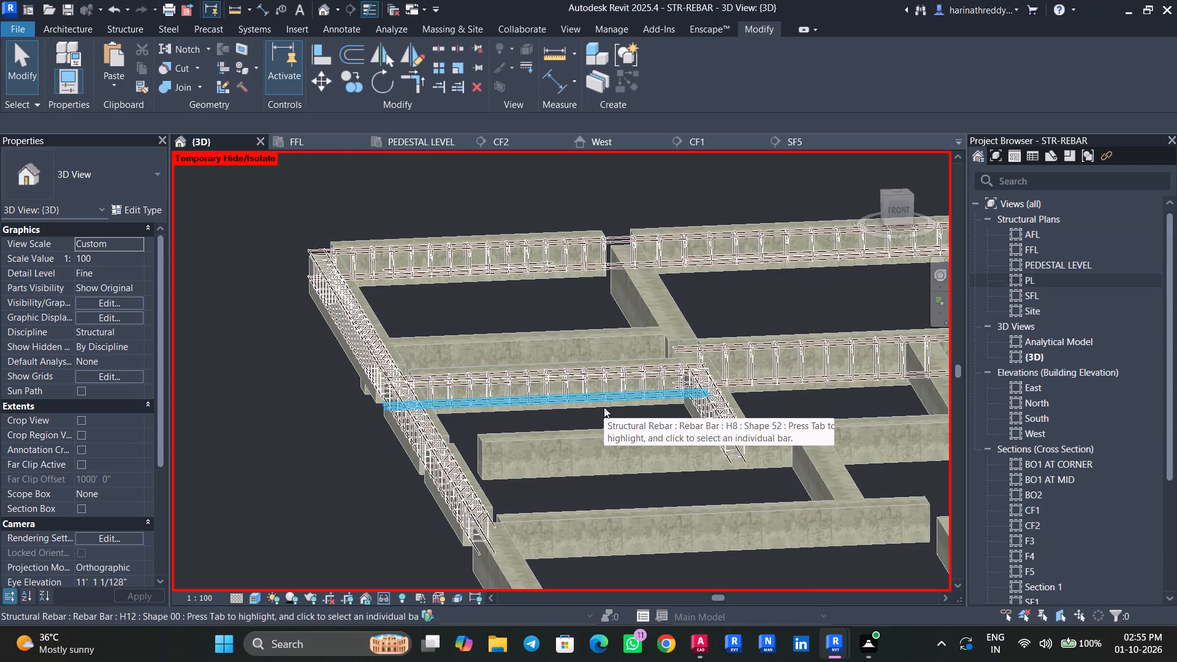
# Examine the reinforced and unreinforced beams in the 3D view and identify the bare beam beside the short reinforced cross beam.
pyautogui.scroll(2, 540, 424)
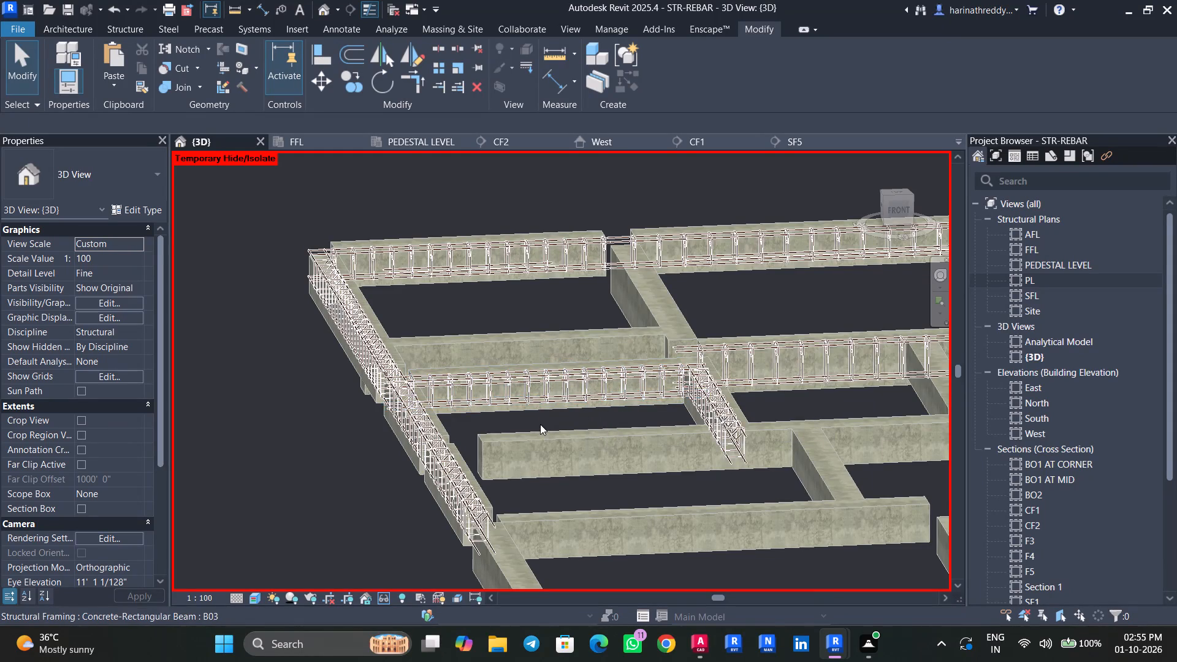
pyautogui.scroll(2, 540, 424)
pyautogui.moveTo(547, 416); pyautogui.dragTo(391, 376, button='middle')
pyautogui.scroll(1, 391, 376)
pyautogui.click(426, 430)
pyautogui.scroll(-7, 425, 430)
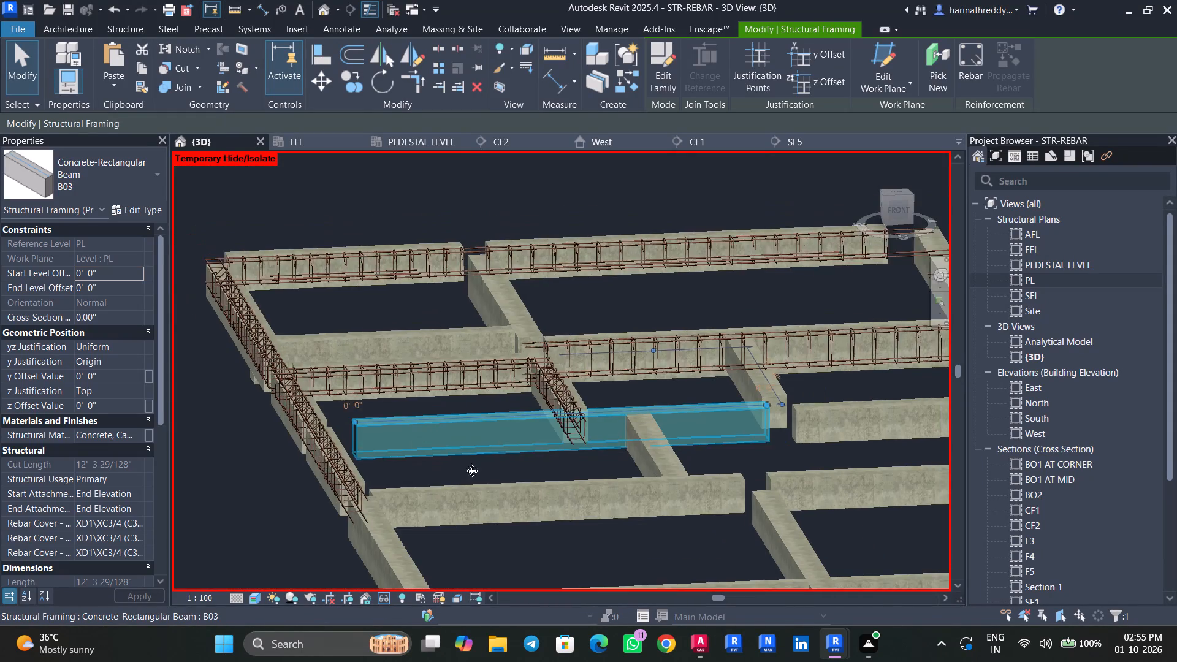
pyautogui.moveTo(467, 470); pyautogui.dragTo(422, 456, button='middle')
pyautogui.press('Escape')
pyautogui.press('Escape')
pyautogui.press('Escape')
pyautogui.press('Escape')
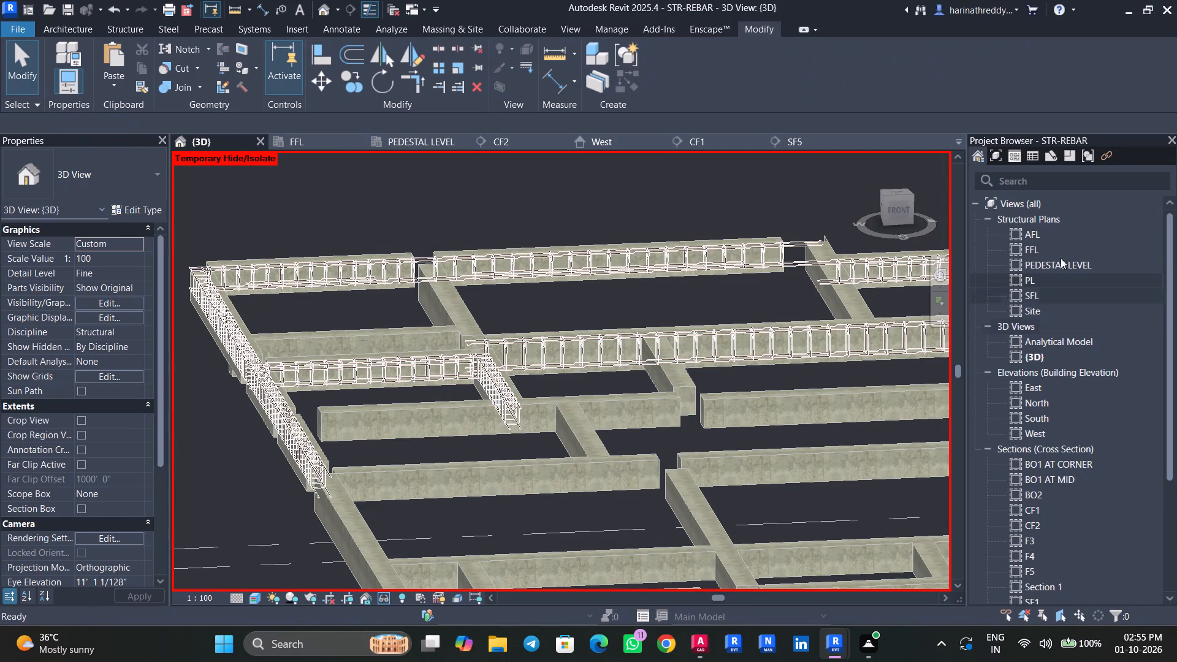
# Open the PL structural plan and check the types of the unreinforced beams between grids 5 and 7.
pyautogui.doubleClick(1040, 280)
pyautogui.click(486, 283)
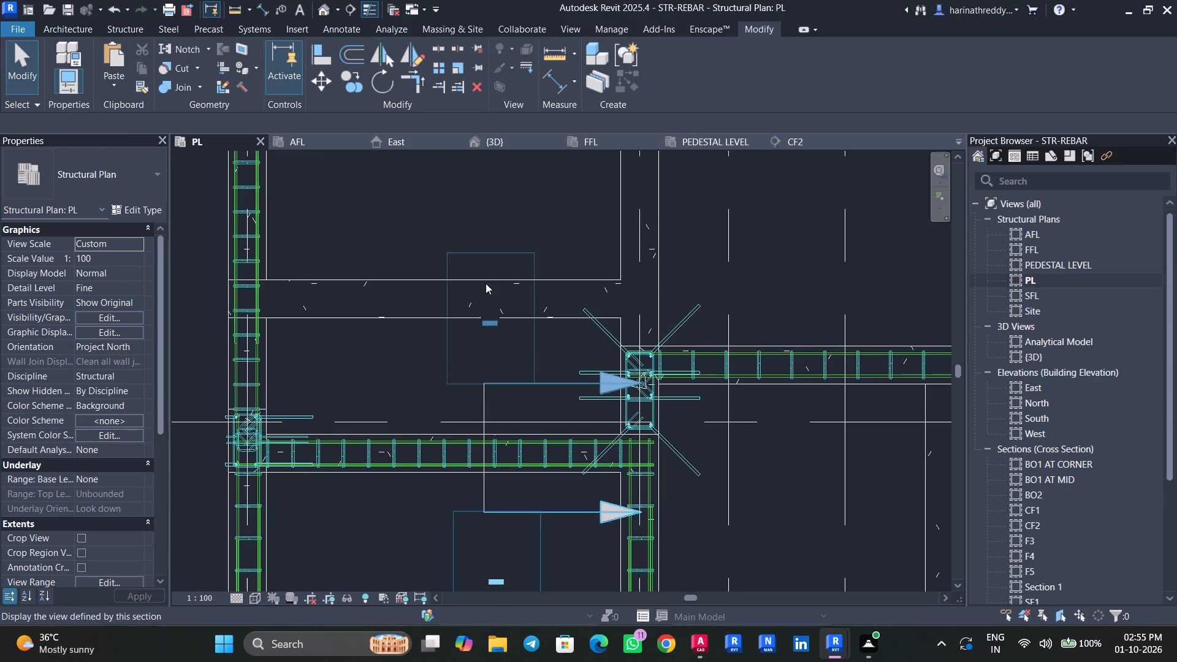
pyautogui.scroll(-6, 530, 251)
pyautogui.press('Escape')
pyautogui.click(440, 278)
pyautogui.moveTo(485, 215); pyautogui.dragTo(459, 276, button='middle')
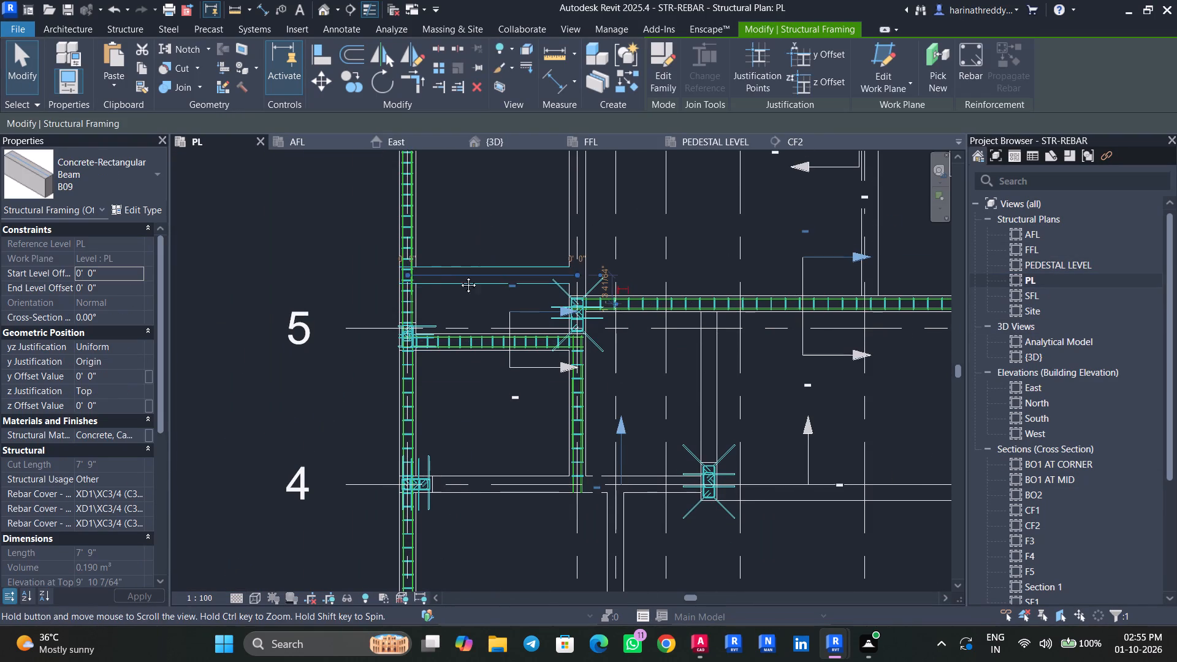
pyautogui.moveTo(459, 276); pyautogui.dragTo(411, 387, button='middle')
pyautogui.press('Escape')
pyautogui.click(494, 325)
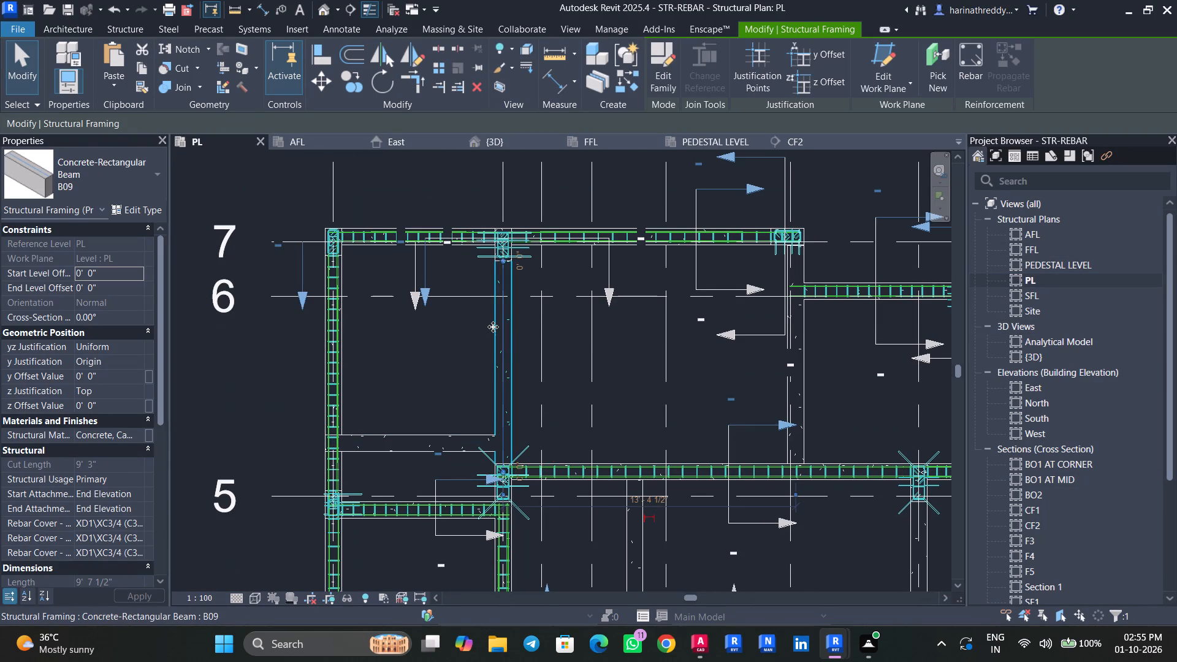
pyautogui.press('Escape')
pyautogui.press('Escape')
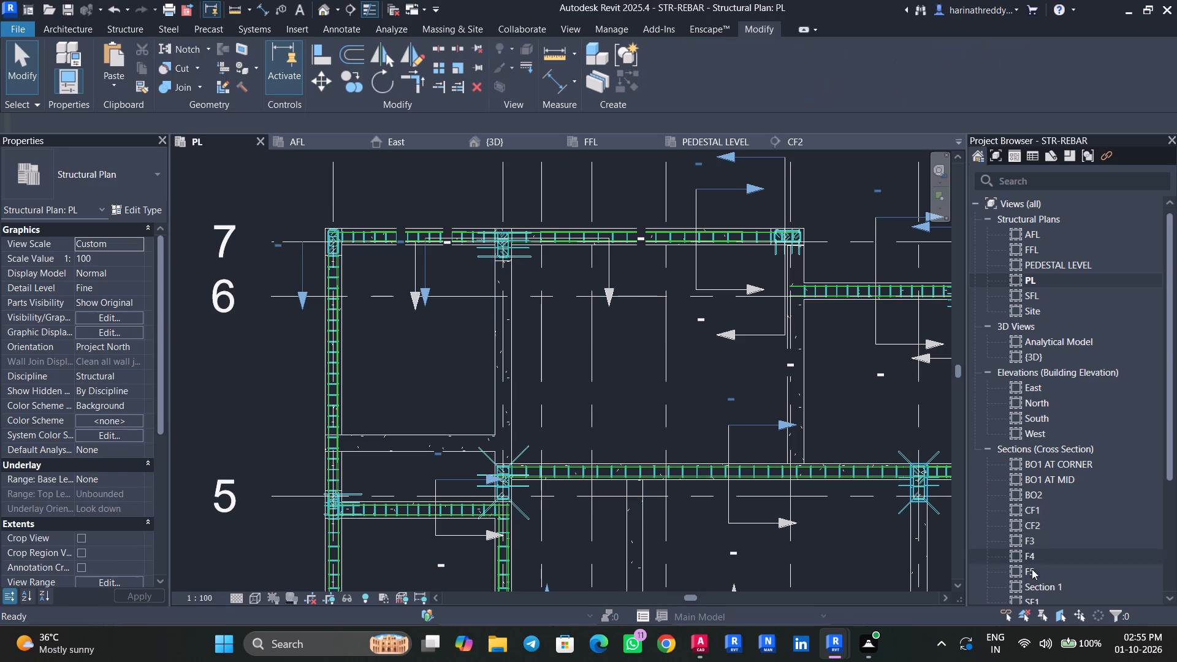
# Open the Section 1 view and examine the stirrup and bar layout of the reinforced beam.
pyautogui.doubleClick(1042, 587)
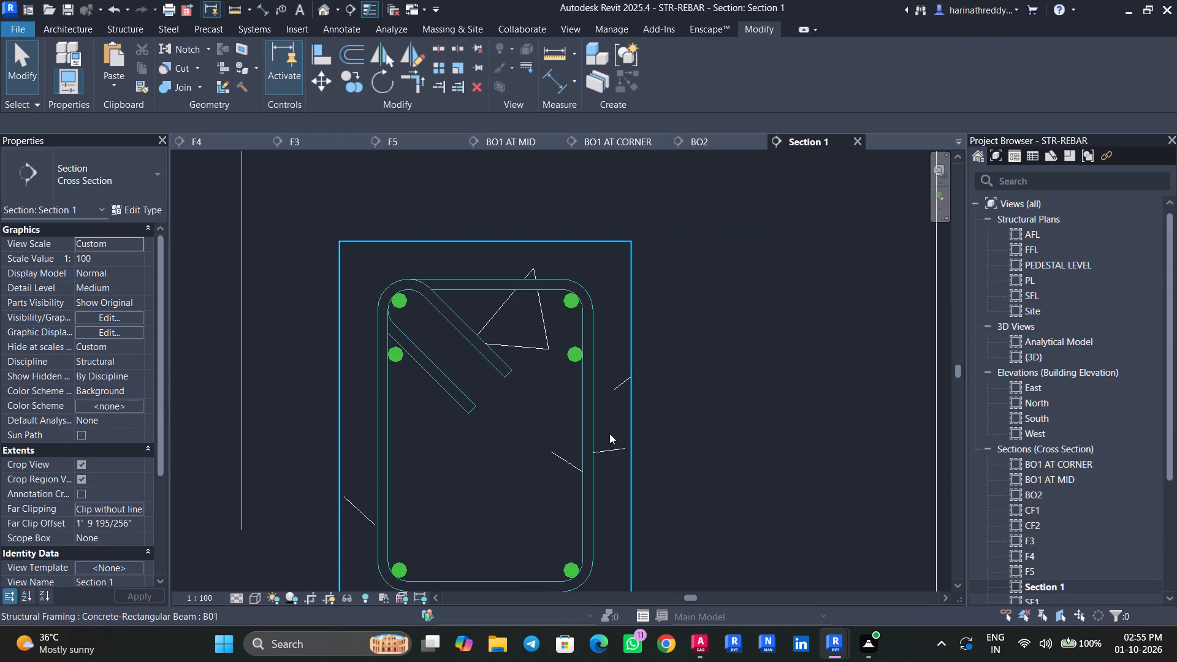
pyautogui.click(622, 427)
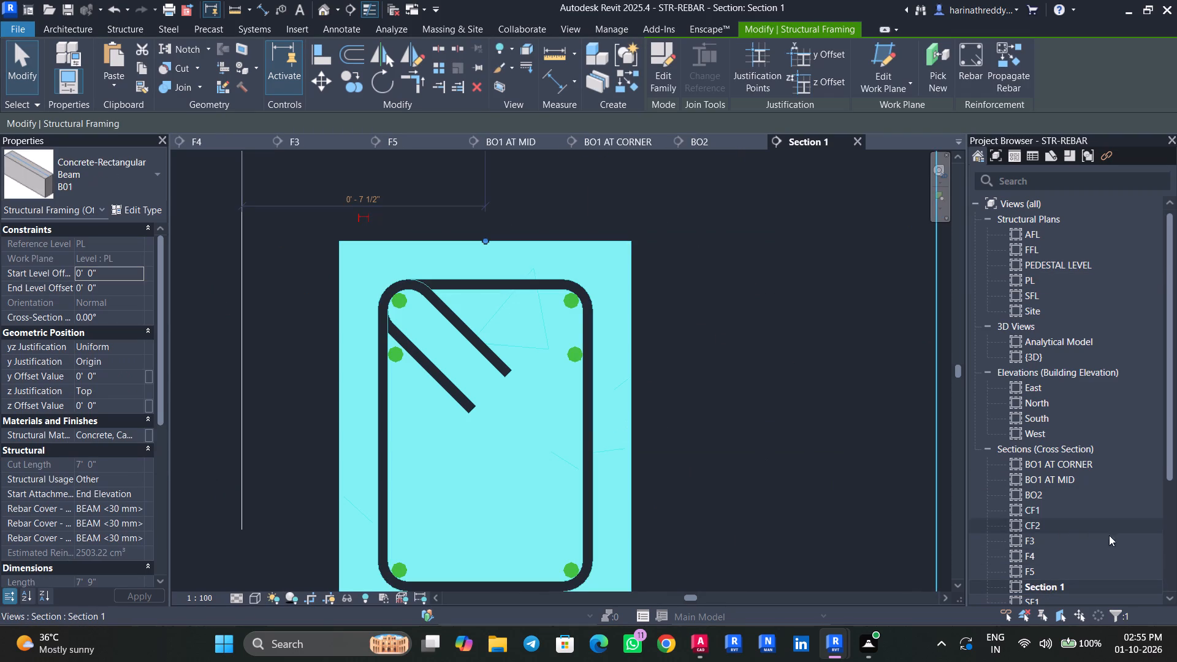
pyautogui.scroll(-2, 1086, 527)
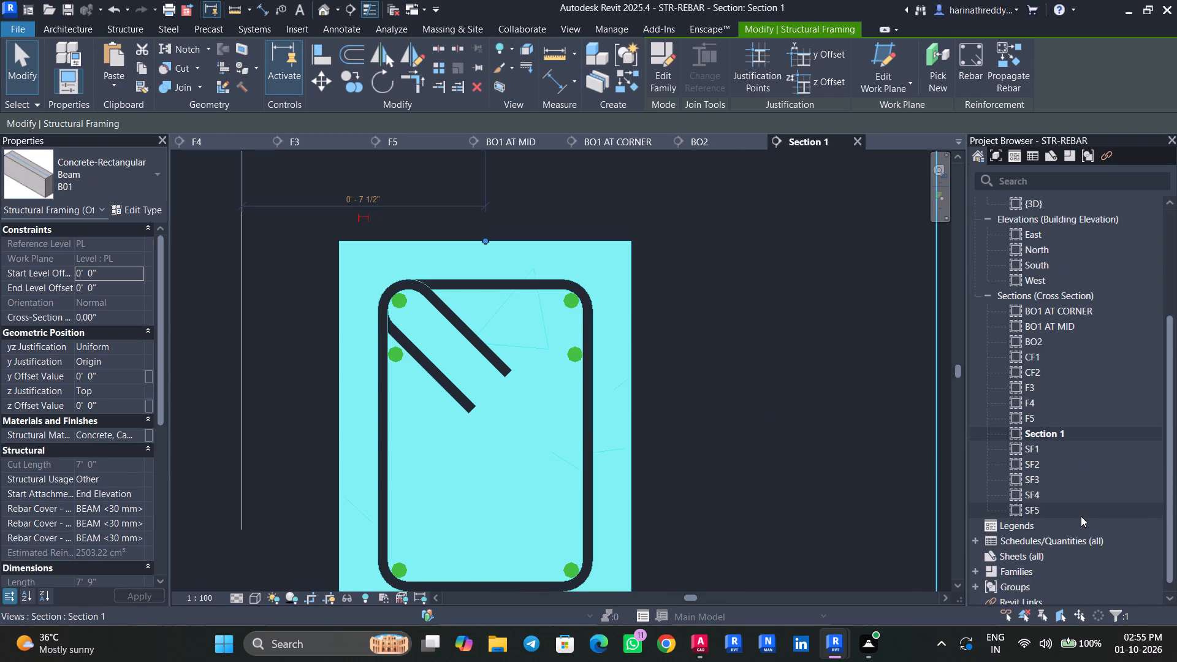
pyautogui.press('Escape')
pyautogui.press('Escape')
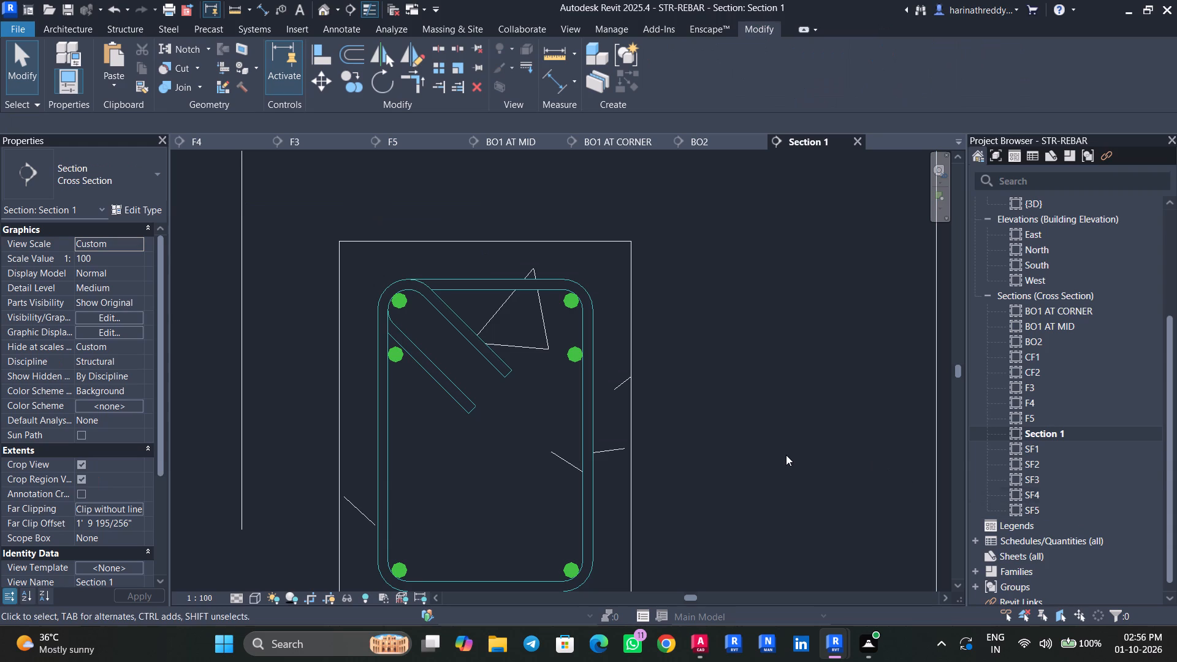
pyautogui.scroll(-3, 786, 455)
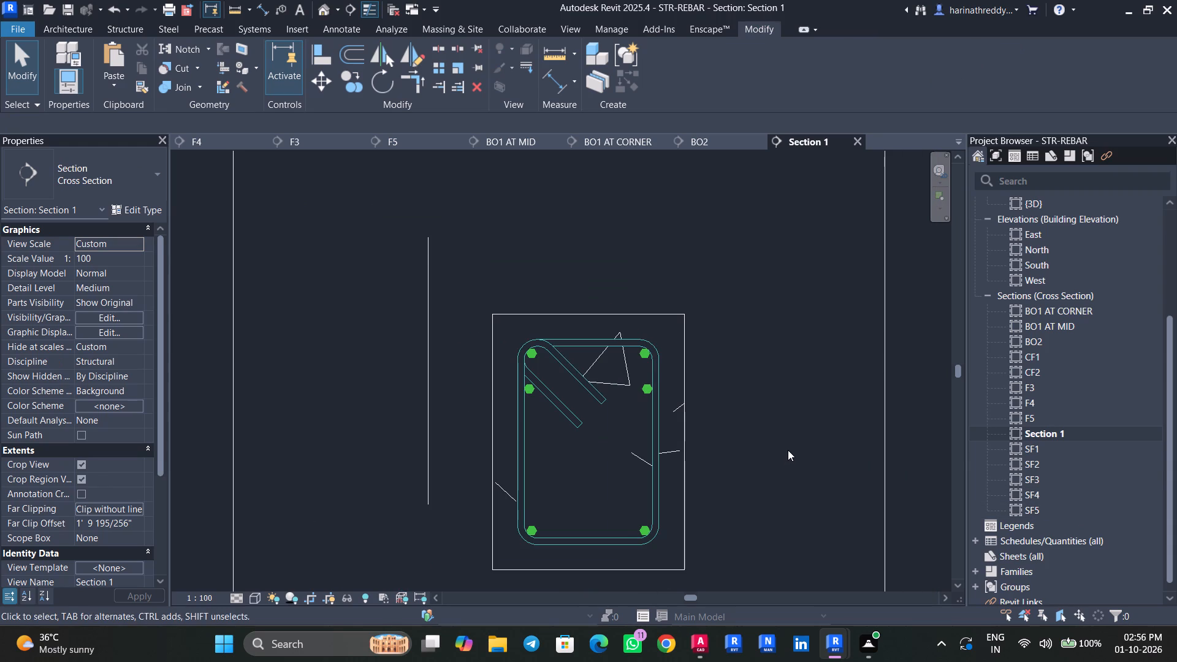
pyautogui.moveTo(788, 450); pyautogui.dragTo(787, 473, button='middle')
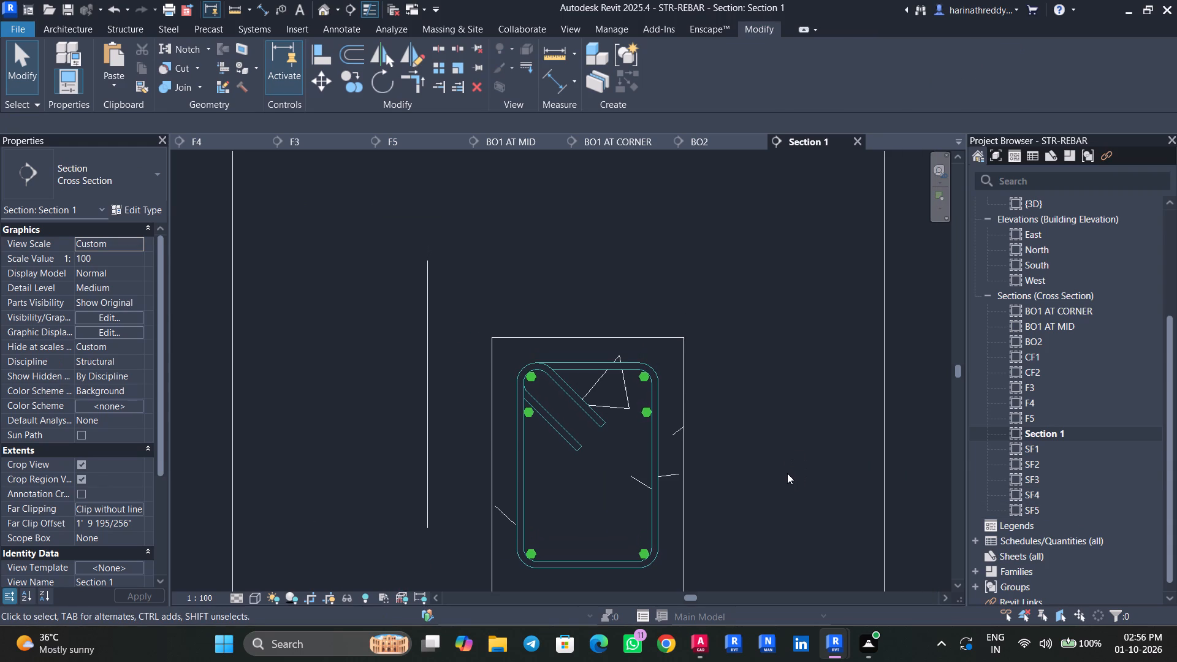
pyautogui.scroll(6, 1020, 334)
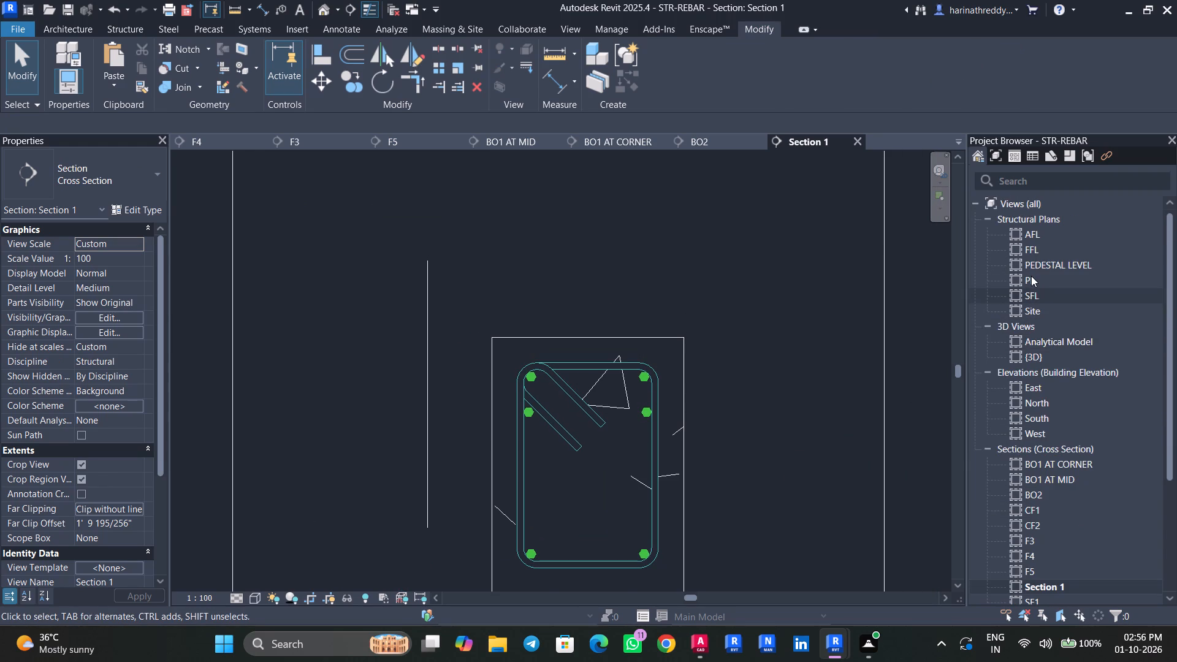
# Return to the PL plan and check the types of the beams between grids 5 and 7.
pyautogui.doubleClick(1031, 276)
pyautogui.click(511, 320)
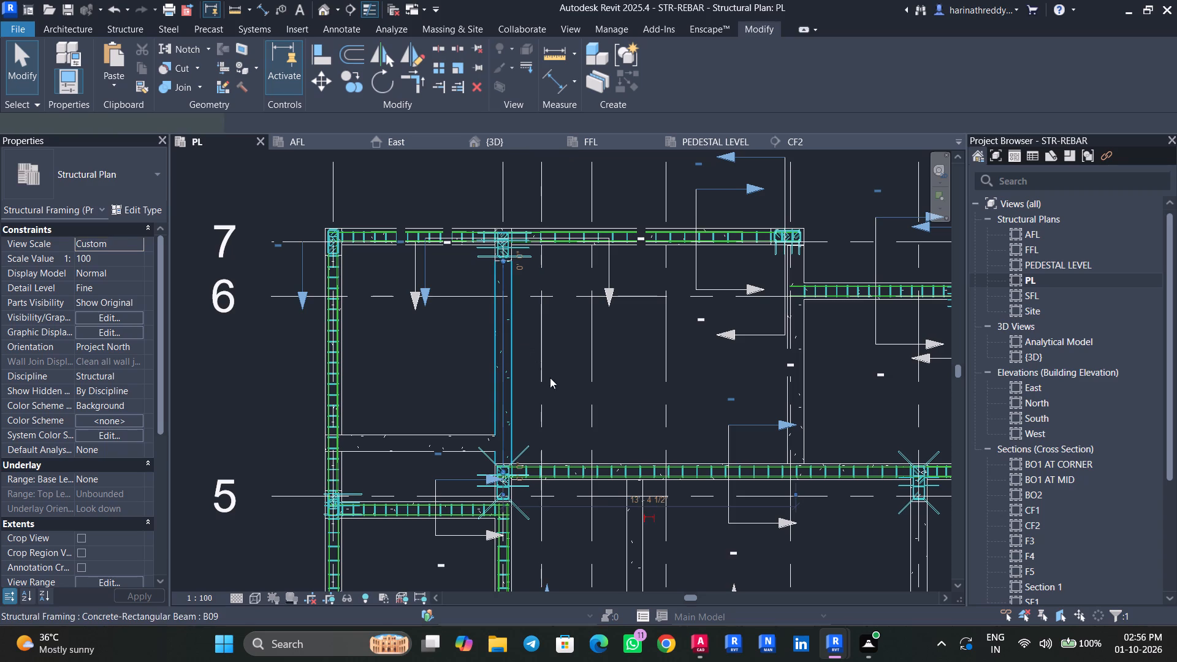
pyautogui.moveTo(575, 381); pyautogui.dragTo(470, 404, button='middle')
pyautogui.press('Escape')
pyautogui.press('Escape')
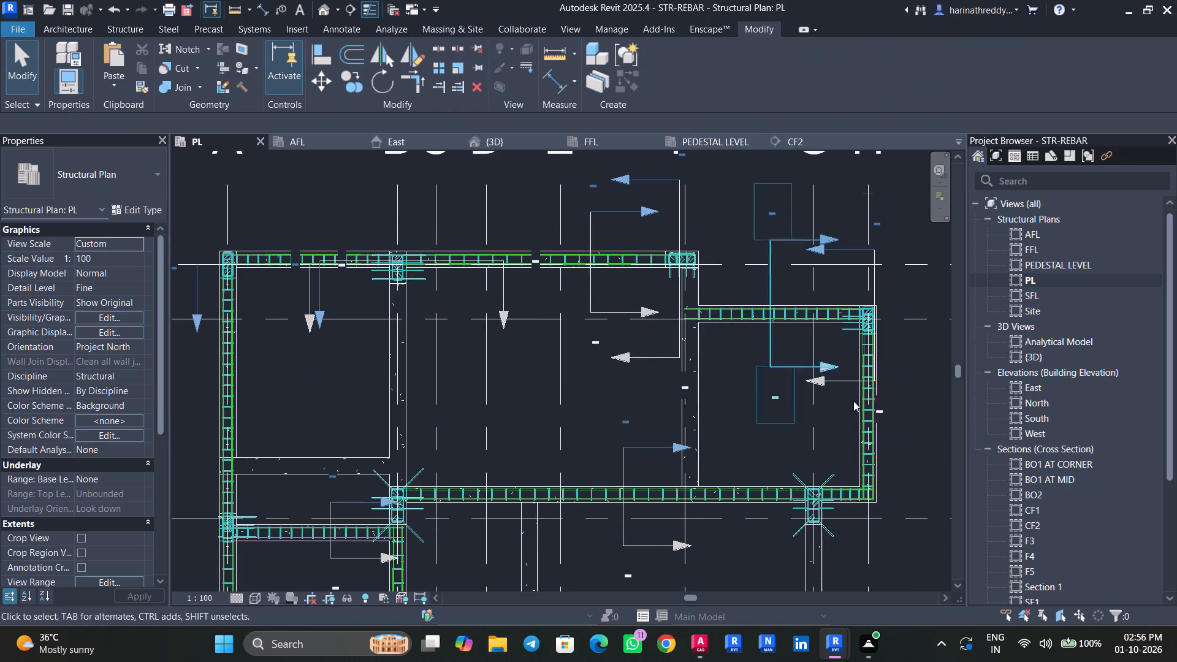
pyautogui.scroll(3, 884, 408)
pyautogui.click(735, 524)
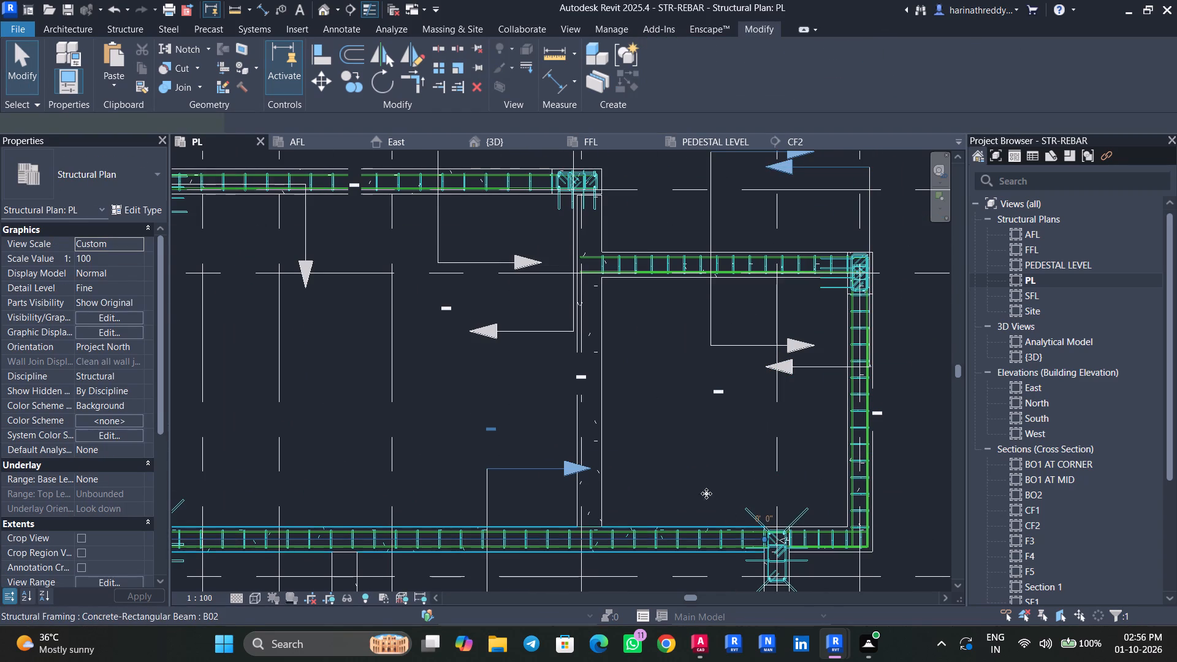
pyautogui.moveTo(704, 486); pyautogui.dragTo(809, 397, button='middle')
pyautogui.scroll(-5, 755, 368)
pyautogui.press('Escape')
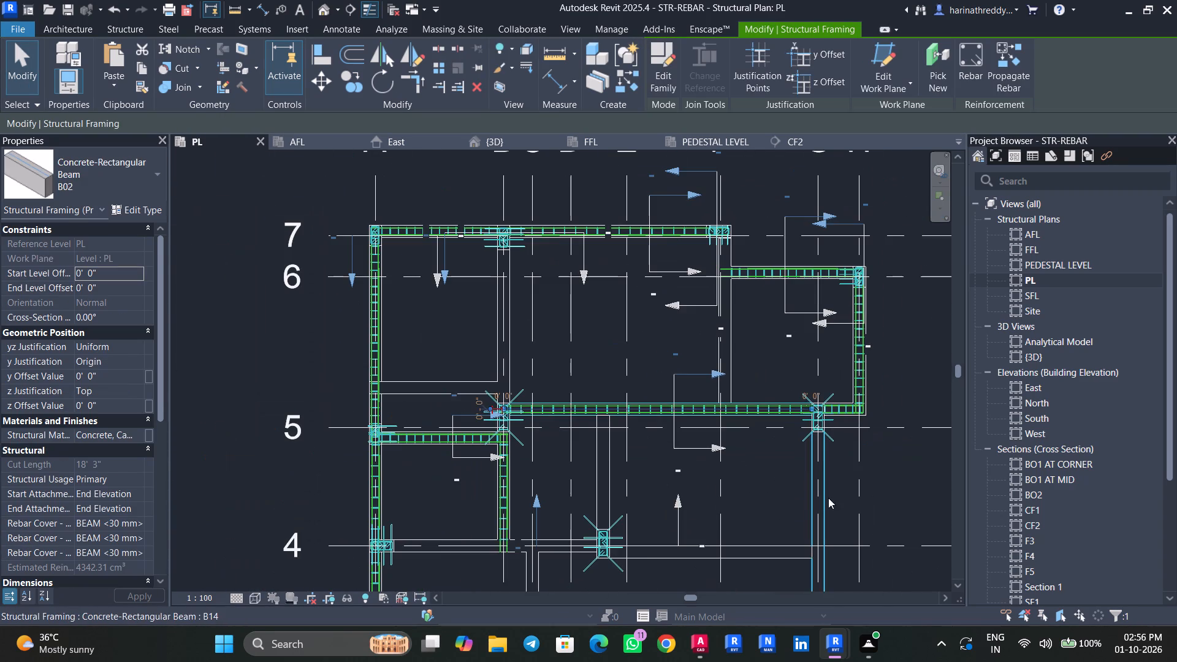
pyautogui.press('Escape')
pyautogui.click(511, 320)
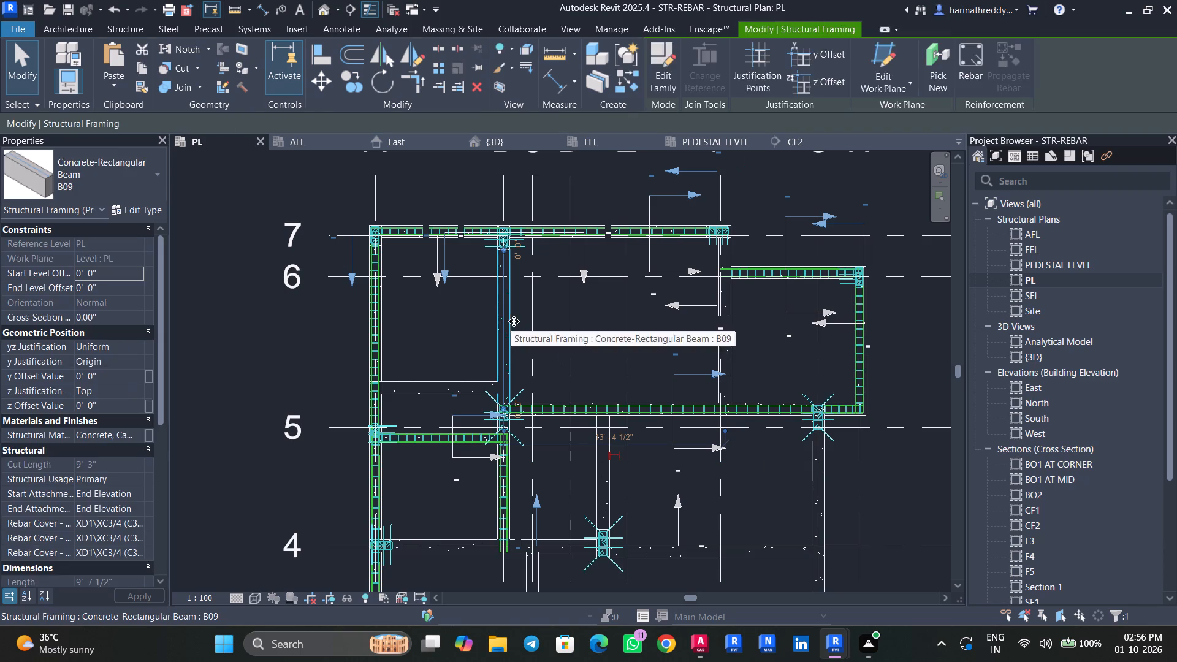
pyautogui.press('Escape')
pyautogui.press('Escape')
pyautogui.click(718, 337)
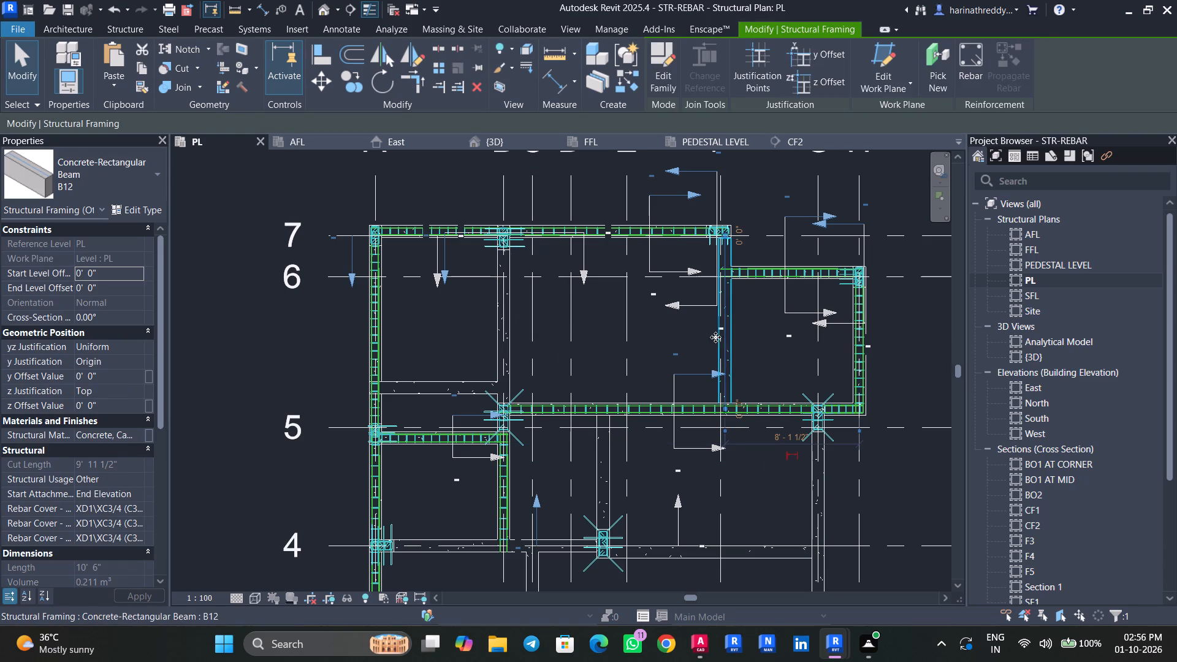
pyautogui.press('Escape')
pyautogui.press('Escape')
pyautogui.click(466, 381)
# Check the types of the unreinforced beams along grid 4 on both sides of the middle column.
pyautogui.moveTo(691, 501); pyautogui.dragTo(710, 317, button='middle')
pyautogui.press('Escape')
pyautogui.press('Escape')
pyautogui.click(490, 366)
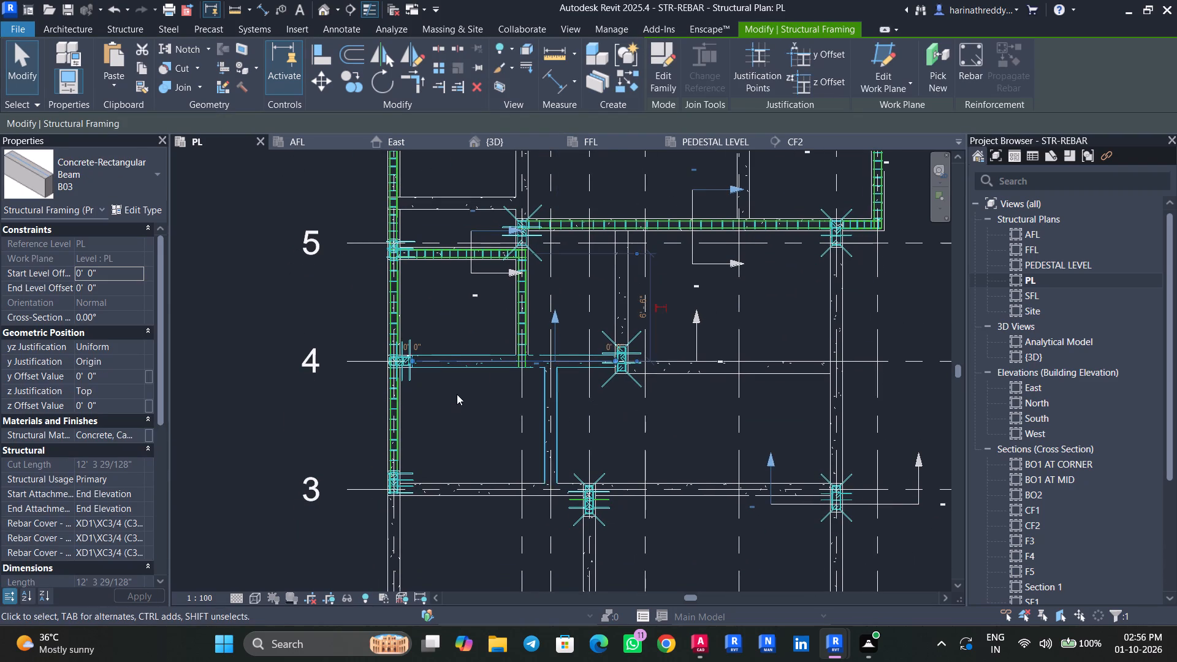
pyautogui.scroll(2, 457, 393)
pyautogui.moveTo(457, 392); pyautogui.dragTo(478, 463, button='middle')
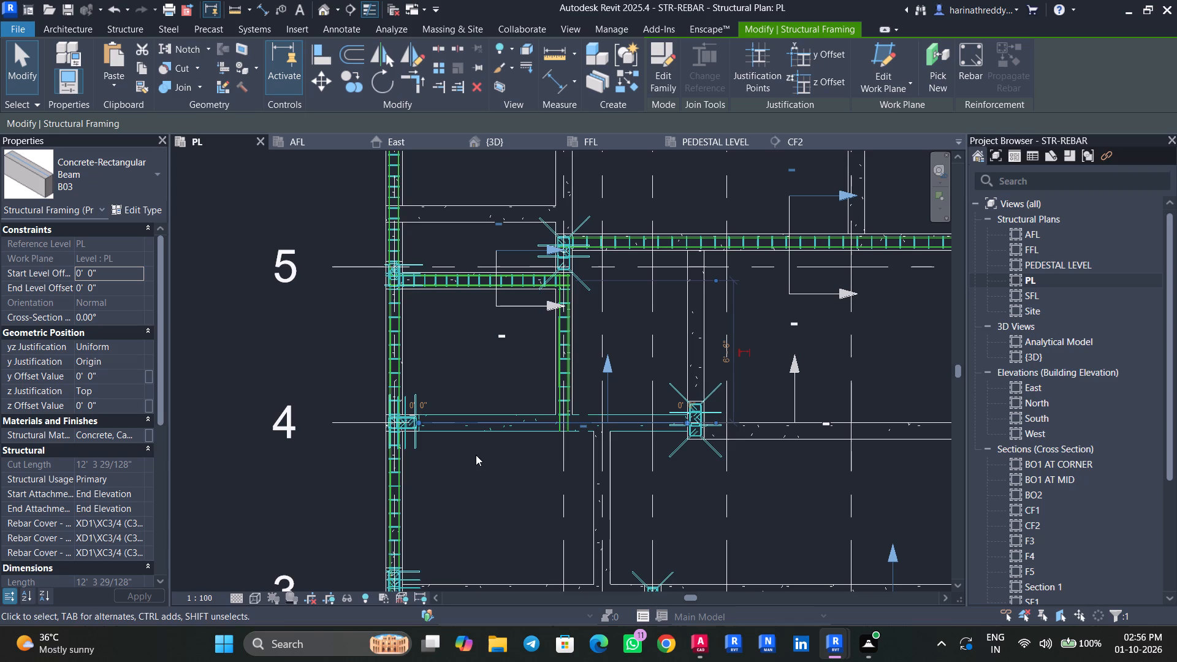
pyautogui.scroll(5, 639, 436)
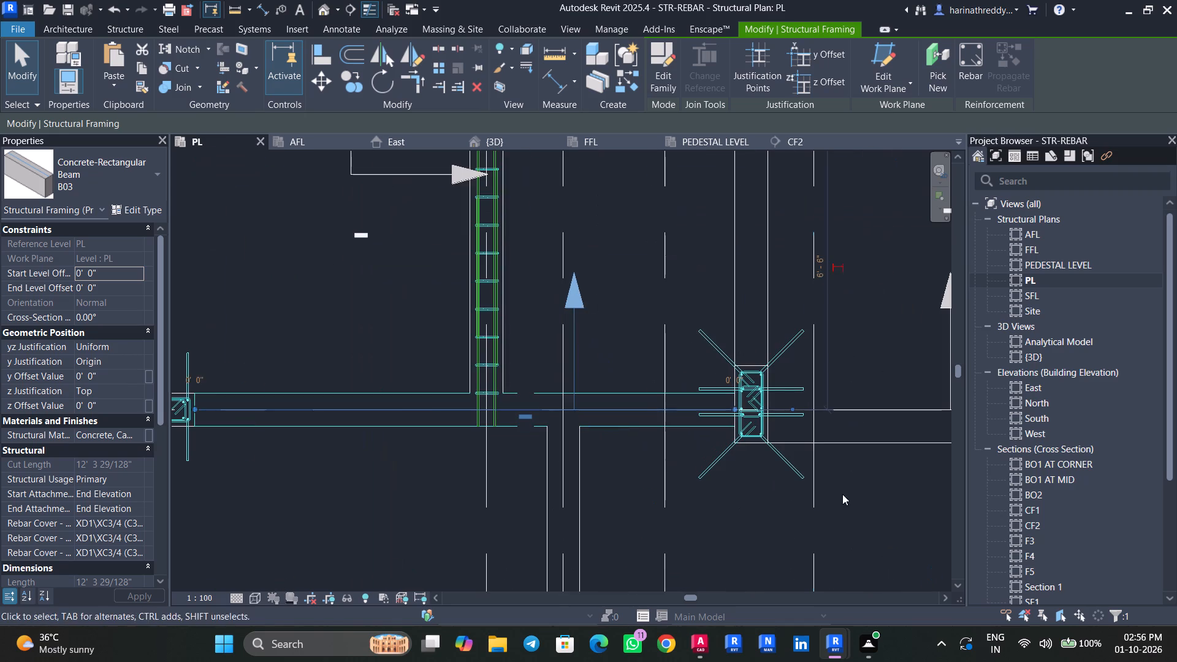
pyautogui.press('Escape')
pyautogui.press('Escape')
pyautogui.click(855, 444)
pyautogui.scroll(-3, 672, 479)
pyautogui.moveTo(672, 479); pyautogui.dragTo(737, 466, button='middle')
pyautogui.moveTo(741, 471); pyautogui.dragTo(448, 479, button='middle')
pyautogui.scroll(3, 752, 481)
pyautogui.scroll(3, 702, 452)
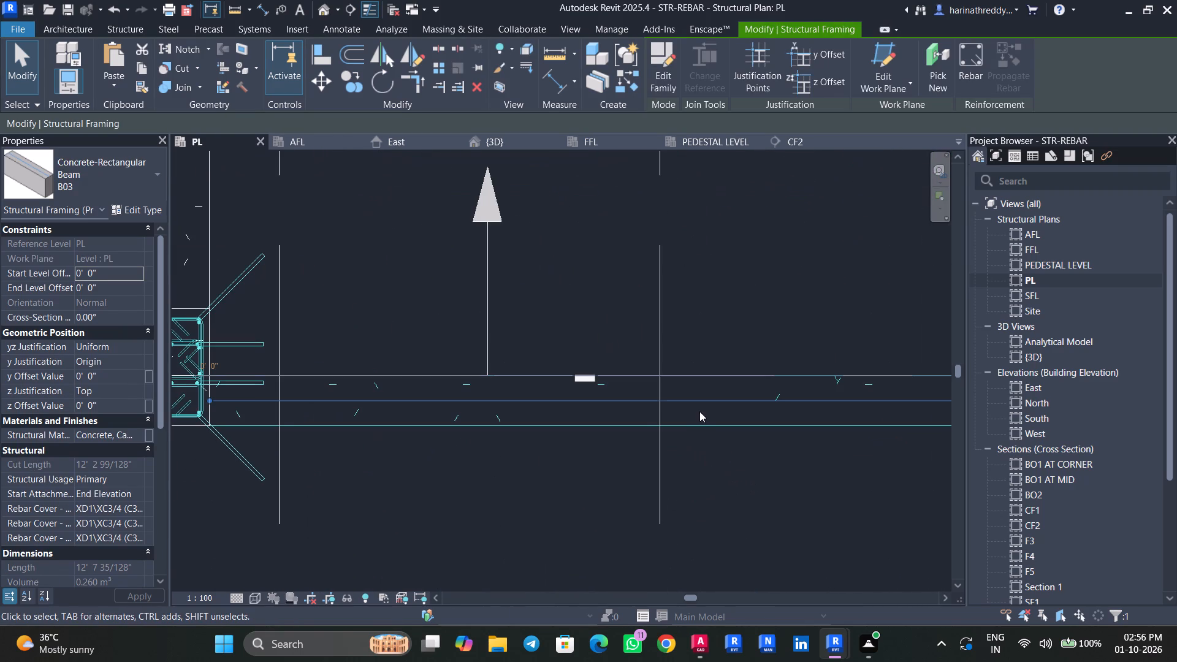
pyautogui.press('Escape')
pyautogui.press('Escape')
# Draw a vertical section across the unreinforced B03 beam east of the middle column on grid 4 and flip its viewing direction.
pyautogui.scroll(-3, 690, 363)
pyautogui.moveTo(691, 357); pyautogui.dragTo(636, 384, button='middle')
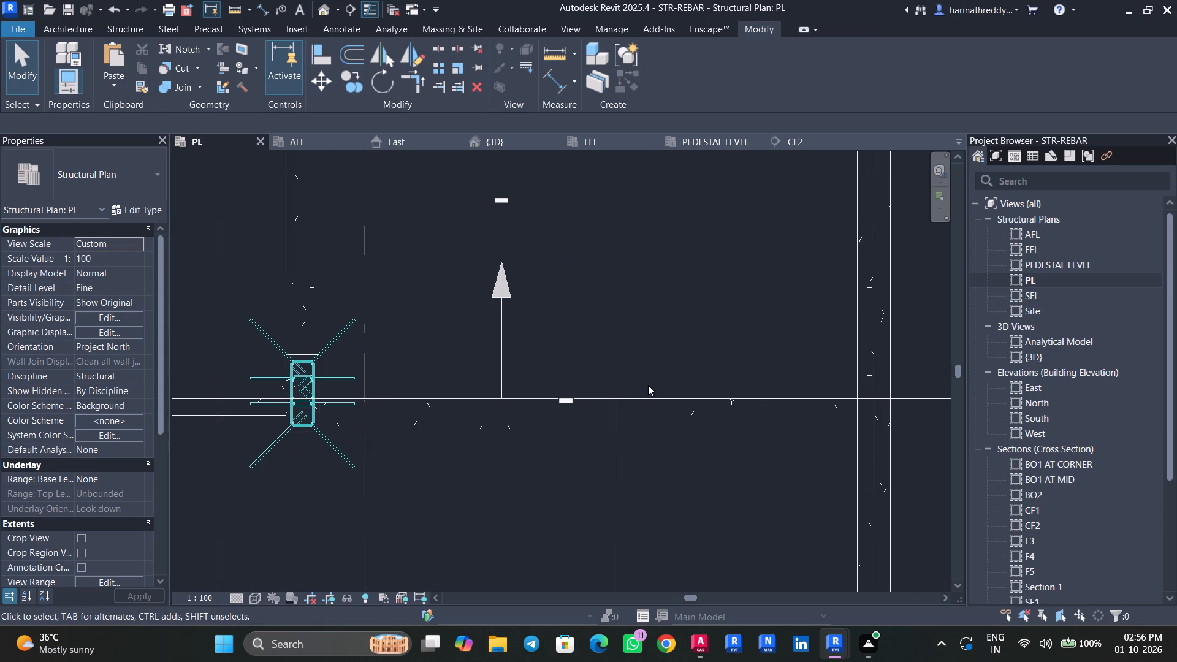
pyautogui.click(353, 11)
pyautogui.click(653, 337)
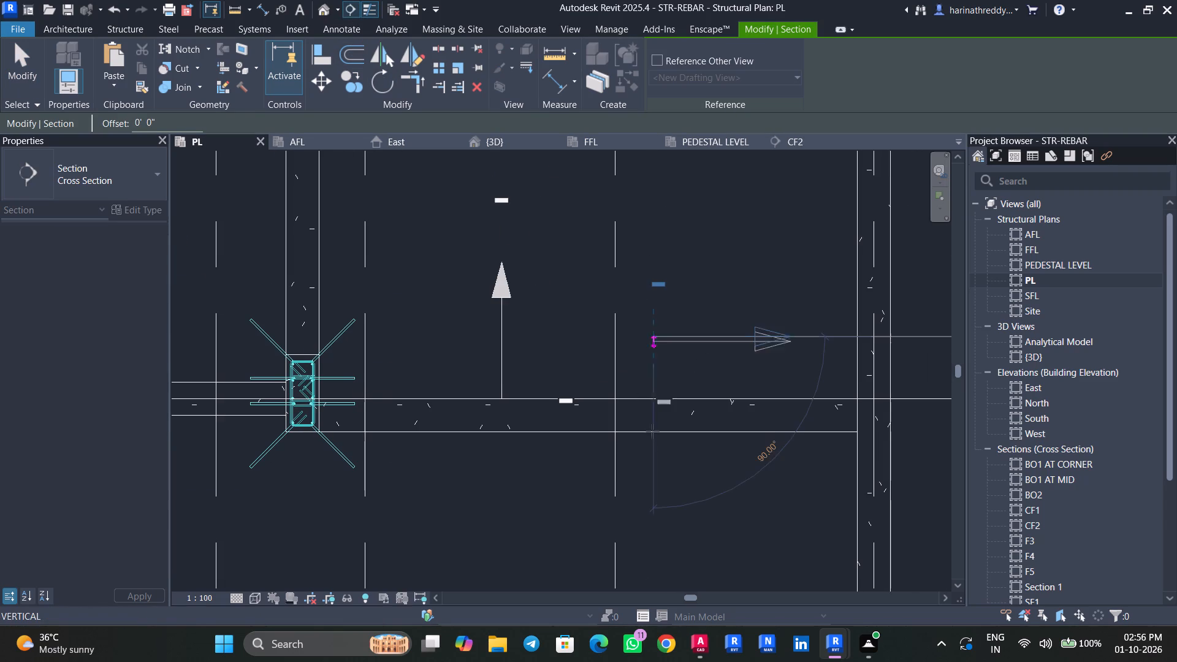
pyautogui.click(656, 498)
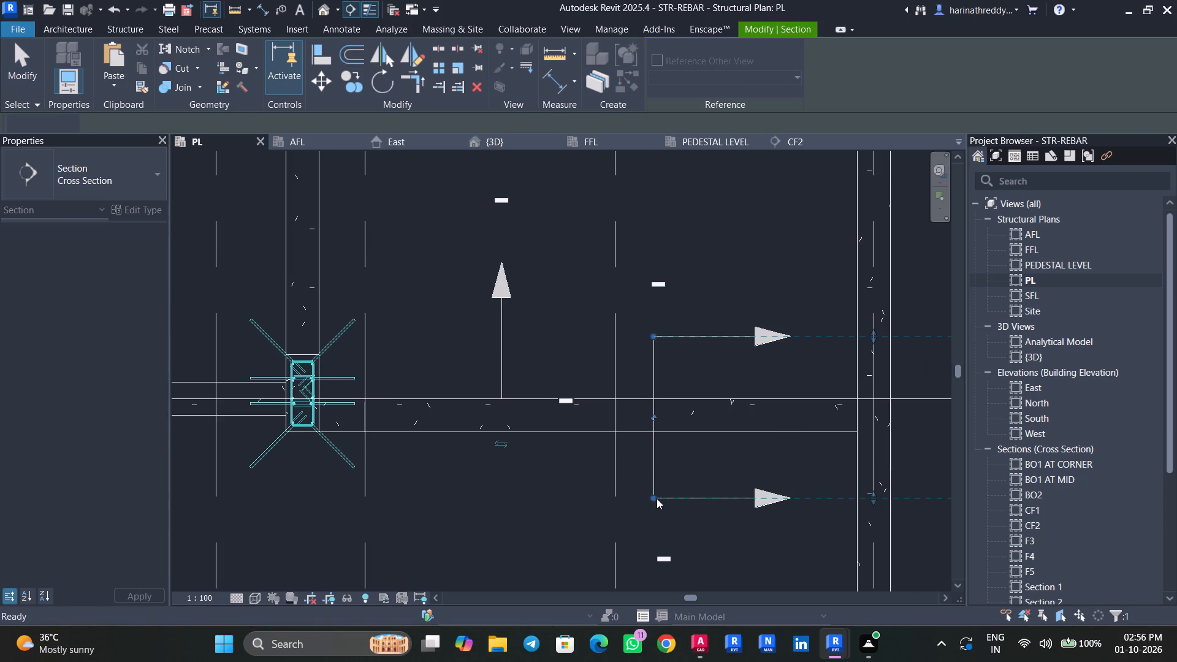
pyautogui.click(497, 443)
# Shorten the new section's far clip offset to about 6' 2 1/4" so its depth stops short of the column.
pyautogui.scroll(-3, 327, 417)
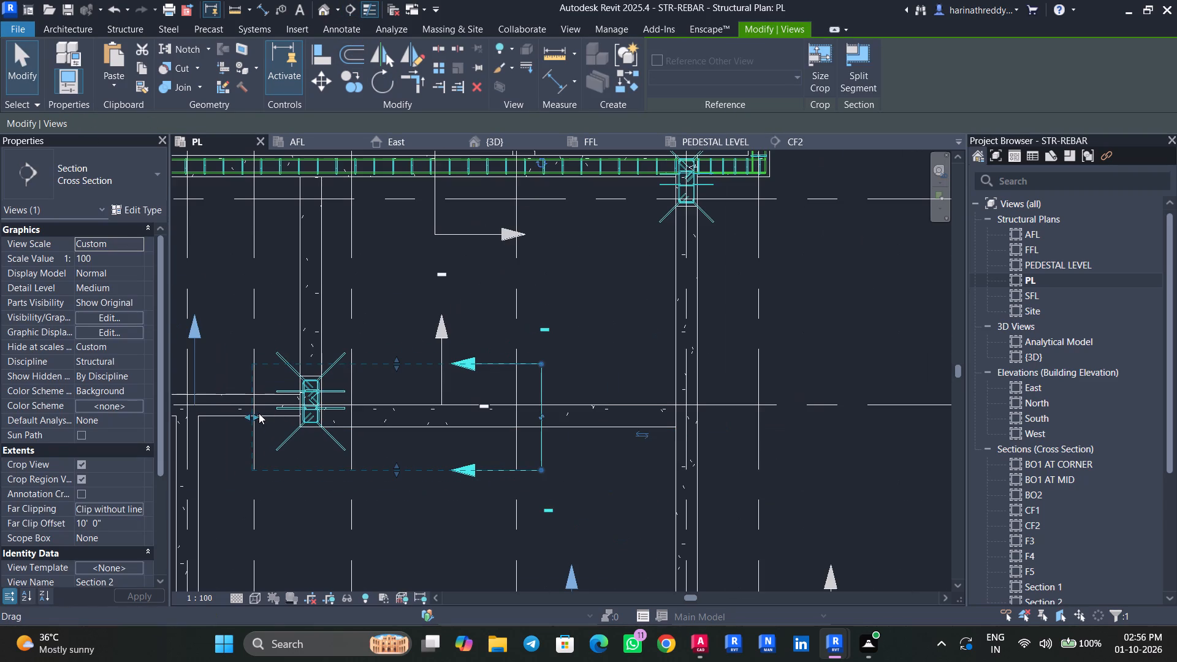
pyautogui.moveTo(258, 414); pyautogui.dragTo(368, 421)
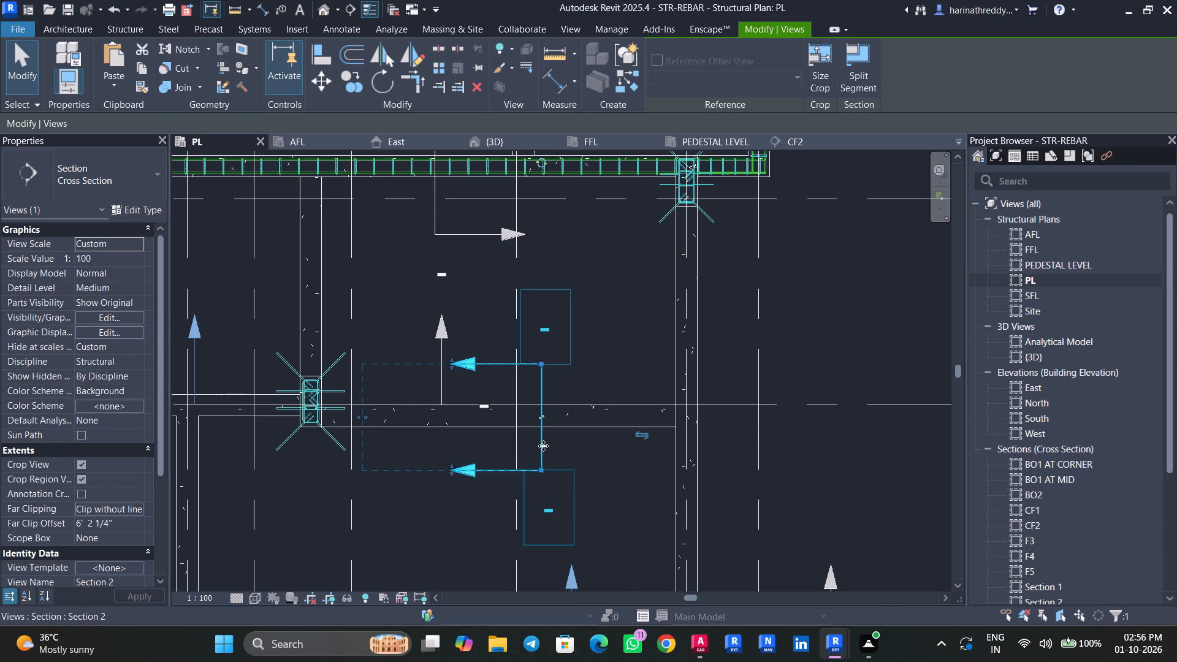
pyautogui.press('Escape')
# Open the view of the new section across the grid 4 beam.
pyautogui.click(540, 445)
pyautogui.rightClick(541, 444)
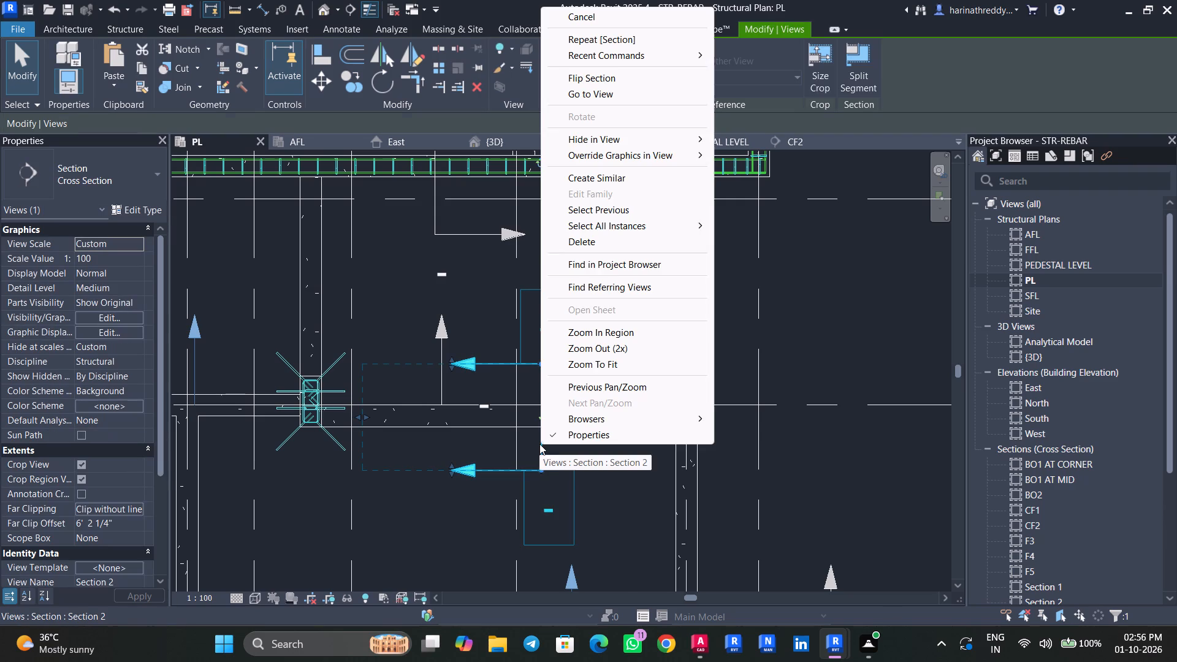
pyautogui.click(604, 97)
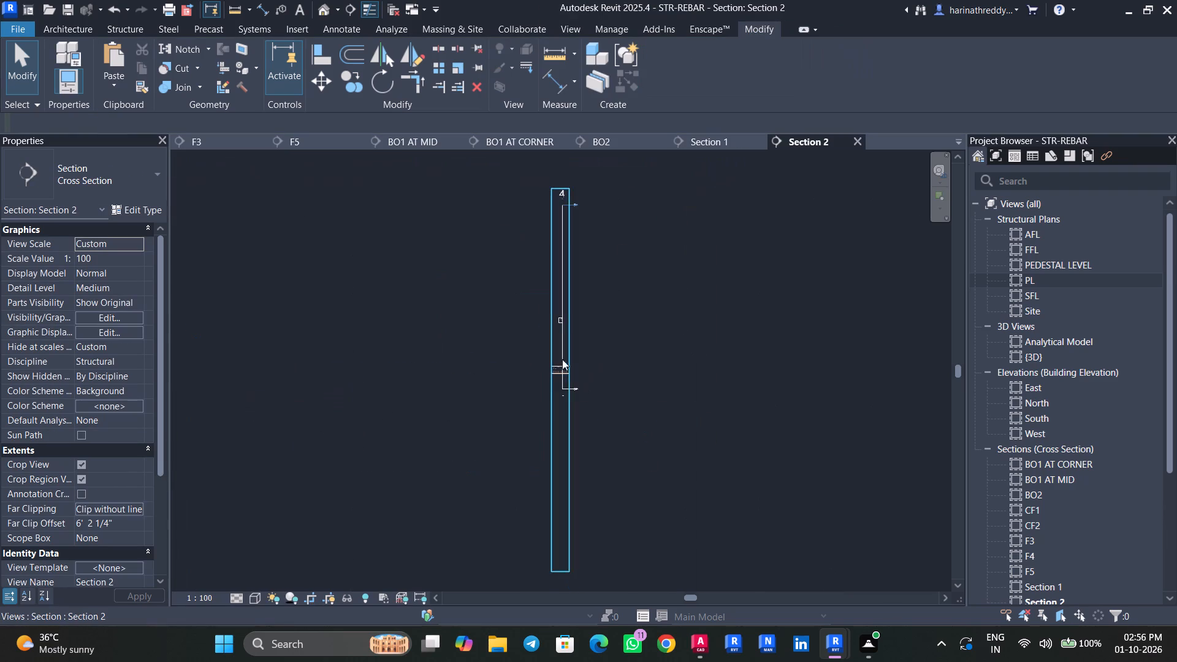
# Raise the bottom edge of the section view's tall crop region well above its original position.
pyautogui.scroll(6, 567, 353)
pyautogui.click(579, 512)
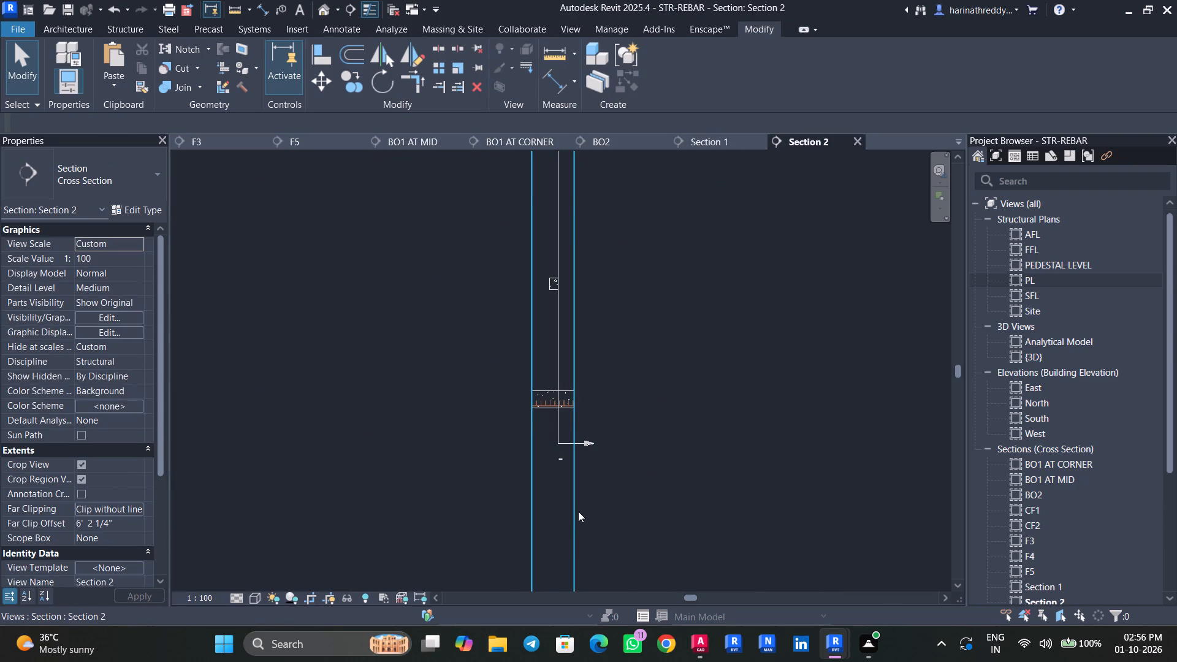
pyautogui.scroll(-5, 577, 509)
pyautogui.moveTo(627, 522); pyautogui.dragTo(623, 443, button='middle')
pyautogui.moveTo(628, 539); pyautogui.dragTo(634, 454, button='middle')
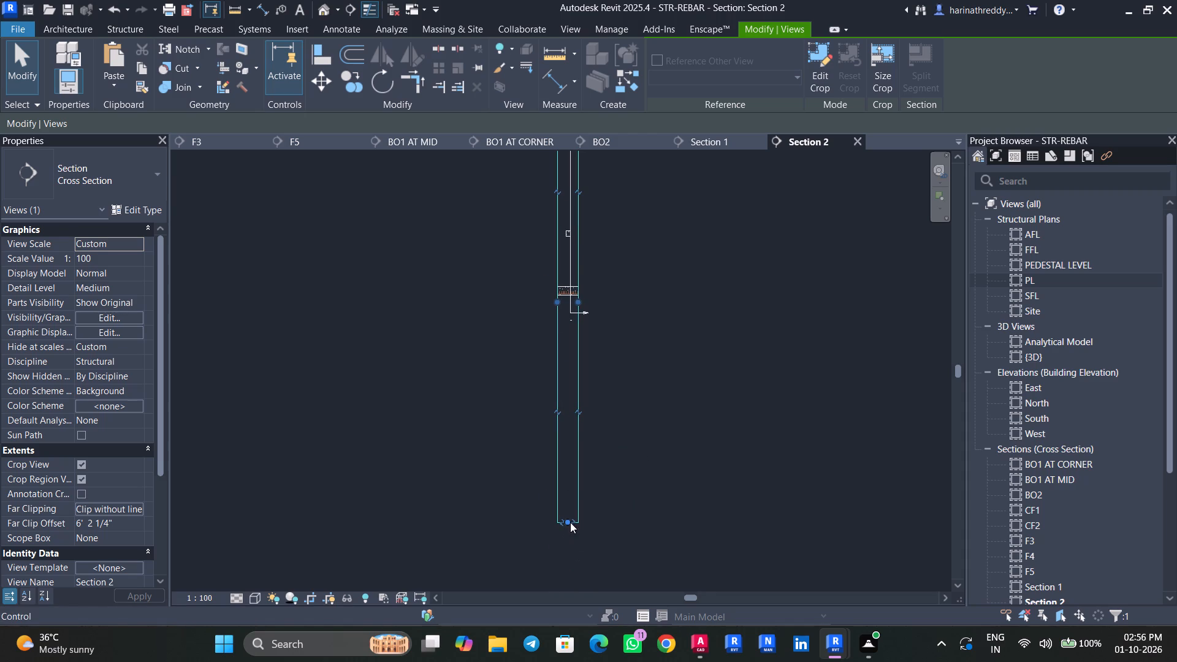
pyautogui.moveTo(569, 519); pyautogui.dragTo(587, 248)
# Lower the top edge of the section view's tall crop region to just above the beam.
pyautogui.scroll(3, 587, 248)
pyautogui.moveTo(587, 249); pyautogui.dragTo(610, 337, button='middle')
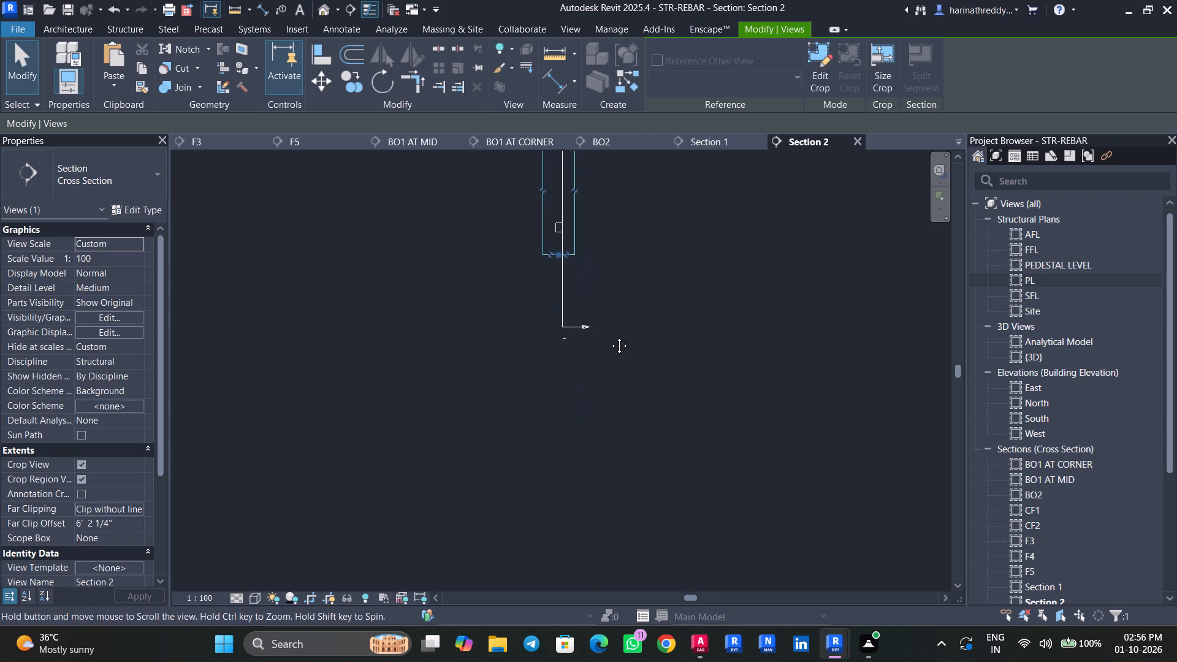
pyautogui.moveTo(610, 337); pyautogui.dragTo(648, 553, button='middle')
pyautogui.scroll(1, 647, 555)
pyautogui.scroll(3, 621, 268)
pyautogui.press('Escape')
pyautogui.click(584, 260)
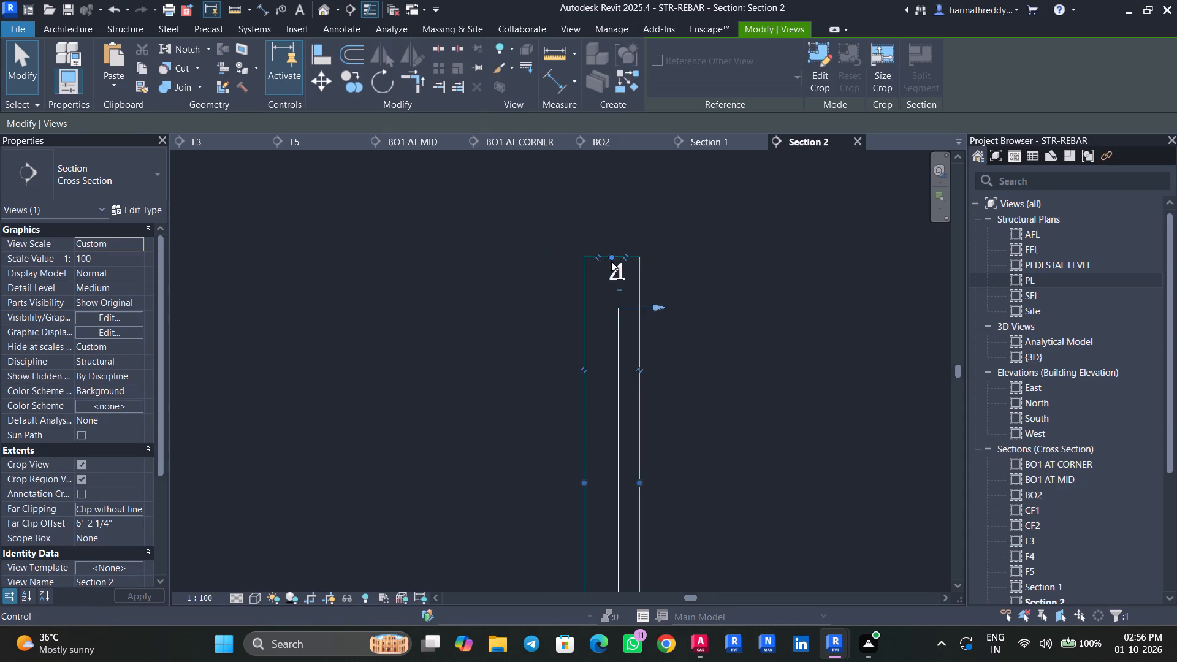
pyautogui.moveTo(610, 258); pyautogui.dragTo(615, 546)
pyautogui.moveTo(697, 526); pyautogui.dragTo(713, 322, button='middle')
pyautogui.press('Escape')
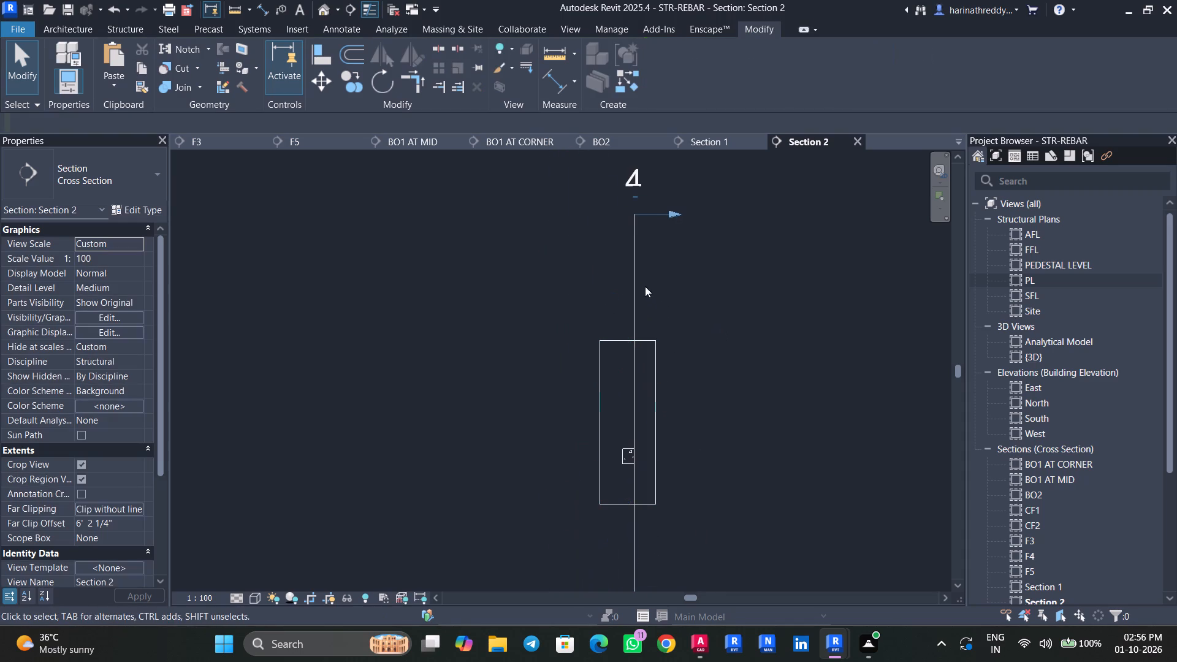
# Temporarily hide the section line and the grid 4 line that run vertically through the beam.
pyautogui.click(635, 283)
pyautogui.write('HH')
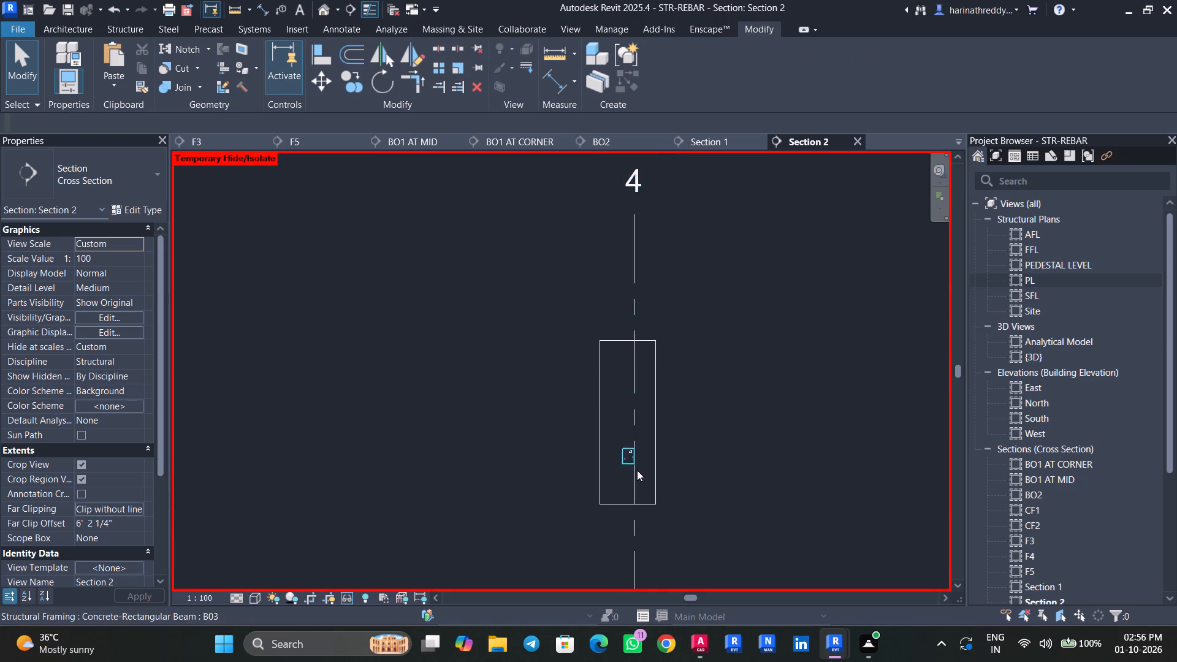
pyautogui.scroll(5, 637, 470)
pyautogui.click(631, 471)
pyautogui.write('HH')
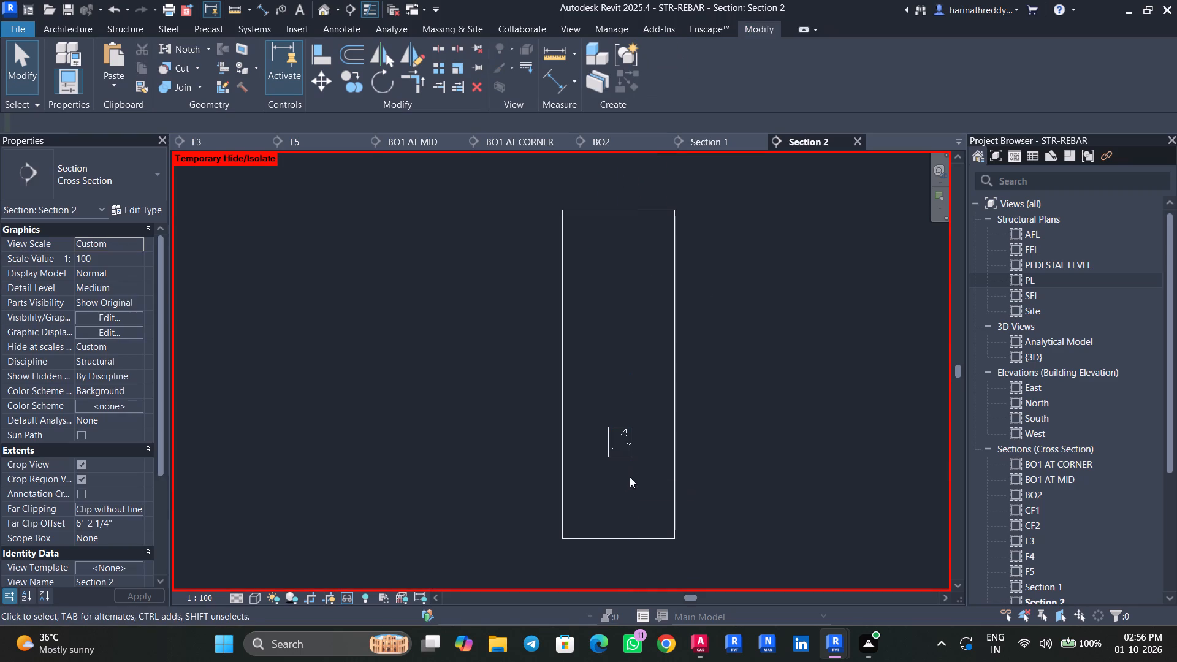
# Set the rebar cover of the B03 beam to BEAM <30 mm>.
pyautogui.scroll(5, 602, 434)
pyautogui.click(614, 438)
pyautogui.scroll(5, 614, 438)
pyautogui.moveTo(614, 438); pyautogui.dragTo(496, 435, button='middle')
pyautogui.click(139, 31)
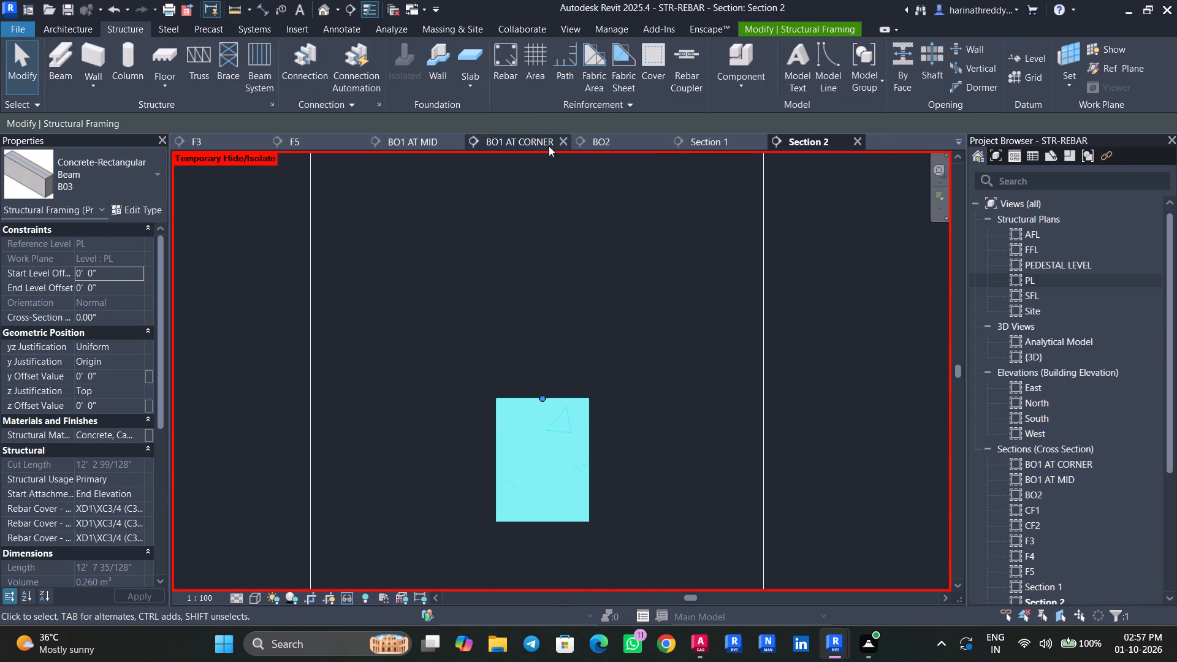
pyautogui.click(654, 76)
pyautogui.click(585, 440)
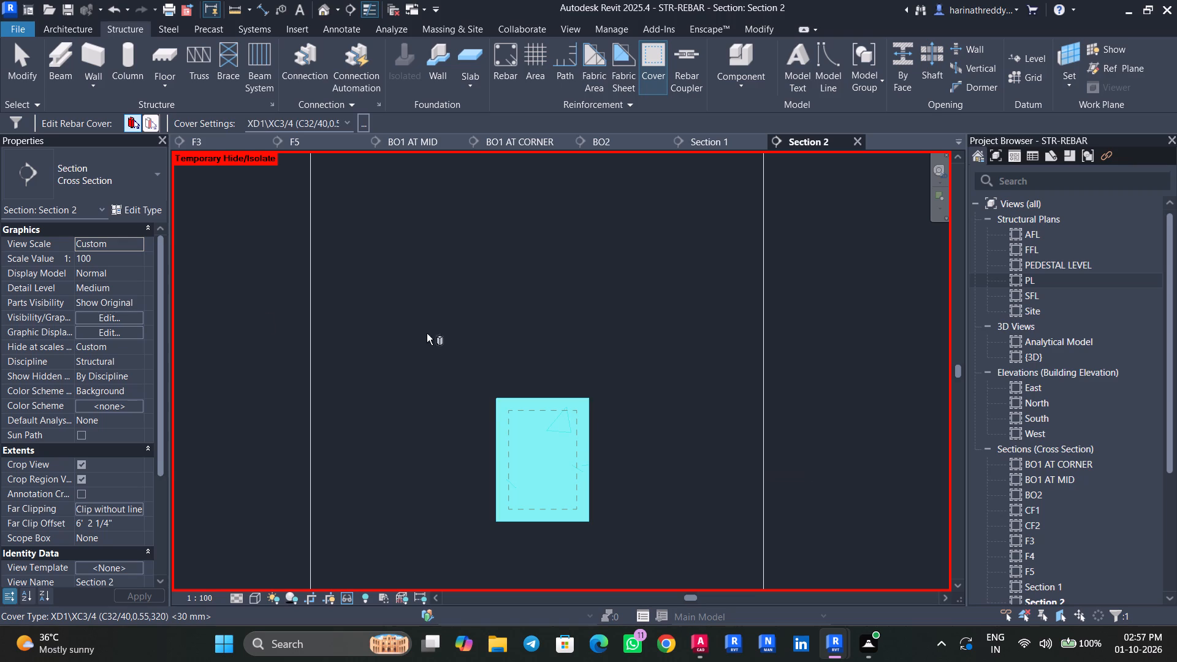
pyautogui.click(340, 116)
pyautogui.scroll(5, 325, 205)
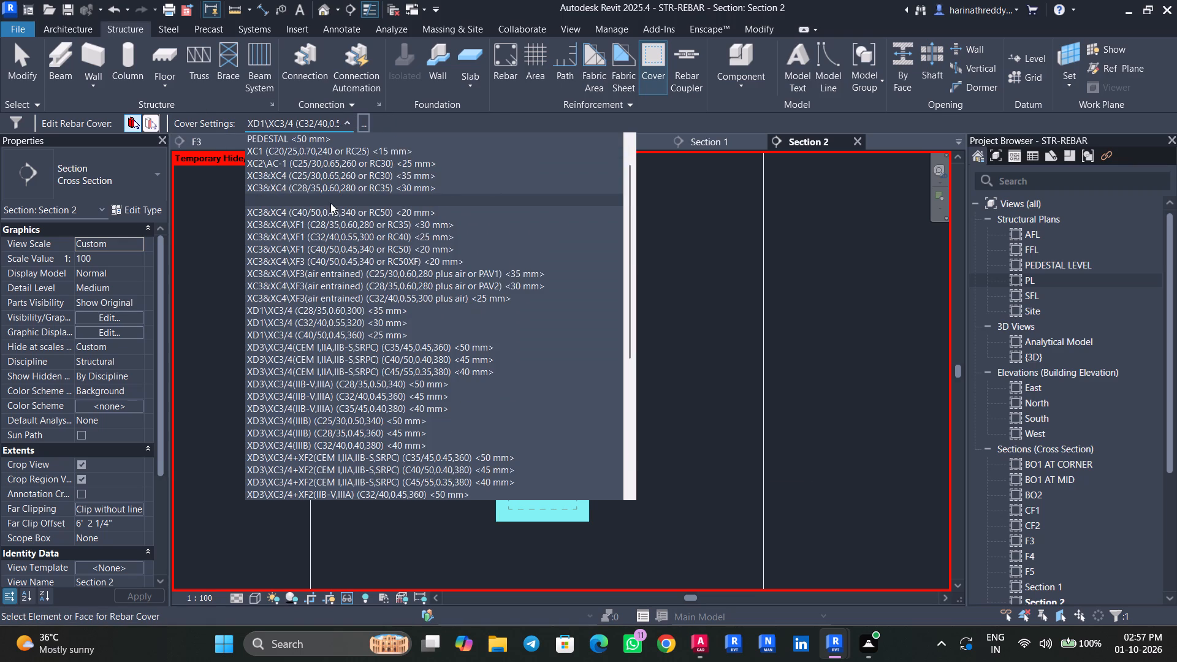
pyautogui.scroll(11, 330, 203)
pyautogui.click(327, 132)
pyautogui.scroll(-1, 102, 481)
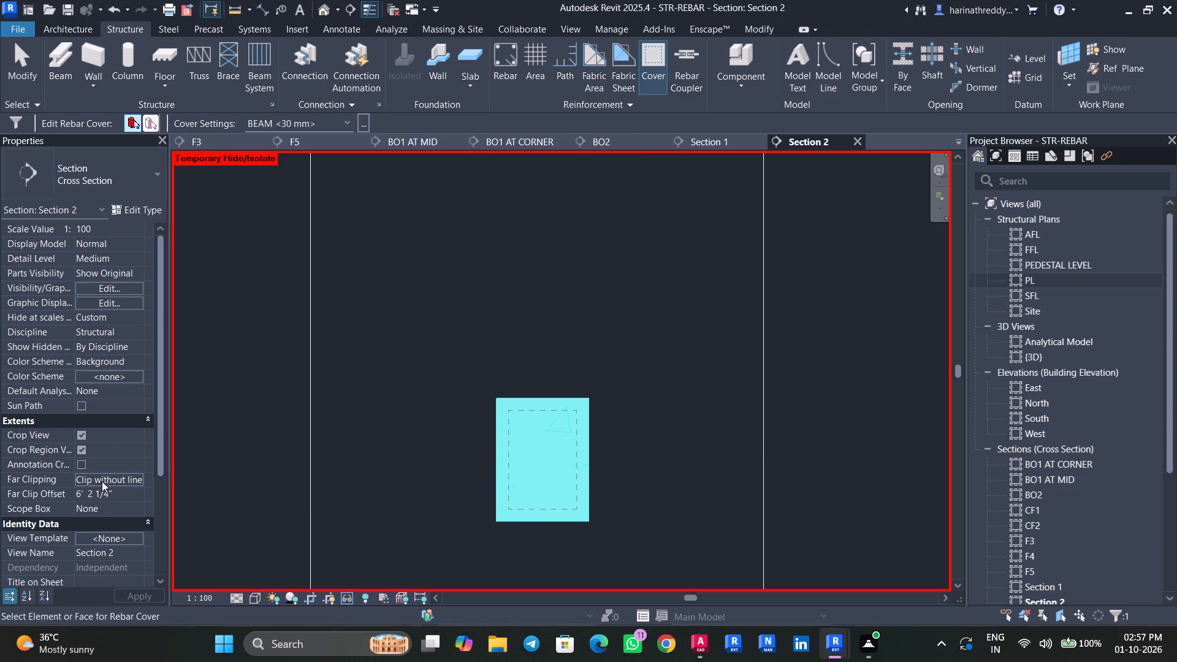
pyautogui.scroll(-7, 102, 482)
pyautogui.scroll(5, 102, 482)
pyautogui.press('Escape')
pyautogui.press('Escape')
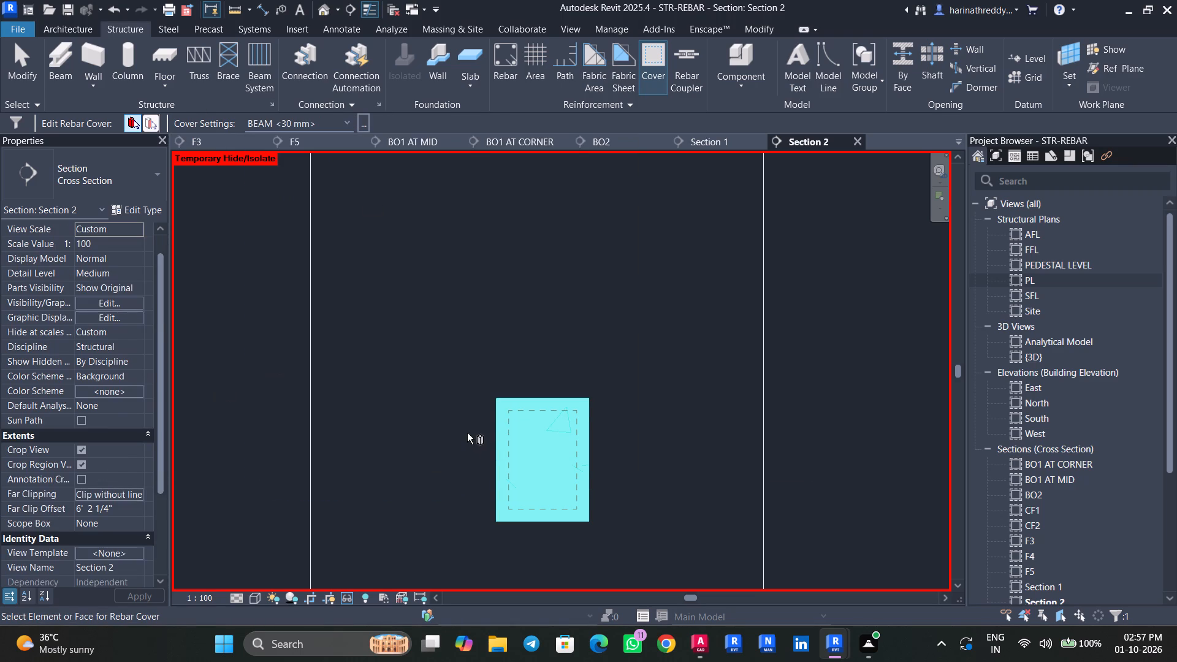
pyautogui.press('Escape')
pyautogui.press('Escape')
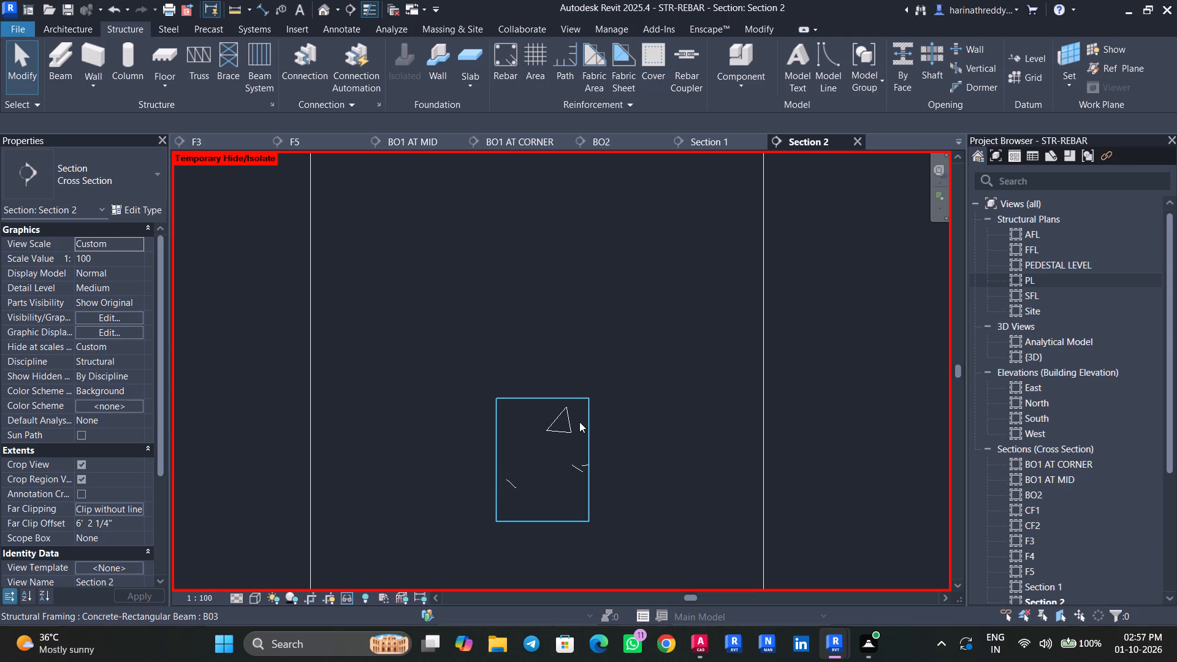
# Start rebar placement in the B03 beam and switch to AutoCAD to examine the B03 (9"x12") cross-section reinforcement detail.
pyautogui.click(583, 425)
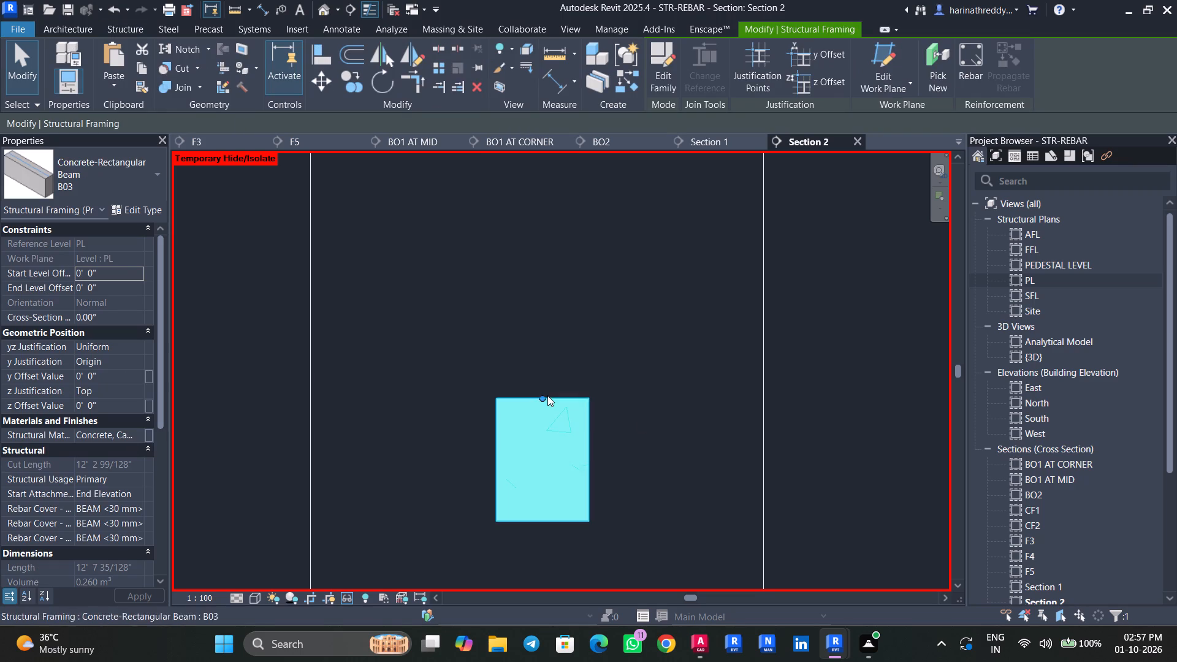
pyautogui.click(975, 78)
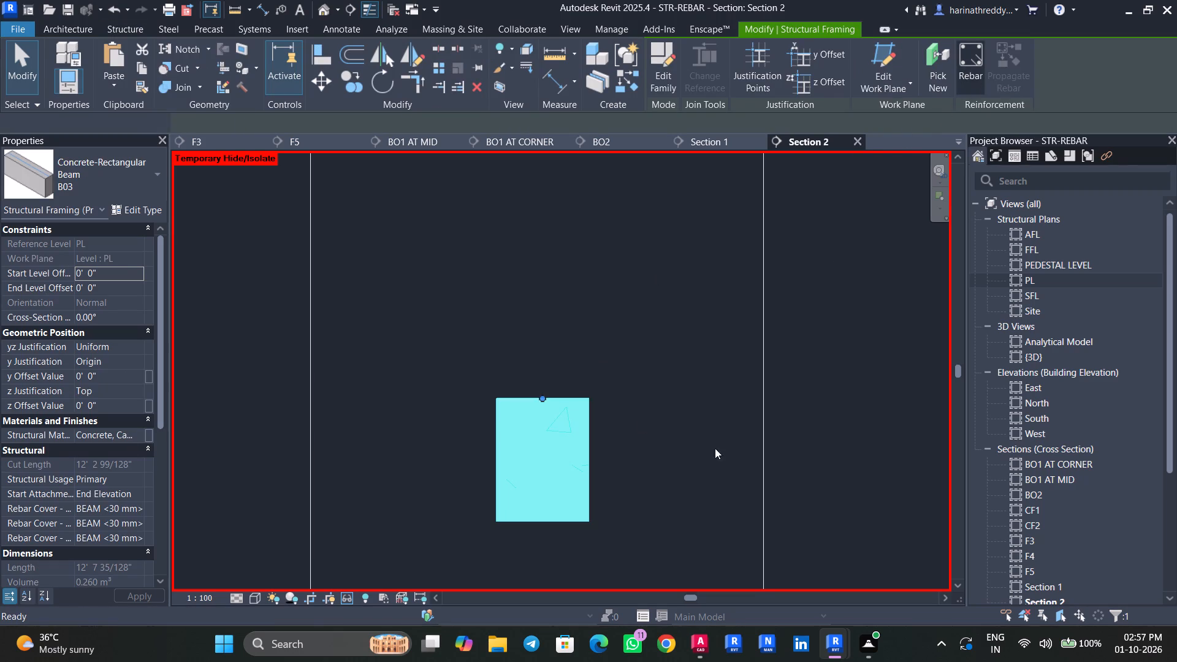
pyautogui.click(704, 633)
pyautogui.moveTo(430, 481); pyautogui.dragTo(113, 411, button='middle')
pyautogui.moveTo(403, 451); pyautogui.dragTo(319, 451, button='middle')
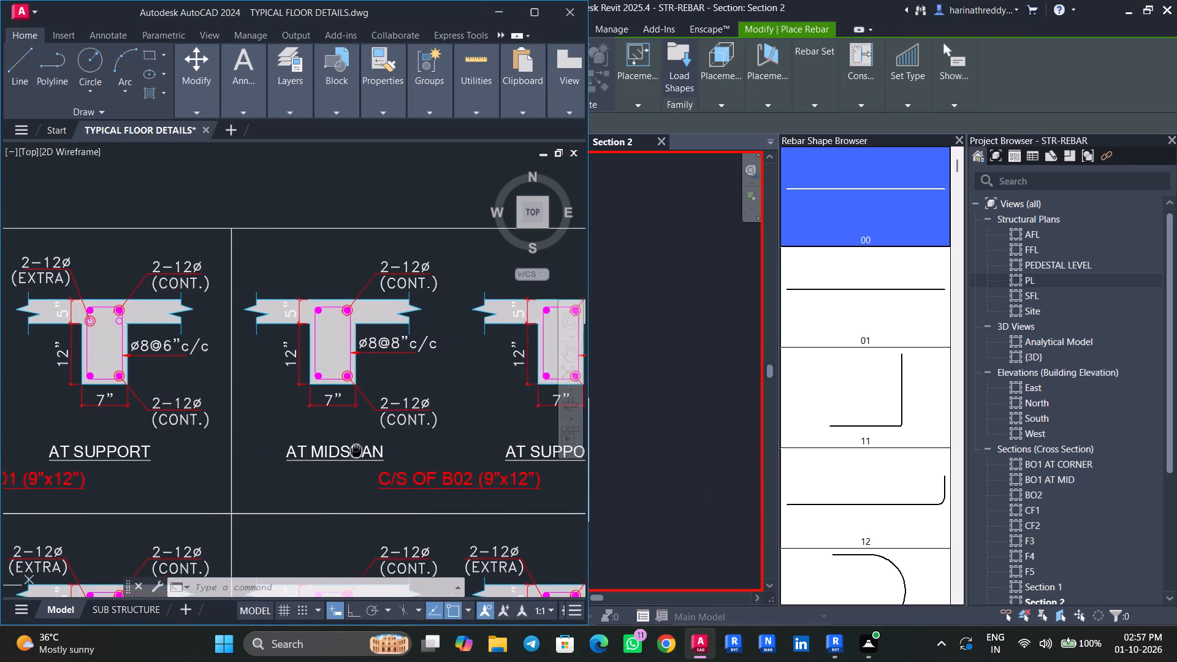
pyautogui.moveTo(319, 451); pyautogui.dragTo(183, 450, button='middle')
pyautogui.moveTo(416, 485); pyautogui.dragTo(139, 482, button='middle')
pyautogui.moveTo(346, 501); pyautogui.dragTo(219, 523, button='middle')
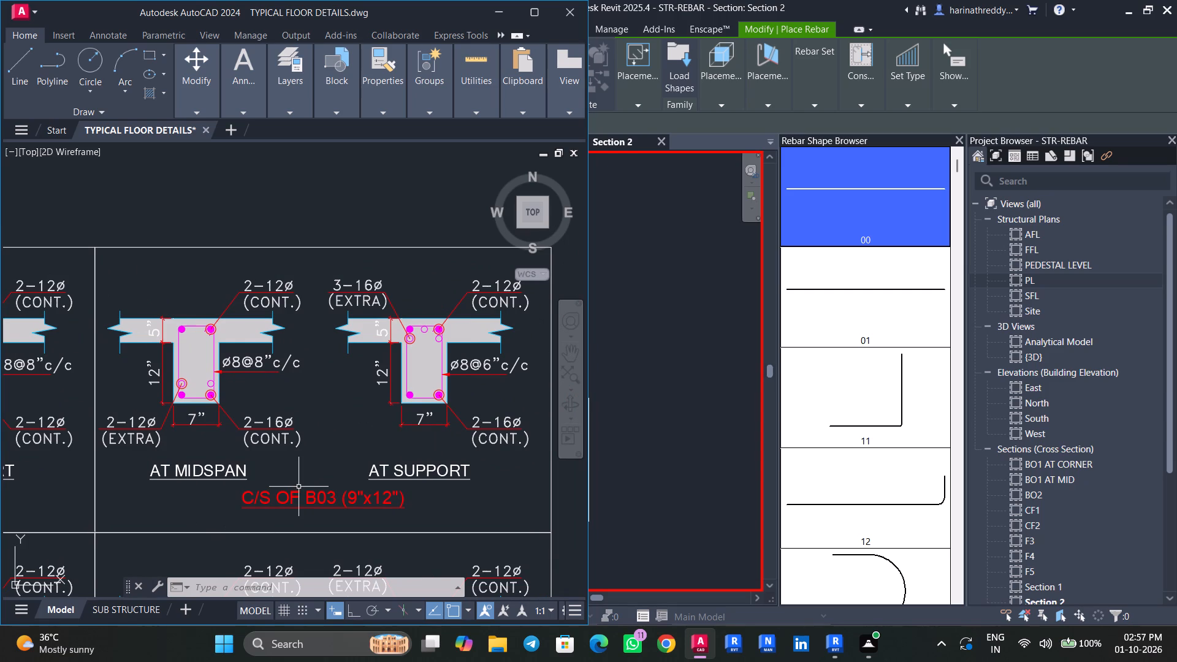
pyautogui.click(503, 15)
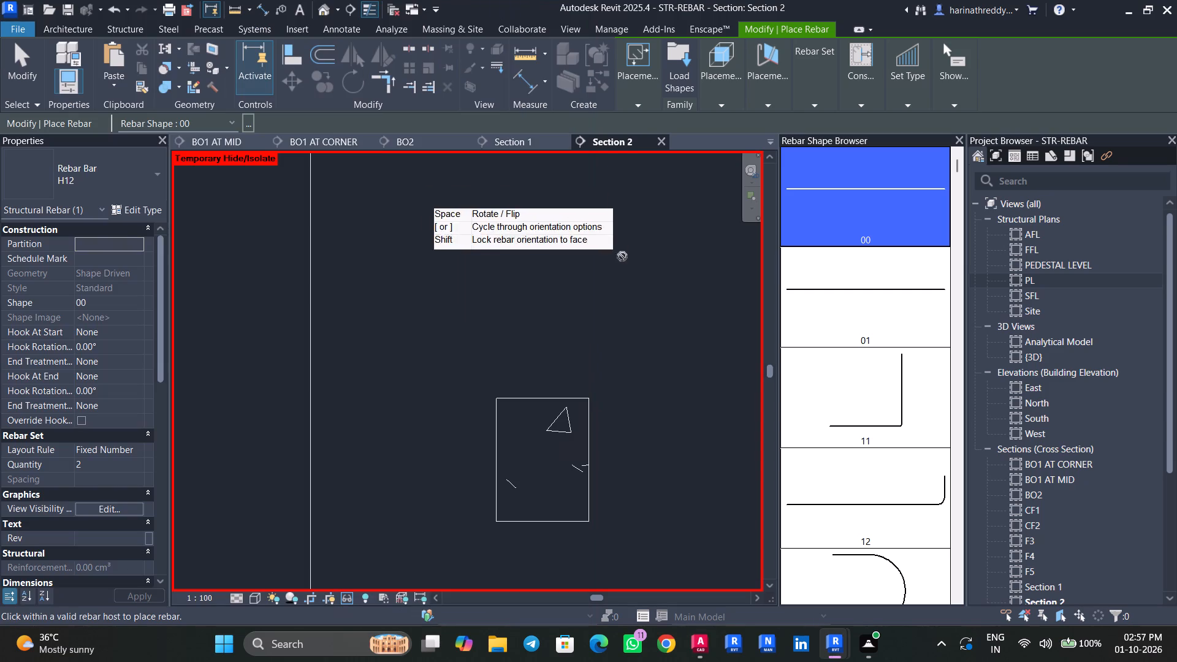
# Place an H8 stirrup of shape 52 in the B03 beam section, oriented parallel to the work plane.
pyautogui.scroll(-18, 872, 430)
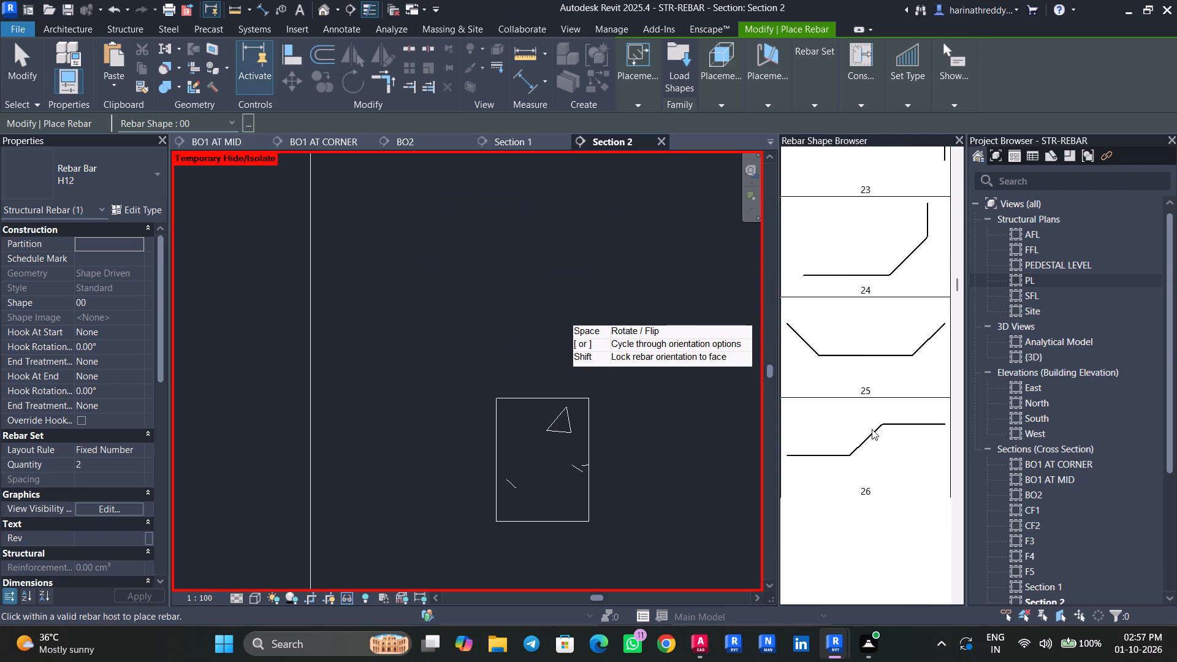
pyautogui.scroll(-20, 872, 429)
pyautogui.scroll(-12, 872, 429)
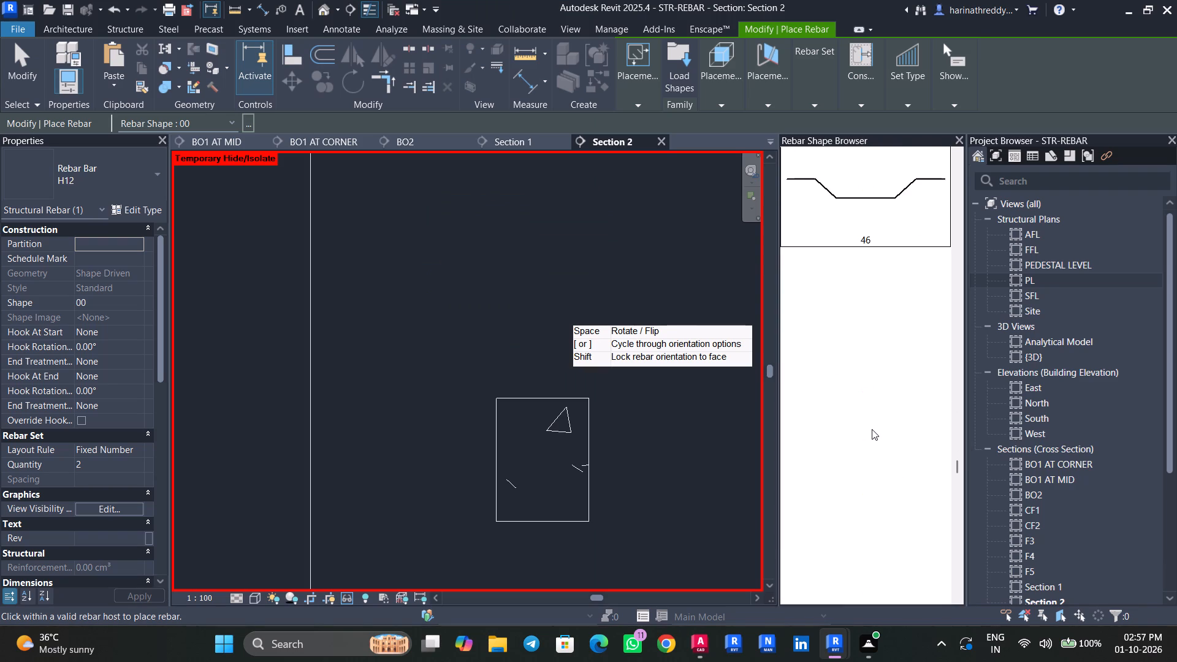
pyautogui.scroll(-4, 872, 429)
pyautogui.click(871, 416)
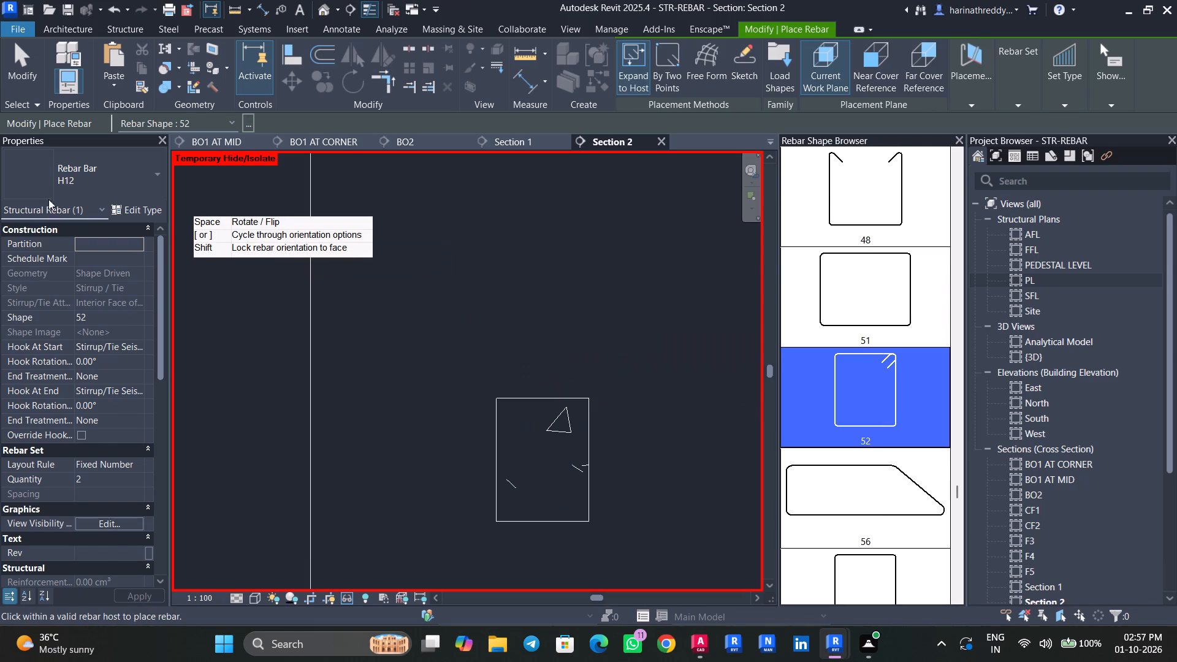
pyautogui.click(72, 155)
pyautogui.click(28, 273)
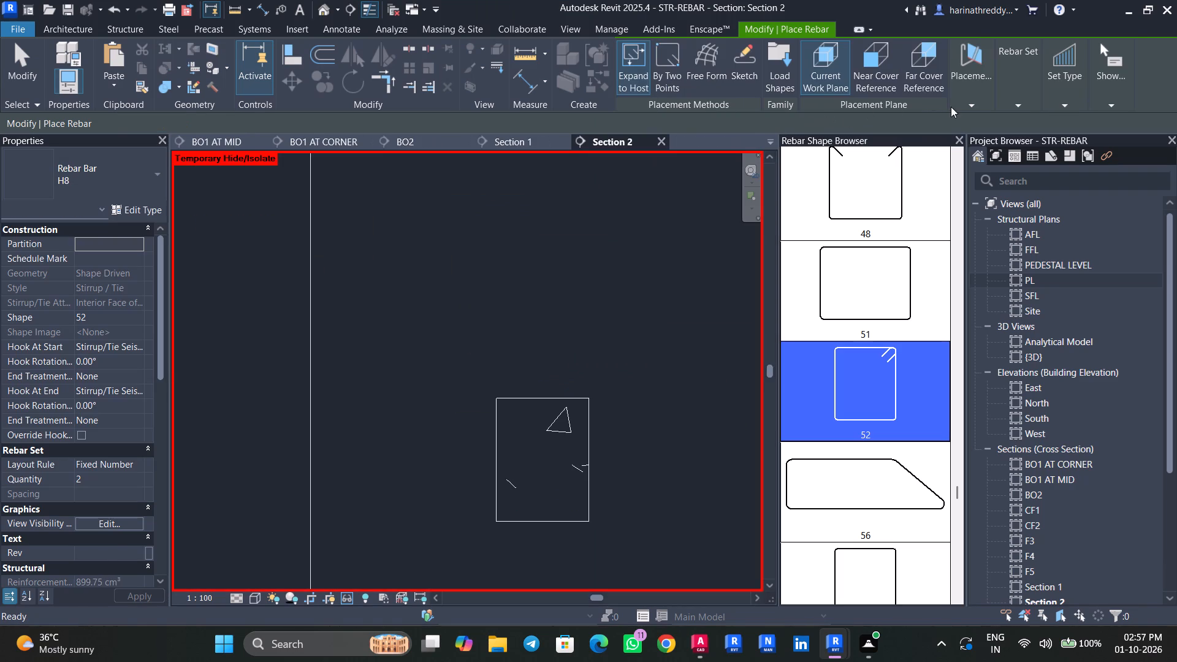
pyautogui.click(962, 99)
pyautogui.click(971, 126)
pyautogui.scroll(2, 549, 443)
pyautogui.click(549, 443)
pyautogui.moveTo(544, 440); pyautogui.dragTo(461, 370, button='middle')
pyautogui.scroll(1, 461, 370)
pyautogui.press('Escape')
pyautogui.press('Escape')
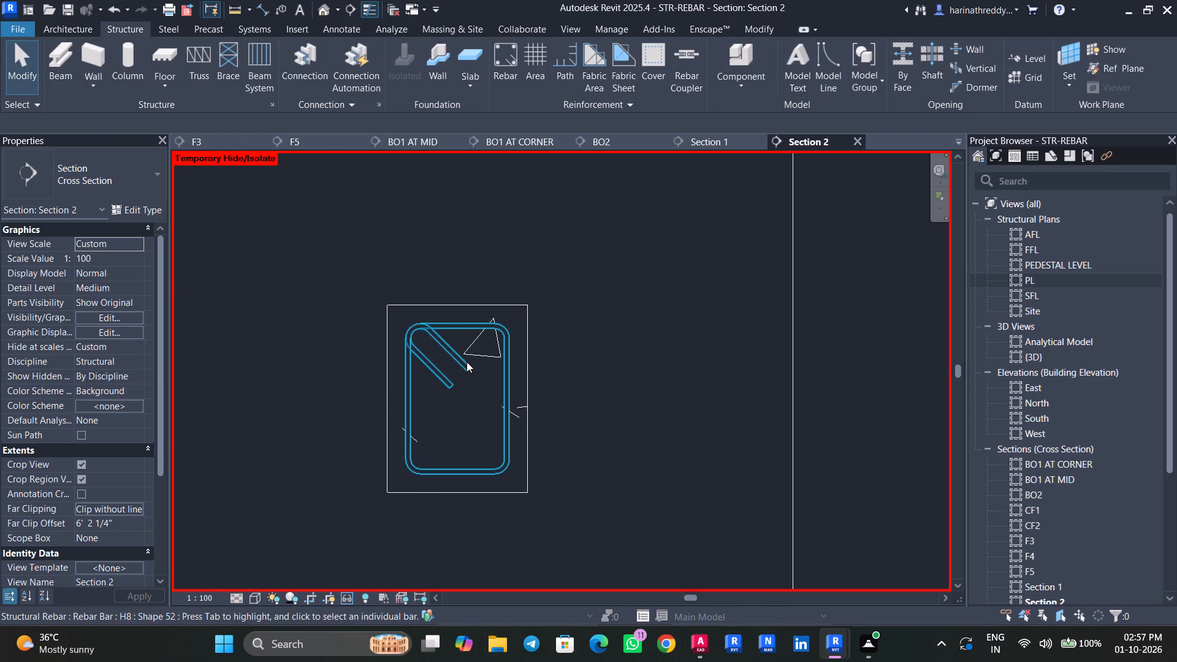
# Set the H8 stirrup's layout rule to Maximum Spacing with a spacing of 8".
pyautogui.click(467, 362)
pyautogui.click(142, 493)
pyautogui.click(118, 534)
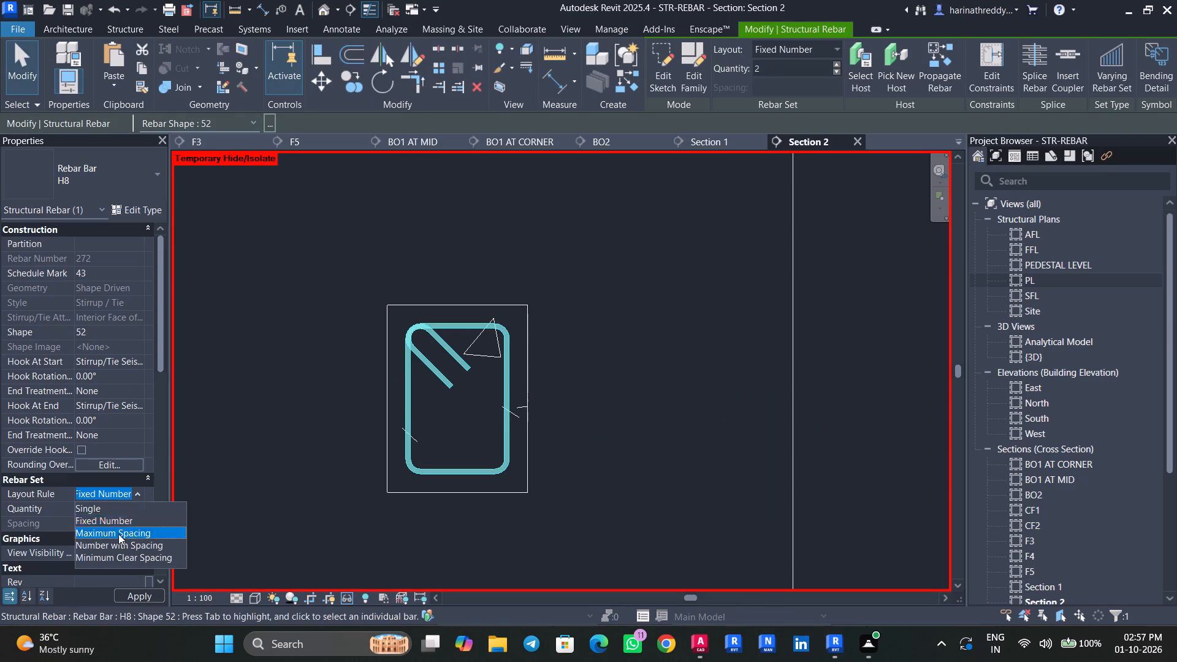
pyautogui.click(132, 524)
pyautogui.write('8"')
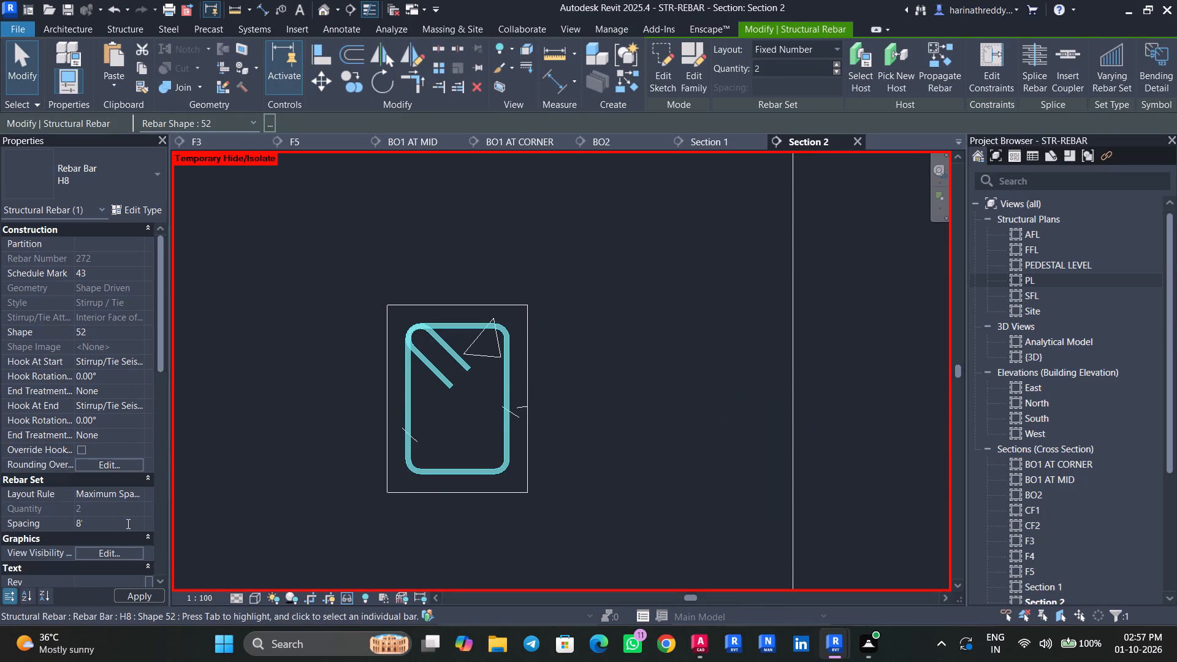
pyautogui.press('Return')
pyautogui.click(128, 595)
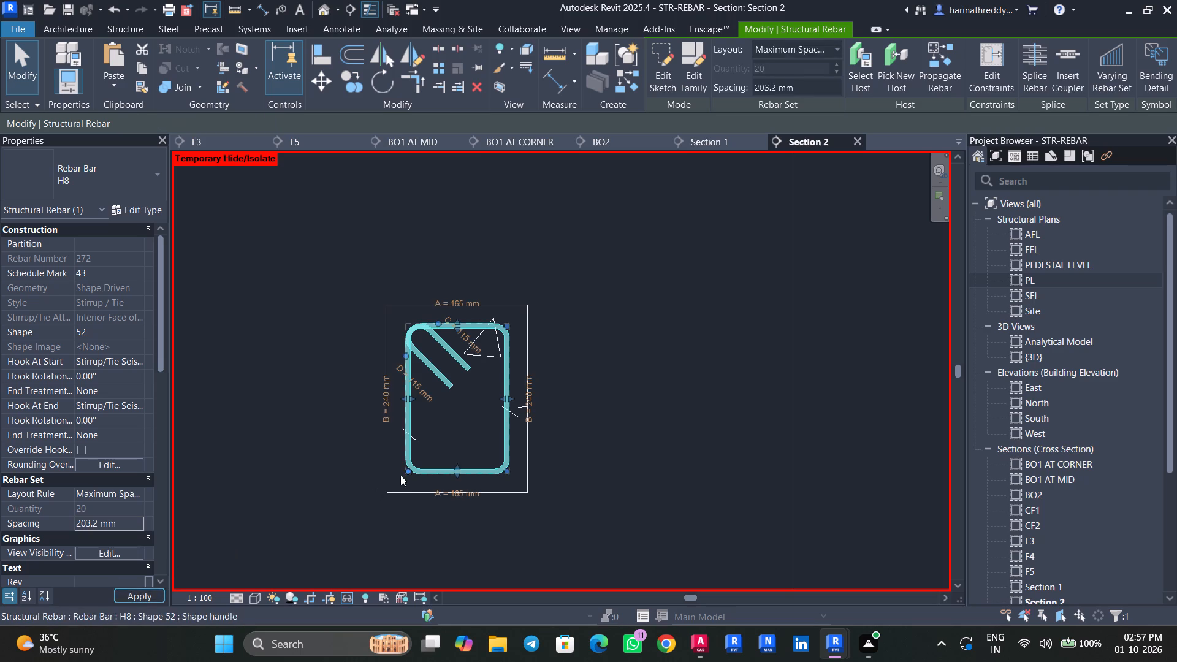
pyautogui.scroll(4, 471, 425)
pyautogui.moveTo(463, 418); pyautogui.dragTo(407, 479, button='middle')
pyautogui.press('Escape')
pyautogui.press('Escape')
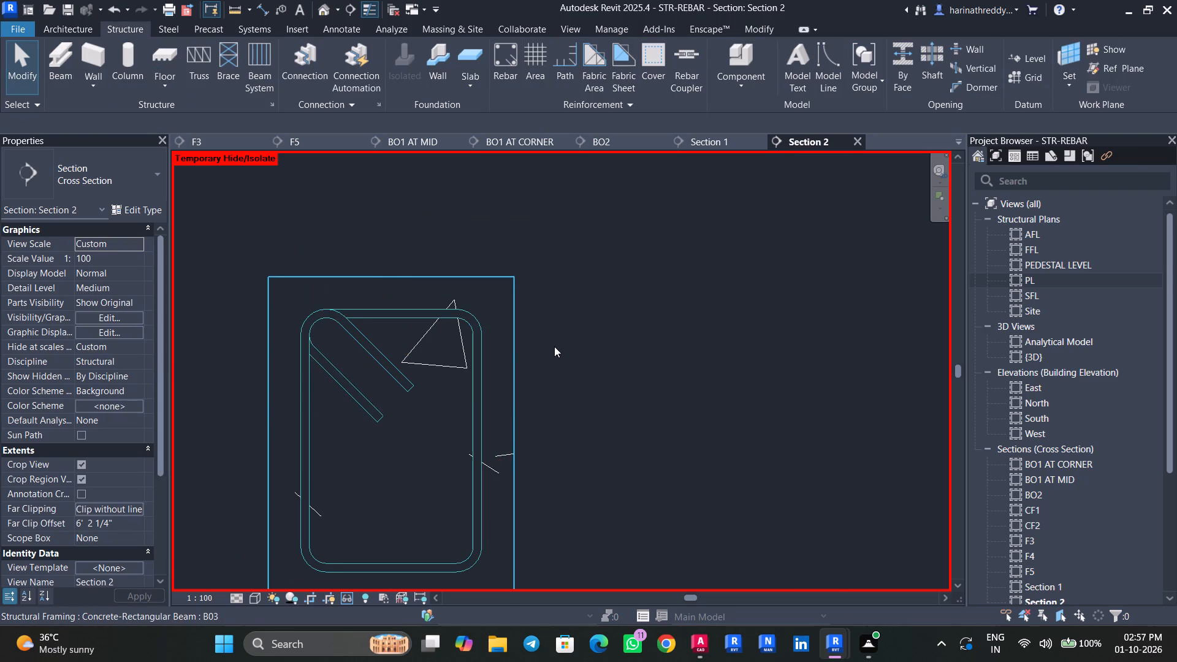
# Place a set of two straight H12 bars, shape 00, perpendicular to cover at the stirrup's top corners.
pyautogui.click(516, 340)
pyautogui.scroll(-4, 588, 368)
pyautogui.moveTo(592, 395); pyautogui.dragTo(609, 367, button='middle')
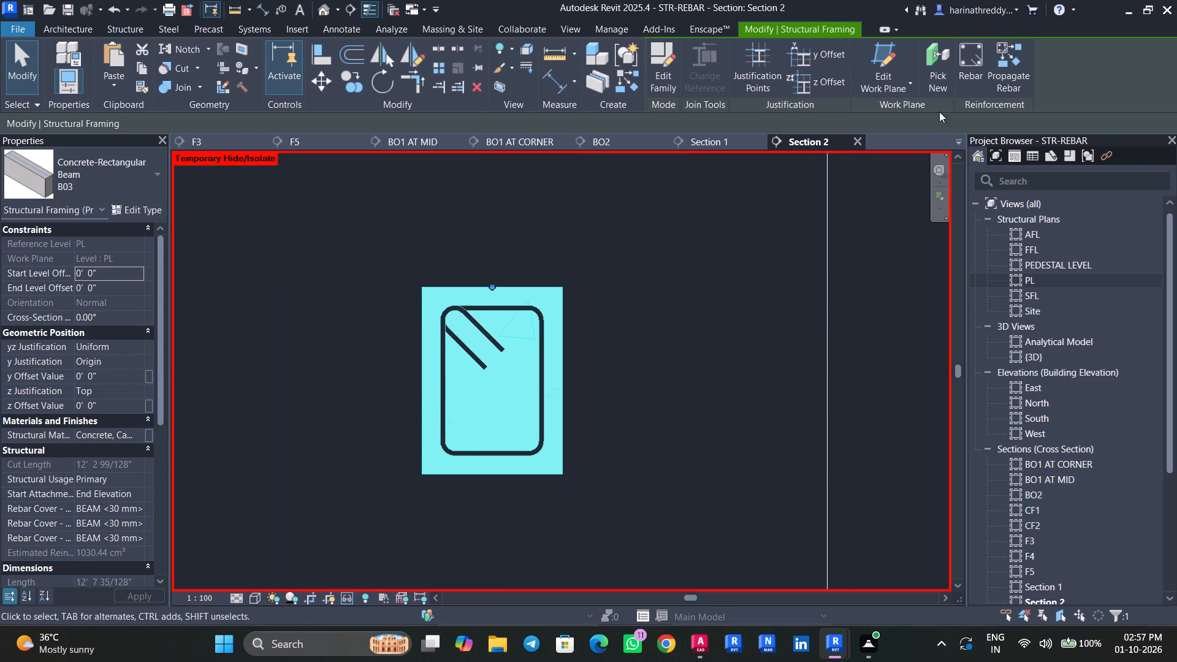
pyautogui.click(966, 74)
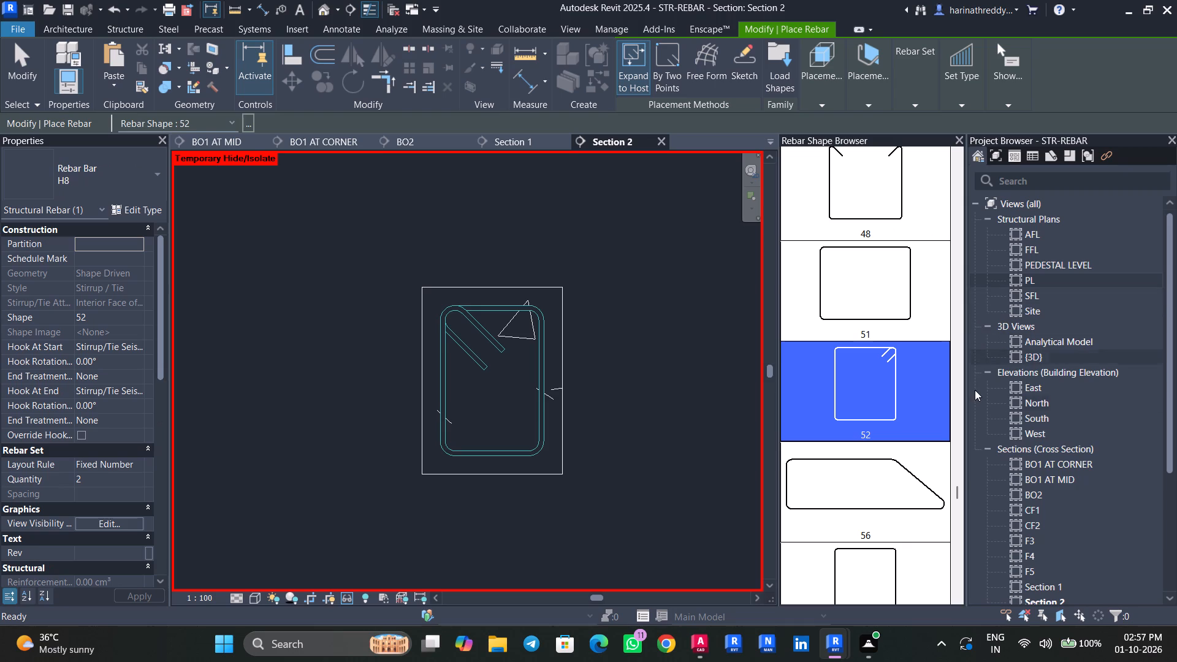
pyautogui.moveTo(956, 490); pyautogui.dragTo(944, 159)
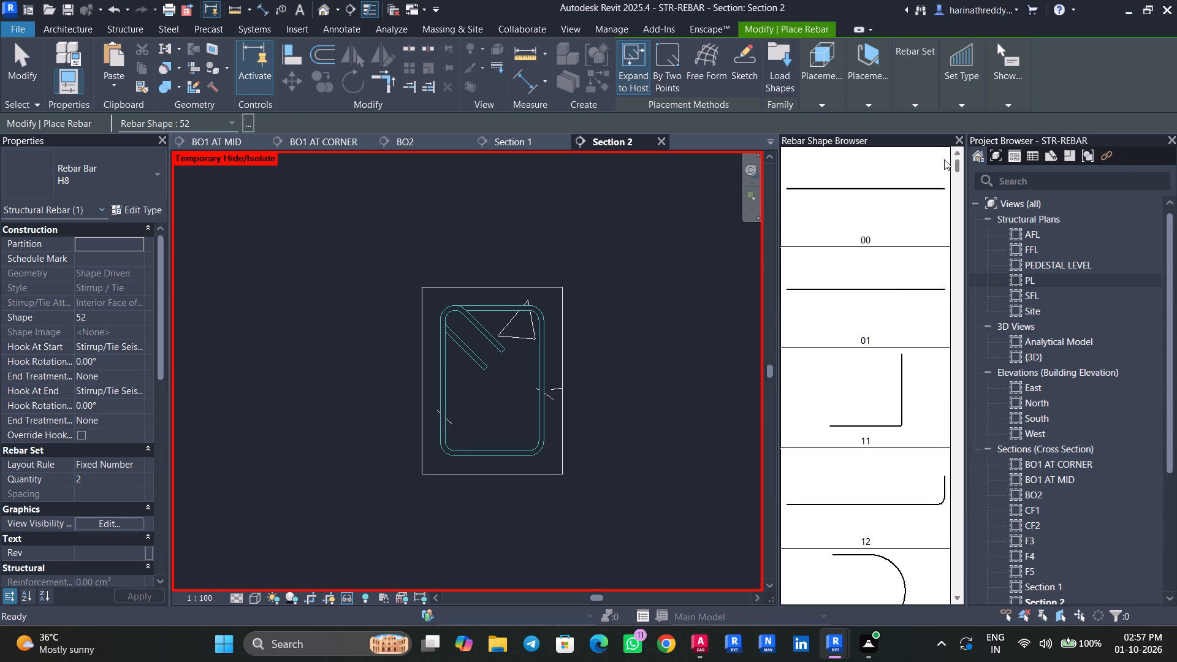
pyautogui.moveTo(944, 159); pyautogui.dragTo(945, 153)
pyautogui.click(912, 181)
pyautogui.click(91, 186)
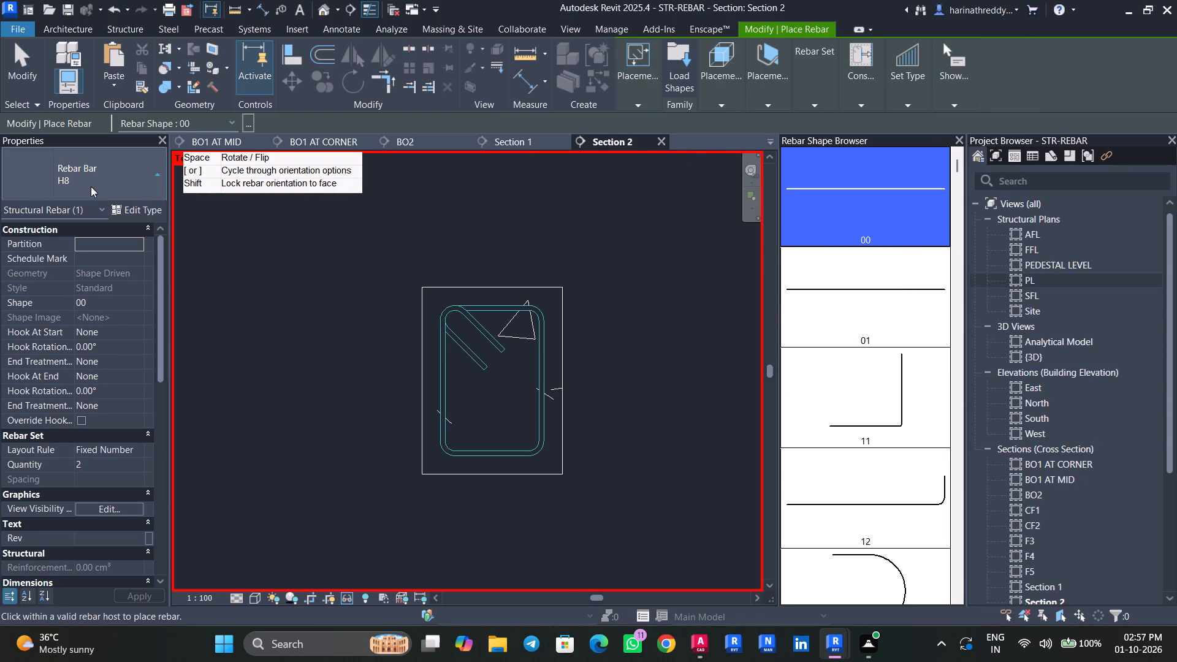
pyautogui.click(65, 302)
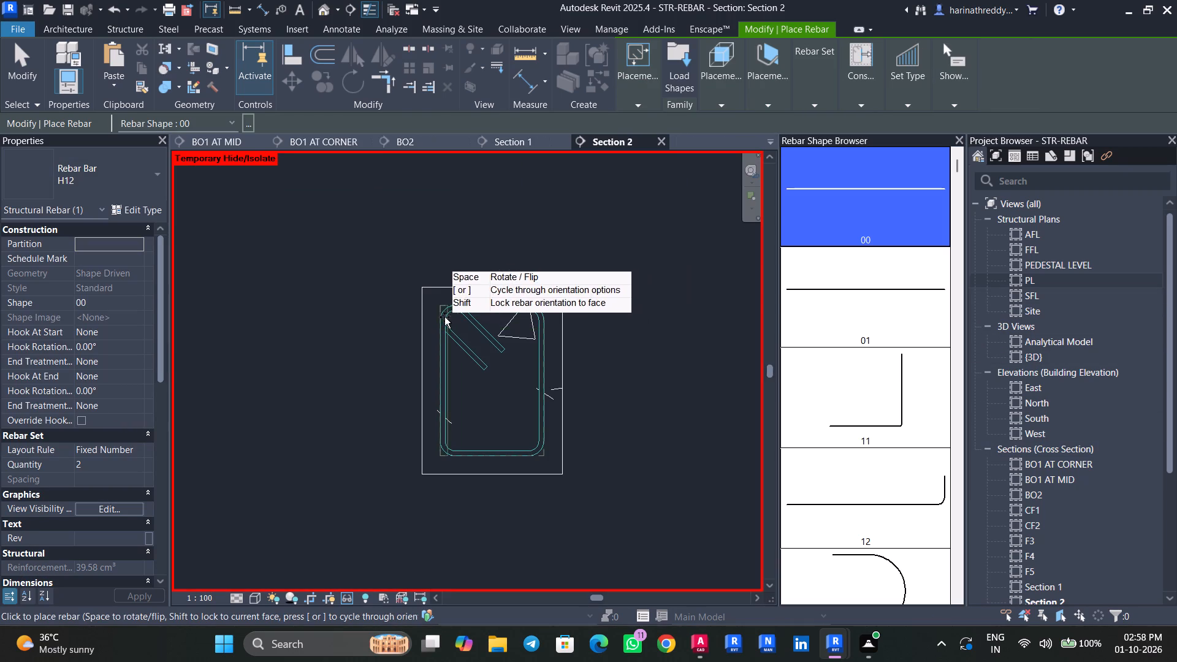
pyautogui.click(756, 97)
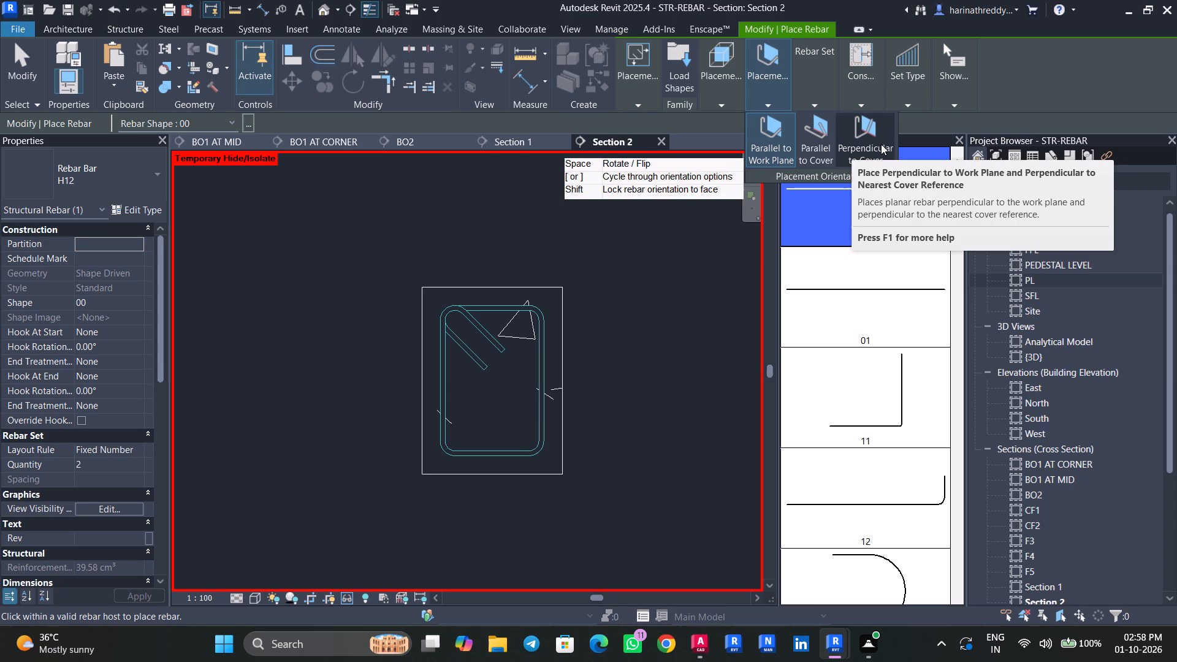
pyautogui.click(882, 144)
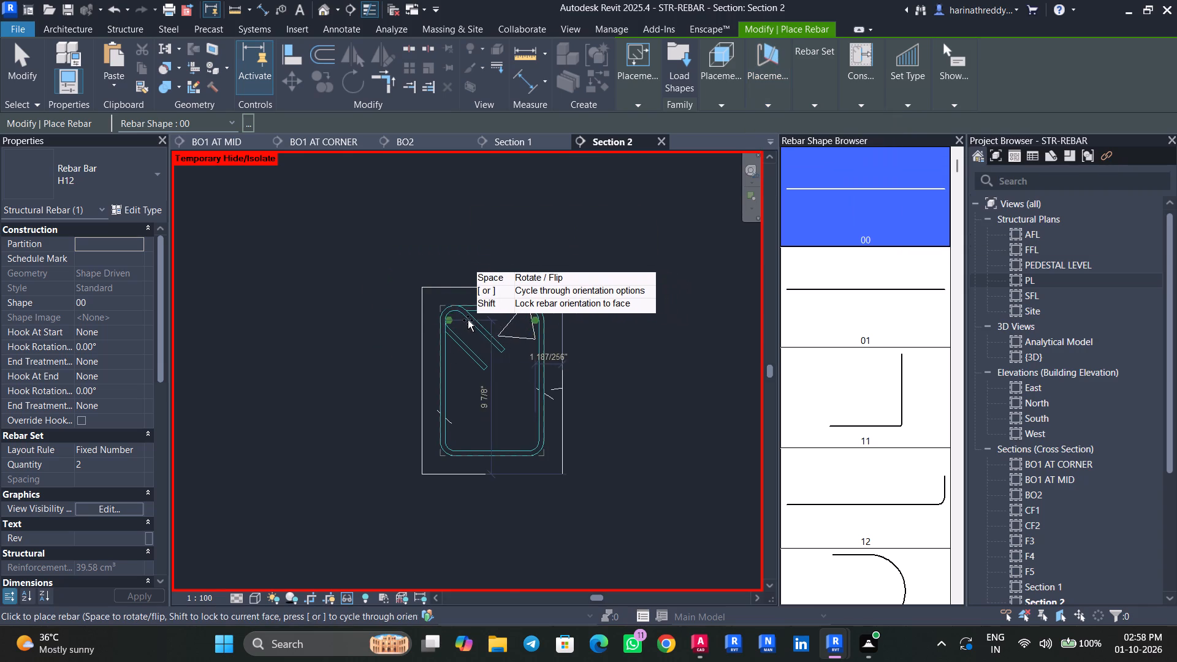
pyautogui.scroll(8, 468, 320)
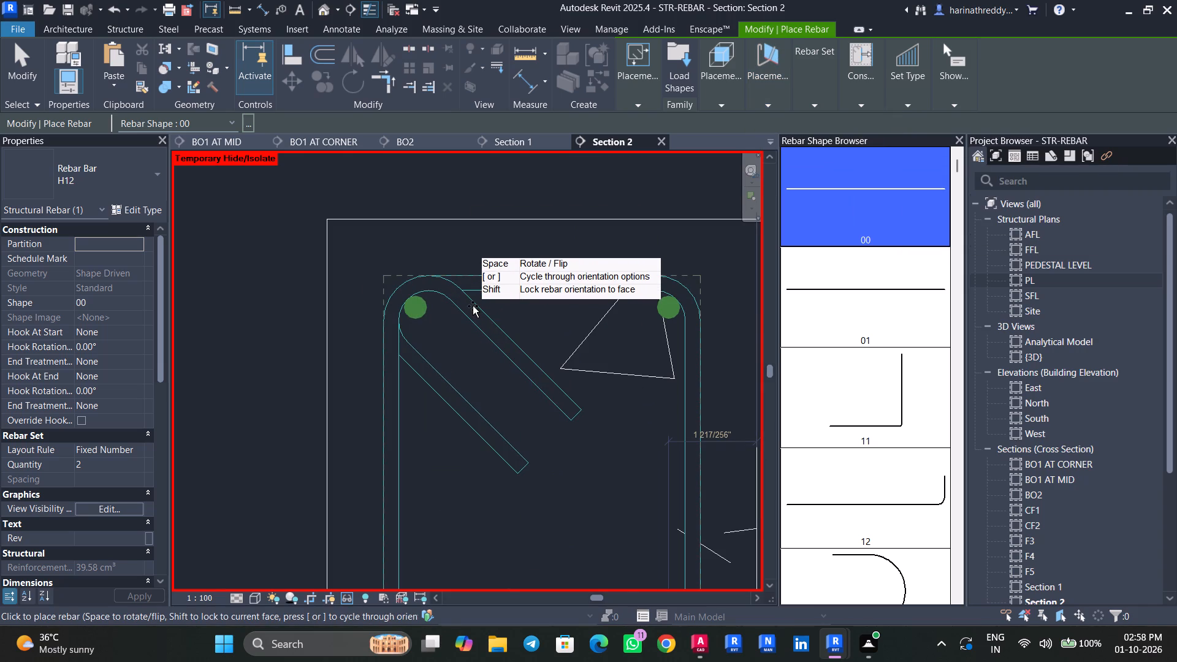
pyautogui.click(473, 306)
# Place a set of two straight H12 bars, shape 00, at the stirrup's bottom corners in the B03 section.
pyautogui.moveTo(476, 370); pyautogui.dragTo(486, 213, button='middle')
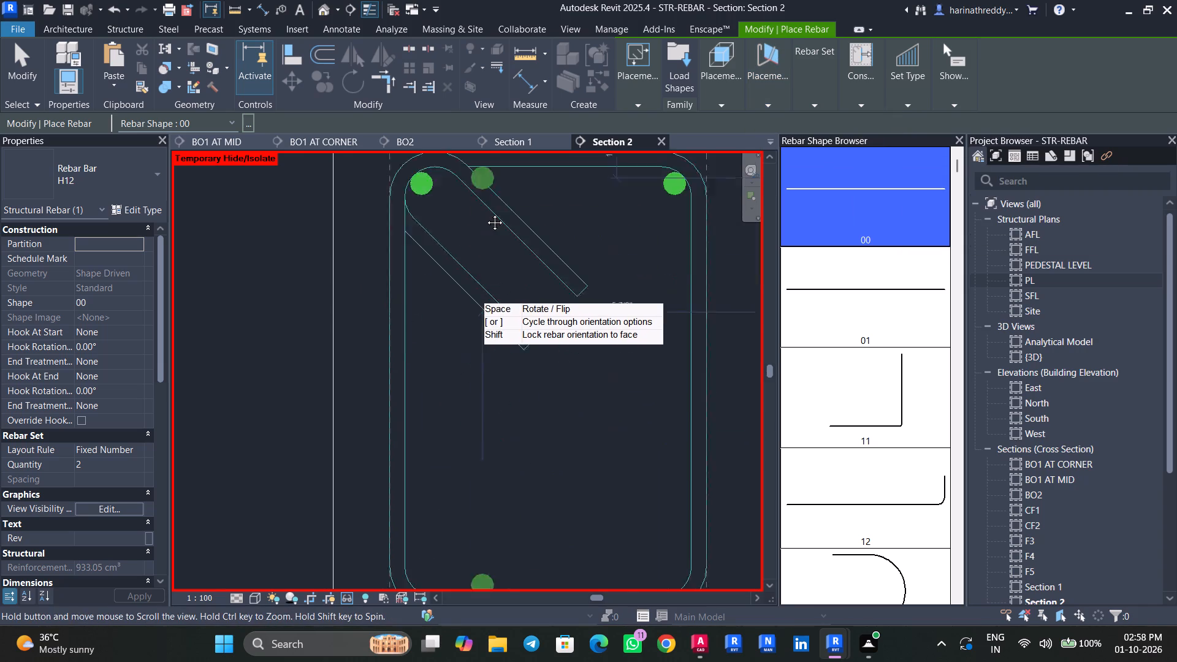
pyautogui.moveTo(486, 213); pyautogui.dragTo(486, 205, button='middle')
pyautogui.scroll(-3, 439, 550)
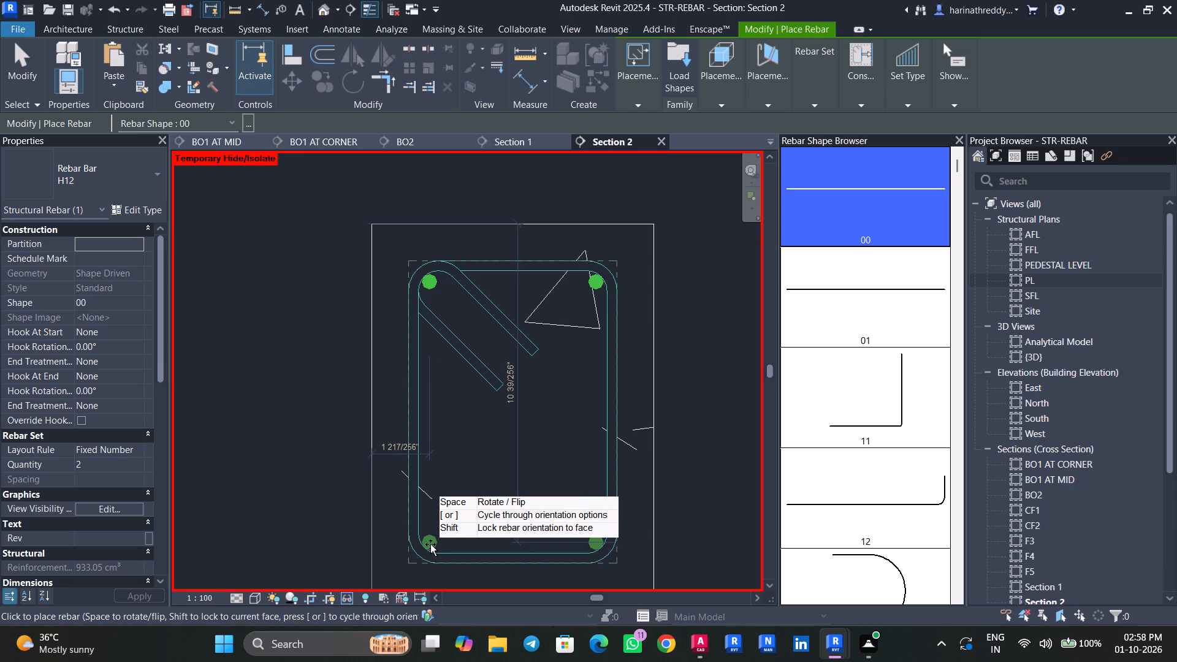
pyautogui.click(430, 544)
pyautogui.press('Escape')
pyautogui.press('Escape')
pyautogui.press('Escape')
pyautogui.press('Escape')
pyautogui.click(433, 541)
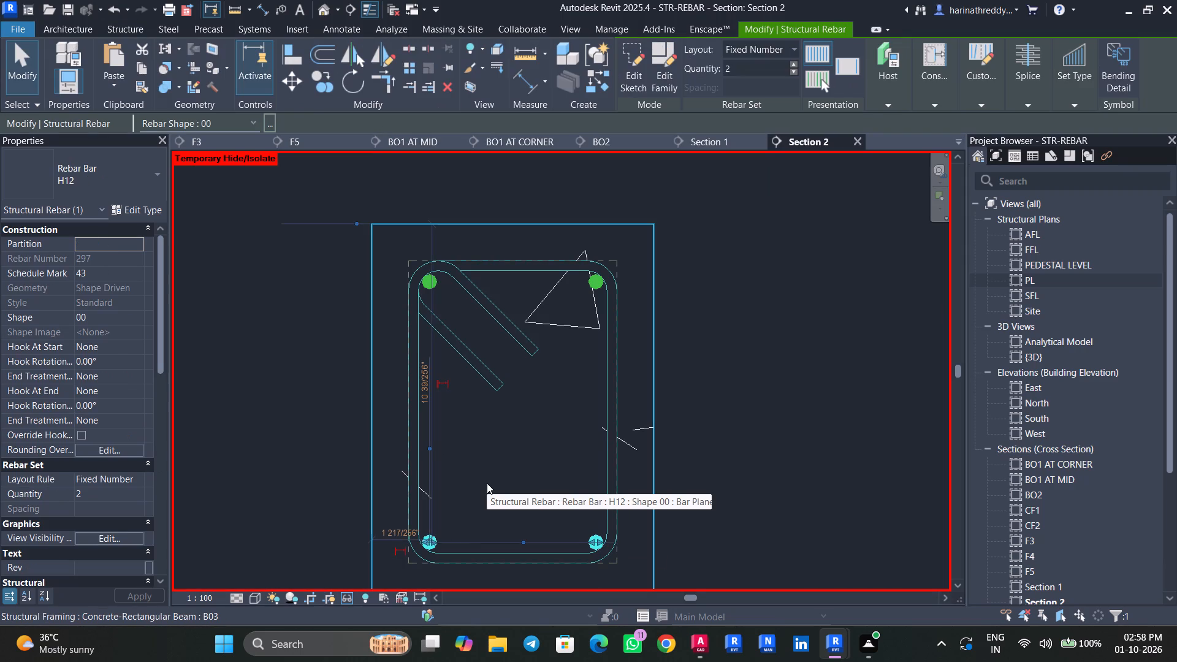
pyautogui.press('Escape')
pyautogui.press('Escape')
# Copy the top H12 bar pair downward as a second layer and widen the copied set out to the stirrup legs.
pyautogui.scroll(5, 416, 273)
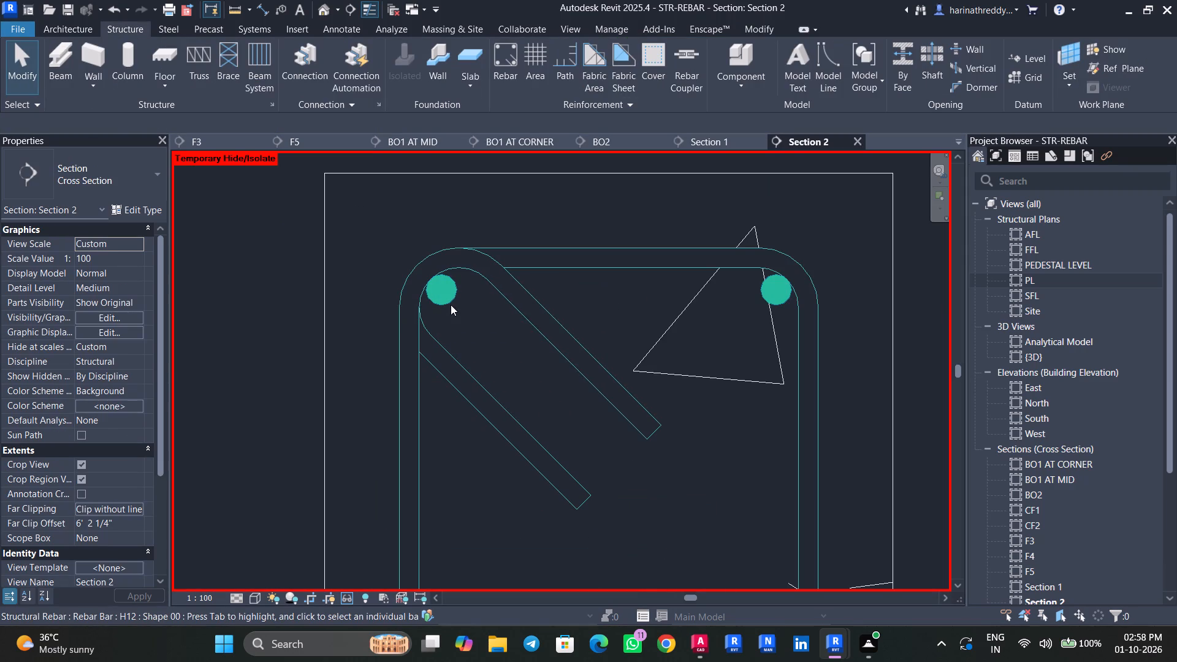
pyautogui.press('Tab')
pyautogui.click(452, 296)
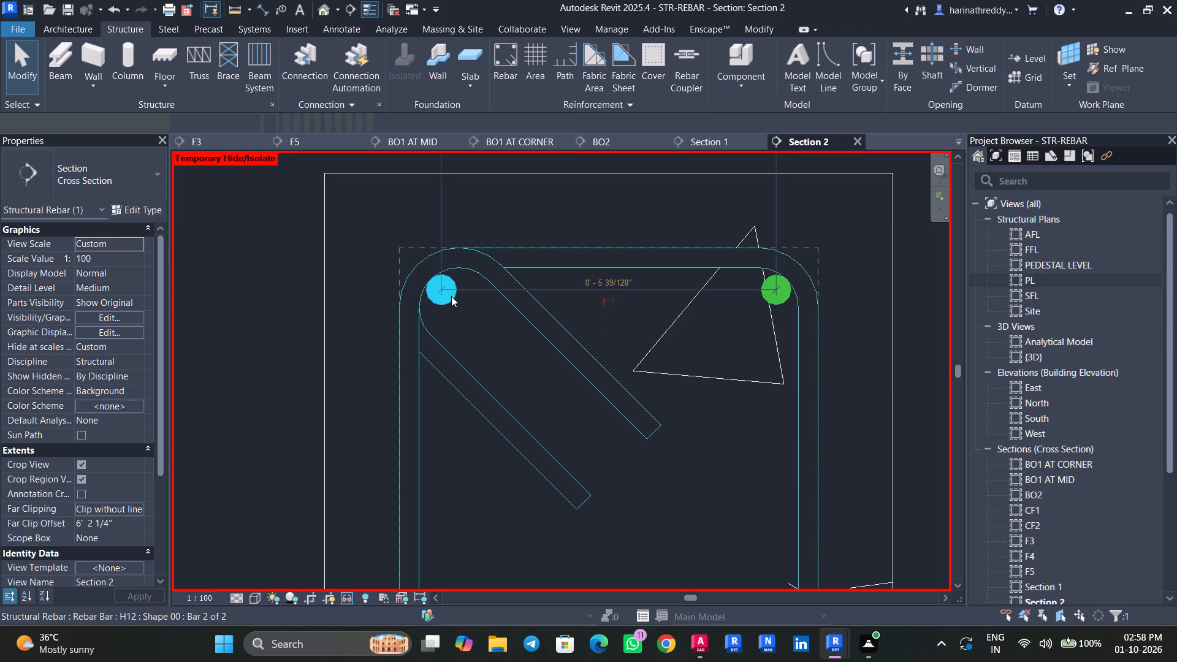
pyautogui.press('Escape')
pyautogui.press('Escape')
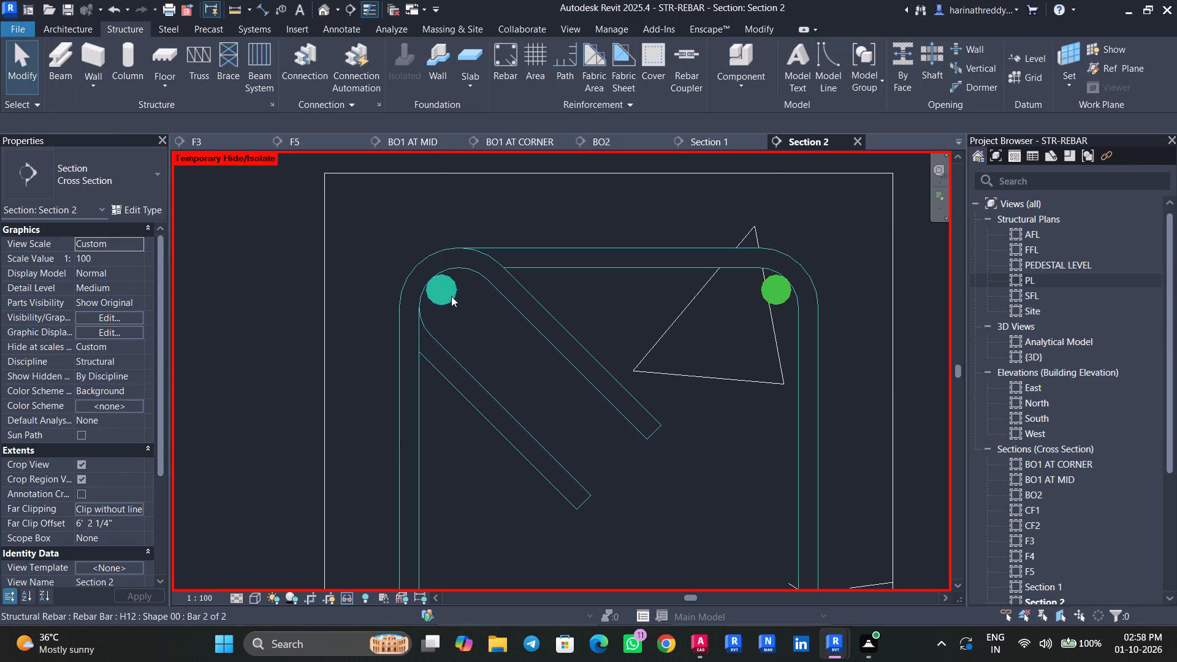
pyautogui.press('Tab')
pyautogui.press('Tab')
pyautogui.click(451, 296)
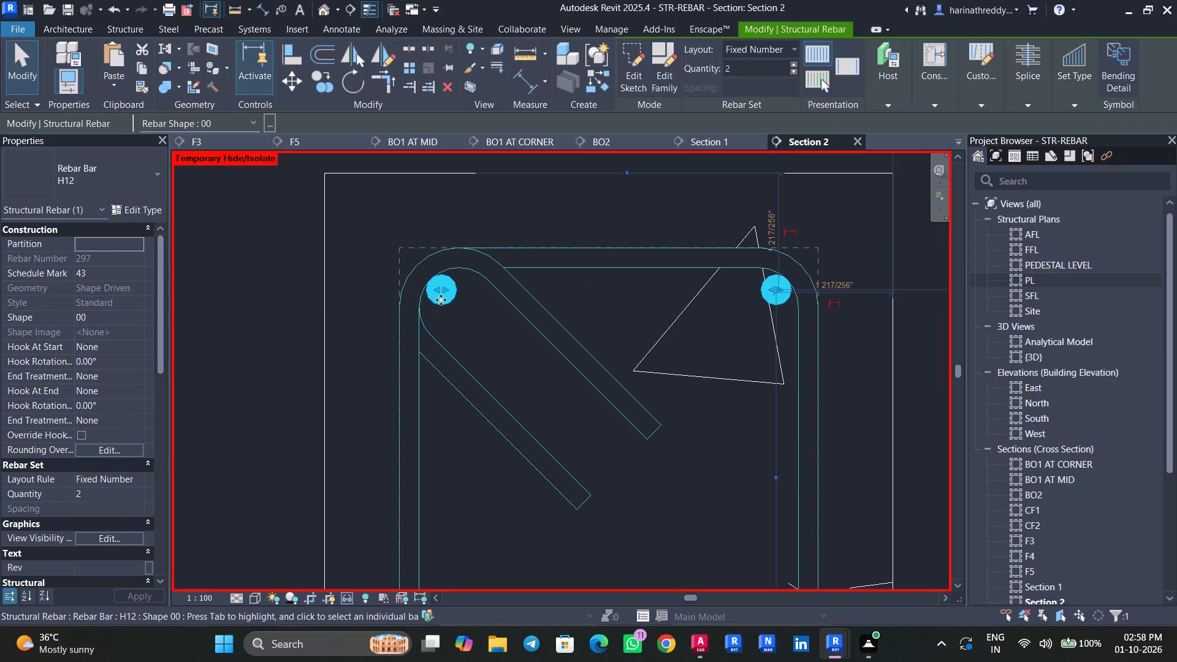
pyautogui.keyDown('ctrl'); pyautogui.moveTo(441, 300); pyautogui.dragTo(430, 389); pyautogui.keyUp('ctrl')
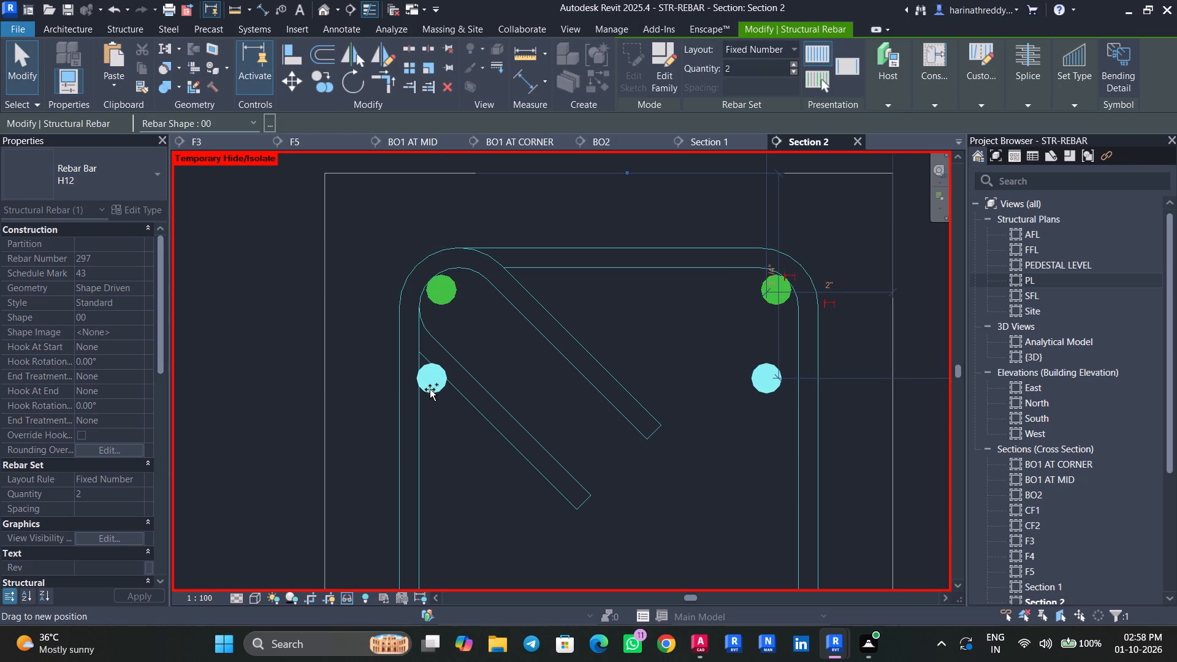
pyautogui.keyDown('ctrl'); pyautogui.moveTo(430, 389); pyautogui.dragTo(430, 420); pyautogui.keyUp('ctrl')
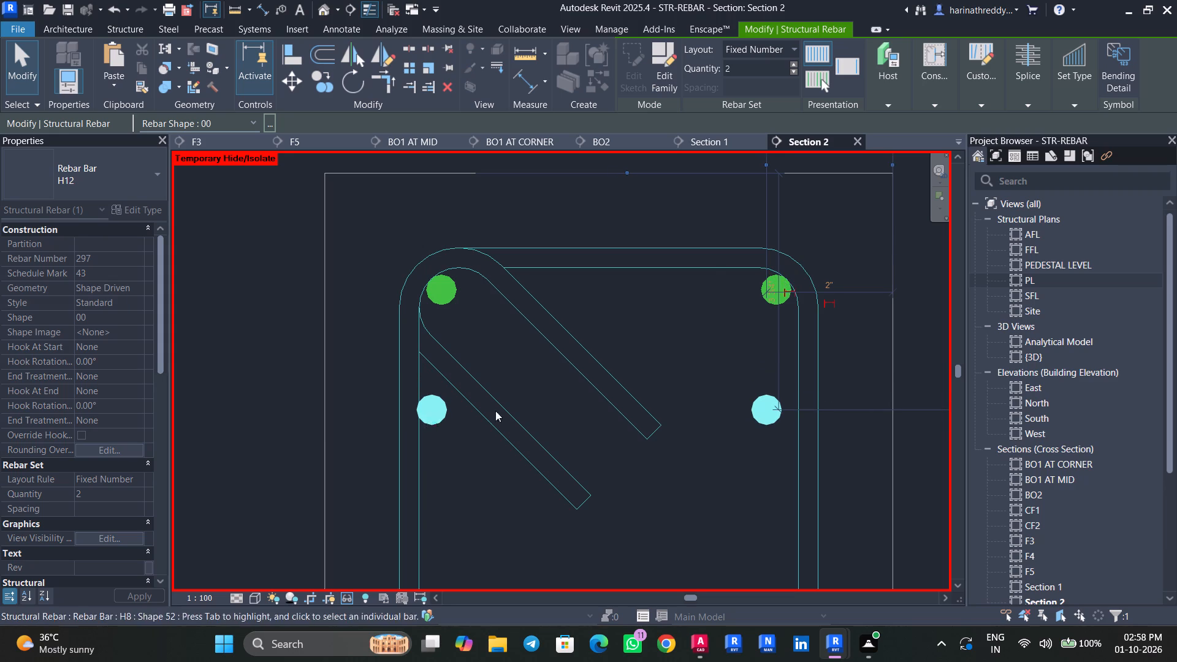
pyautogui.moveTo(739, 442); pyautogui.dragTo(576, 357, button='middle')
pyautogui.moveTo(604, 322); pyautogui.dragTo(628, 328)
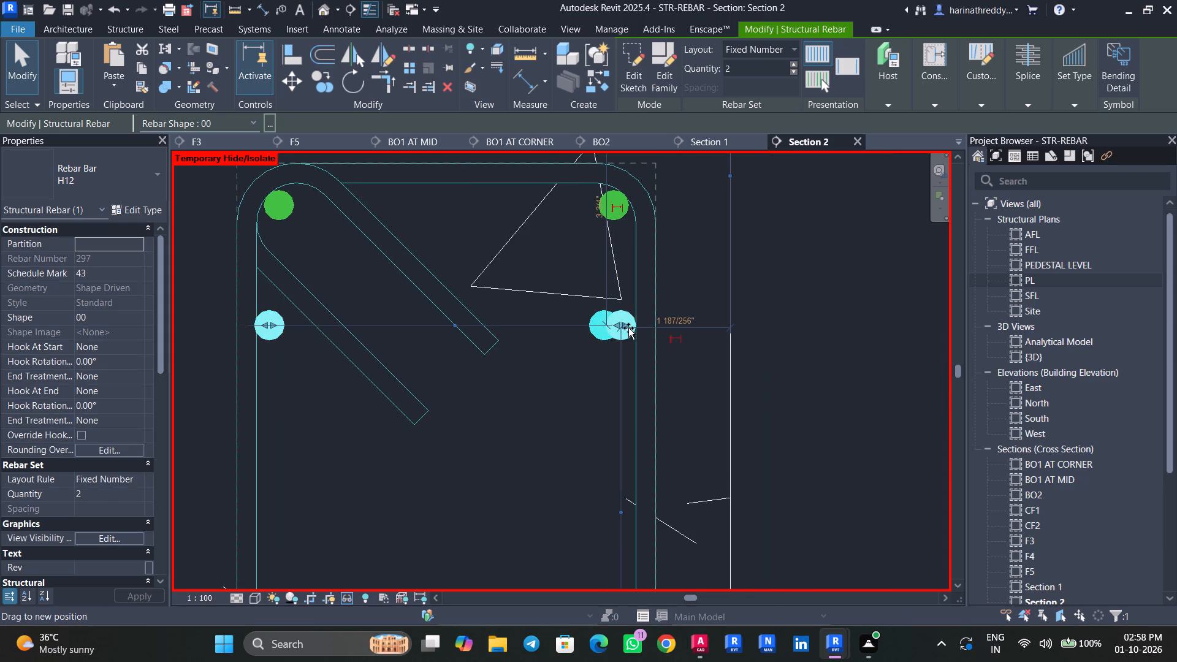
pyautogui.moveTo(628, 328); pyautogui.dragTo(629, 328)
pyautogui.press('Escape')
pyautogui.press('Escape')
# Select all H12 rebar instances and set them to show unobscured in the {3D} view.
pyautogui.scroll(-9, 509, 380)
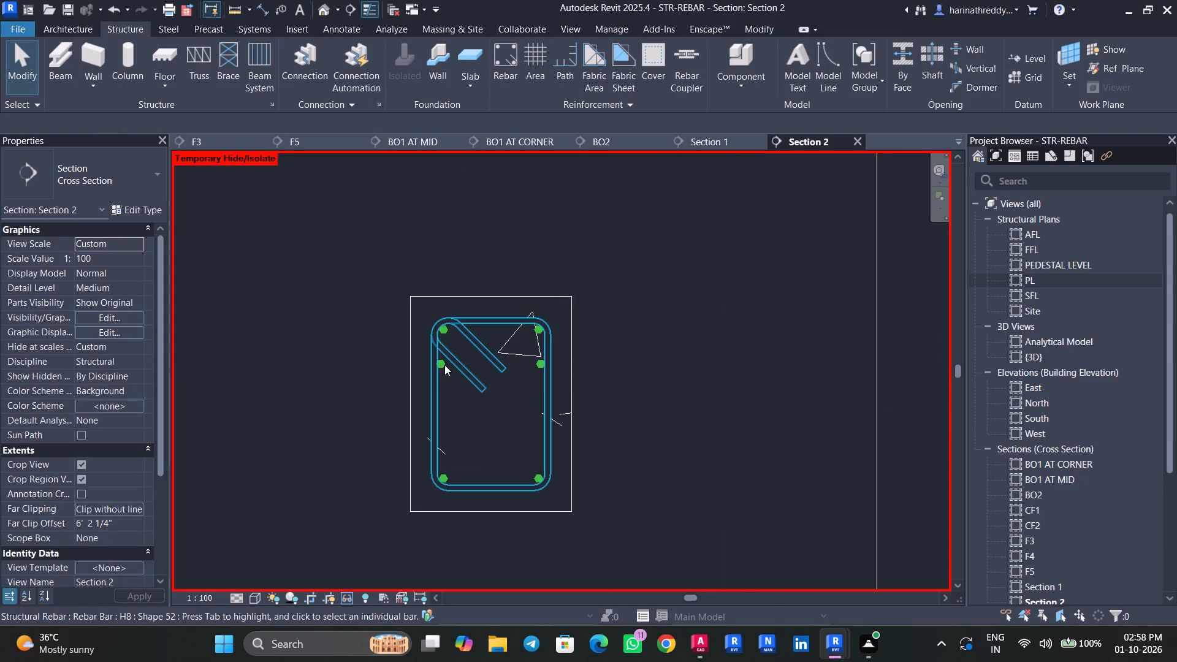
pyautogui.scroll(6, 439, 367)
pyautogui.click(444, 368)
pyautogui.write('SA')
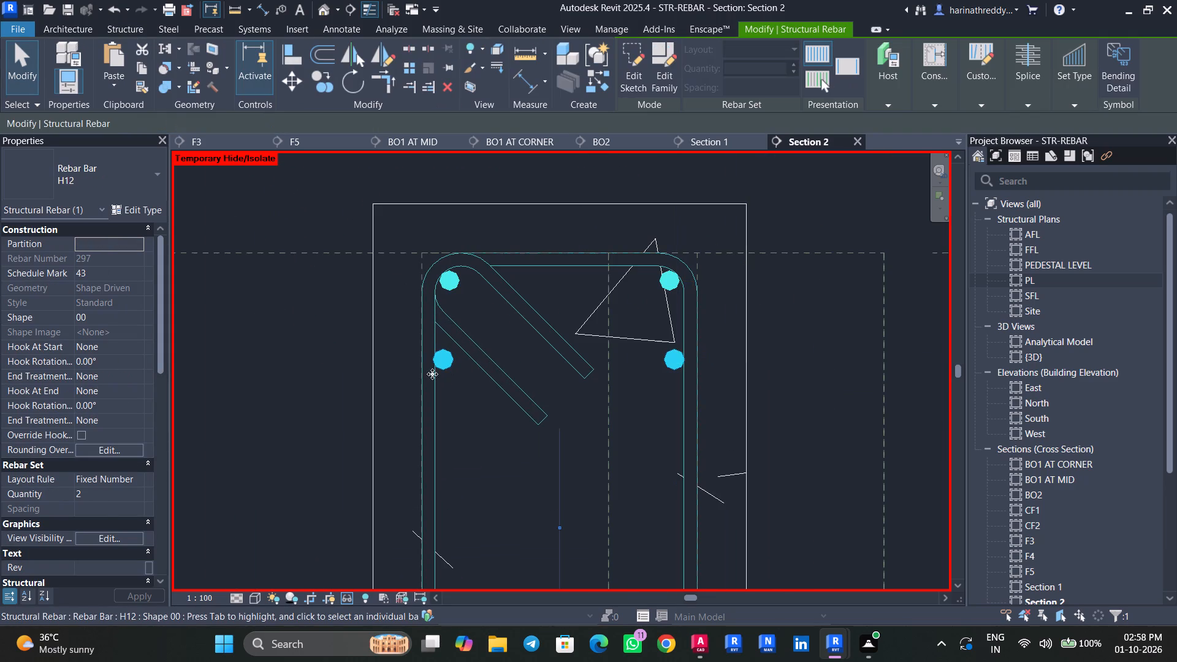
pyautogui.click(124, 536)
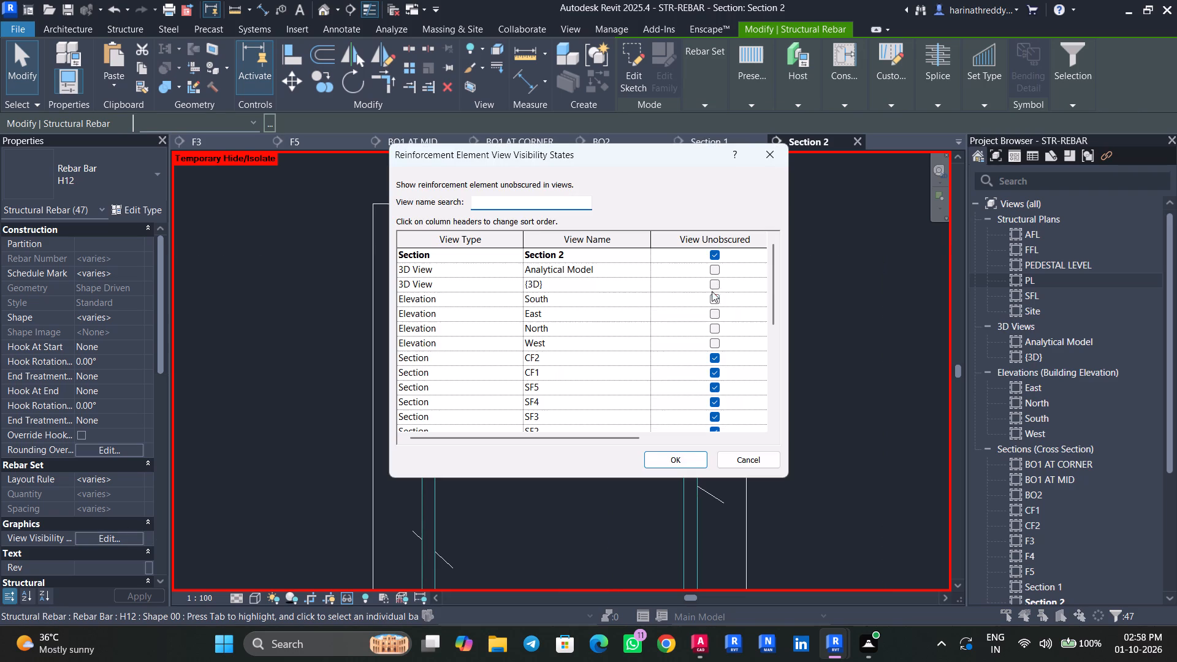
pyautogui.click(716, 284)
pyautogui.click(647, 283)
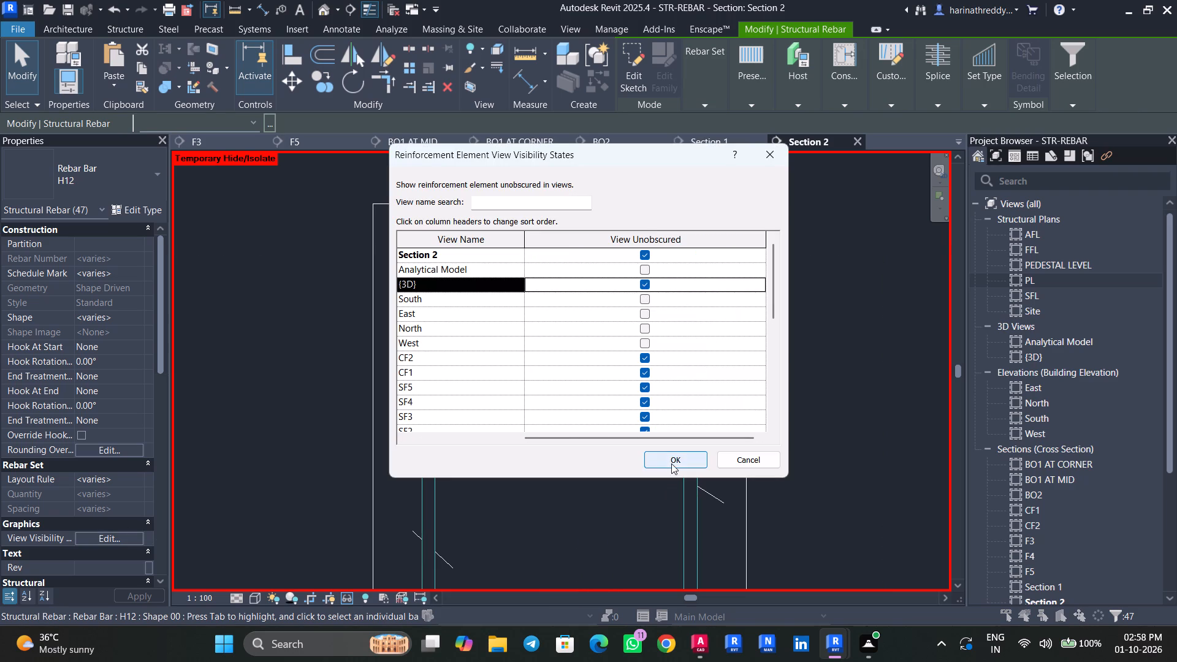
pyautogui.click(671, 463)
pyautogui.press('Escape')
pyautogui.press('Escape')
# Select all H8 rebar instances and set them to show unobscured in the {3D} view.
pyautogui.click(686, 447)
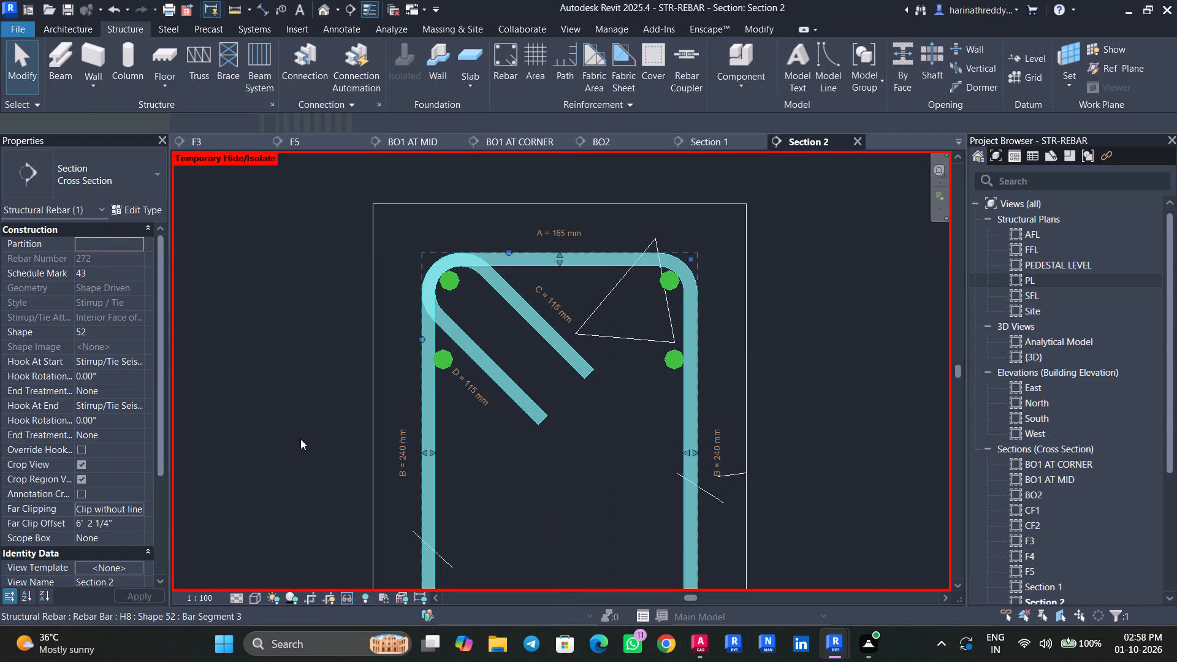
pyautogui.press('s')
pyautogui.press('a')
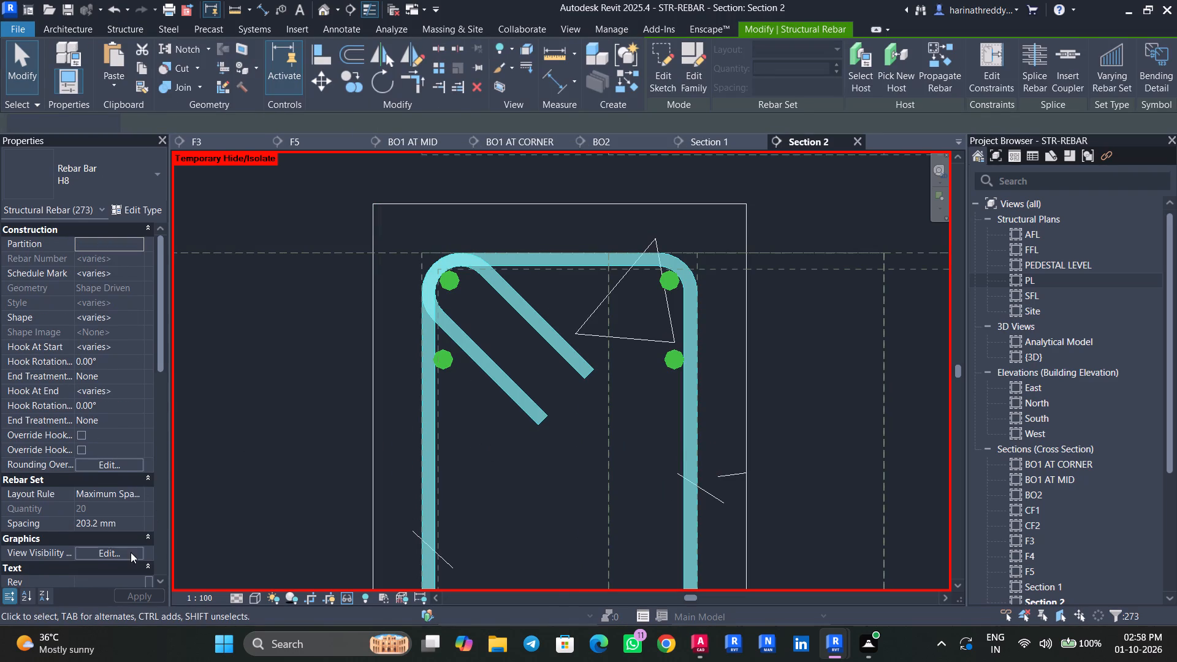
pyautogui.click(130, 535)
pyautogui.click(709, 286)
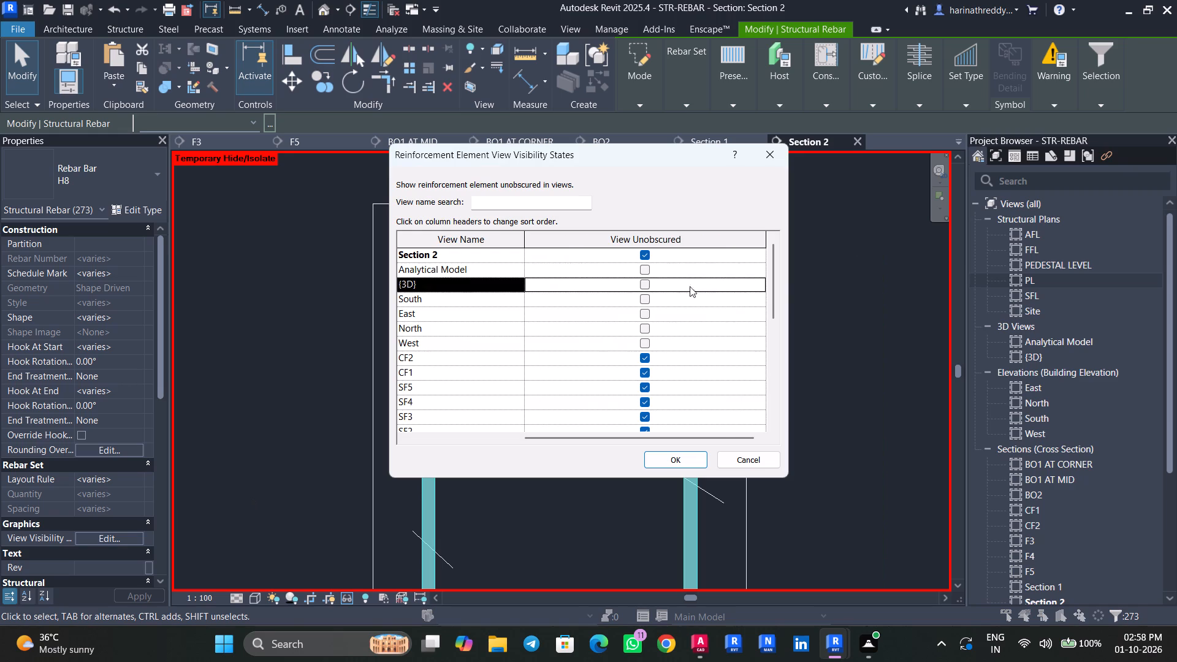
pyautogui.click(642, 285)
pyautogui.click(678, 457)
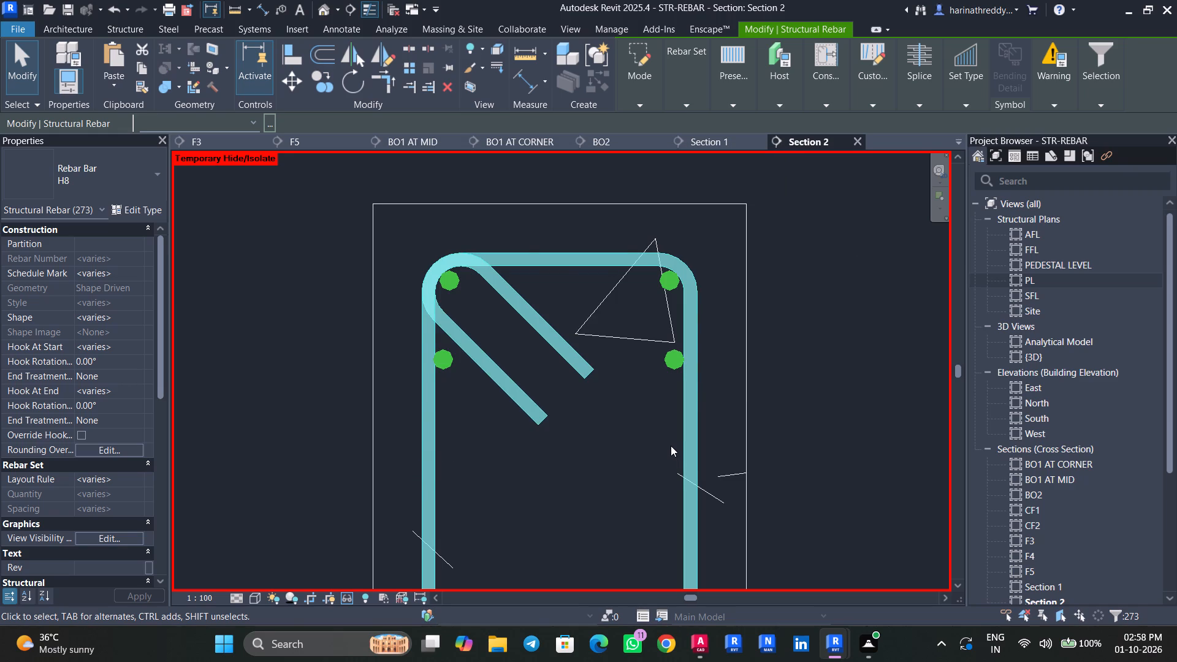
pyautogui.press('Escape')
pyautogui.press('Escape')
pyautogui.press('Escape')
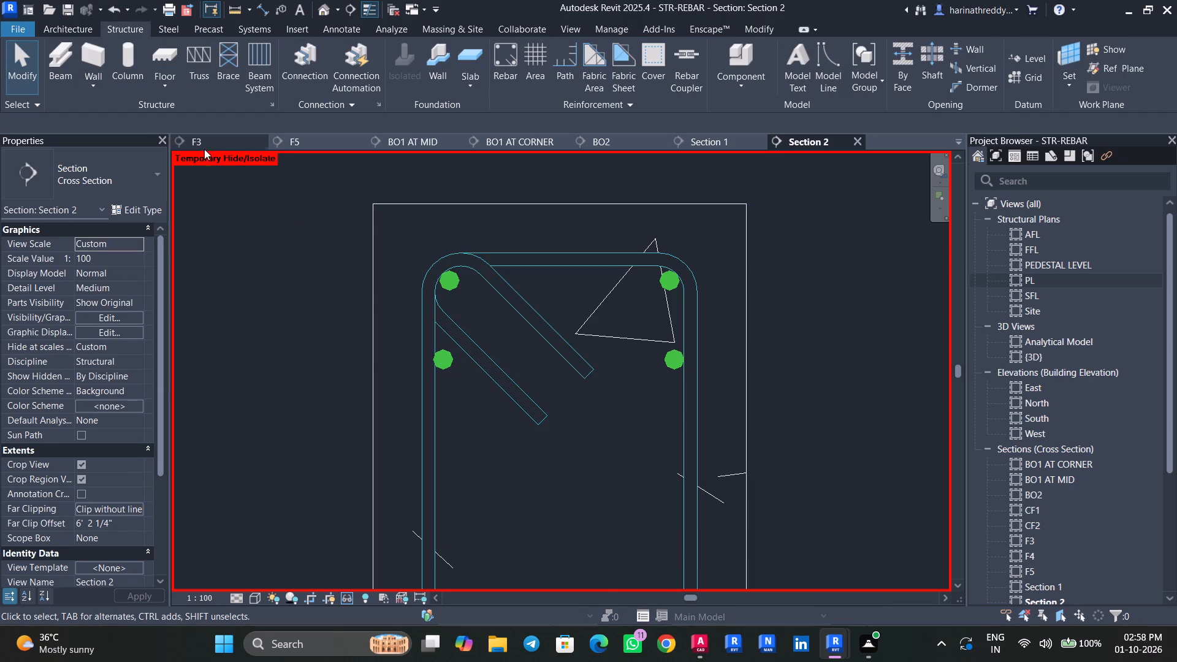
# Open the 3D view and examine the new B03 reinforcement and the types of the neighbouring plinth beams.
pyautogui.click(322, 15)
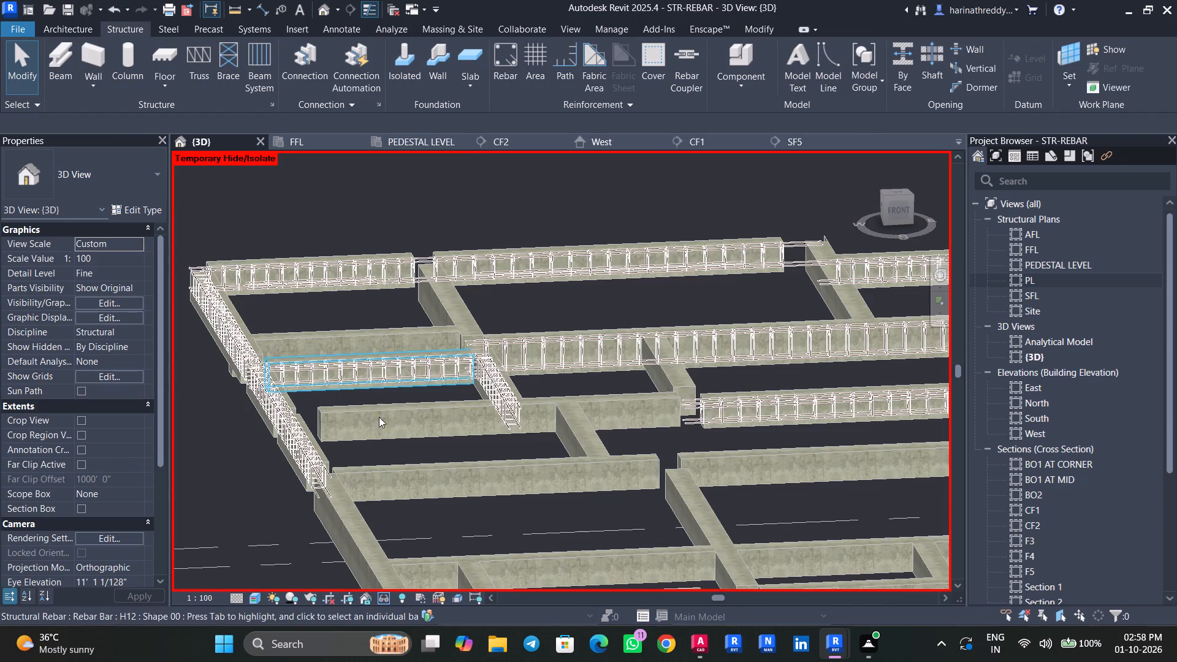
pyautogui.scroll(-5, 459, 458)
pyautogui.scroll(1, 459, 458)
pyautogui.scroll(-4, 459, 458)
pyautogui.keyDown('shift'); pyautogui.moveTo(752, 450); pyautogui.dragTo(763, 571, button='middle'); pyautogui.keyUp('shift')
pyautogui.scroll(12, 445, 432)
pyautogui.scroll(-1, 432, 427)
pyautogui.scroll(3, 432, 427)
pyautogui.click(436, 370)
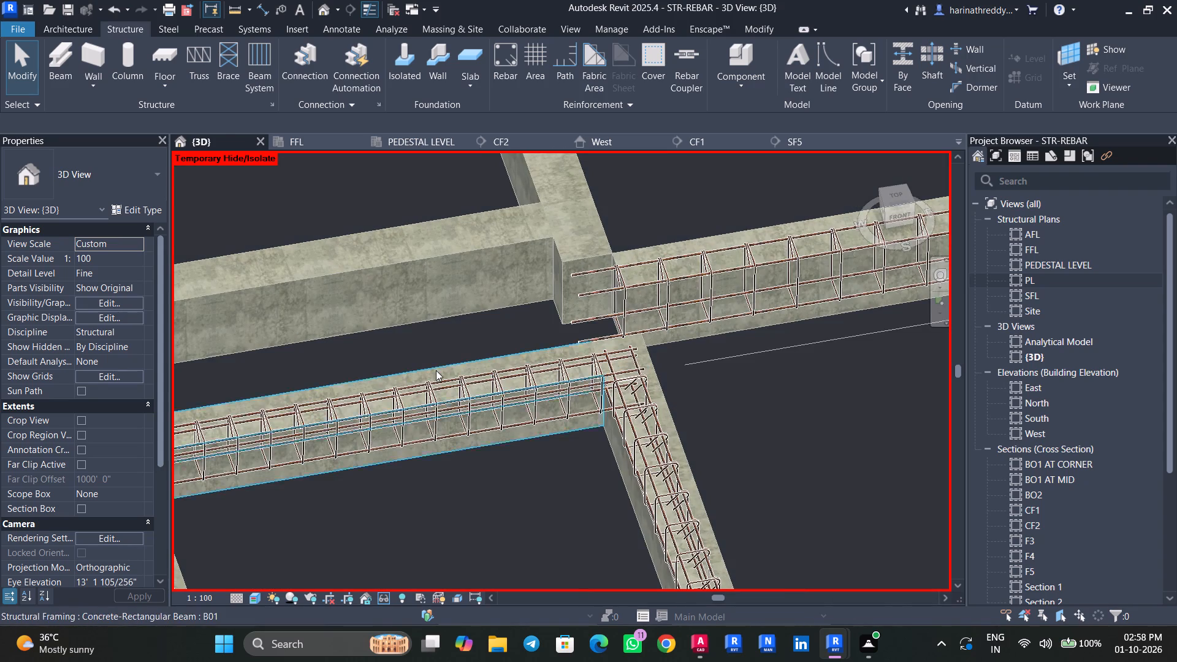
pyautogui.scroll(-9, 436, 370)
pyautogui.moveTo(450, 441); pyautogui.dragTo(440, 405, button='middle')
pyautogui.press('Escape')
pyautogui.press('Escape')
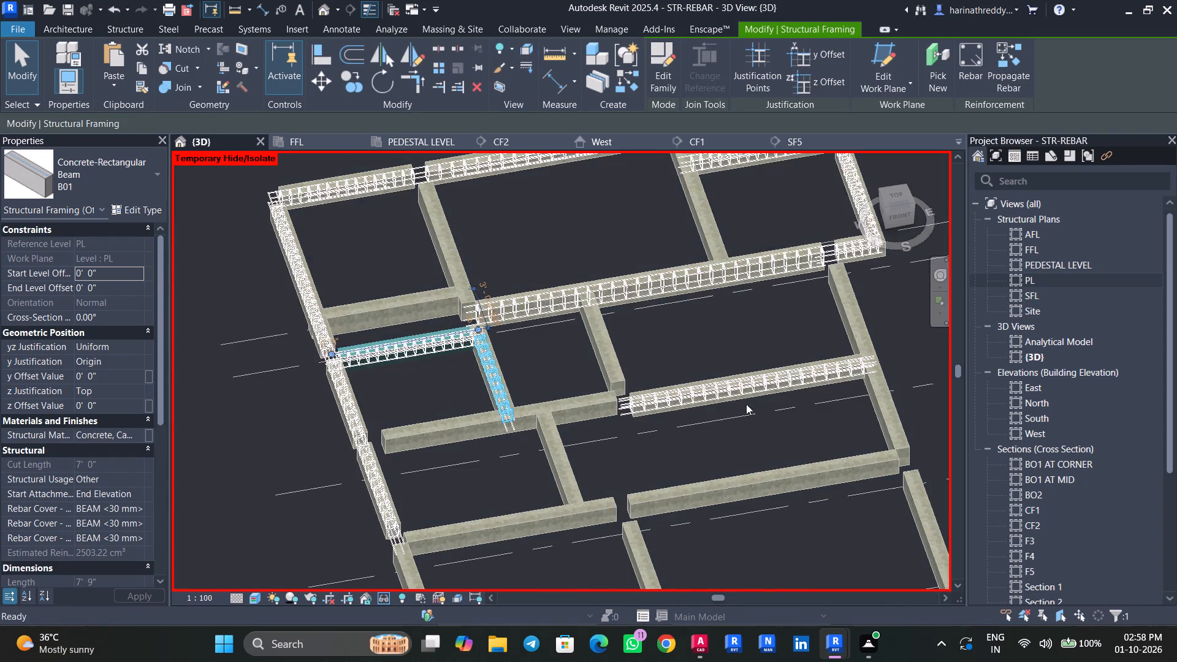
pyautogui.scroll(4, 756, 401)
pyautogui.moveTo(750, 401); pyautogui.dragTo(467, 462, button='middle')
pyautogui.scroll(6, 571, 387)
pyautogui.click(586, 395)
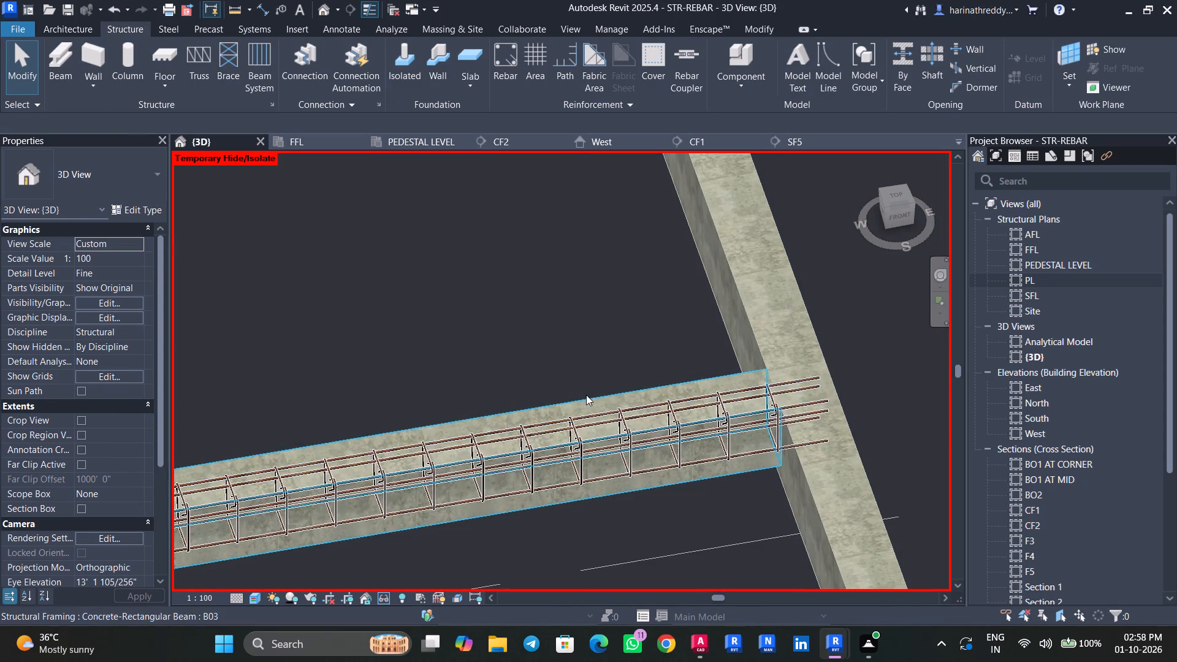
pyautogui.scroll(-7, 586, 395)
pyautogui.moveTo(473, 484); pyautogui.dragTo(603, 448, button='middle')
pyautogui.press('Escape')
pyautogui.press('Escape')
pyautogui.click(394, 425)
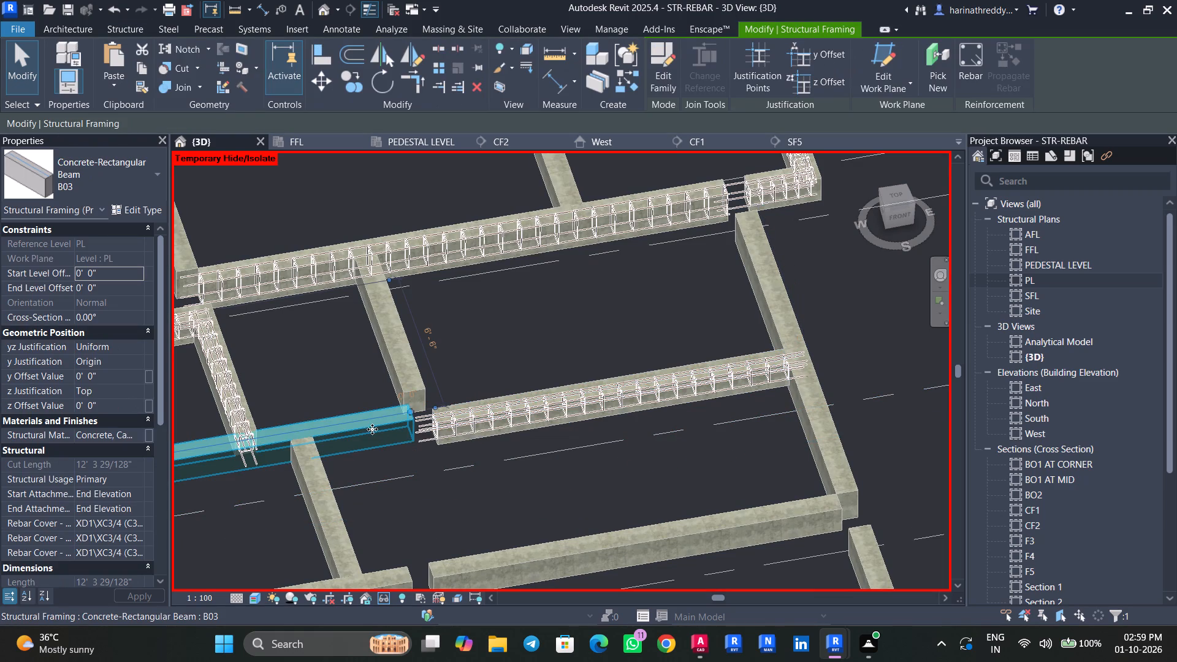
pyautogui.moveTo(379, 428); pyautogui.dragTo(572, 382, button='middle')
pyautogui.moveTo(609, 437); pyautogui.dragTo(547, 451, button='middle')
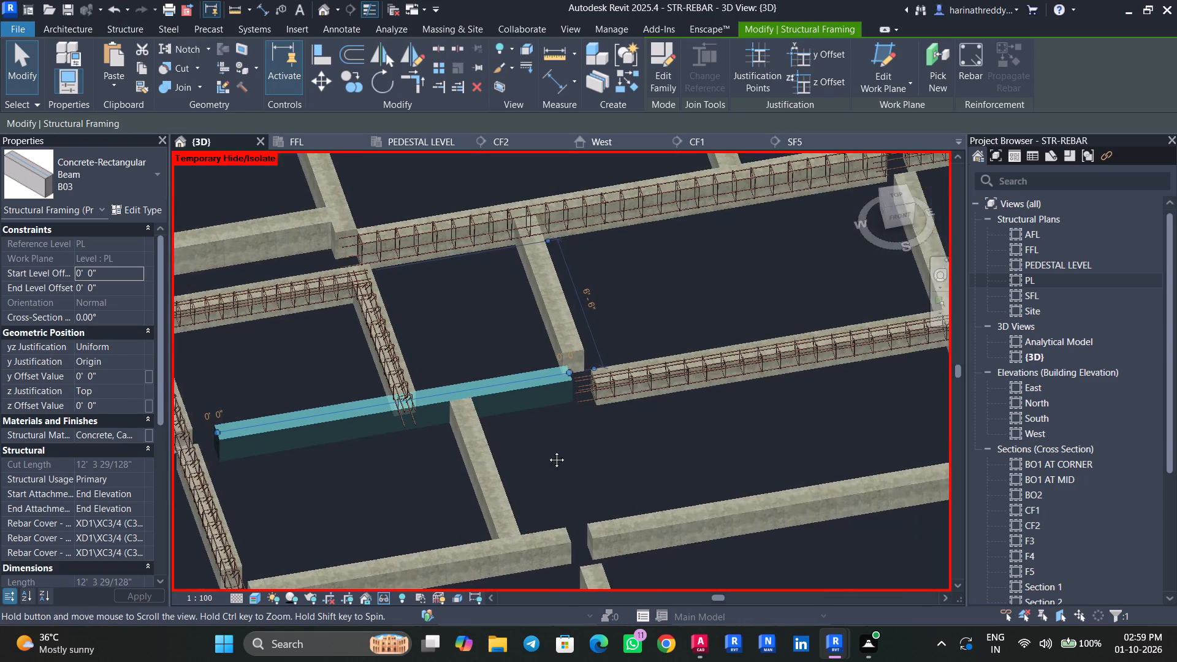
pyautogui.moveTo(547, 451); pyautogui.dragTo(514, 452, button='middle')
pyautogui.press('Escape')
pyautogui.press('Escape')
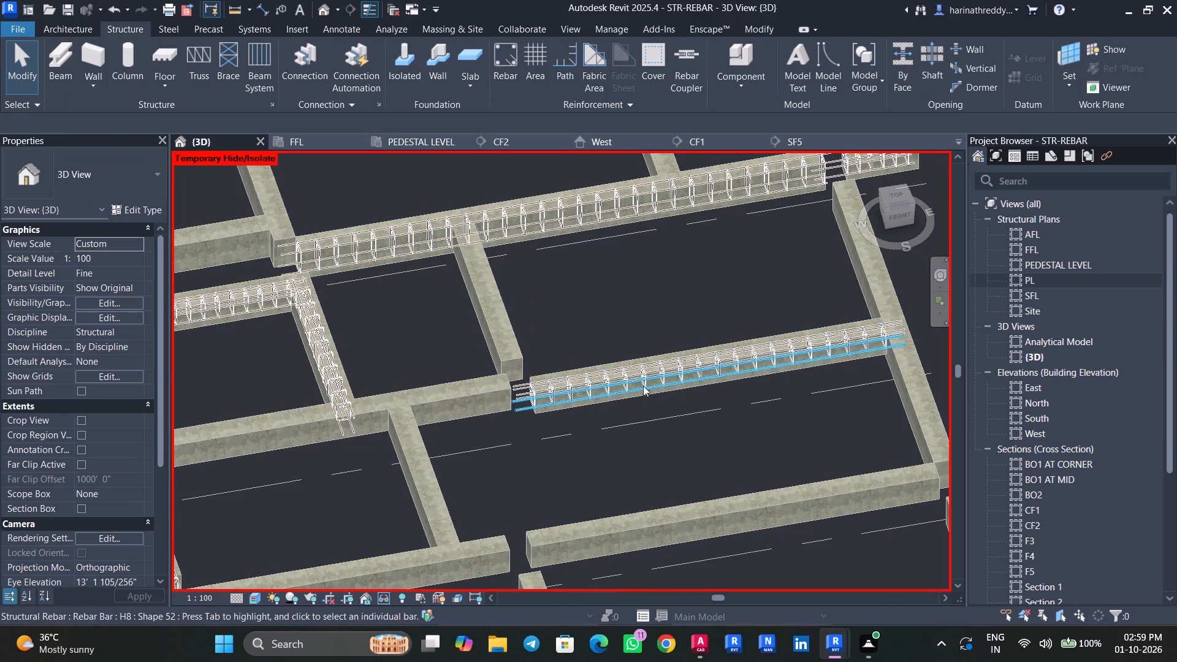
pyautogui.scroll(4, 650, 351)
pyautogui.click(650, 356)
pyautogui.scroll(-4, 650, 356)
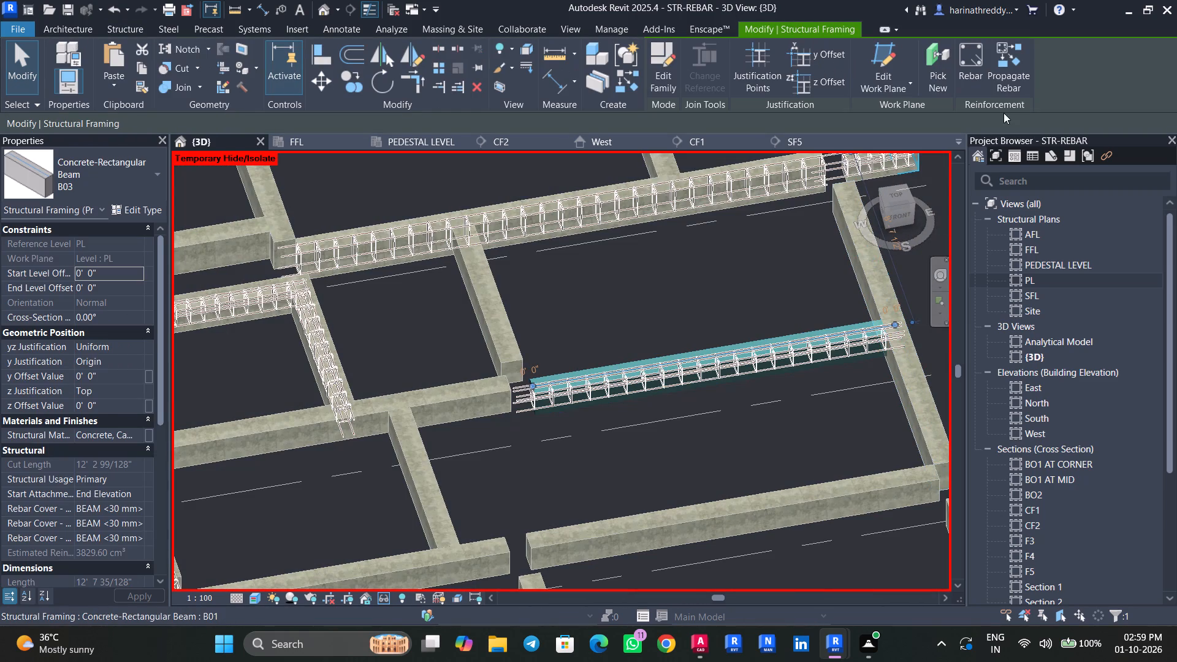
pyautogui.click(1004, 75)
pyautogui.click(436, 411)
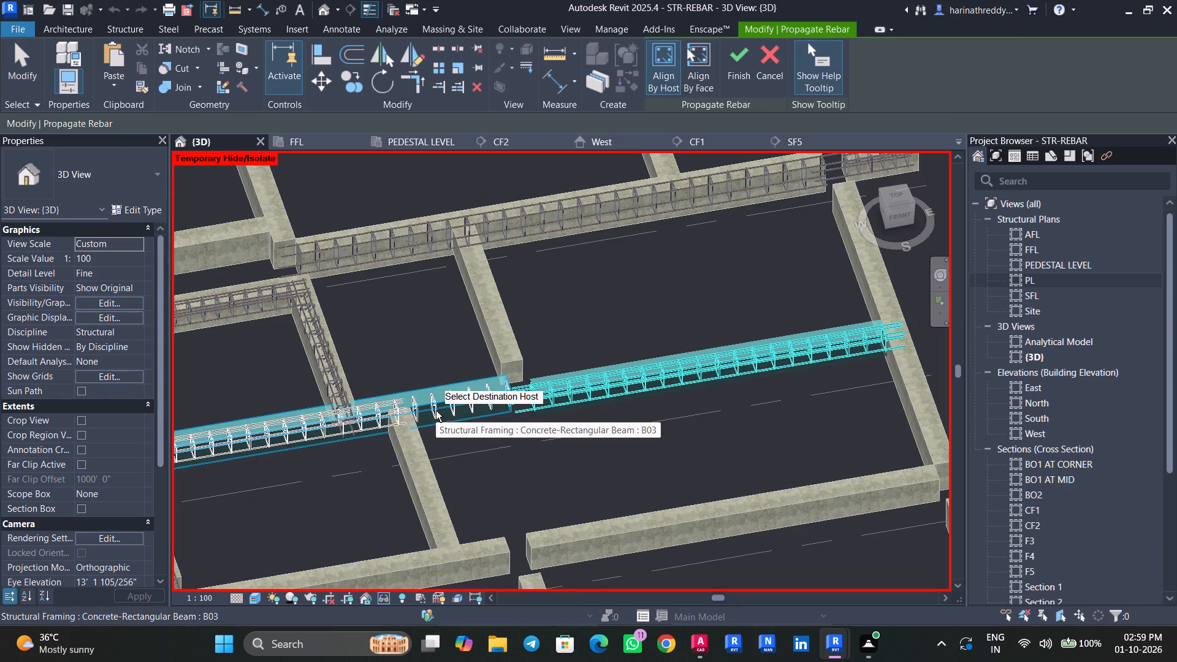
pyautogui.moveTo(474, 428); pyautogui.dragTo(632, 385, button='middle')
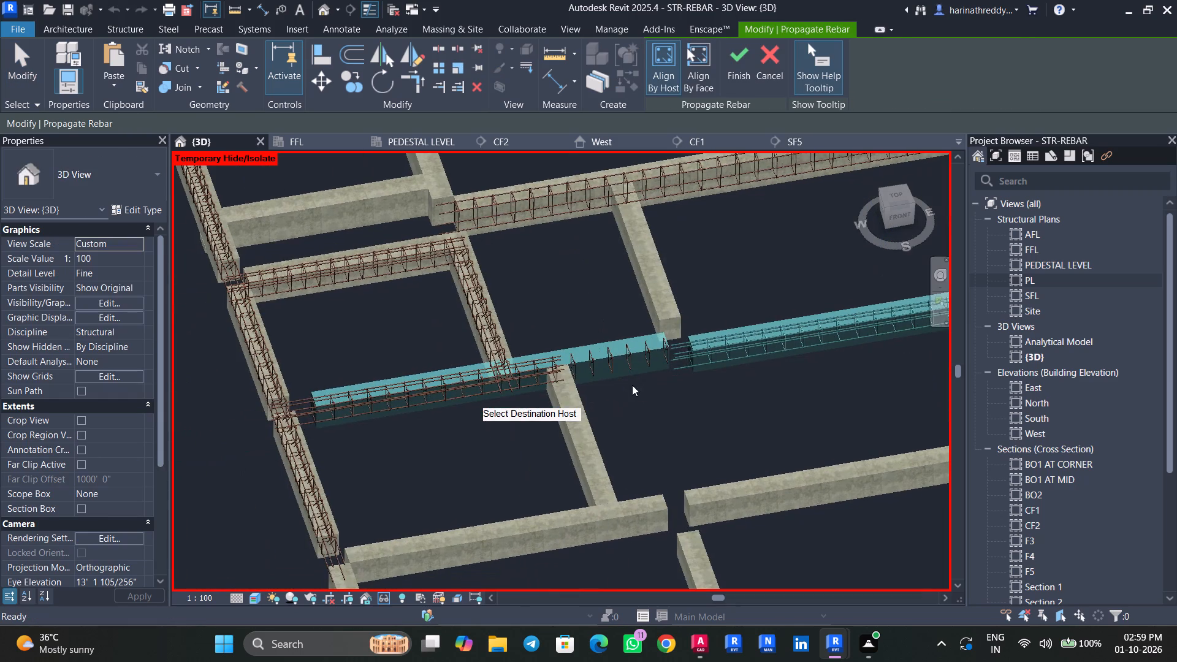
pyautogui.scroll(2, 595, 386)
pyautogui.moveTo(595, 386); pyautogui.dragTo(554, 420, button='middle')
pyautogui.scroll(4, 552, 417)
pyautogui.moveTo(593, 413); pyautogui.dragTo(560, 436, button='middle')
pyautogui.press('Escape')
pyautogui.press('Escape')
# Propagate the reinforcement of the reinforced B03 beam to the adjacent in-line B03 beam, aligned by host.
pyautogui.scroll(2, 635, 359)
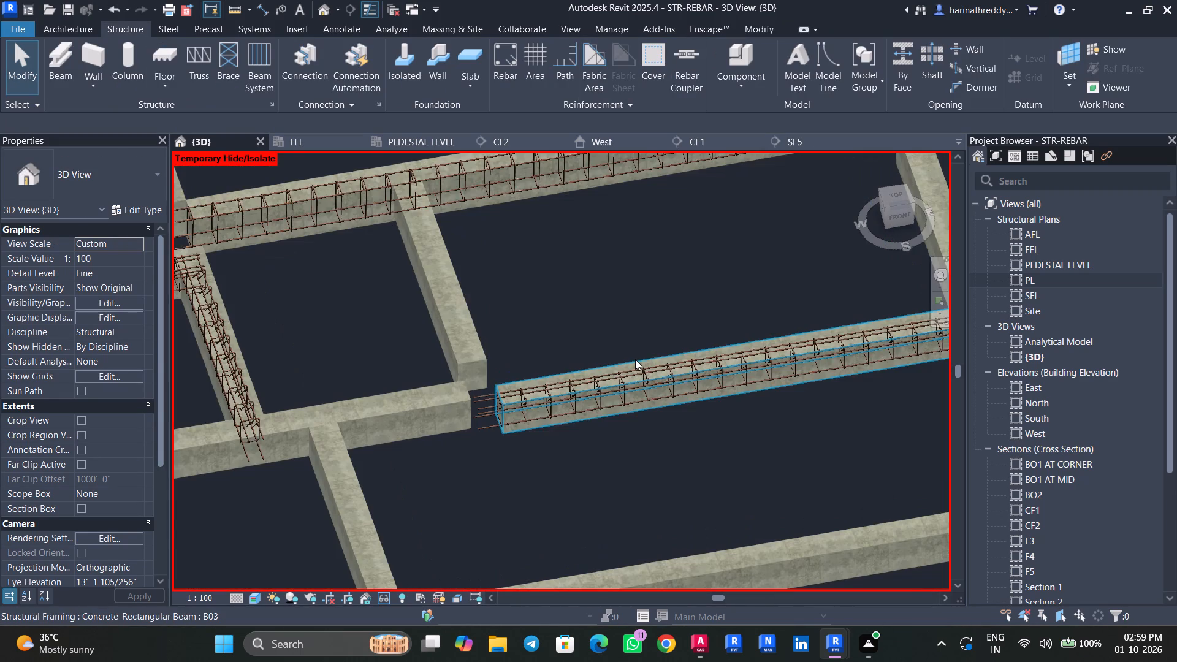
pyautogui.click(635, 359)
pyautogui.click(1000, 67)
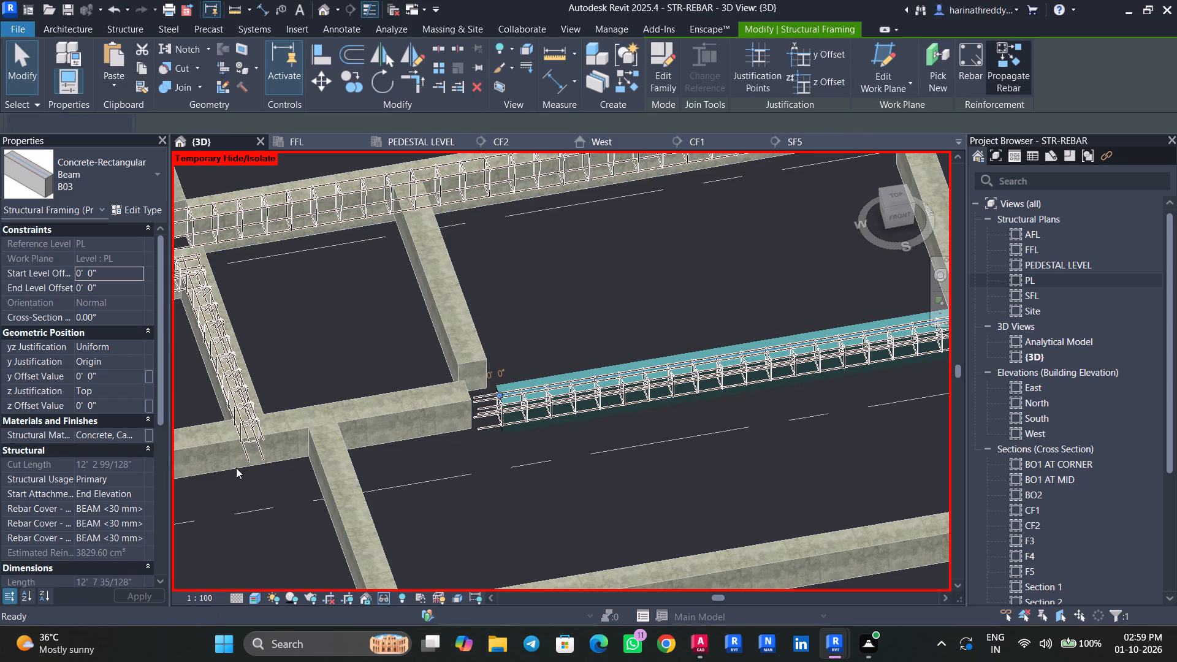
pyautogui.click(401, 414)
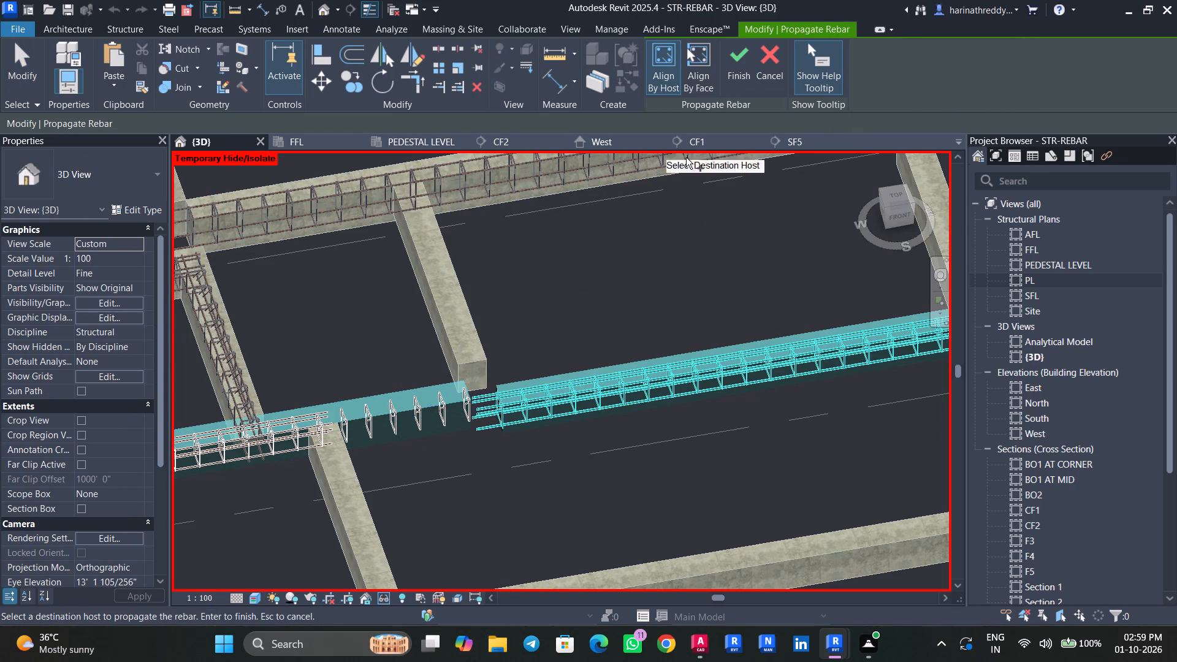
pyautogui.click(734, 62)
# Extend the propagated B03 beam's top, second-layer and bottom H12 bar sets just past the concrete end facing the source B03 beam.
pyautogui.scroll(5, 273, 432)
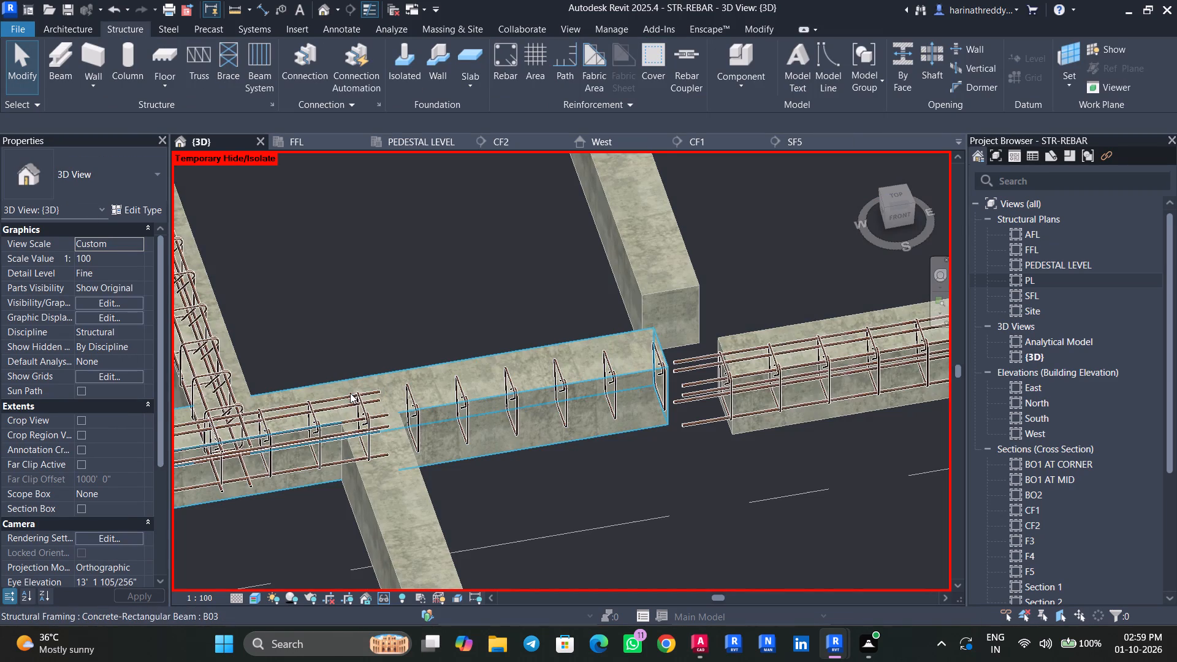
pyautogui.click(345, 395)
pyautogui.moveTo(384, 386); pyautogui.dragTo(481, 375)
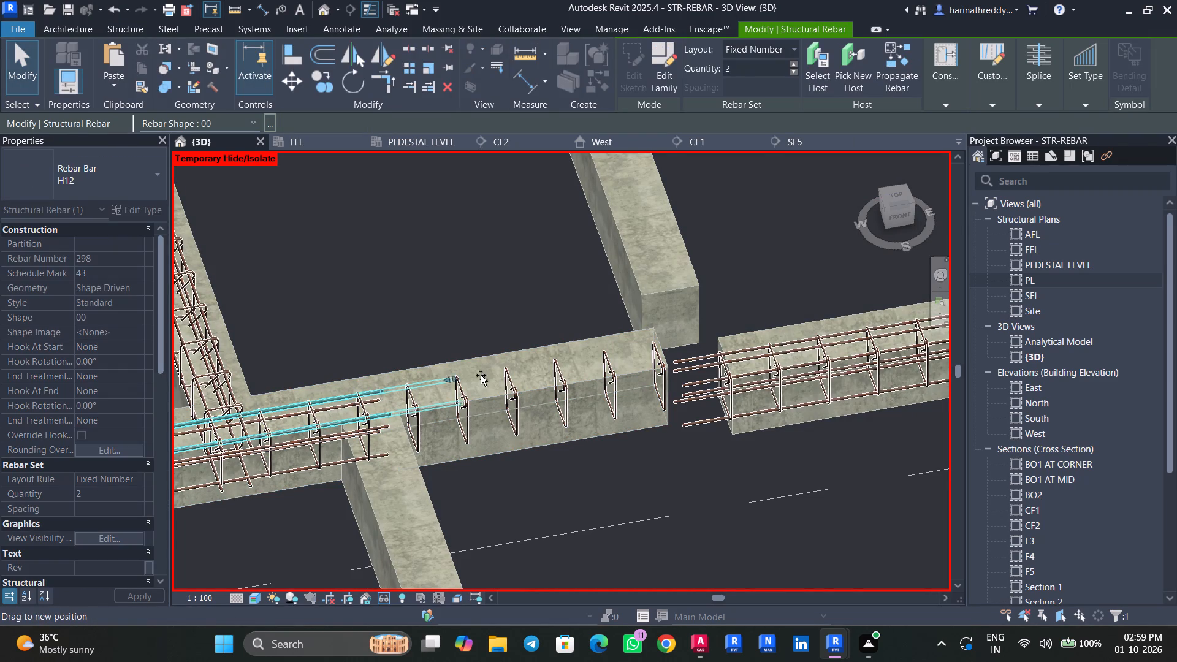
pyautogui.moveTo(481, 375); pyautogui.dragTo(679, 339)
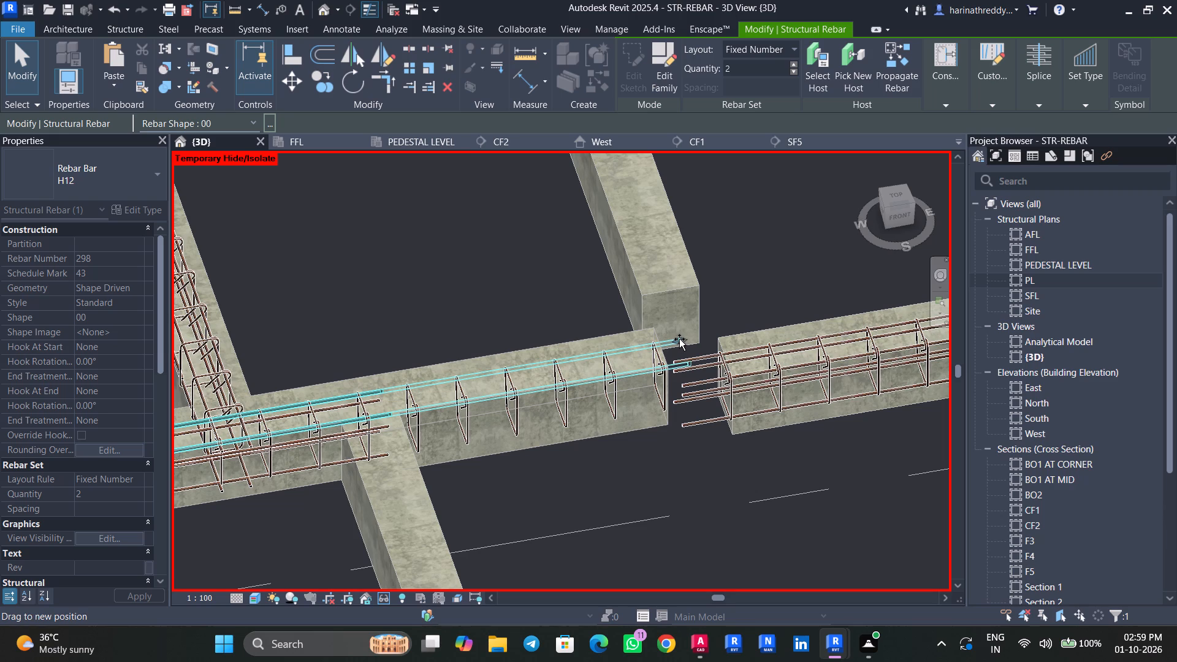
pyautogui.press('Escape')
pyautogui.press('Escape')
pyautogui.click(378, 427)
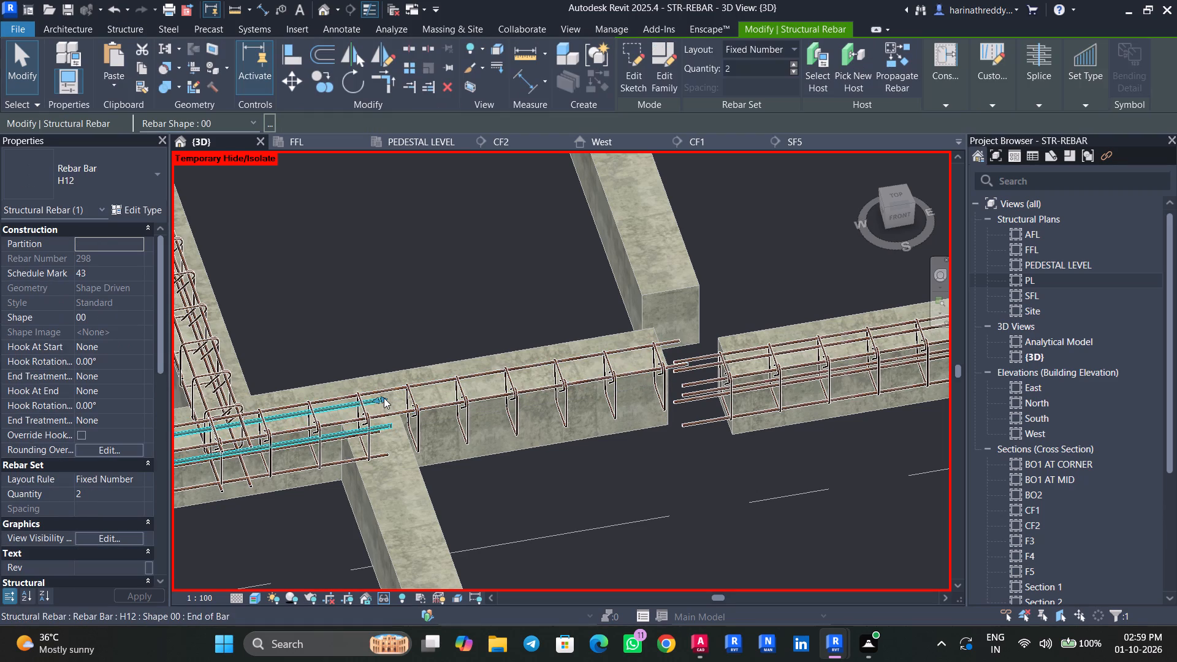
pyautogui.moveTo(384, 398); pyautogui.dragTo(685, 357)
pyautogui.press('Escape')
pyautogui.press('Escape')
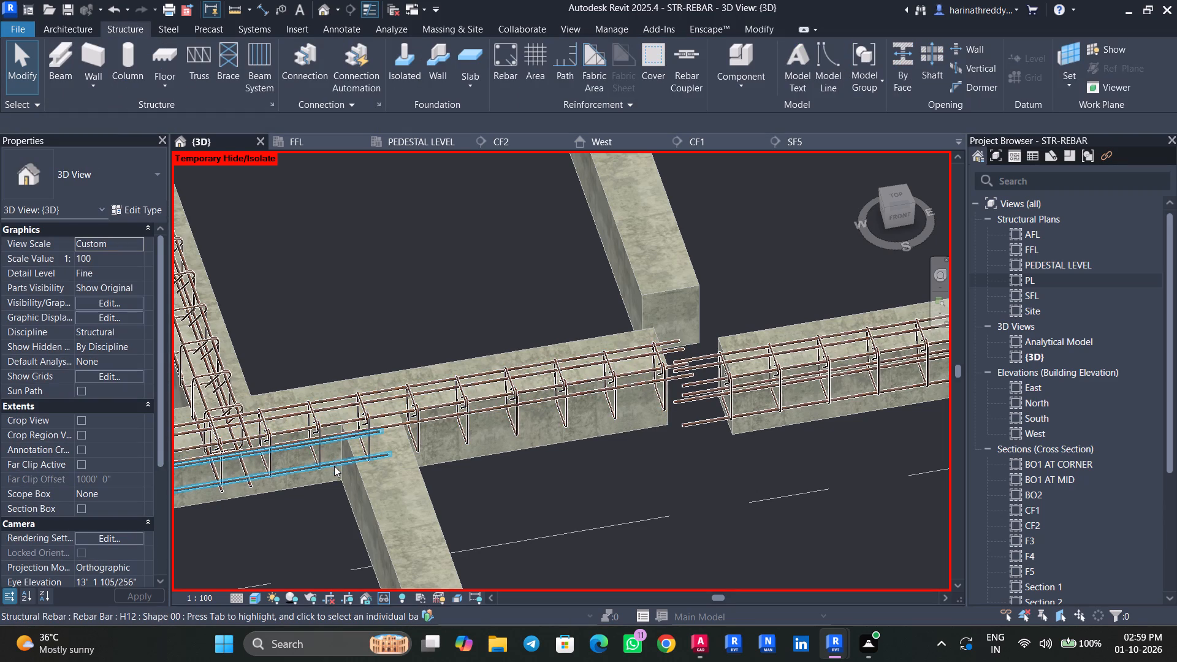
pyautogui.click(345, 462)
pyautogui.moveTo(392, 453); pyautogui.dragTo(474, 432)
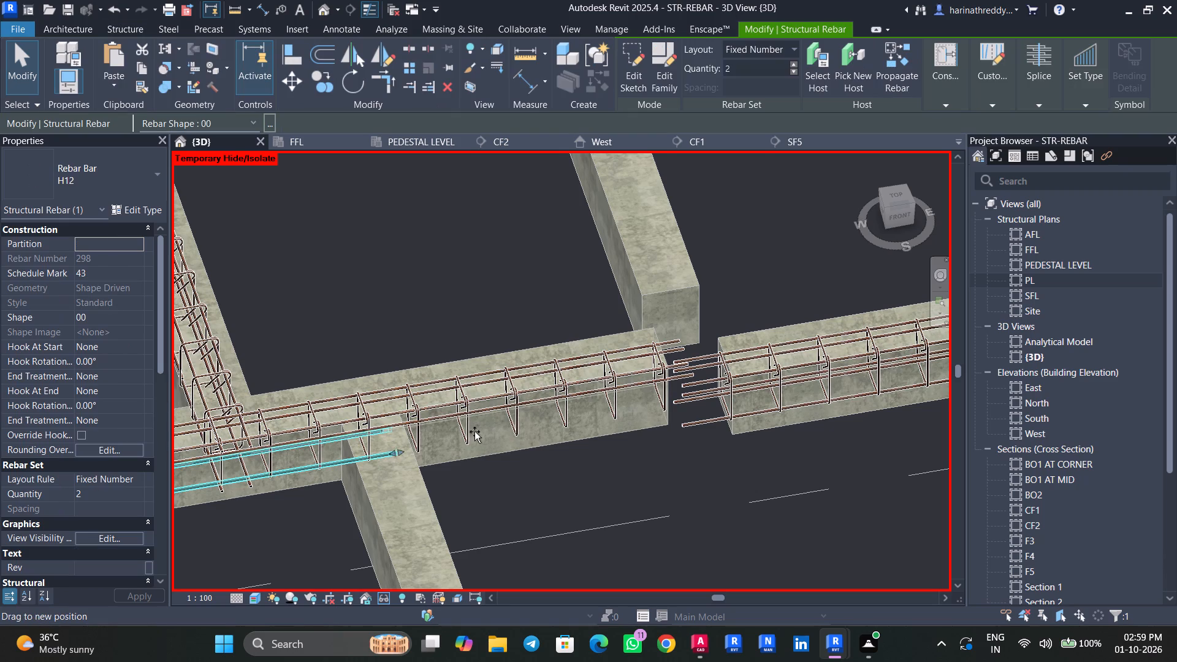
pyautogui.moveTo(474, 432); pyautogui.dragTo(691, 394)
pyautogui.press('Escape')
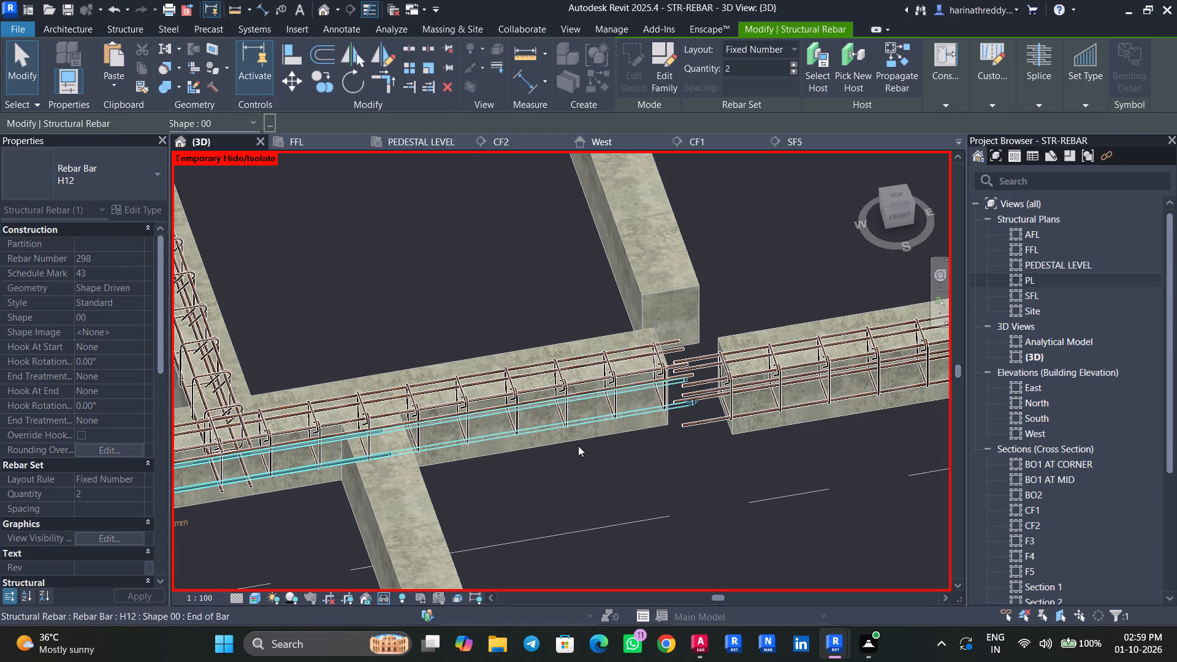
pyautogui.press('Escape')
# Examine the H12 bar ends at both ends of the propagated B03 beam and their overlap with the source beam's bars.
pyautogui.moveTo(497, 504); pyautogui.dragTo(850, 400, button='middle')
pyautogui.moveTo(515, 425); pyautogui.dragTo(851, 394, button='middle')
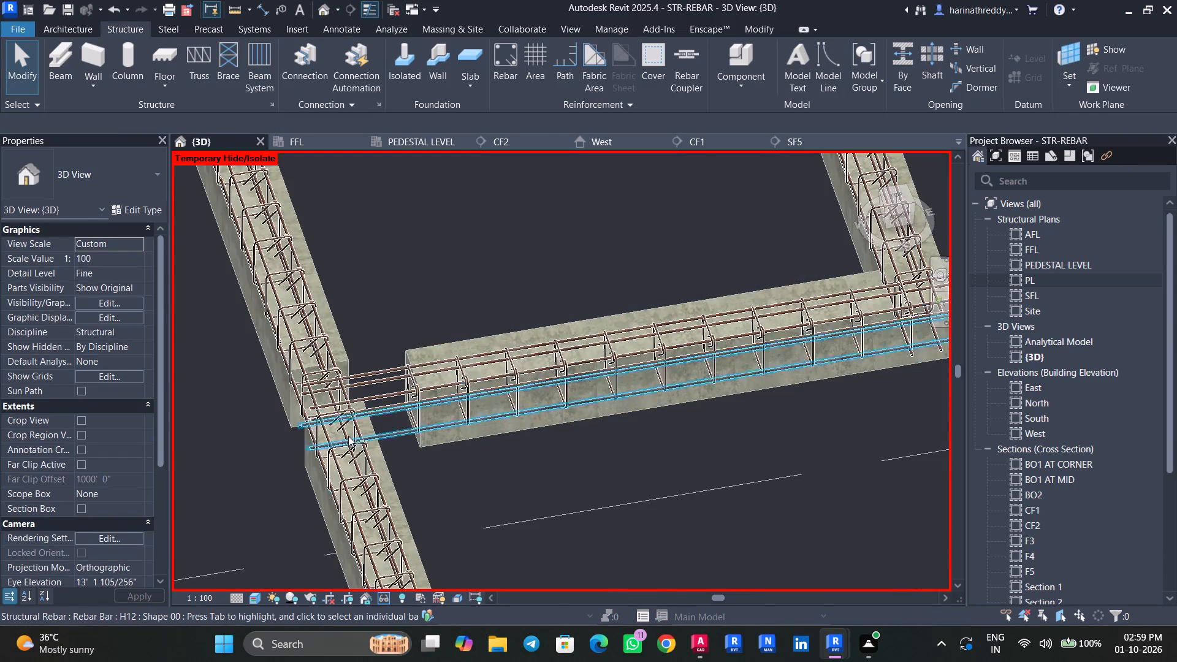
pyautogui.scroll(5, 348, 435)
pyautogui.scroll(-9, 554, 481)
pyautogui.moveTo(664, 480); pyautogui.dragTo(397, 417, button='middle')
pyautogui.keyDown('shift'); pyautogui.moveTo(758, 403); pyautogui.dragTo(742, 378, button='middle'); pyautogui.keyUp('shift')
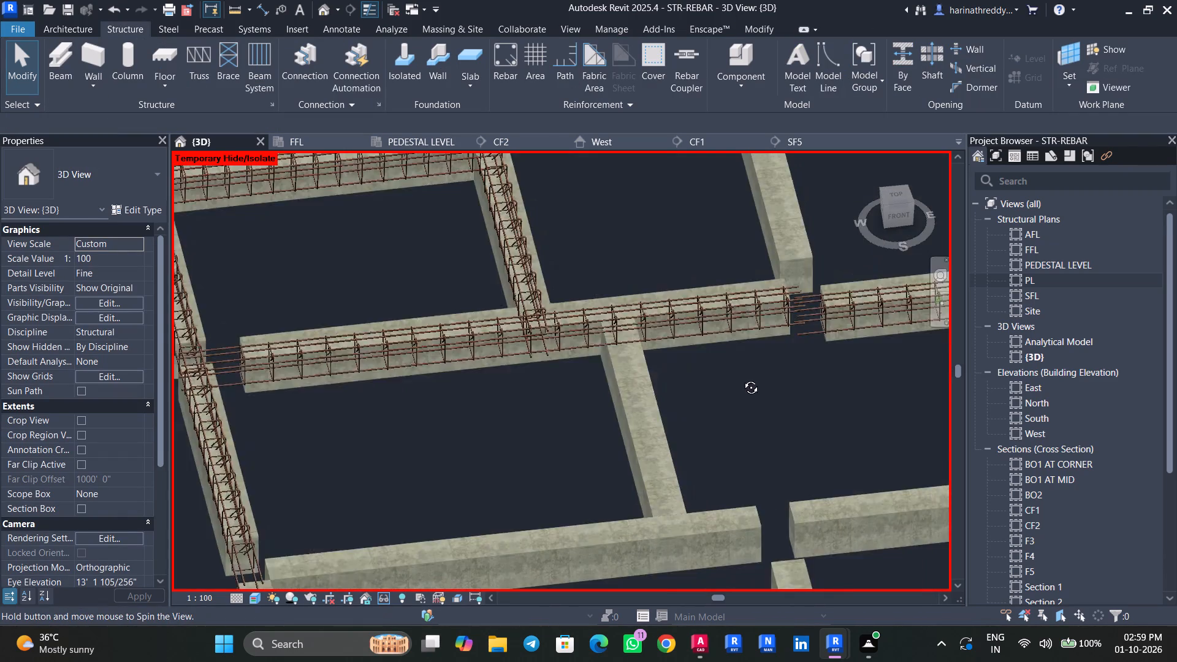
pyautogui.keyDown('shift'); pyautogui.moveTo(742, 378); pyautogui.dragTo(725, 341, button='middle'); pyautogui.keyUp('shift')
pyautogui.moveTo(715, 358); pyautogui.dragTo(640, 477, button='middle')
pyautogui.keyDown('shift'); pyautogui.moveTo(641, 484); pyautogui.dragTo(646, 428, button='middle'); pyautogui.keyUp('shift')
pyautogui.scroll(10, 699, 379)
pyautogui.moveTo(658, 424); pyautogui.dragTo(565, 517, button='middle')
pyautogui.keyDown('shift'); pyautogui.moveTo(567, 506); pyautogui.dragTo(574, 483, button='middle'); pyautogui.keyUp('shift')
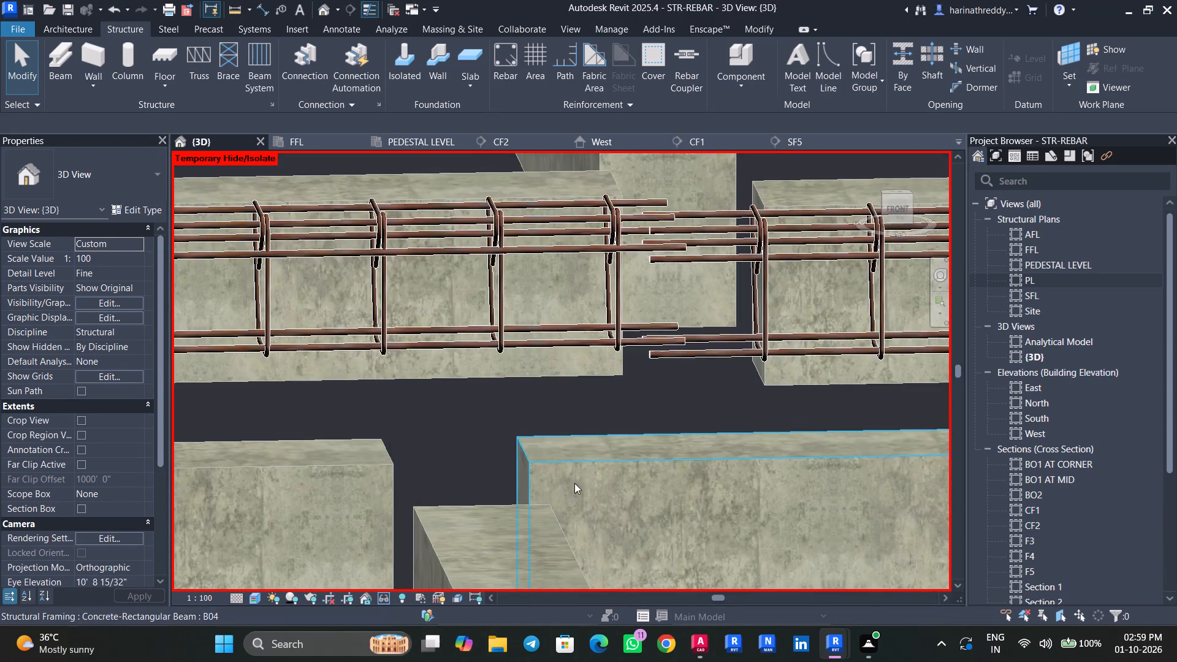
# Lengthen the same three H12 bar sets across the junction gap, ending near the source B03 beam's end face, for more overlap.
pyautogui.moveTo(655, 380); pyautogui.dragTo(509, 521, button='middle')
pyautogui.click(519, 346)
pyautogui.scroll(2, 519, 346)
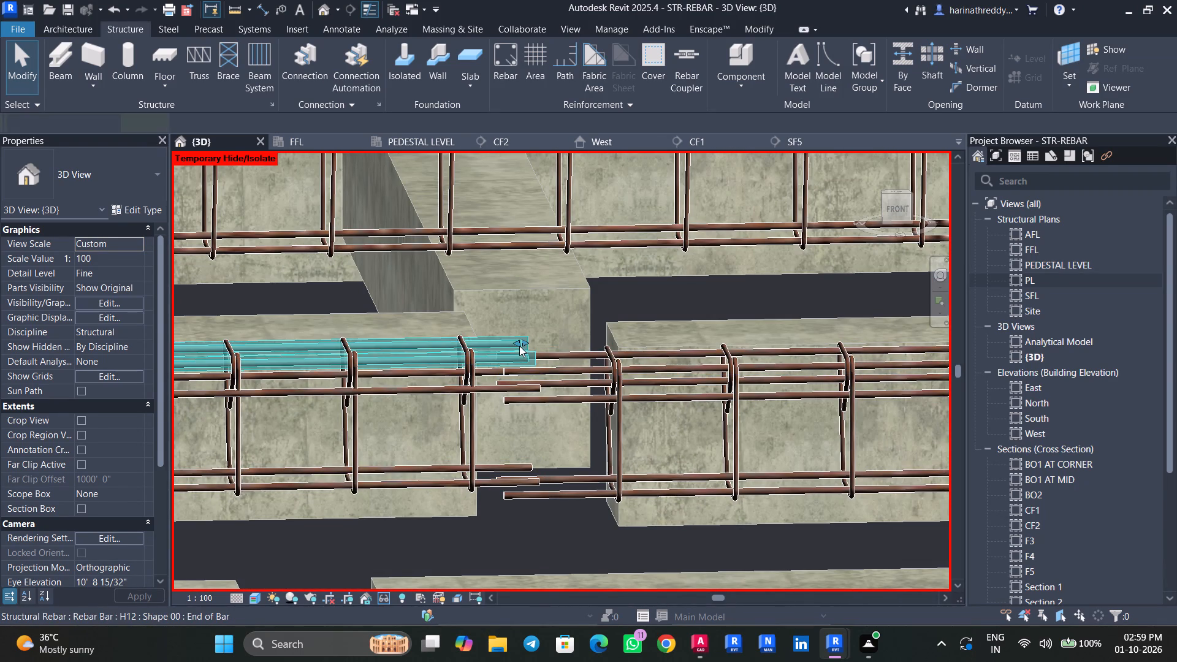
pyautogui.scroll(1, 519, 346)
pyautogui.moveTo(525, 341); pyautogui.dragTo(638, 348)
pyautogui.press('Escape')
pyautogui.press('Escape')
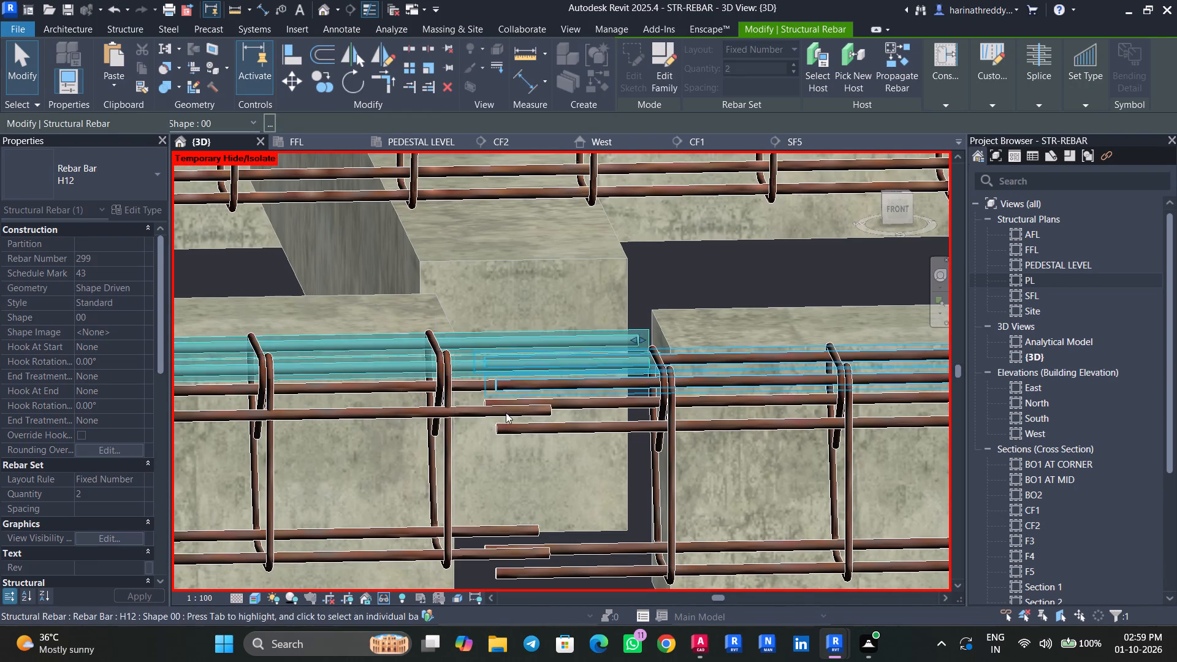
pyautogui.click(513, 409)
pyautogui.moveTo(543, 382); pyautogui.dragTo(608, 386)
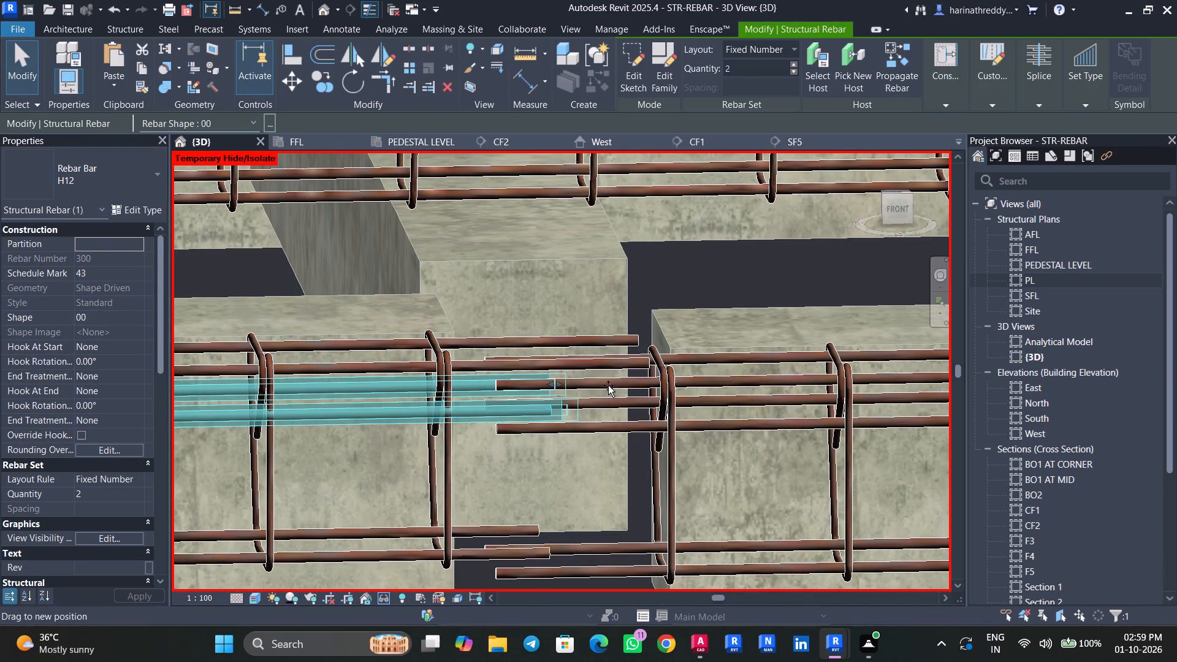
pyautogui.moveTo(608, 386); pyautogui.dragTo(634, 386)
pyautogui.press('Escape')
pyautogui.press('Escape')
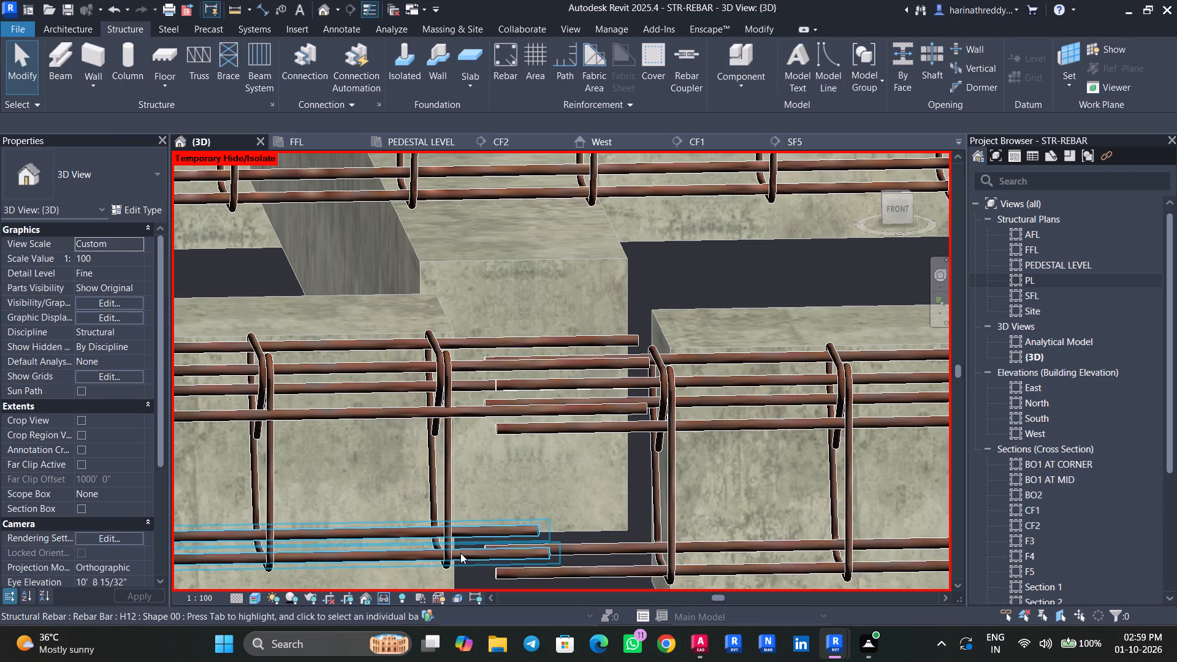
pyautogui.click(460, 553)
pyautogui.moveTo(555, 554); pyautogui.dragTo(579, 553)
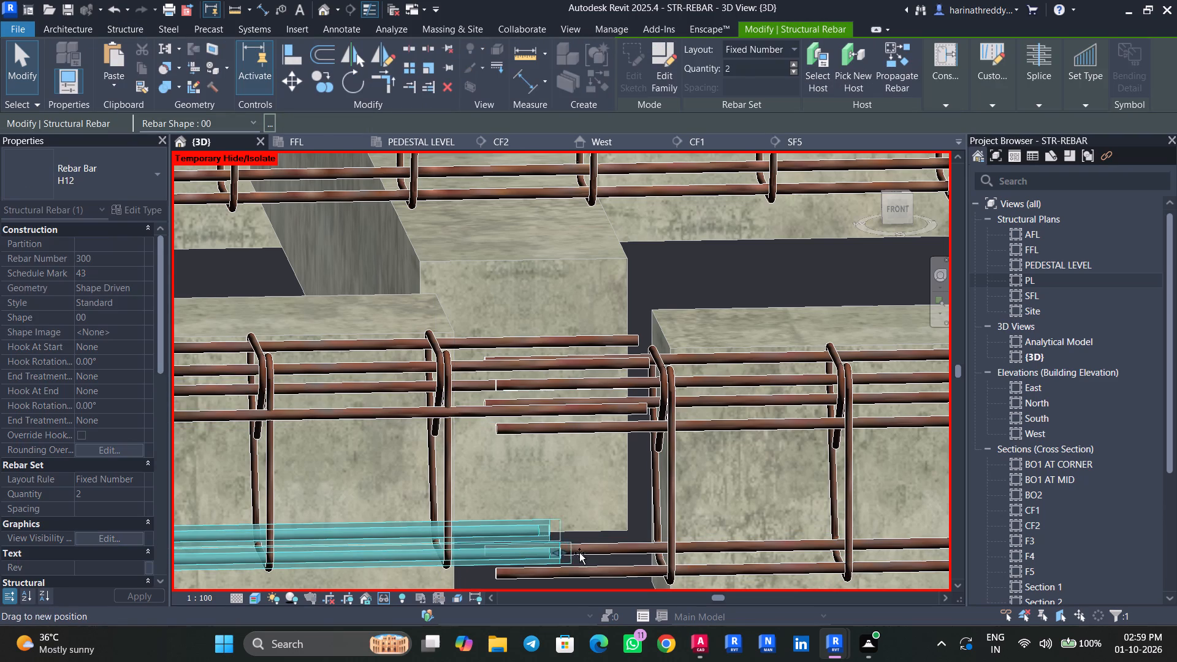
pyautogui.moveTo(579, 553); pyautogui.dragTo(638, 551)
pyautogui.press('Escape')
pyautogui.press('Escape')
# Bring the whole plinth beam layout into view and save the project.
pyautogui.scroll(-2, 545, 447)
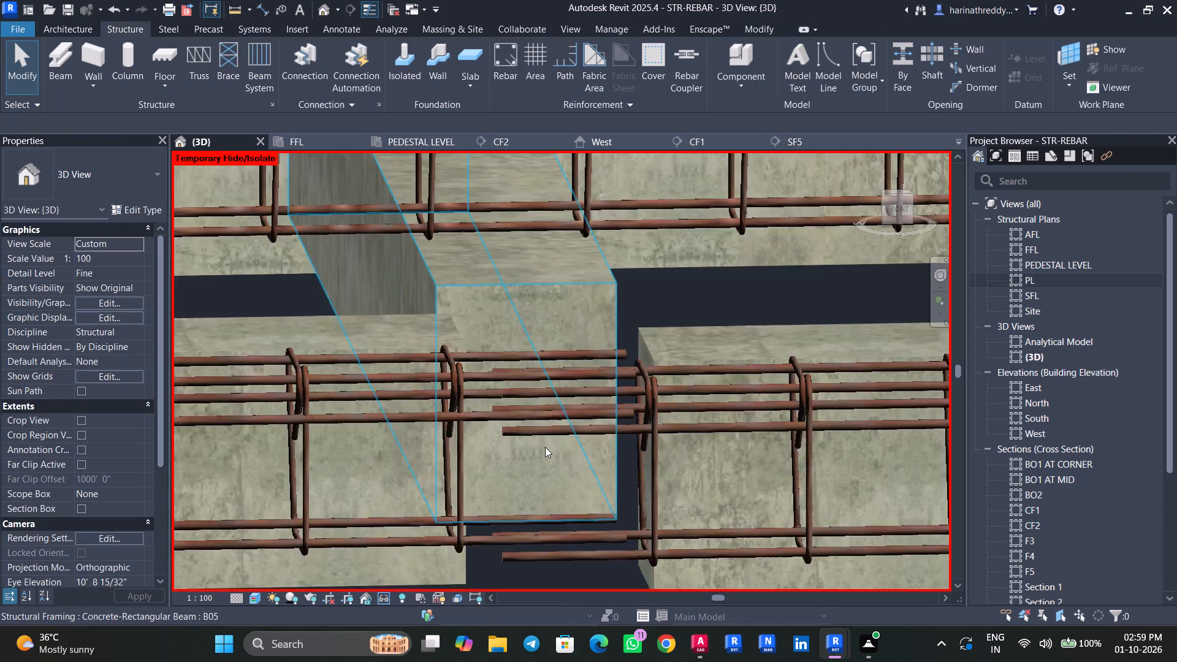
pyautogui.scroll(-11, 545, 447)
pyautogui.keyDown('shift'); pyautogui.moveTo(473, 479); pyautogui.dragTo(556, 555, button='middle'); pyautogui.keyUp('shift')
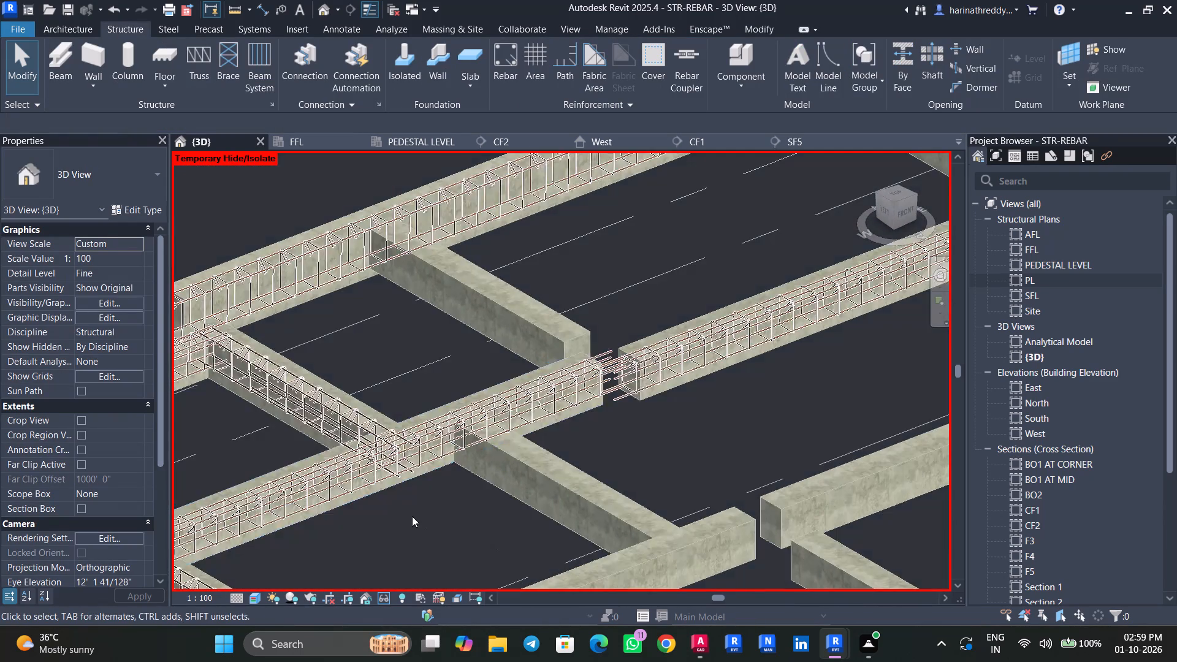
pyautogui.scroll(-7, 412, 515)
pyautogui.moveTo(411, 517); pyautogui.dragTo(525, 480, button='middle')
pyautogui.hotkey('ctrl', 's')
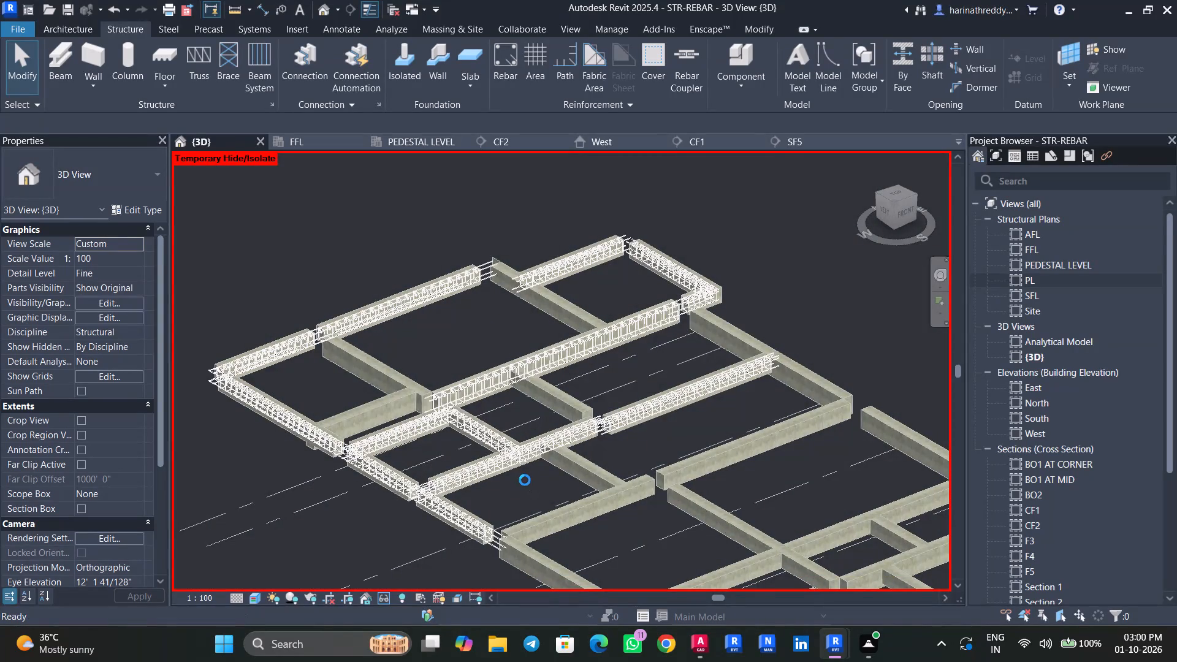
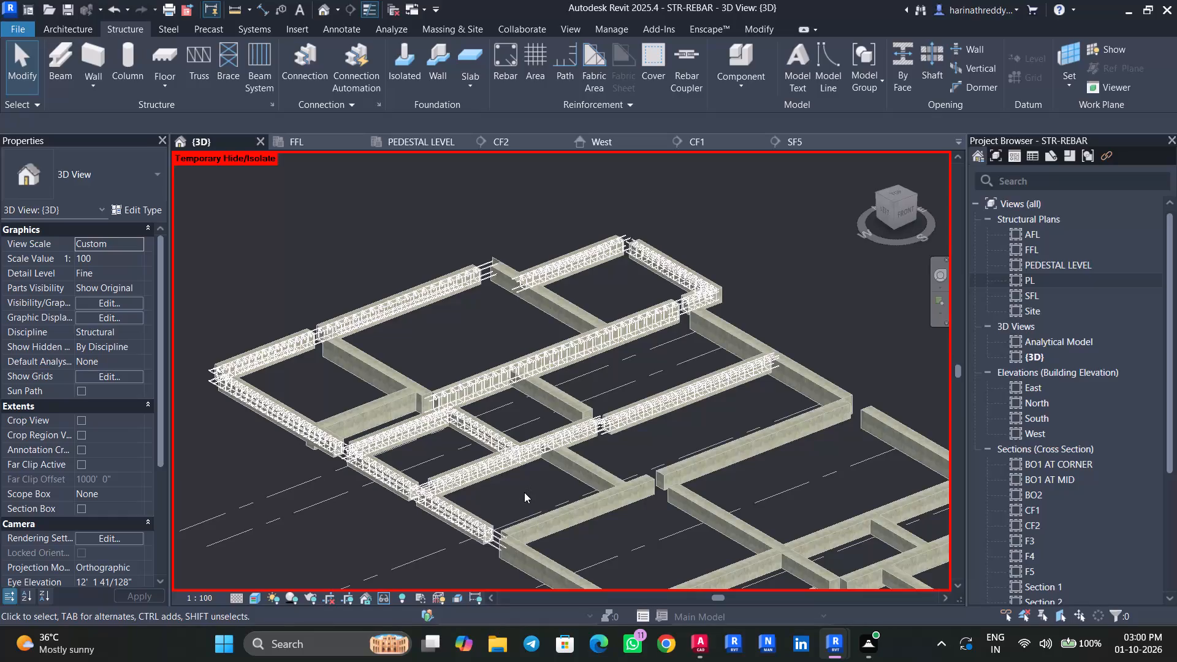
# Check the beam types of the unreinforced plinth beams lying between the reinforced ones, down to grid 5.
pyautogui.scroll(2, 305, 507)
pyautogui.scroll(-1, 308, 504)
pyautogui.scroll(2, 310, 503)
pyautogui.click(375, 363)
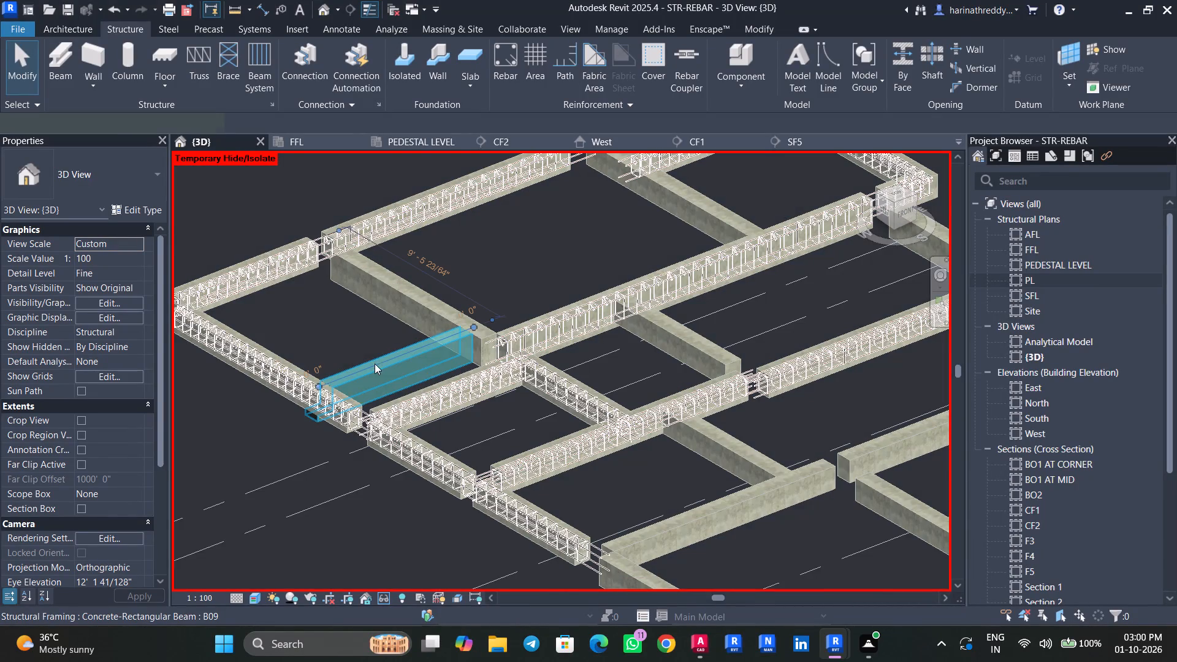
pyautogui.press('Escape')
pyautogui.click(393, 296)
pyautogui.moveTo(484, 239); pyautogui.dragTo(302, 363, button='middle')
pyautogui.scroll(1, 302, 363)
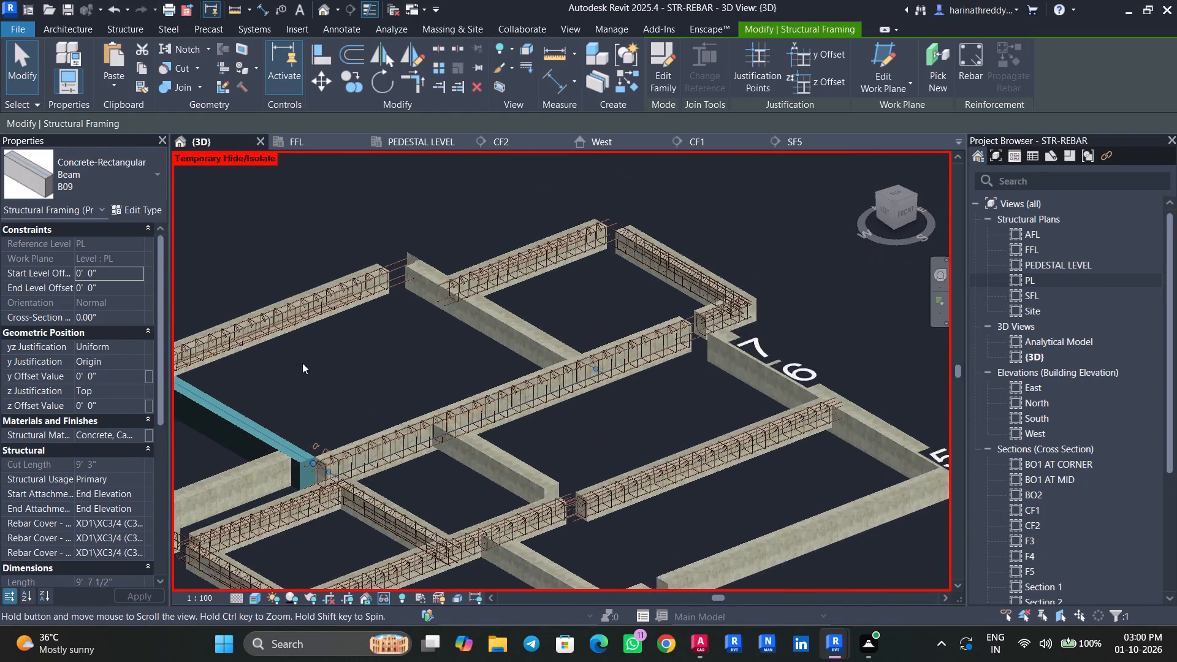
pyautogui.press('Escape')
pyautogui.click(547, 312)
pyautogui.moveTo(432, 351); pyautogui.dragTo(261, 292, button='middle')
pyautogui.press('Escape')
pyautogui.press('Escape')
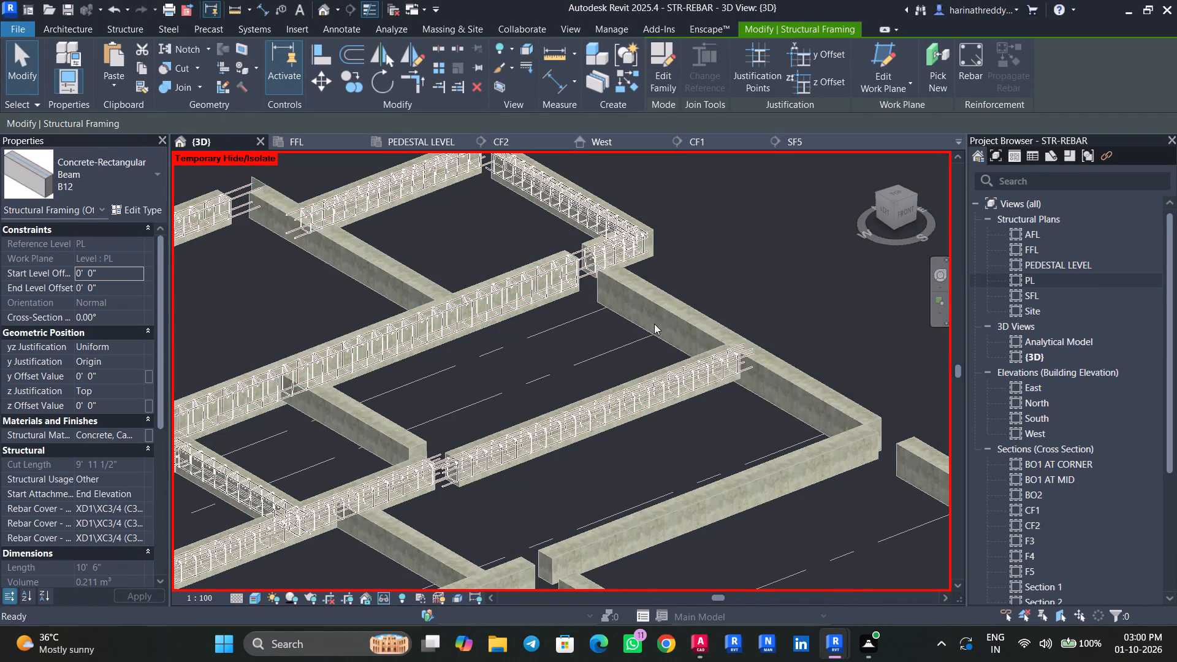
pyautogui.click(660, 314)
pyautogui.moveTo(563, 351); pyautogui.dragTo(529, 324, button='middle')
pyautogui.scroll(-3, 529, 324)
pyautogui.press('Escape')
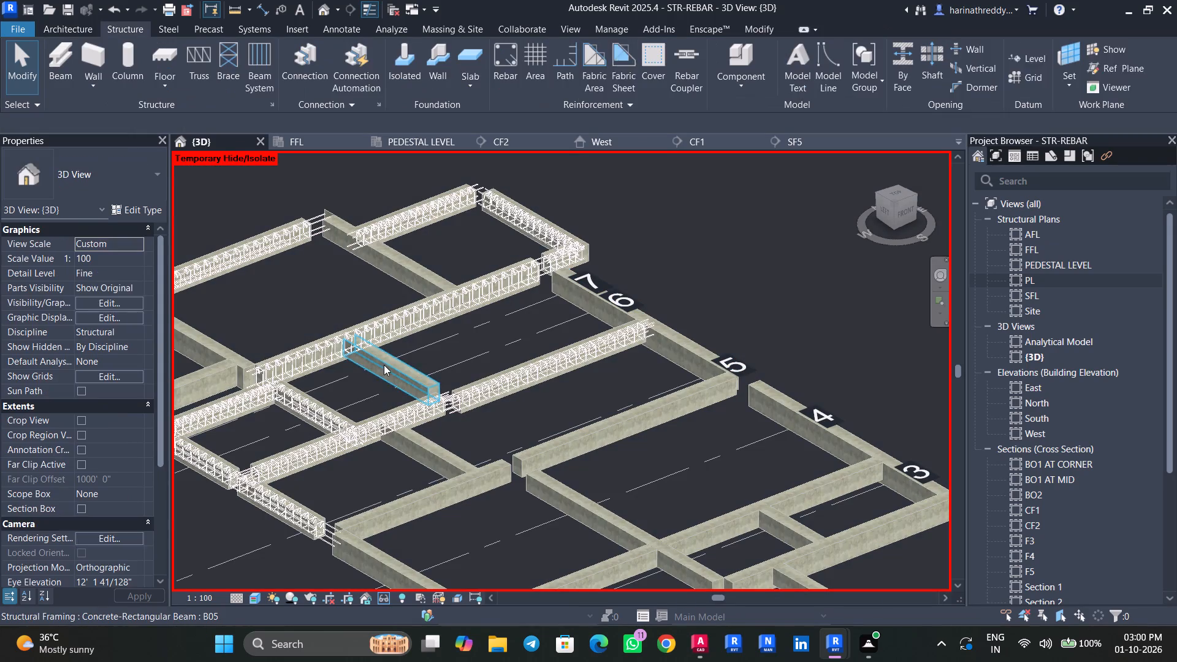
pyautogui.click(384, 365)
pyautogui.moveTo(433, 354); pyautogui.dragTo(502, 278, button='middle')
pyautogui.press('Escape')
# Check the types of the unreinforced plinth beams along grid 5 and those connecting to it on both sides.
pyautogui.click(486, 373)
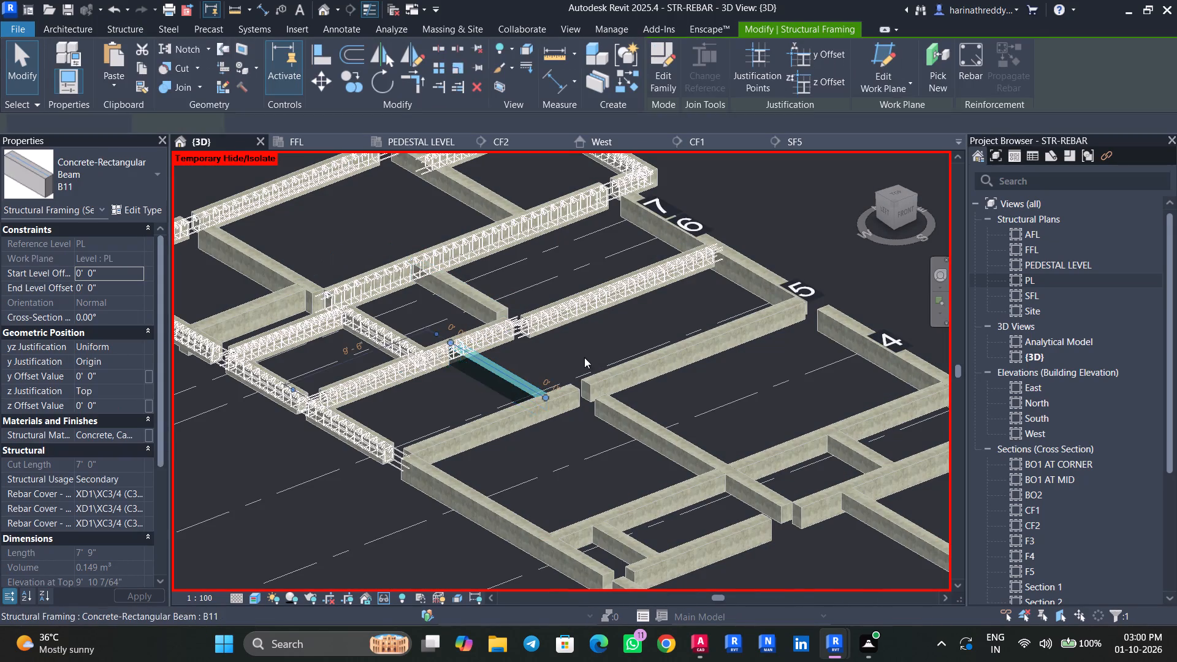
pyautogui.moveTo(584, 357); pyautogui.dragTo(577, 290, button='middle')
pyautogui.press('Escape')
pyautogui.click(512, 359)
pyautogui.moveTo(564, 363); pyautogui.dragTo(528, 402, button='middle')
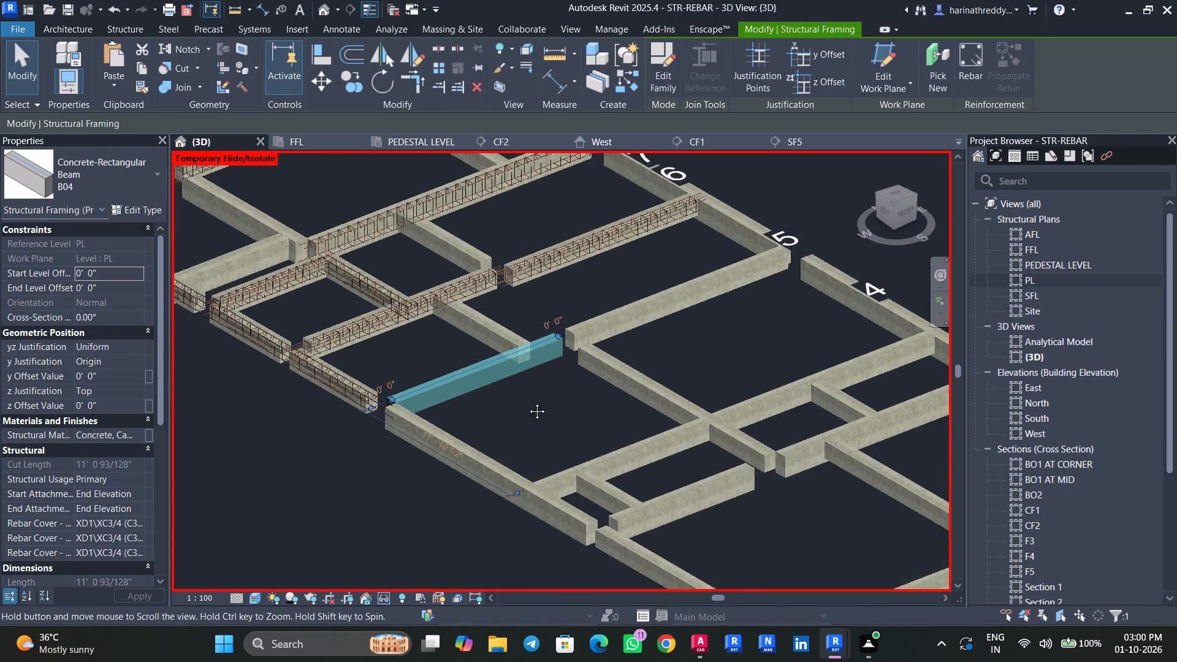
pyautogui.moveTo(528, 402); pyautogui.dragTo(524, 405, button='middle')
pyautogui.press('Escape')
pyautogui.click(614, 329)
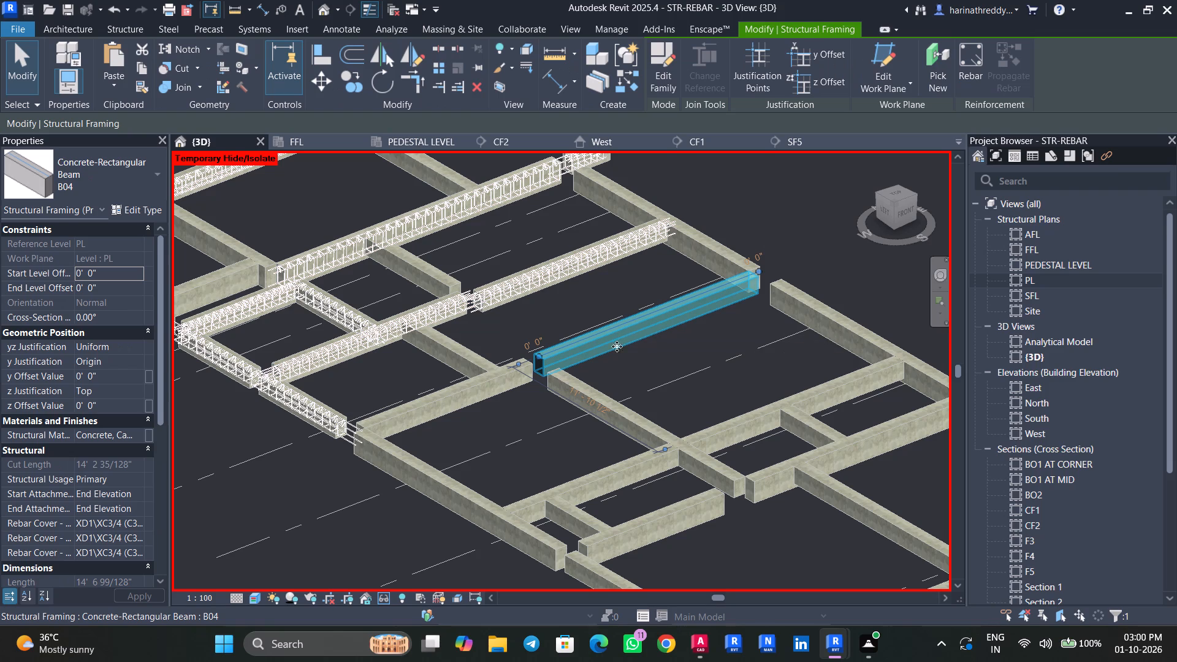
pyautogui.press('Escape')
pyautogui.press('Escape')
pyautogui.click(620, 411)
pyautogui.moveTo(540, 414); pyautogui.dragTo(511, 371, button='middle')
pyautogui.scroll(1, 539, 412)
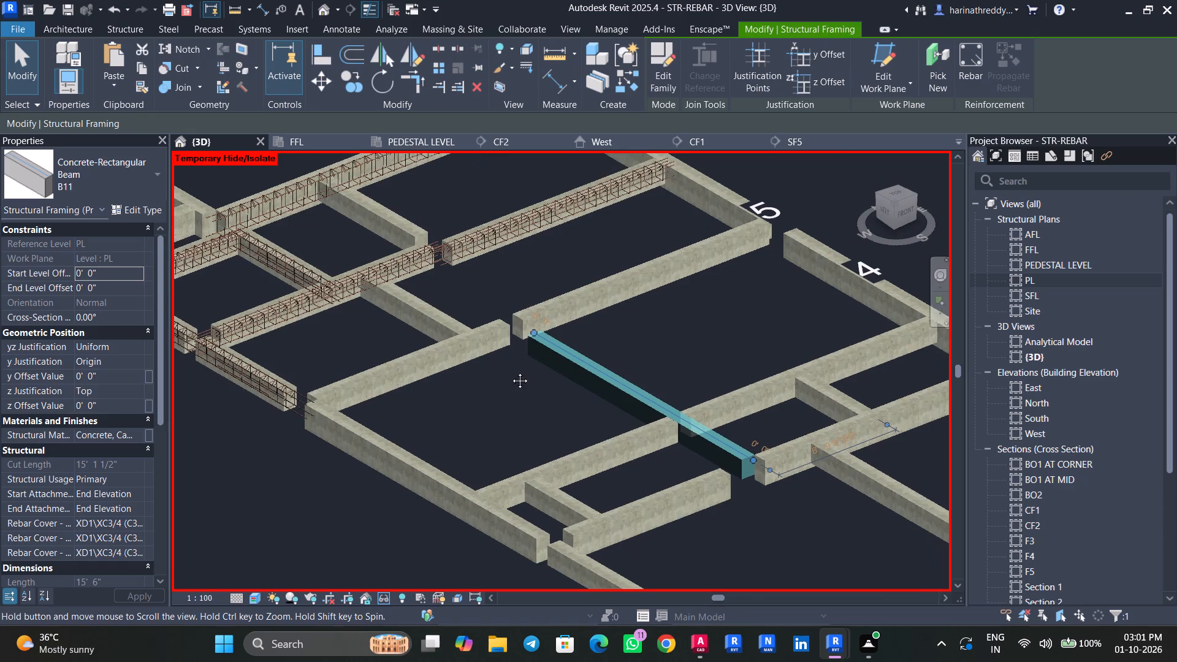
pyautogui.moveTo(511, 371); pyautogui.dragTo(511, 371, button='middle')
pyautogui.press('Escape')
# Check the types of the plinth beams in the small bays around grids 3 and 4.
pyautogui.click(567, 448)
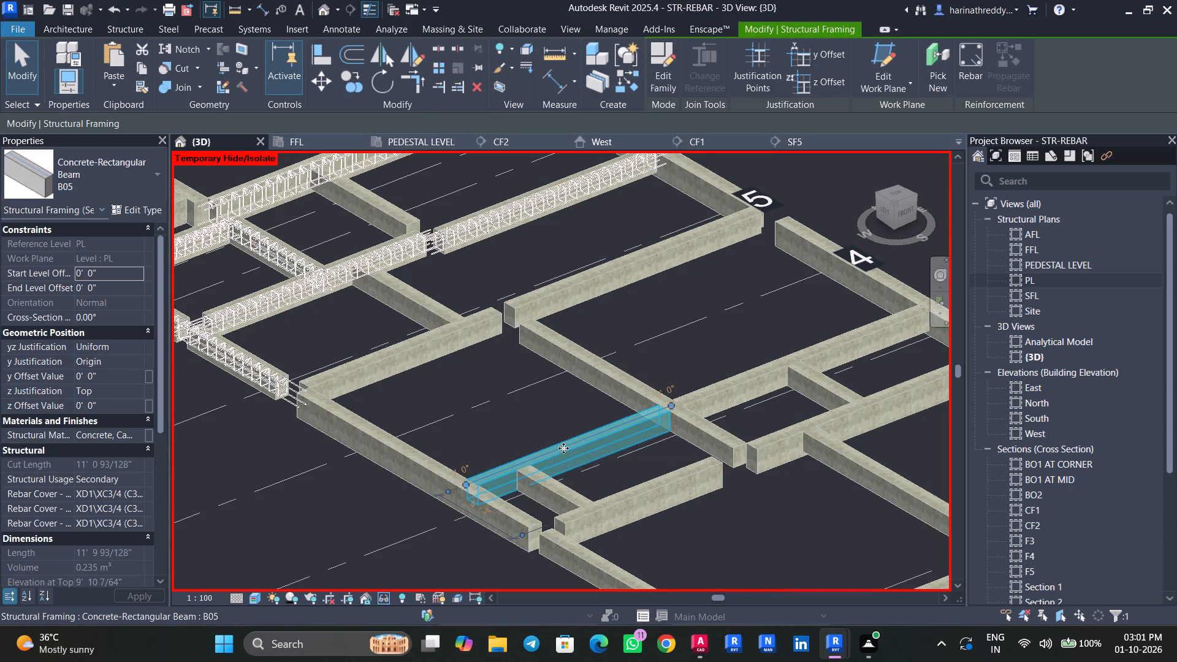
pyautogui.press('Escape')
pyautogui.click(443, 465)
pyautogui.press('Escape')
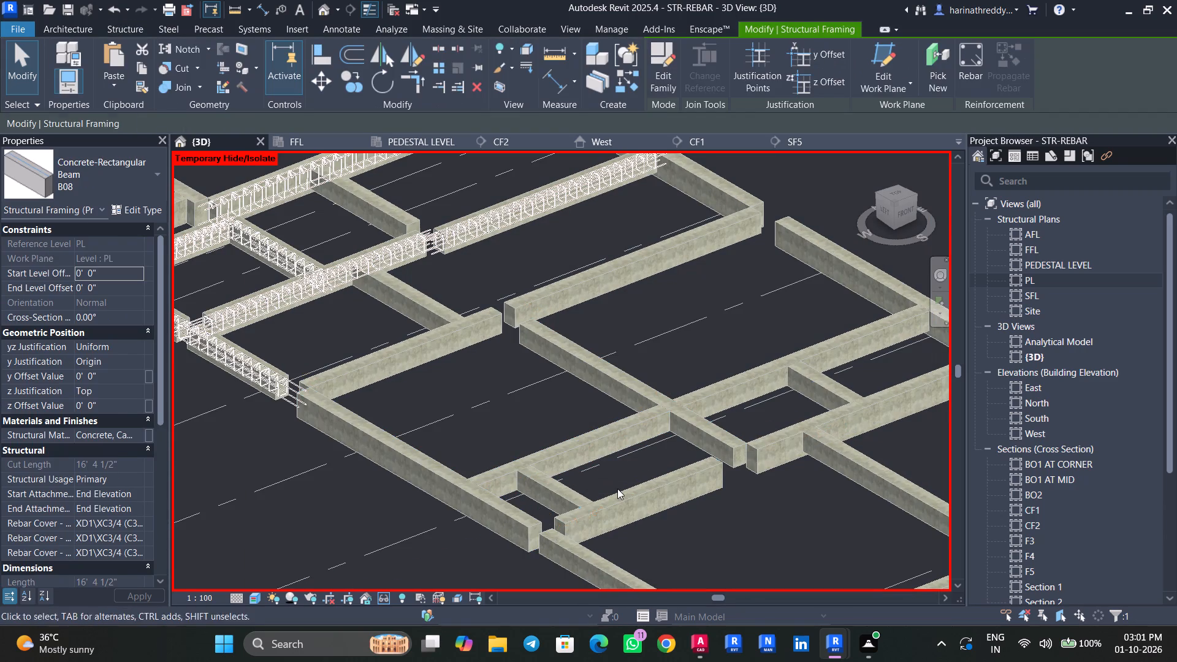
pyautogui.click(567, 481)
pyautogui.press('Escape')
pyautogui.click(672, 482)
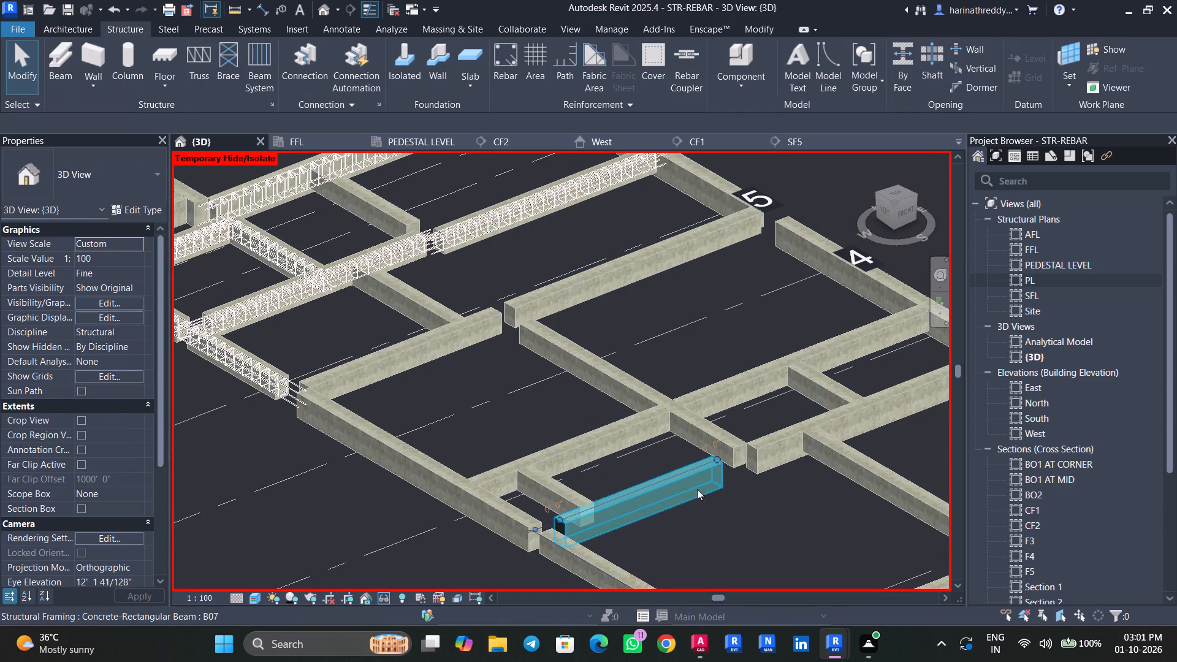
pyautogui.moveTo(725, 498); pyautogui.dragTo(557, 527, button='middle')
pyautogui.press('Escape')
pyautogui.click(553, 469)
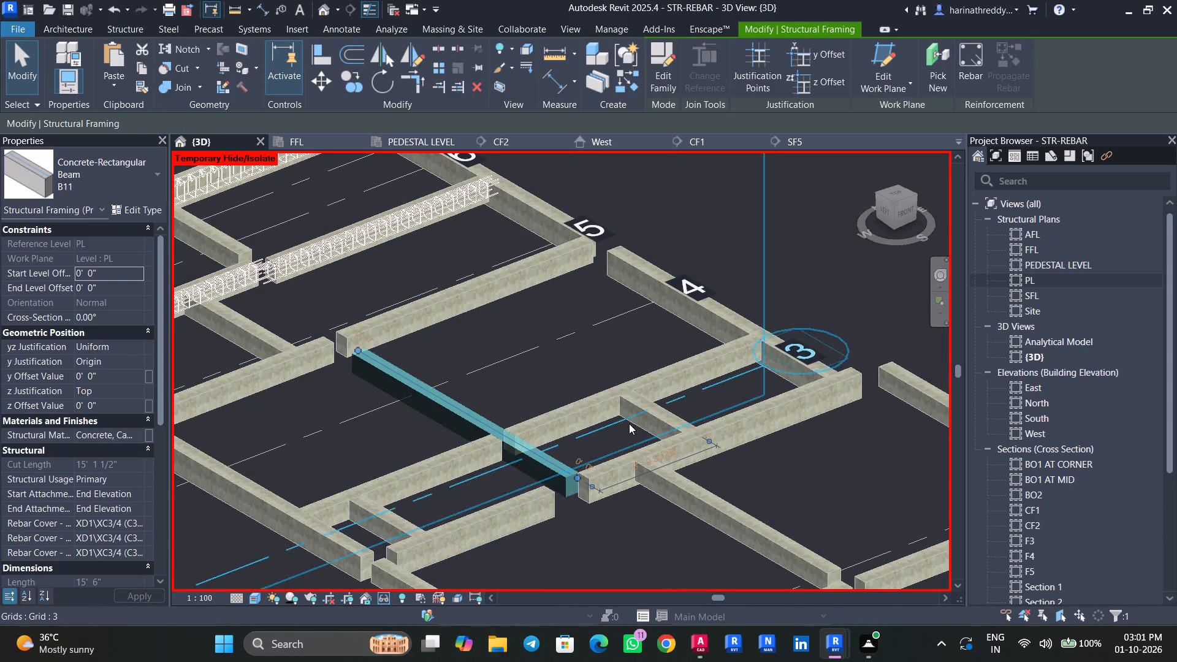
pyautogui.moveTo(630, 424); pyautogui.dragTo(561, 468, button='middle')
pyautogui.press('Escape')
pyautogui.click(608, 457)
pyautogui.press('Escape')
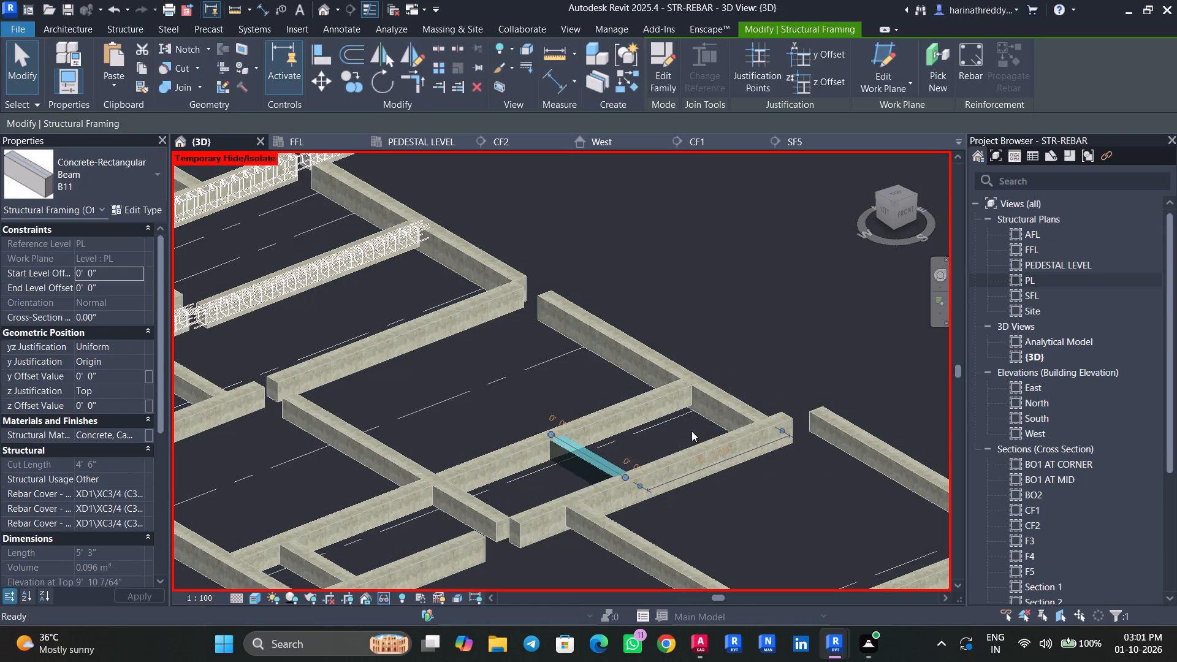
pyautogui.click(715, 403)
pyautogui.press('Escape')
pyautogui.click(674, 469)
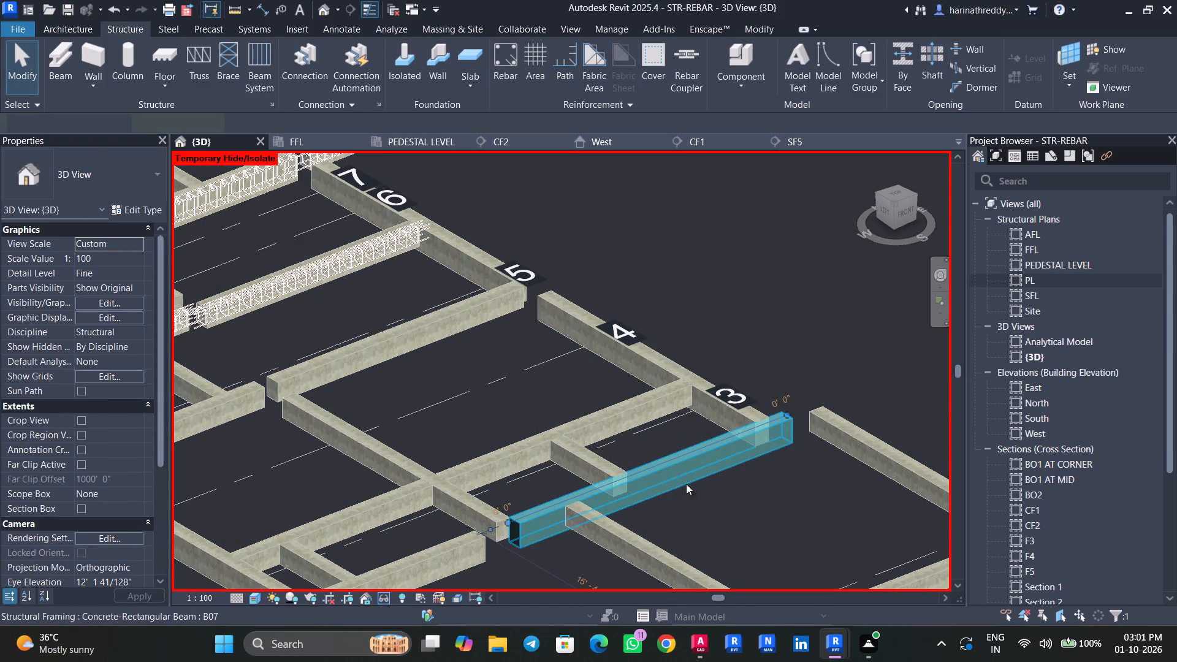
pyautogui.moveTo(718, 506); pyautogui.dragTo(661, 468, button='middle')
pyautogui.press('Escape')
# Check the types of the remaining plinth beams between grid 3 and the outer edge at grid 1.
pyautogui.click(837, 413)
pyautogui.moveTo(790, 478); pyautogui.dragTo(699, 397, button='middle')
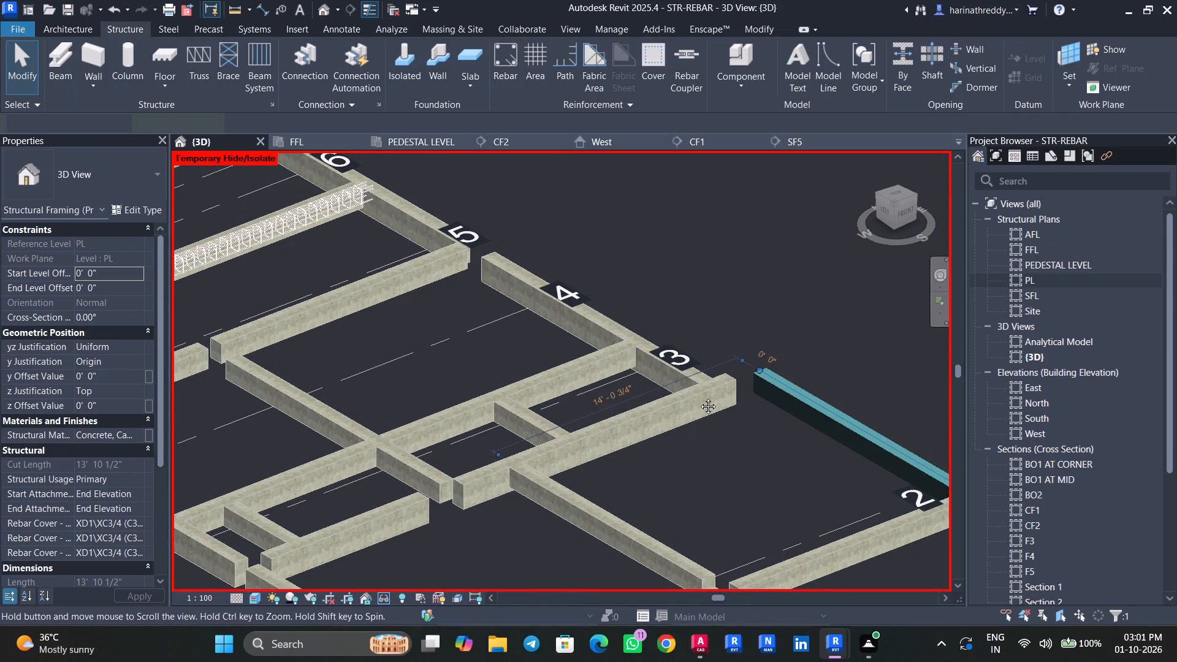
pyautogui.moveTo(699, 397); pyautogui.dragTo(691, 381, button='middle')
pyautogui.press('Escape')
pyautogui.click(725, 466)
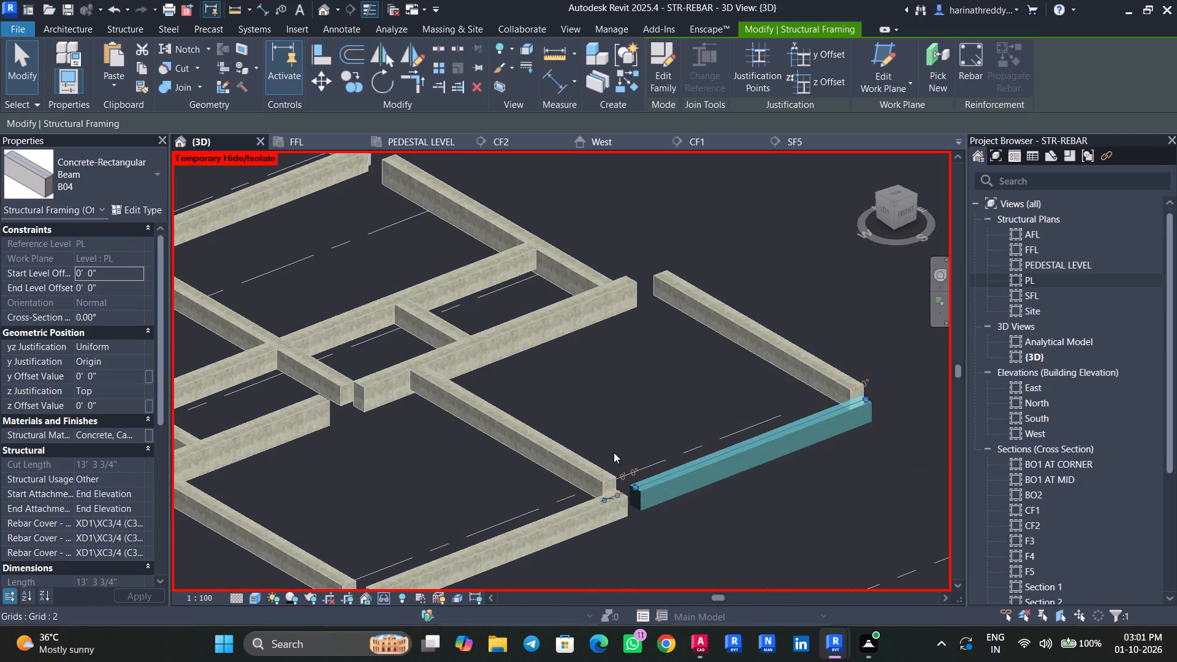
pyautogui.press('Escape')
pyautogui.click(569, 452)
pyautogui.moveTo(471, 474); pyautogui.dragTo(578, 425, button='middle')
pyautogui.press('Escape')
pyautogui.click(579, 494)
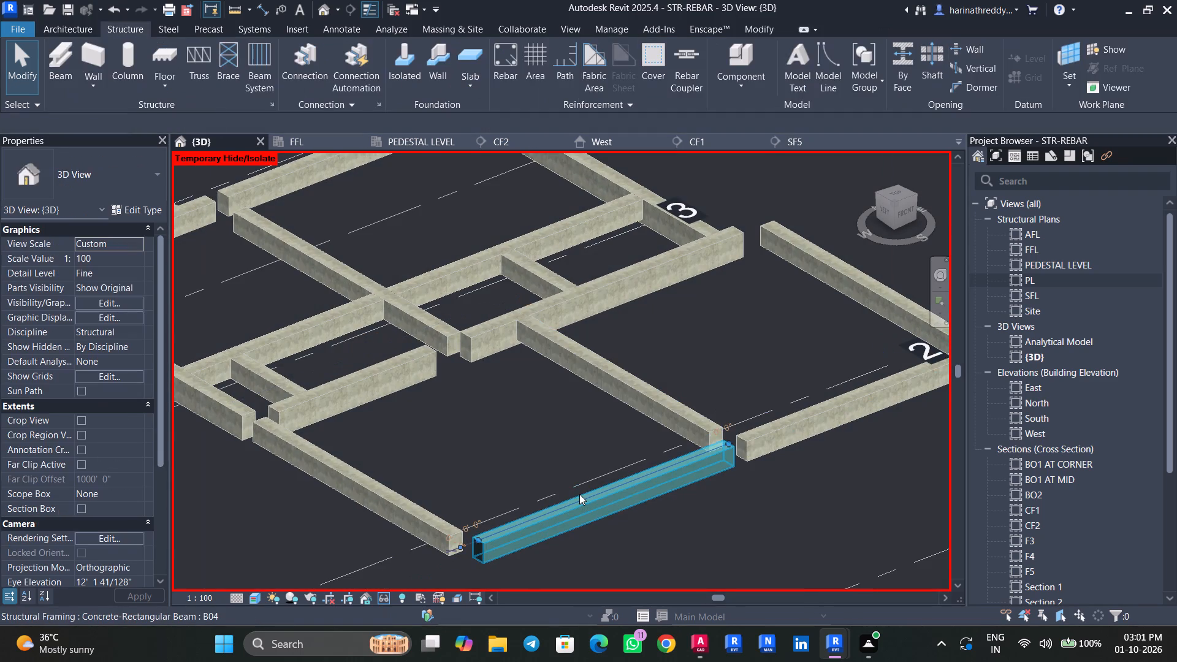
pyautogui.press('Escape')
pyautogui.click(373, 477)
pyautogui.scroll(-3, 373, 477)
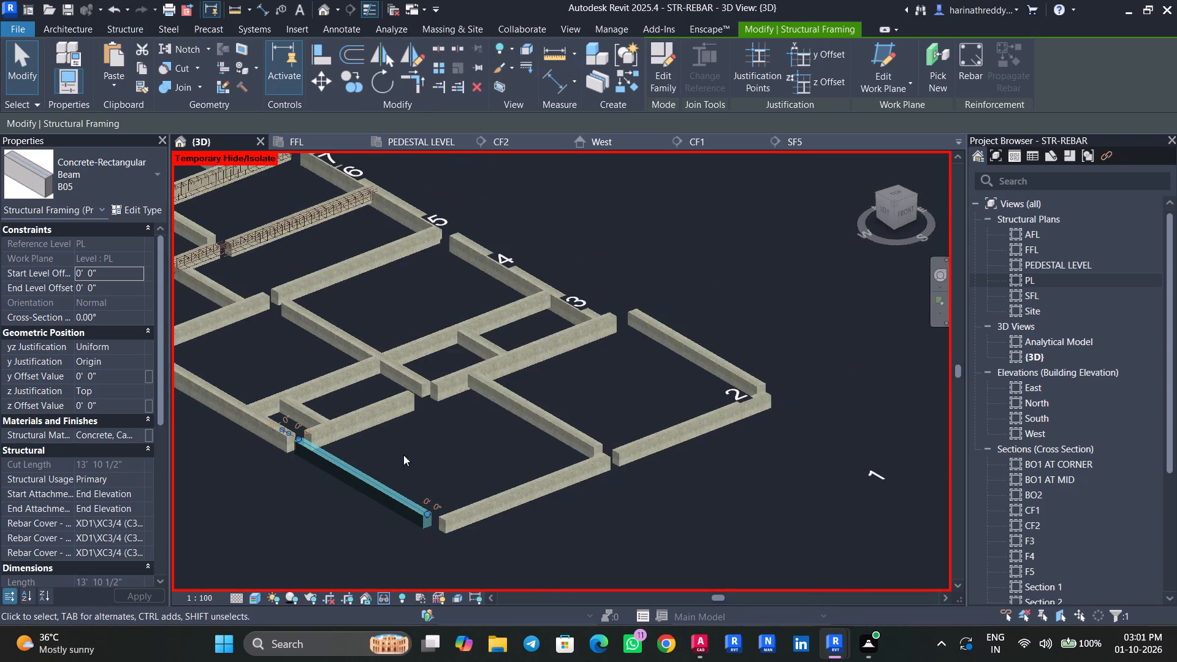
pyautogui.moveTo(405, 455); pyautogui.dragTo(522, 520, button='middle')
pyautogui.press('Escape')
pyautogui.press('Escape')
pyautogui.press('Escape')
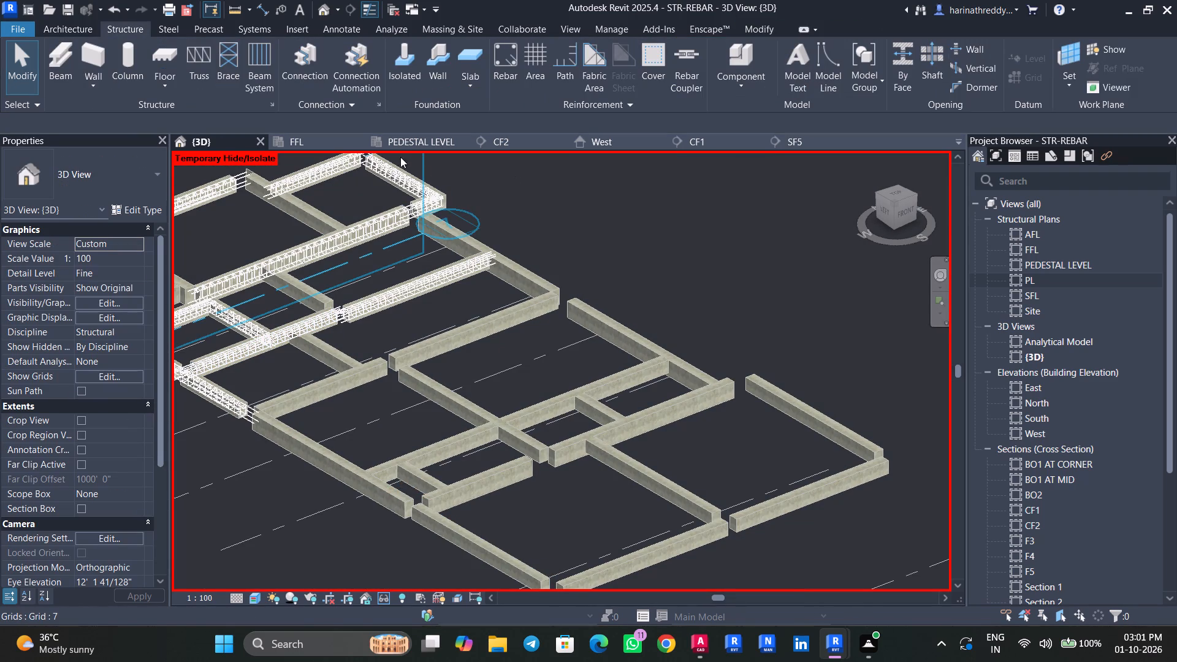
# In the PL structural plan, cut a cross section through the B04 end-bay beam on grid 1, near grid F.
pyautogui.doubleClick(1032, 282)
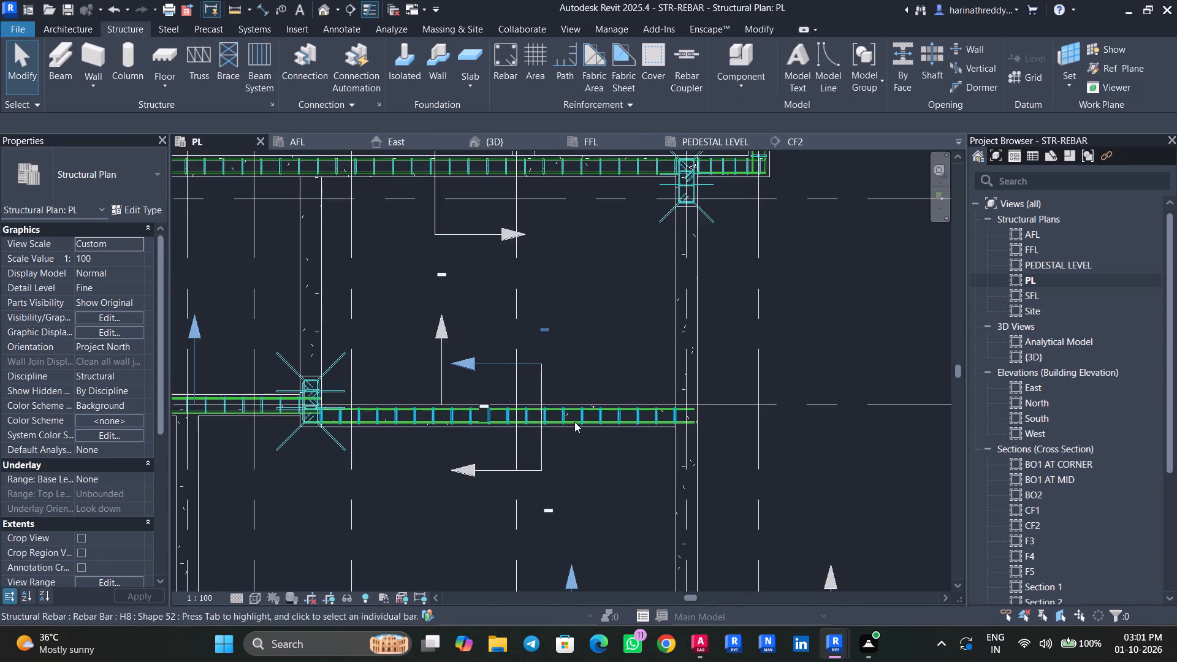
pyautogui.scroll(-8, 579, 436)
pyautogui.moveTo(528, 455); pyautogui.dragTo(611, 262, button='middle')
pyautogui.moveTo(580, 532); pyautogui.dragTo(572, 405, button='middle')
pyautogui.click(634, 488)
pyautogui.scroll(7, 634, 489)
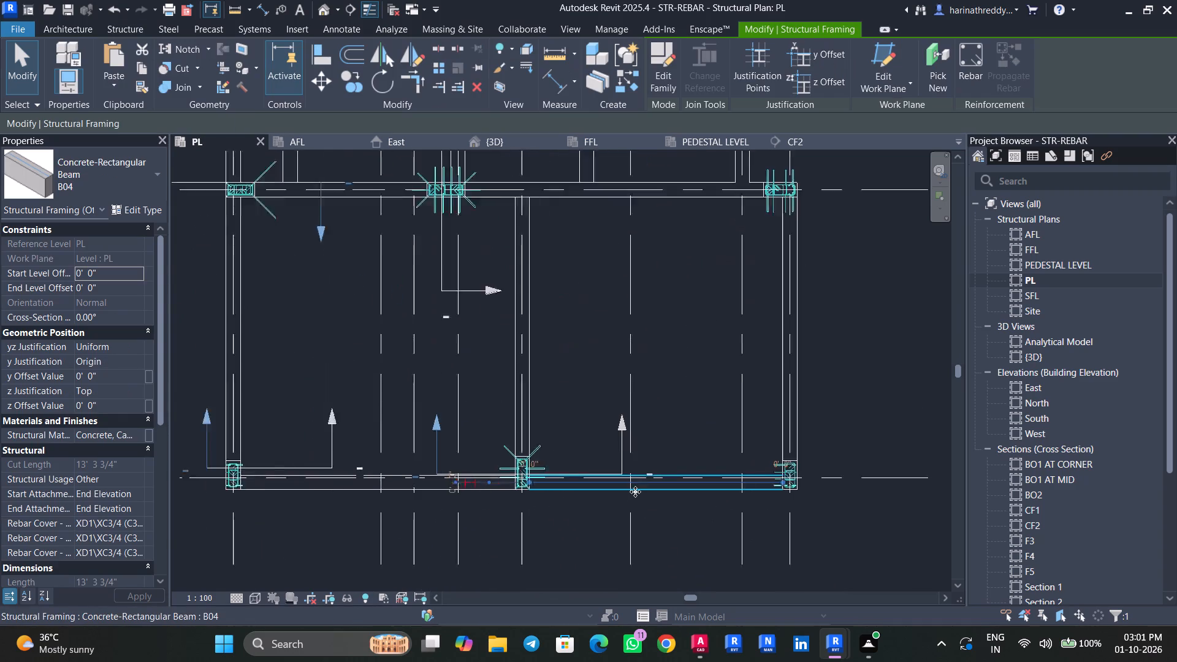
pyautogui.moveTo(686, 509); pyautogui.dragTo(653, 490, button='middle')
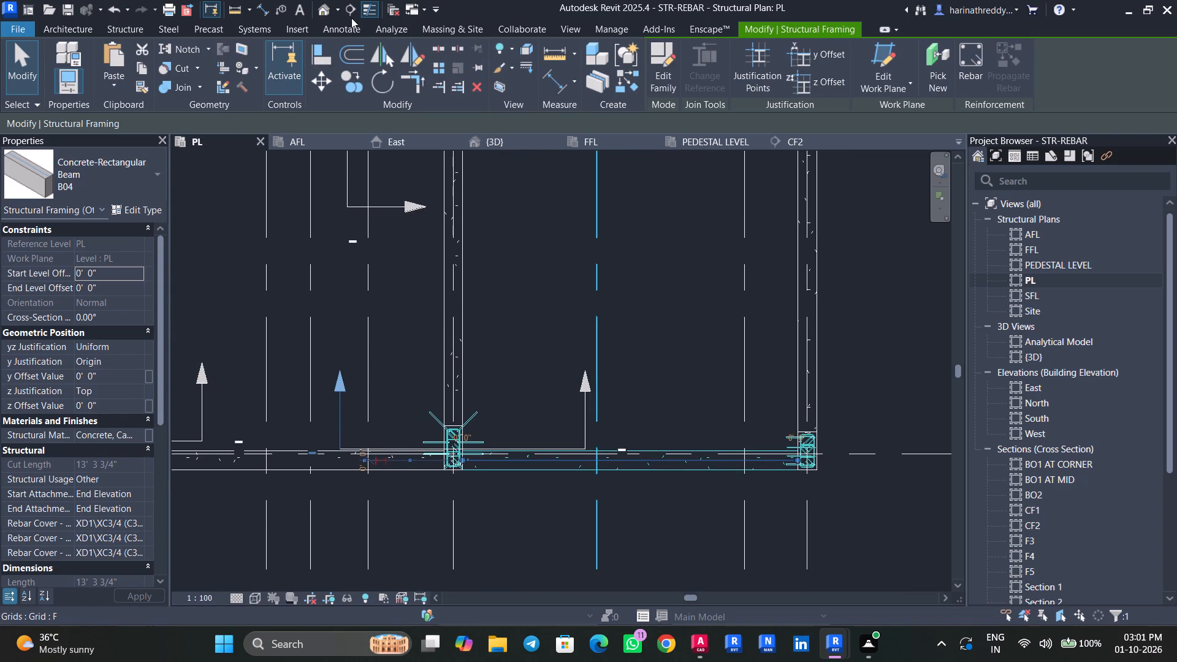
pyautogui.click(352, 9)
pyautogui.click(617, 357)
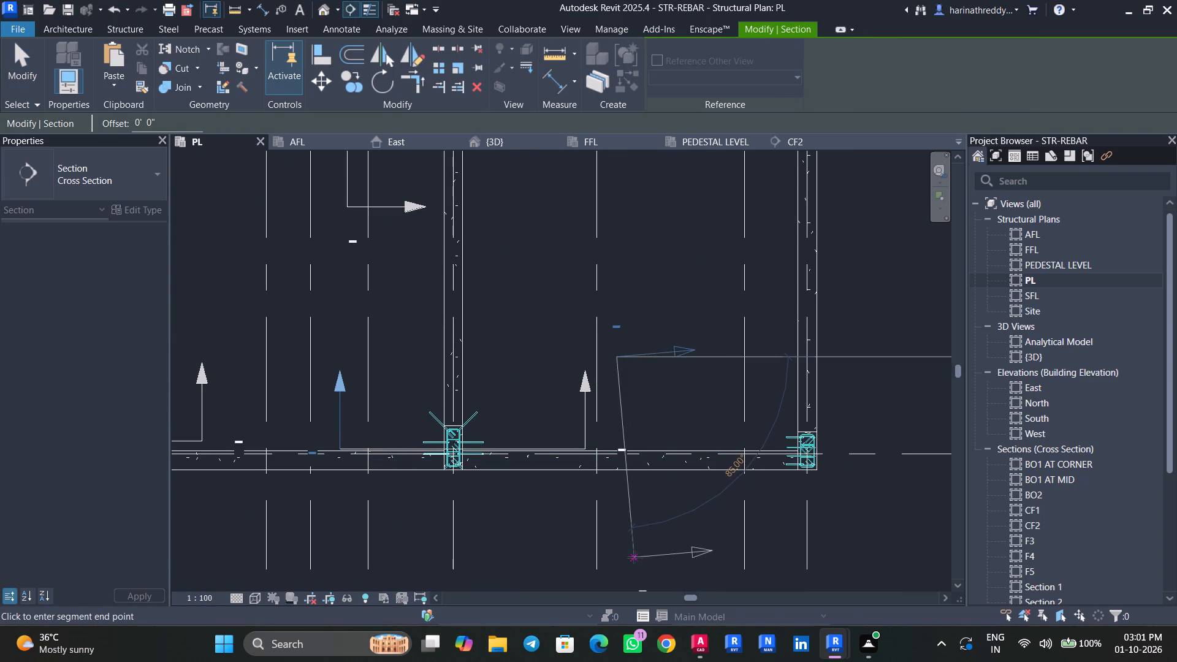
pyautogui.click(621, 553)
pyautogui.press('Escape')
pyautogui.press('Escape')
pyautogui.press('Escape')
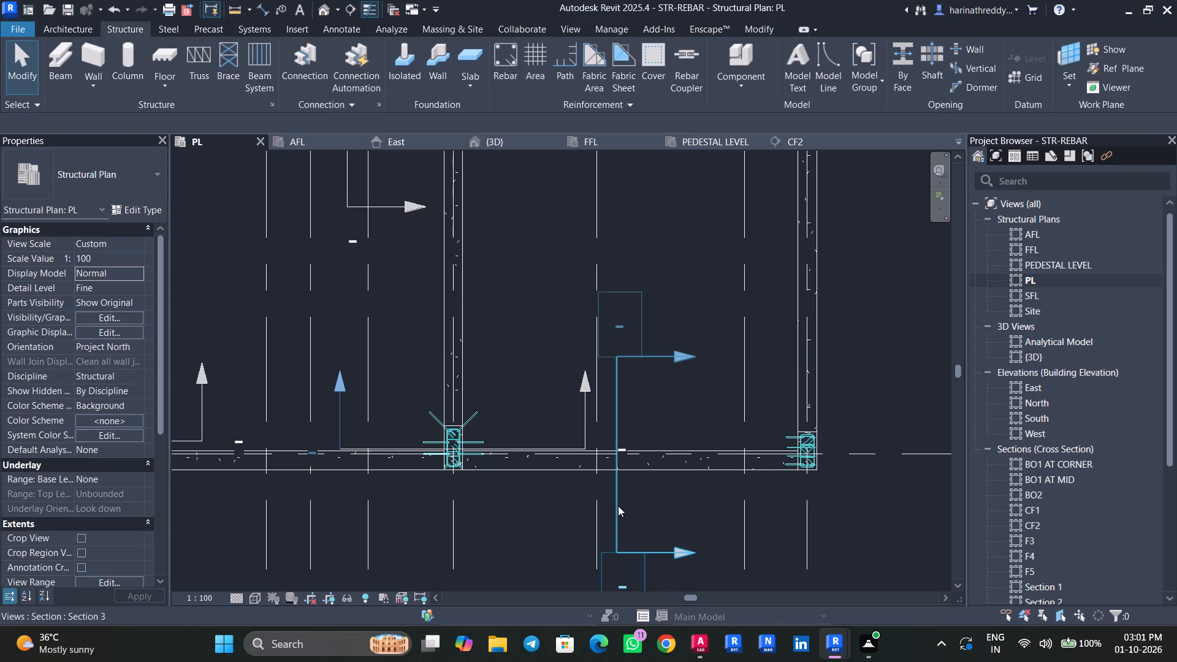
# Shorten the new section's view depth to about 5' 10" so it ends before the corner column.
pyautogui.click(617, 506)
pyautogui.moveTo(863, 453); pyautogui.dragTo(736, 480)
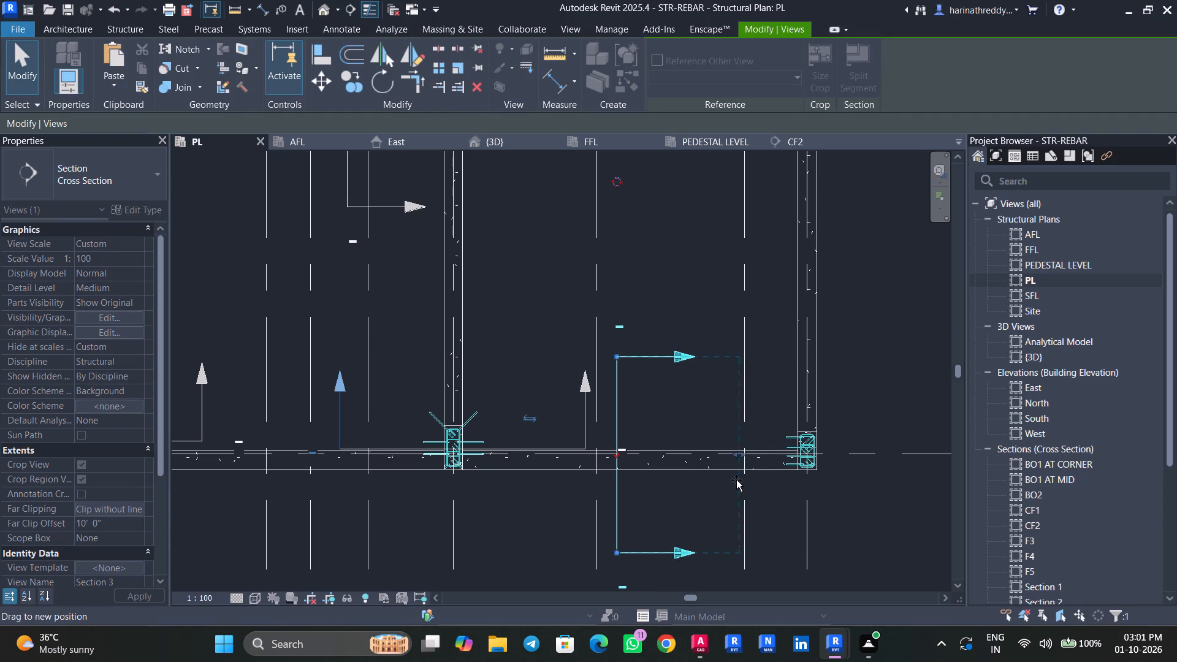
pyautogui.moveTo(736, 480); pyautogui.dragTo(760, 484)
pyautogui.press('Escape')
pyautogui.press('Escape')
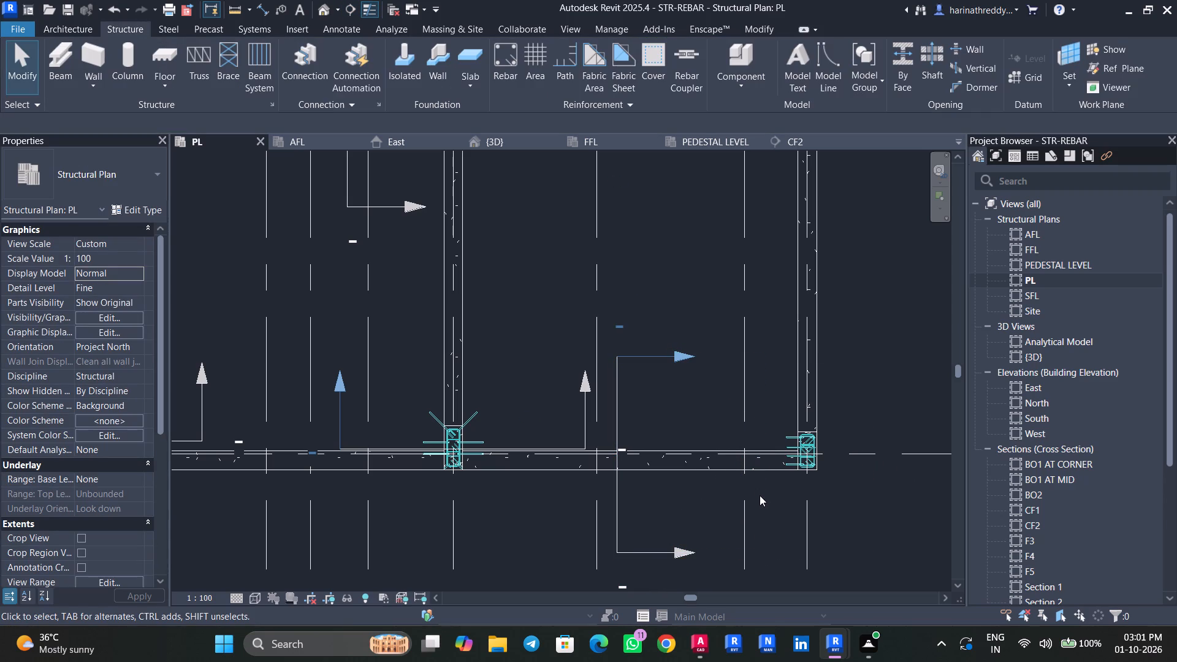
# Open the new section's view and tighten its crop region from above and below around the B04 beam.
pyautogui.scroll(-6, 1045, 512)
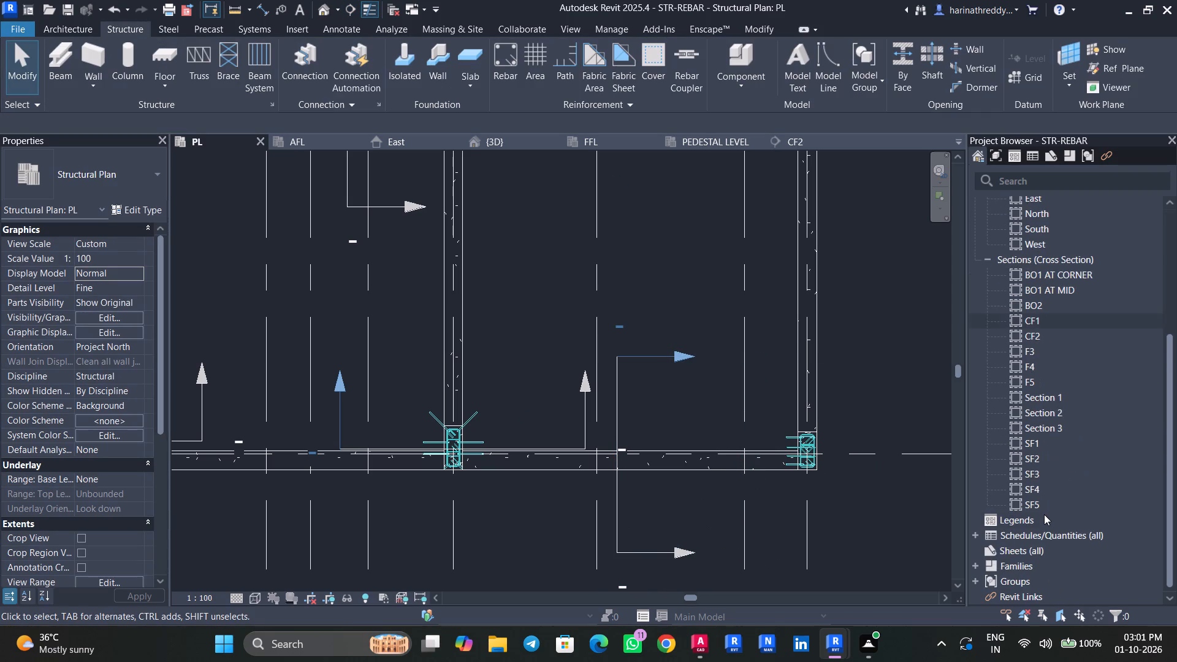
pyautogui.click(682, 554)
pyautogui.rightClick(682, 554)
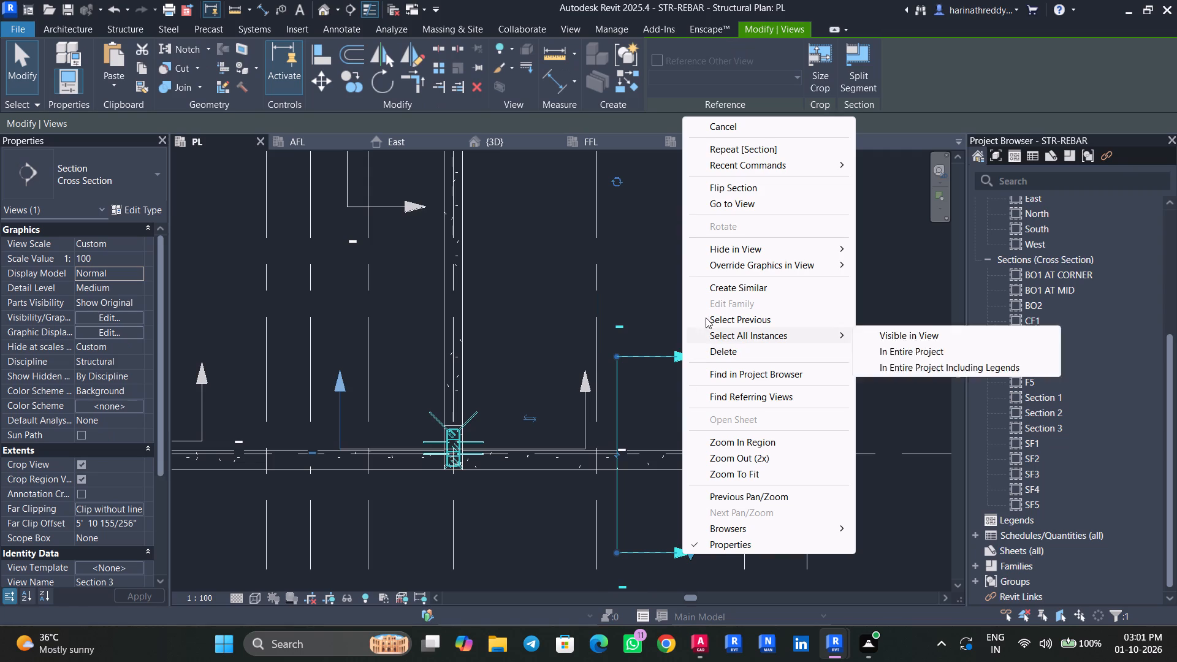
pyautogui.click(712, 200)
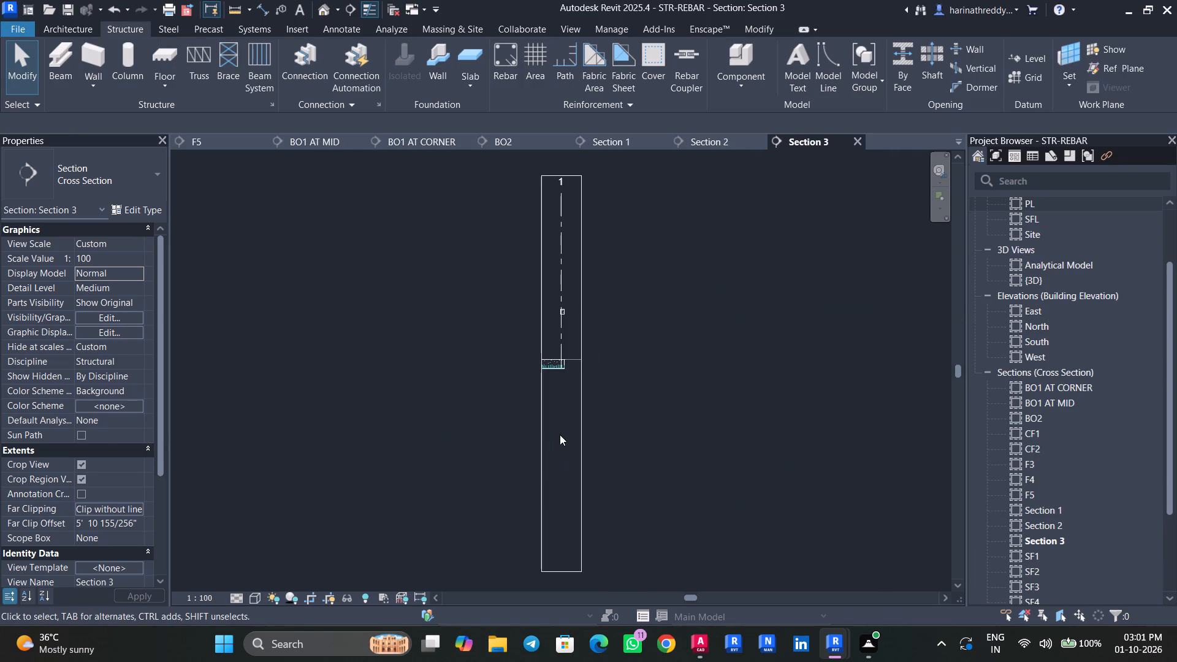
pyautogui.scroll(3, 567, 435)
pyautogui.moveTo(571, 434); pyautogui.dragTo(601, 567, button='middle')
pyautogui.click(617, 508)
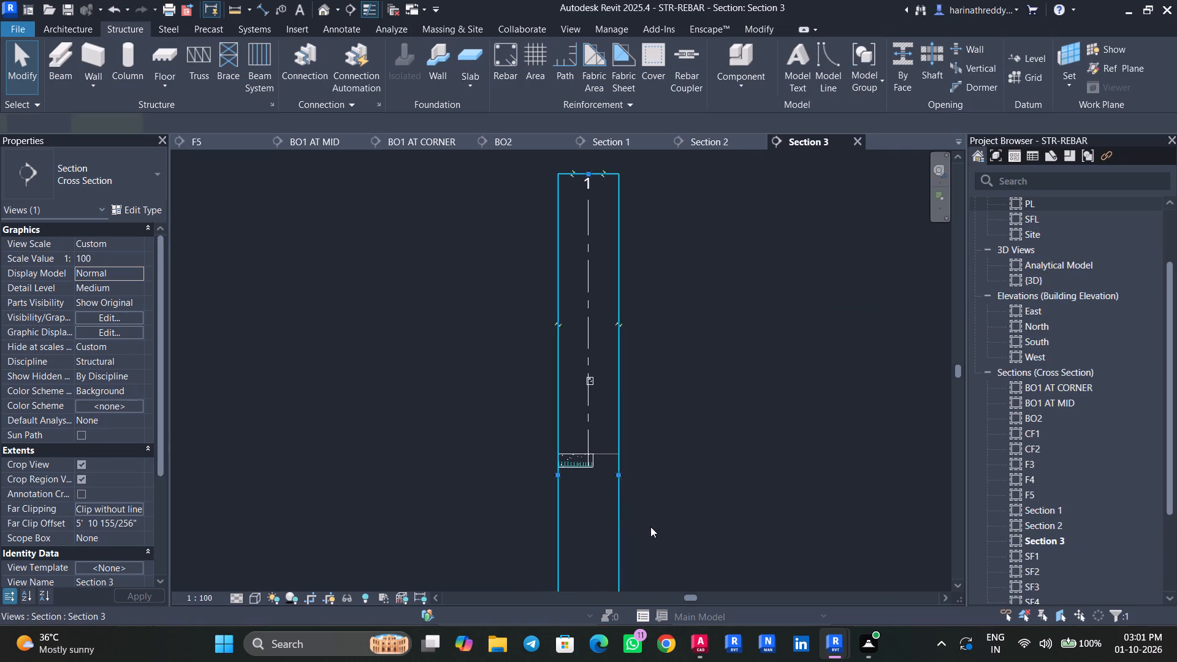
pyautogui.scroll(-4, 650, 527)
pyautogui.moveTo(647, 516); pyautogui.dragTo(620, 375, button='middle')
pyautogui.moveTo(587, 524); pyautogui.dragTo(587, 337)
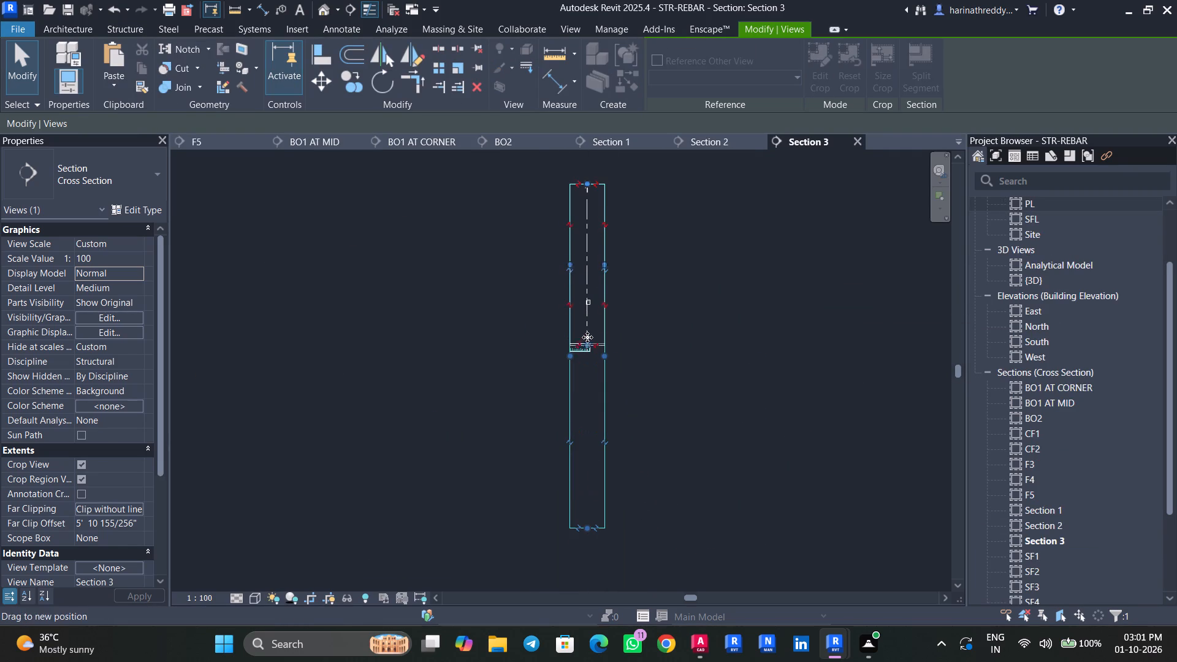
pyautogui.moveTo(587, 337); pyautogui.dragTo(588, 314)
pyautogui.scroll(5, 588, 314)
pyautogui.moveTo(588, 314); pyautogui.dragTo(587, 454, button='middle')
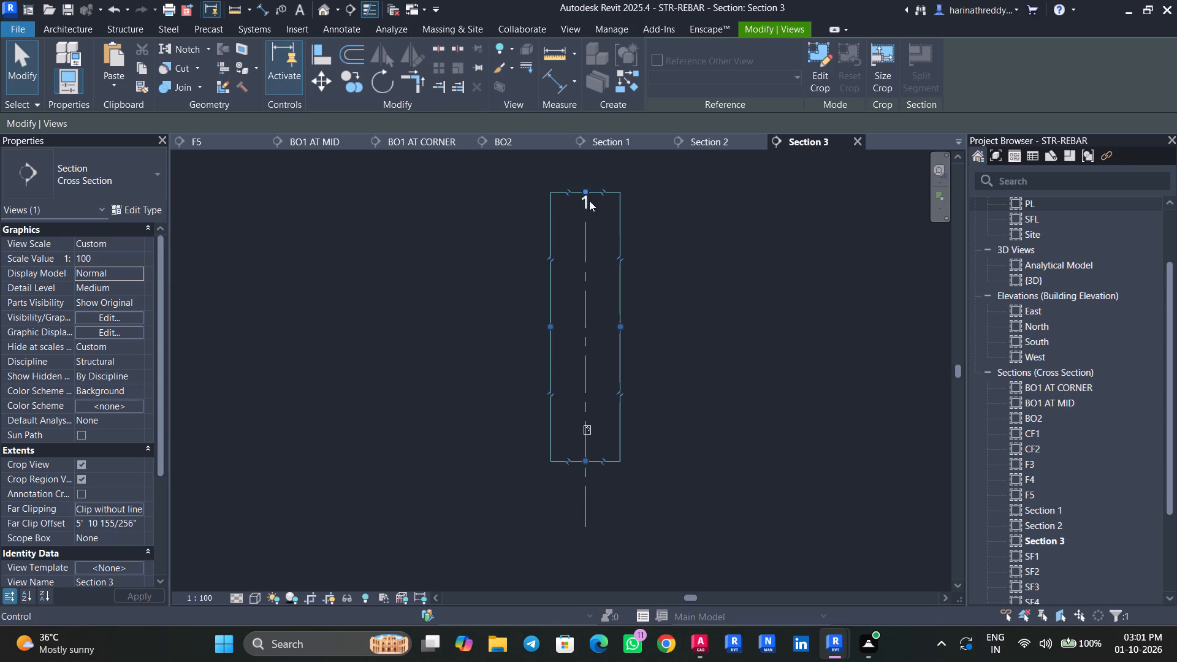
pyautogui.moveTo(582, 191); pyautogui.dragTo(586, 414)
pyautogui.scroll(7, 595, 442)
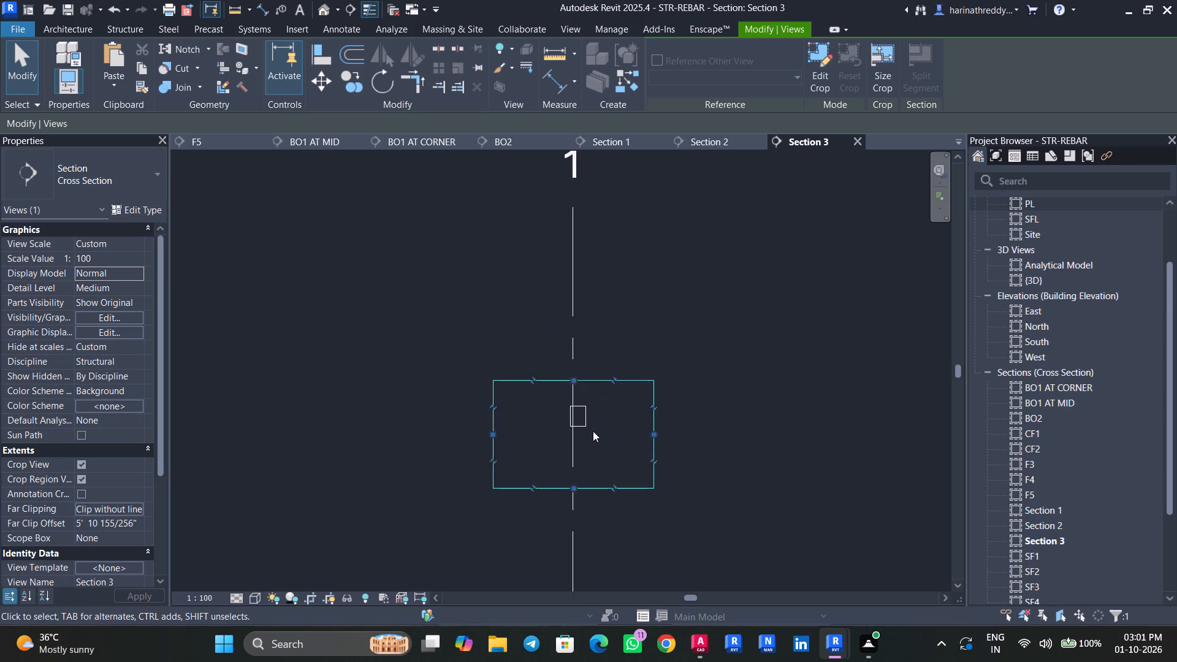
pyautogui.scroll(8, 593, 431)
pyautogui.press('Escape')
# Temporarily hide the grid 1 line in the section view.
pyautogui.moveTo(574, 492); pyautogui.dragTo(443, 490)
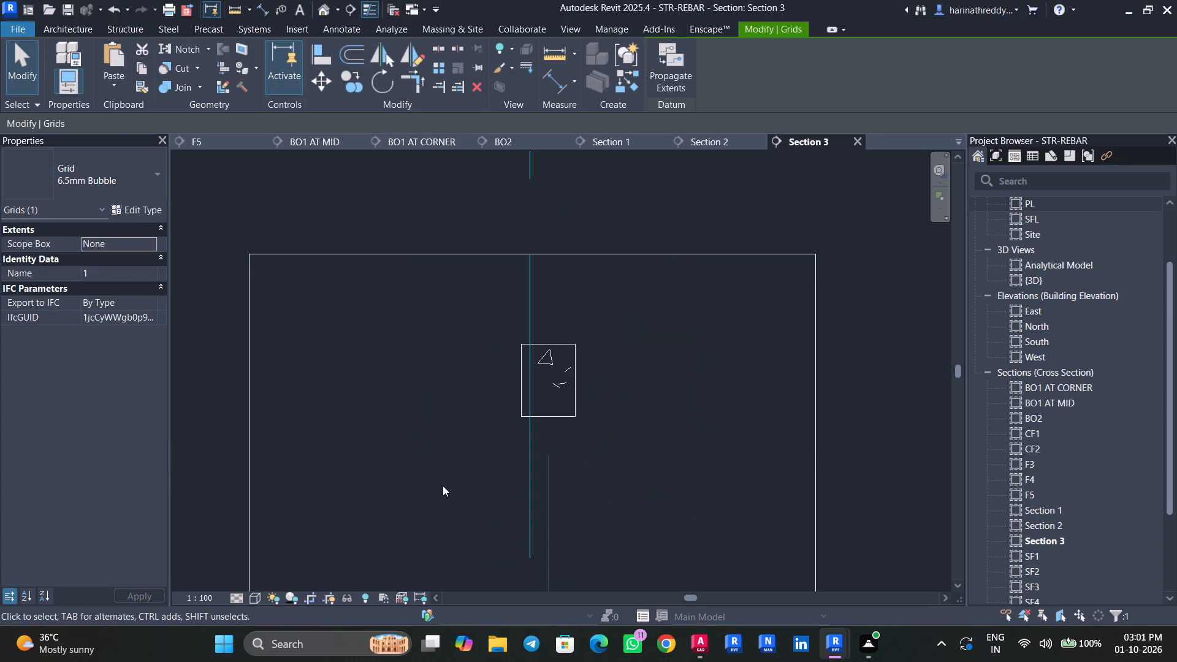
pyautogui.press('h')
pyautogui.press('h')
# Set the rebar cover of the whole B04 beam in the Section 3 view to BEAM <30 mm>.
pyautogui.scroll(4, 564, 398)
pyautogui.click(585, 397)
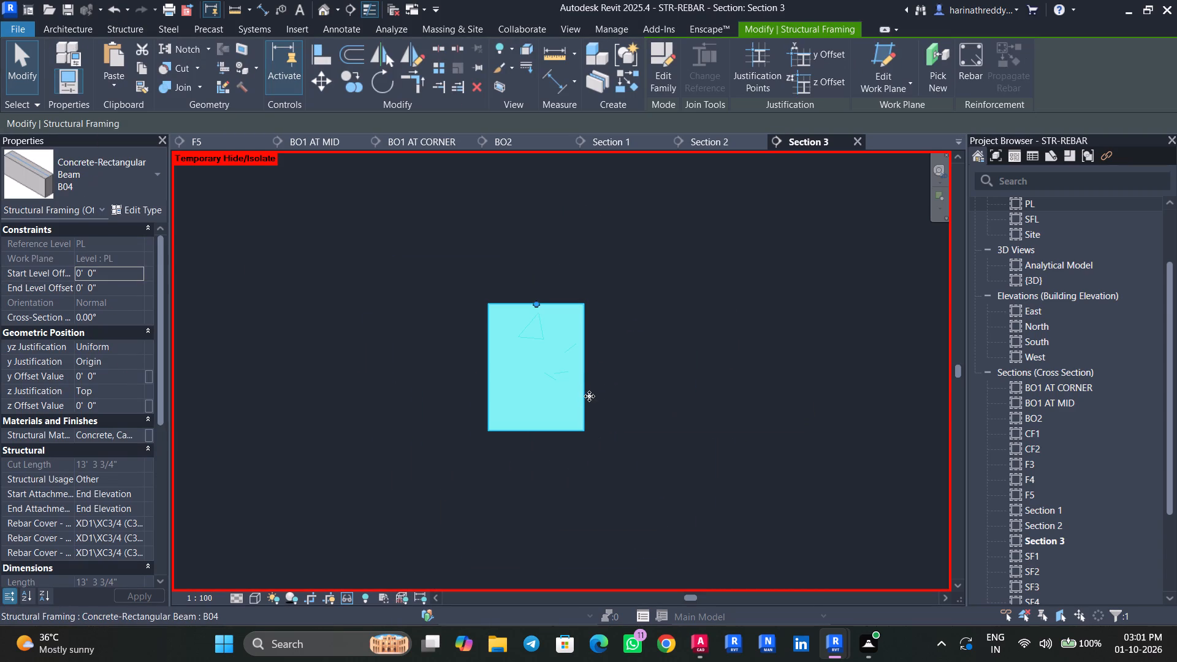
pyautogui.click(120, 28)
pyautogui.click(652, 77)
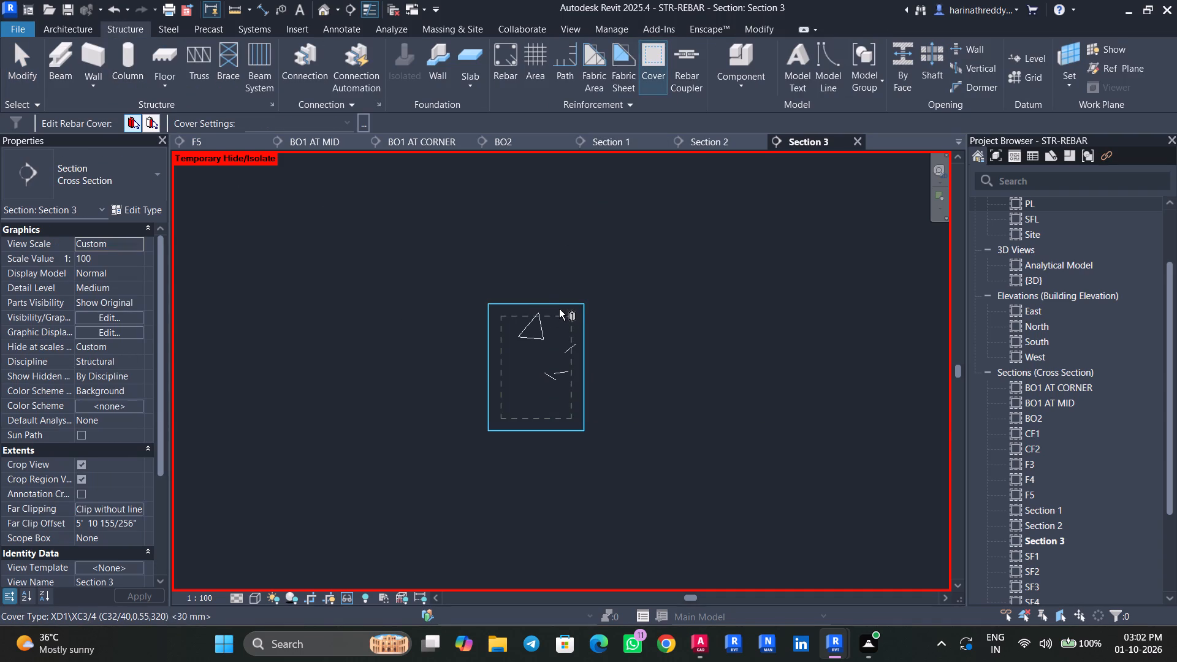
pyautogui.click(559, 309)
pyautogui.click(318, 118)
pyautogui.scroll(17, 295, 191)
pyautogui.click(280, 140)
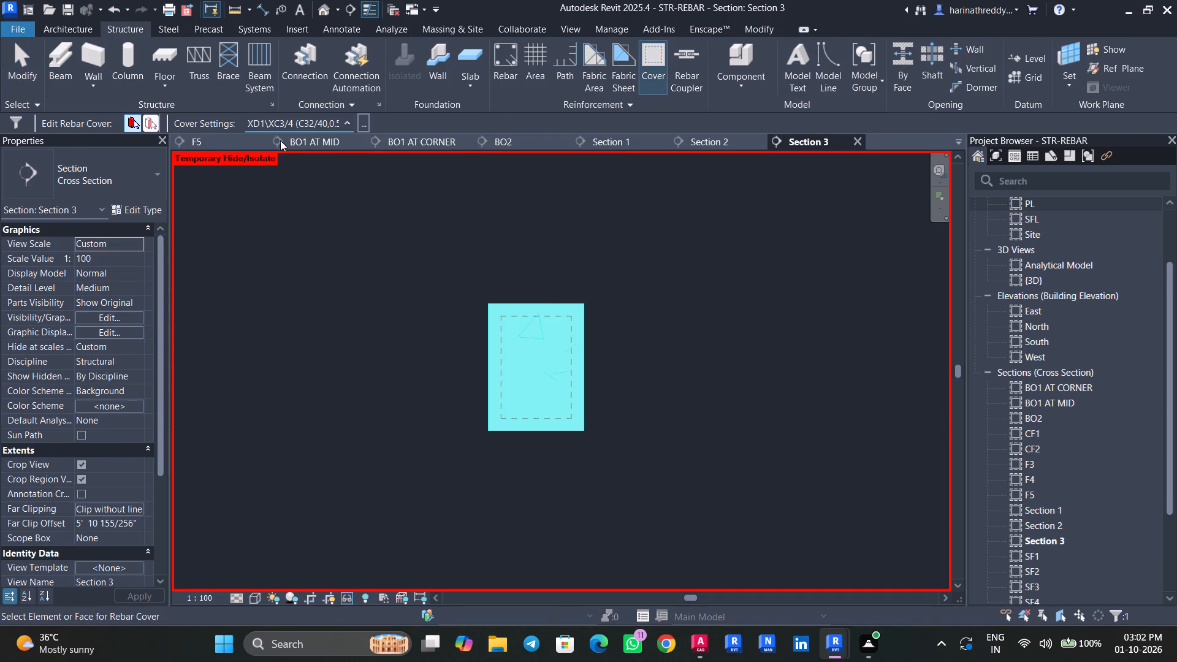
pyautogui.scroll(-3, 77, 486)
pyautogui.press('Escape')
pyautogui.press('Escape')
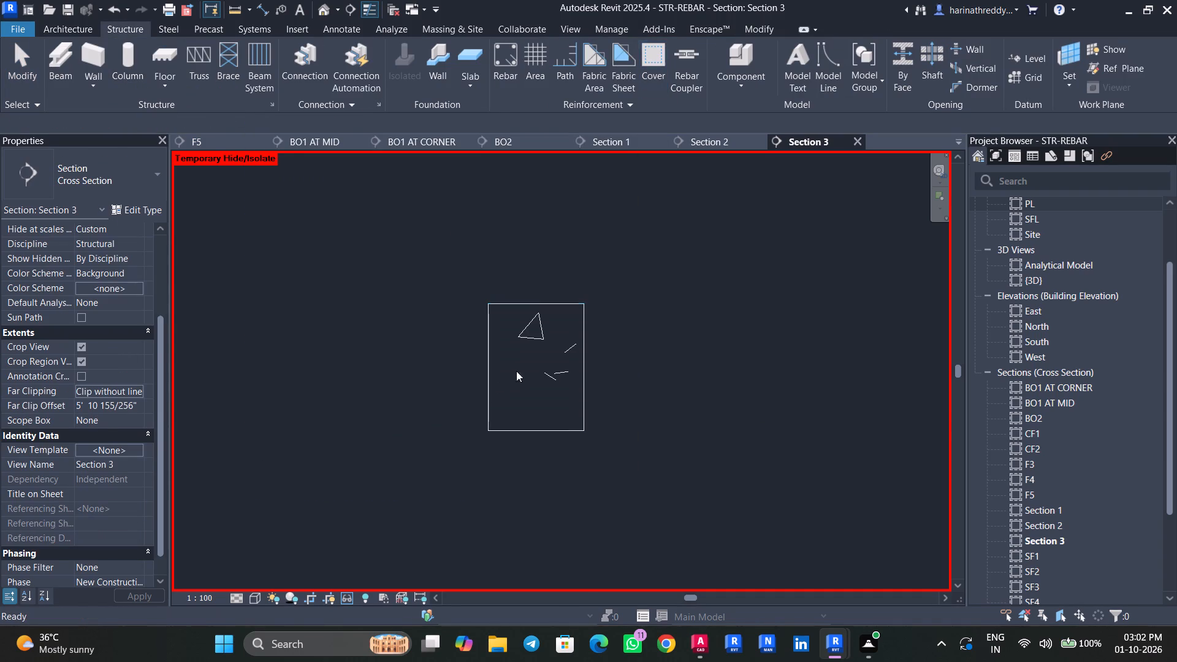
pyautogui.click(483, 370)
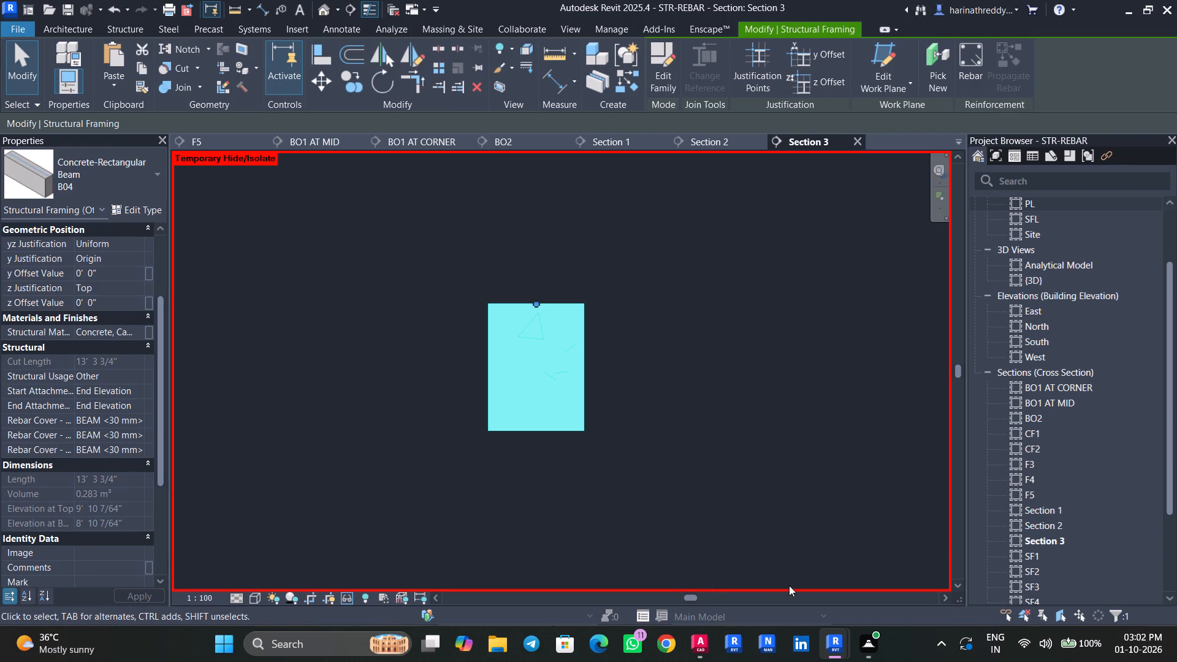
# In AutoCAD's typical floor details drawing, examine the B04 cross sections at midspan and at support.
pyautogui.click(706, 652)
pyautogui.scroll(-2, 359, 407)
pyautogui.moveTo(319, 449); pyautogui.dragTo(527, 403, button='middle')
pyautogui.scroll(3, 199, 449)
pyautogui.moveTo(212, 459); pyautogui.dragTo(289, 441, button='middle')
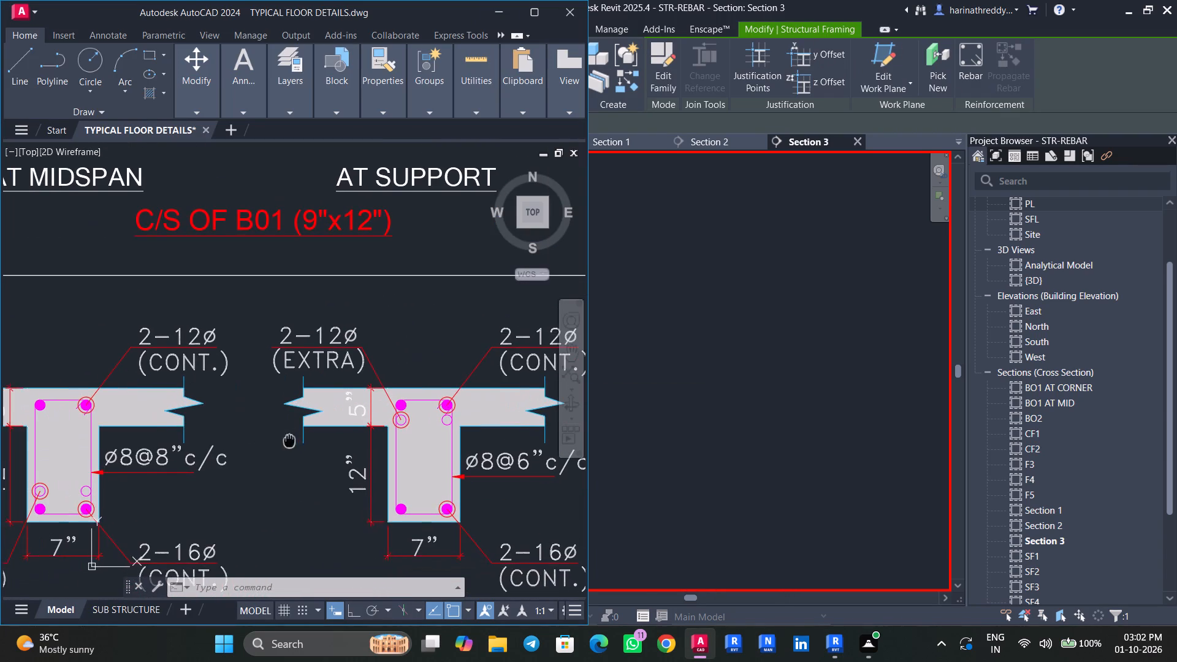
pyautogui.moveTo(289, 441); pyautogui.dragTo(292, 440, button='middle')
pyautogui.scroll(-1, 292, 440)
pyautogui.moveTo(297, 438); pyautogui.dragTo(369, 414, button='middle')
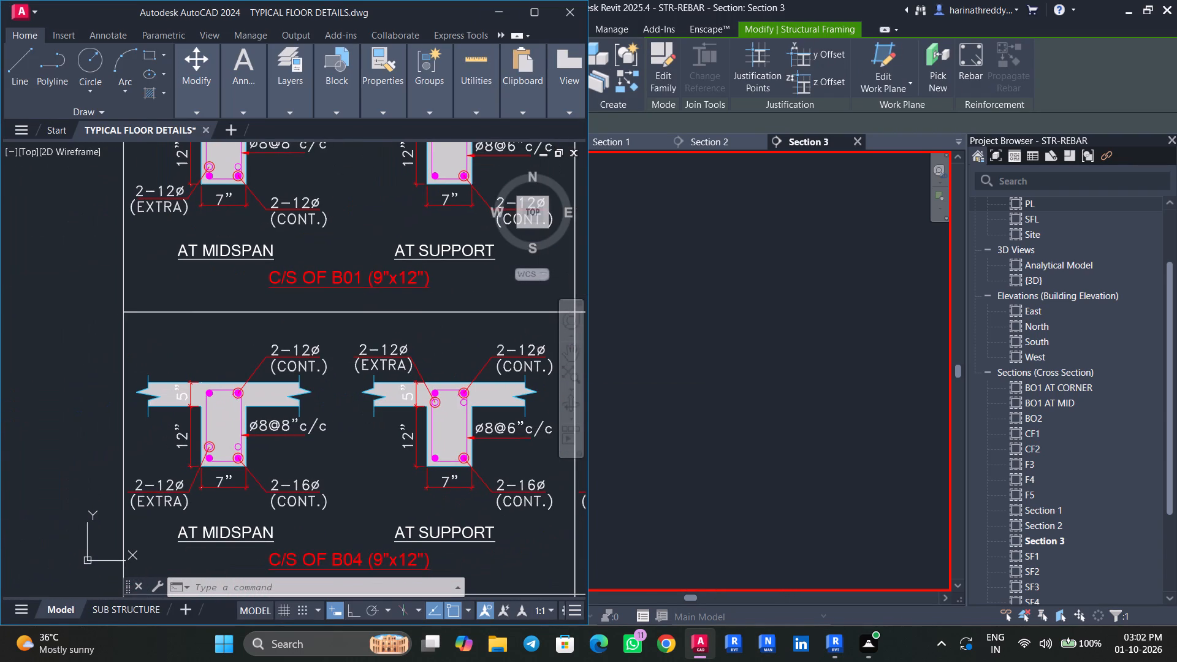
pyautogui.click(499, 17)
# Back in Revit, open the Section 2 view and select the B03 beam to review its reinforcement.
pyautogui.scroll(-3, 448, 356)
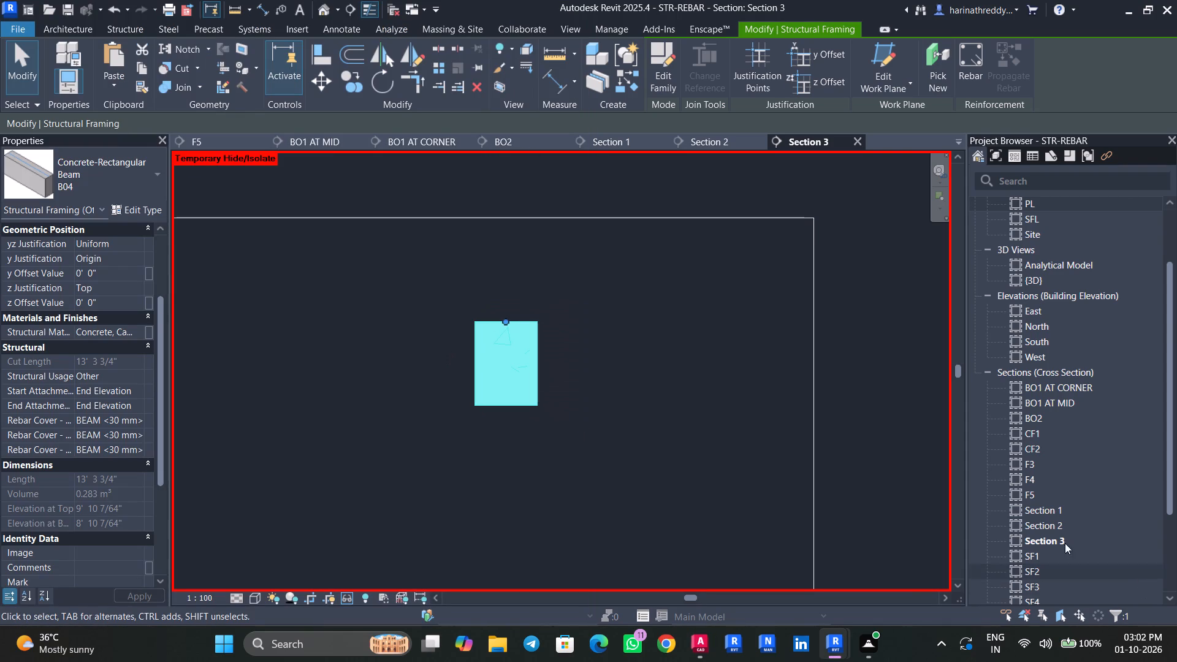
pyautogui.scroll(-3, 1060, 523)
pyautogui.doubleClick(1059, 416)
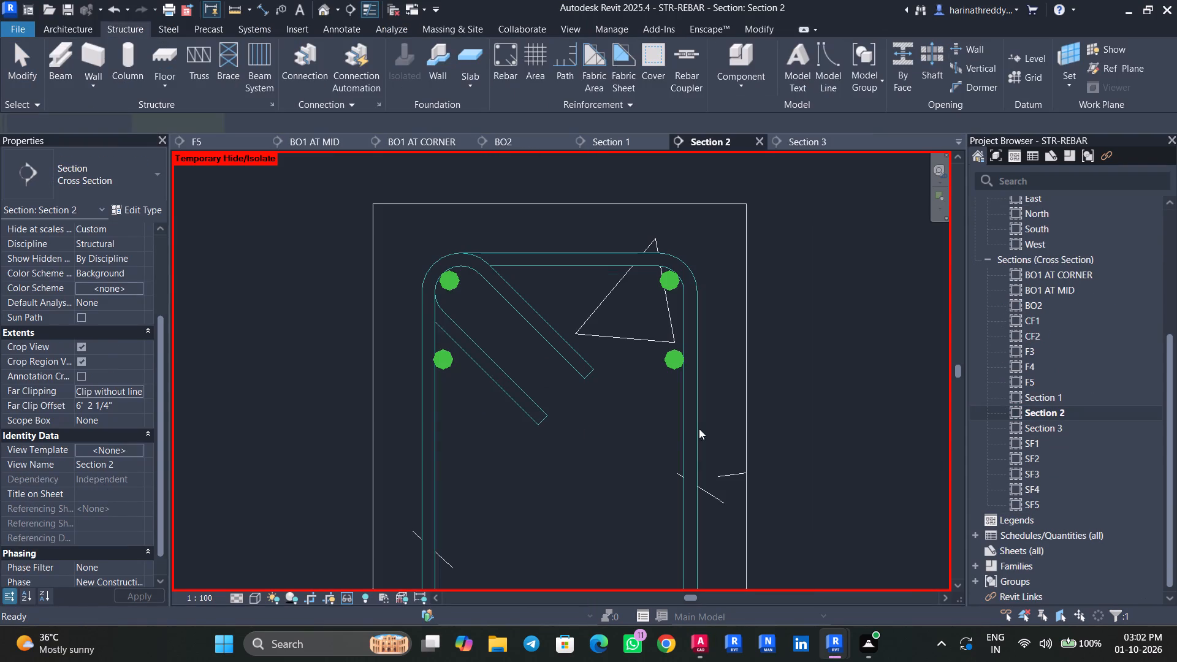
pyautogui.scroll(-9, 460, 397)
pyautogui.click(524, 346)
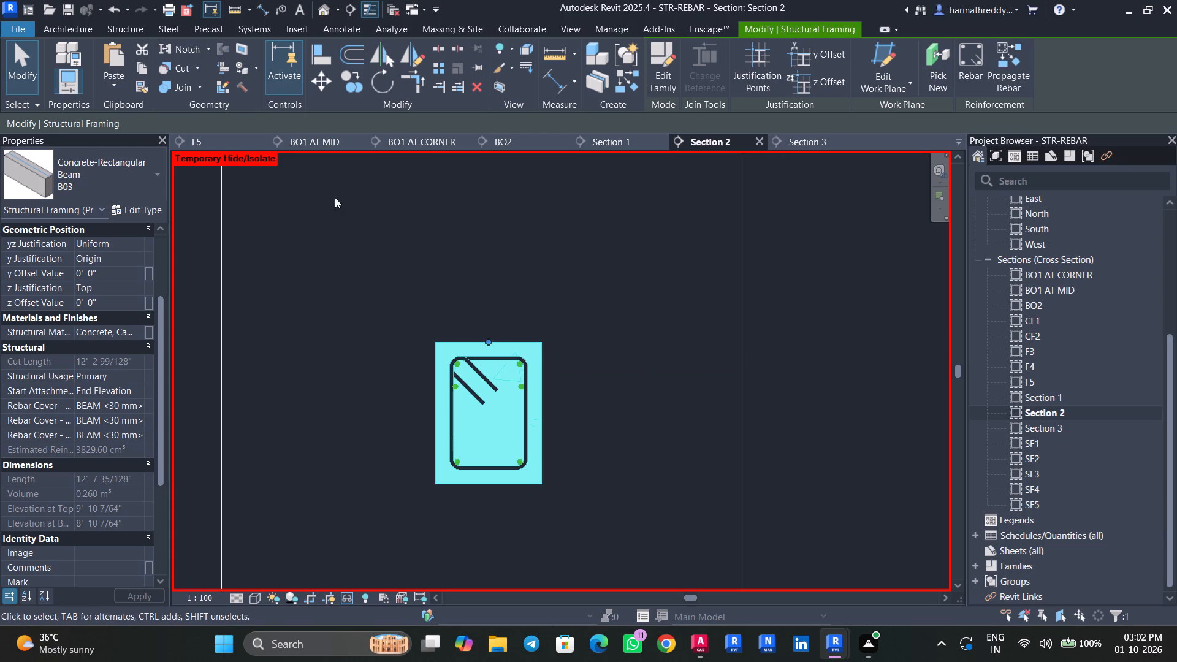
# In the 3D view, inspect the B03 beam's extra H12 bars and how the beam meets its neighbours.
pyautogui.click(318, 12)
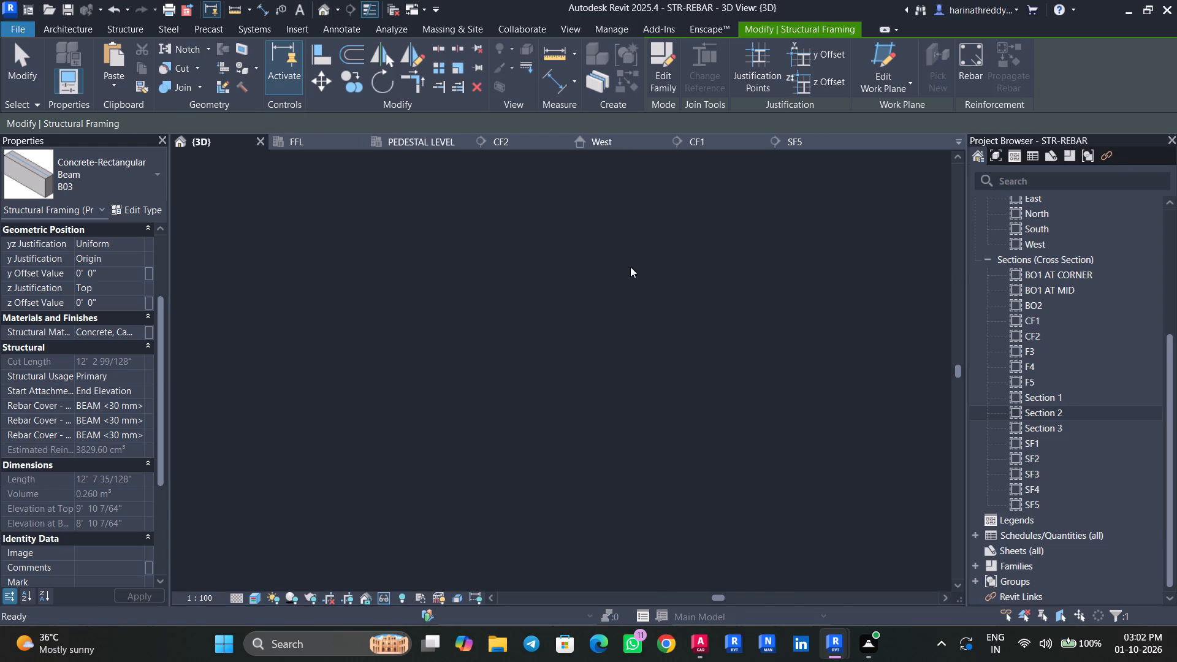
pyautogui.scroll(9, 395, 265)
pyautogui.moveTo(505, 370); pyautogui.dragTo(671, 335, button='middle')
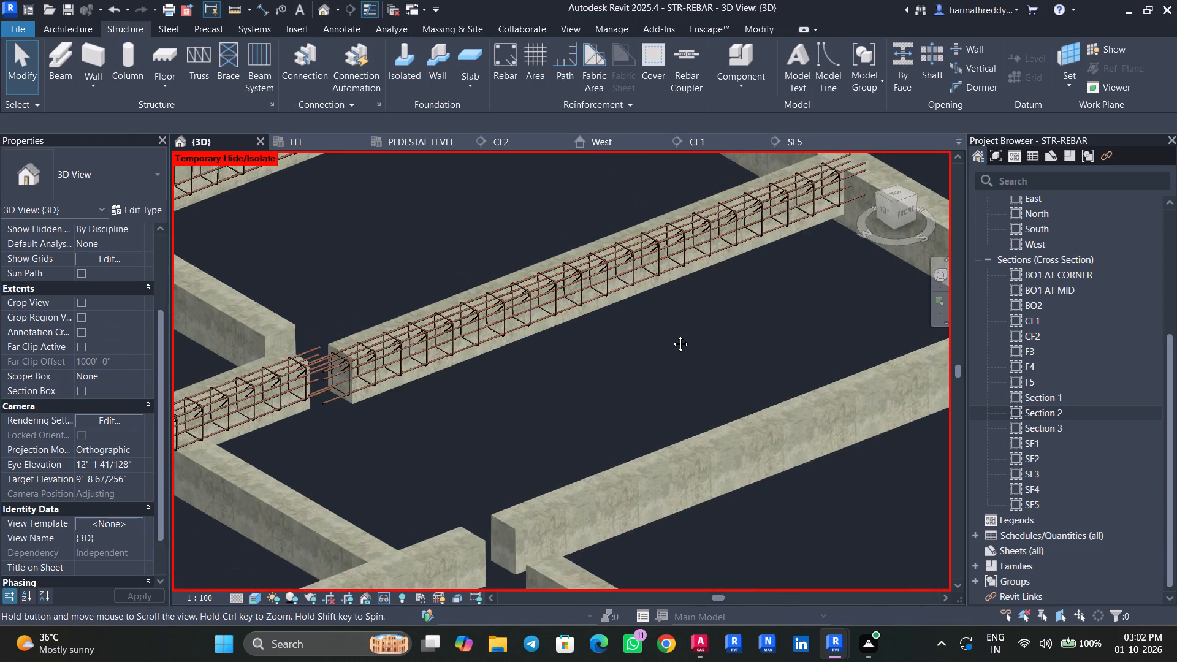
pyautogui.moveTo(671, 335); pyautogui.dragTo(666, 358, button='middle')
pyautogui.scroll(3, 371, 381)
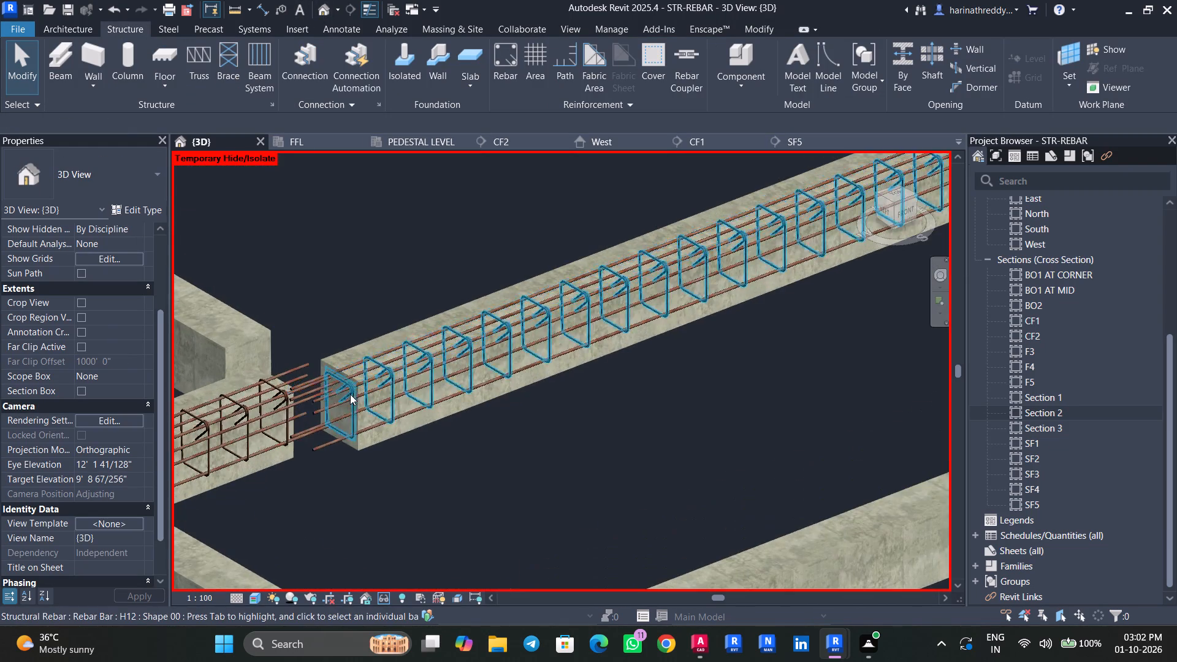
pyautogui.scroll(5, 329, 406)
pyautogui.click(326, 412)
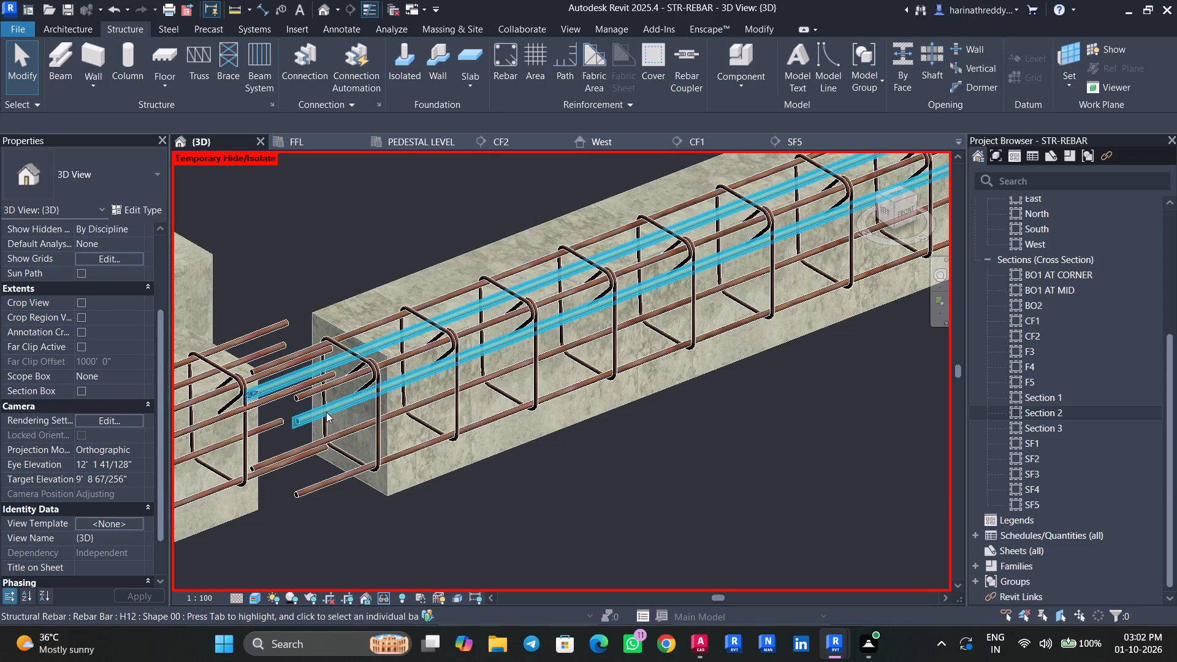
pyautogui.scroll(-7, 620, 479)
pyautogui.moveTo(649, 482); pyautogui.dragTo(614, 440, button='middle')
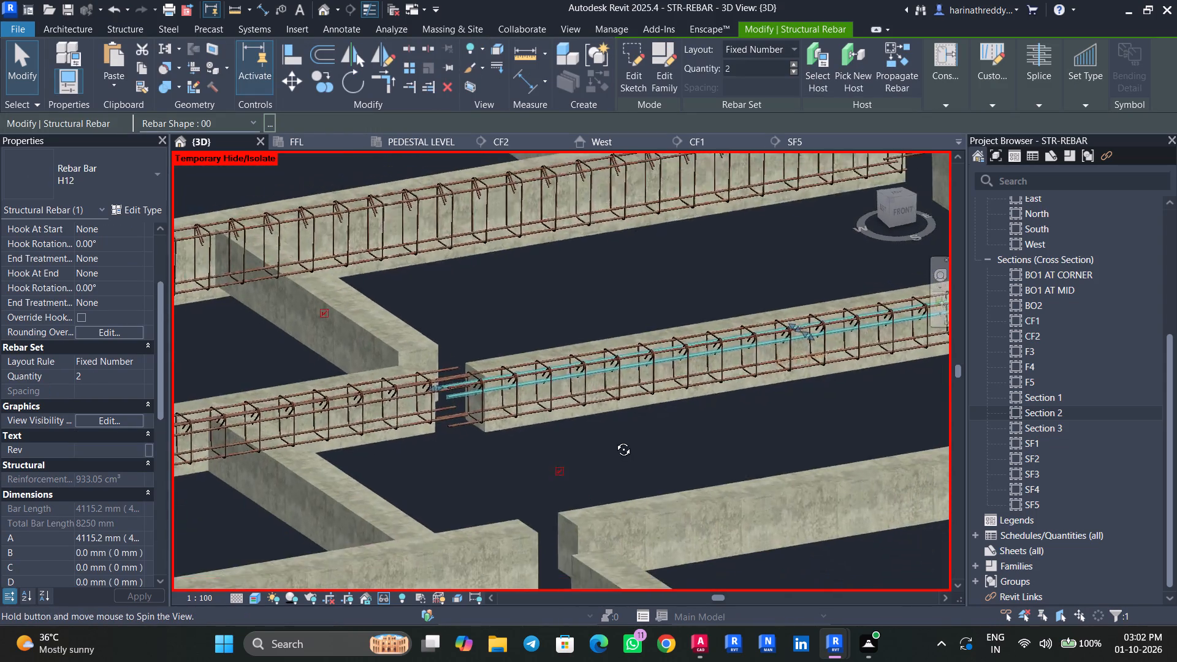
pyautogui.moveTo(614, 440); pyautogui.dragTo(563, 363, button='middle')
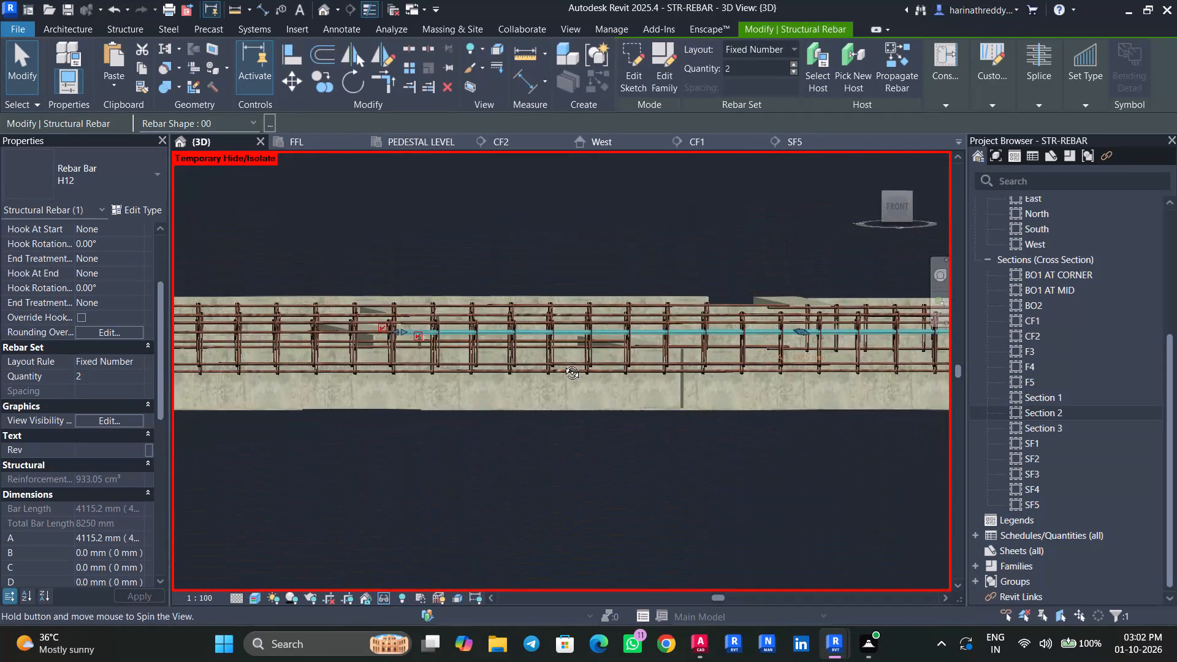
pyautogui.moveTo(563, 363); pyautogui.dragTo(324, 490, button='middle')
pyautogui.scroll(-4, 504, 468)
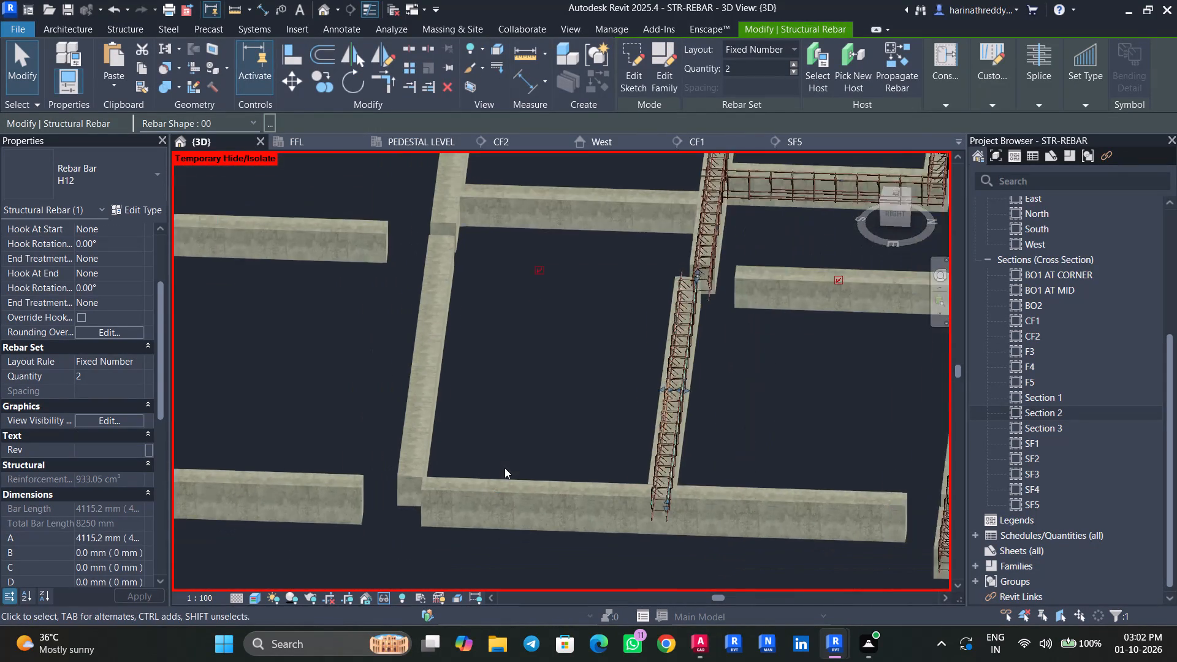
pyautogui.scroll(-1, 505, 468)
pyautogui.moveTo(528, 446); pyautogui.dragTo(493, 530, button='middle')
pyautogui.press('Escape')
pyautogui.press('Escape')
pyautogui.scroll(5, 614, 395)
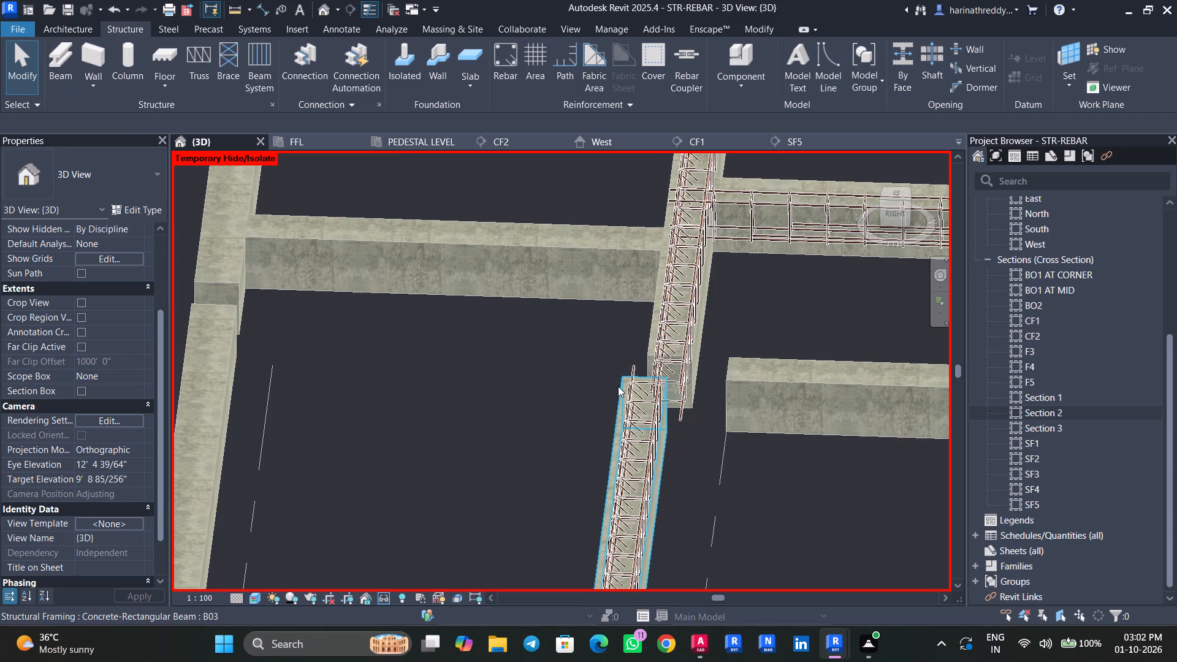
pyautogui.click(618, 386)
pyautogui.scroll(-2, 618, 386)
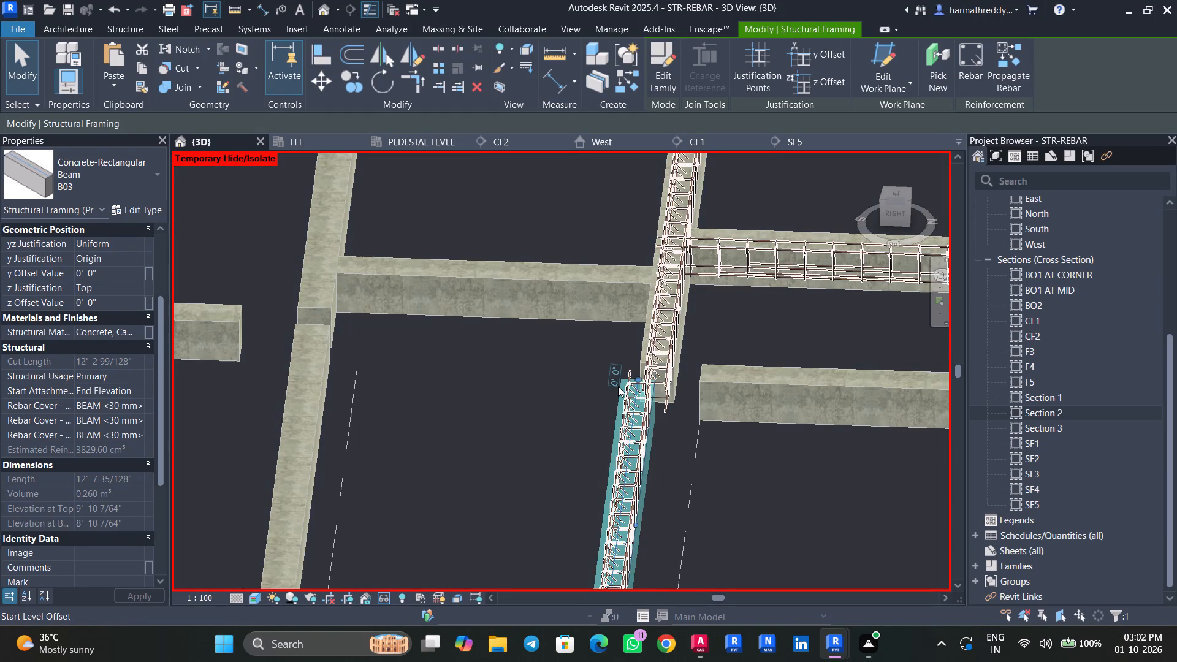
# In the AutoCAD details drawing, examine where the extra bars sit in the B03 sections at midspan and support.
pyautogui.click(699, 635)
pyautogui.scroll(-2, 476, 408)
pyautogui.moveTo(457, 420); pyautogui.dragTo(281, 479, button='middle')
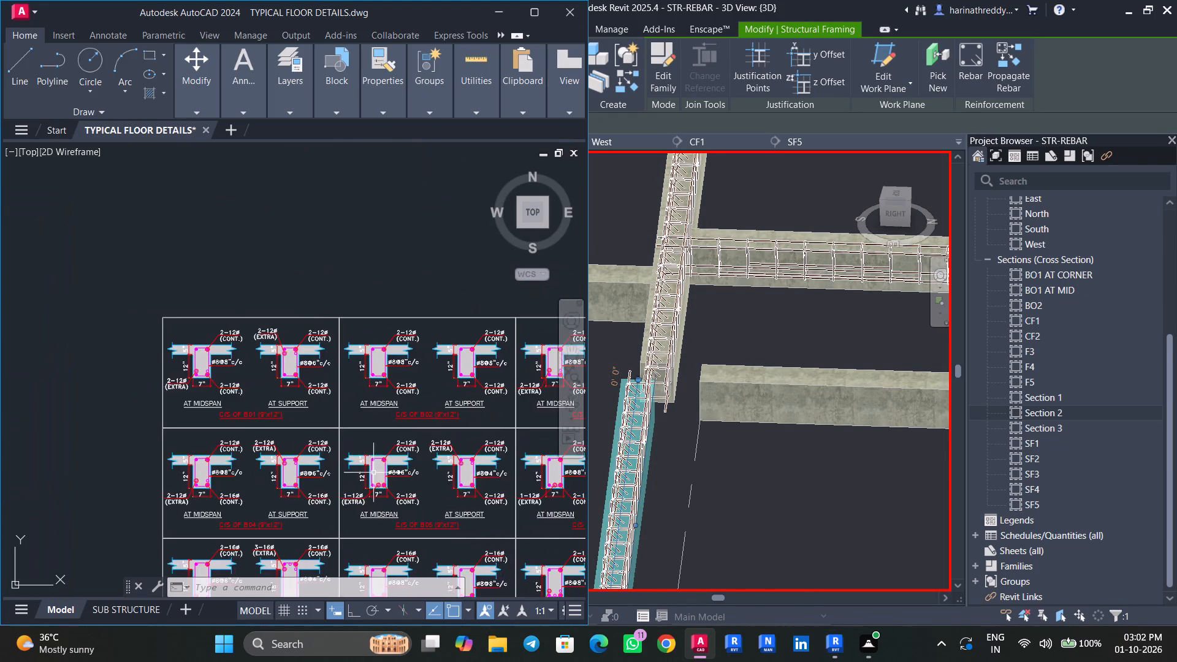
pyautogui.moveTo(406, 473); pyautogui.dragTo(317, 495, button='middle')
pyautogui.scroll(2, 488, 452)
pyautogui.moveTo(488, 452); pyautogui.dragTo(338, 493, button='middle')
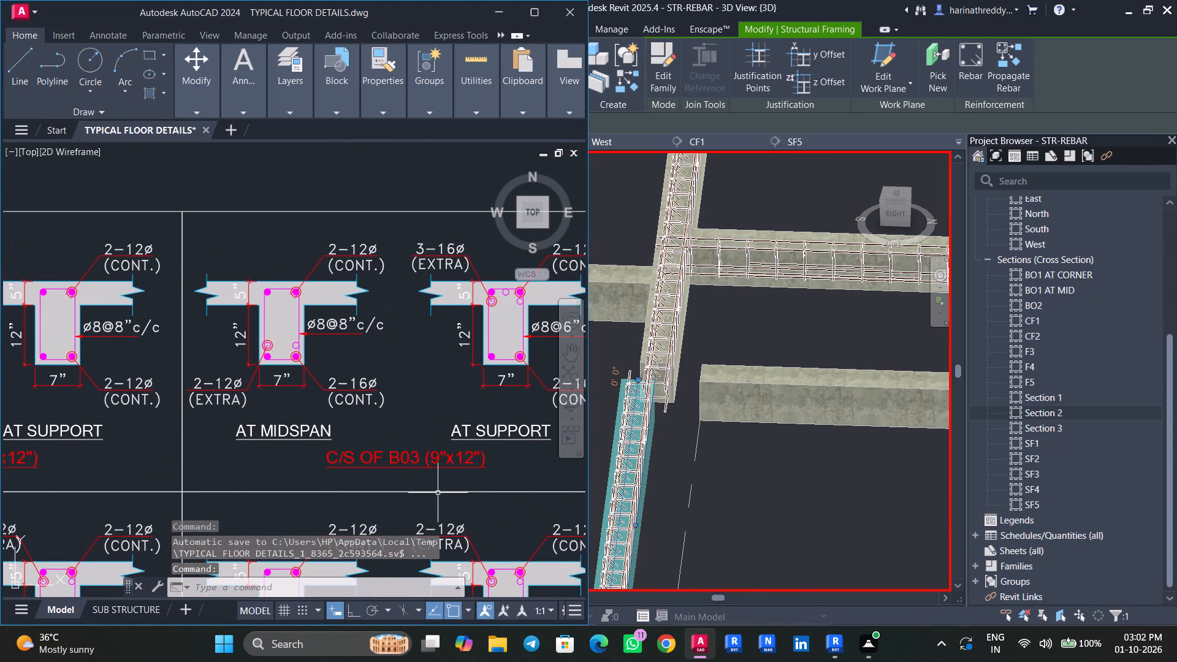
pyautogui.moveTo(438, 493); pyautogui.dragTo(376, 496, button='middle')
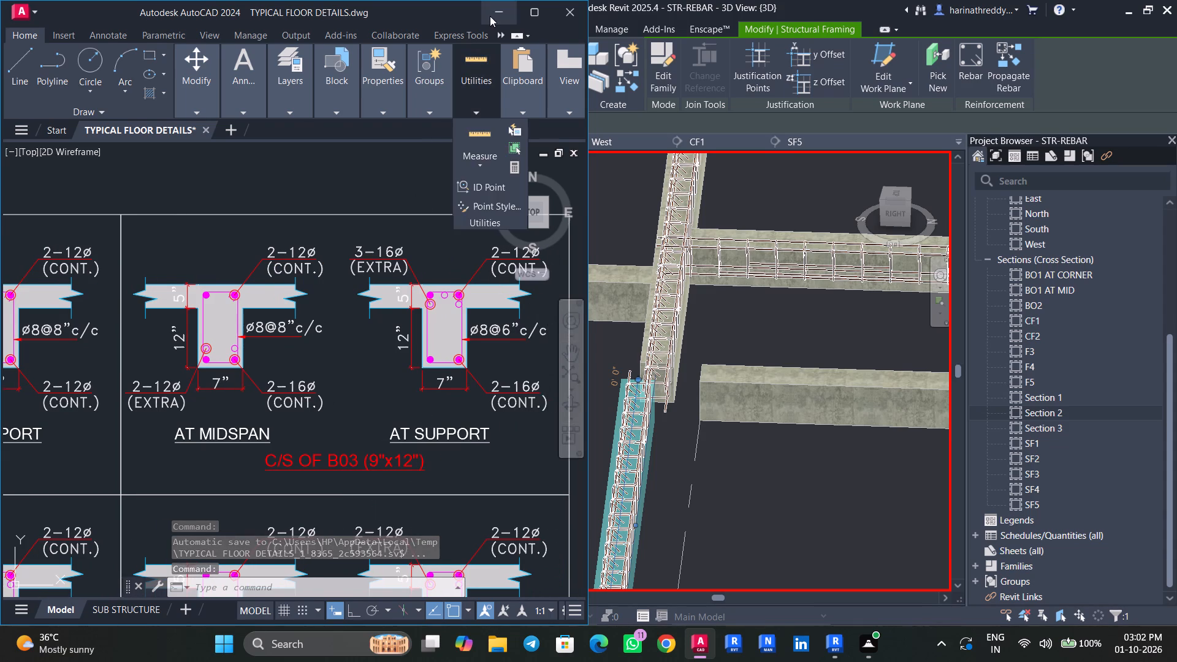
pyautogui.click(490, 15)
# In Revit's Section 2 view, move the B03 beam's two extra H12 bars down to about 3 3/8" above the beam's underside.
pyautogui.scroll(-2, 729, 422)
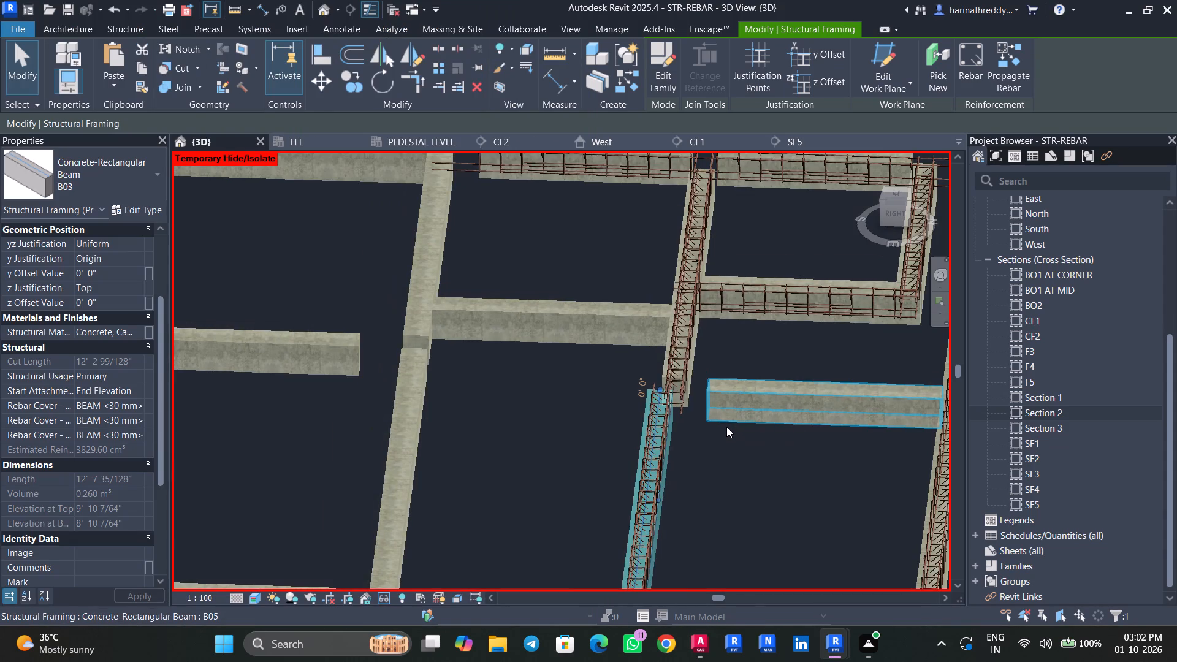
pyautogui.scroll(-3, 725, 475)
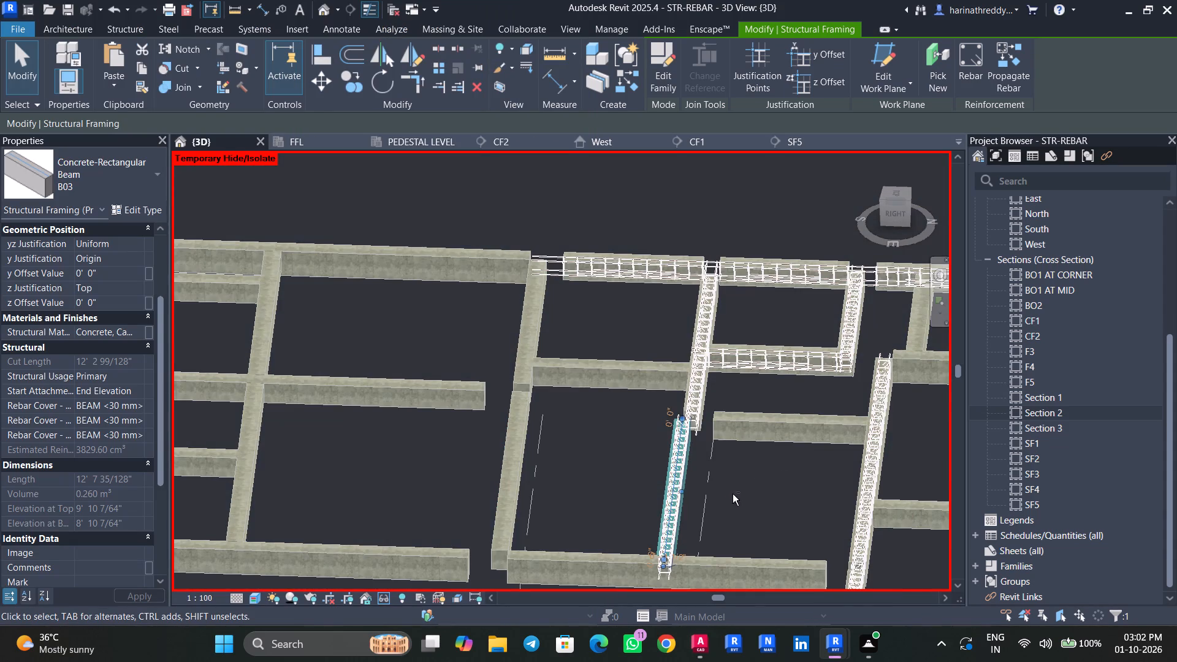
pyautogui.keyDown('shift'); pyautogui.moveTo(782, 473); pyautogui.dragTo(908, 428, button='middle'); pyautogui.keyUp('shift')
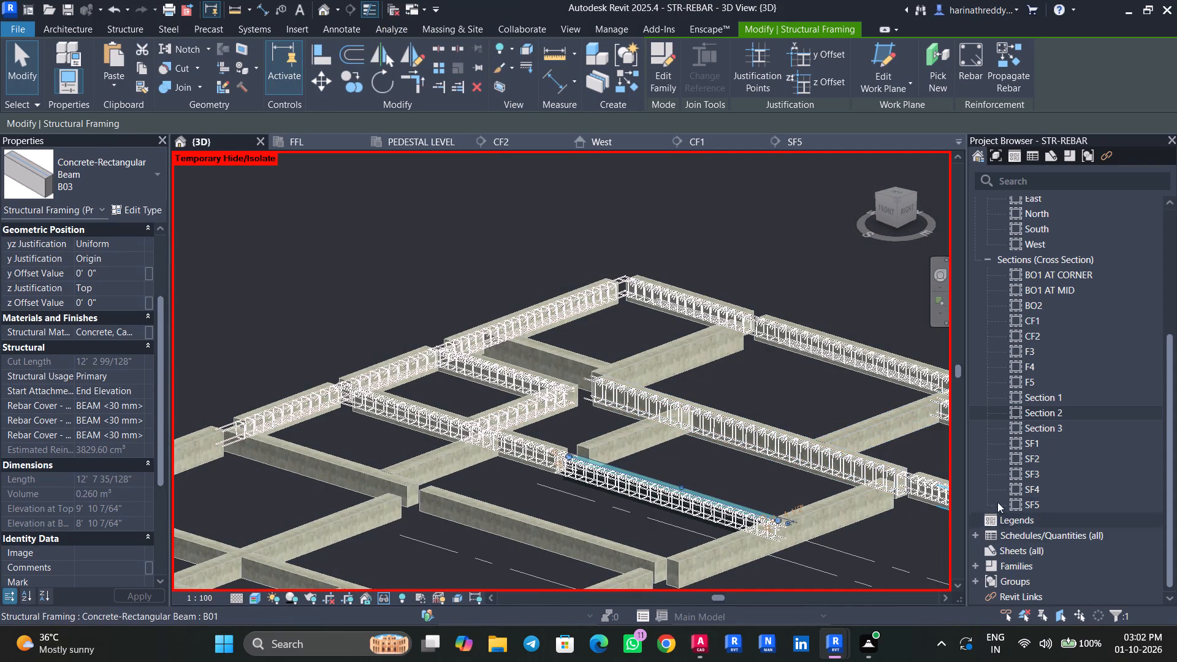
pyautogui.doubleClick(1041, 424)
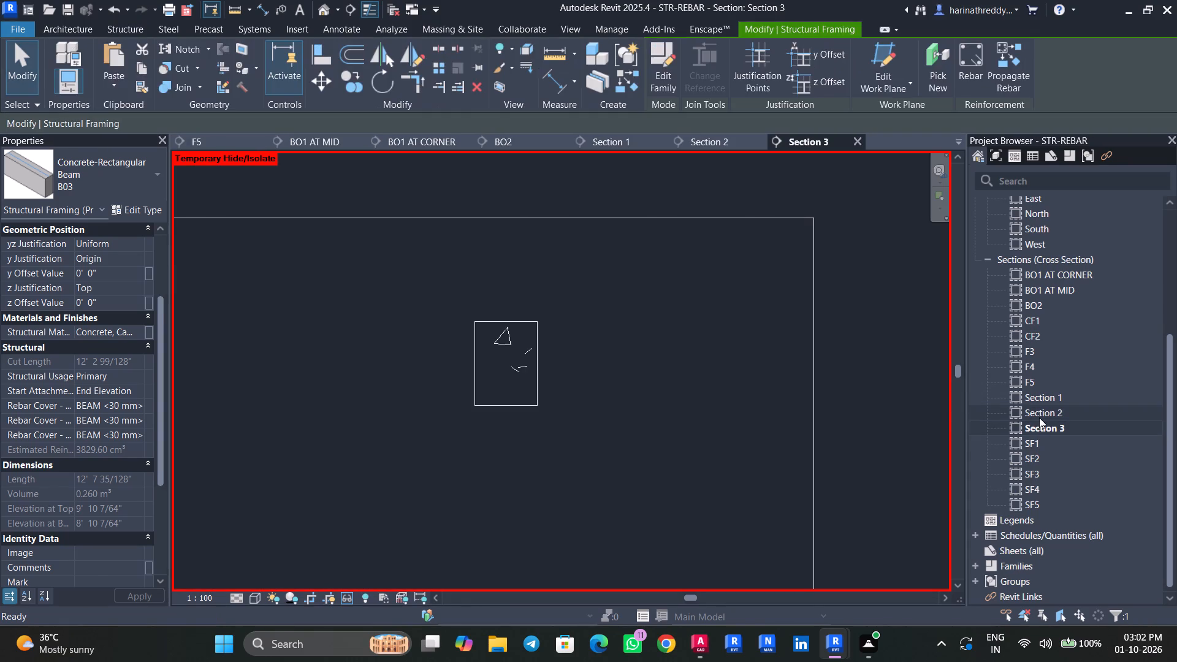
pyautogui.doubleClick(1039, 417)
pyautogui.scroll(4, 444, 415)
pyautogui.press('Escape')
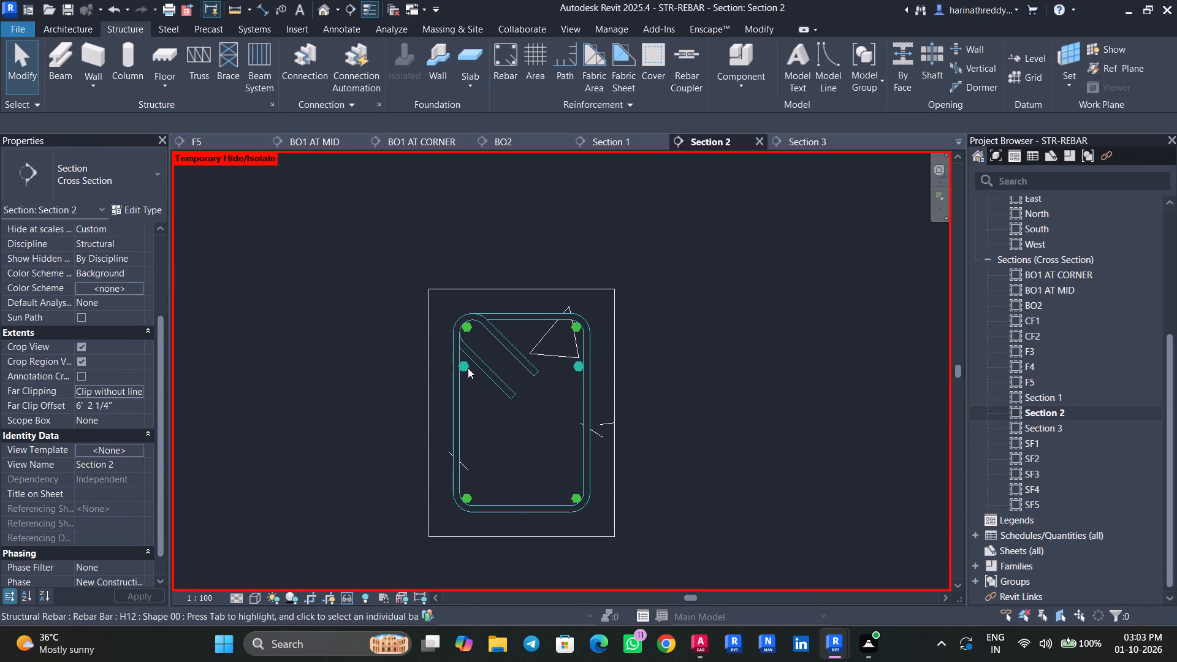
pyautogui.click(468, 368)
pyautogui.press('Down')
pyautogui.press('Down')
pyautogui.press('Down')
pyautogui.press('Down')
pyautogui.press('Down')
pyautogui.press('Down')
pyautogui.press('Down')
pyautogui.press('Down')
pyautogui.press('Down')
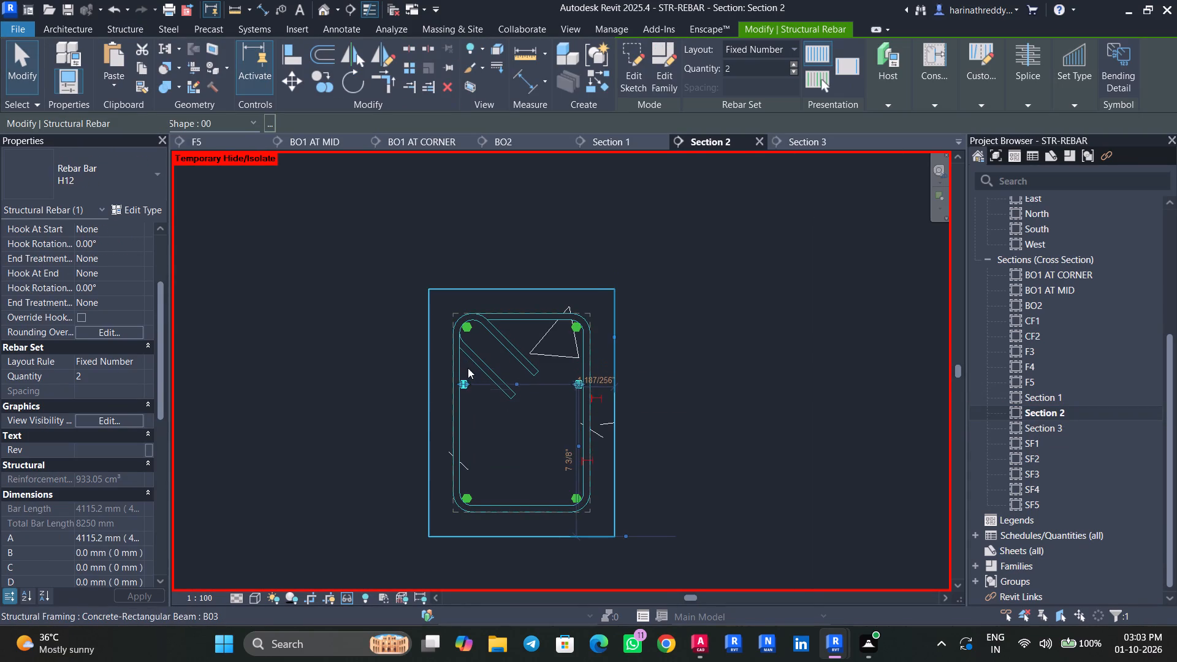
pyautogui.press('Down')
pyautogui.press('Down')
pyautogui.press('Down')
pyautogui.press('Down')
pyautogui.press('Down')
pyautogui.press('Down')
pyautogui.press('Down')
pyautogui.press('Down')
pyautogui.press('Down')
pyautogui.press('Down')
pyautogui.press('Down')
pyautogui.press('Down')
pyautogui.press('Down')
pyautogui.press('Down')
pyautogui.press('Down')
pyautogui.press('Down')
pyautogui.press('Down')
pyautogui.press('Down')
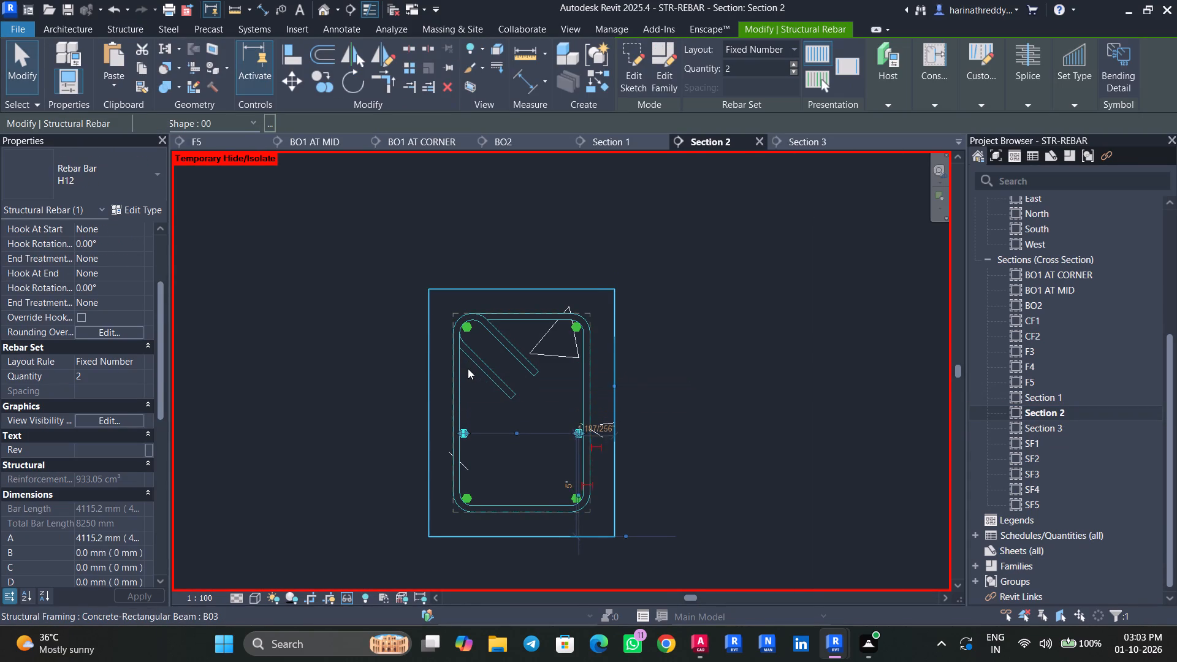
pyautogui.press('Down')
pyautogui.press('Down')
pyautogui.press('Down')
pyautogui.press('Down')
pyautogui.press('Down')
pyautogui.press('Down')
pyautogui.press('Down')
pyautogui.press('Down')
pyautogui.press('Down')
pyautogui.press('Down')
pyautogui.press('Down')
pyautogui.press('Down')
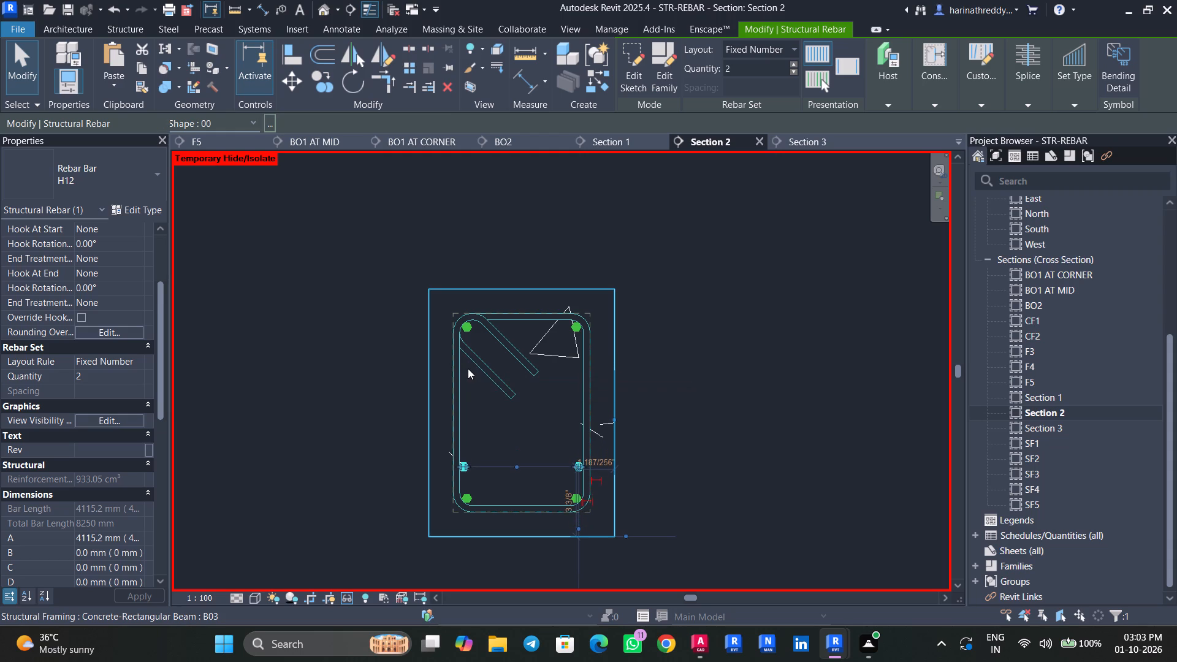
pyautogui.press('Escape')
pyautogui.press('Escape')
pyautogui.press('Escape')
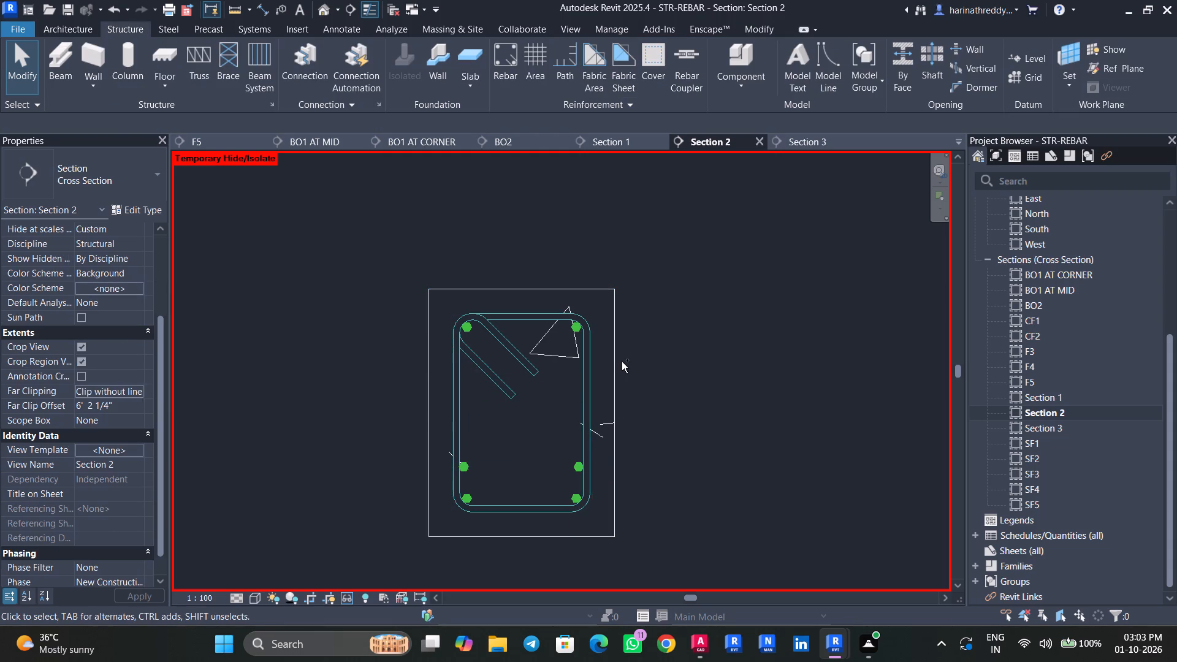
# Save the project.
pyautogui.hotkey('ctrl', 's')
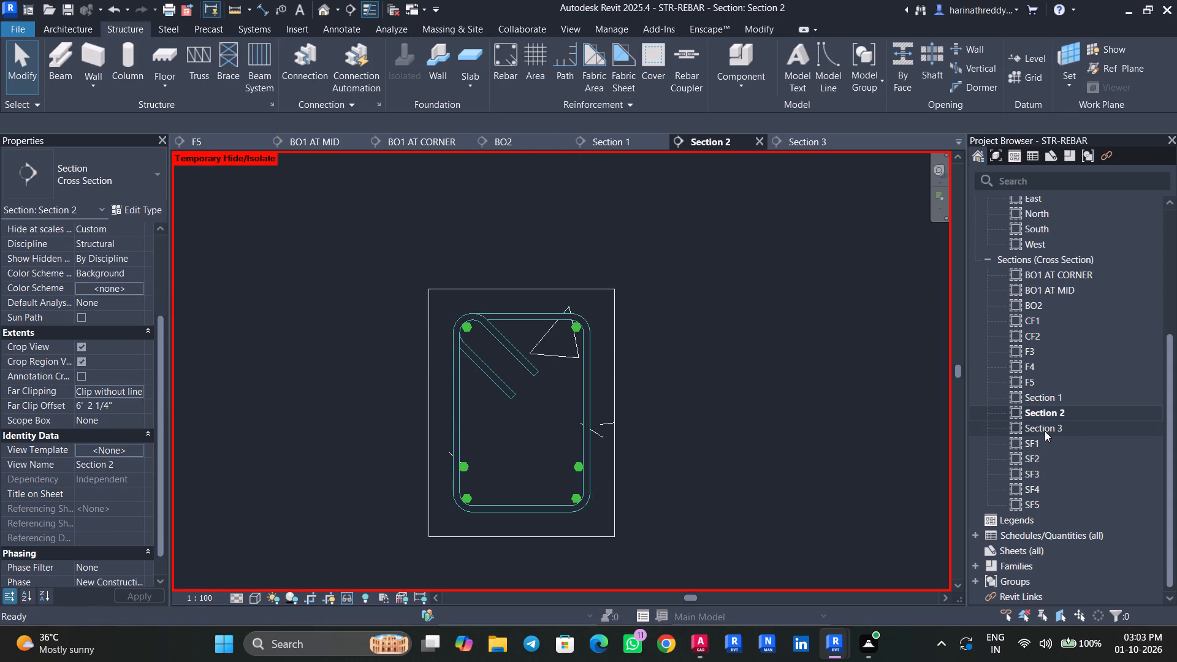
# Revisit the B04 beam's Section 3 view and return to the PL structural plan.
pyautogui.doubleClick(1045, 431)
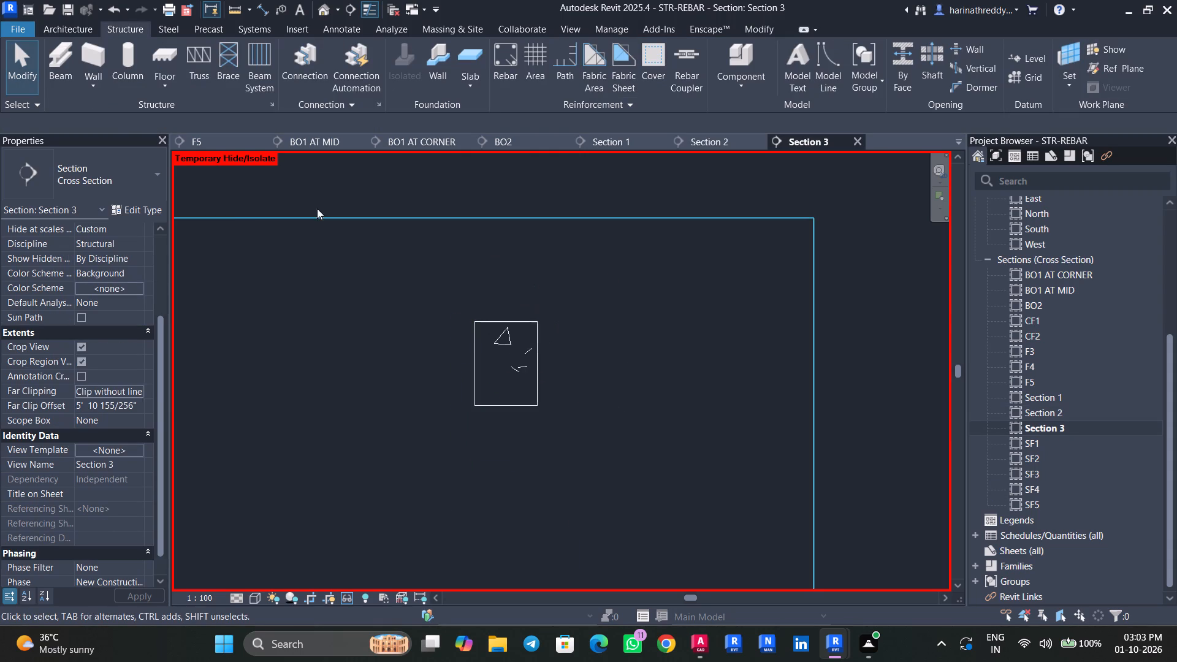
pyautogui.scroll(9, 1067, 292)
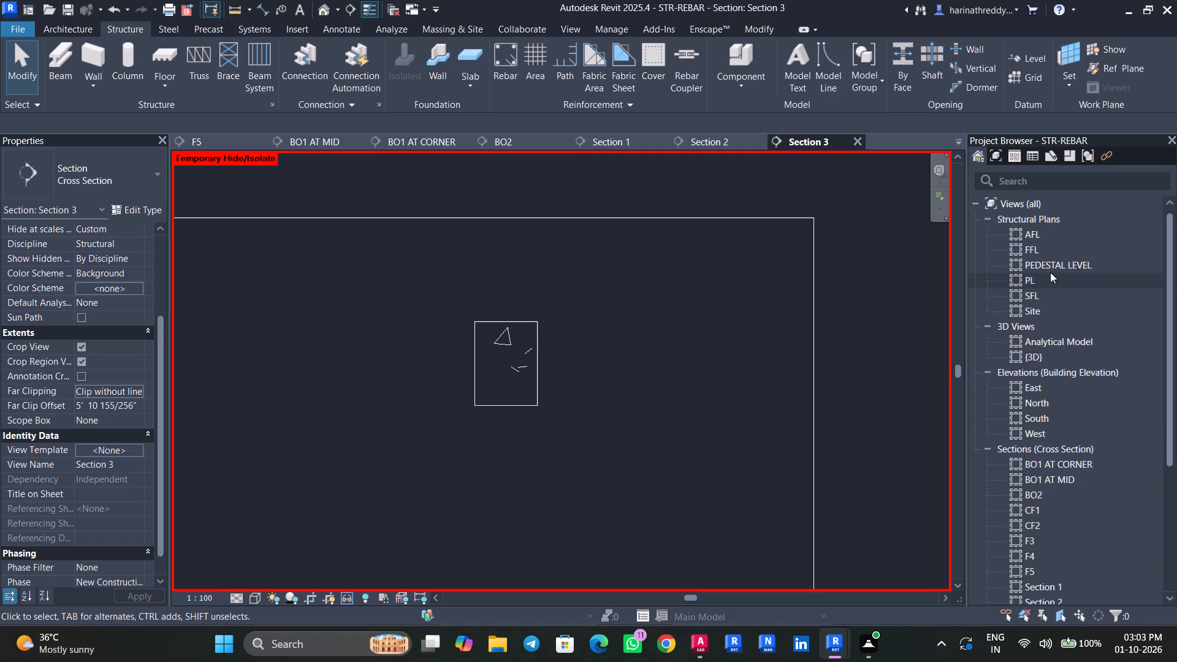
pyautogui.doubleClick(1046, 283)
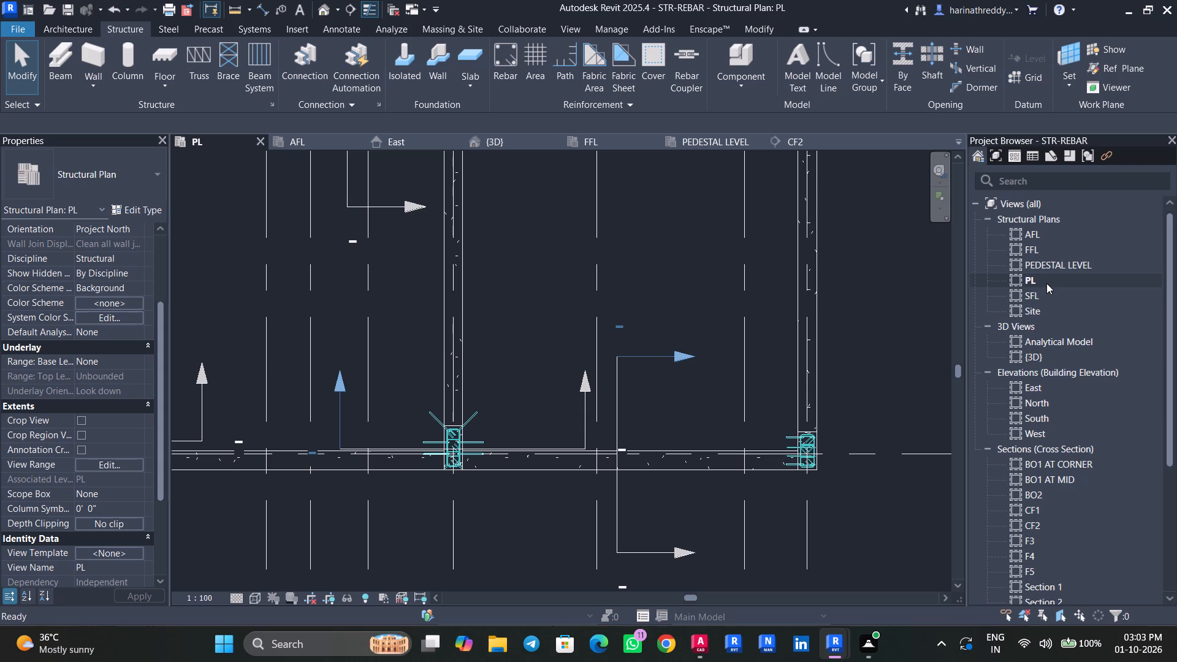
# Check the beam on grid 1 in the plan against the B04 midspan and support sections in the AutoCAD details drawing.
pyautogui.press('Escape')
pyautogui.click(644, 471)
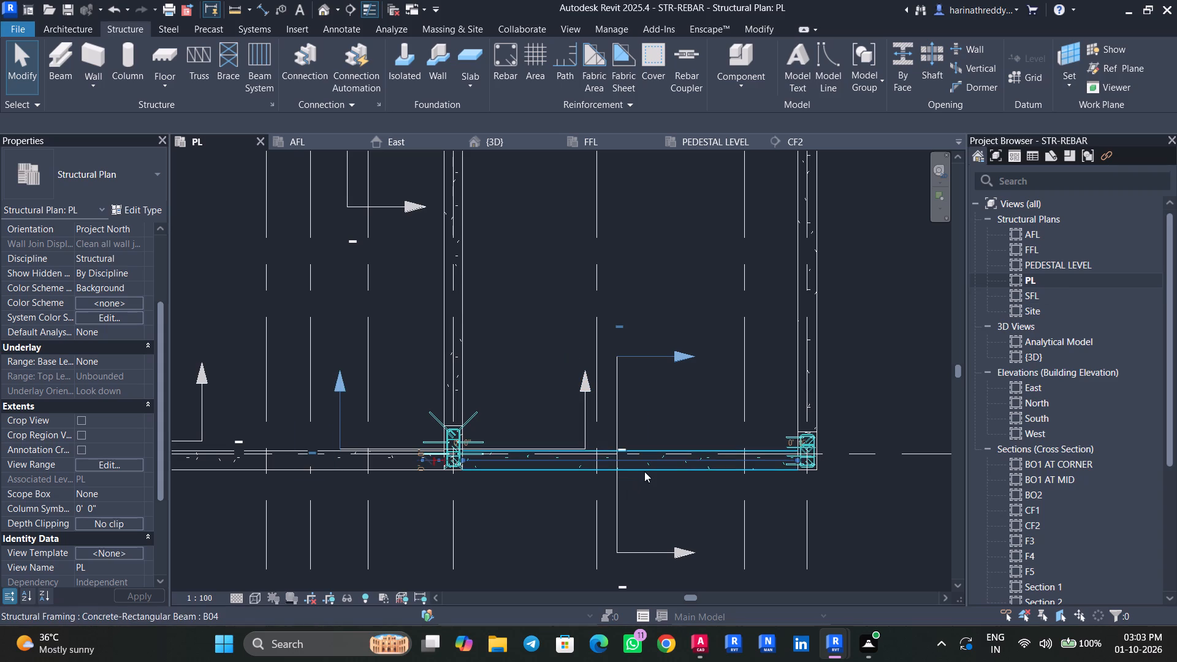
pyautogui.moveTo(706, 494); pyautogui.dragTo(652, 481, button='middle')
pyautogui.scroll(-3, 652, 481)
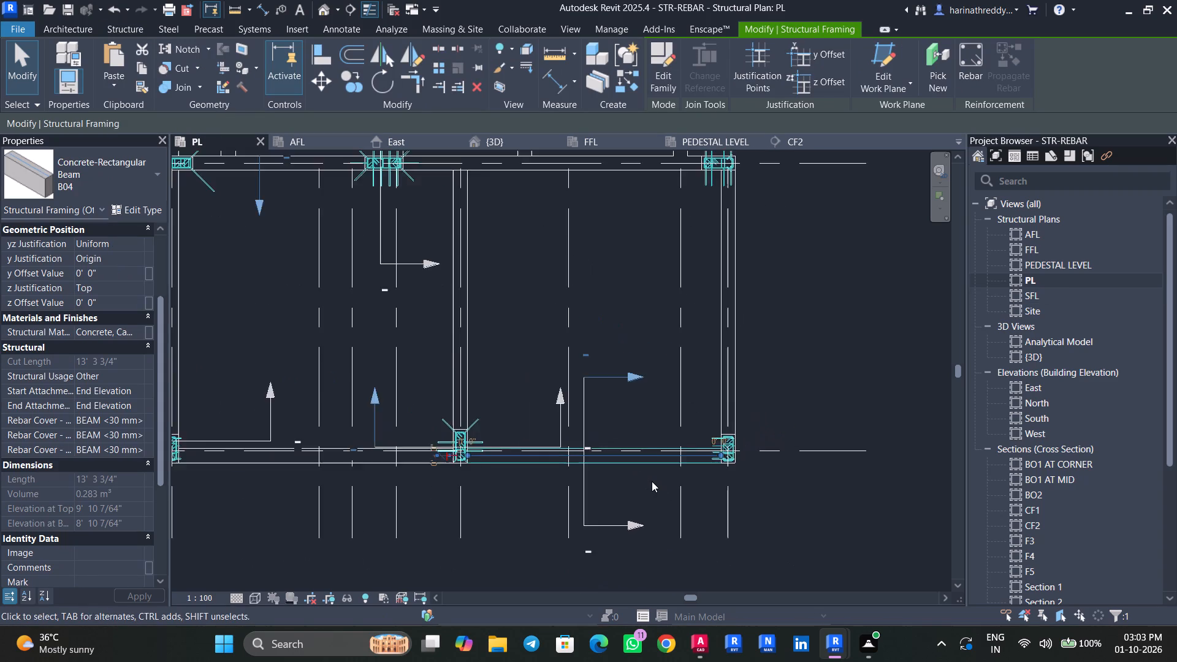
pyautogui.scroll(-1, 652, 481)
pyautogui.click(698, 631)
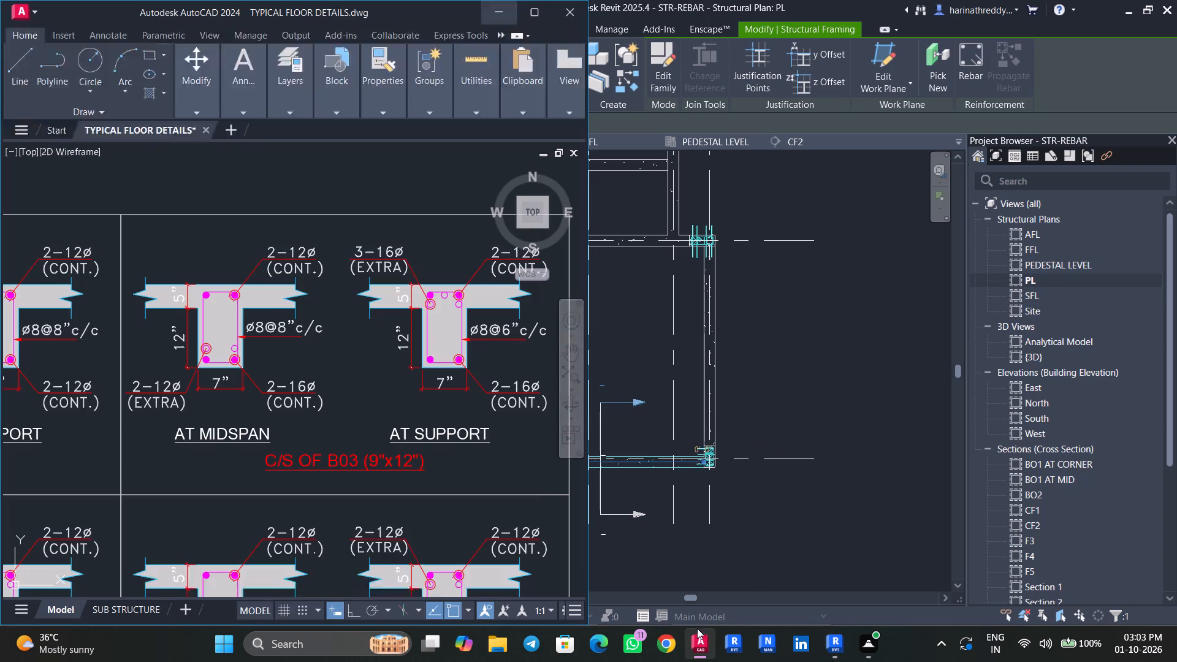
pyautogui.scroll(-3, 430, 419)
pyautogui.moveTo(285, 443); pyautogui.dragTo(392, 427, button='middle')
pyautogui.scroll(4, 296, 455)
pyautogui.moveTo(290, 463); pyautogui.dragTo(446, 377, button='middle')
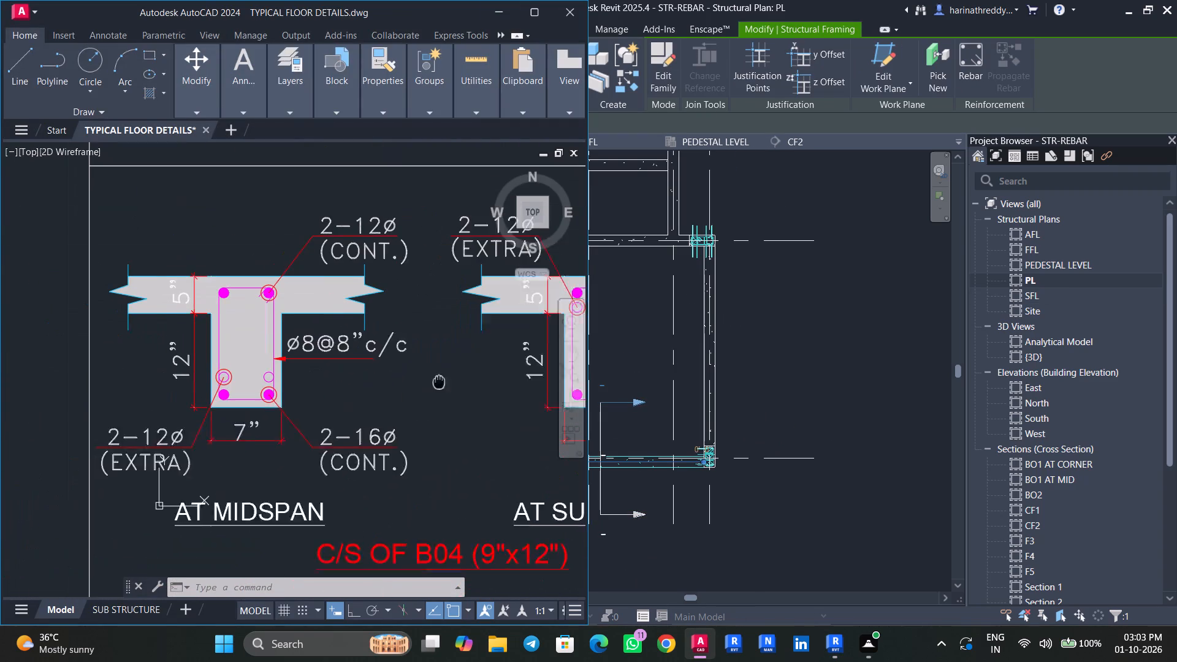
pyautogui.moveTo(446, 377); pyautogui.dragTo(450, 375, button='middle')
pyautogui.scroll(-1, 450, 375)
pyautogui.moveTo(446, 374); pyautogui.dragTo(408, 363, button='middle')
pyautogui.moveTo(402, 365); pyautogui.dragTo(284, 386, button='middle')
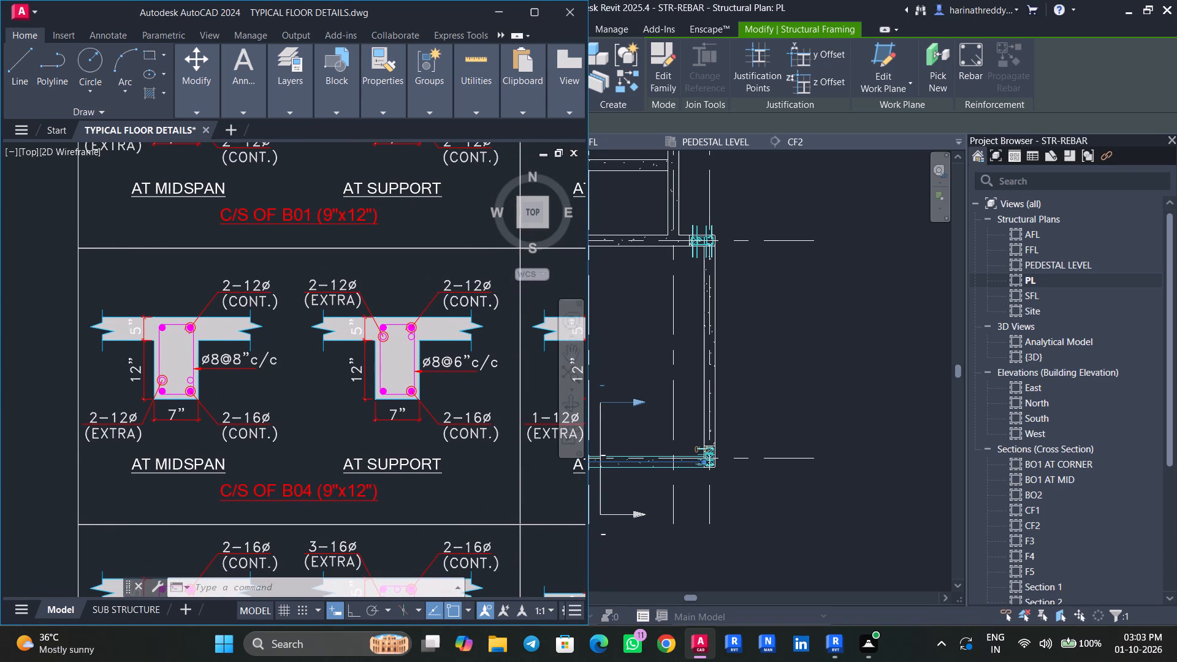
pyautogui.click(501, 9)
# In Revit, open the section view that cuts the B04 beam on grid 1.
pyautogui.press('Escape')
pyautogui.click(616, 400)
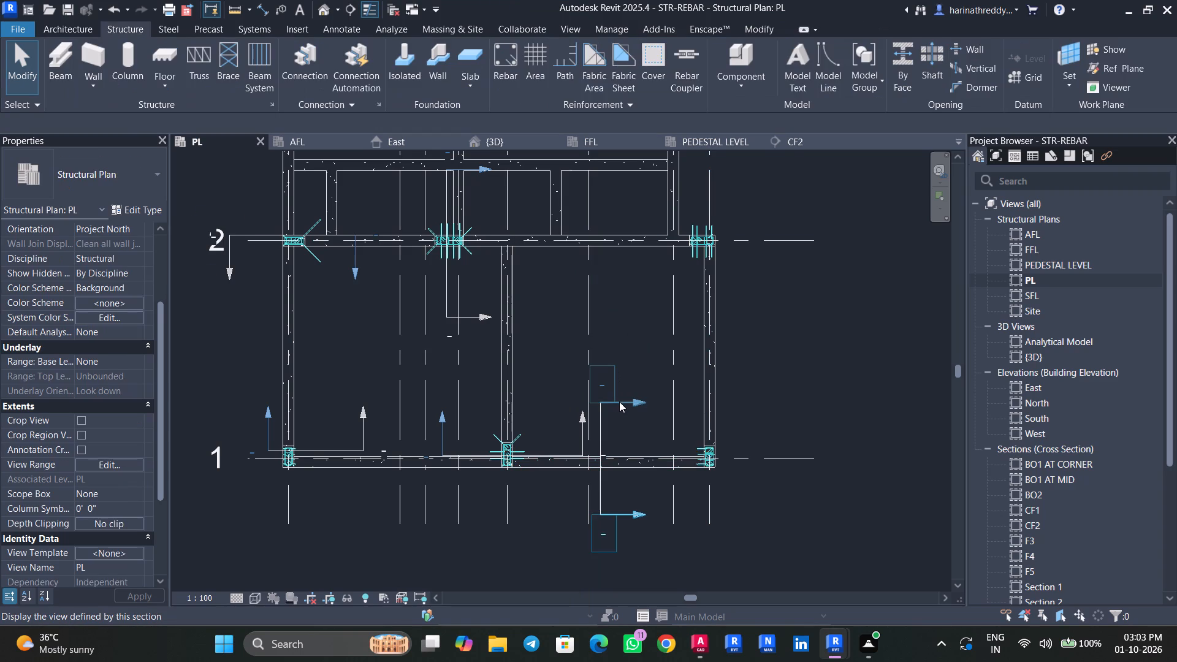
pyautogui.rightClick(619, 401)
pyautogui.click(678, 153)
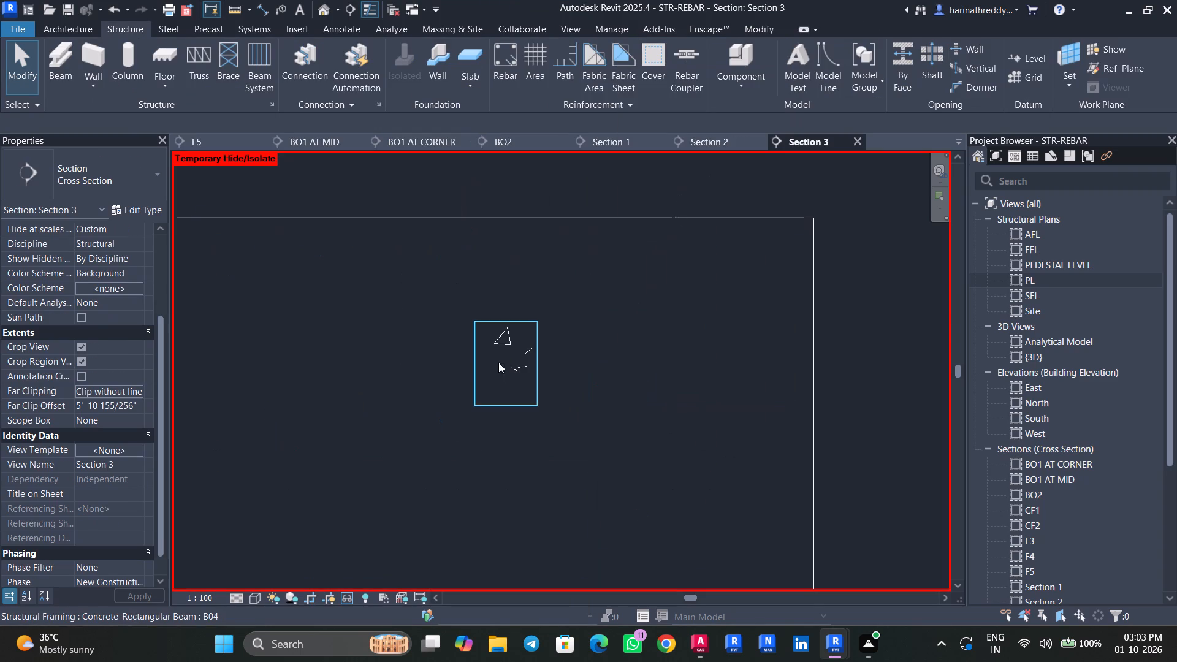
# Place an H8 stirrup of rebar shape 52 in the B04 beam section, oriented parallel to the work plane.
pyautogui.scroll(3, 511, 354)
pyautogui.click(547, 343)
pyautogui.scroll(4, 526, 367)
pyautogui.moveTo(530, 369); pyautogui.dragTo(604, 411, button='middle')
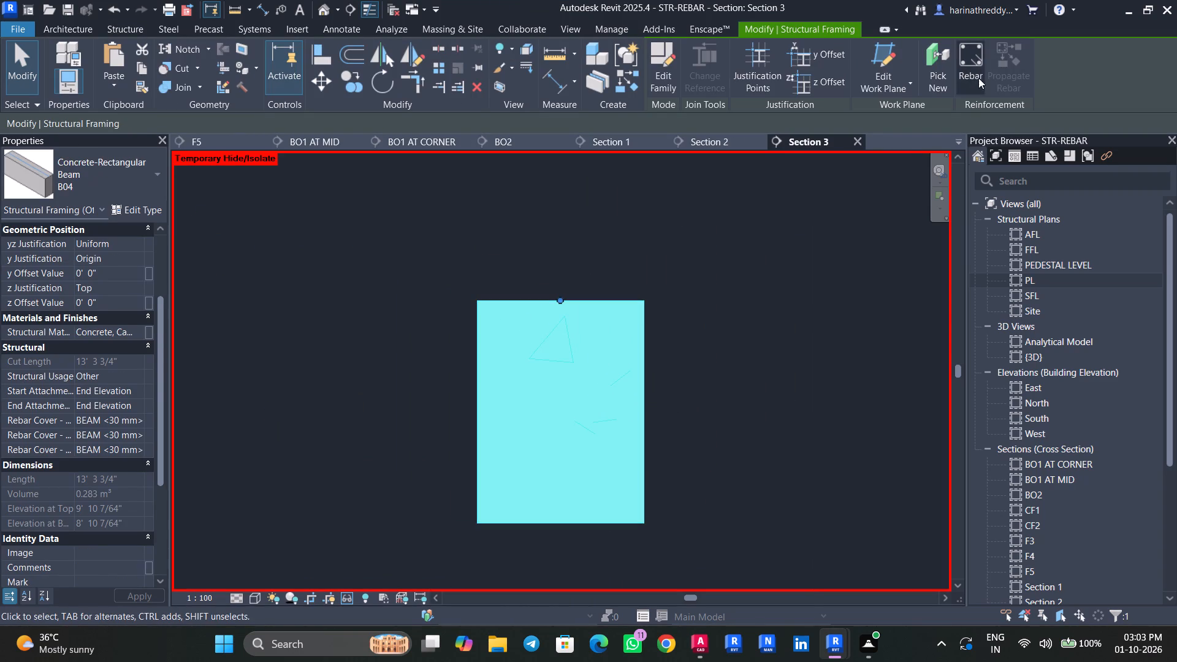
pyautogui.click(978, 59)
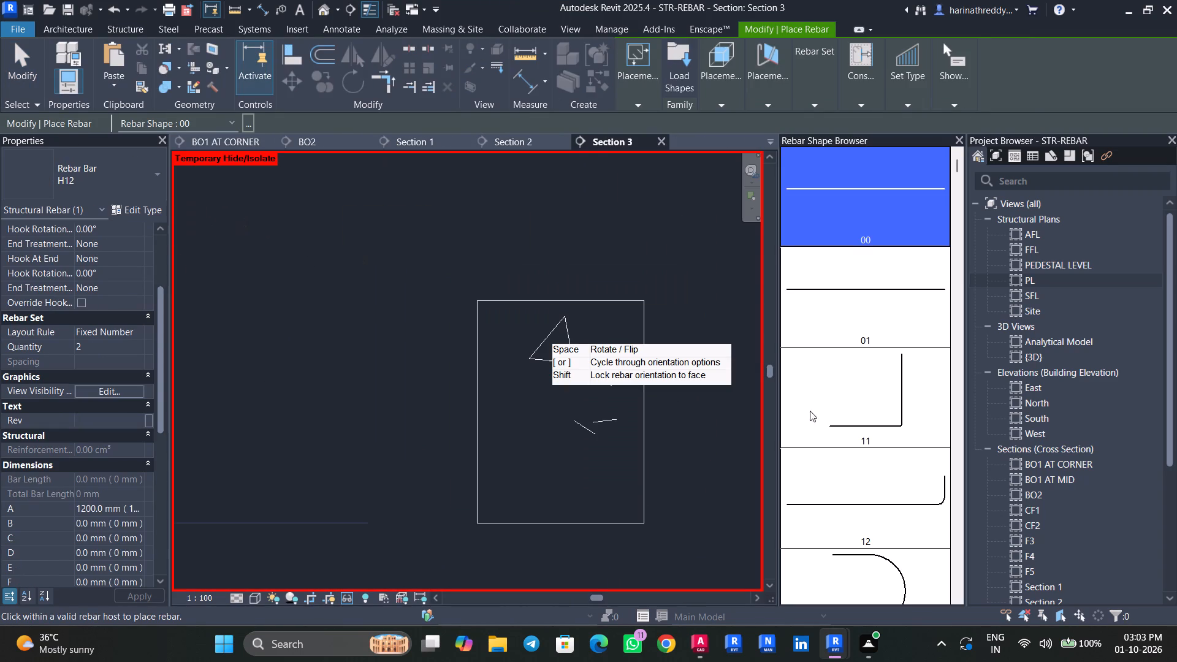
pyautogui.scroll(-5, 856, 460)
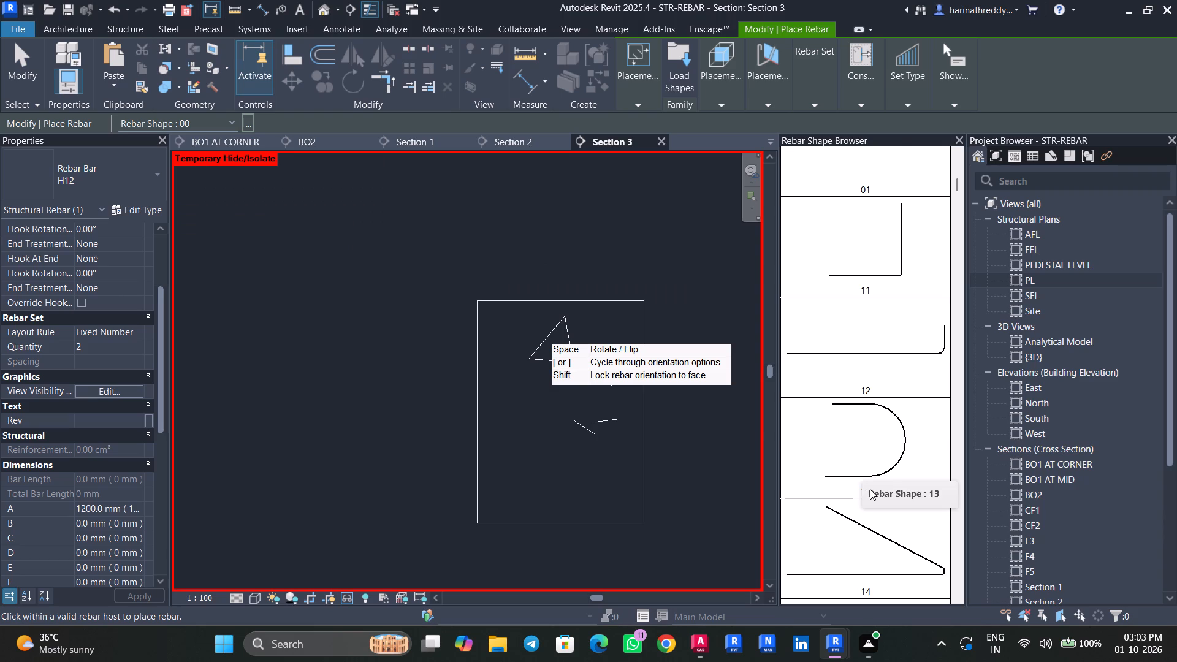
pyautogui.scroll(-20, 870, 489)
pyautogui.scroll(-3, 870, 489)
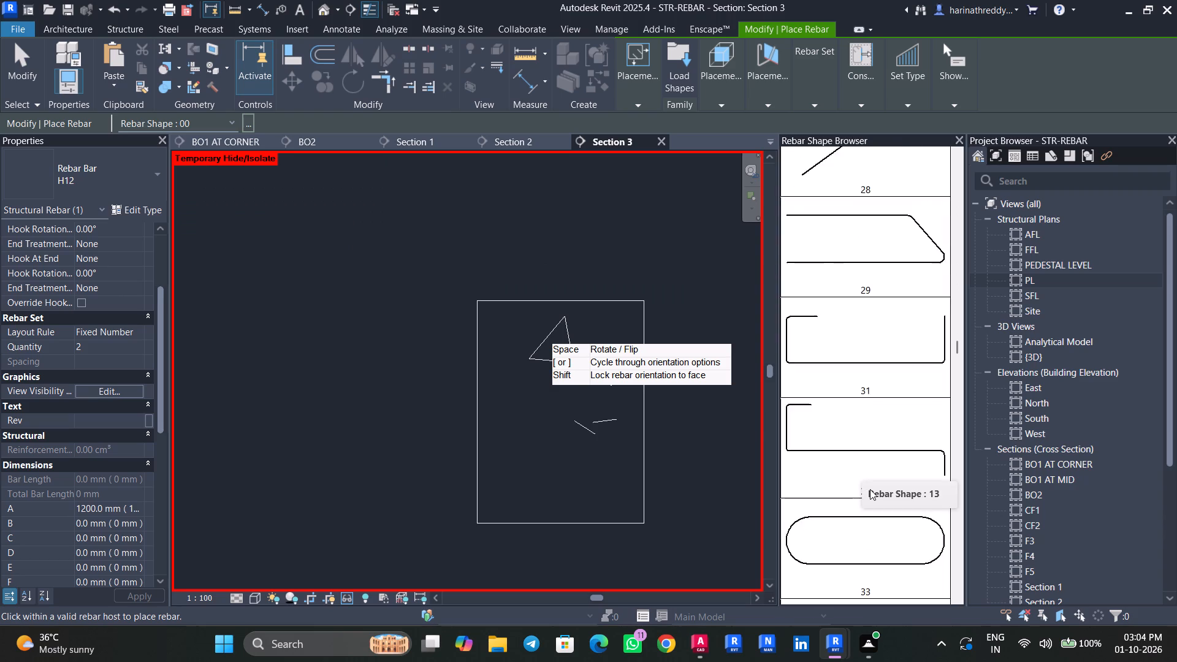
pyautogui.scroll(-20, 870, 489)
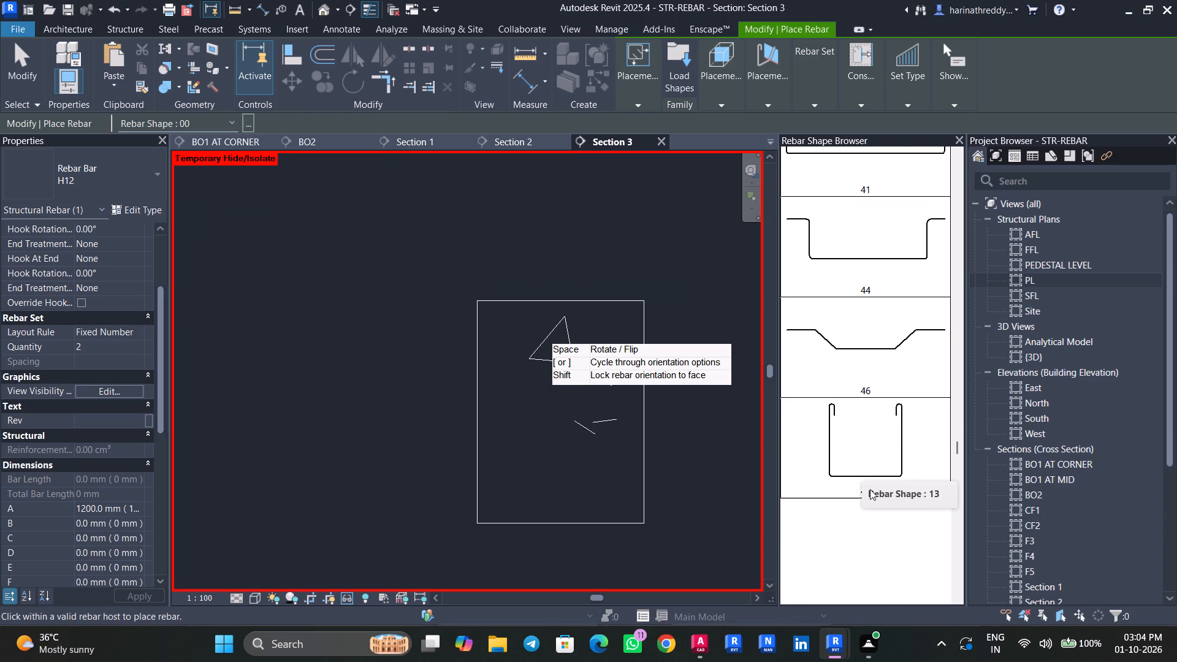
pyautogui.scroll(-3, 870, 489)
pyautogui.click(875, 536)
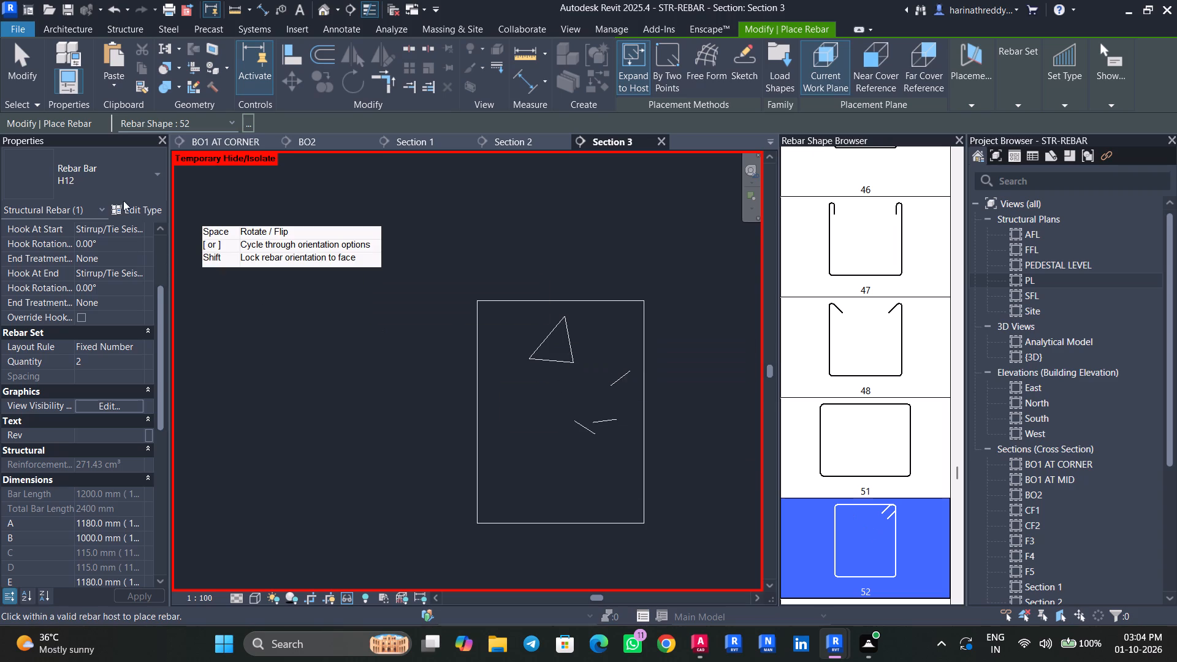
pyautogui.click(116, 175)
pyautogui.scroll(3, 54, 278)
pyautogui.click(63, 276)
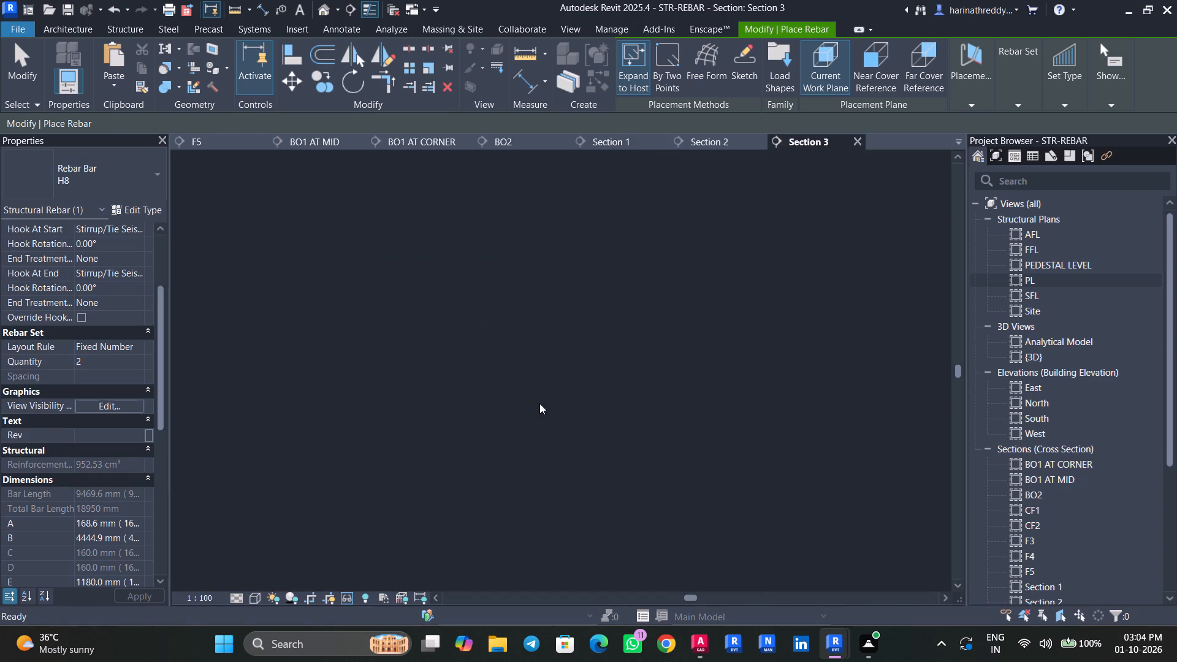
pyautogui.click(987, 94)
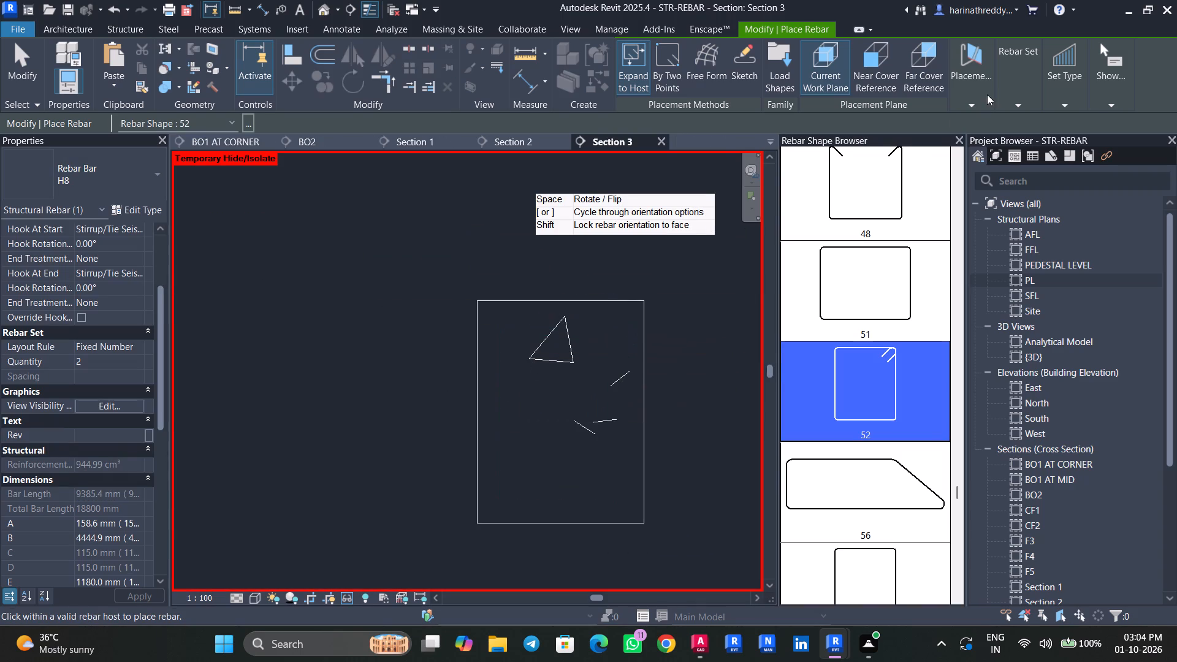
pyautogui.click(973, 139)
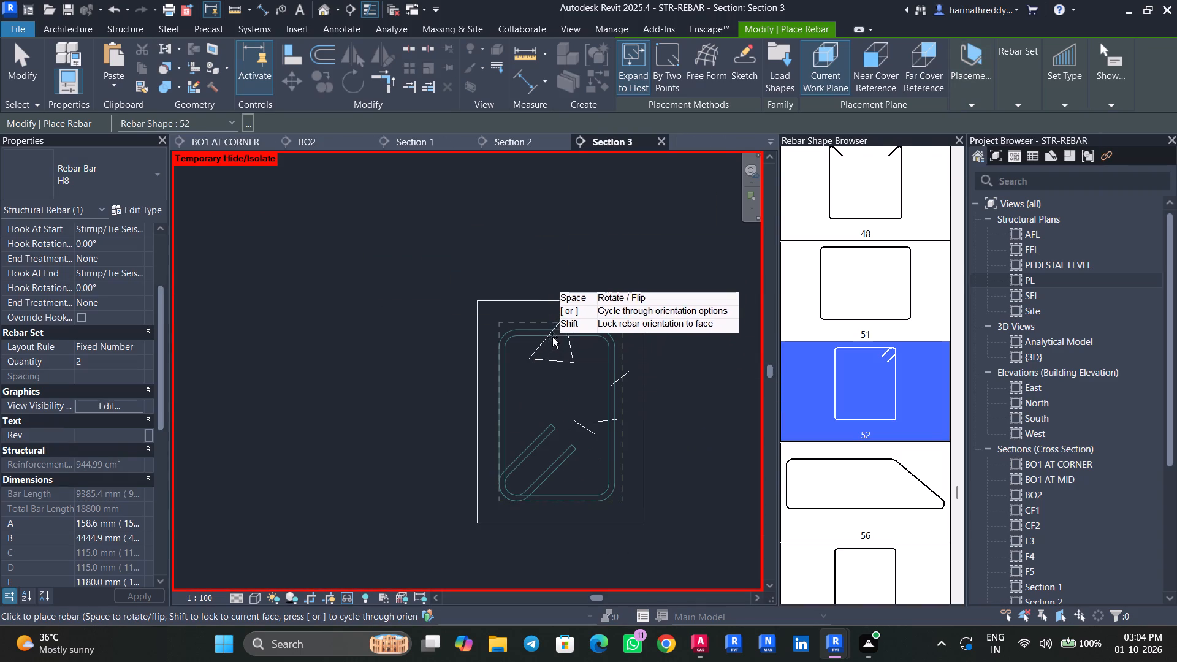
pyautogui.click(611, 457)
pyautogui.press('Escape')
pyautogui.press('Escape')
pyautogui.press('Escape')
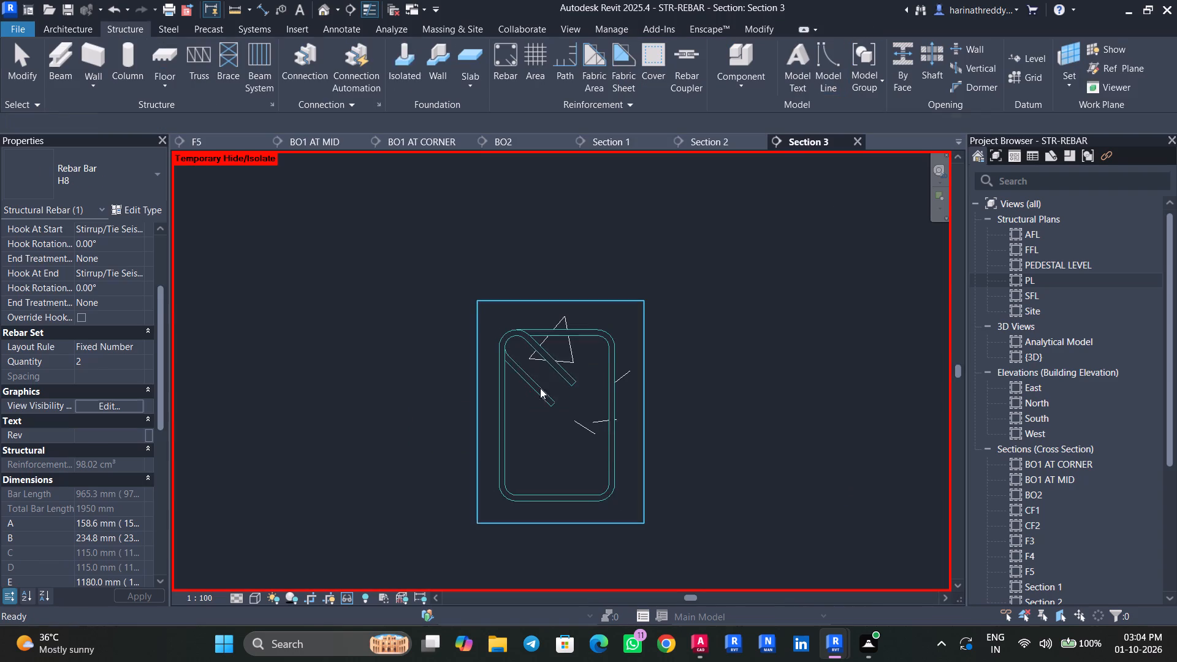
# Set the new stirrup's layout rule to Maximum Spacing with a spacing of 8".
pyautogui.click(512, 358)
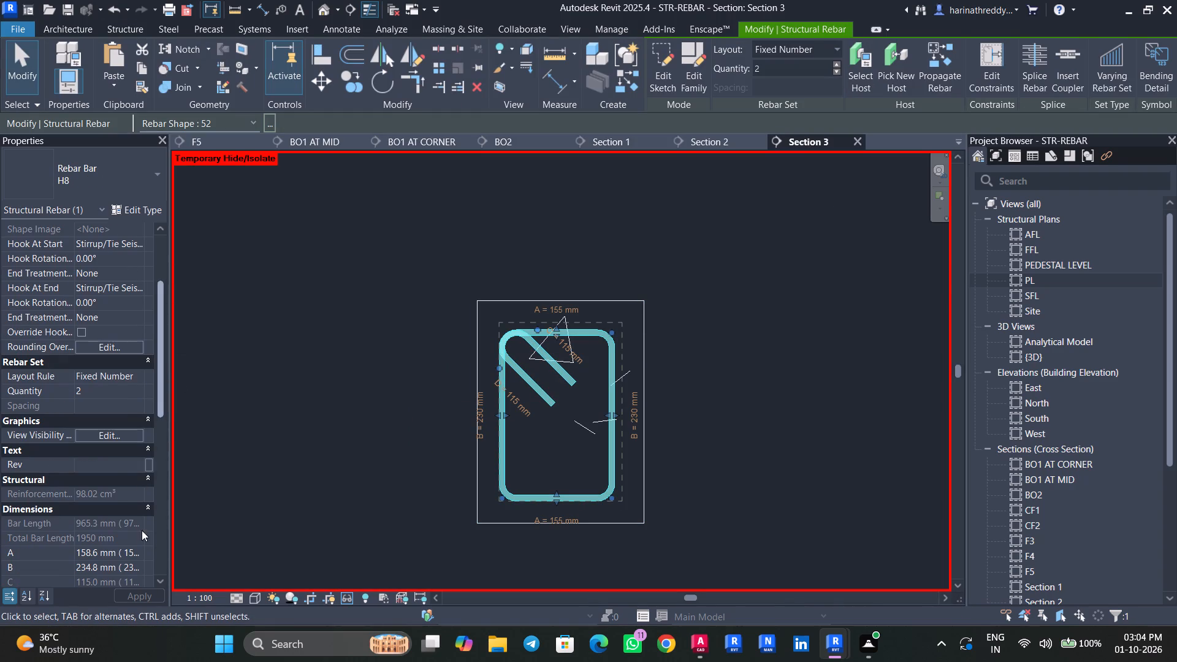
pyautogui.click(134, 373)
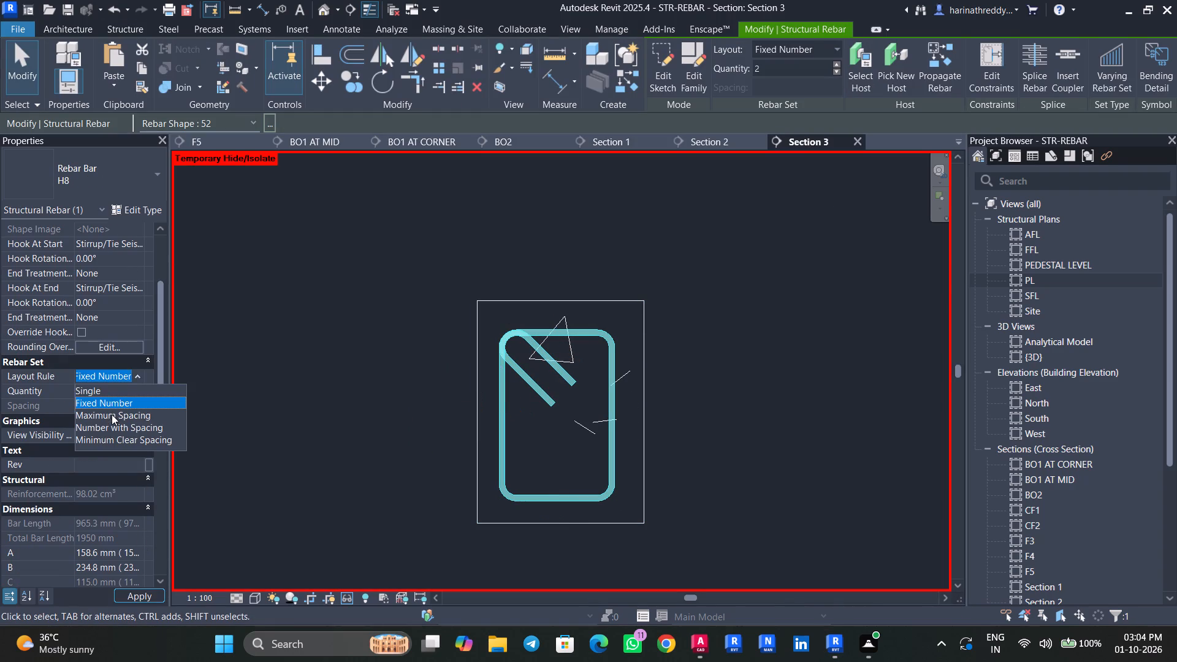
pyautogui.click(112, 414)
pyautogui.click(124, 403)
pyautogui.moveTo(124, 403); pyautogui.dragTo(24, 402)
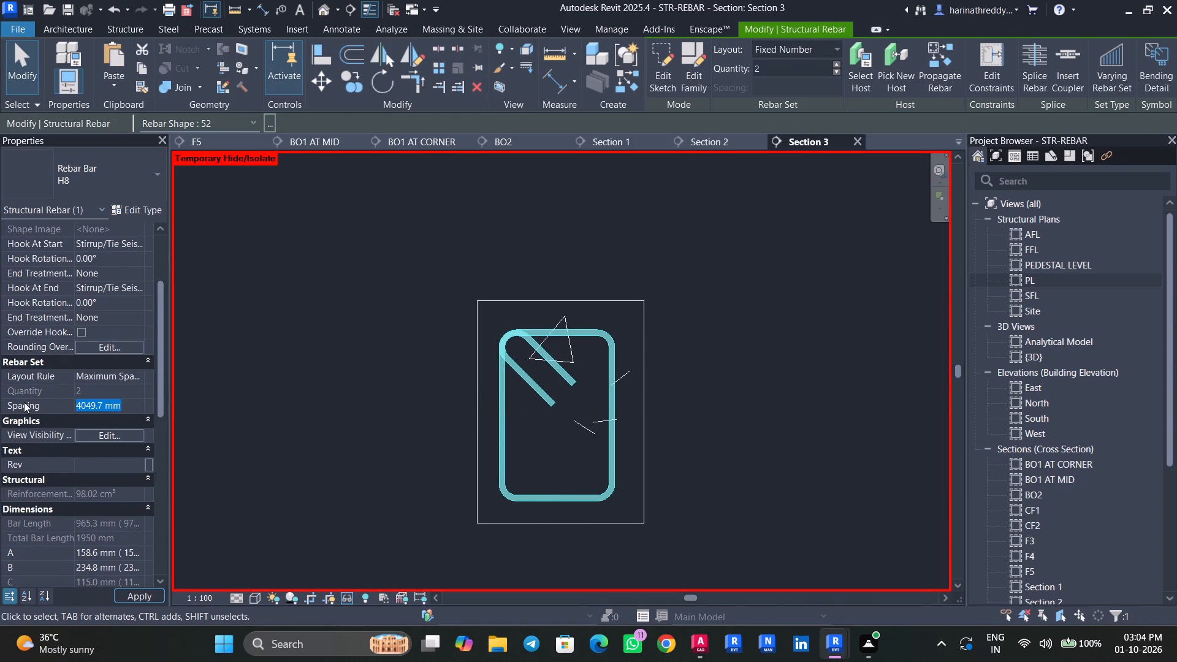
pyautogui.write('8"')
pyautogui.press('Return')
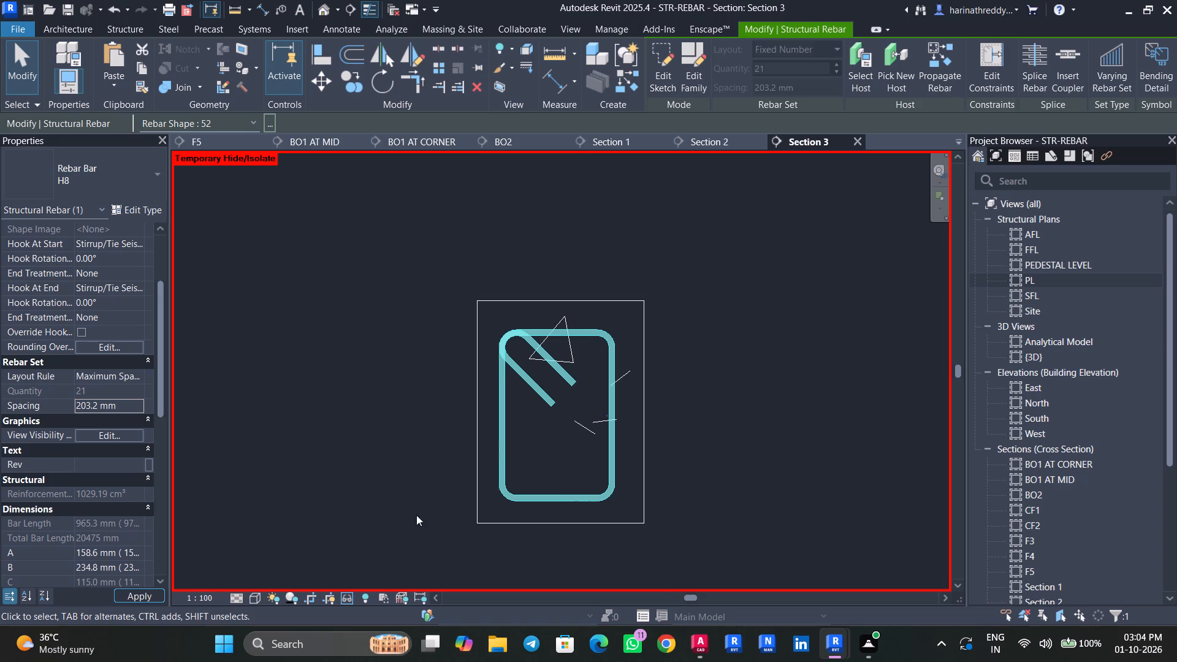
# Recheck the B04 stirrup spacing in the AutoCAD details and set the Revit stirrup set's spacing to 6".
pyautogui.click(704, 644)
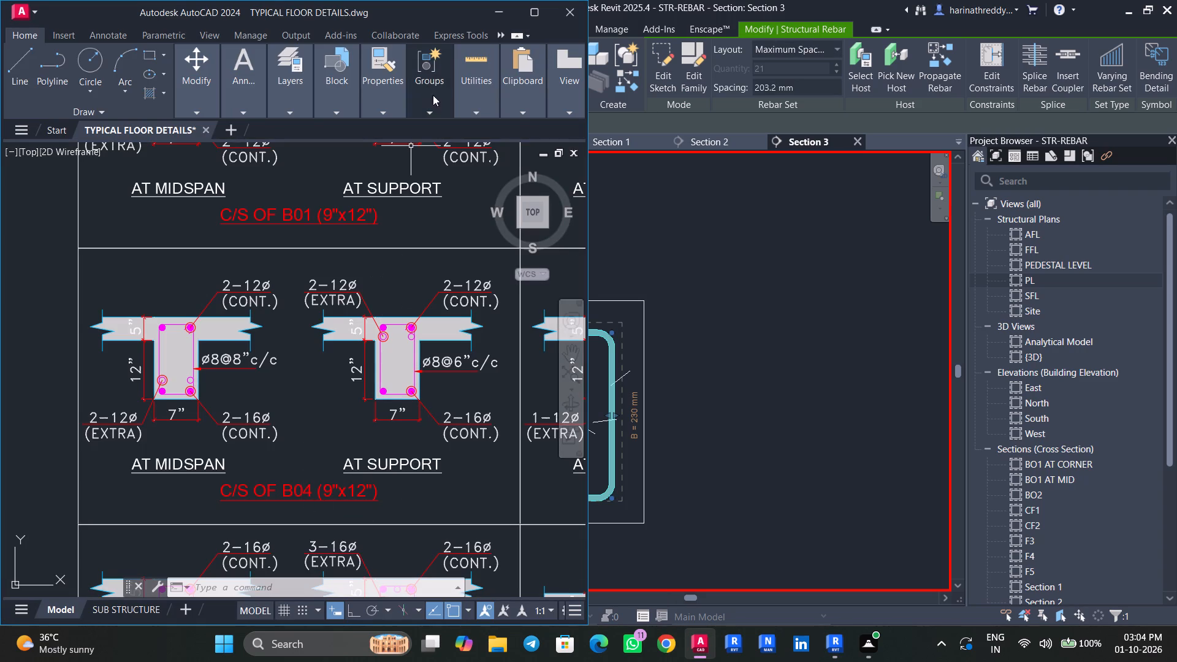
pyautogui.click(499, 17)
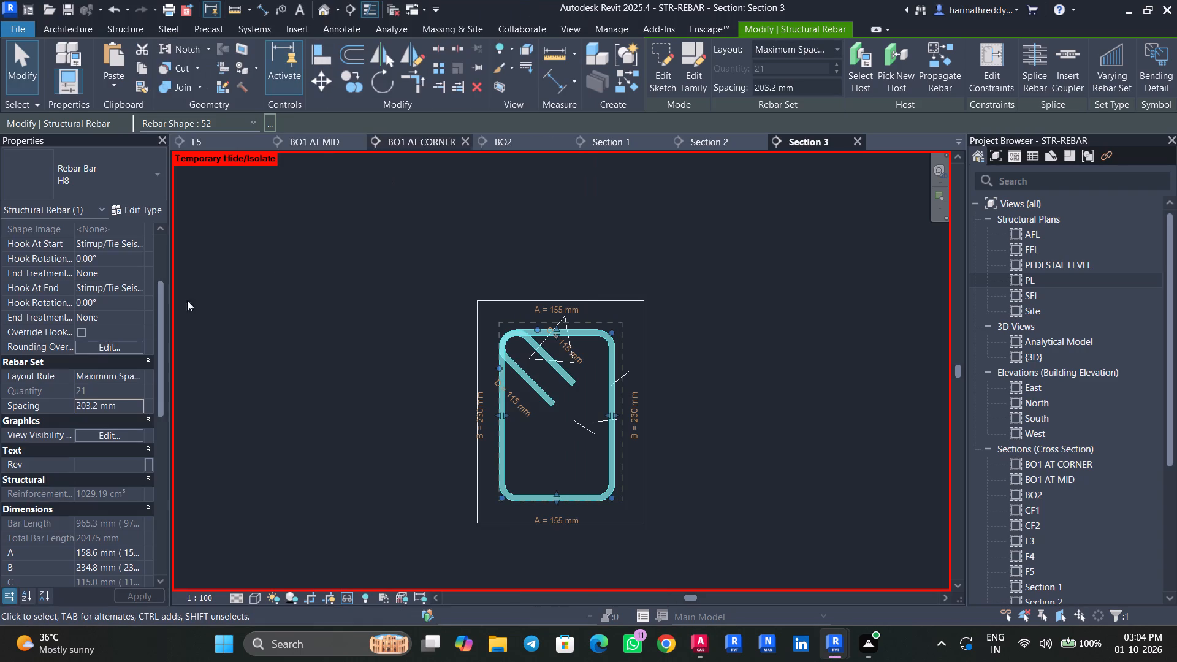
pyautogui.click(128, 408)
pyautogui.write('6"')
pyautogui.press('Return')
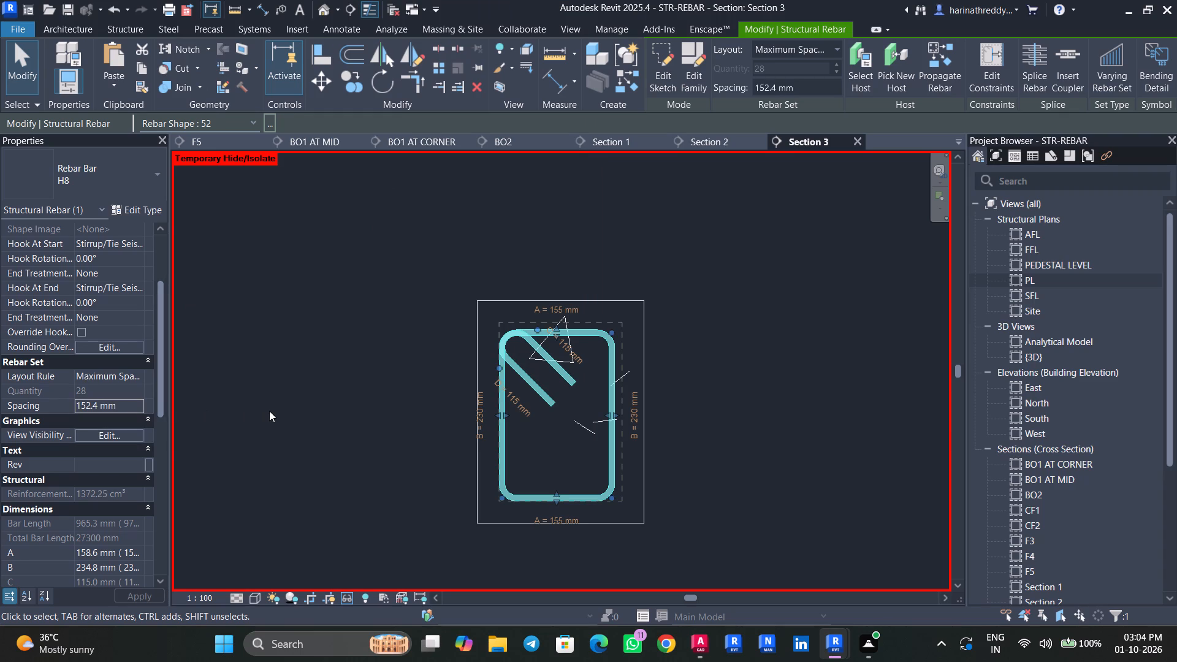
pyautogui.press('Escape')
pyautogui.press('Escape')
pyautogui.press('Escape')
# Place two straight H12 bars, shape 00, perpendicular to cover in the top corners of the B04 stirrup, checking the AutoCAD details.
pyautogui.click(649, 407)
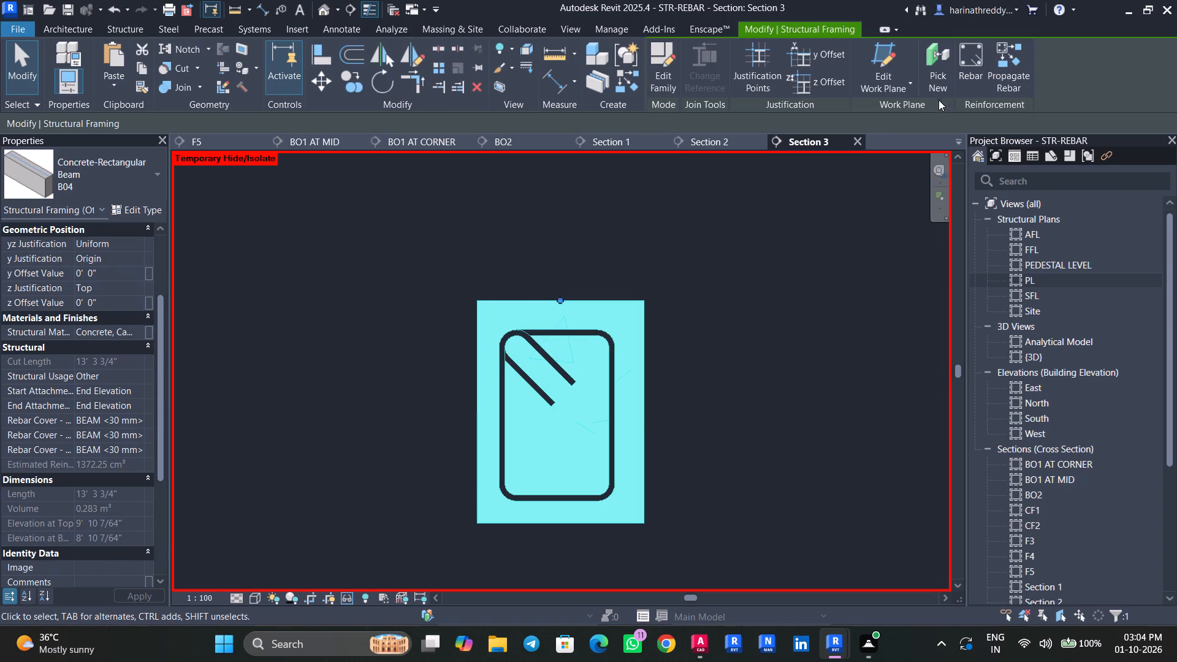
pyautogui.click(964, 77)
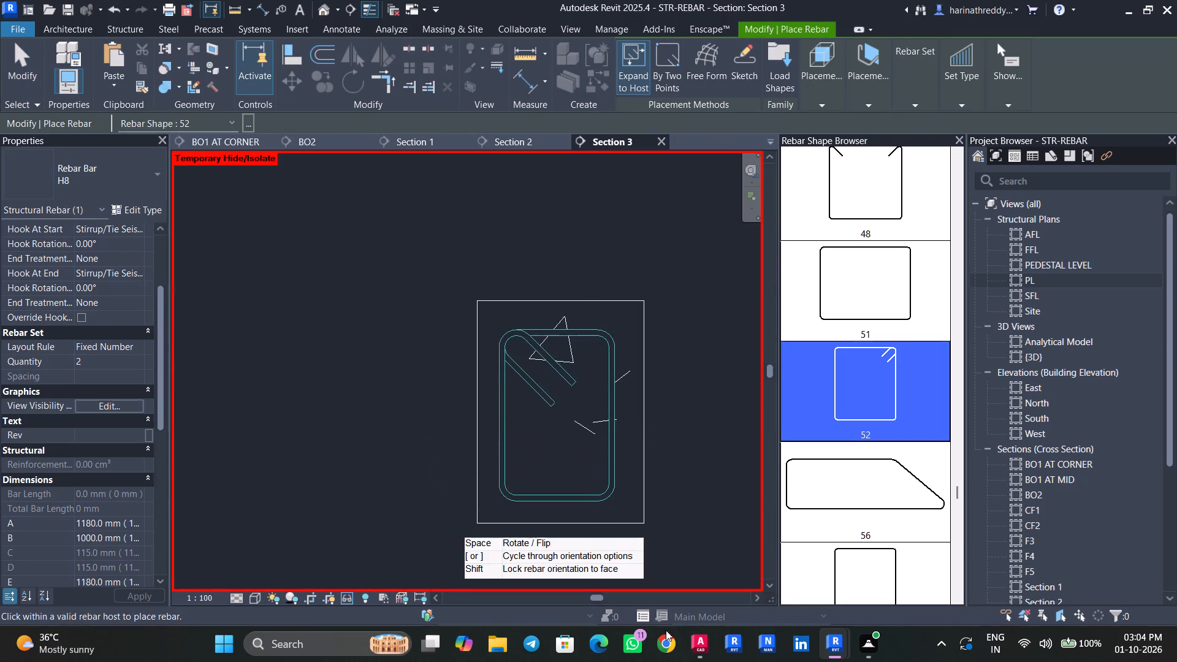
pyautogui.click(701, 653)
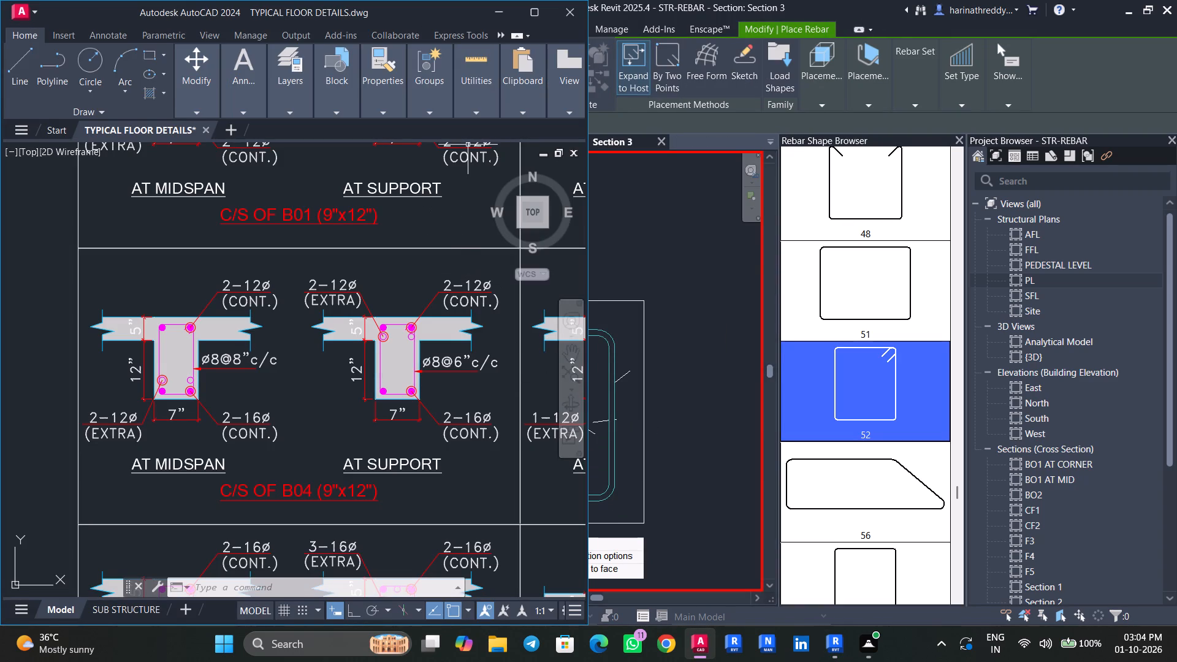
pyautogui.click(495, 18)
pyautogui.moveTo(958, 492); pyautogui.dragTo(958, 367)
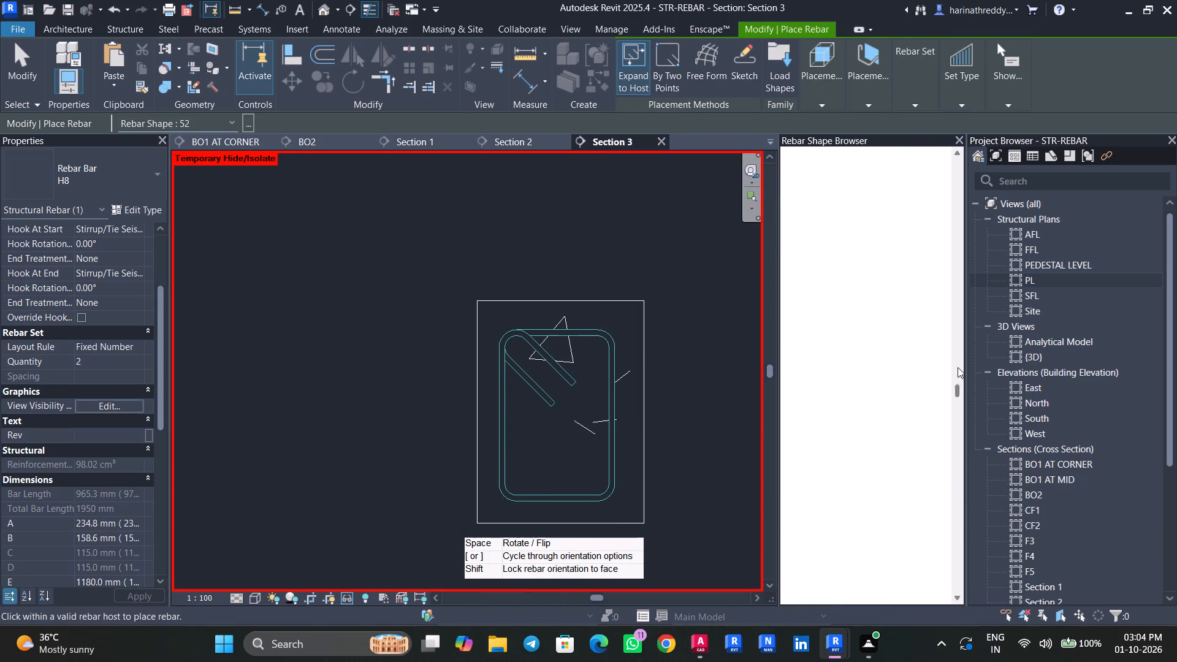
pyautogui.moveTo(958, 367); pyautogui.dragTo(956, 151)
pyautogui.click(871, 200)
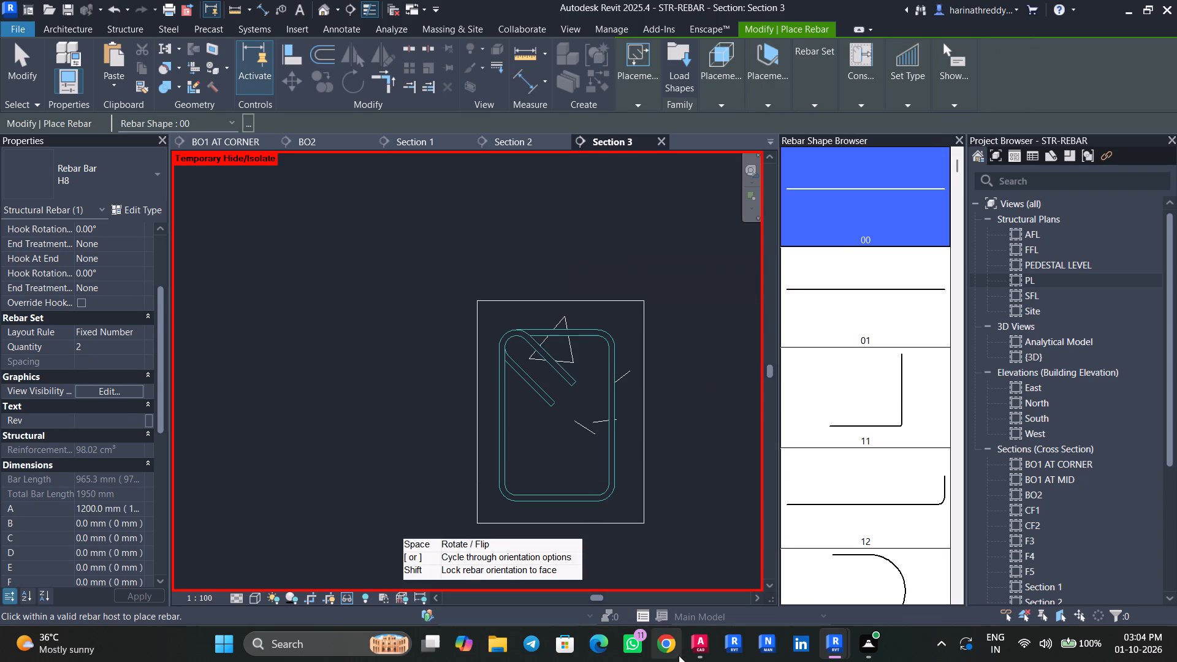
pyautogui.click(691, 652)
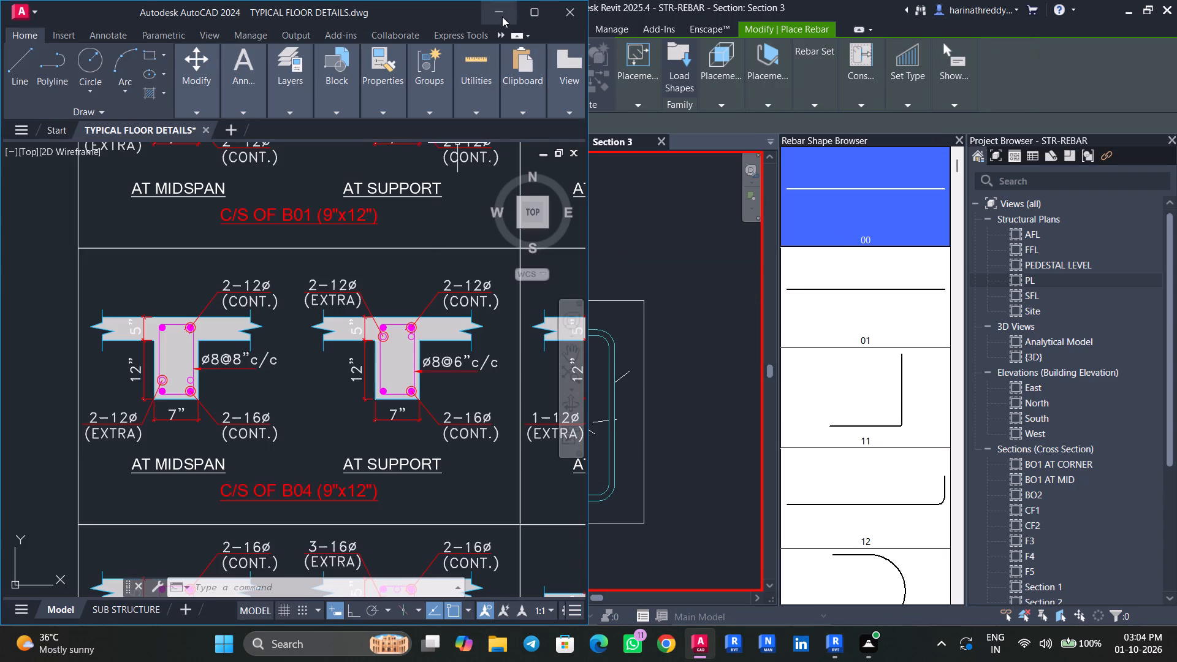
pyautogui.click(502, 17)
pyautogui.click(56, 177)
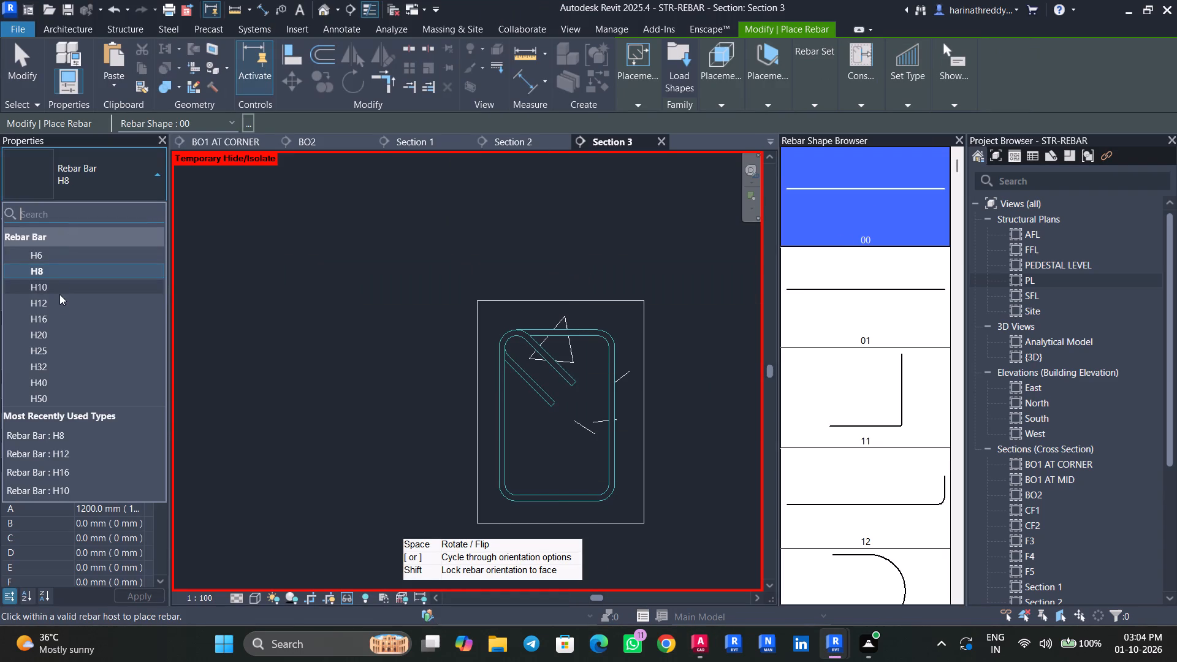
pyautogui.click(58, 300)
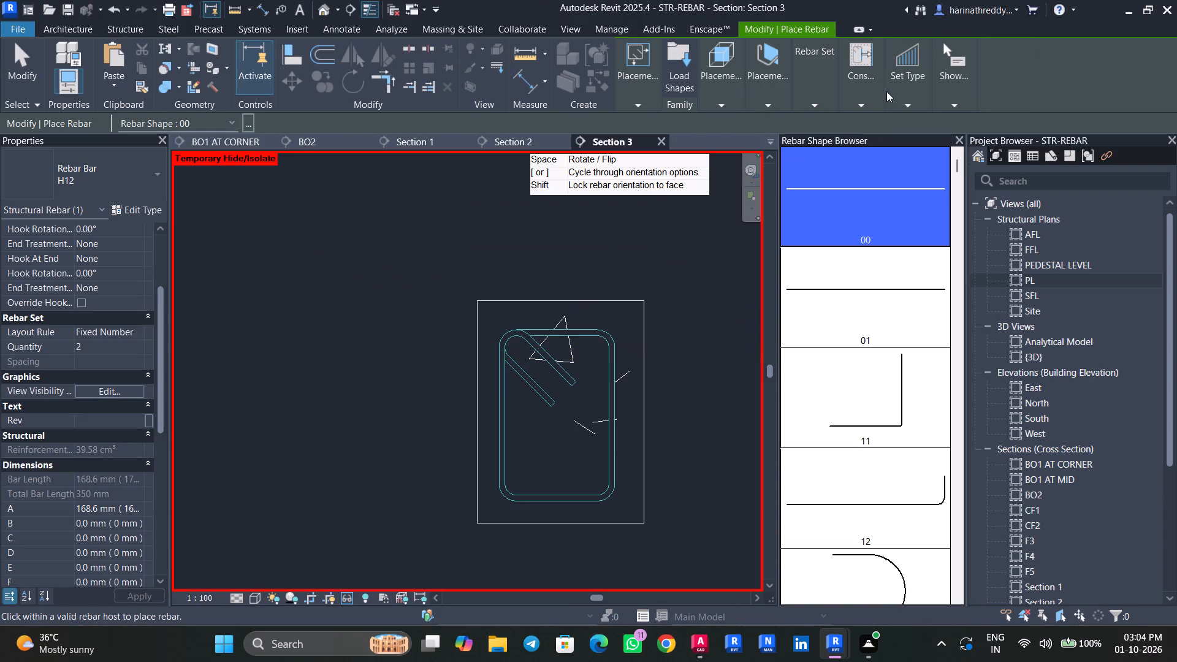
pyautogui.click(749, 98)
pyautogui.click(866, 137)
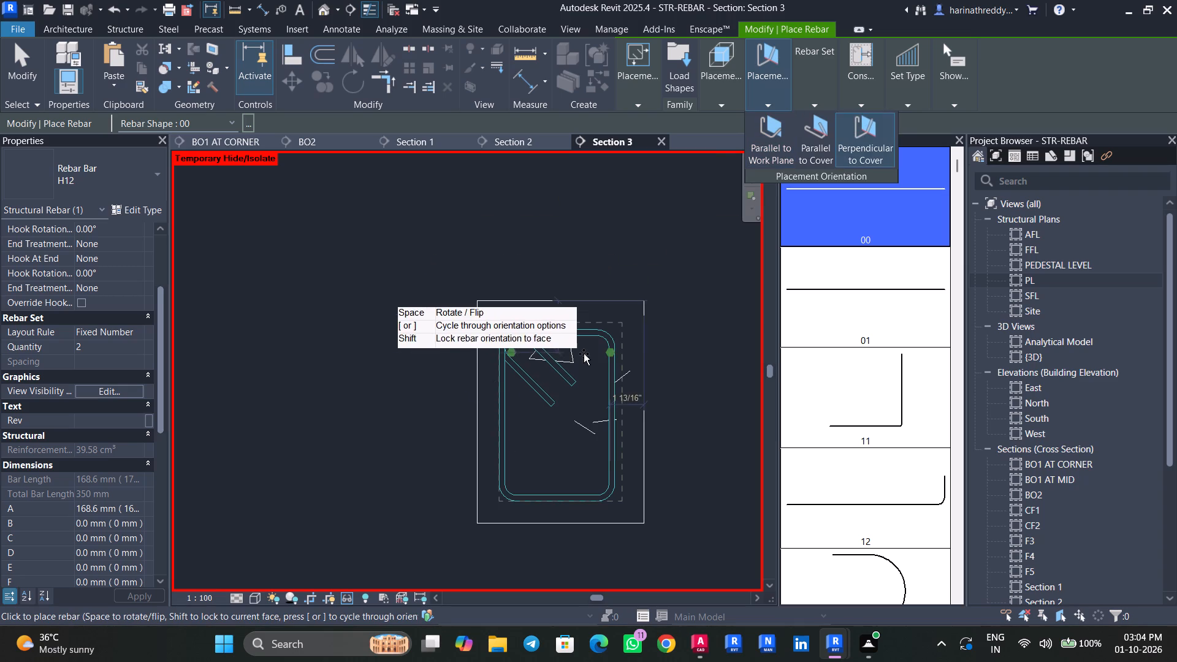
pyautogui.scroll(9, 562, 349)
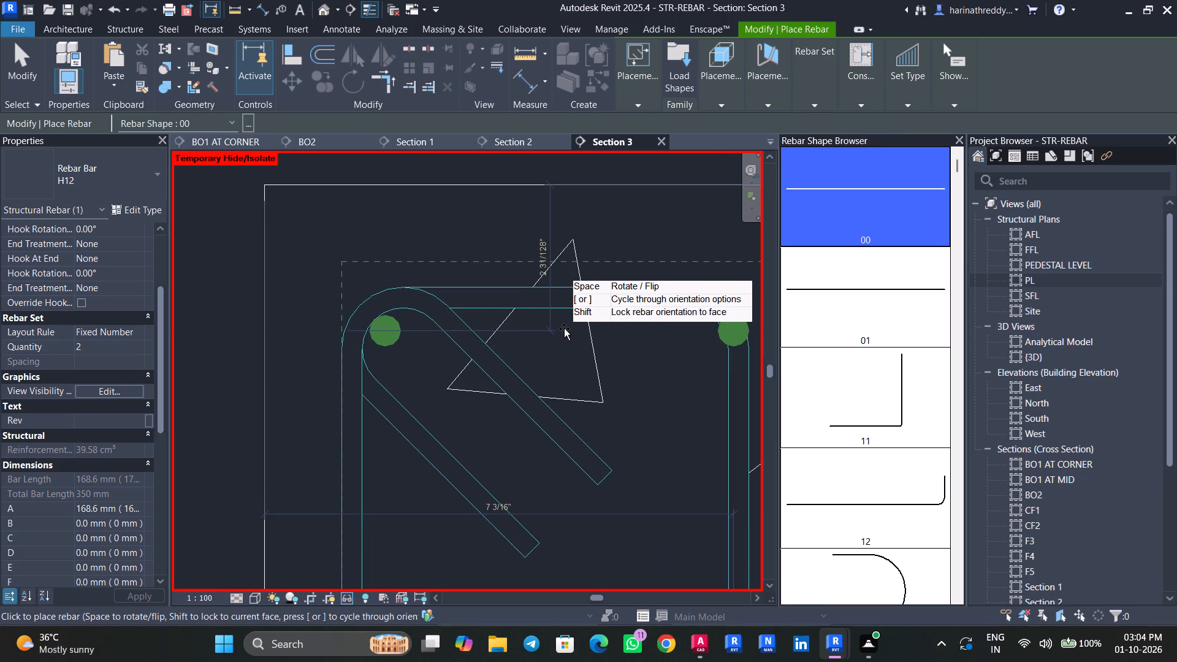
pyautogui.click(564, 329)
# Place two straight H12 bars, shape 00, in the bottom corners of the B04 stirrup.
pyautogui.moveTo(529, 387); pyautogui.dragTo(507, 121, button='middle')
pyautogui.moveTo(498, 404); pyautogui.dragTo(493, 268, button='middle')
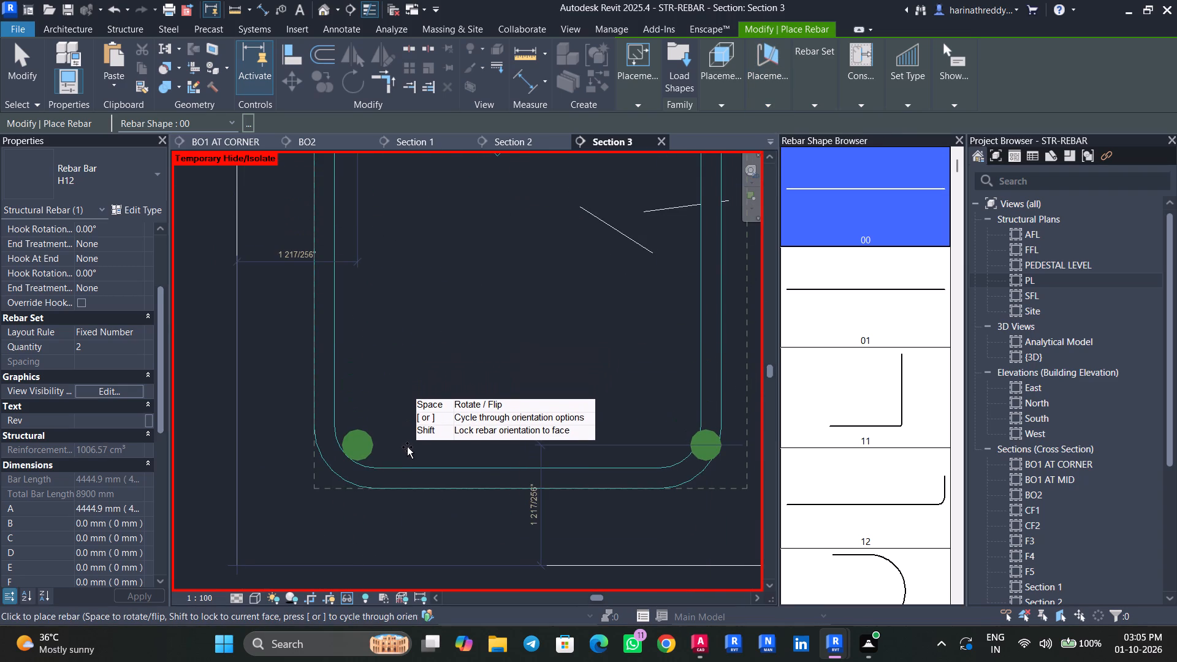
pyautogui.click(375, 441)
# Place a second row of two H12 bars, shape 00, against the stirrup's side legs just below the top corner bars.
pyautogui.moveTo(414, 300); pyautogui.dragTo(362, 500, button='middle')
pyautogui.scroll(1, 362, 500)
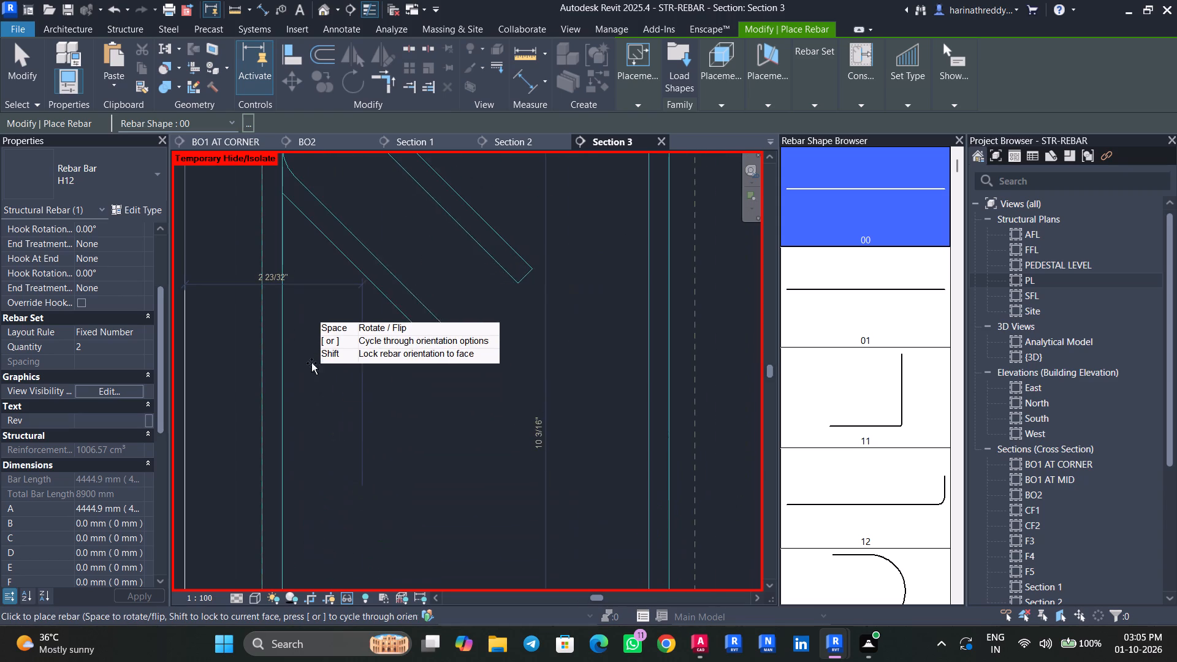
pyautogui.moveTo(313, 216); pyautogui.dragTo(302, 408, button='middle')
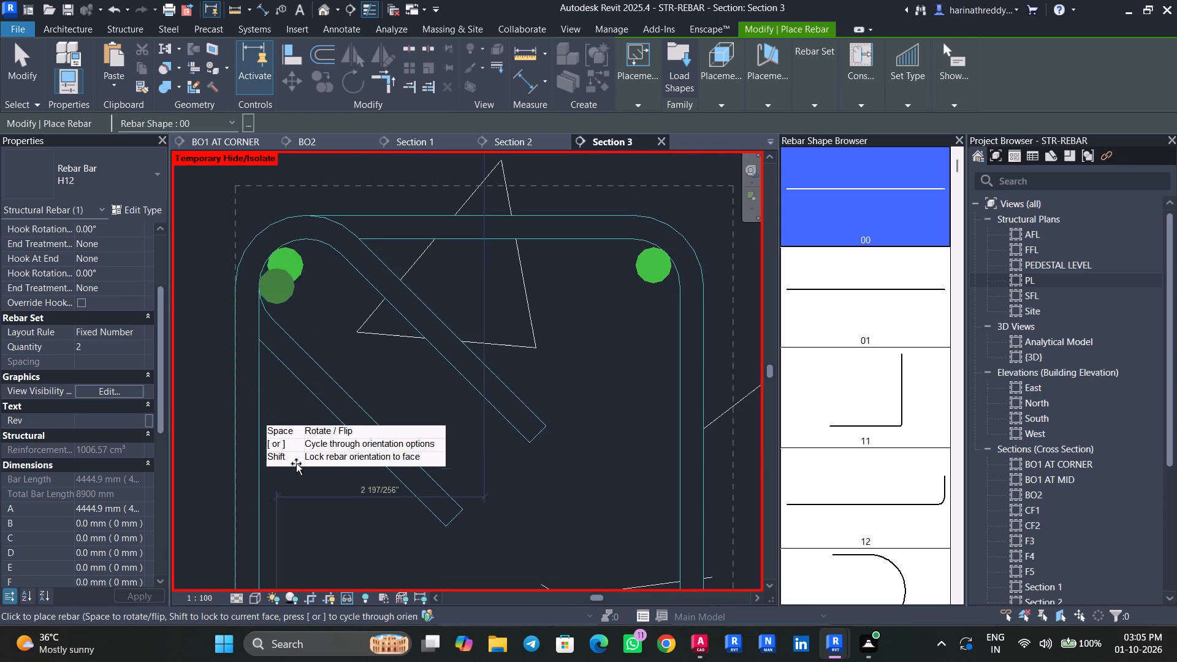
pyautogui.scroll(-4, 276, 466)
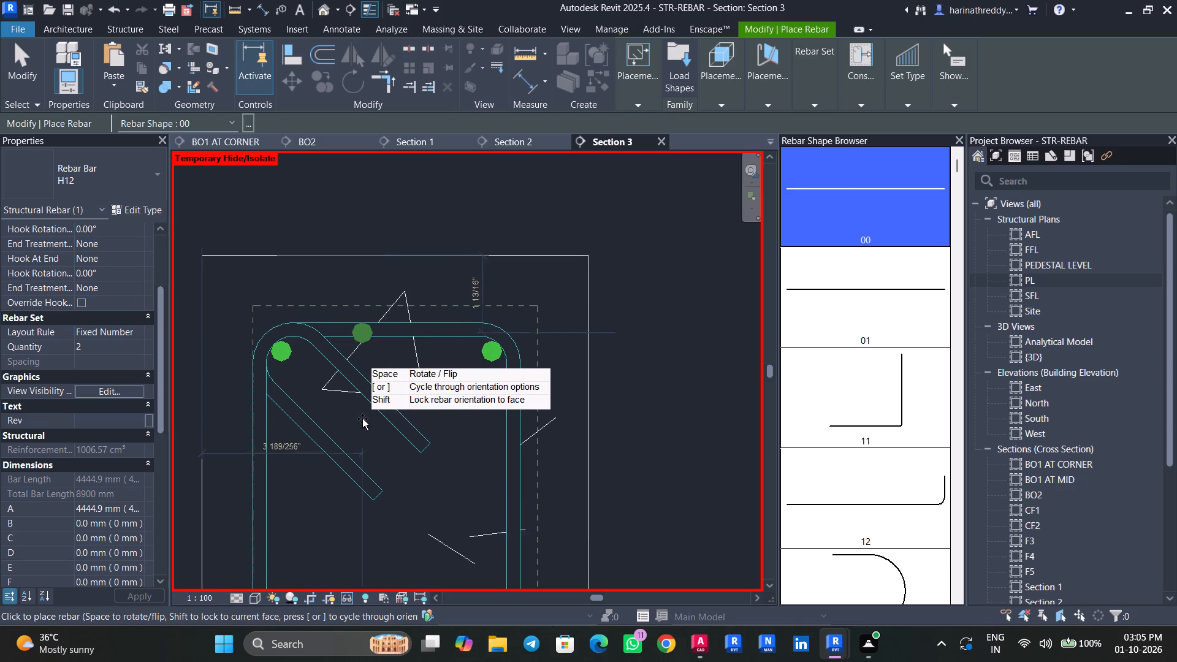
pyautogui.click(364, 408)
pyautogui.press('Escape')
pyautogui.press('Escape')
pyautogui.press('Escape')
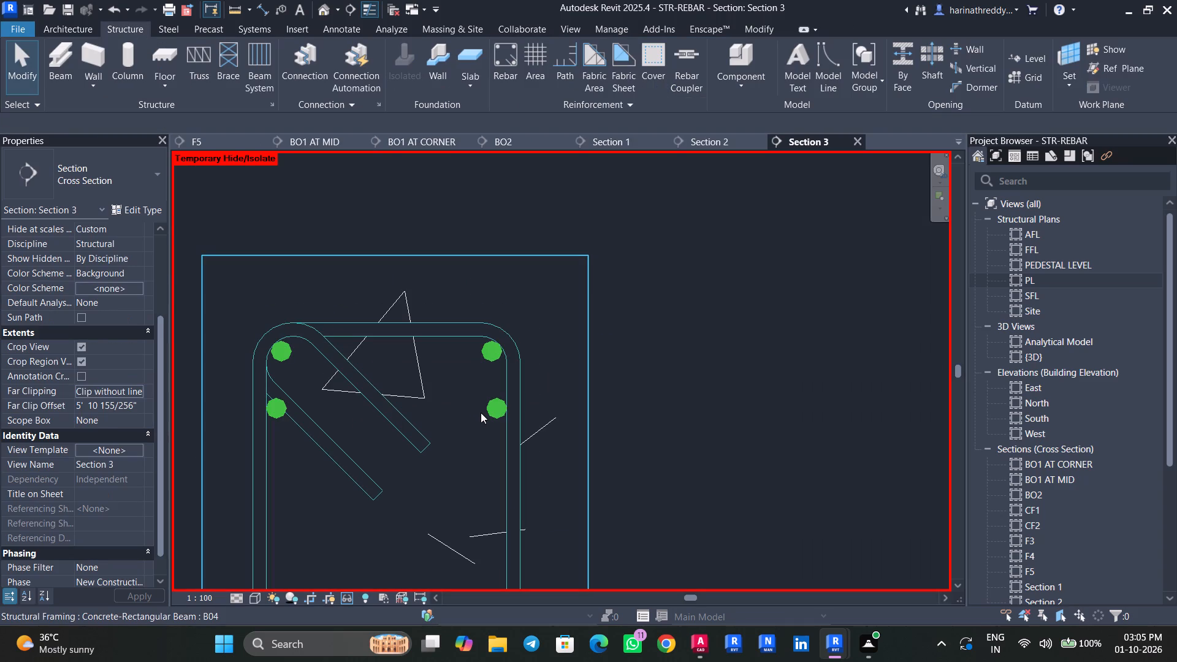
# Nudge the second-row H12 bars down to about 4" below the top of the B04 beam.
pyautogui.click(489, 413)
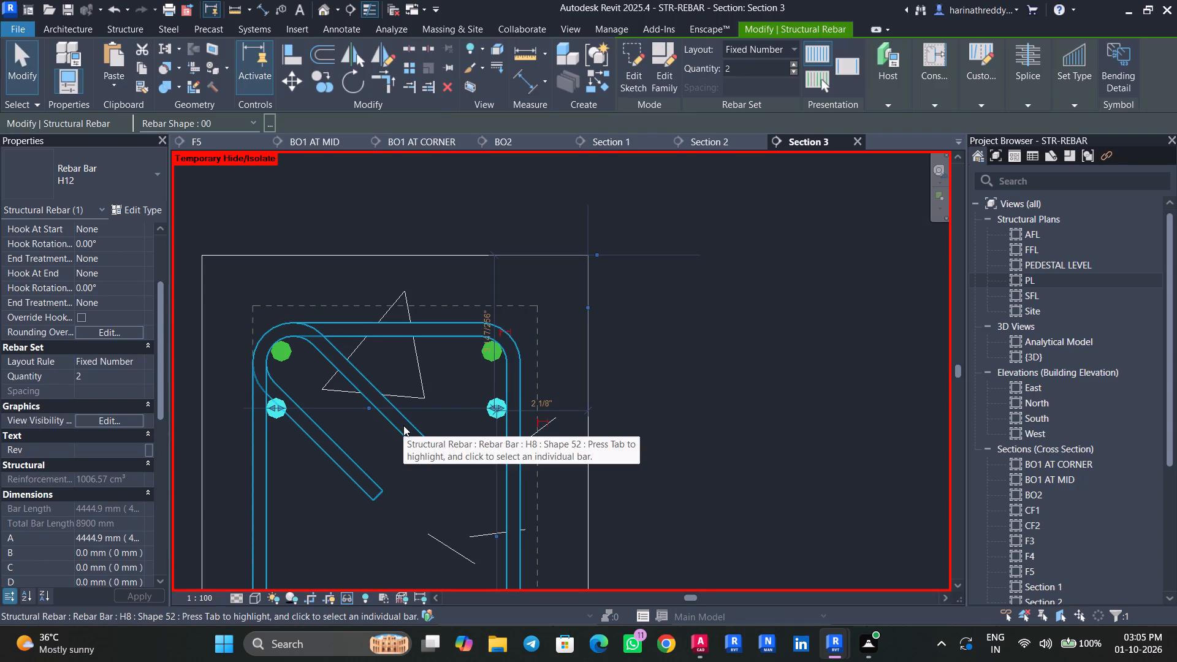
pyautogui.press('Down')
pyautogui.press('Up')
pyautogui.press('Down')
pyautogui.press('Down')
pyautogui.press('Down')
pyautogui.press('Down')
pyautogui.press('Down')
pyautogui.press('Down')
pyautogui.press('Down')
pyautogui.press('Down')
pyautogui.press('Down')
pyautogui.press('Down')
pyautogui.press('Down')
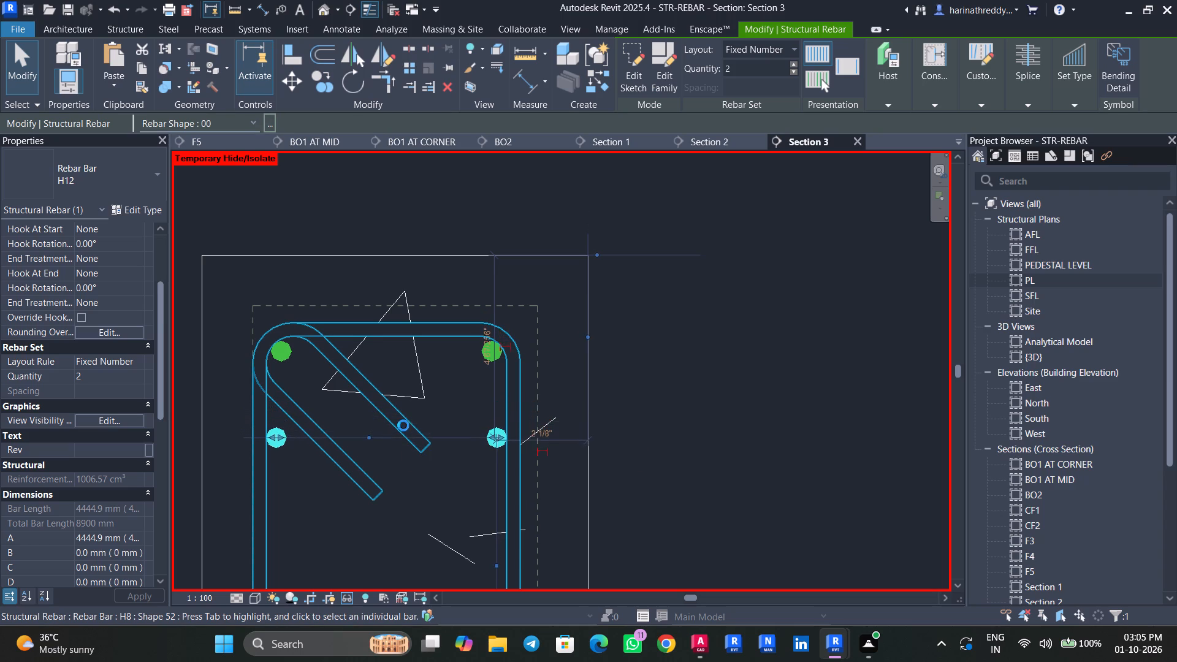
pyautogui.press('Down')
pyautogui.press('Down')
pyautogui.press('Down')
pyautogui.press('Down')
pyautogui.press('Down')
pyautogui.press('Down')
pyautogui.press('Down')
pyautogui.press('Down')
pyautogui.press('Down')
pyautogui.press('Down')
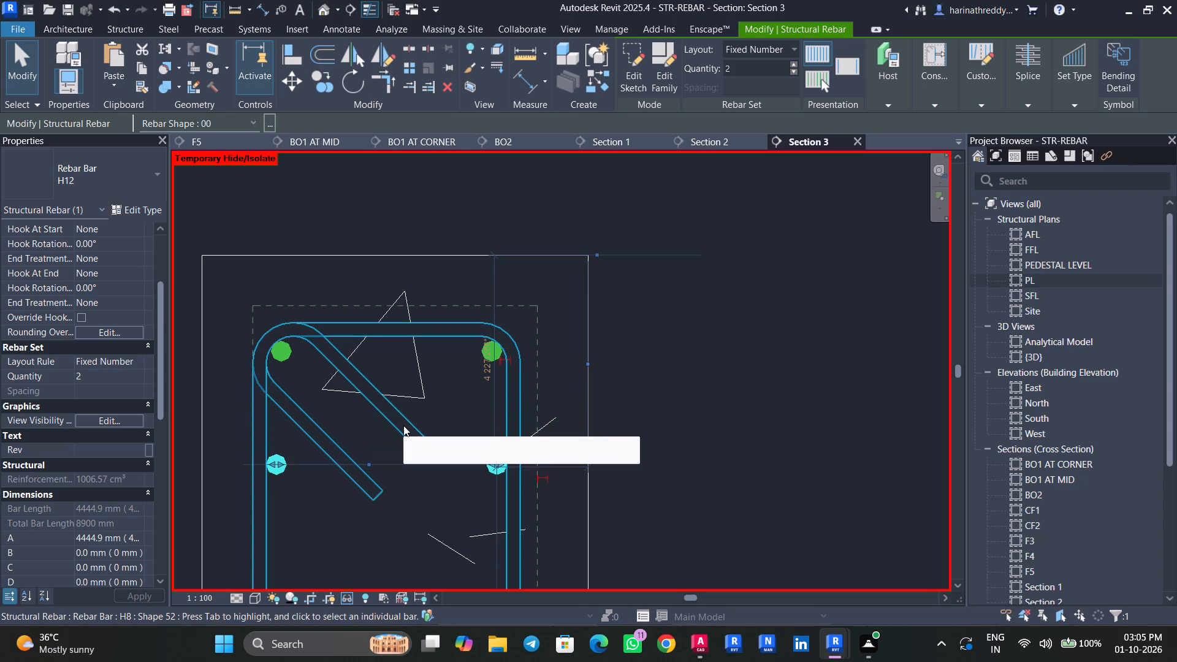
pyautogui.press('Down')
pyautogui.press('Up')
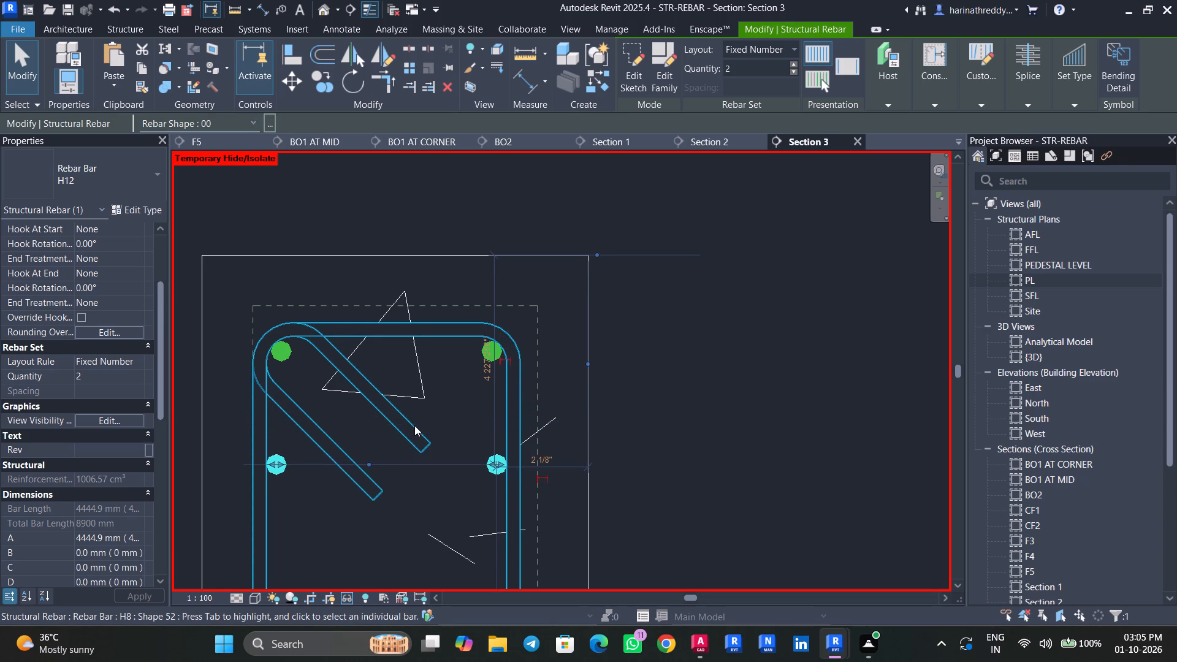
pyautogui.press('Up')
pyautogui.press('Up')
pyautogui.press('Up')
pyautogui.press('Up')
pyautogui.press('Up')
pyautogui.scroll(-4, 414, 427)
pyautogui.moveTo(414, 427); pyautogui.dragTo(435, 339, button='middle')
pyautogui.scroll(1, 435, 339)
pyautogui.press('Escape')
pyautogui.click(351, 357)
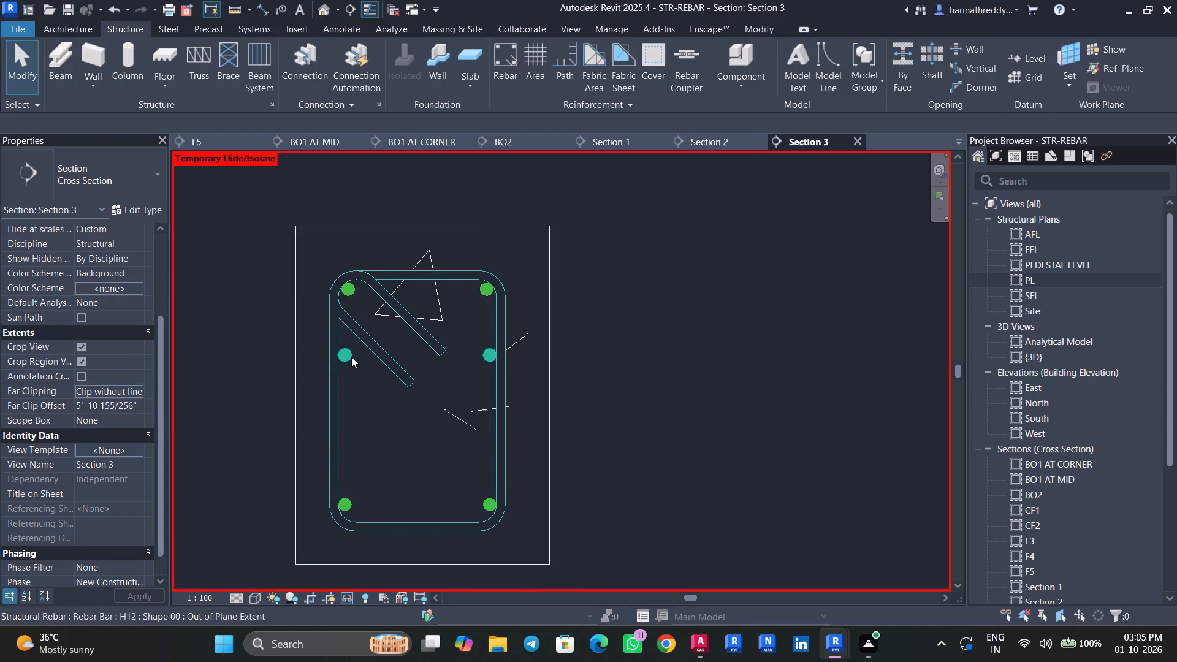
pyautogui.press('Up')
pyautogui.press('Up')
pyautogui.press('Up')
pyautogui.press('Up')
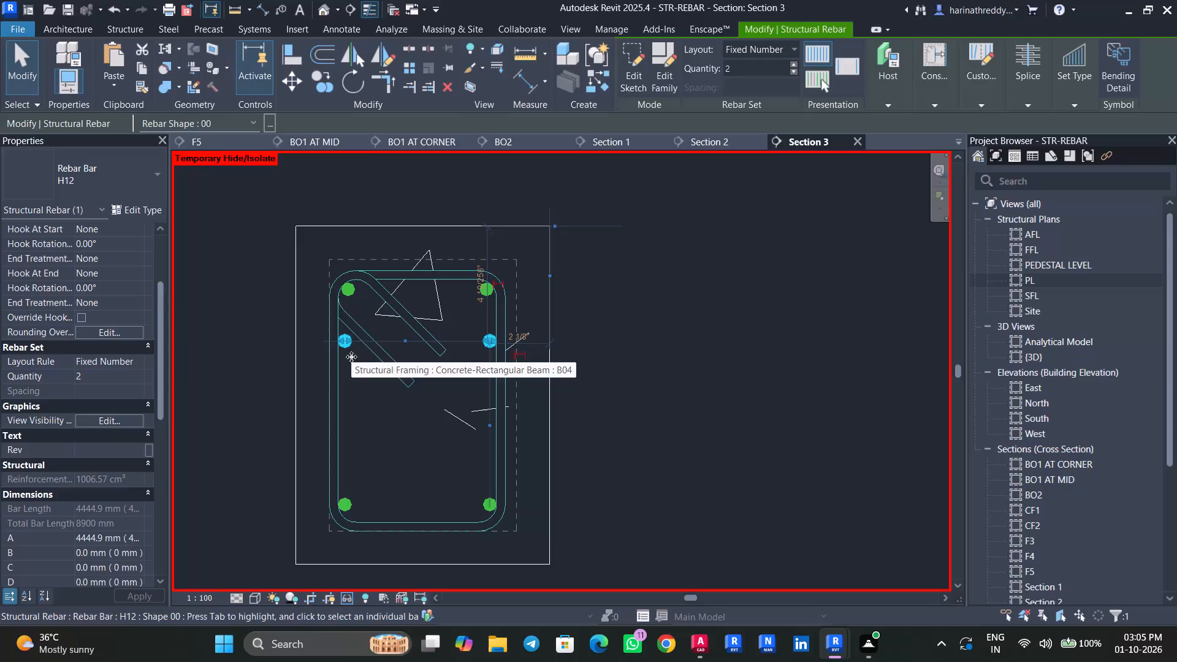
# Select all H12 bar and H8 stirrup instances and set them to show unobscured in the {3D} view.
pyautogui.press('Escape')
pyautogui.press('Escape')
pyautogui.press('Escape')
pyautogui.click(345, 504)
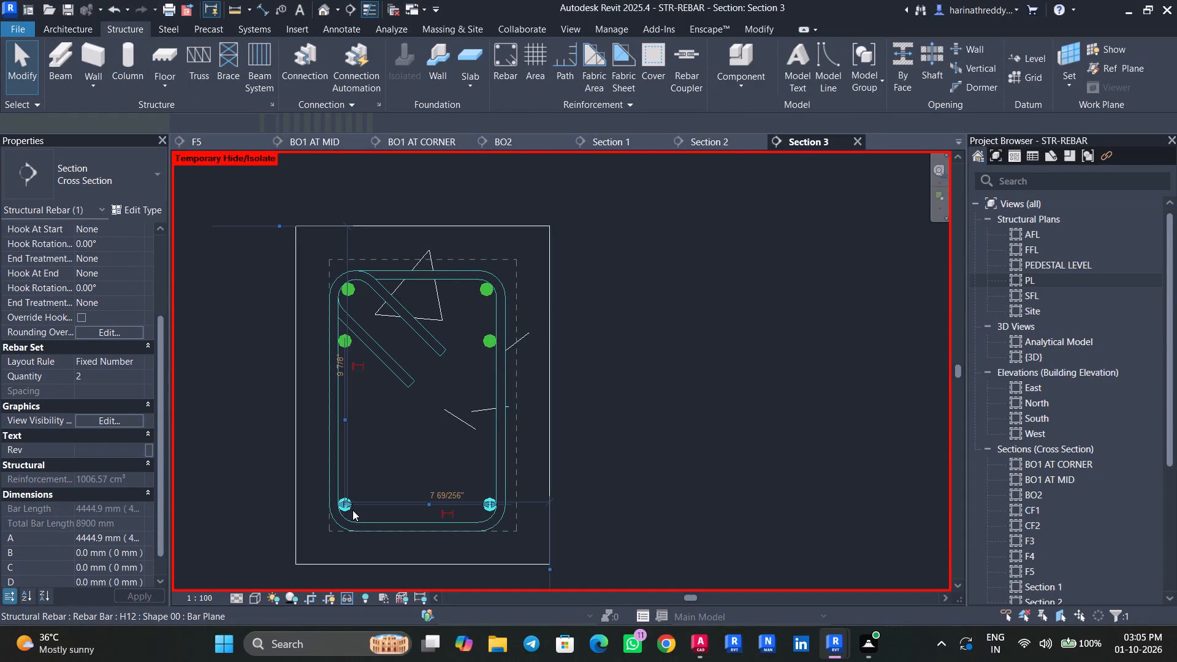
pyautogui.write('SA')
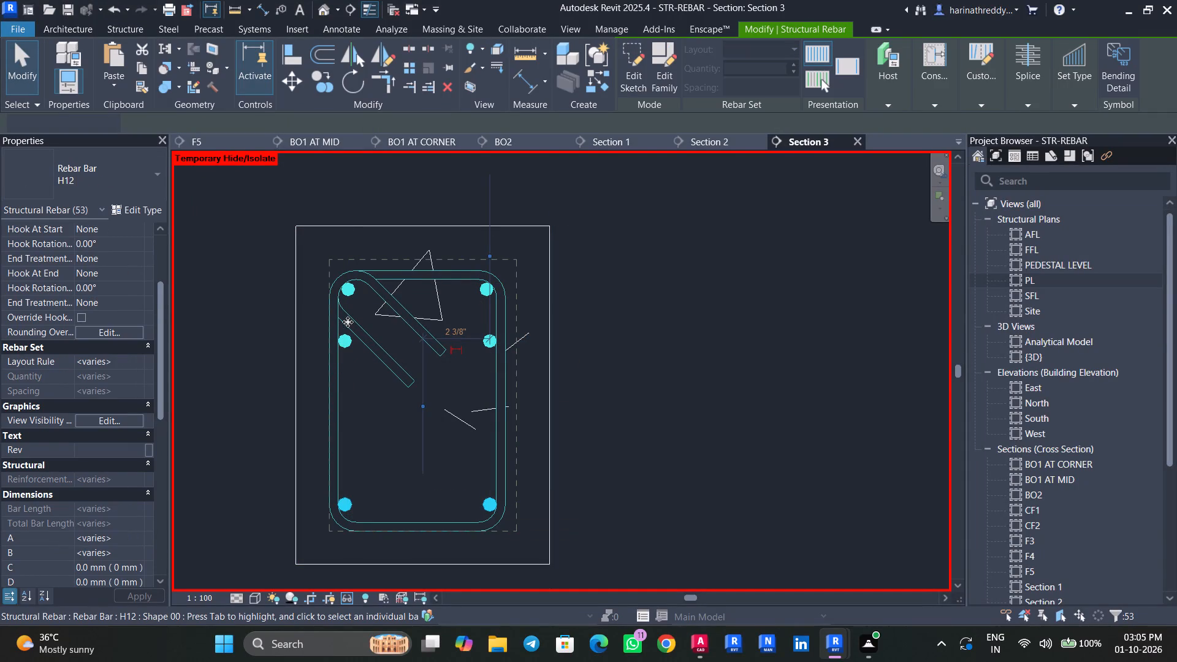
pyautogui.keyDown('ctrl'); pyautogui.click(337, 406); pyautogui.keyUp('ctrl')
pyautogui.write('SA')
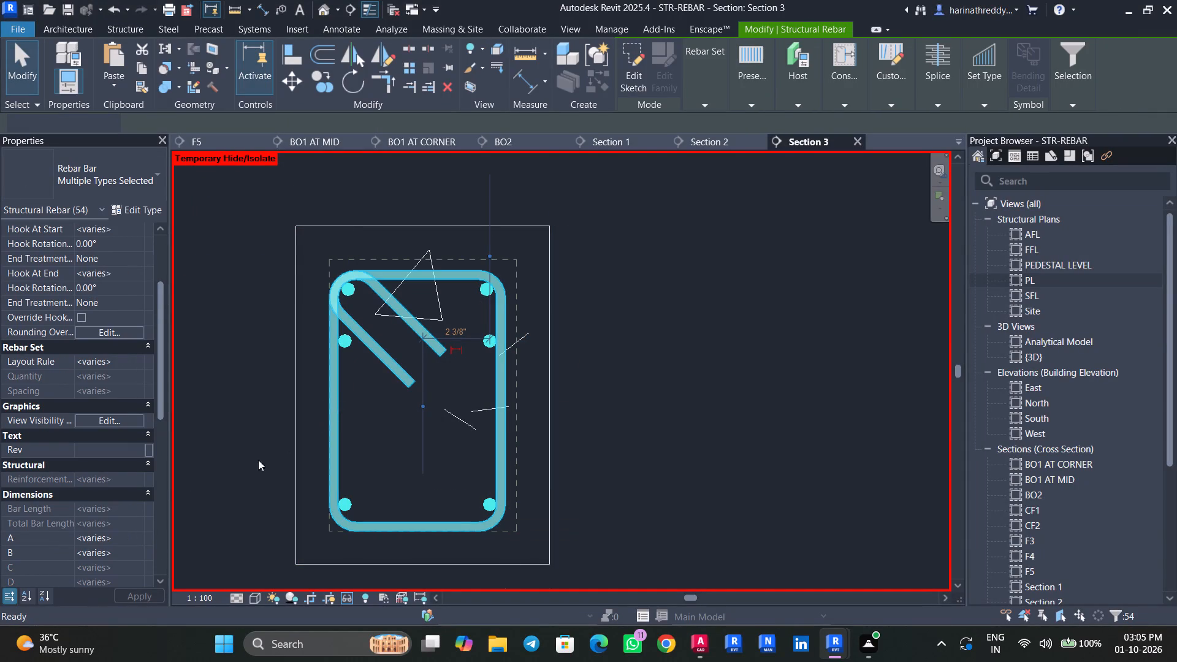
pyautogui.click(126, 420)
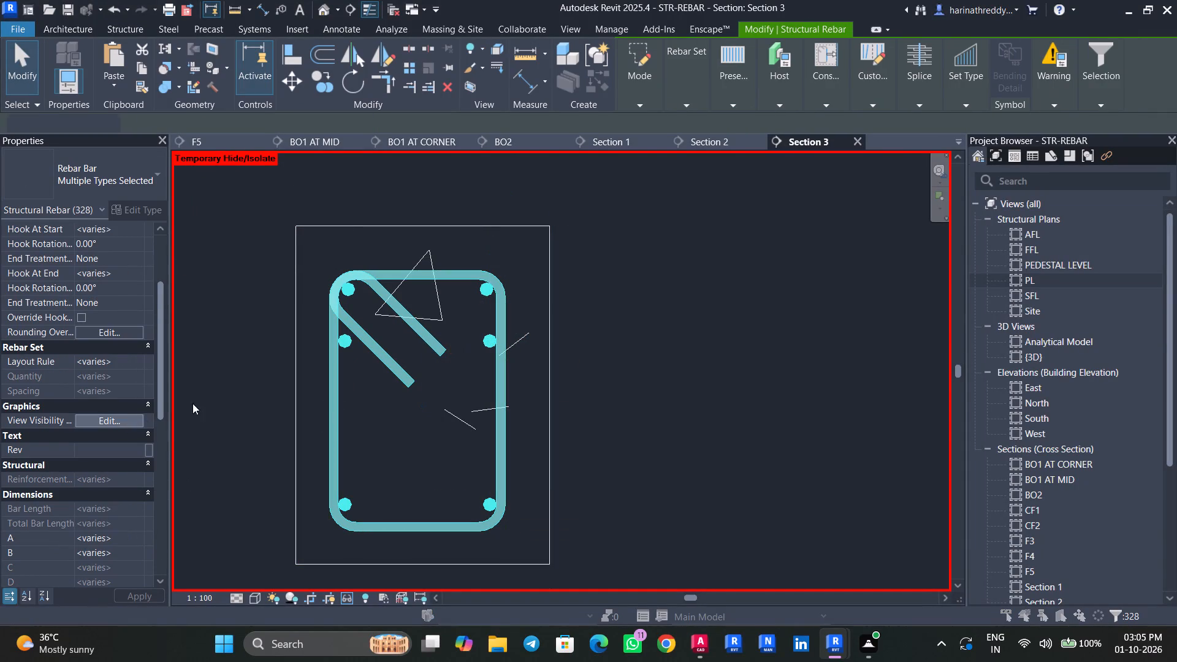
pyautogui.click(715, 284)
pyautogui.click(646, 285)
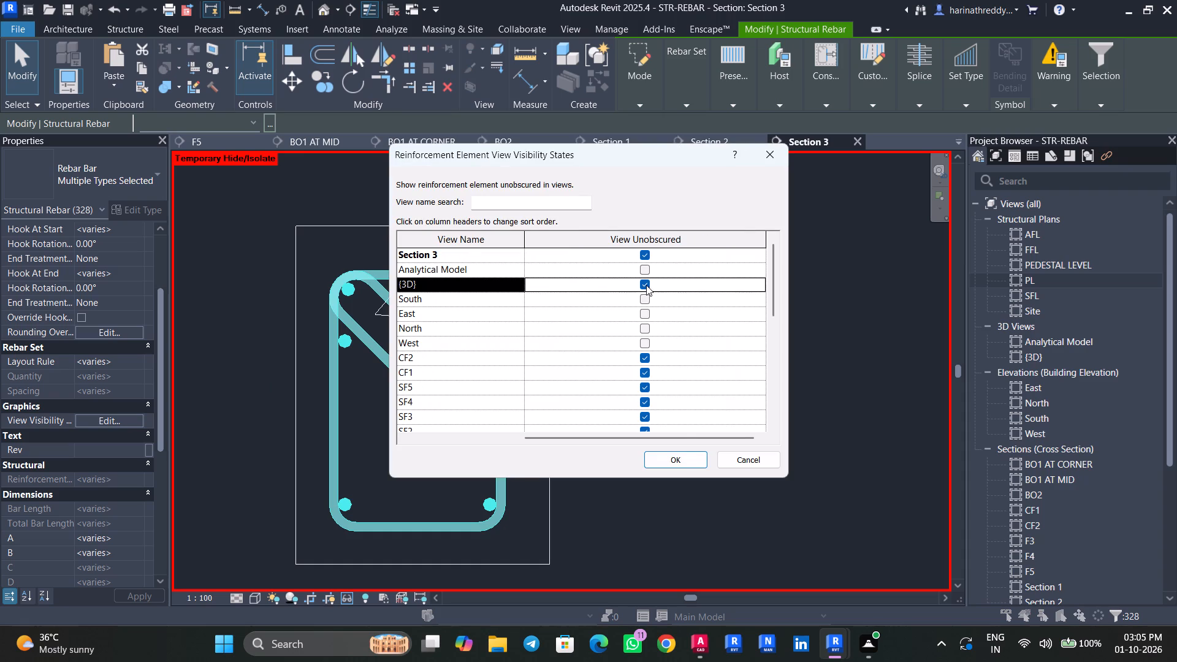
pyautogui.click(680, 454)
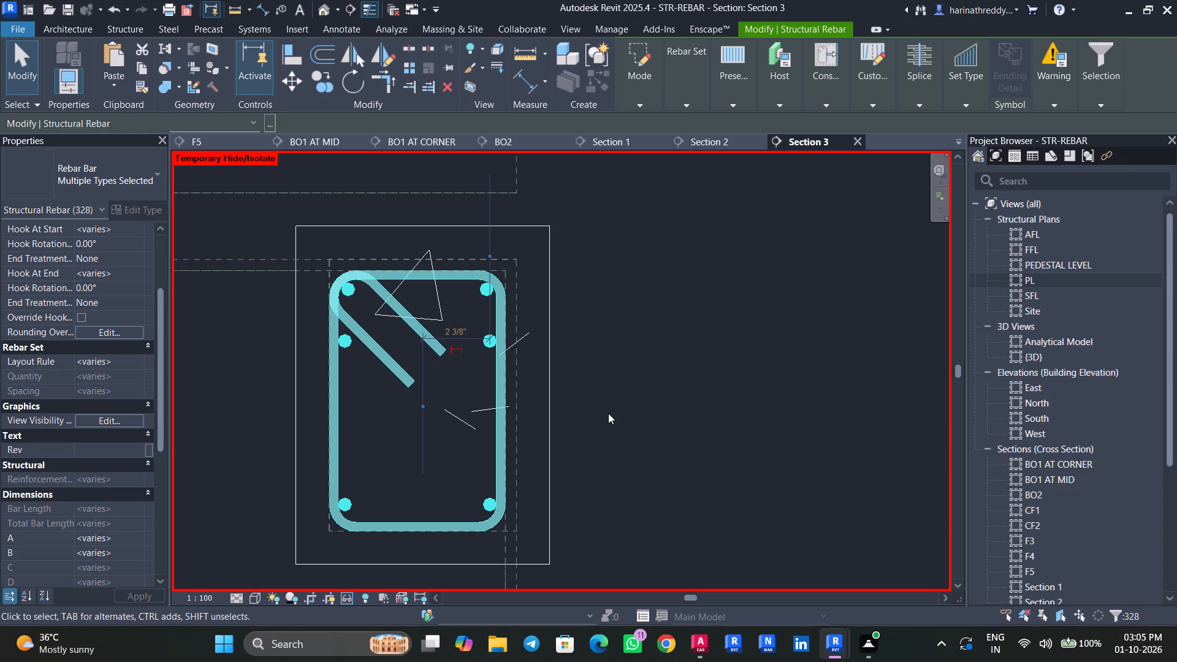
pyautogui.press('Escape')
pyautogui.press('Escape')
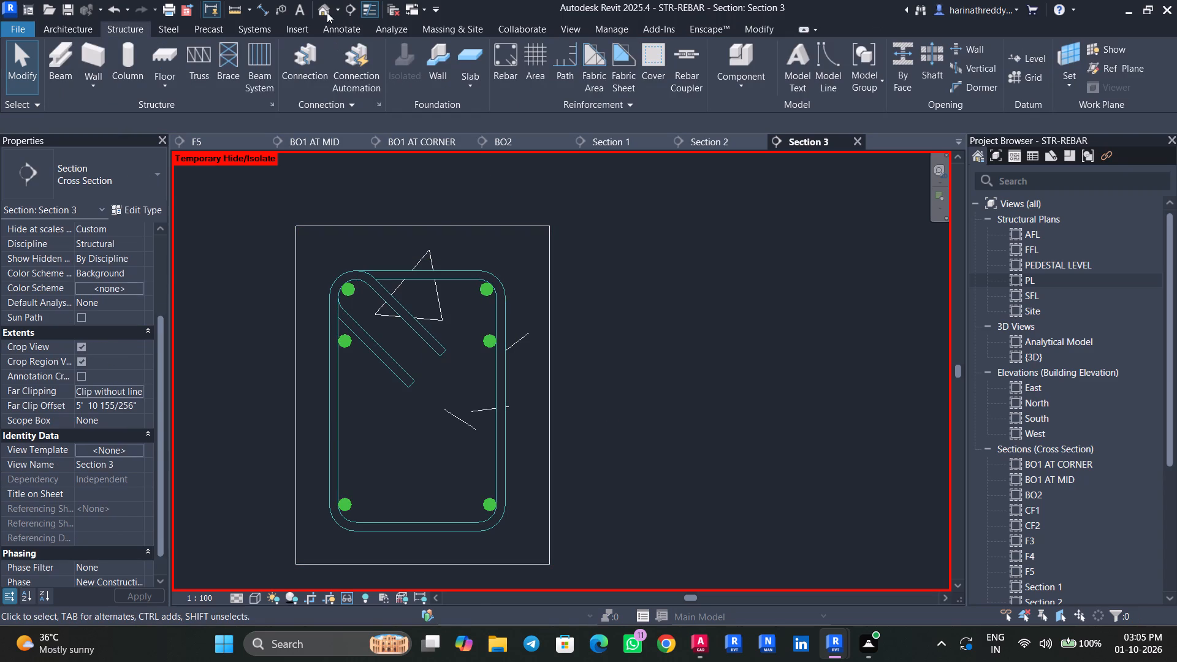
# Open the default 3D view and examine the reinforced B04 beam and the neighbouring B04 beam in line with it.
pyautogui.click(326, 11)
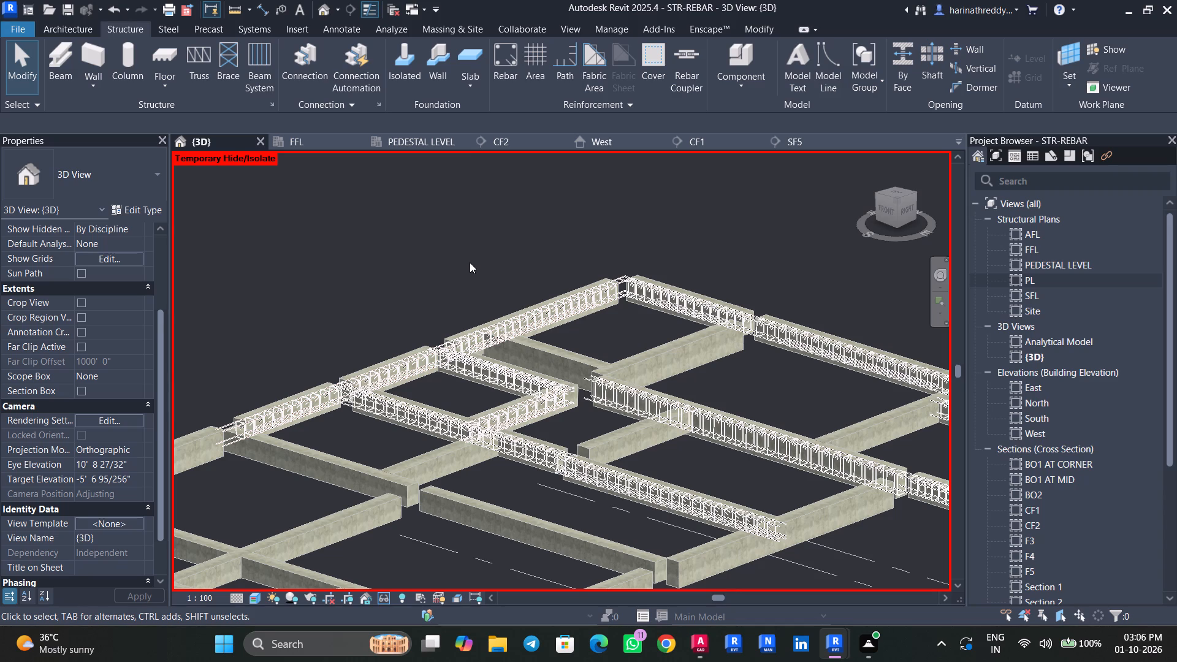
pyautogui.scroll(-1, 519, 362)
pyautogui.scroll(11, 520, 362)
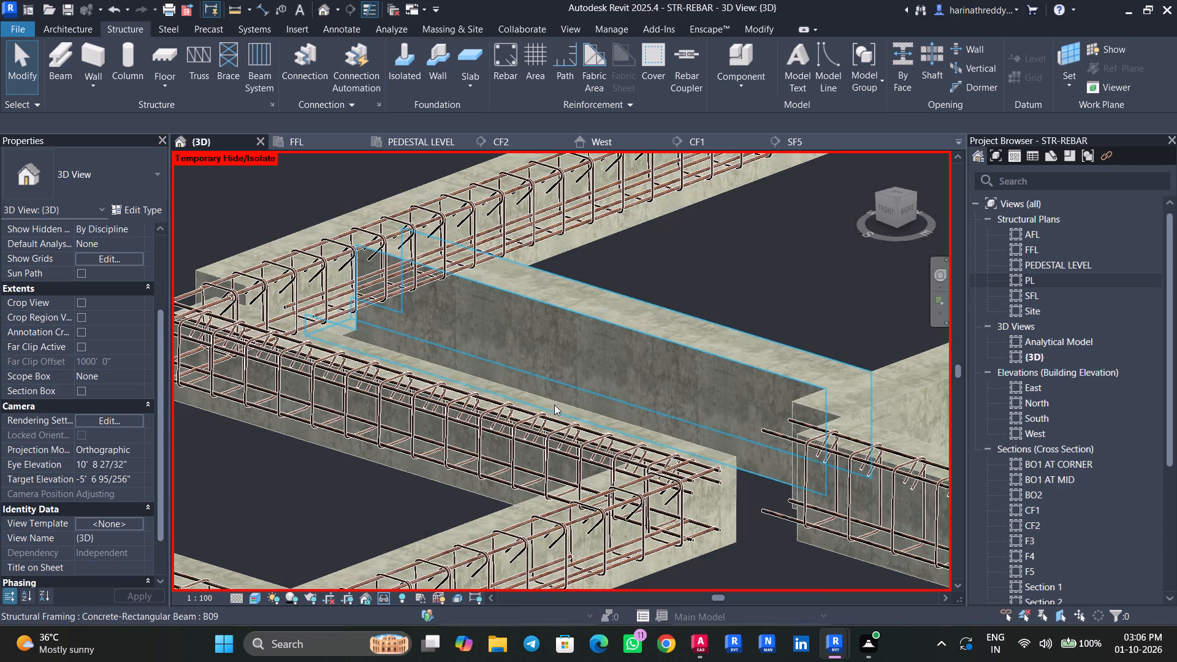
pyautogui.click(554, 405)
pyautogui.scroll(-9, 554, 405)
pyautogui.keyDown('shift'); pyautogui.moveTo(494, 420); pyautogui.dragTo(522, 443, button='middle'); pyautogui.keyUp('shift')
pyautogui.moveTo(516, 438); pyautogui.dragTo(378, 114, button='middle')
pyautogui.scroll(1, 440, 380)
pyautogui.moveTo(444, 373); pyautogui.dragTo(703, 156, button='middle')
pyautogui.press('Escape')
pyautogui.press('Escape')
pyautogui.scroll(6, 470, 436)
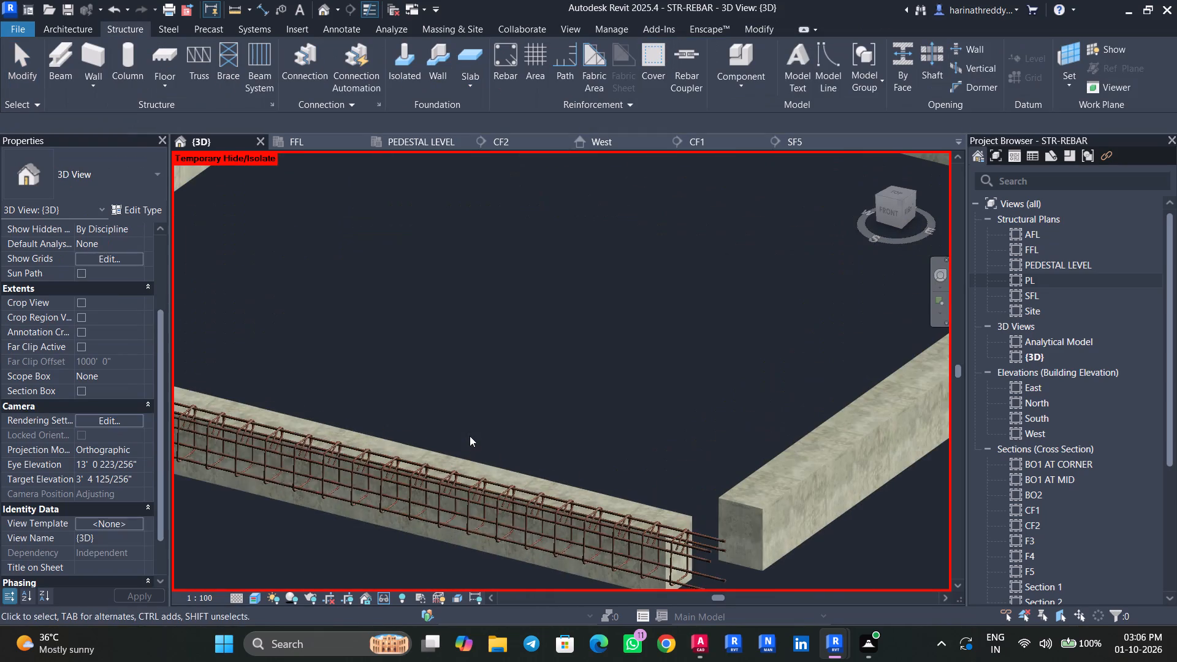
pyautogui.click(487, 462)
pyautogui.moveTo(491, 462); pyautogui.dragTo(628, 295, button='middle')
pyautogui.scroll(-4, 474, 414)
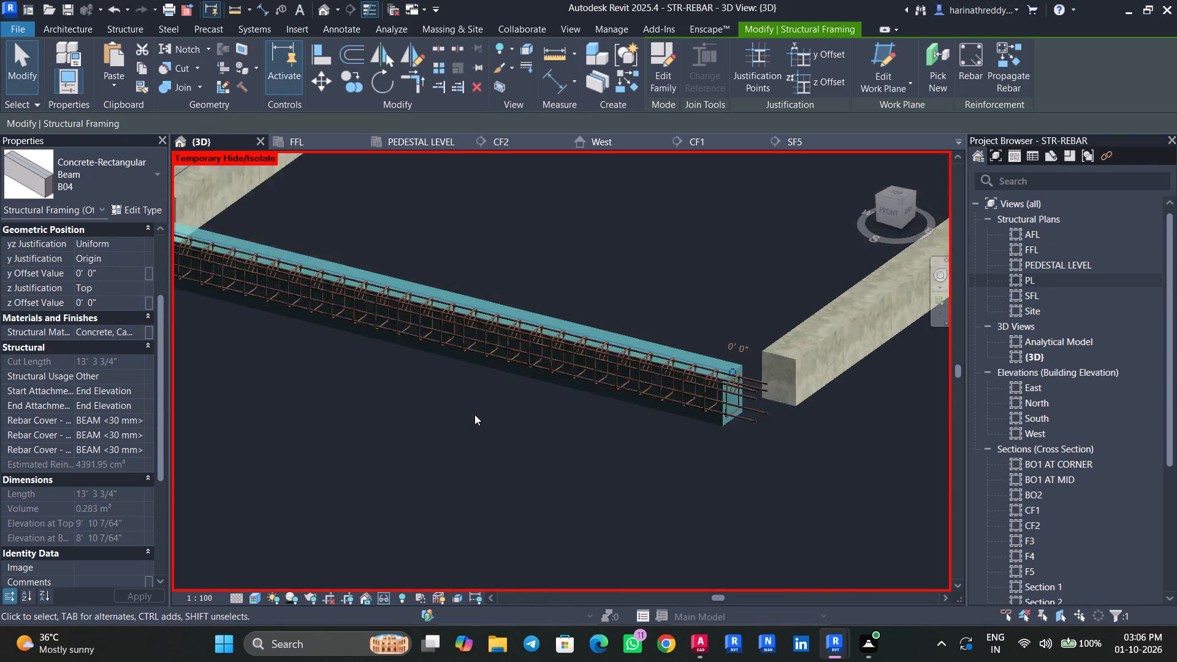
pyautogui.scroll(-3, 474, 414)
pyautogui.keyDown('shift'); pyautogui.moveTo(466, 412); pyautogui.dragTo(503, 413, button='middle'); pyautogui.keyUp('shift')
pyautogui.moveTo(400, 430); pyautogui.dragTo(640, 523, button='middle')
pyautogui.scroll(1, 639, 523)
pyautogui.press('Escape')
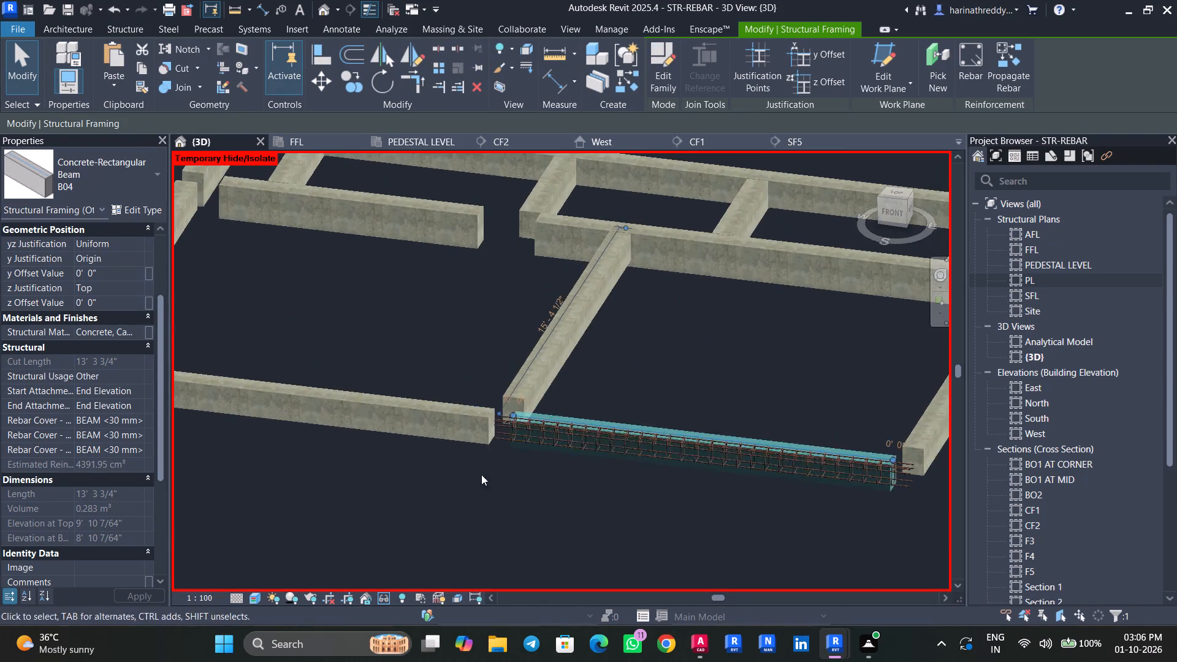
pyautogui.click(391, 417)
pyautogui.scroll(-5, 372, 457)
pyautogui.moveTo(370, 458); pyautogui.dragTo(555, 502, button='middle')
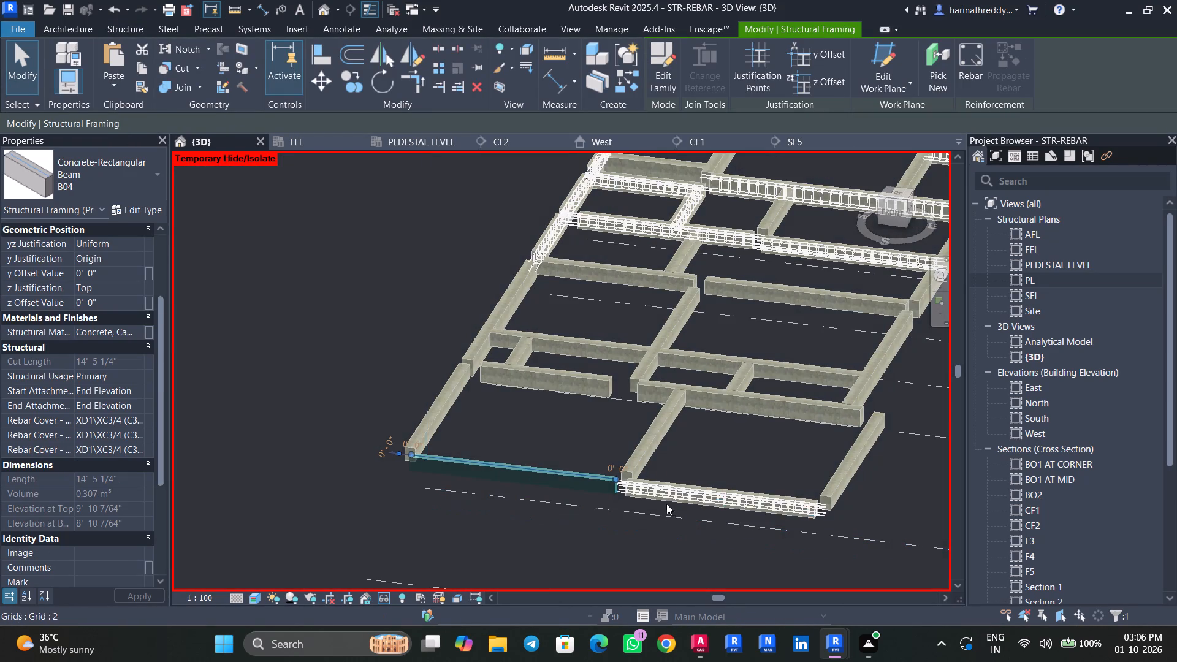
# Propagate the reinforced B04 beam's rebar to the adjacent in-line B04 beam, aligned by host.
pyautogui.press('Escape')
pyautogui.scroll(6, 690, 474)
pyautogui.click(689, 494)
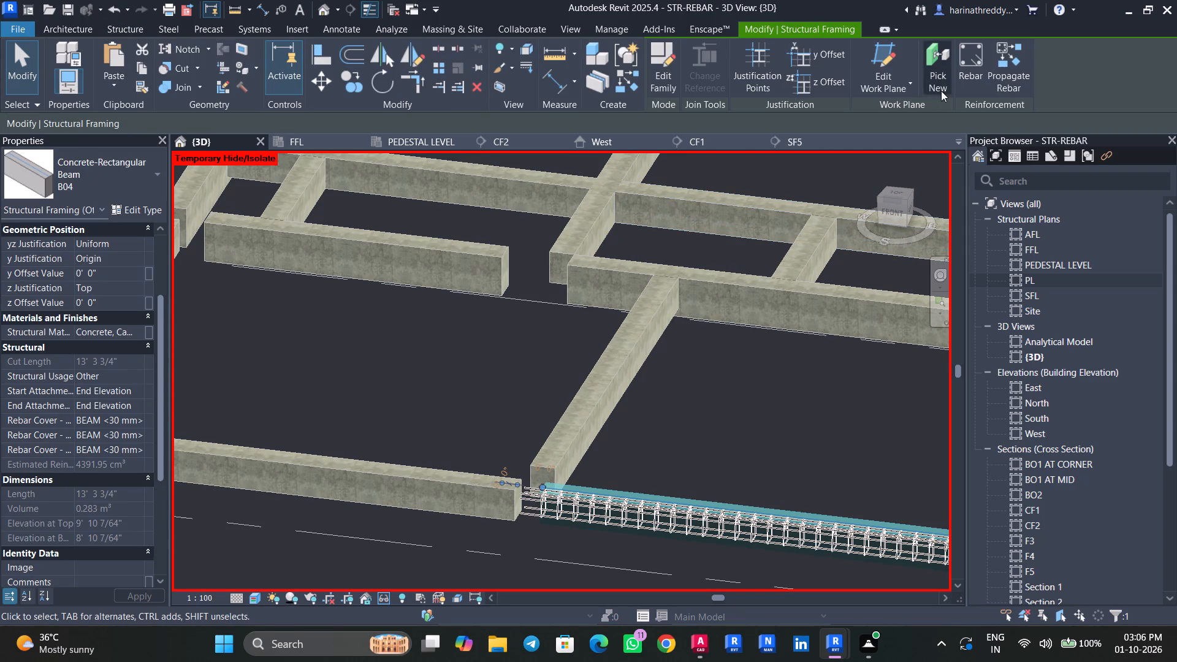
pyautogui.click(1000, 78)
pyautogui.click(311, 474)
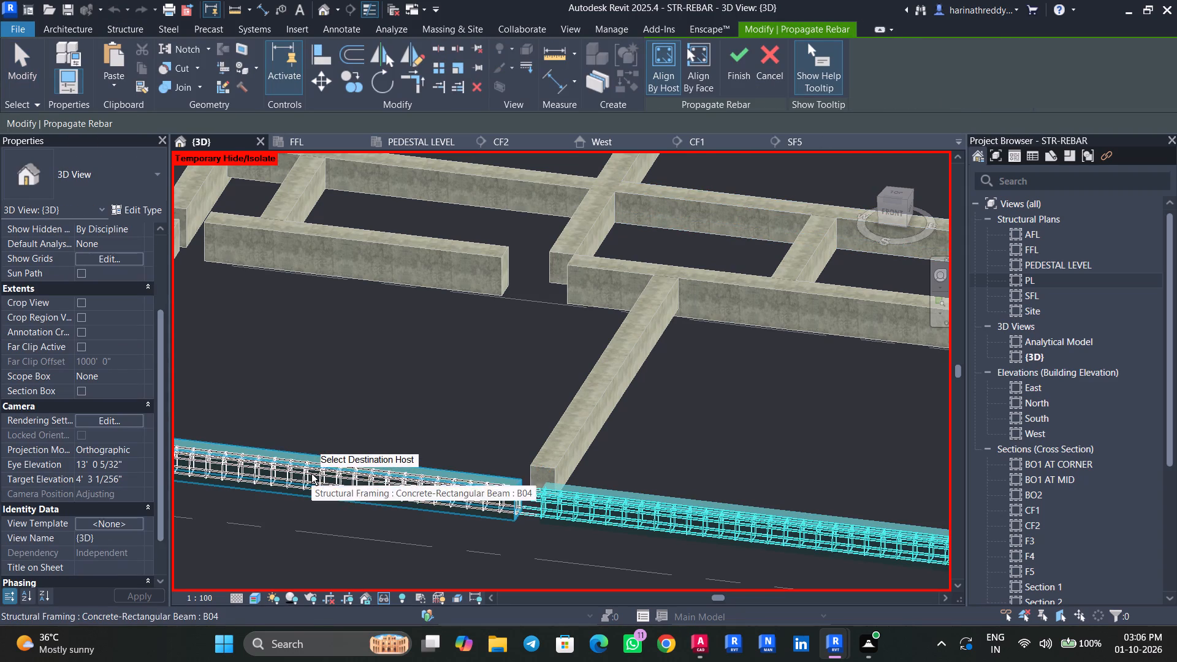
pyautogui.scroll(4, 460, 520)
pyautogui.click(733, 59)
# Shorten the propagated top H12 bars at the beam junction to about 4630 mm so they stop overlapping the source beam's bars.
pyautogui.scroll(3, 557, 451)
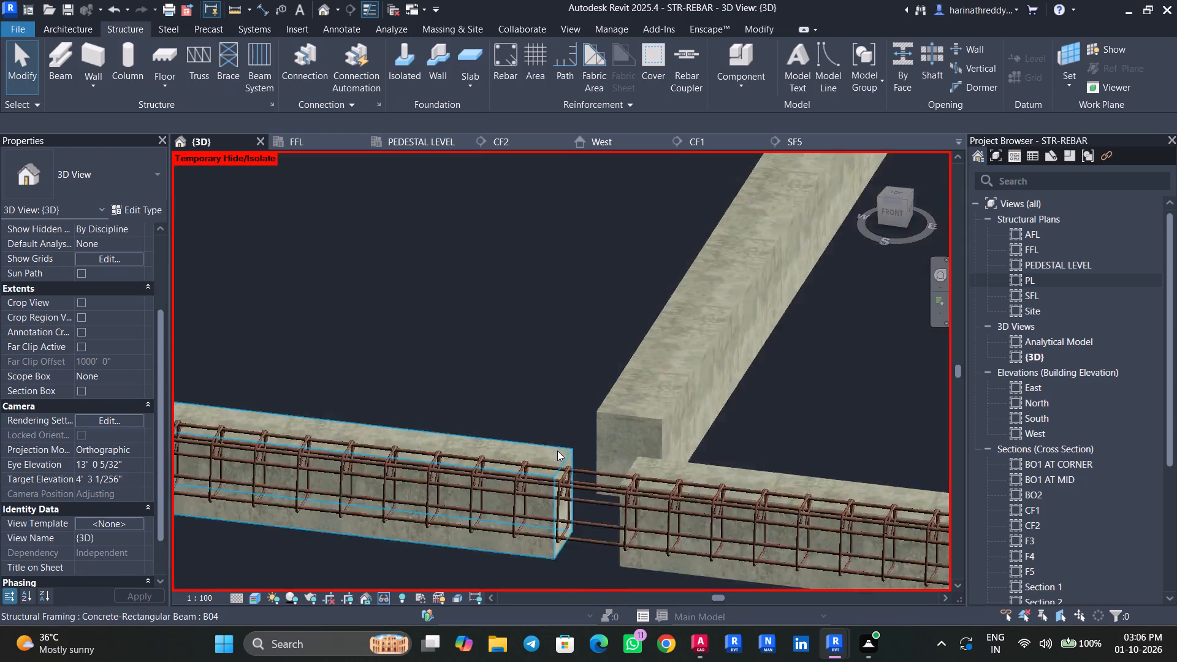
pyautogui.scroll(7, 557, 451)
pyautogui.moveTo(561, 446); pyautogui.dragTo(534, 279, button='middle')
pyautogui.press('Escape')
pyautogui.click(578, 374)
pyautogui.scroll(2, 662, 390)
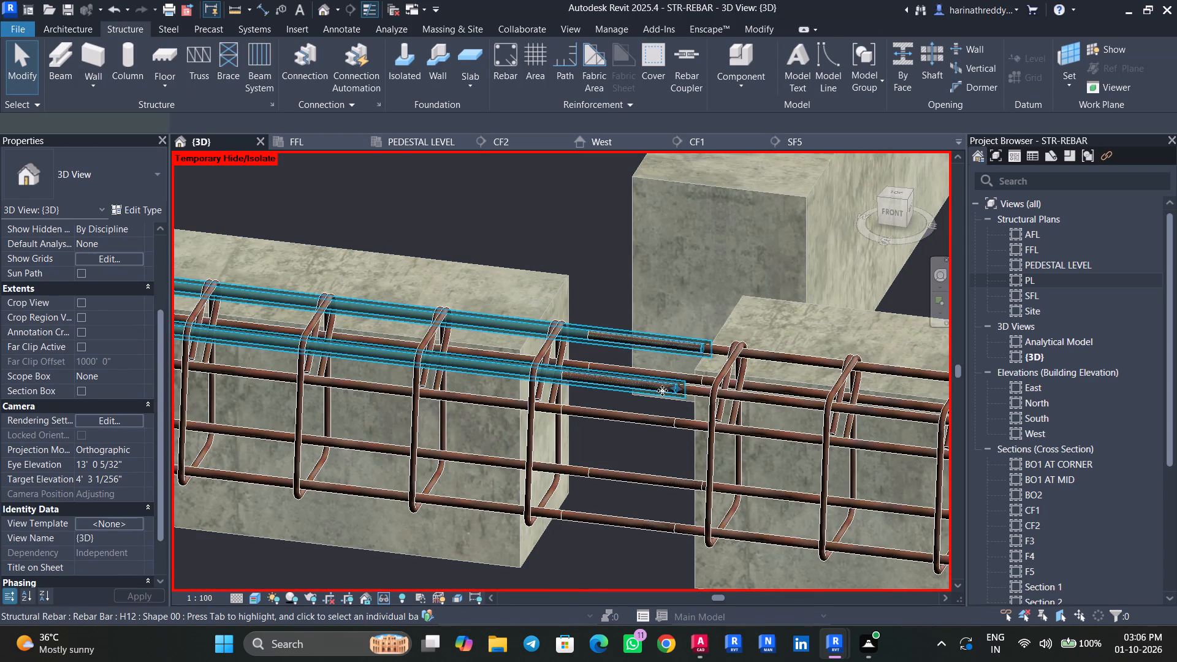
pyautogui.scroll(3, 662, 390)
pyautogui.moveTo(683, 388); pyautogui.dragTo(466, 379)
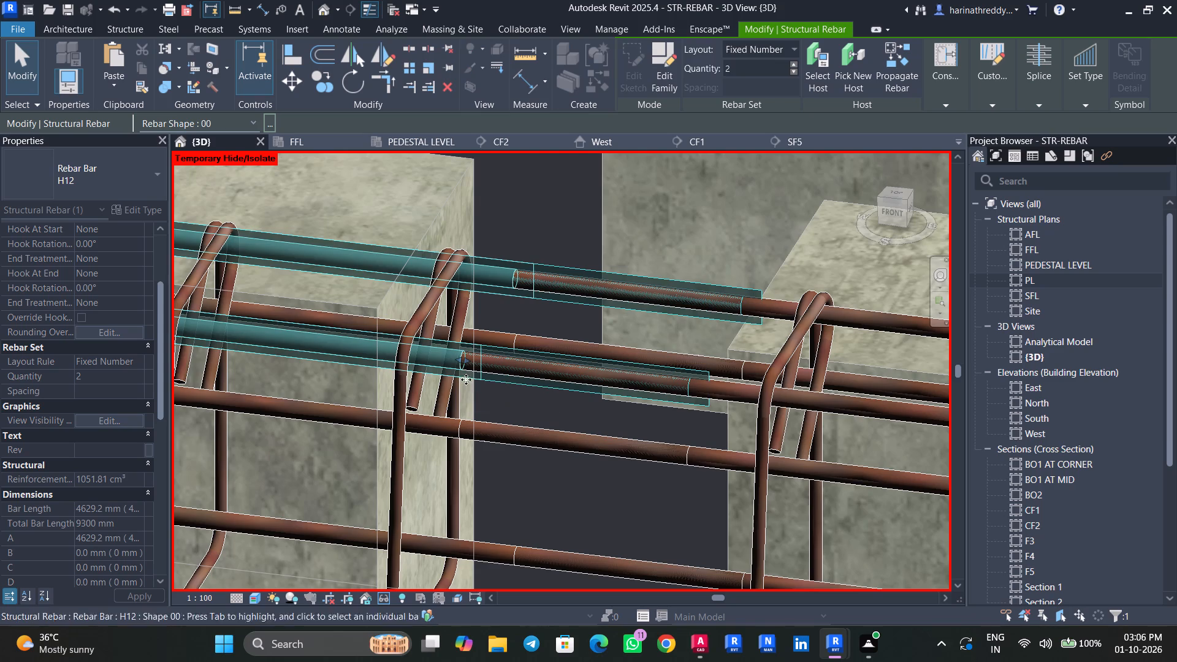
pyautogui.moveTo(486, 406); pyautogui.dragTo(504, 323, button='middle')
pyautogui.press('Escape')
pyautogui.press('Escape')
# Shorten the propagated second-row H12 bars at the junction to about 4650 mm, ending at the source beam's bar ends.
pyautogui.click(486, 346)
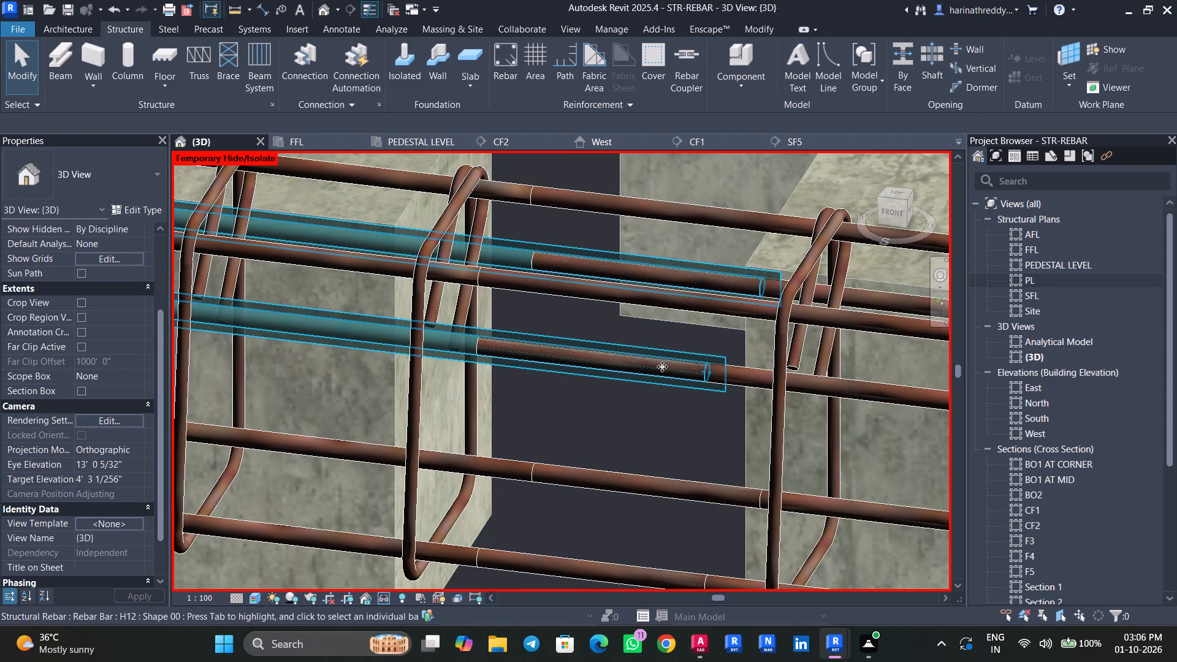
pyautogui.moveTo(706, 370); pyautogui.dragTo(470, 355)
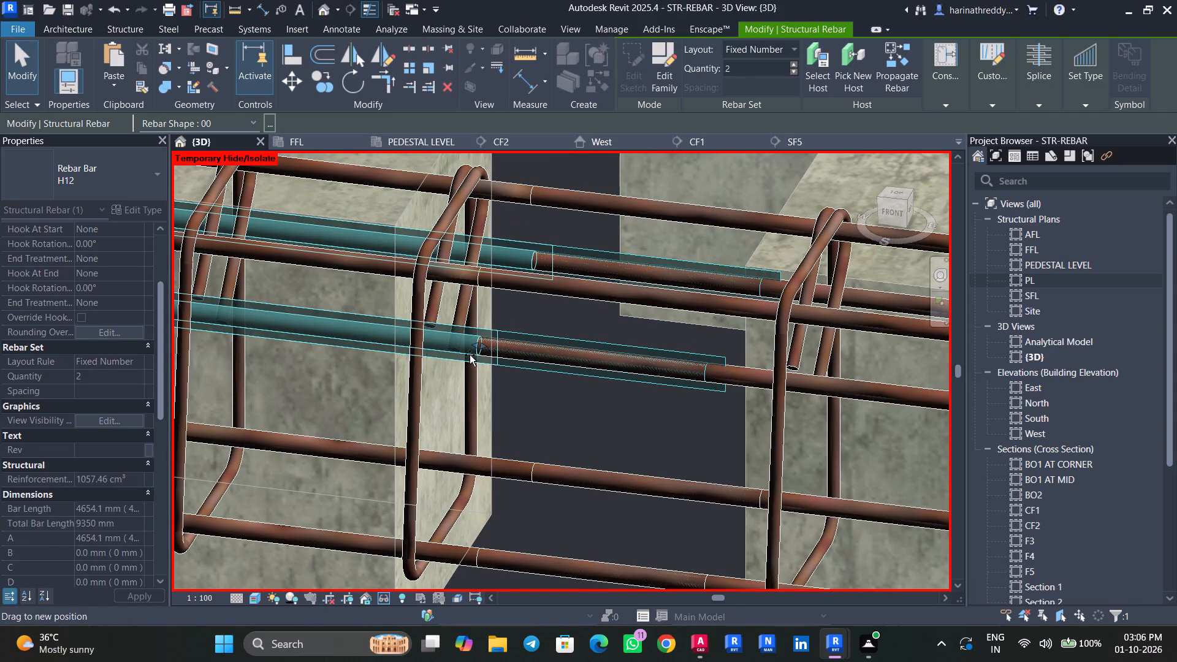
pyautogui.press('Escape')
pyautogui.moveTo(508, 409); pyautogui.dragTo(508, 319, button='middle')
pyautogui.press('Escape')
# Shorten the propagated bottom H12 bars at the junction, bringing their ends back to the source beam's bottom bar ends.
pyautogui.click(541, 462)
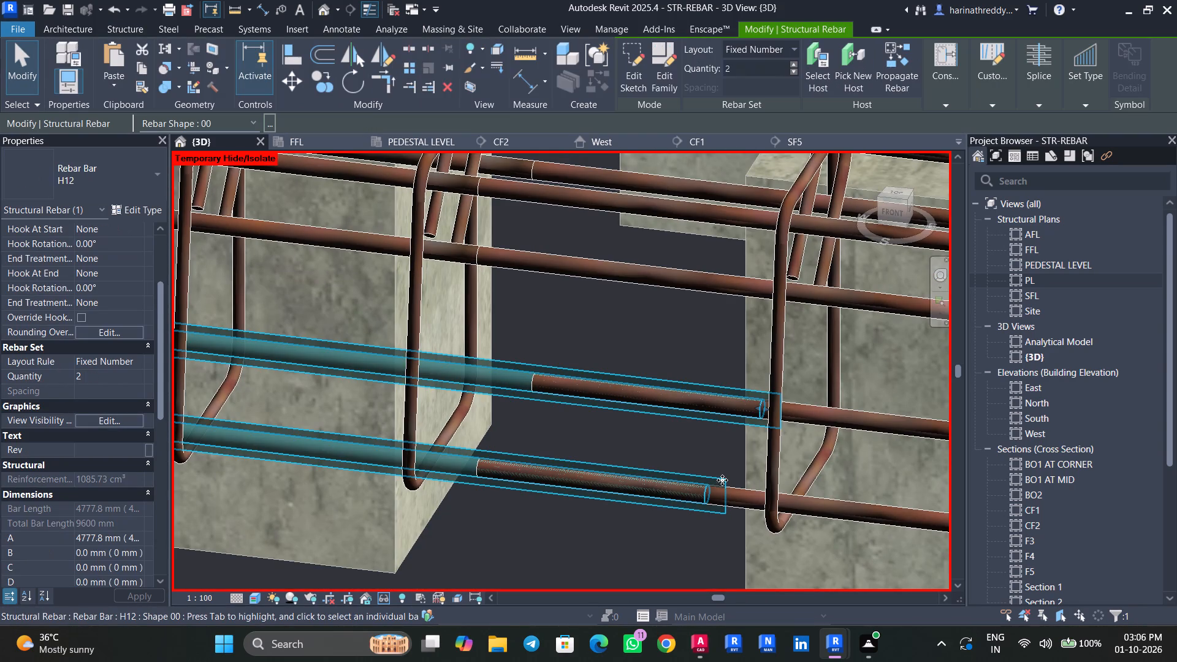
pyautogui.moveTo(757, 411); pyautogui.dragTo(520, 390)
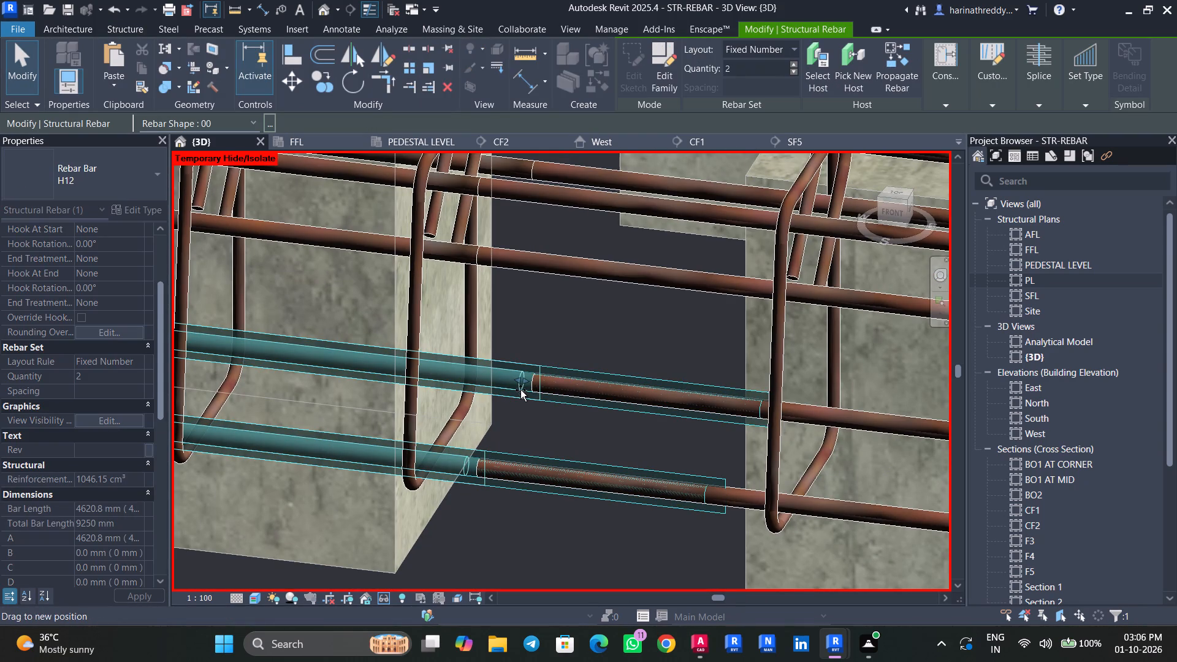
pyautogui.moveTo(520, 390); pyautogui.dragTo(527, 390)
pyautogui.press('Escape')
pyautogui.scroll(-10, 528, 430)
pyautogui.scroll(-4, 512, 496)
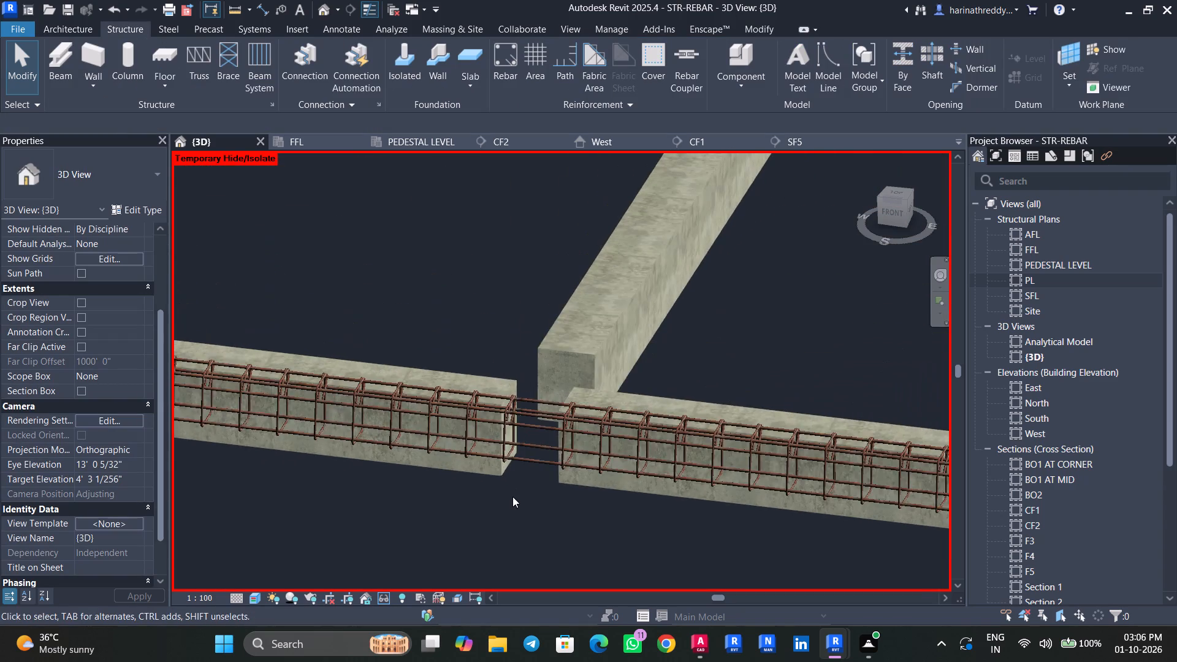
# Save the model.
pyautogui.moveTo(511, 497); pyautogui.dragTo(479, 542, button='middle')
pyautogui.hotkey('ctrl', 's')
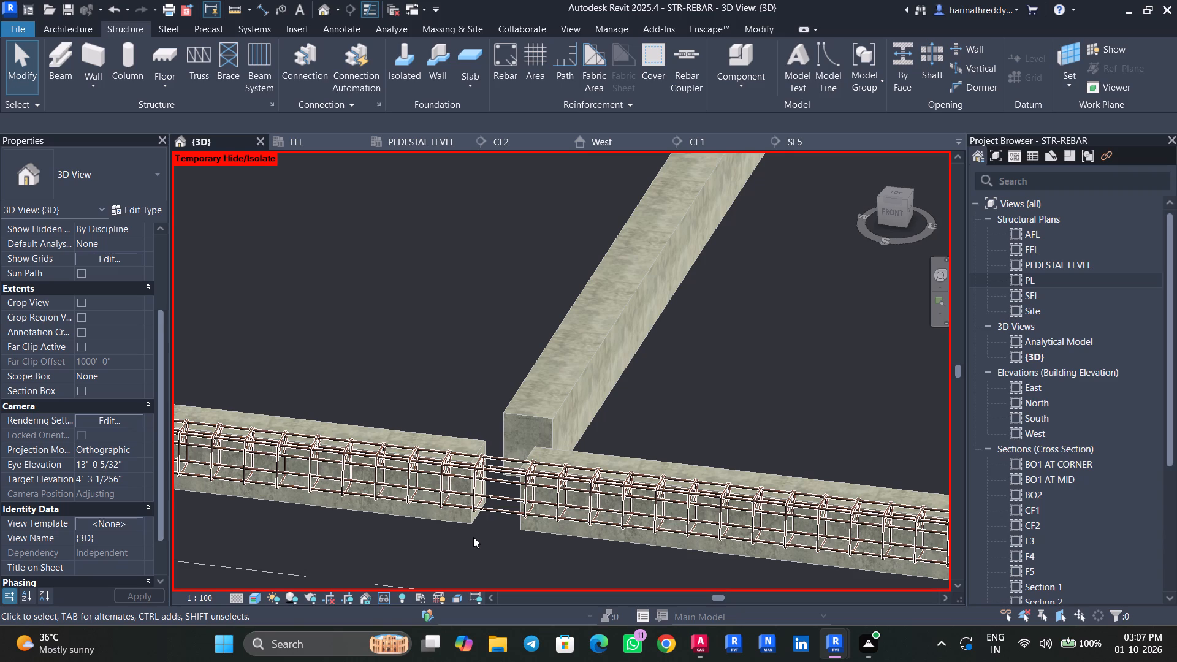
# Check the types of the unreinforced beams running off grid 1 to find another B04 beam.
pyautogui.scroll(-9, 638, 369)
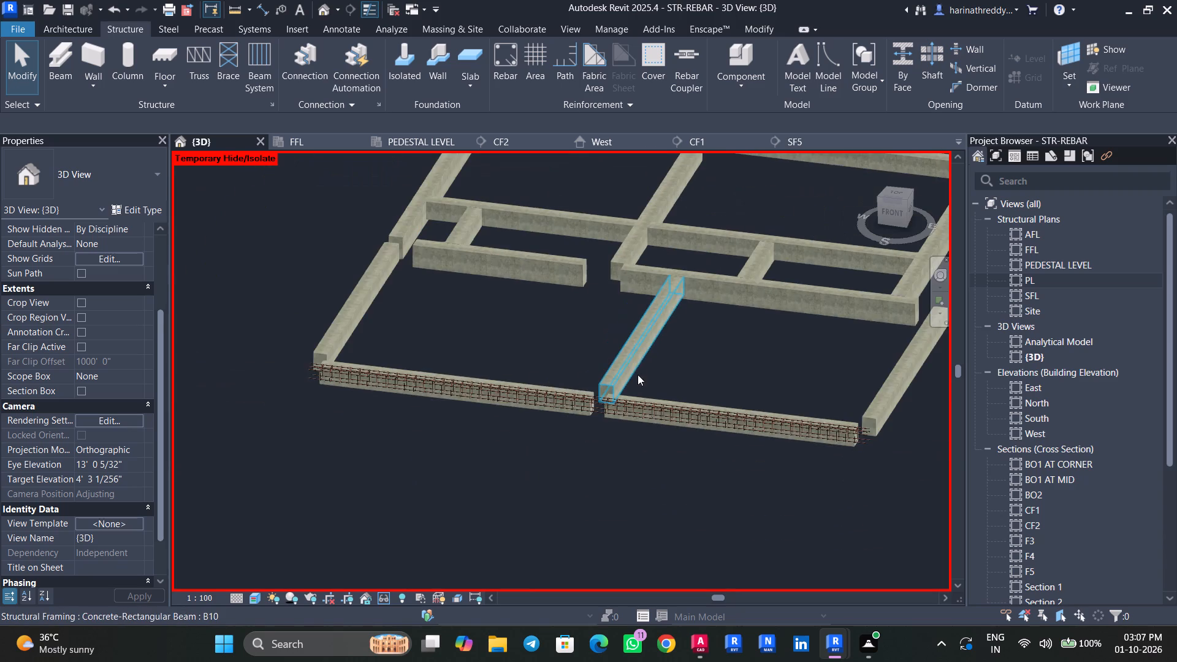
pyautogui.click(634, 354)
pyautogui.moveTo(668, 356); pyautogui.dragTo(579, 440, button='middle')
pyautogui.press('Escape')
pyautogui.press('Escape')
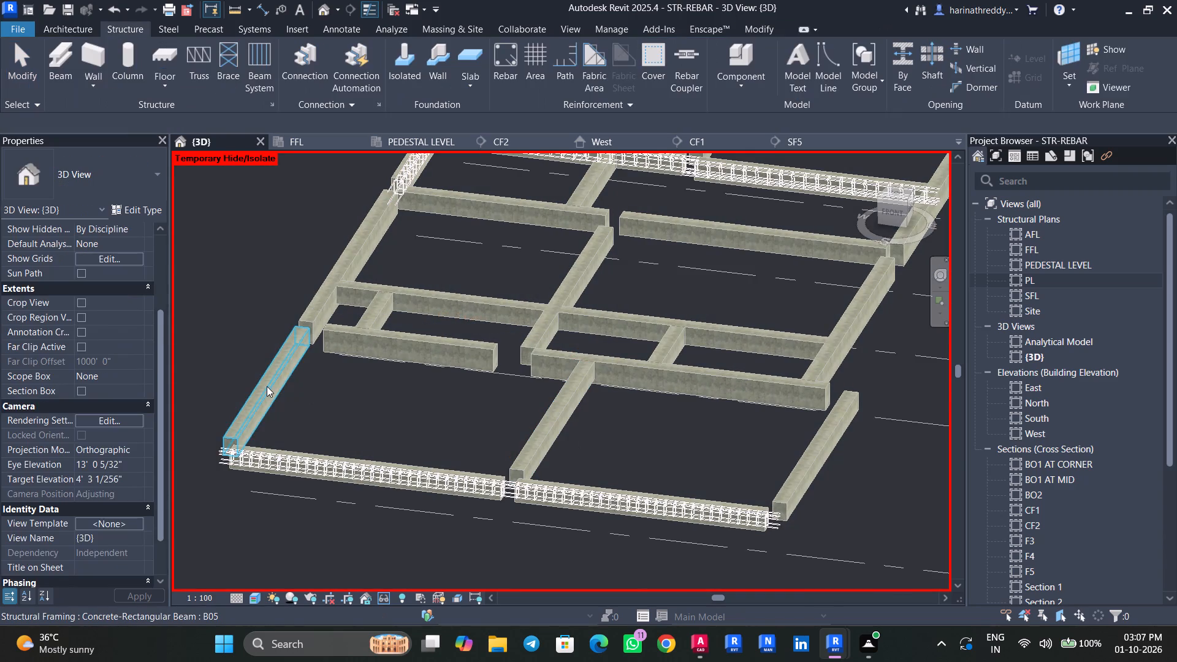
pyautogui.click(267, 386)
pyautogui.press('Escape')
pyautogui.click(814, 466)
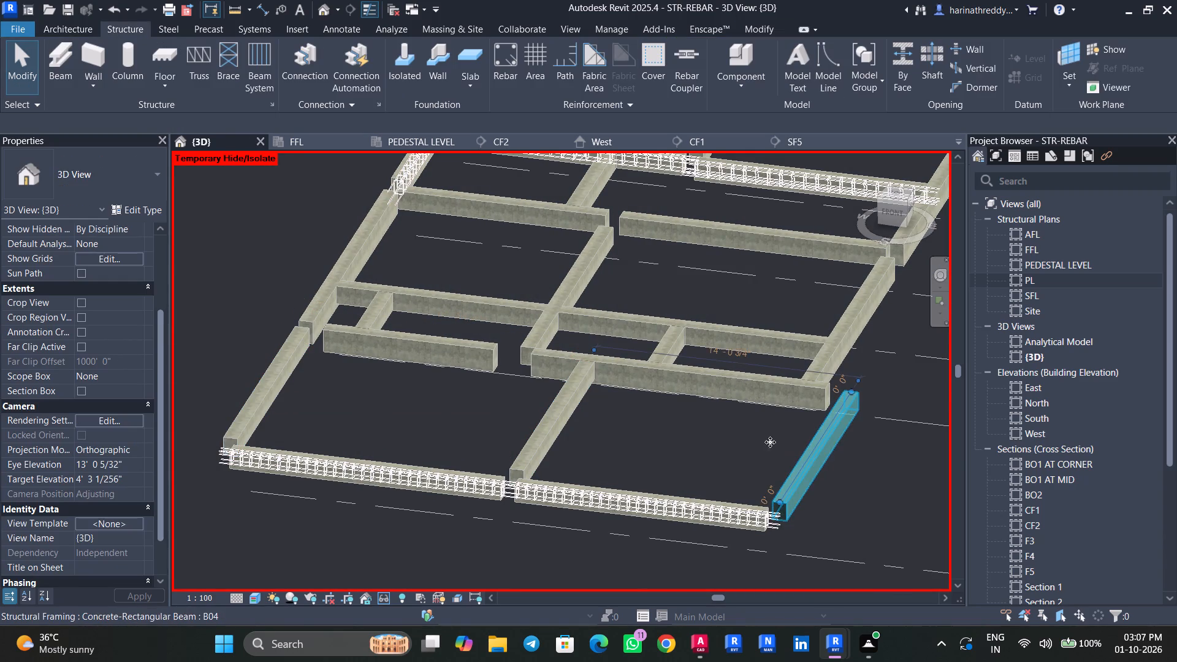
pyautogui.moveTo(745, 432); pyautogui.dragTo(510, 470, button='middle')
pyautogui.press('Escape')
pyautogui.press('Escape')
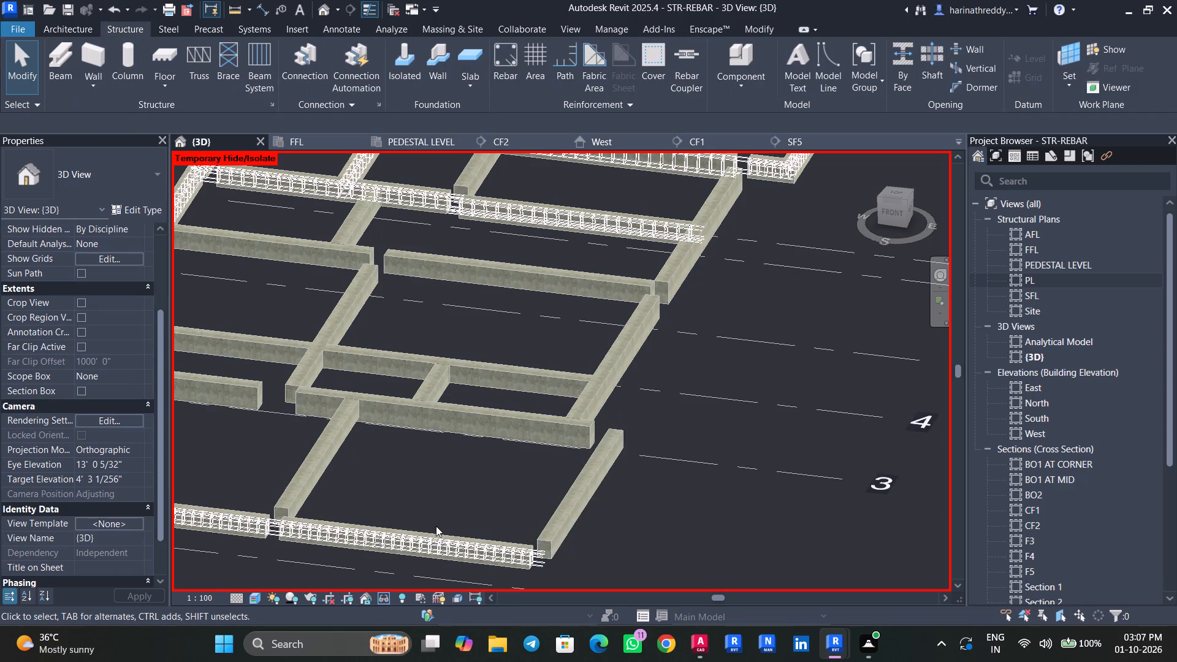
# Propagate the rebar of the reinforced B04 beam on grid 1 to the perpendicular B04 end beam, aligned by host.
pyautogui.scroll(4, 436, 527)
pyautogui.click(437, 537)
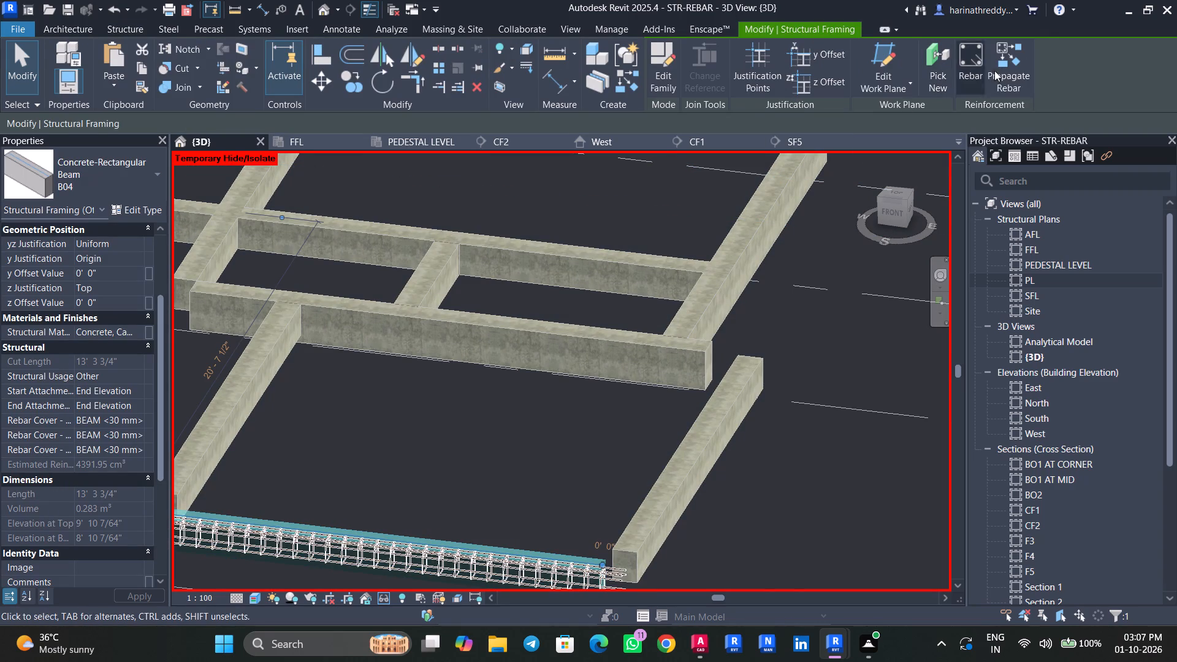
pyautogui.click(1002, 70)
pyautogui.click(690, 436)
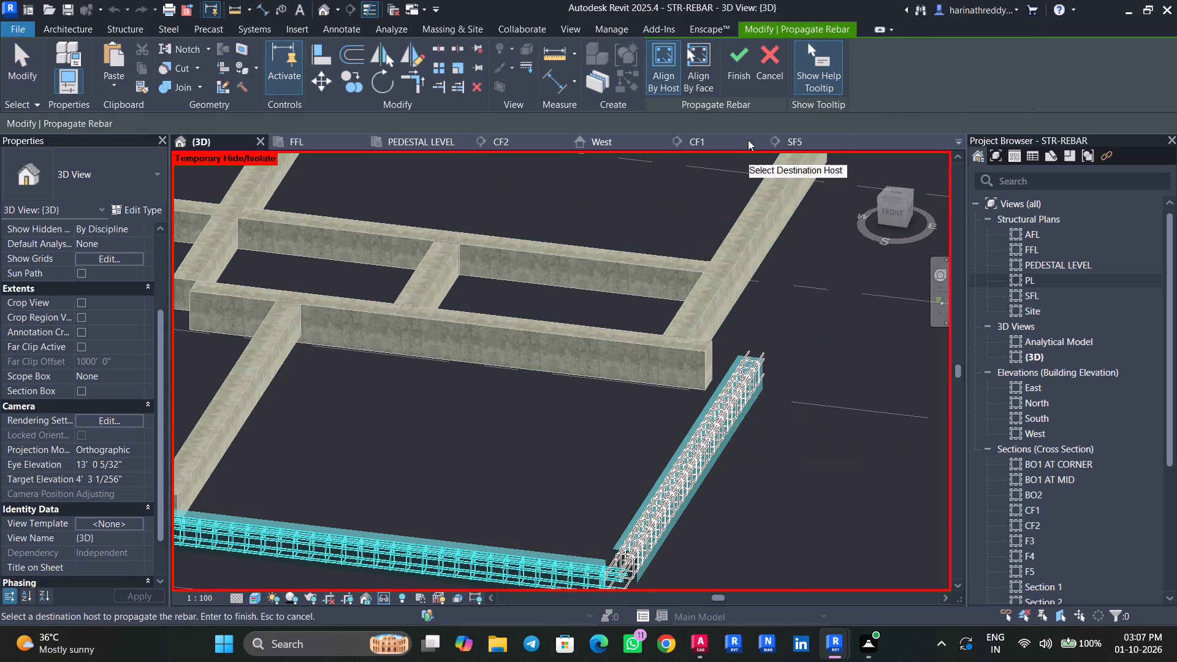
pyautogui.click(734, 72)
pyautogui.scroll(10, 607, 528)
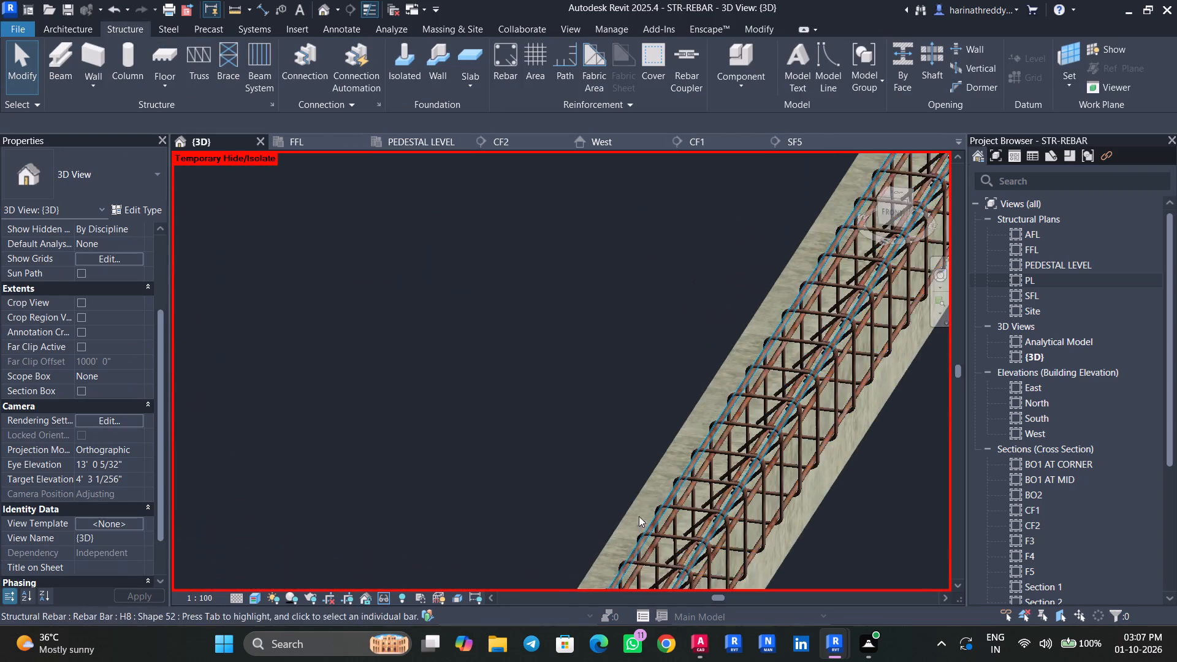
pyautogui.moveTo(619, 484); pyautogui.dragTo(484, 236, button='middle')
pyautogui.scroll(-5, 611, 434)
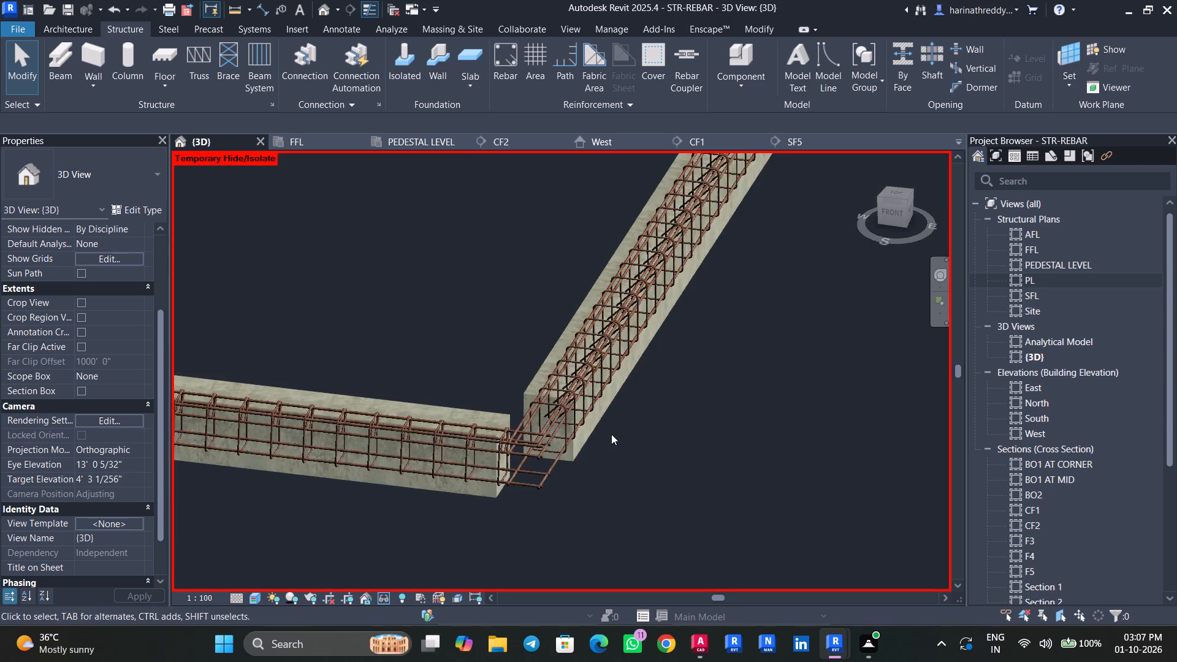
# Inspect the types of the remaining unreinforced beams between grids 1 and 2 to choose which one to reinforce.
pyautogui.moveTo(618, 440); pyautogui.dragTo(666, 513, button='middle')
pyautogui.scroll(-10, 672, 502)
pyautogui.click(566, 380)
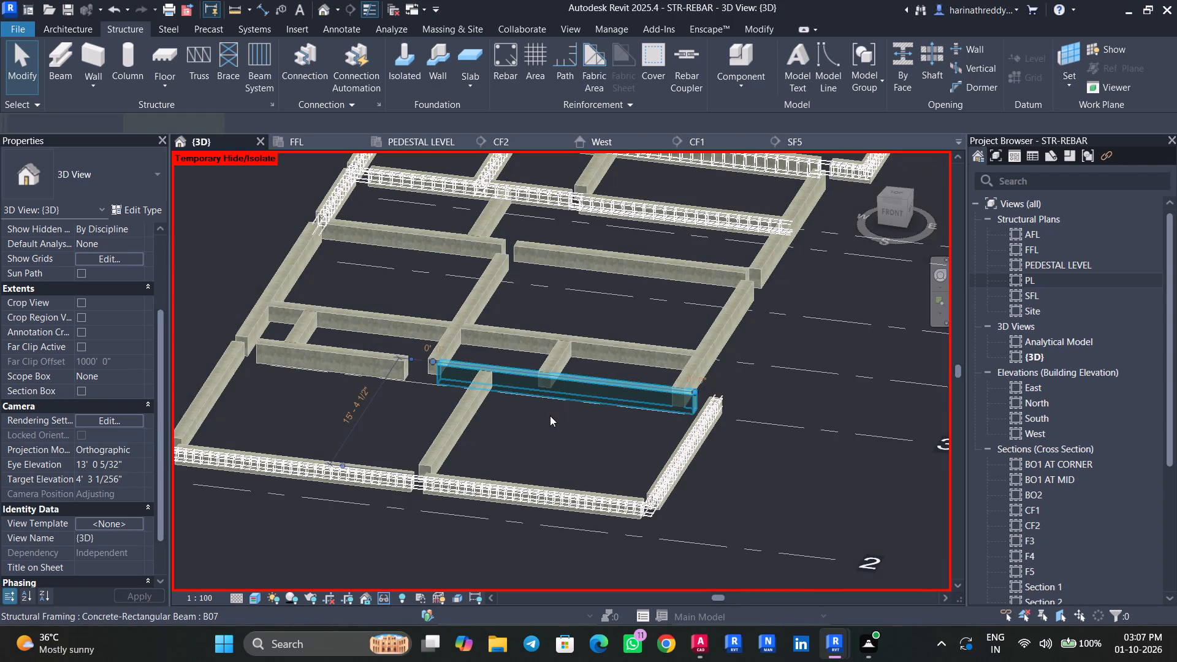
pyautogui.moveTo(549, 417); pyautogui.dragTo(655, 489, button='middle')
pyautogui.press('Escape')
pyautogui.click(558, 489)
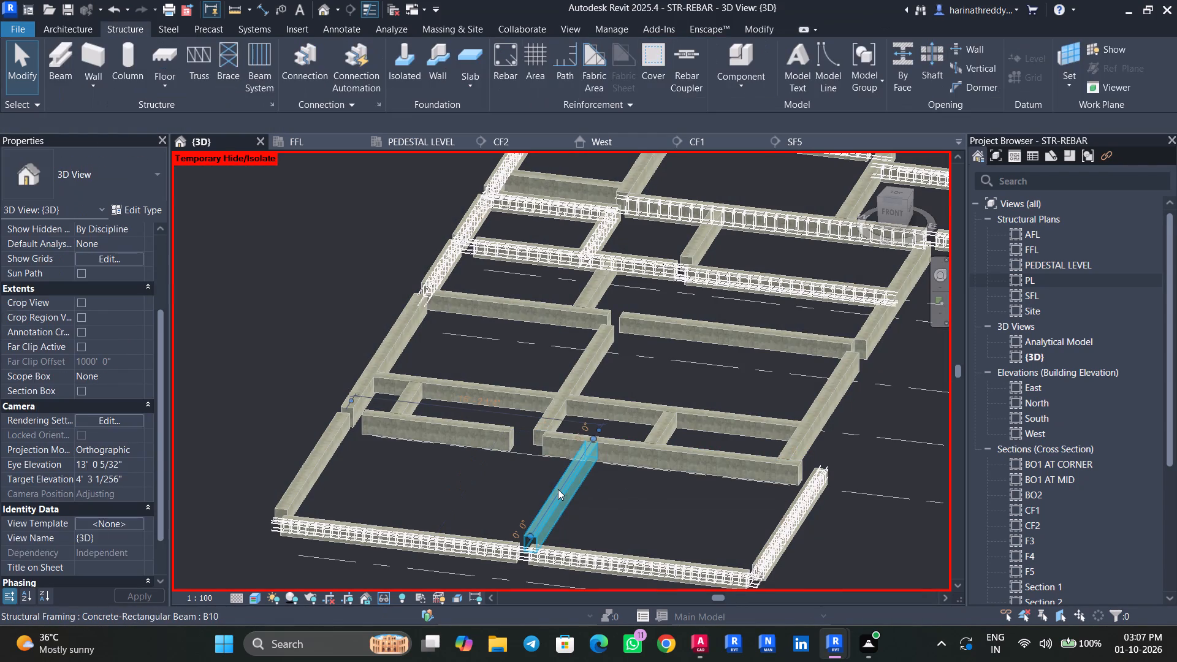
pyautogui.press('Escape')
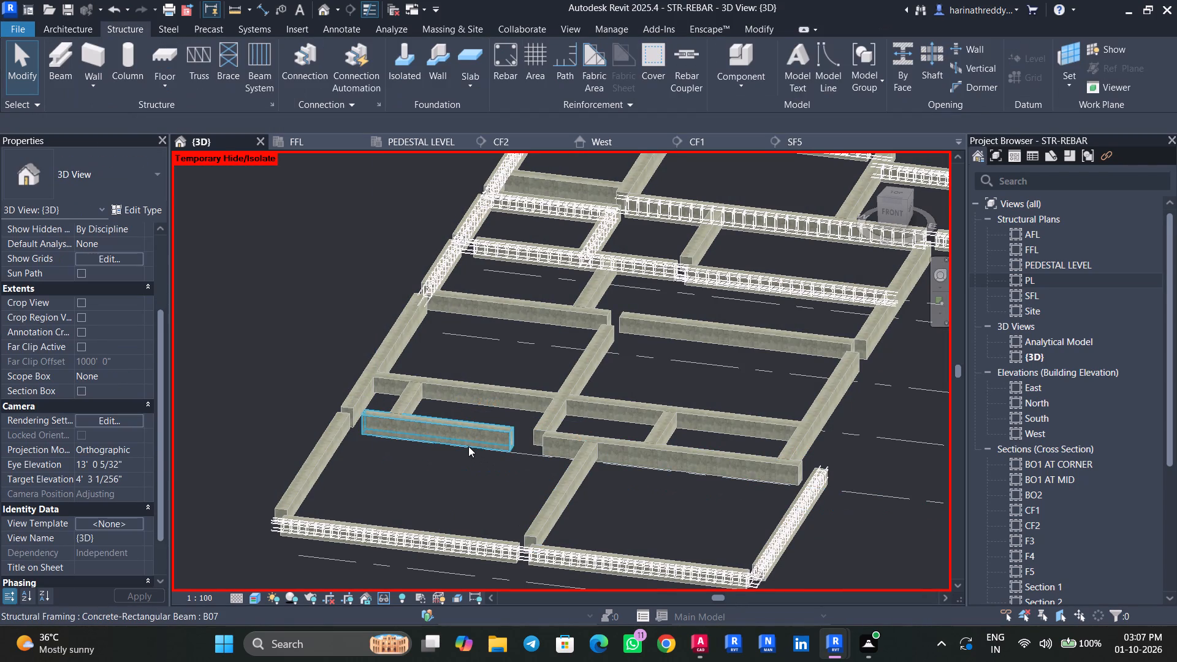
pyautogui.click(468, 446)
pyautogui.press('Escape')
pyautogui.click(322, 460)
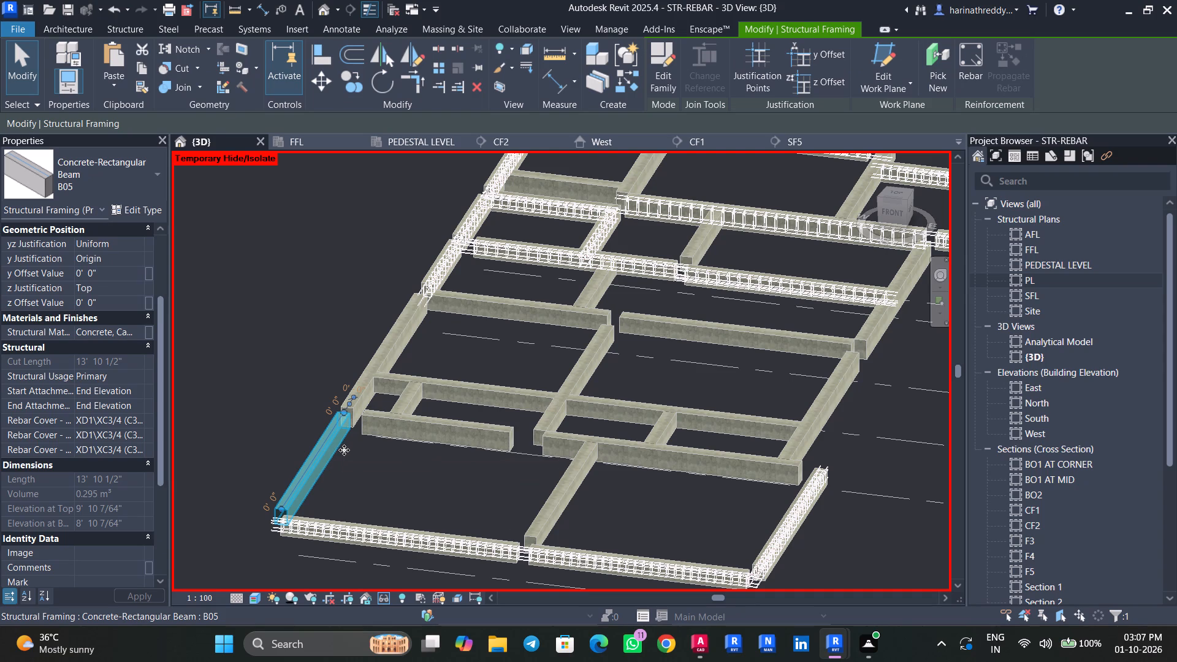
pyautogui.scroll(-5, 437, 481)
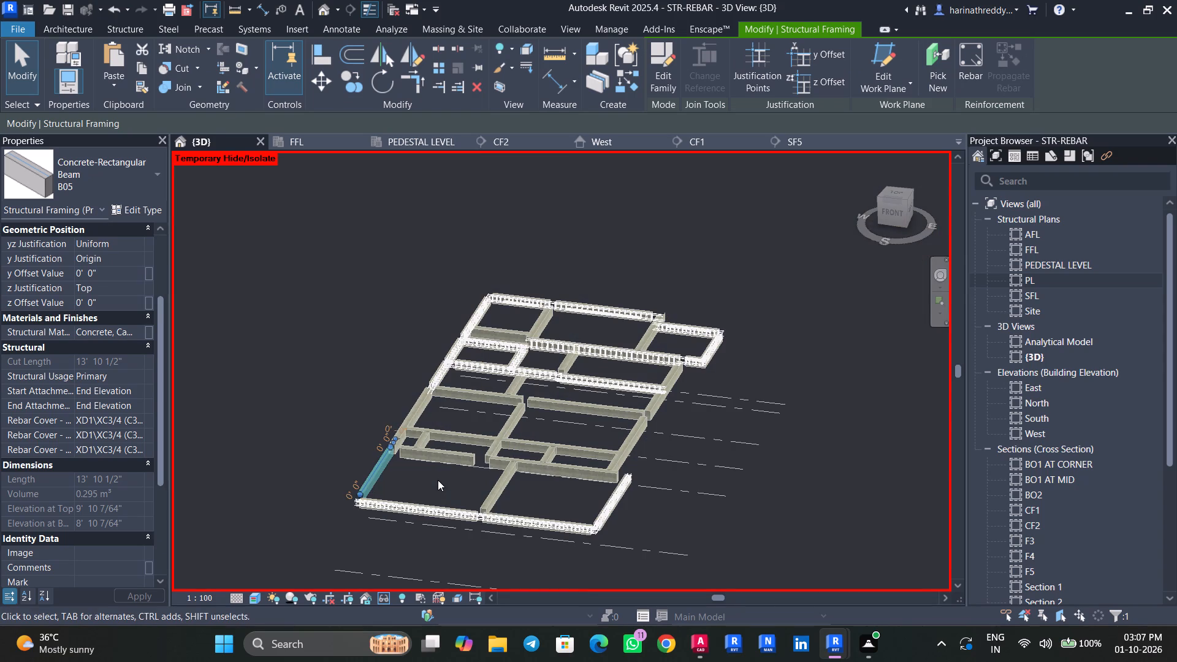
pyautogui.scroll(-3, 679, 527)
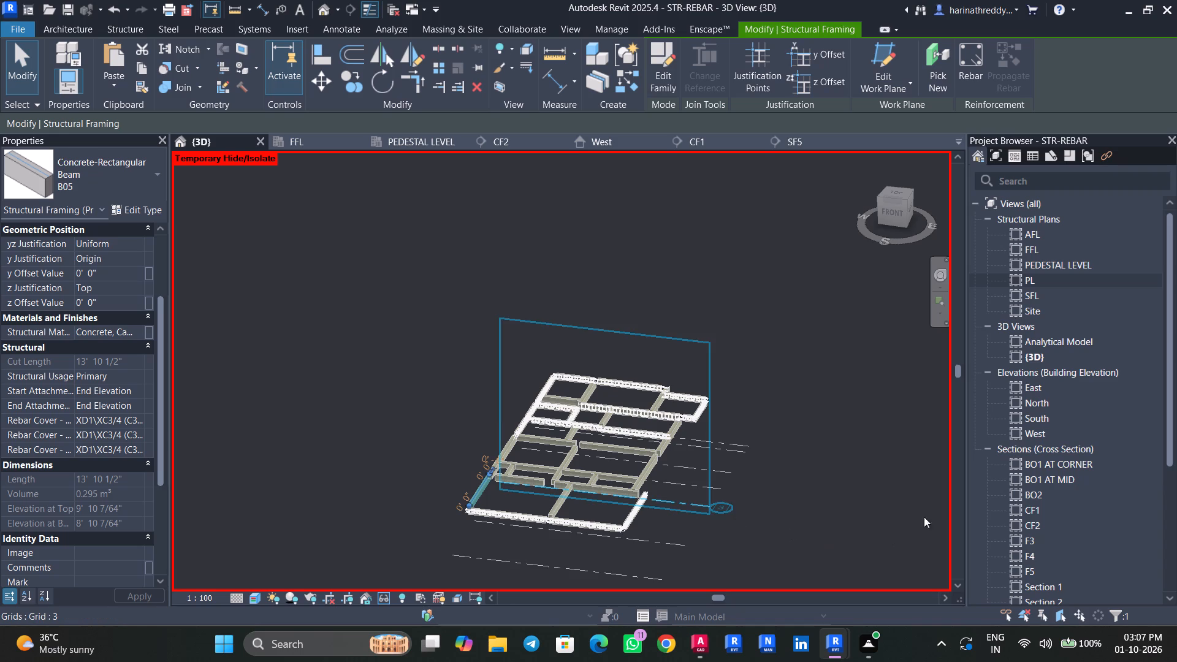
# In the PL structural plan, cut a section across the B05 beam on grid A, between grids 1 and 2.
pyautogui.doubleClick(1046, 281)
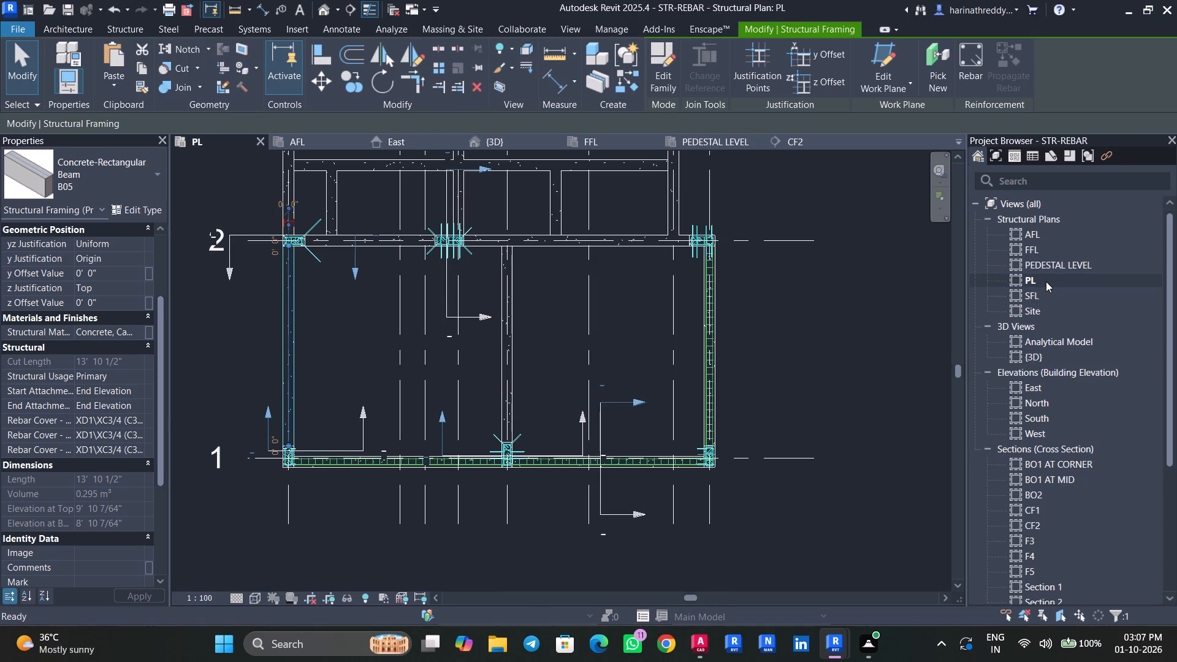
pyautogui.doubleClick(1029, 280)
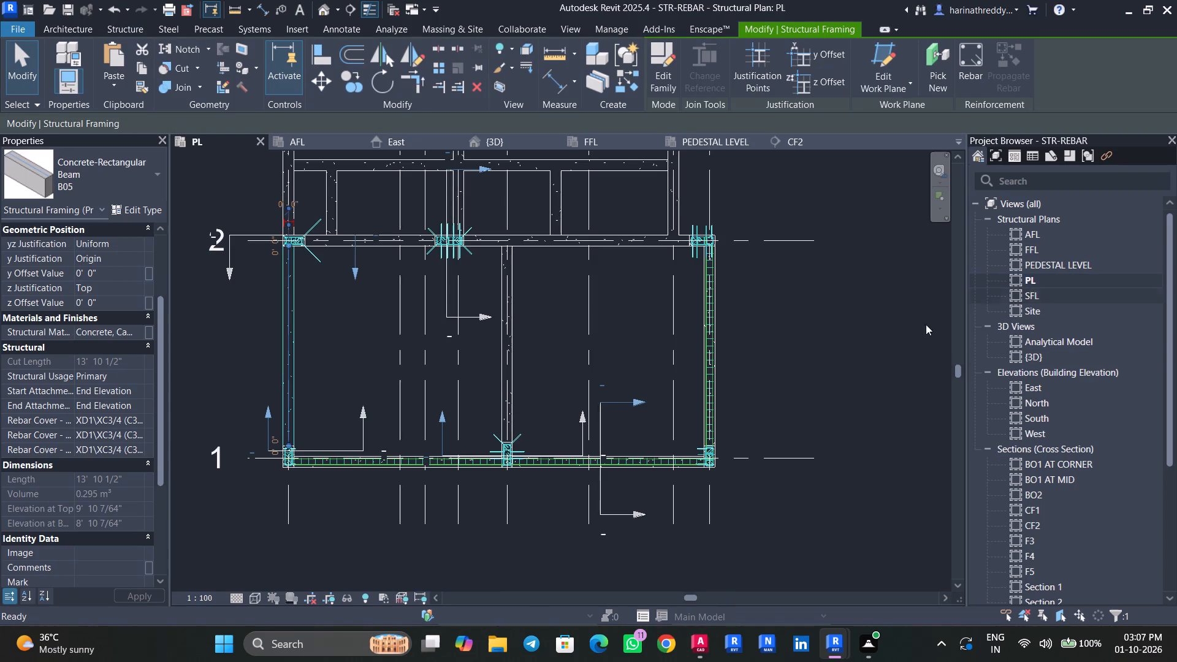
pyautogui.scroll(4, 267, 356)
pyautogui.click(298, 351)
pyautogui.scroll(6, 298, 351)
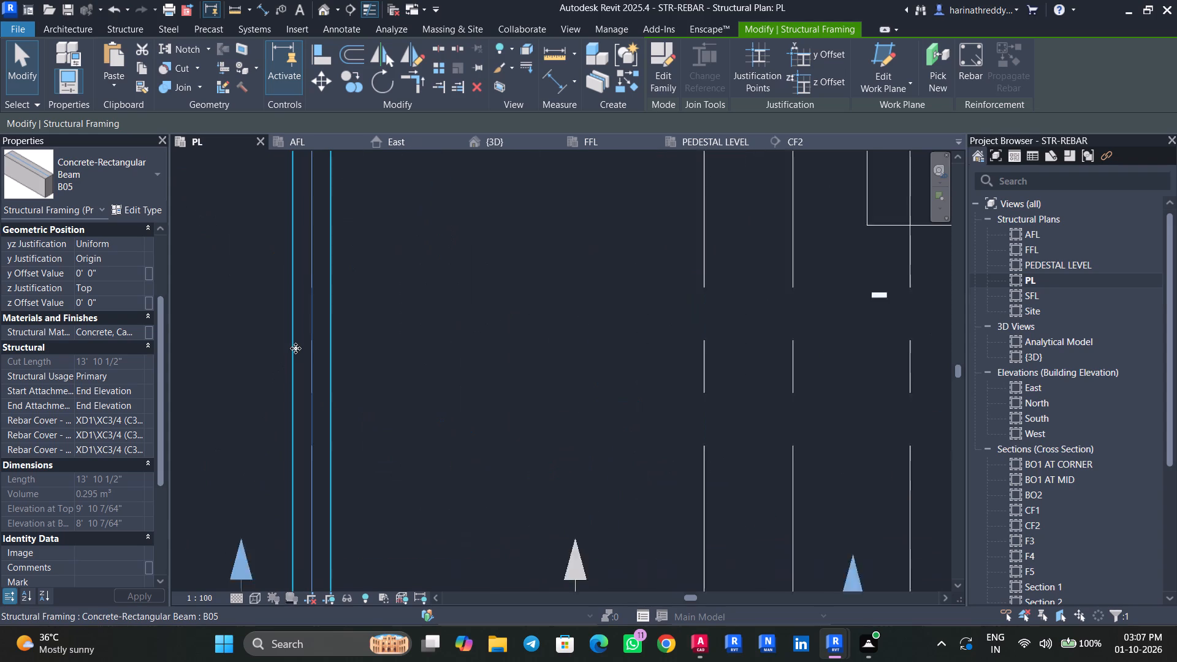
pyautogui.press('Escape')
pyautogui.press('Escape')
pyautogui.click(337, 356)
pyautogui.moveTo(394, 351); pyautogui.dragTo(495, 403, button='middle')
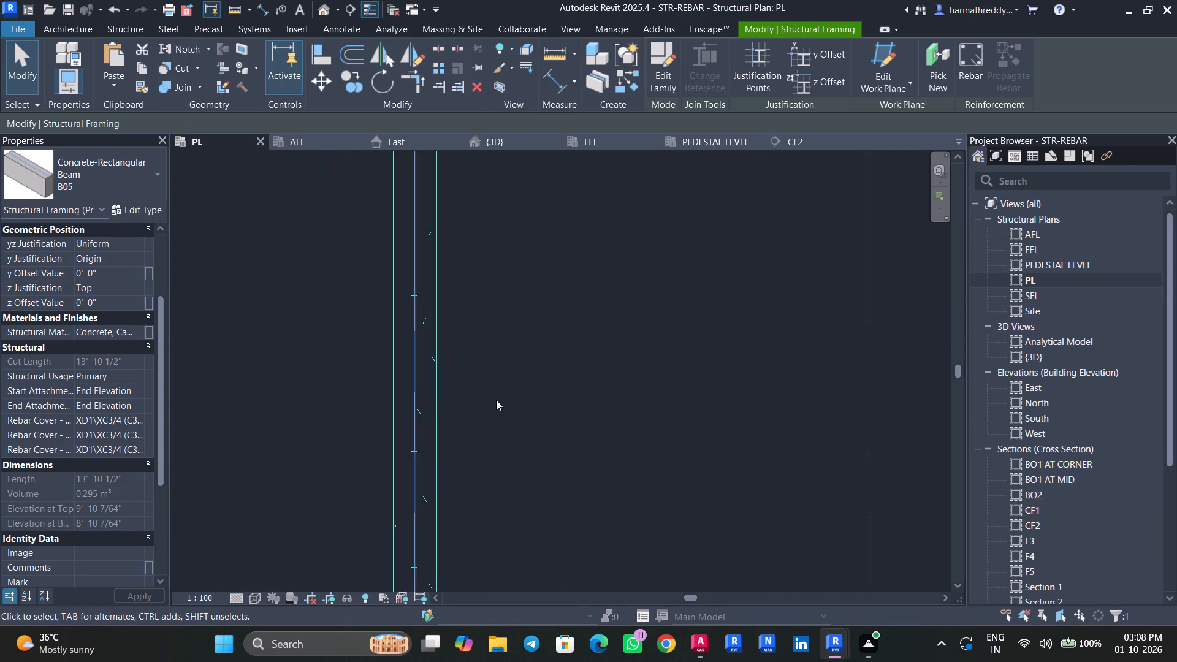
pyautogui.scroll(-7, 496, 400)
pyautogui.click(354, 10)
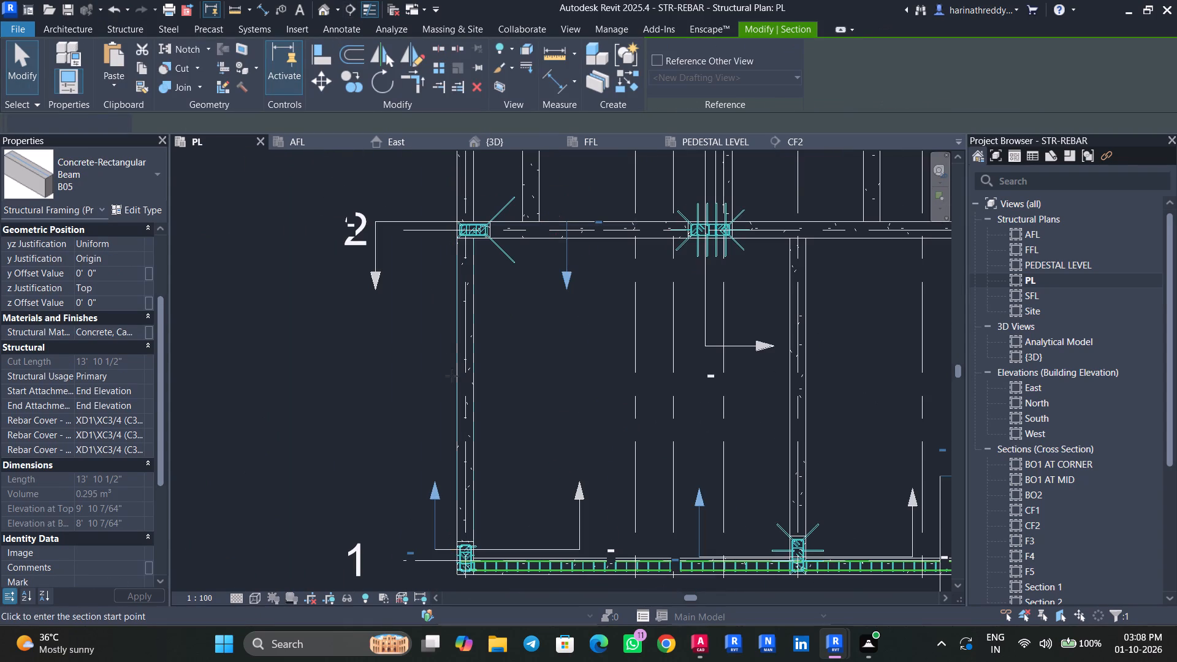
pyautogui.click(432, 392)
pyautogui.click(547, 390)
pyautogui.press('Escape')
pyautogui.press('Escape')
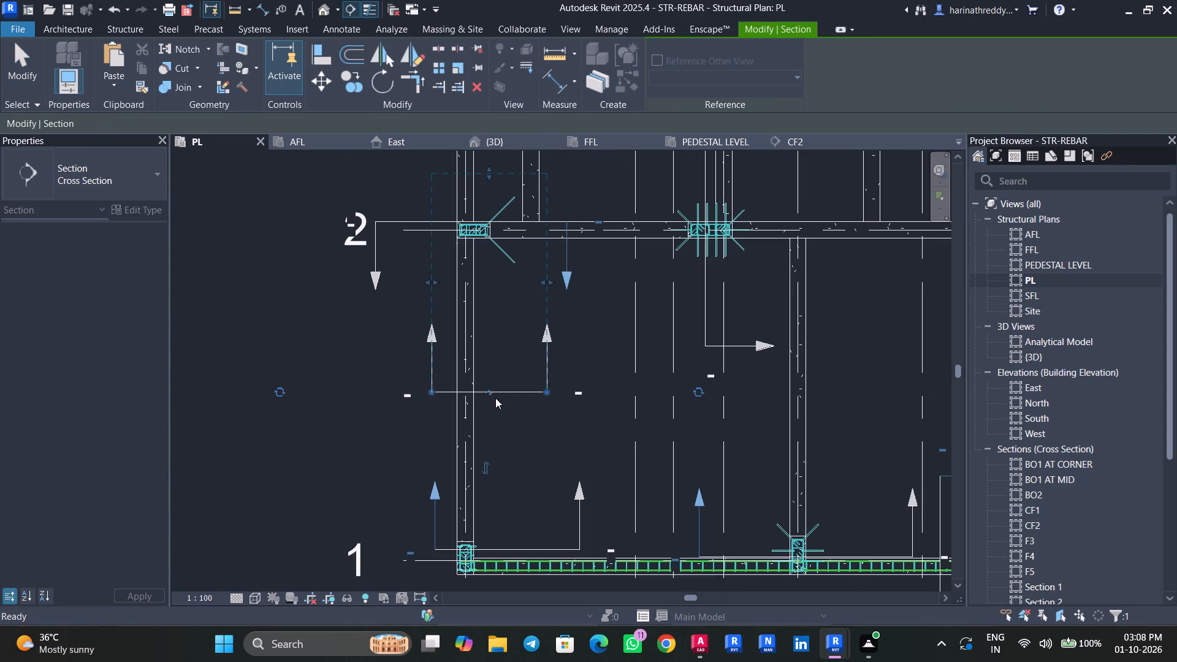
# Shorten the new section's view depth to about 4' 4", ending before grid 2.
pyautogui.click(497, 394)
pyautogui.moveTo(490, 167); pyautogui.dragTo(476, 291)
pyautogui.press('Escape')
# Open the new section view and tighten its crop region vertically to a short area around the B05 beam.
pyautogui.click(546, 369)
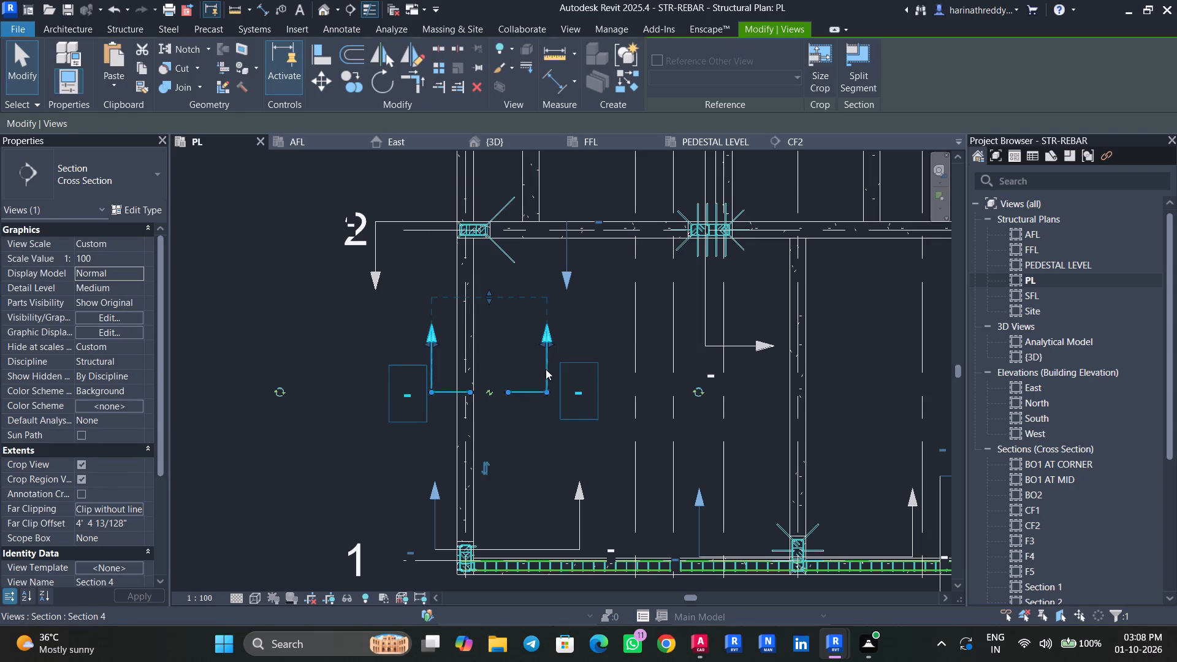
pyautogui.rightClick(546, 369)
pyautogui.click(617, 275)
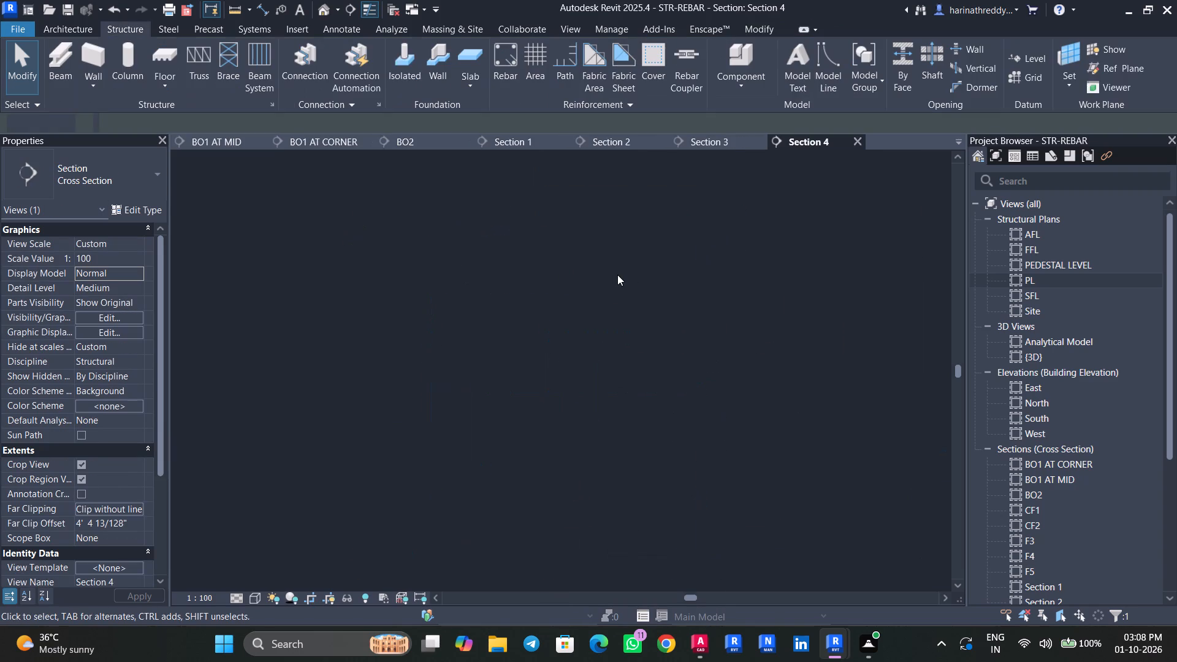
pyautogui.click(574, 410)
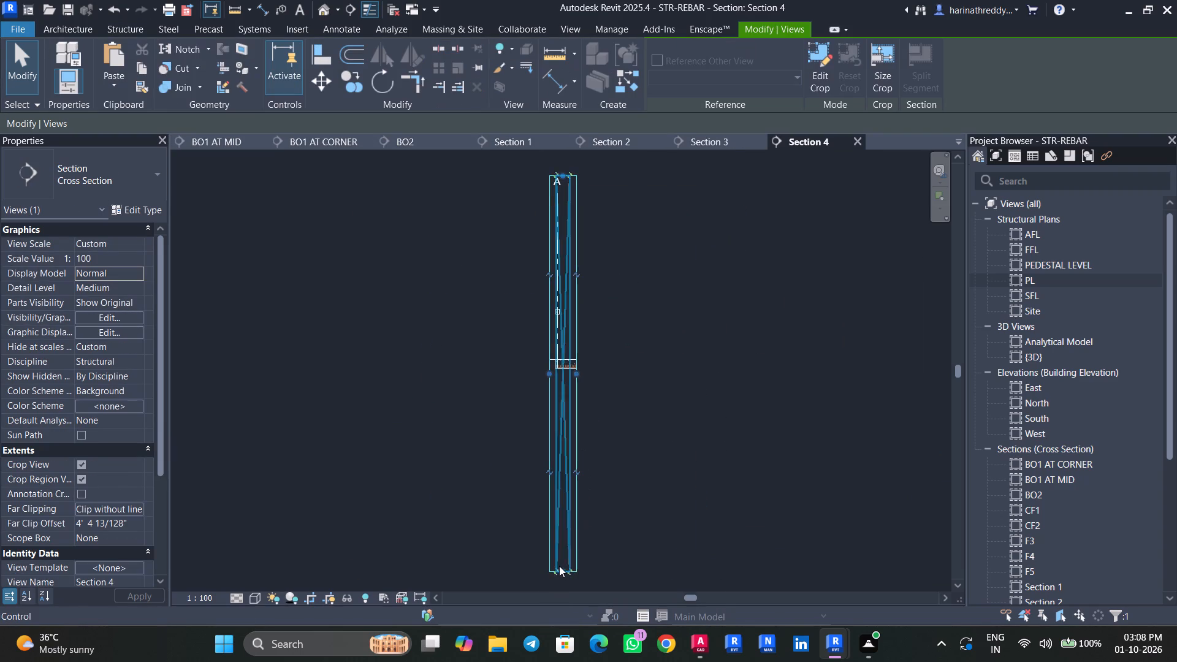
pyautogui.moveTo(559, 566); pyautogui.dragTo(558, 327)
pyautogui.hotkey('ctrl', 'z')
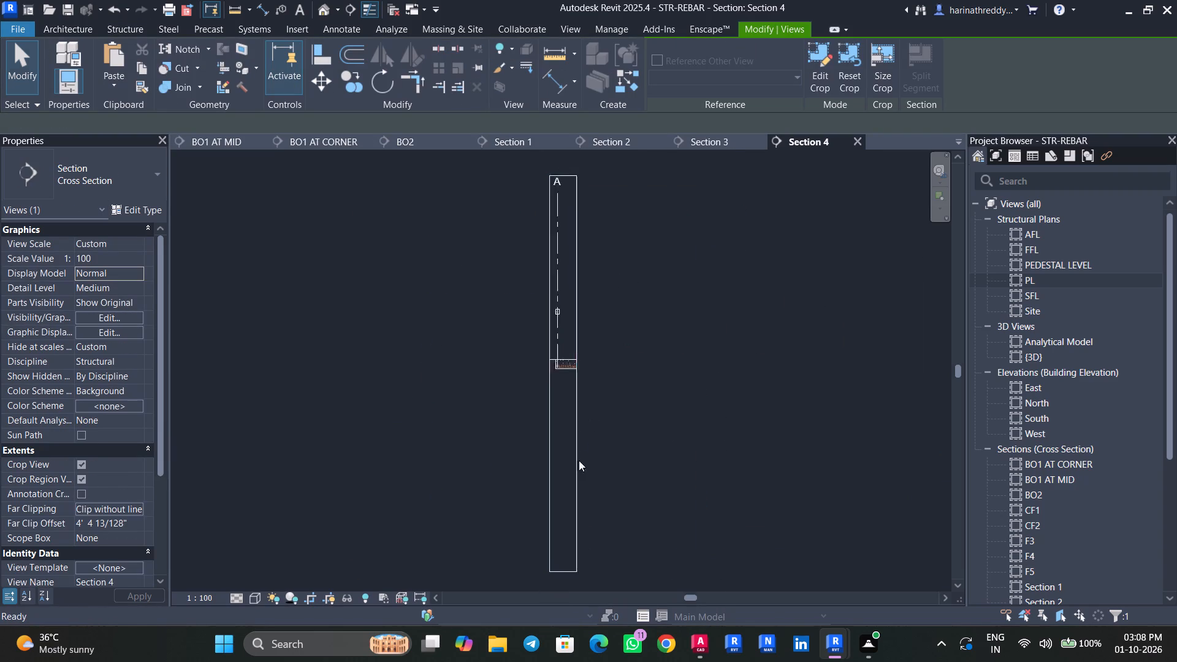
pyautogui.click(568, 508)
pyautogui.click(577, 511)
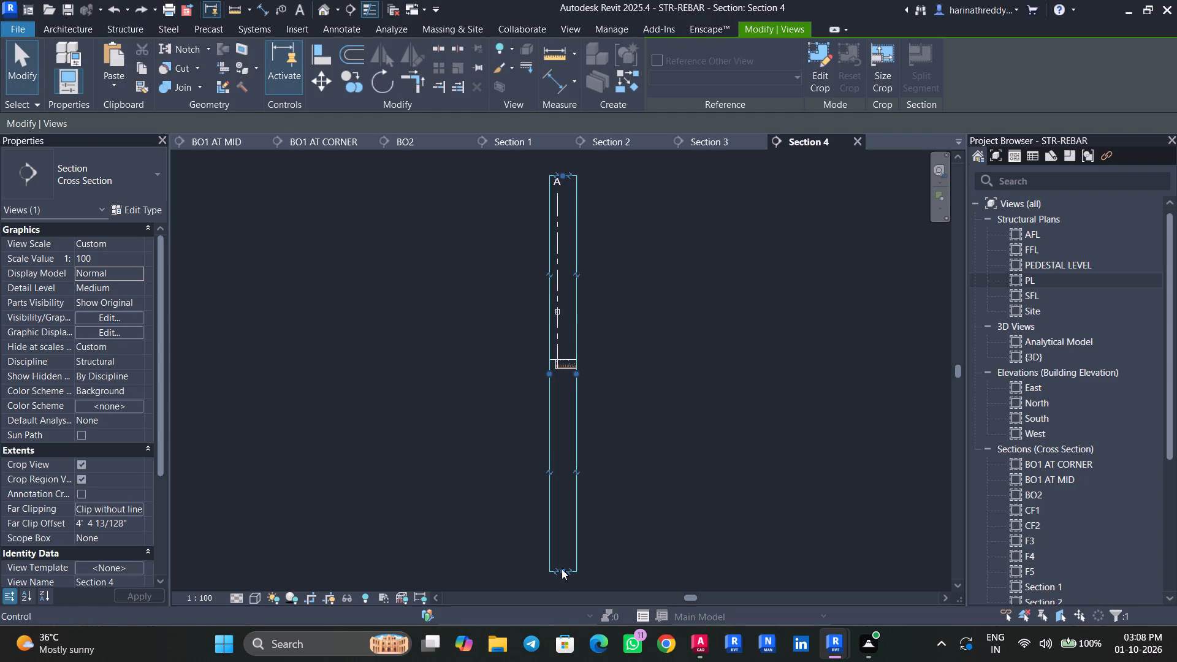
pyautogui.moveTo(562, 569); pyautogui.dragTo(571, 323)
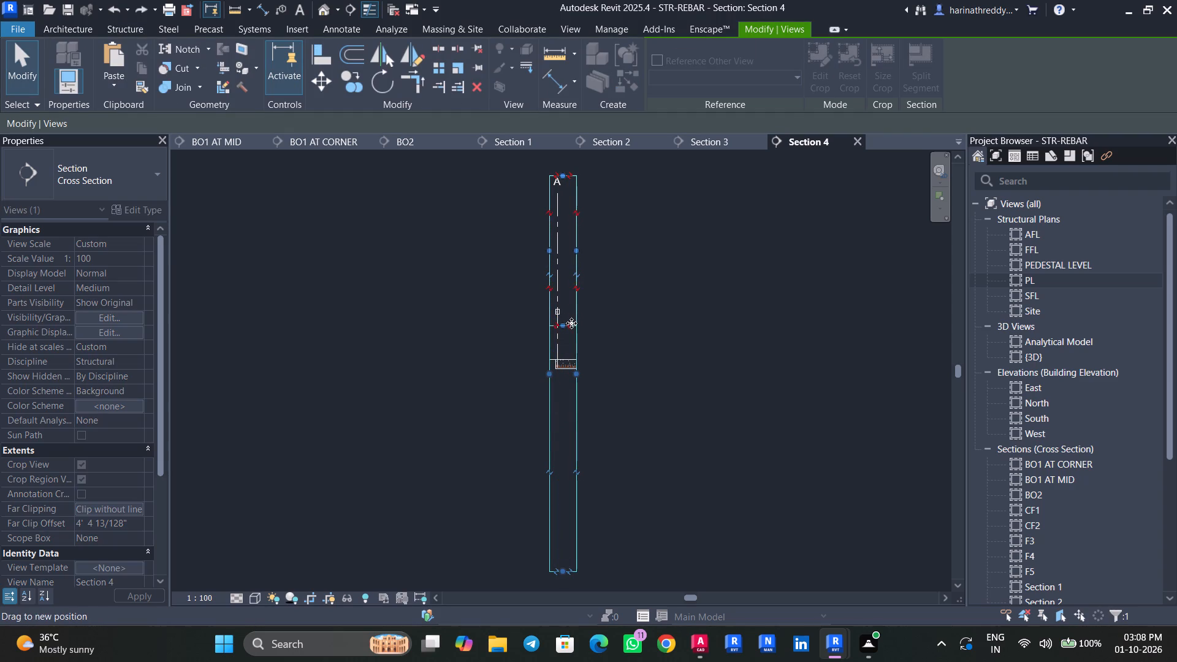
pyautogui.moveTo(571, 323); pyautogui.dragTo(571, 325)
pyautogui.scroll(3, 571, 325)
pyautogui.scroll(1, 564, 241)
pyautogui.moveTo(564, 239); pyautogui.dragTo(570, 416, button='middle')
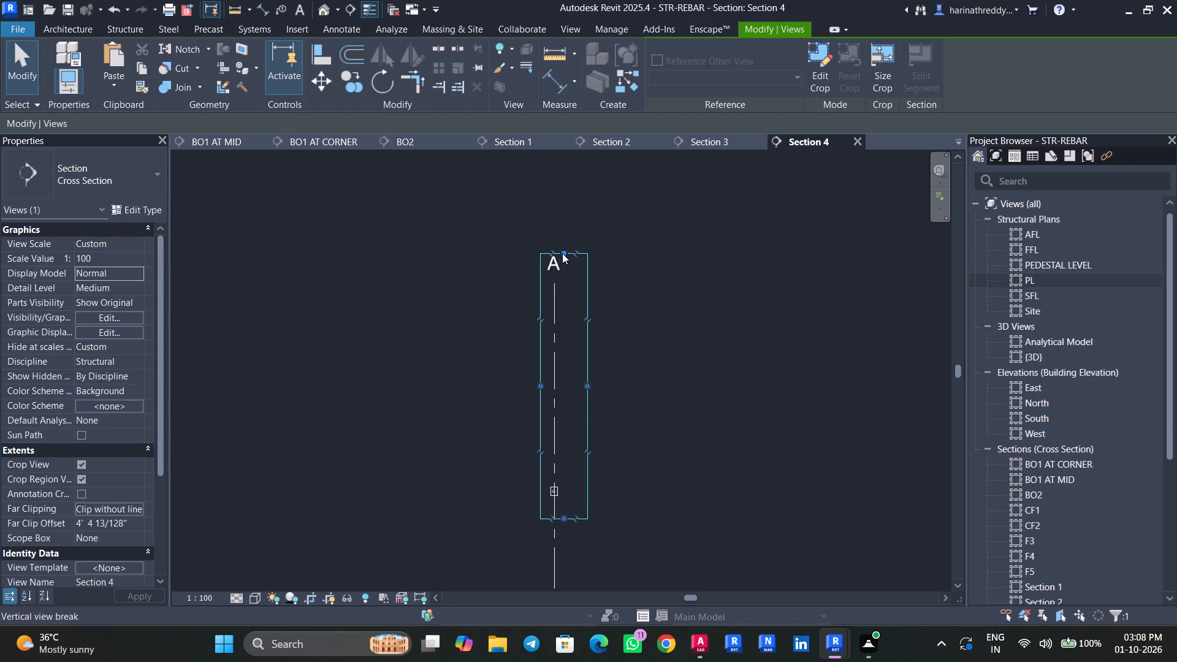
pyautogui.moveTo(562, 253); pyautogui.dragTo(560, 474)
pyautogui.press('Escape')
pyautogui.press('Escape')
# Temporarily hide grid A in the section view.
pyautogui.scroll(5, 555, 455)
pyautogui.click(555, 455)
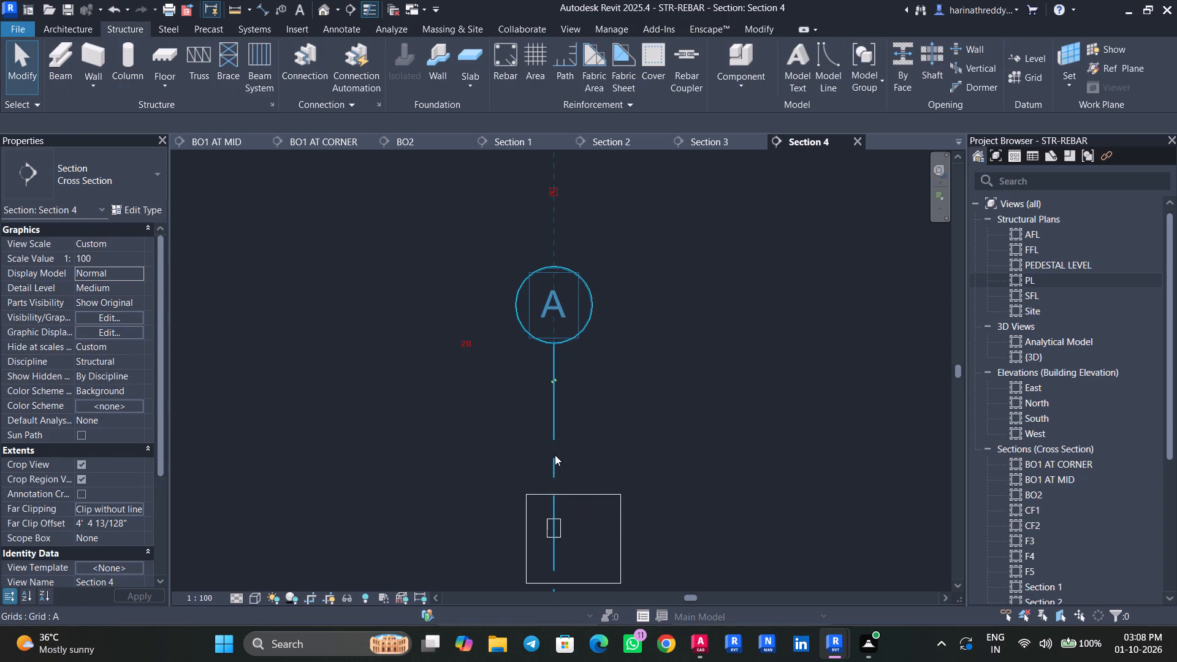
pyautogui.write('HHH')
pyautogui.scroll(5, 555, 519)
# Set the rebar cover of the whole B05 beam to BEAM <30 mm>.
pyautogui.click(555, 519)
pyautogui.moveTo(568, 507); pyautogui.dragTo(578, 403, button='middle')
pyautogui.scroll(5, 633, 451)
pyautogui.click(120, 31)
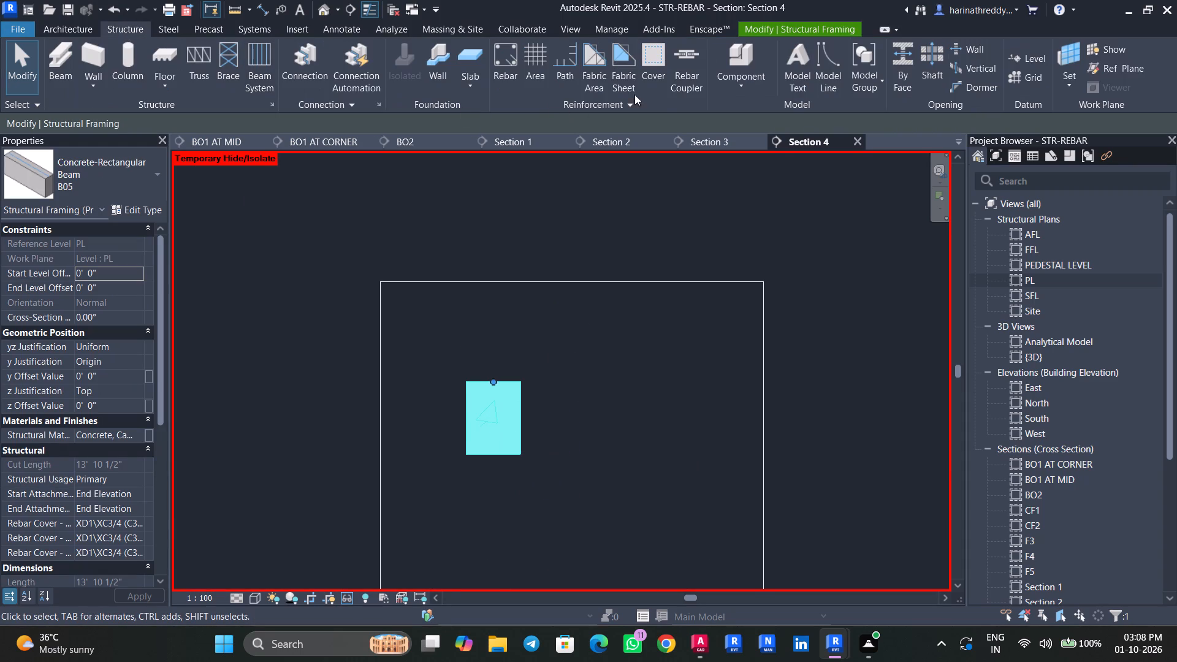
pyautogui.click(670, 75)
pyautogui.press('Escape')
pyautogui.press('Escape')
pyautogui.press('Escape')
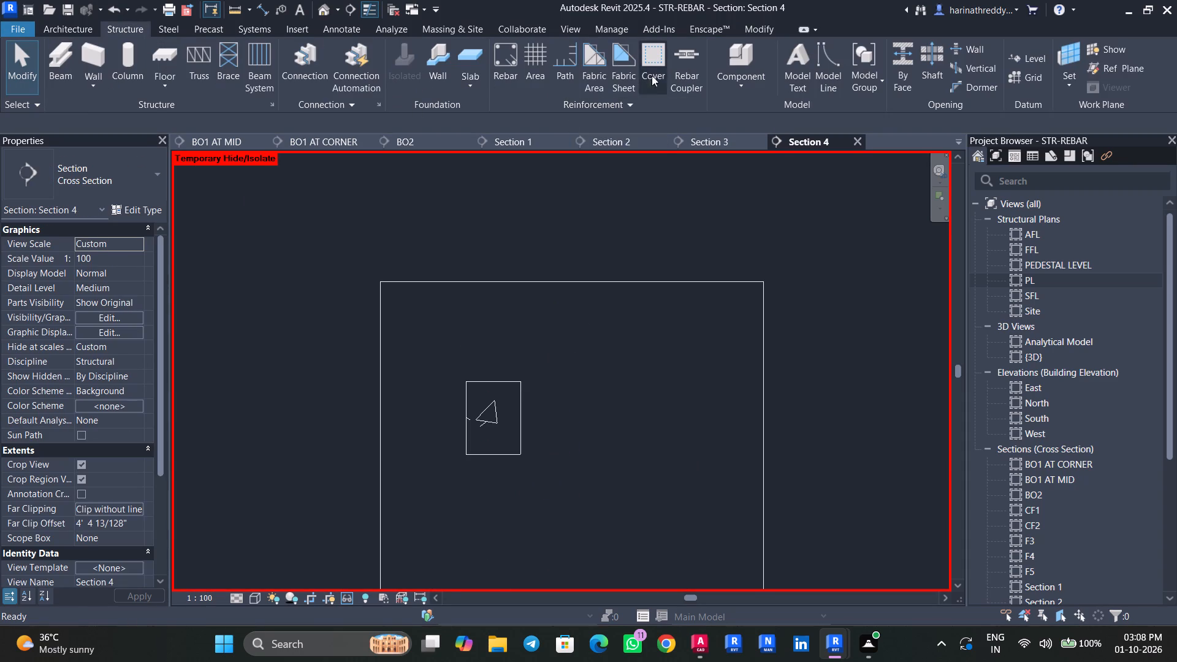
pyautogui.click(657, 74)
pyautogui.click(478, 381)
pyautogui.click(309, 121)
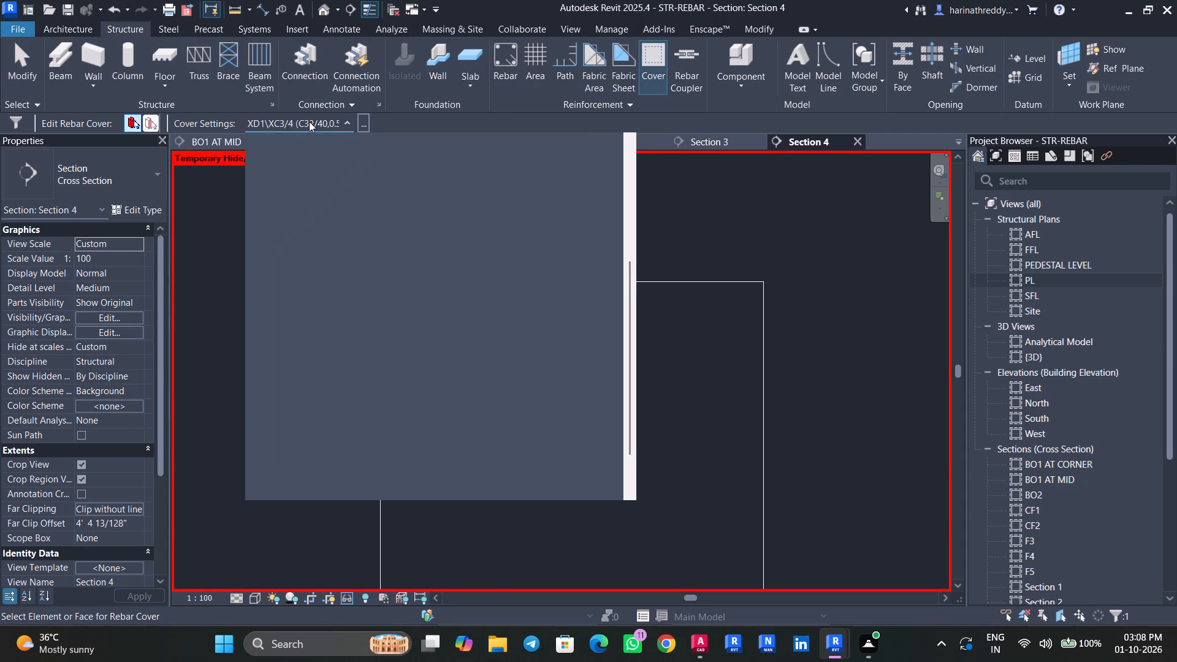
pyautogui.scroll(12, 303, 174)
pyautogui.click(302, 139)
pyautogui.press('Escape')
pyautogui.press('Escape')
# Place an H8 stirrup of shape 52 in the B05 beam section, oriented parallel to the work plane.
pyautogui.click(526, 408)
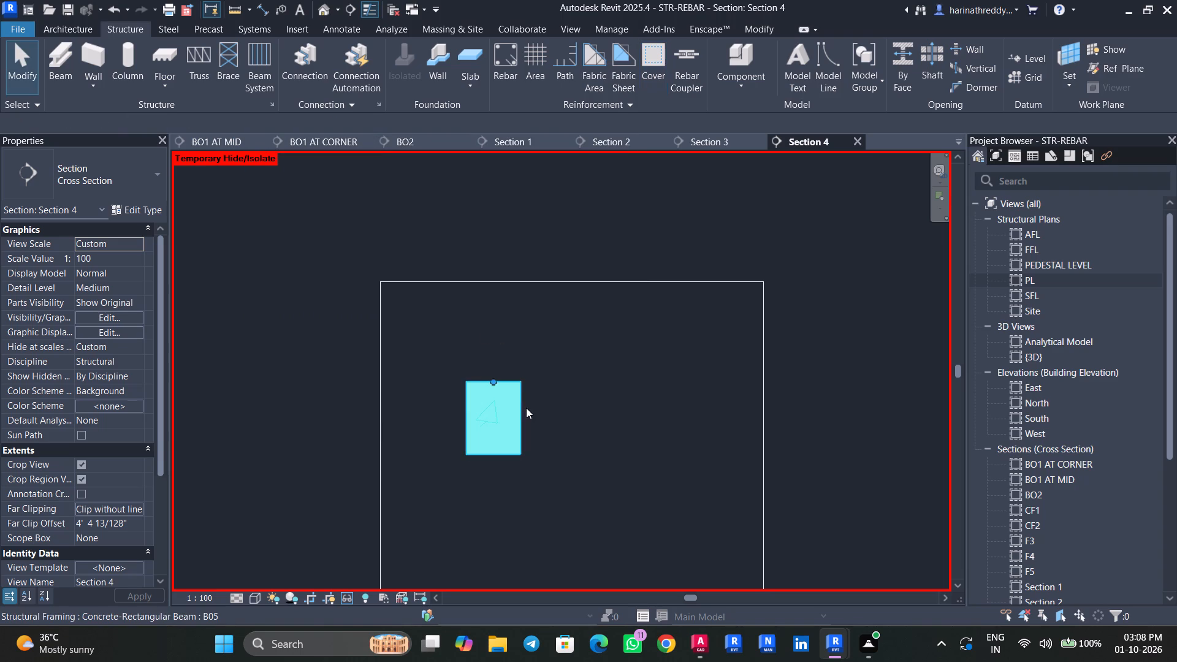
pyautogui.scroll(2, 519, 408)
pyautogui.scroll(-1, 519, 408)
pyautogui.scroll(6, 519, 408)
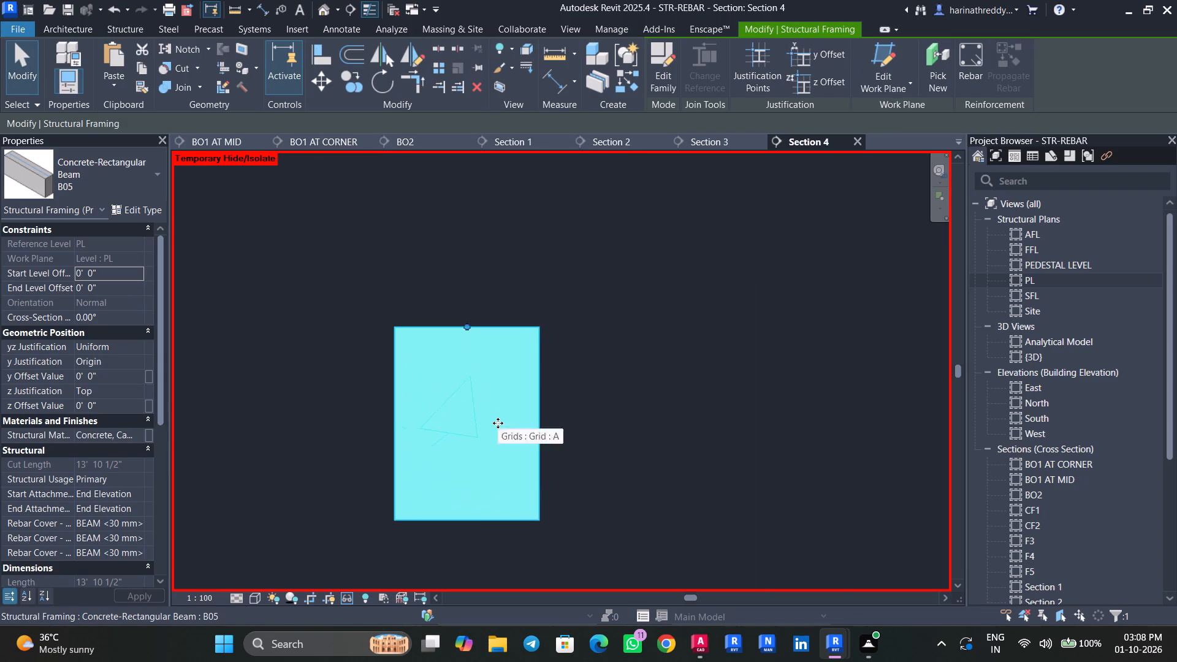
pyautogui.moveTo(498, 423); pyautogui.dragTo(518, 393, button='middle')
pyautogui.click(975, 69)
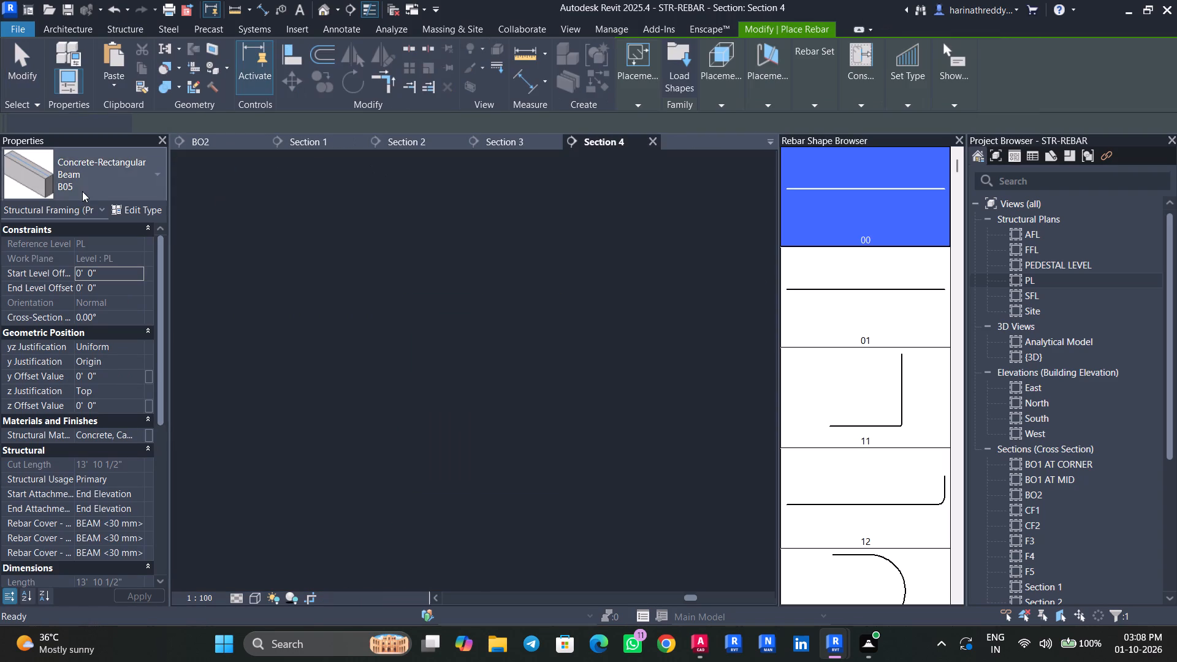
pyautogui.scroll(-7, 856, 308)
pyautogui.scroll(1, 856, 310)
pyautogui.scroll(-6, 856, 310)
pyautogui.scroll(1, 856, 310)
pyautogui.scroll(-8, 856, 310)
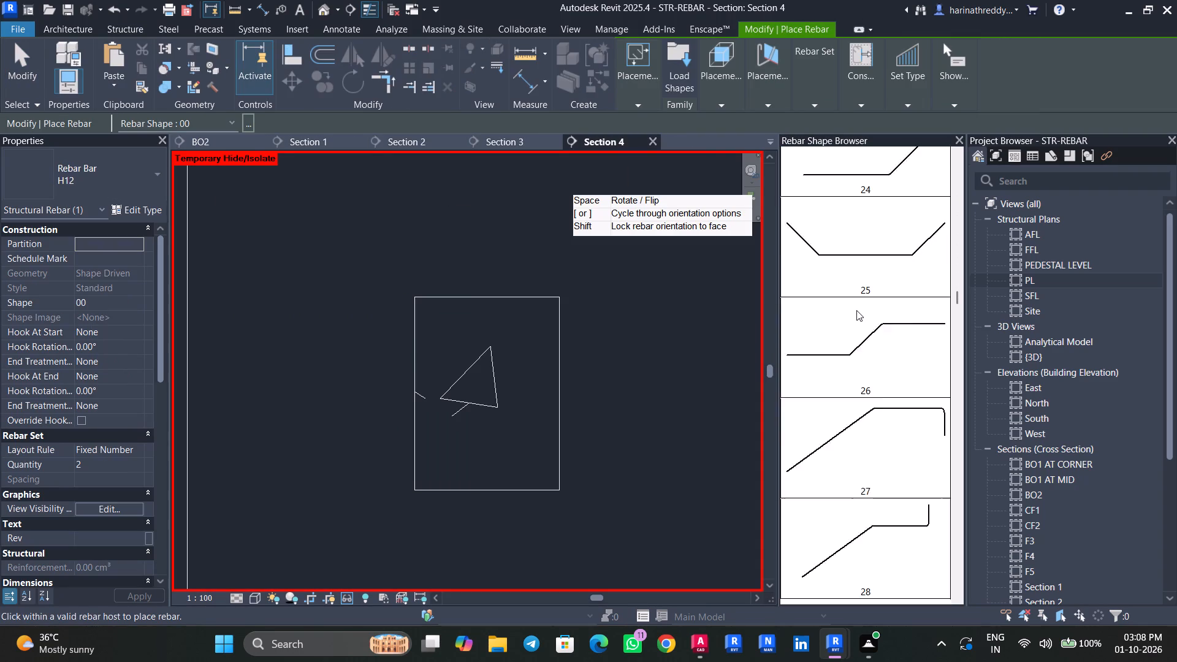
pyautogui.scroll(-16, 856, 310)
pyautogui.scroll(1, 856, 310)
pyautogui.scroll(-18, 856, 310)
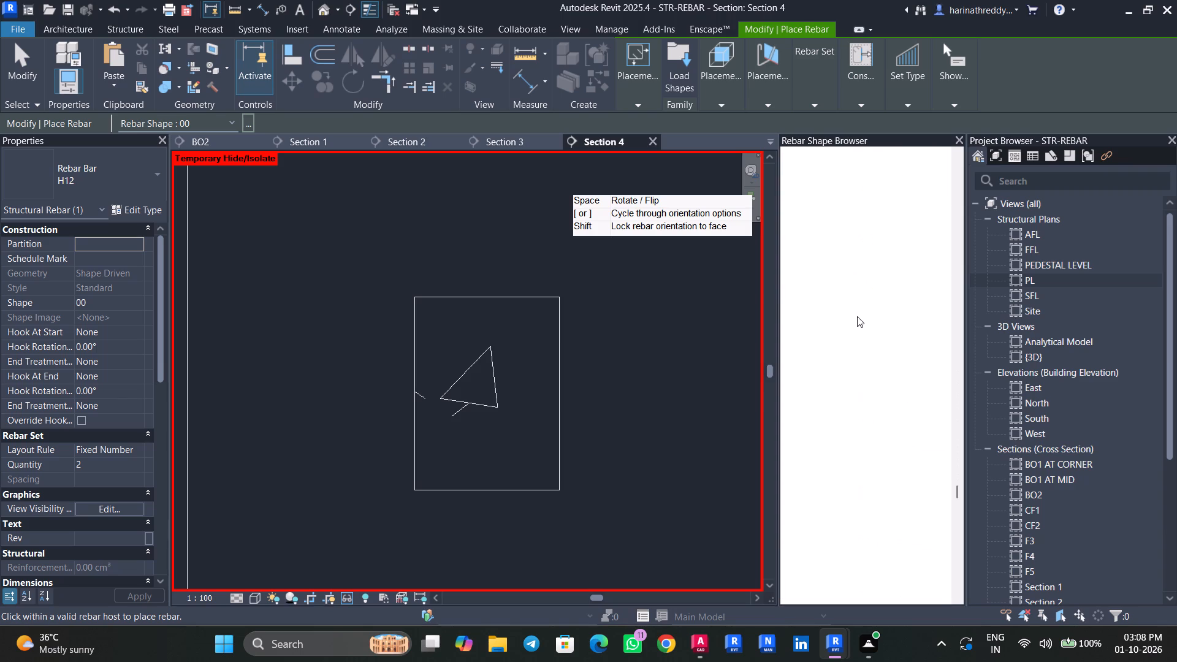
pyautogui.click(862, 373)
pyautogui.click(83, 191)
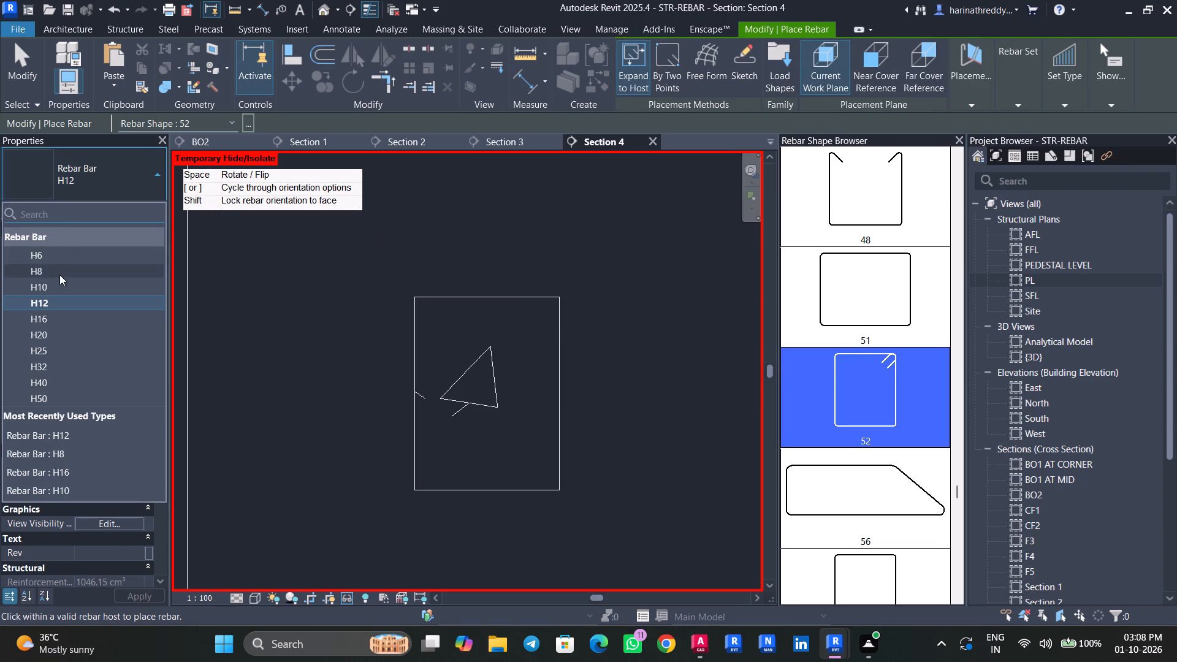
pyautogui.click(59, 274)
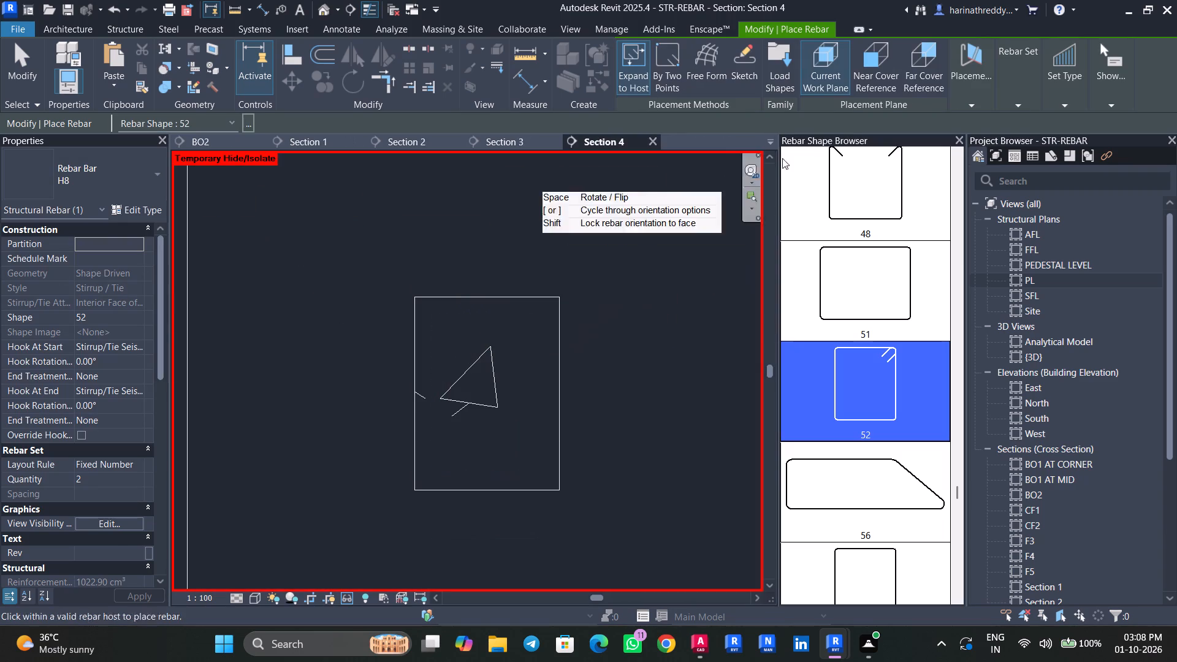
pyautogui.click(976, 100)
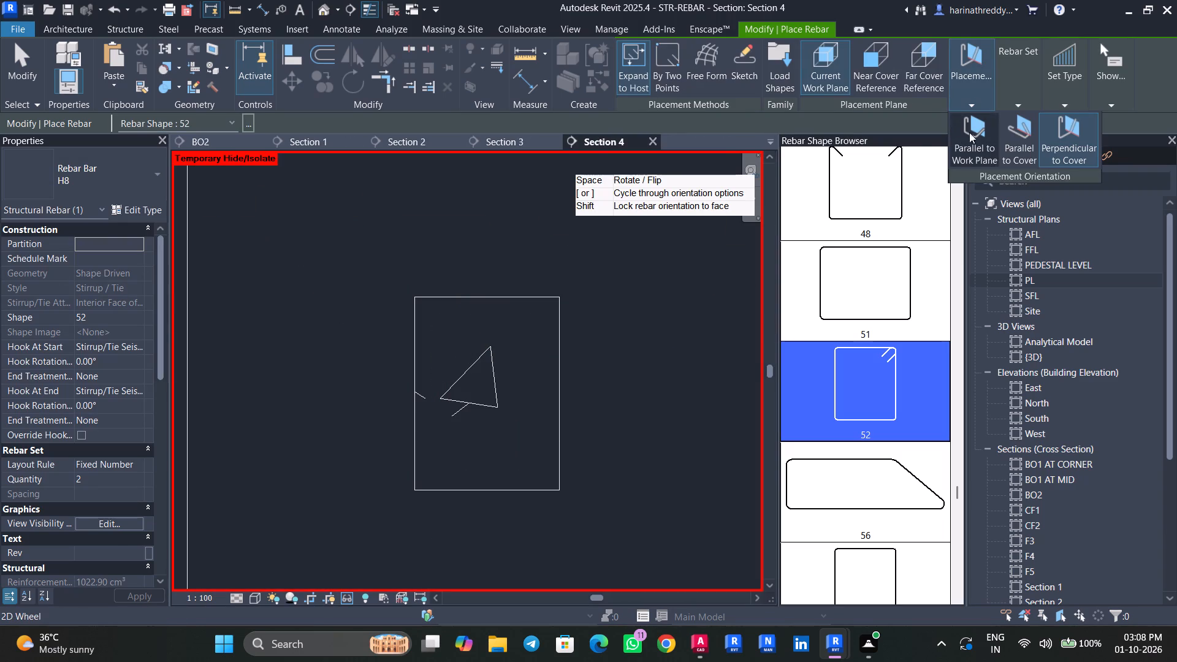
pyautogui.click(975, 135)
pyautogui.click(494, 386)
pyautogui.press('Escape')
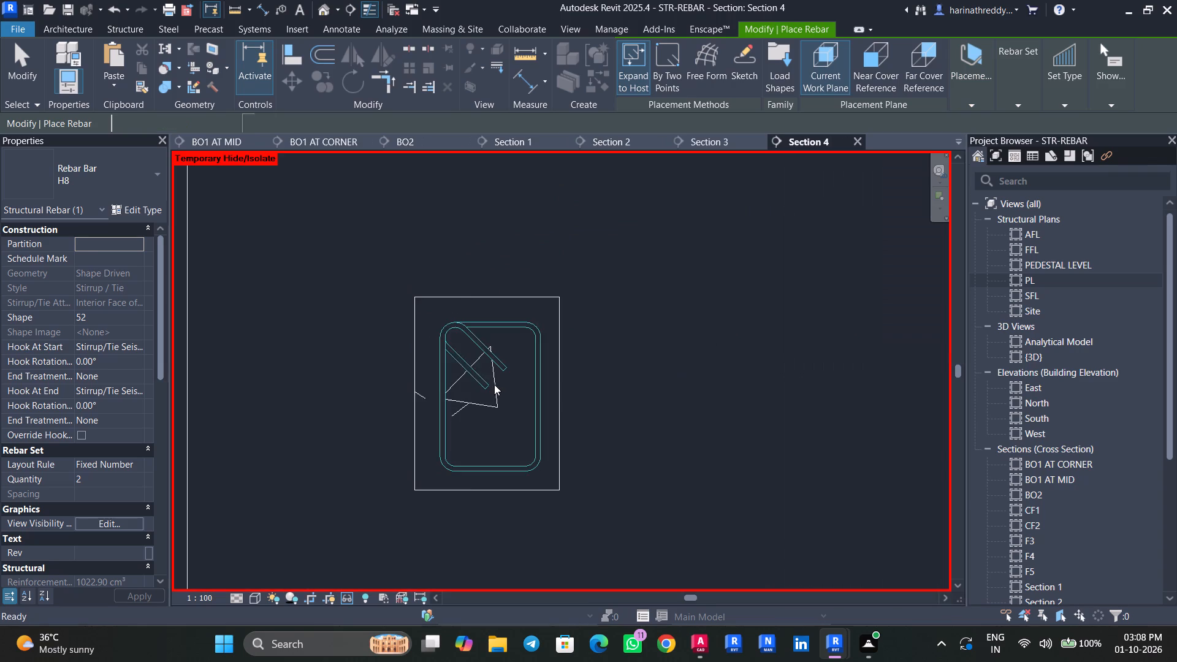
pyautogui.press('Escape')
pyautogui.press('Escape')
# Set the stirrup's layout rule to Maximum Spacing at 4", consulting the B05 section detail in the AutoCAD drawing.
pyautogui.click(482, 379)
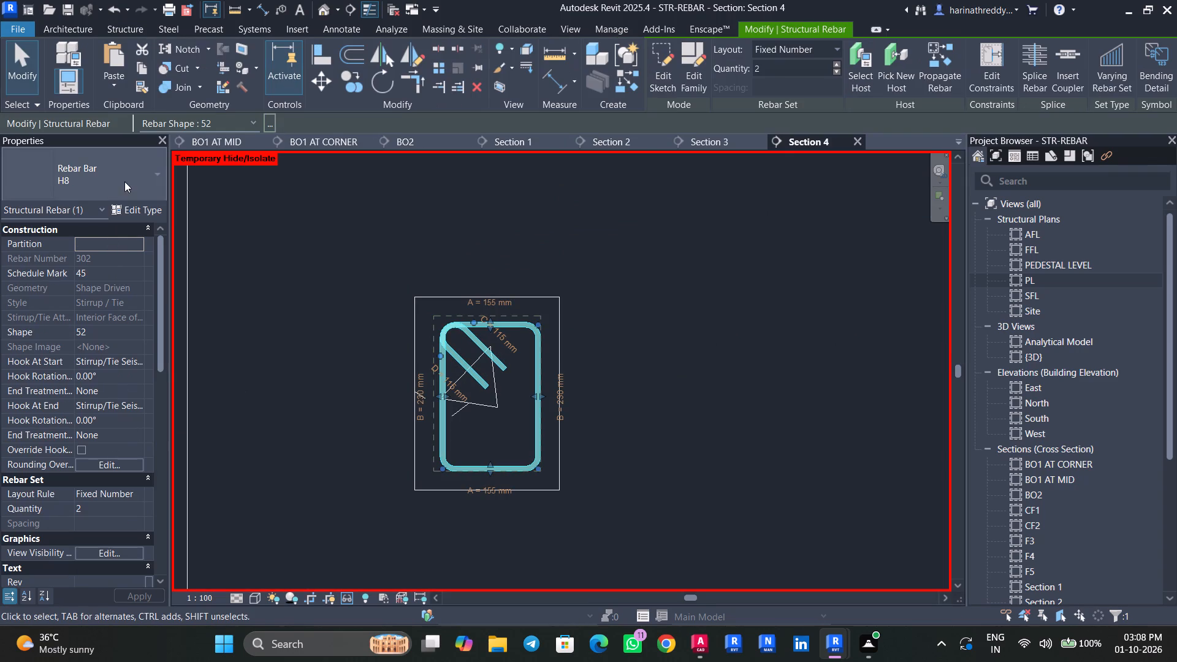
pyautogui.click(137, 495)
pyautogui.click(113, 533)
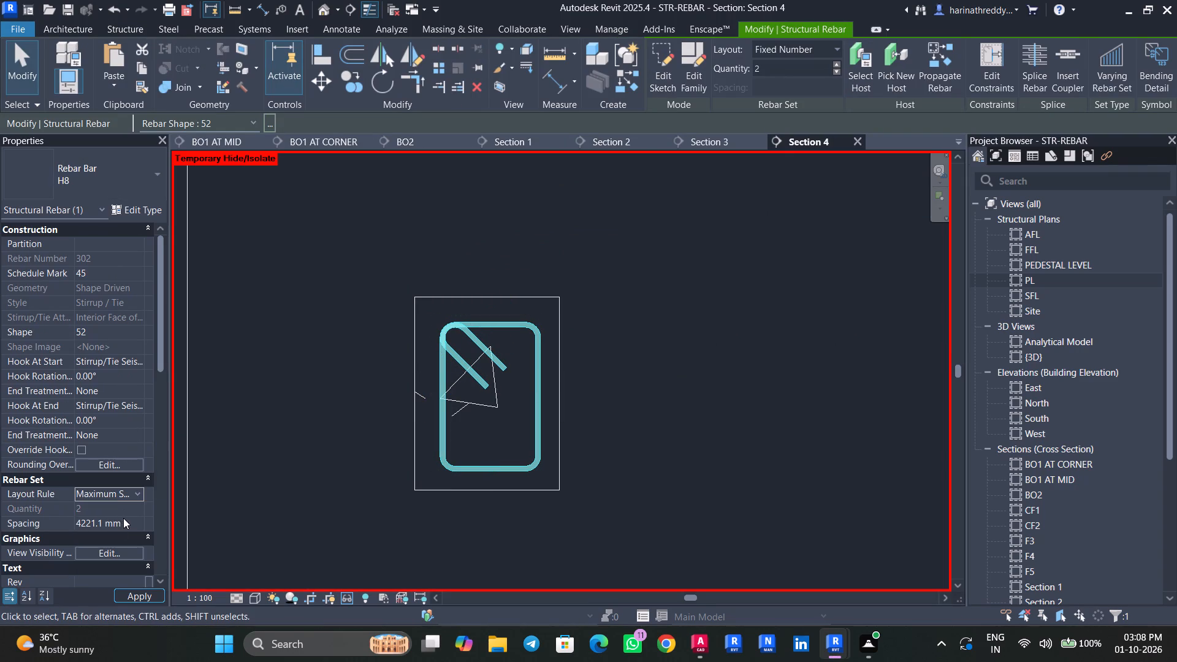
pyautogui.click(123, 518)
pyautogui.moveTo(130, 519); pyautogui.dragTo(30, 516)
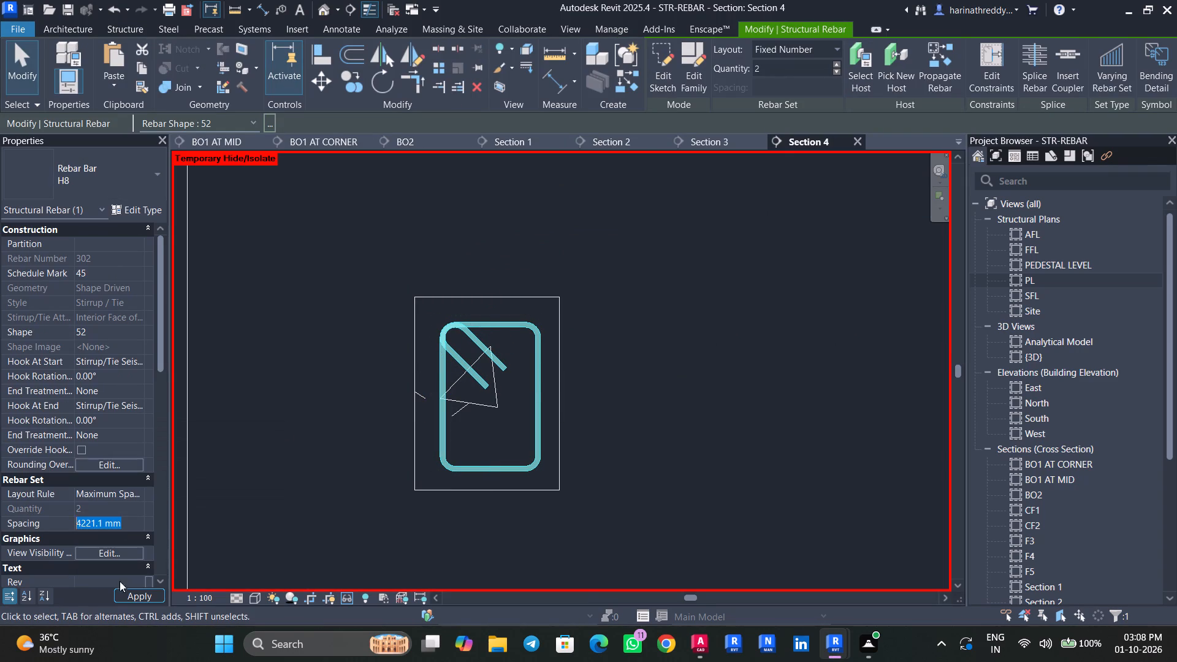
pyautogui.click(701, 658)
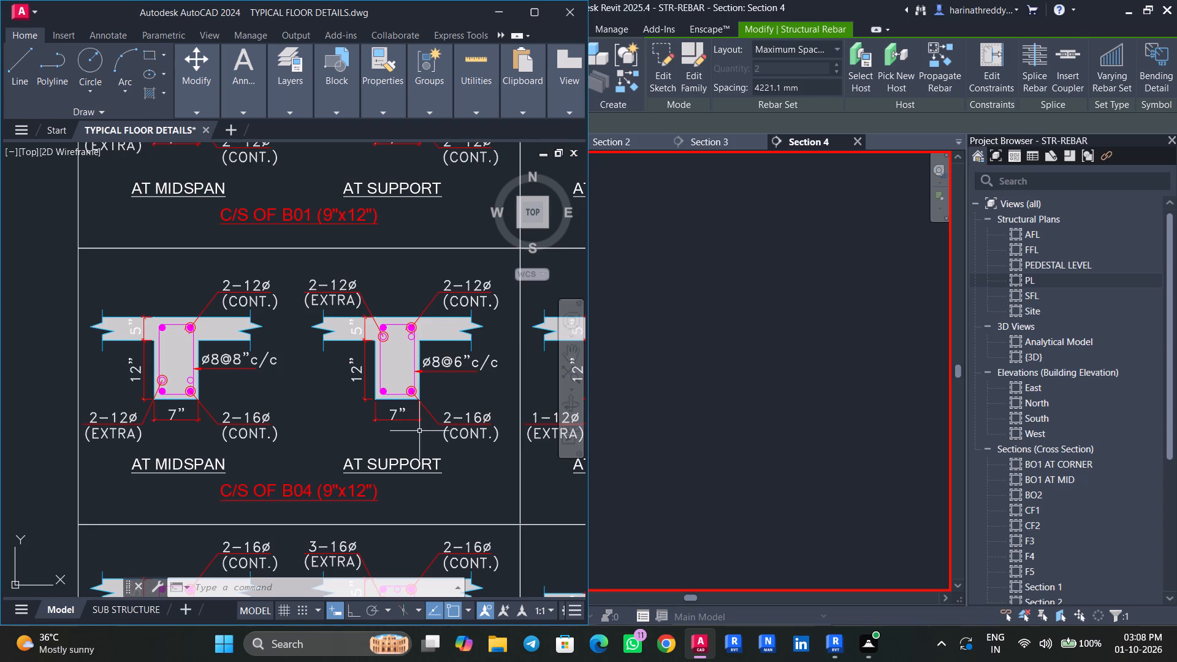
pyautogui.moveTo(417, 430); pyautogui.dragTo(223, 427, button='middle')
pyautogui.moveTo(425, 464); pyautogui.dragTo(180, 475, button='middle')
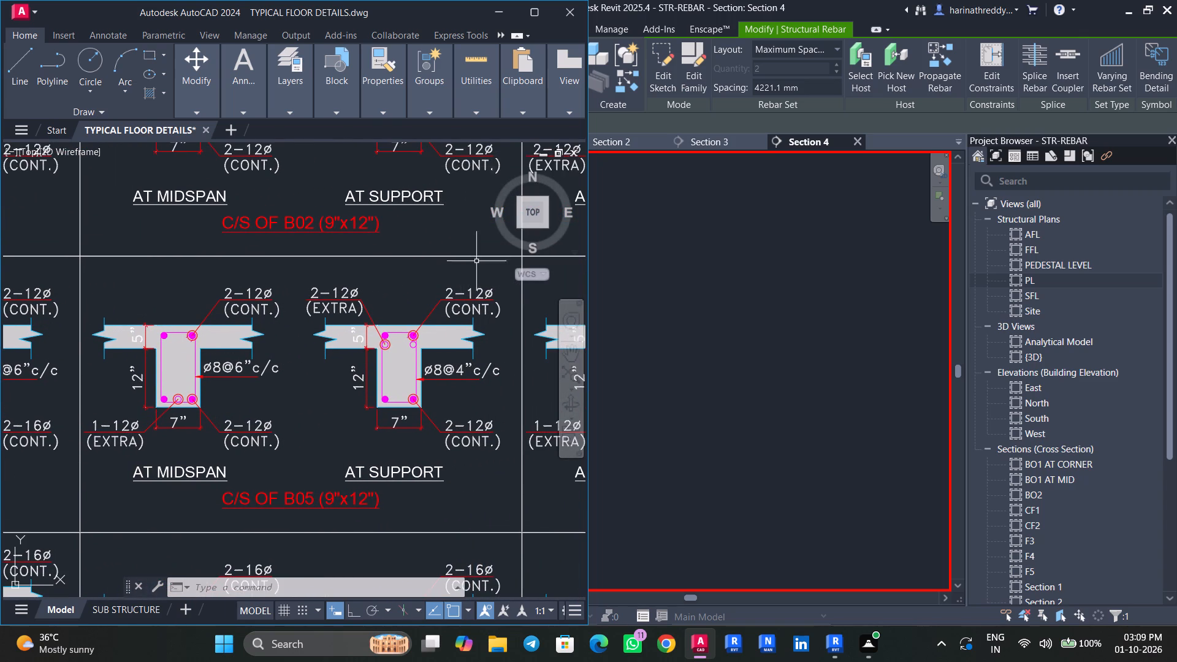
pyautogui.click(500, 11)
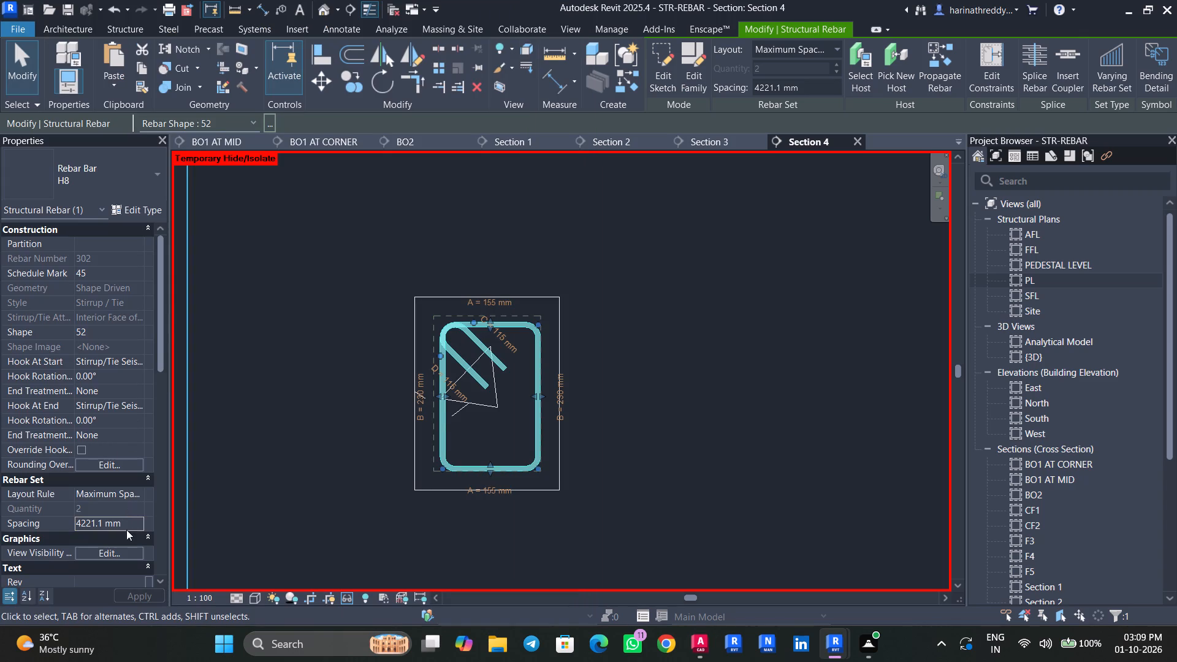
pyautogui.click(128, 529)
pyautogui.moveTo(130, 523); pyautogui.dragTo(32, 523)
pyautogui.write('4"')
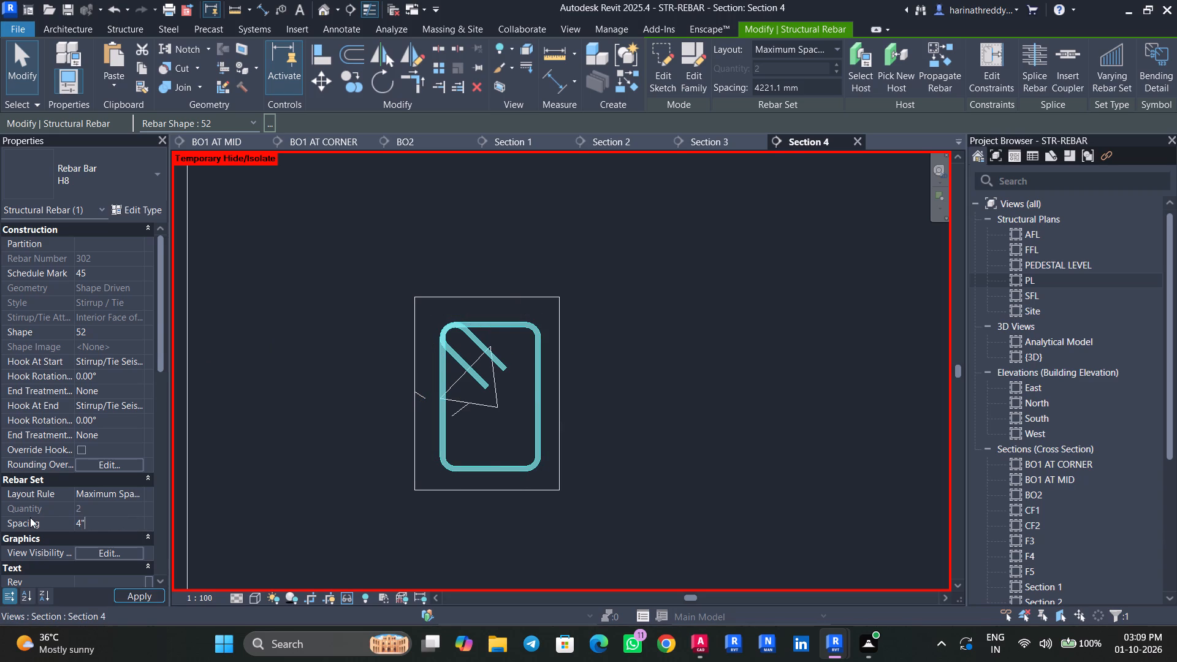
pyautogui.press('Return')
pyautogui.press('Escape')
pyautogui.press('Escape')
pyautogui.press('Escape')
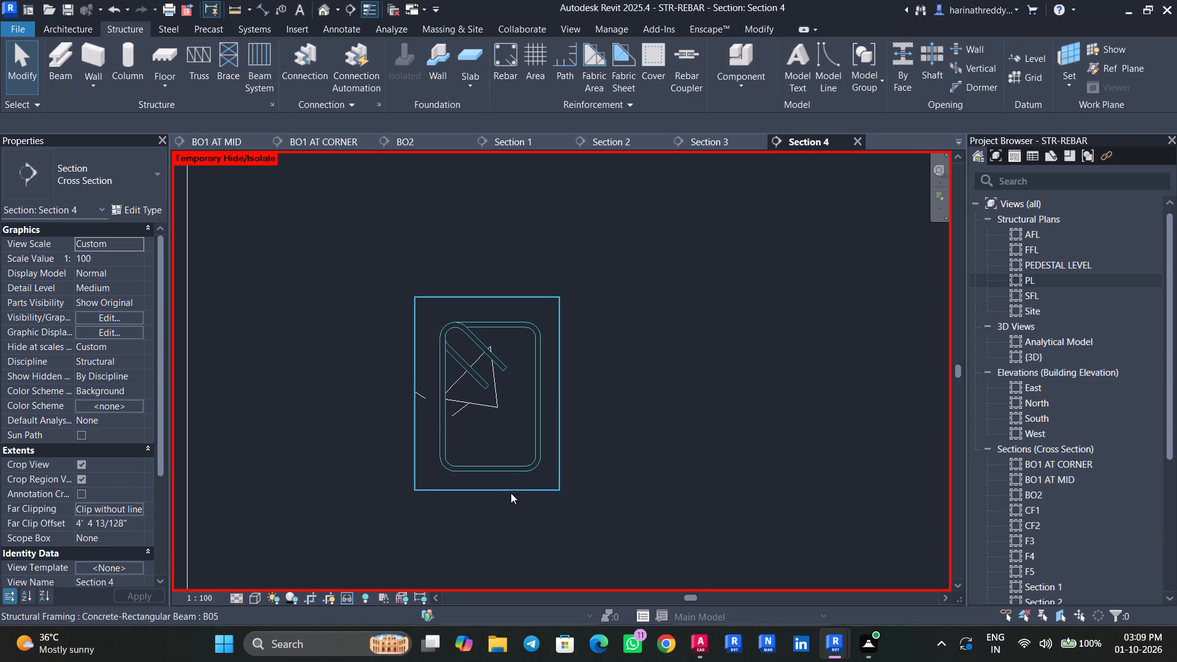
pyautogui.press('Escape')
pyautogui.press('Escape')
# Place two-bar sets of straight H12 rebar, shape 00, perpendicular to cover at the stirrup's top and bottom, checking against the AutoCAD B05 detail.
pyautogui.click(554, 362)
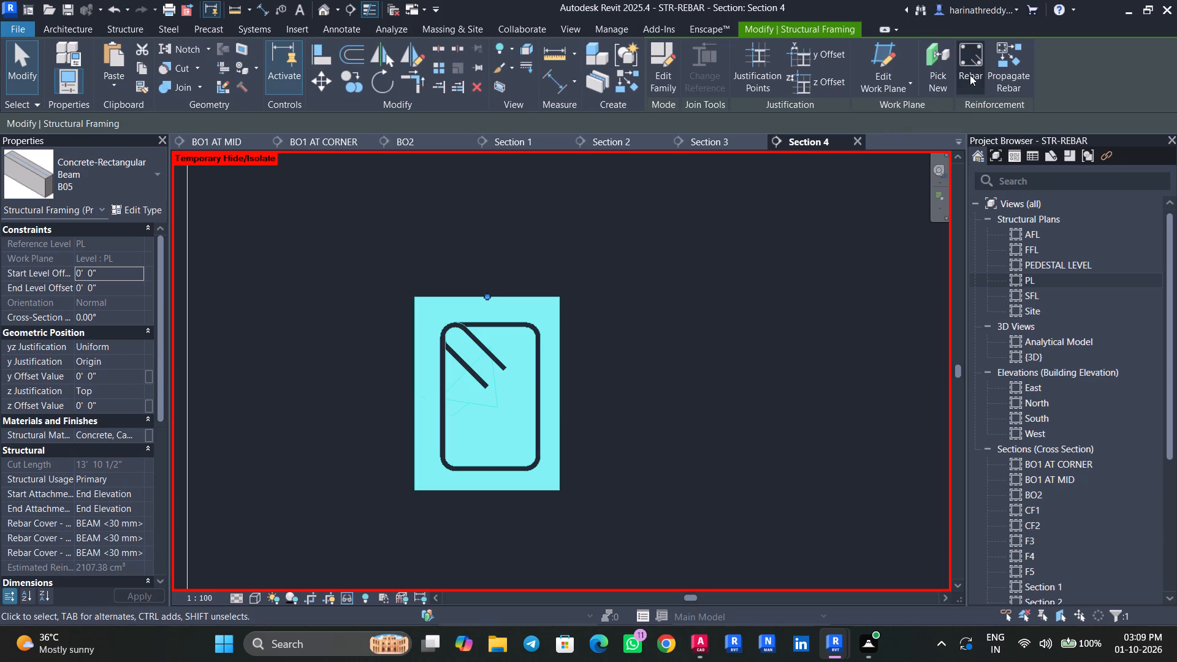
pyautogui.click(970, 75)
pyautogui.click(700, 660)
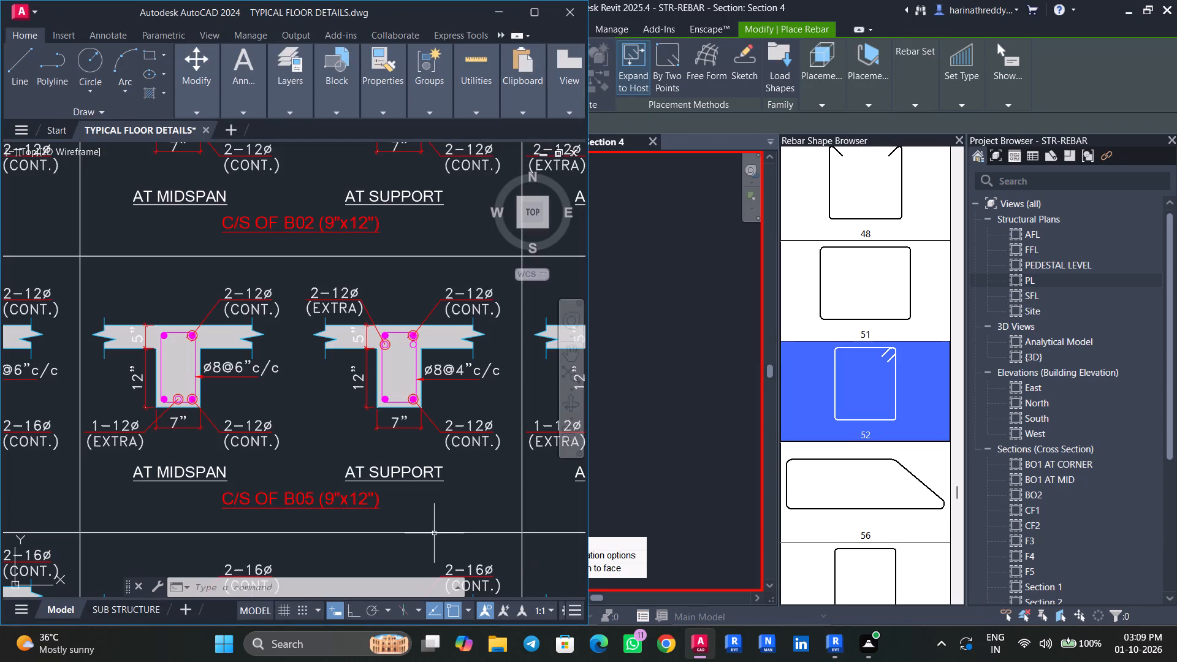
pyautogui.click(509, 7)
pyautogui.moveTo(961, 491); pyautogui.dragTo(958, 164)
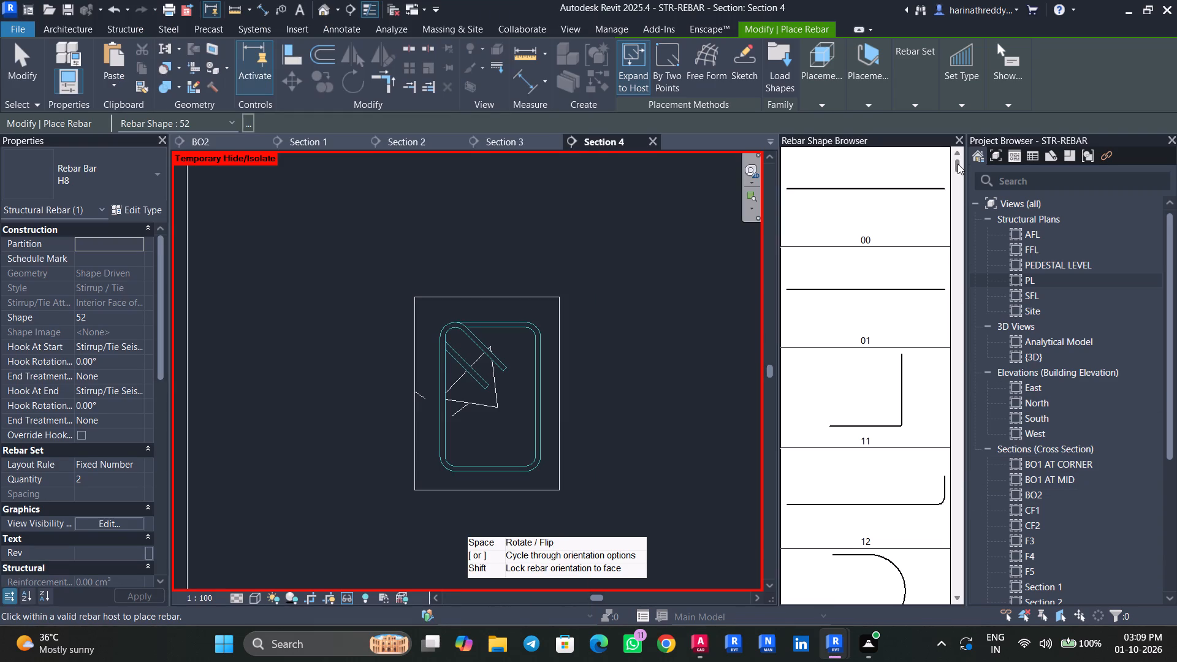
pyautogui.moveTo(958, 164); pyautogui.dragTo(958, 159)
pyautogui.click(874, 180)
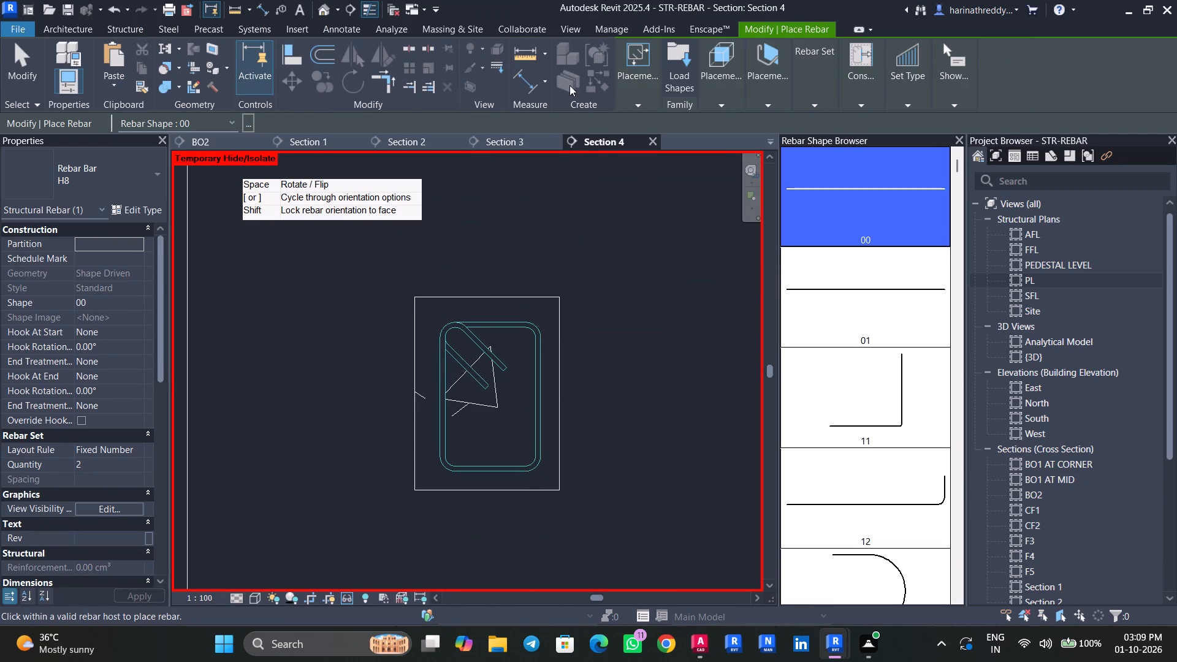
pyautogui.click(777, 100)
pyautogui.click(856, 145)
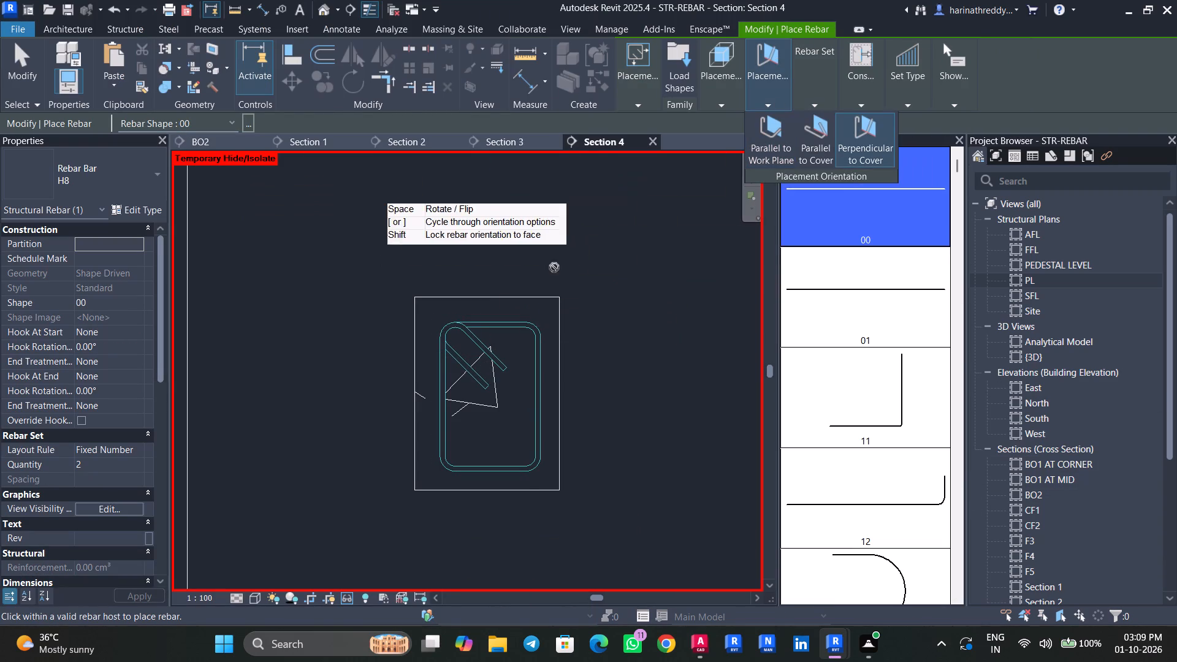
pyautogui.scroll(4, 448, 341)
pyautogui.click(85, 176)
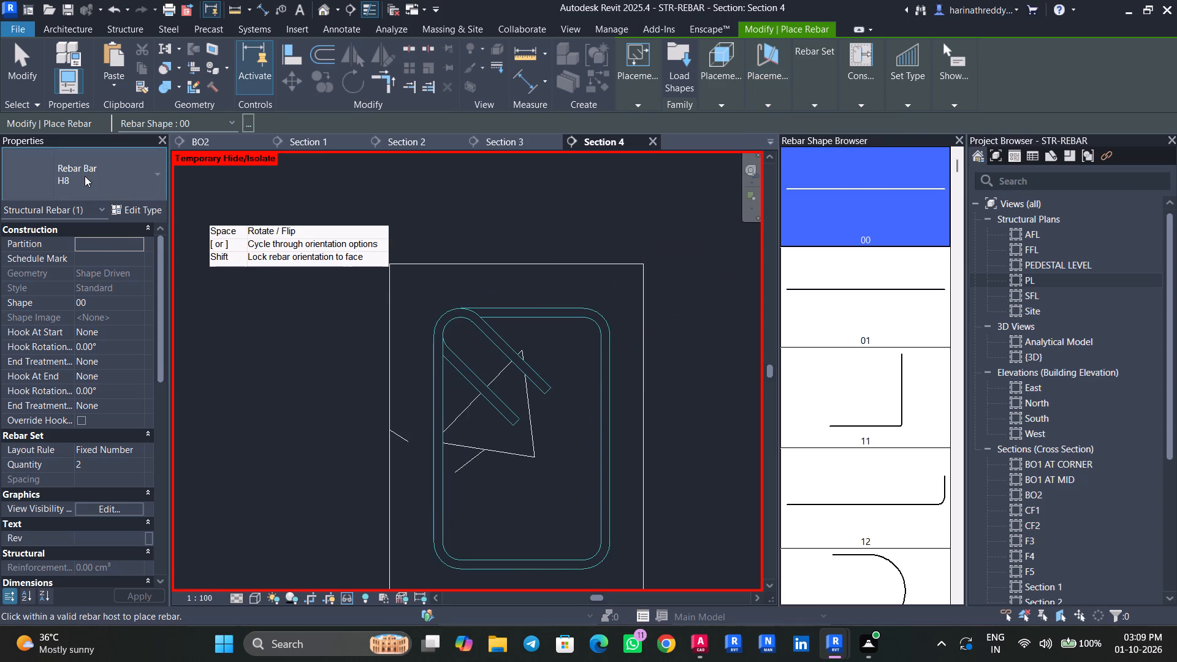
pyautogui.click(49, 306)
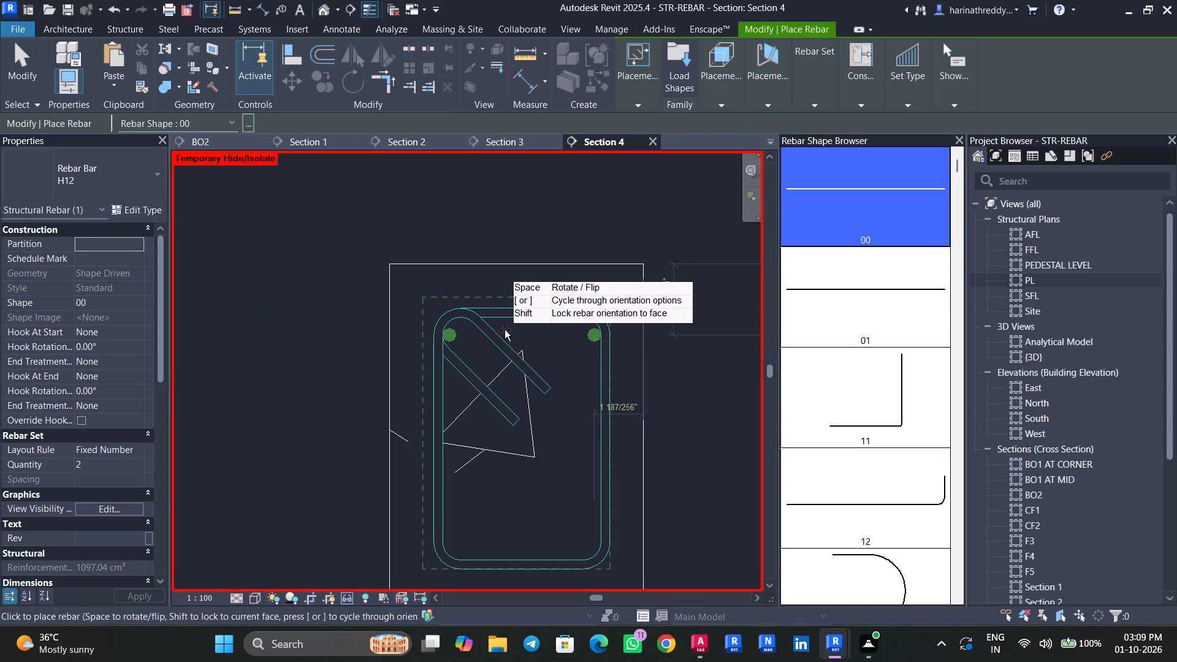
pyautogui.click(505, 330)
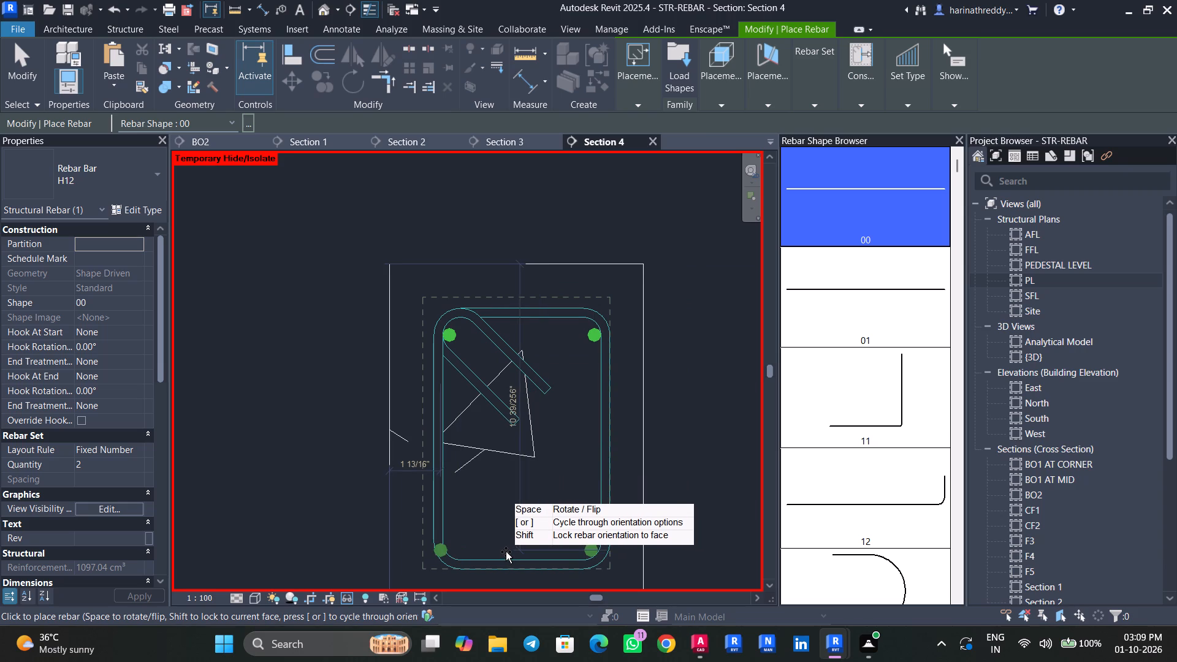
pyautogui.click(506, 552)
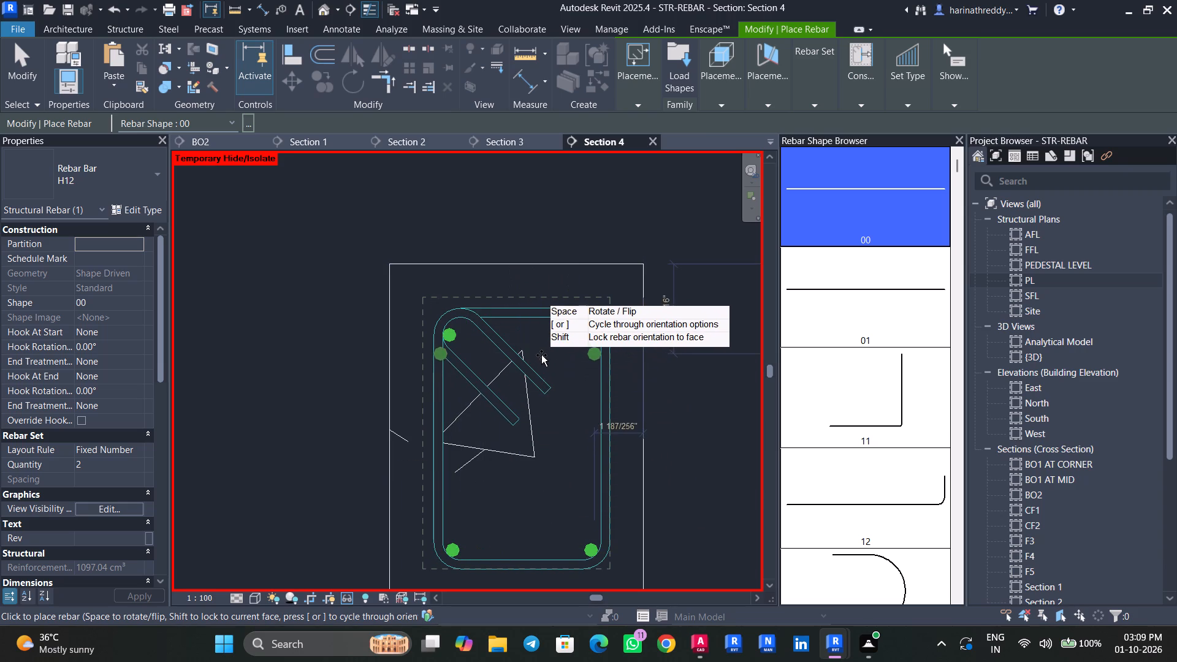
pyautogui.click(690, 636)
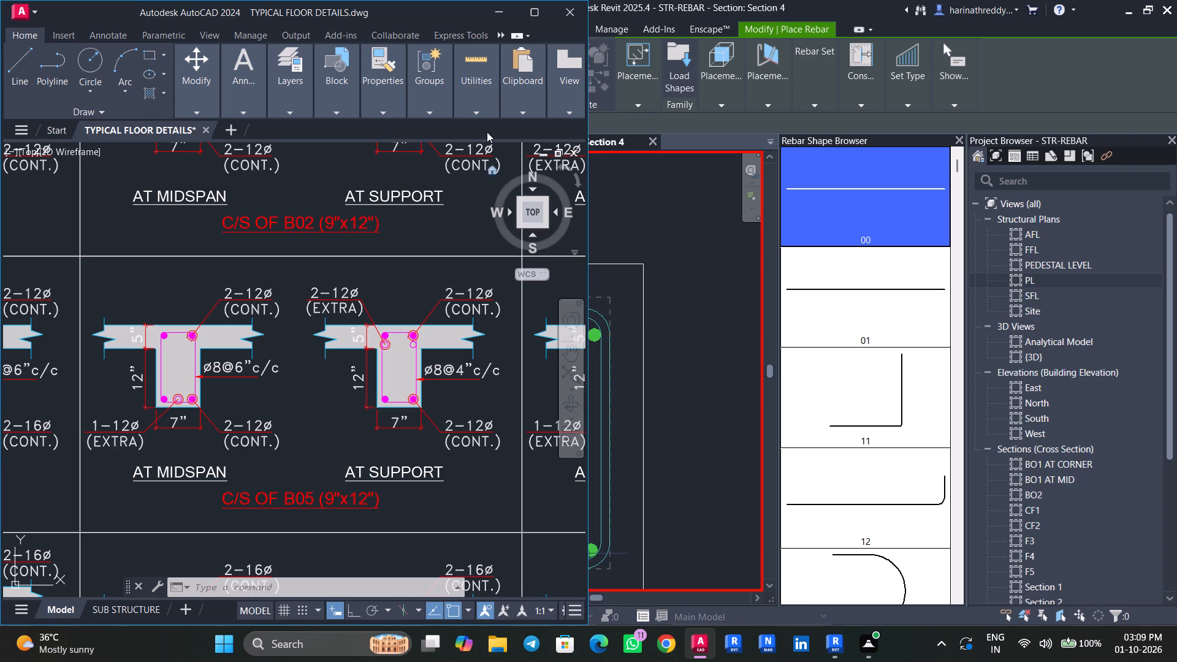
pyautogui.click(495, 13)
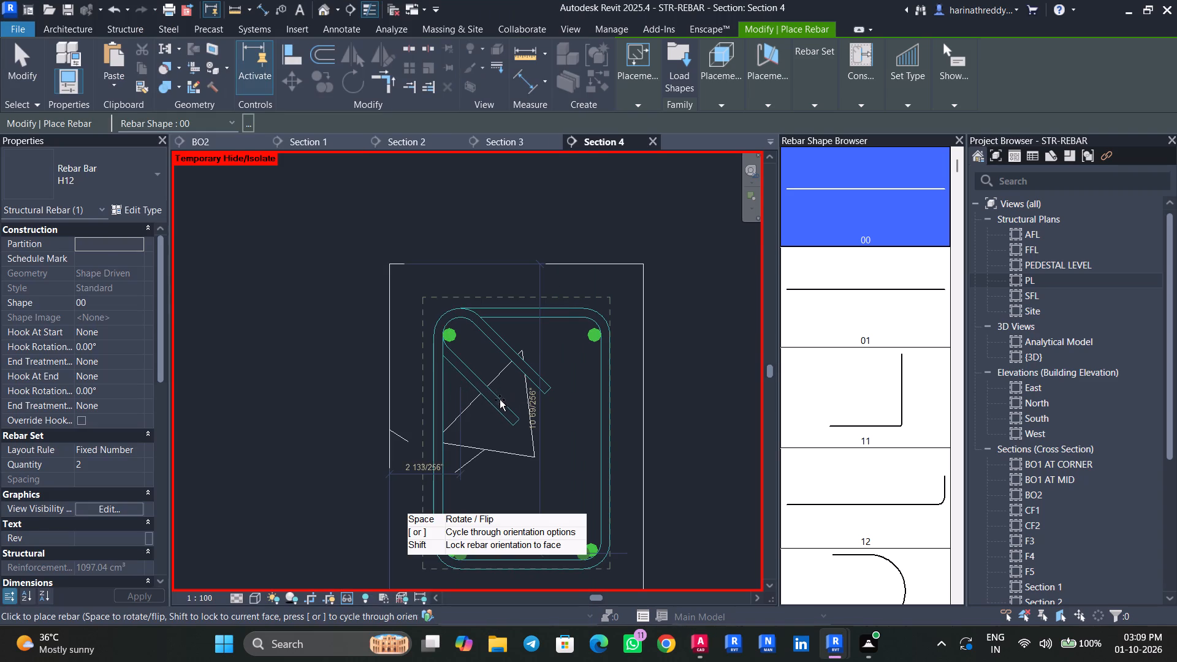
pyautogui.press('Escape')
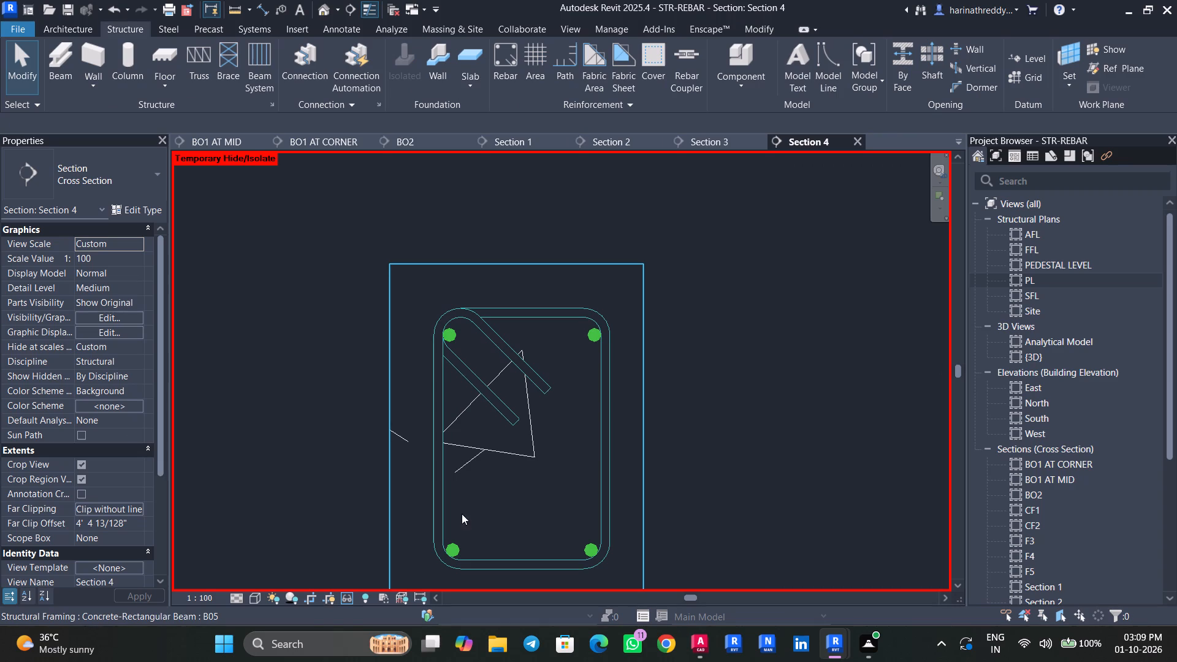
# Move the top pair of H12 bars slightly upward, closer to the stirrup's upper leg.
pyautogui.click(454, 335)
pyautogui.scroll(11, 454, 333)
pyautogui.scroll(-2, 538, 409)
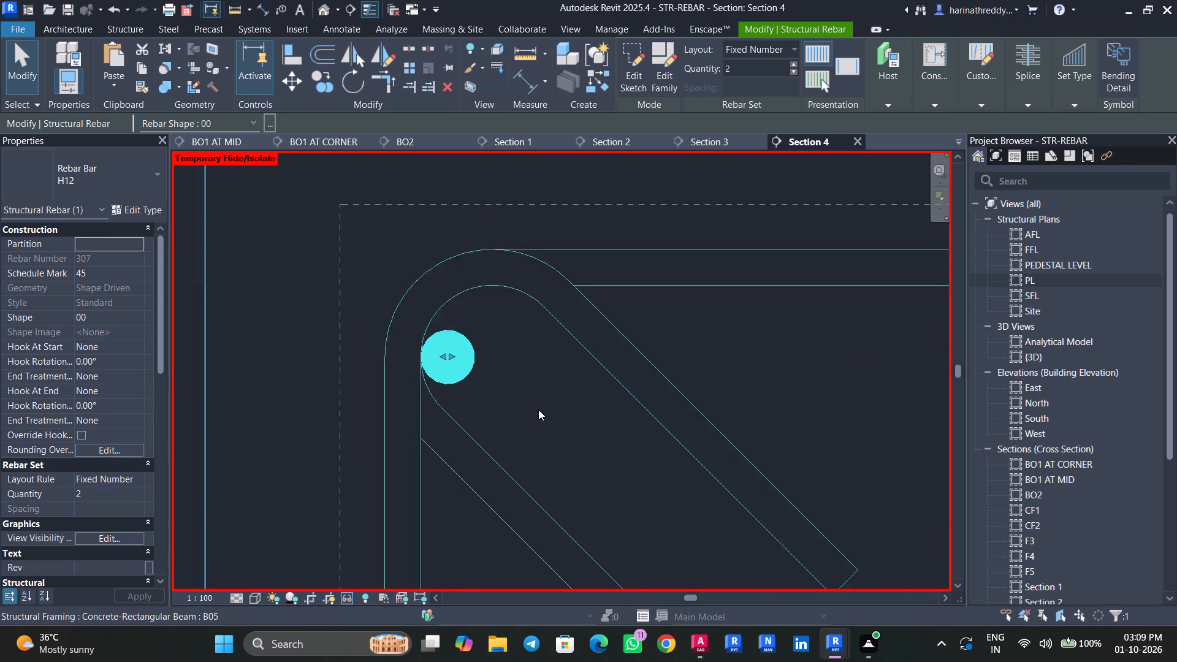
pyautogui.scroll(-5, 538, 409)
pyautogui.press('Up')
pyautogui.press('Up')
pyautogui.press('Up')
pyautogui.scroll(5, 500, 376)
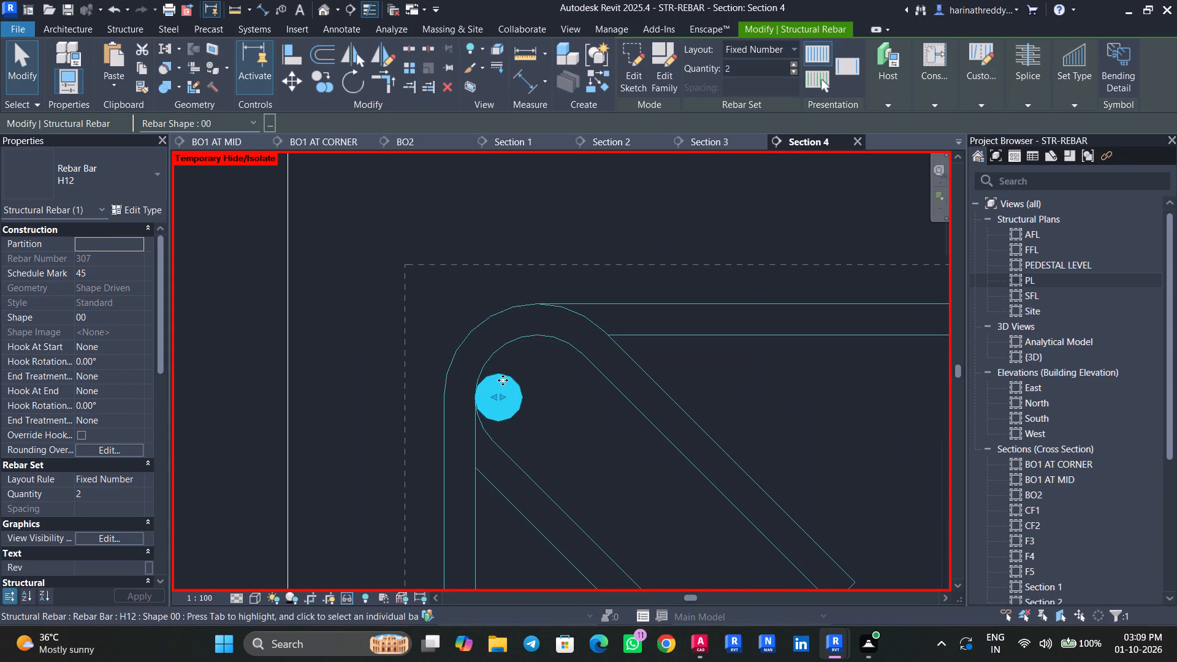
pyautogui.moveTo(504, 382); pyautogui.dragTo(516, 350)
pyautogui.moveTo(578, 399); pyautogui.dragTo(294, 399, button='middle')
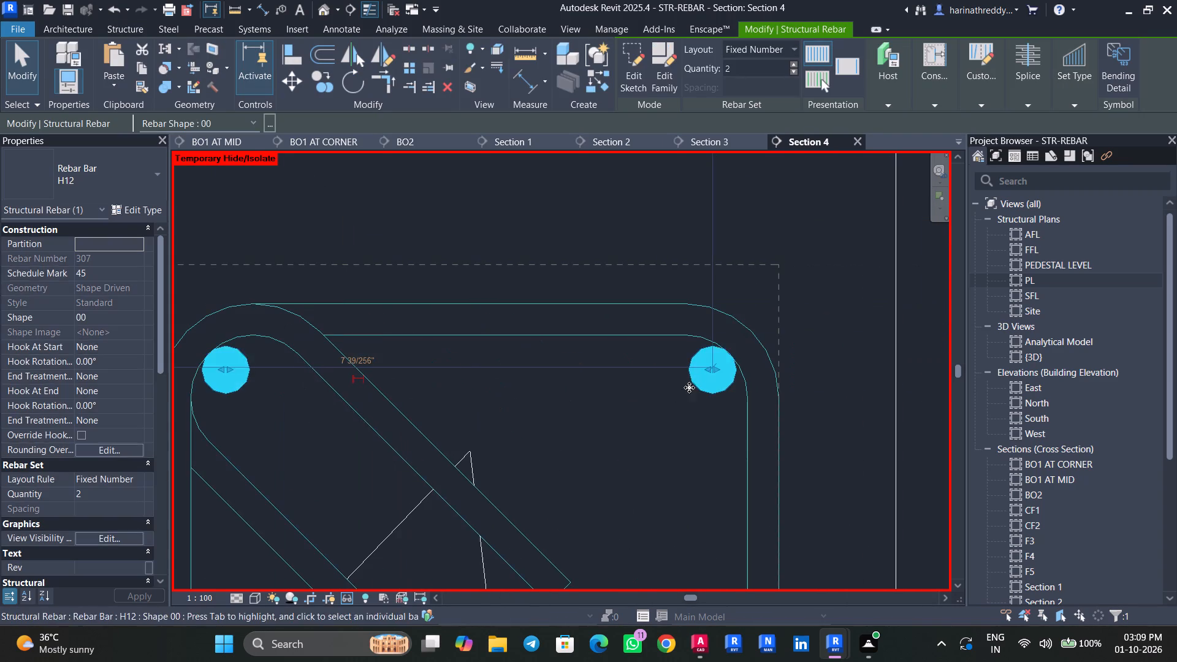
pyautogui.press('Escape')
pyautogui.press('Escape')
# Place a matching two-bar set of straight H12 rebar, shape 00, inside the B05 stirrup just above the bottom bars.
pyautogui.scroll(-5, 608, 412)
pyautogui.moveTo(604, 417); pyautogui.dragTo(558, 235, button='middle')
pyautogui.moveTo(539, 341); pyautogui.dragTo(579, 185, button='middle')
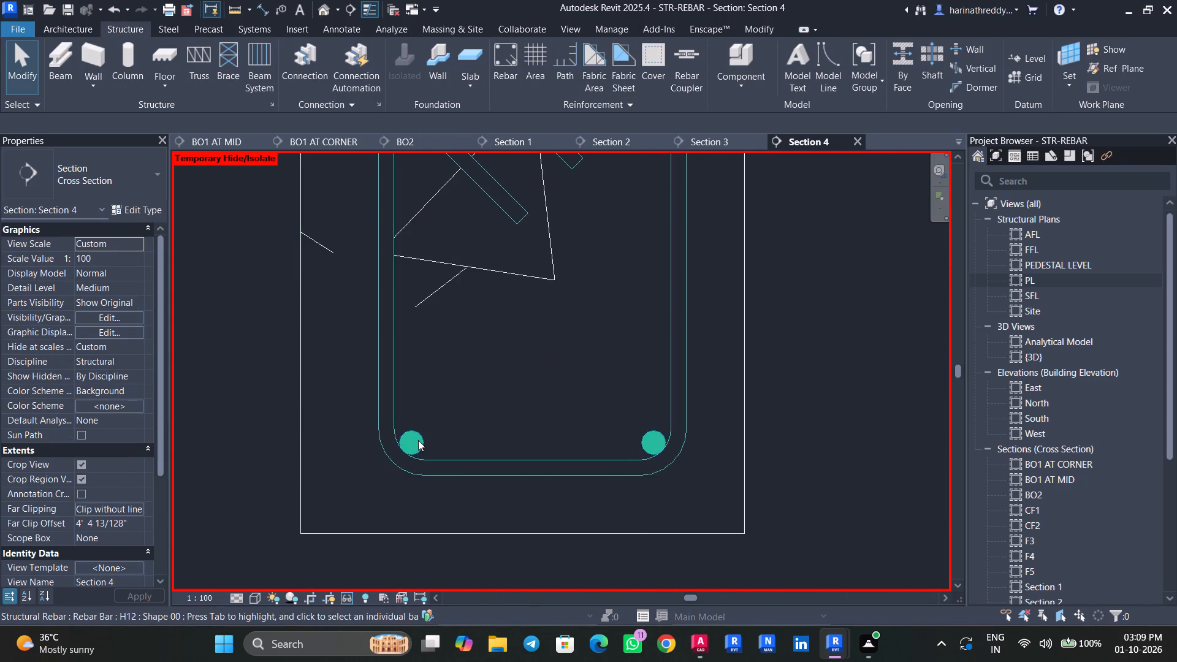
pyautogui.click(418, 440)
pyautogui.press('c')
pyautogui.press('s')
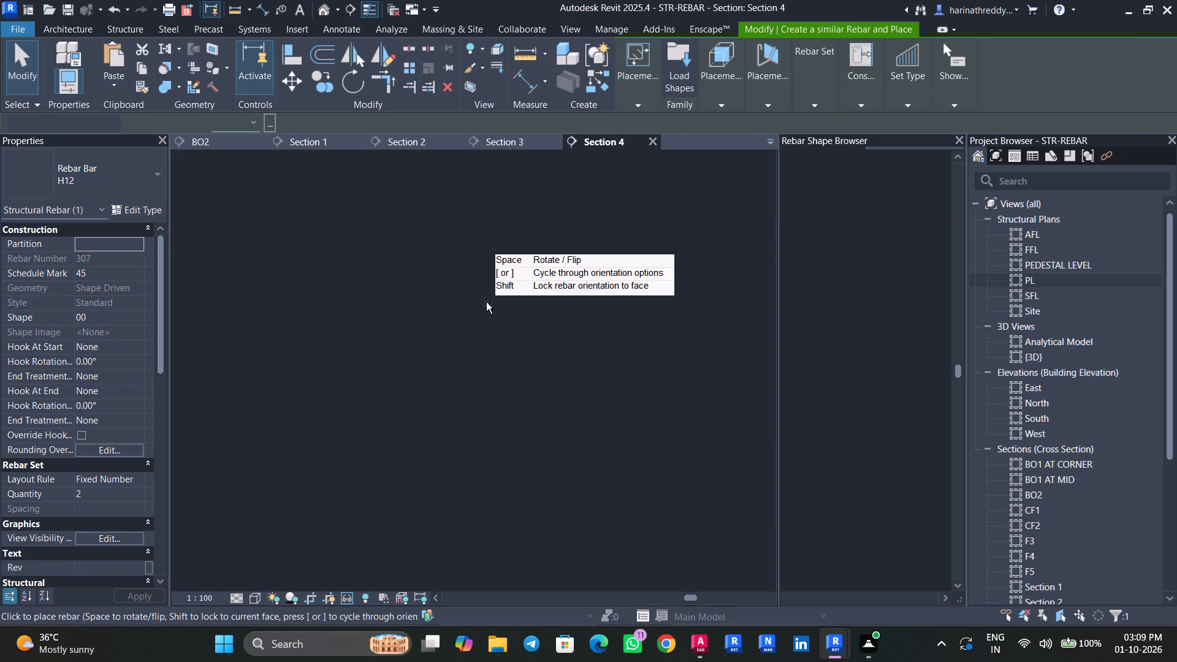
pyautogui.scroll(-4, 487, 300)
pyautogui.moveTo(487, 300); pyautogui.dragTo(465, 455, button='middle')
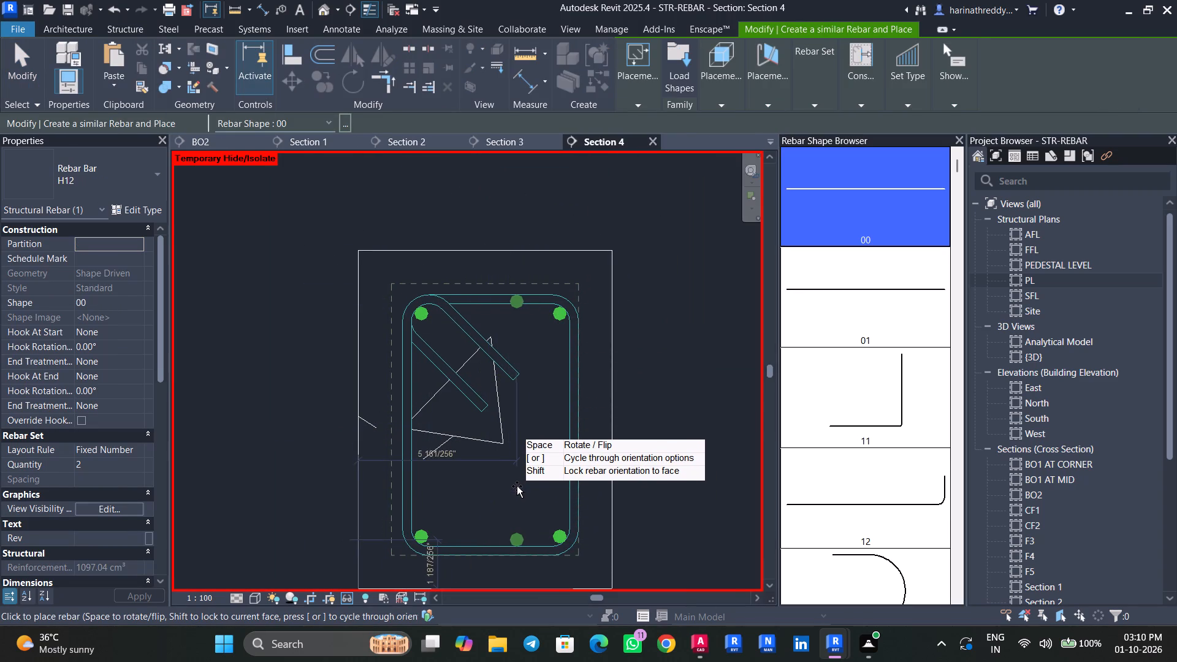
pyautogui.click(516, 503)
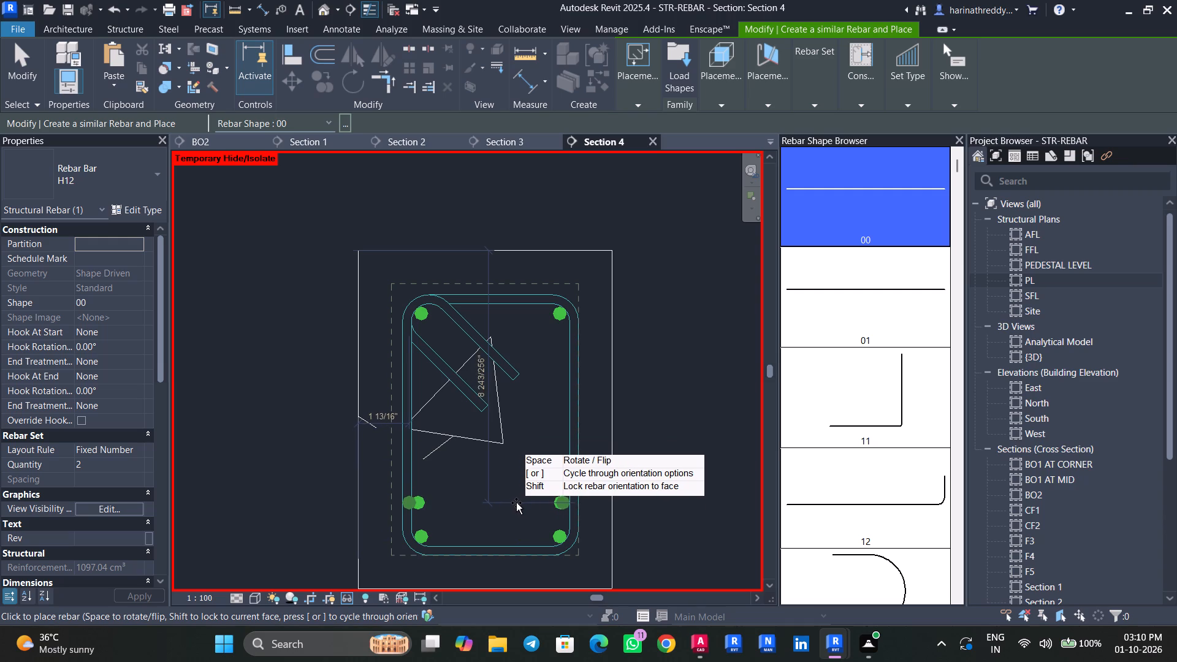
pyautogui.press('Escape')
pyautogui.press('Escape')
pyautogui.press('Escape')
# Move the new pair of H12 bars straight up the section until it sits a short distance below the top pair.
pyautogui.click(424, 504)
pyautogui.press('Up')
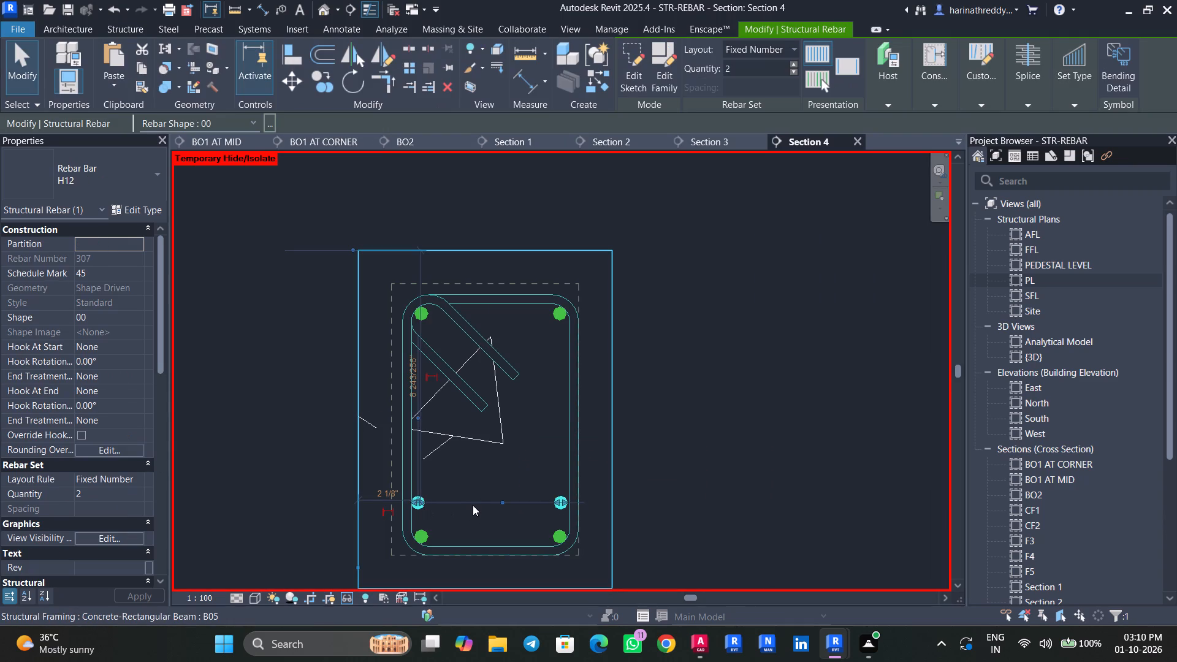
pyautogui.press('Up')
pyautogui.press('Up')
pyautogui.press('Up')
pyautogui.press('Up')
pyautogui.press('Up')
pyautogui.press('Up')
pyautogui.press('Up')
pyautogui.press('Up')
pyautogui.press('Up')
pyautogui.press('Up')
pyautogui.press('Up')
pyautogui.press('Up')
pyautogui.press('Up')
pyautogui.press('Up')
pyautogui.press('Up')
pyautogui.press('Up')
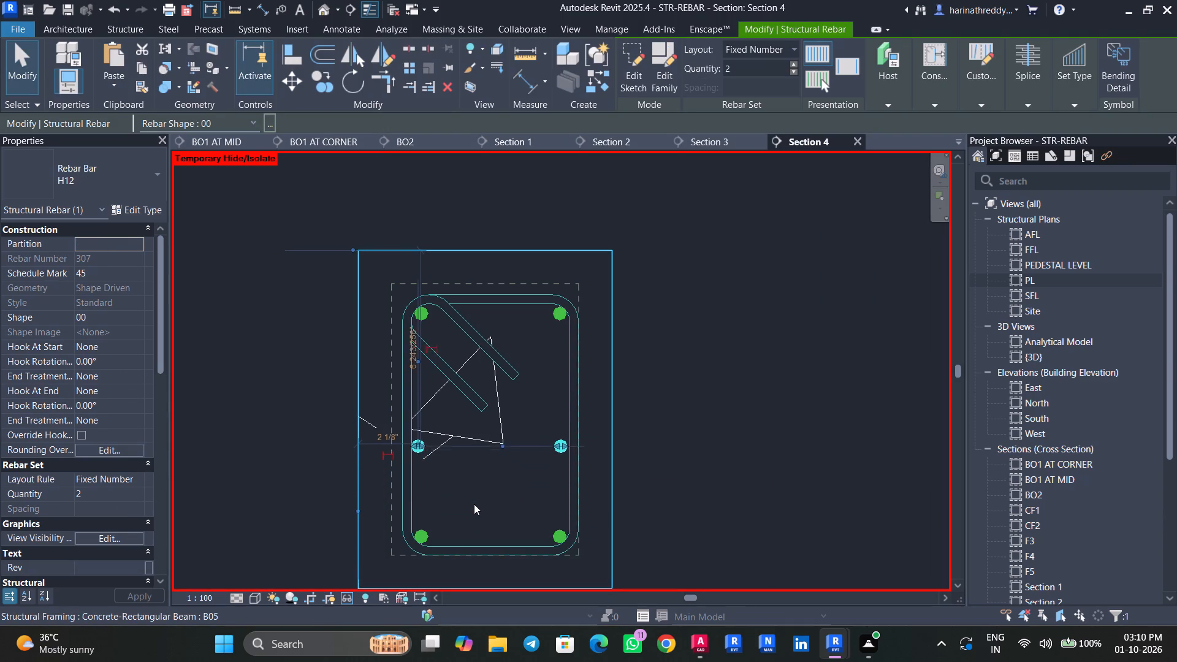
pyautogui.press('Up')
pyautogui.press('Up')
pyautogui.press('Up')
pyautogui.press('Up')
pyautogui.press('Up')
pyautogui.press('Up')
pyautogui.press('Up')
pyautogui.press('Up')
pyautogui.press('Up')
pyautogui.press('Up')
pyautogui.press('Up')
pyautogui.press('Up')
pyautogui.press('Up')
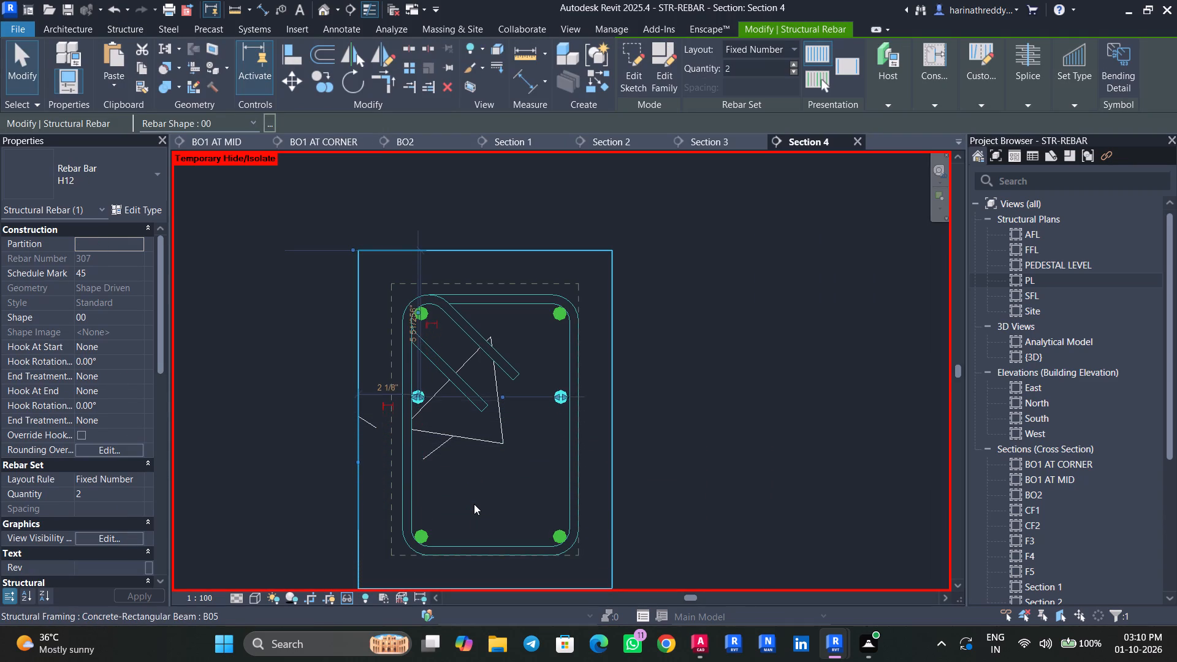
pyautogui.press('Up')
pyautogui.press('Up')
pyautogui.press('Up')
pyautogui.press('Up')
pyautogui.press('Up')
pyautogui.press('Up')
pyautogui.press('Up')
pyautogui.press('Up')
pyautogui.press('Up')
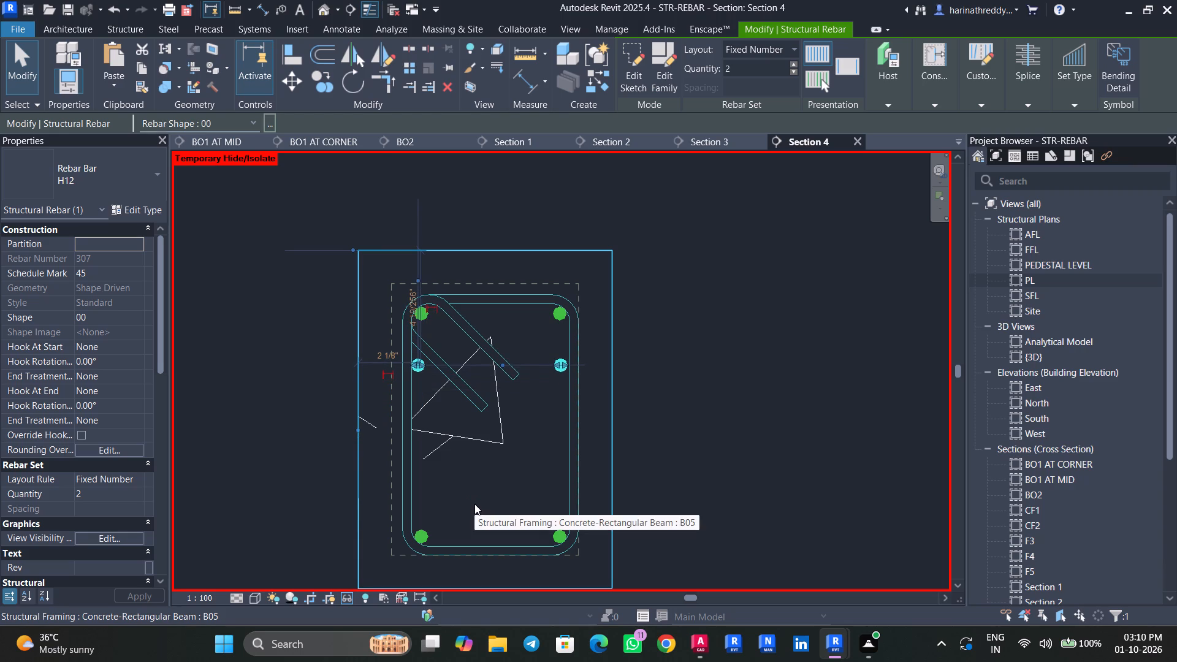
pyautogui.press('Up')
pyautogui.press('Escape')
pyautogui.press('Escape')
pyautogui.press('Escape')
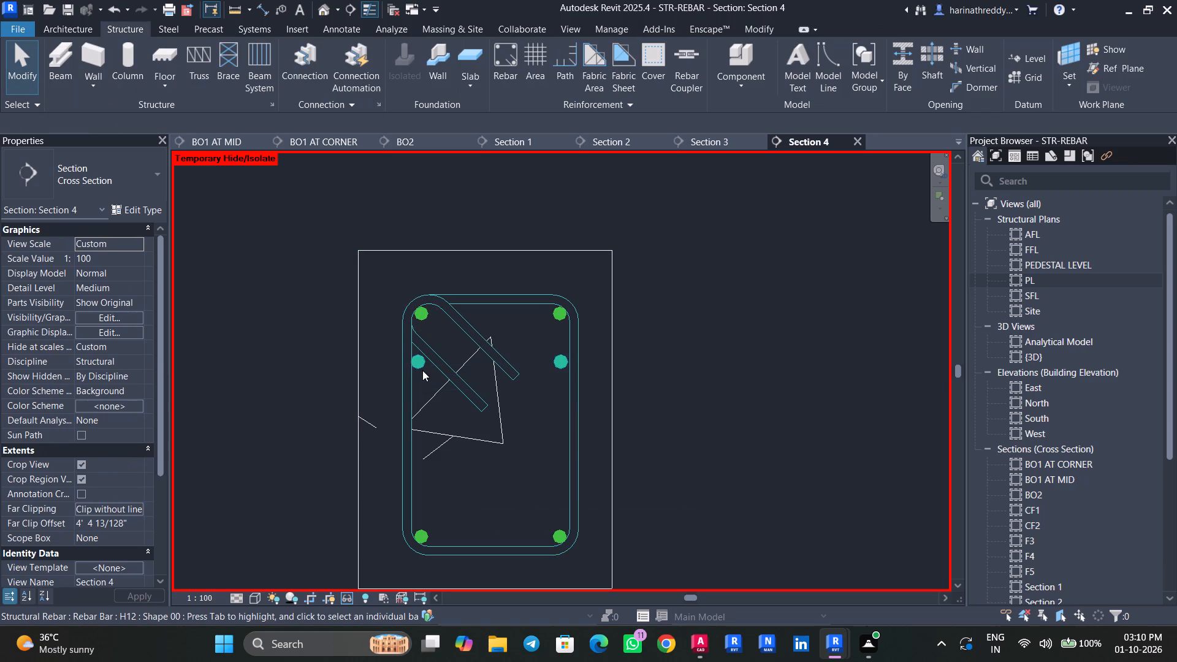
# Select all instances of the H8 stirrups and H12 bars and set them to show unobscured in the {3D} view.
pyautogui.click(407, 392)
pyautogui.write('SA')
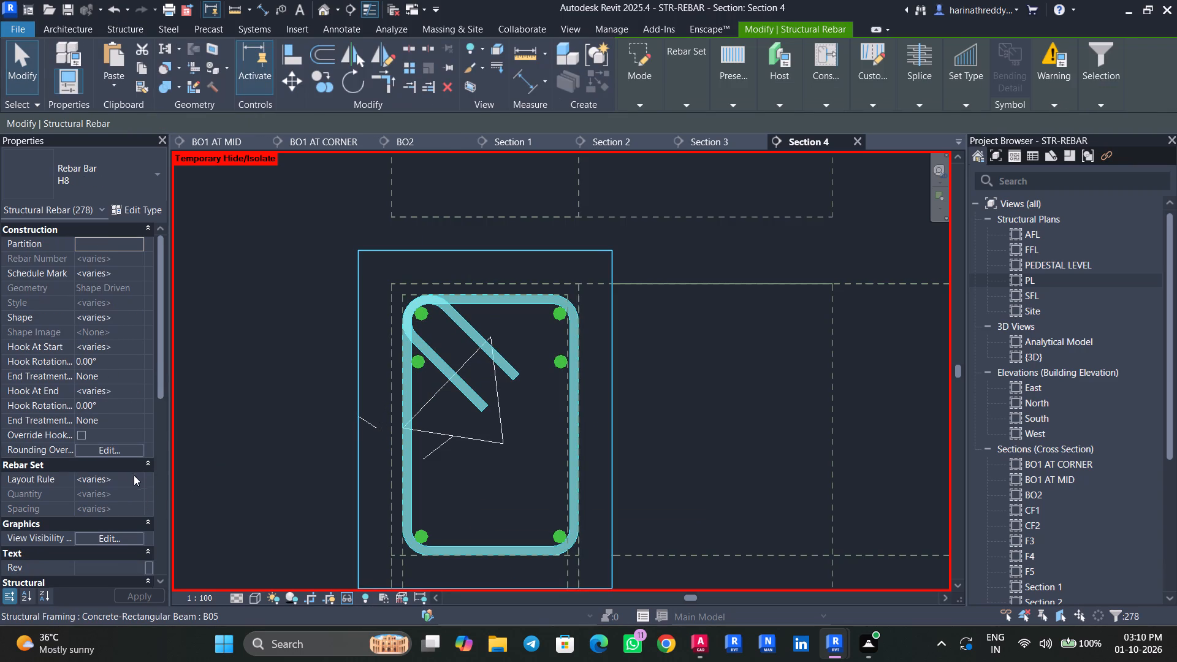
pyautogui.keyDown('ctrl'); pyautogui.click(422, 365); pyautogui.keyUp('ctrl')
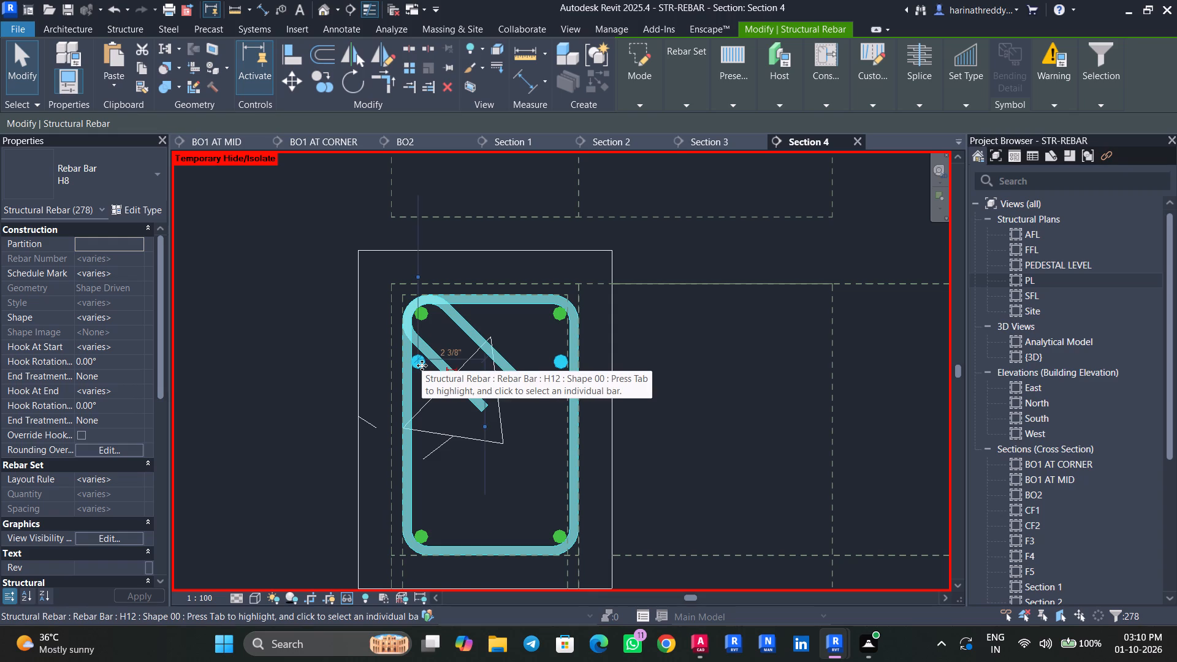
pyautogui.write('SA')
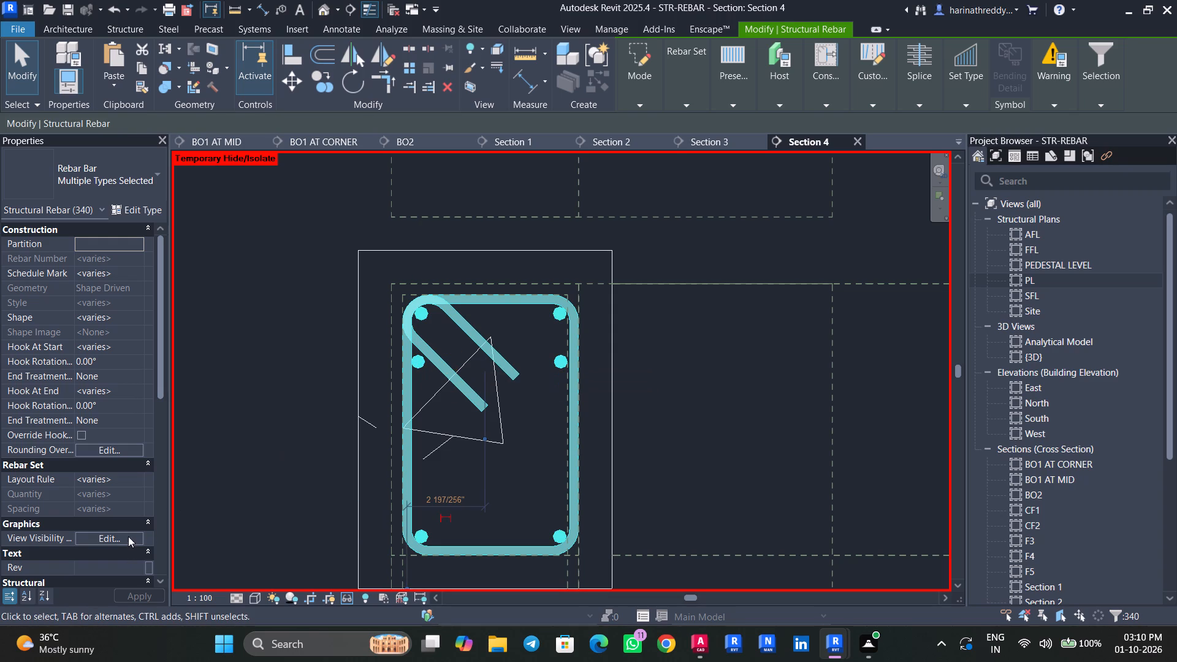
pyautogui.click(128, 536)
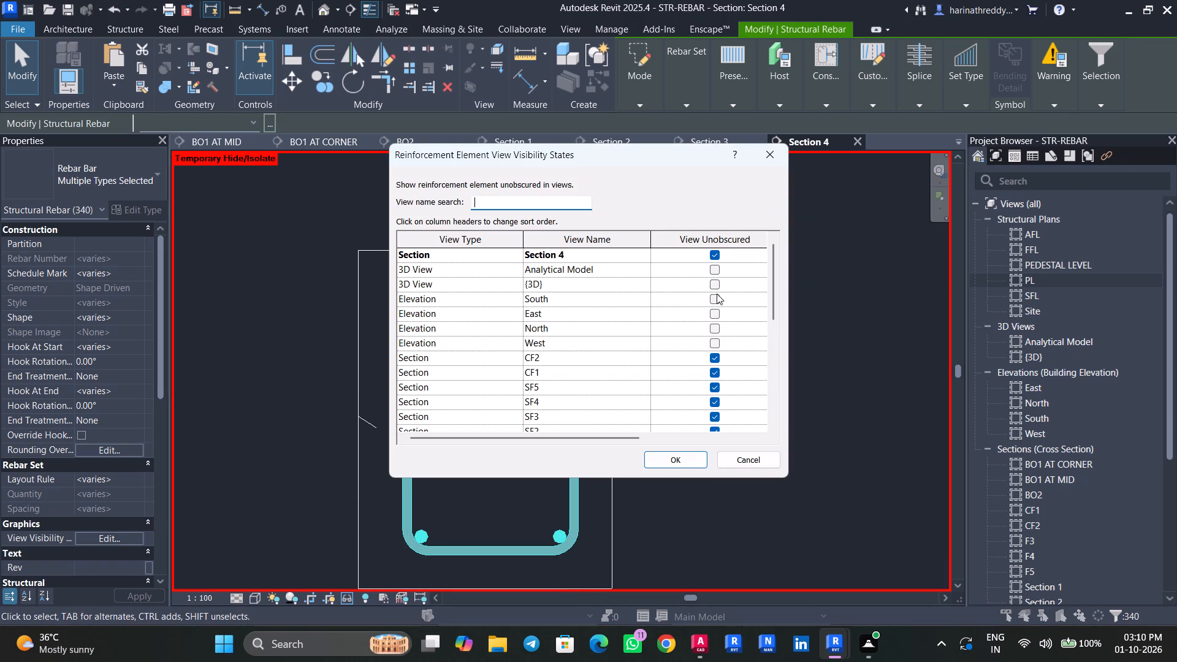
pyautogui.click(717, 287)
pyautogui.click(651, 283)
pyautogui.click(644, 284)
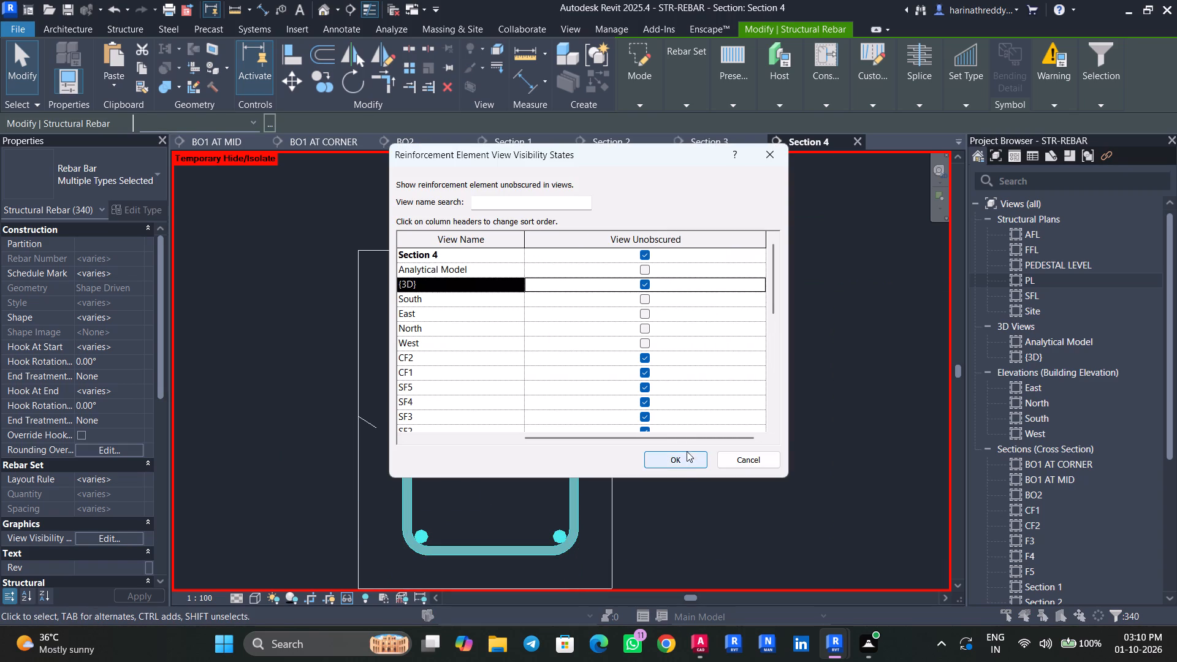
pyautogui.click(682, 460)
pyautogui.press('Escape')
pyautogui.press('Escape')
pyautogui.press('Escape')
pyautogui.press('Escape')
pyautogui.press('Escape')
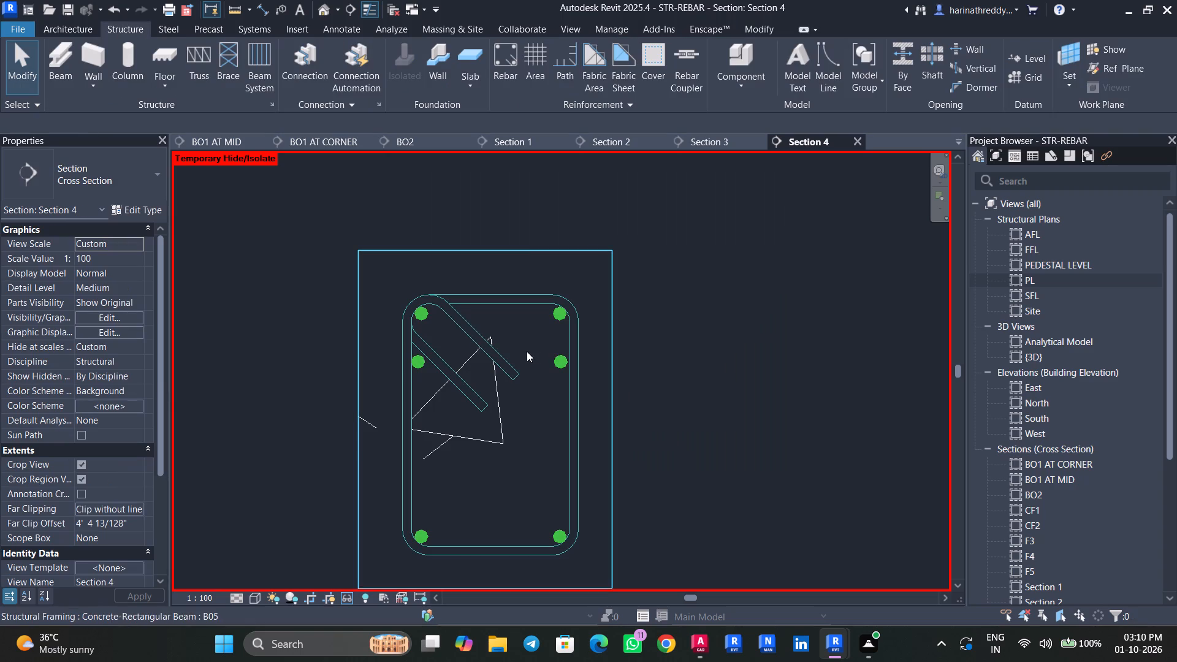
# Examine the B05 beam's stirrups and longitudinal bars in the 3D view, along with the overall plinth beam layout.
pyautogui.click(321, 9)
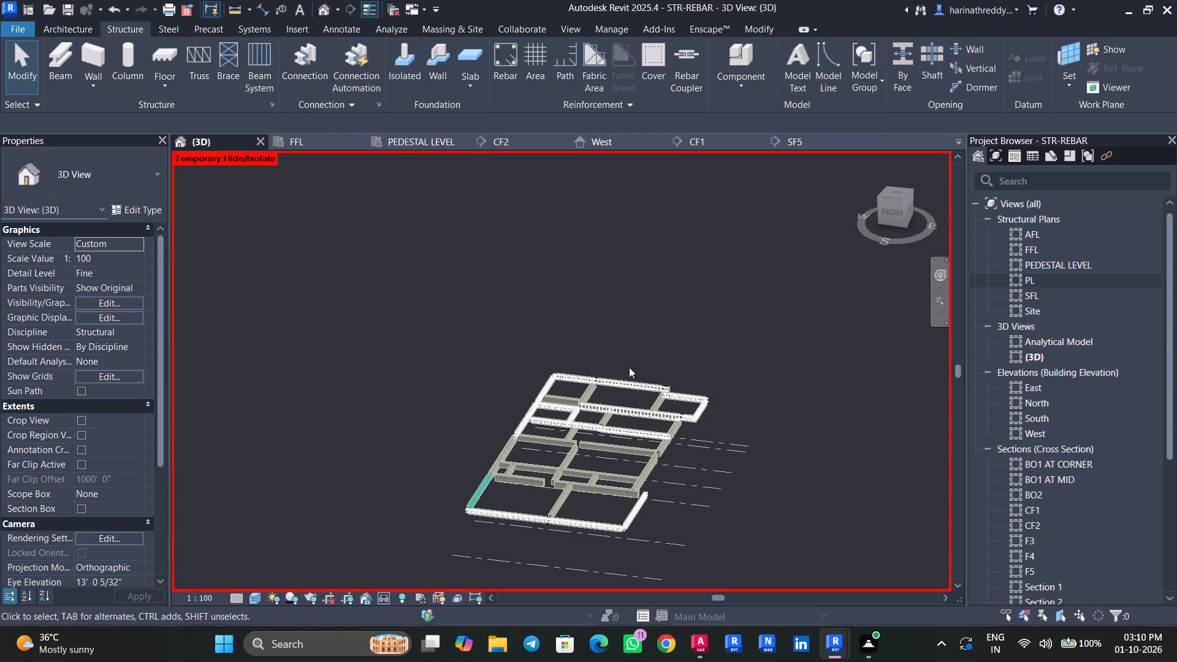
pyautogui.keyDown('shift'); pyautogui.scroll(1, 498, 500); pyautogui.keyUp('shift')
pyautogui.keyDown('shift'); pyautogui.moveTo(500, 500); pyautogui.dragTo(571, 499, button='middle'); pyautogui.keyUp('shift')
pyautogui.scroll(14, 468, 514)
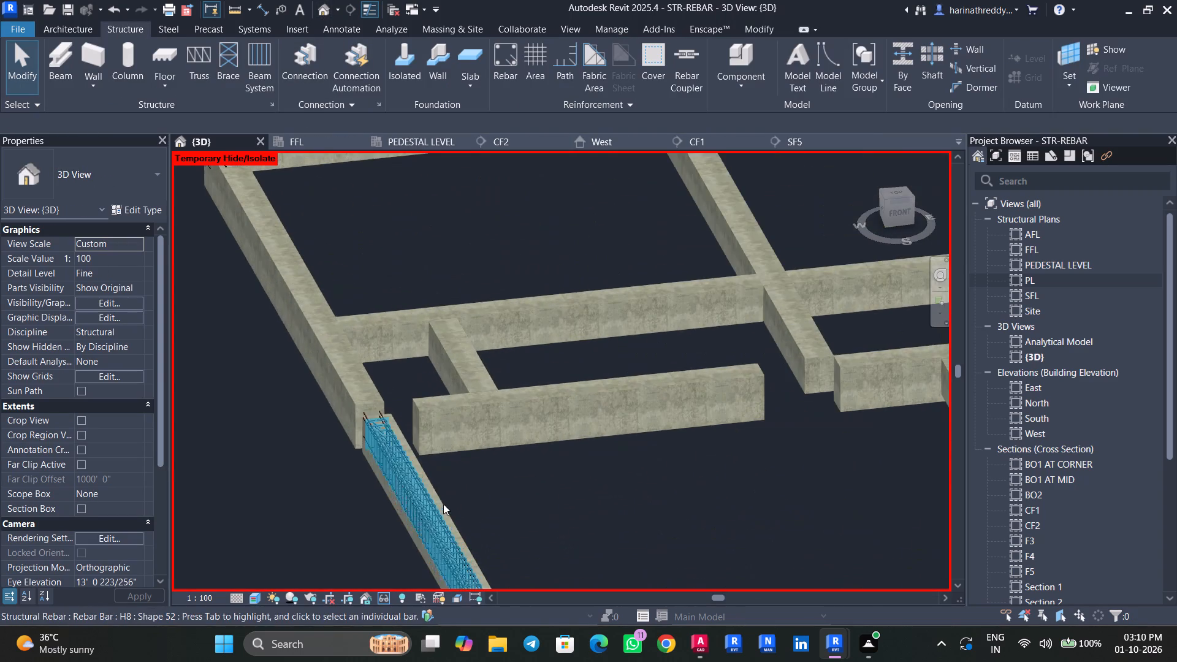
pyautogui.press('Escape')
pyautogui.press('Escape')
pyautogui.scroll(-1, 510, 498)
pyautogui.scroll(2, 405, 483)
pyautogui.scroll(-1, 405, 482)
pyautogui.scroll(8, 405, 482)
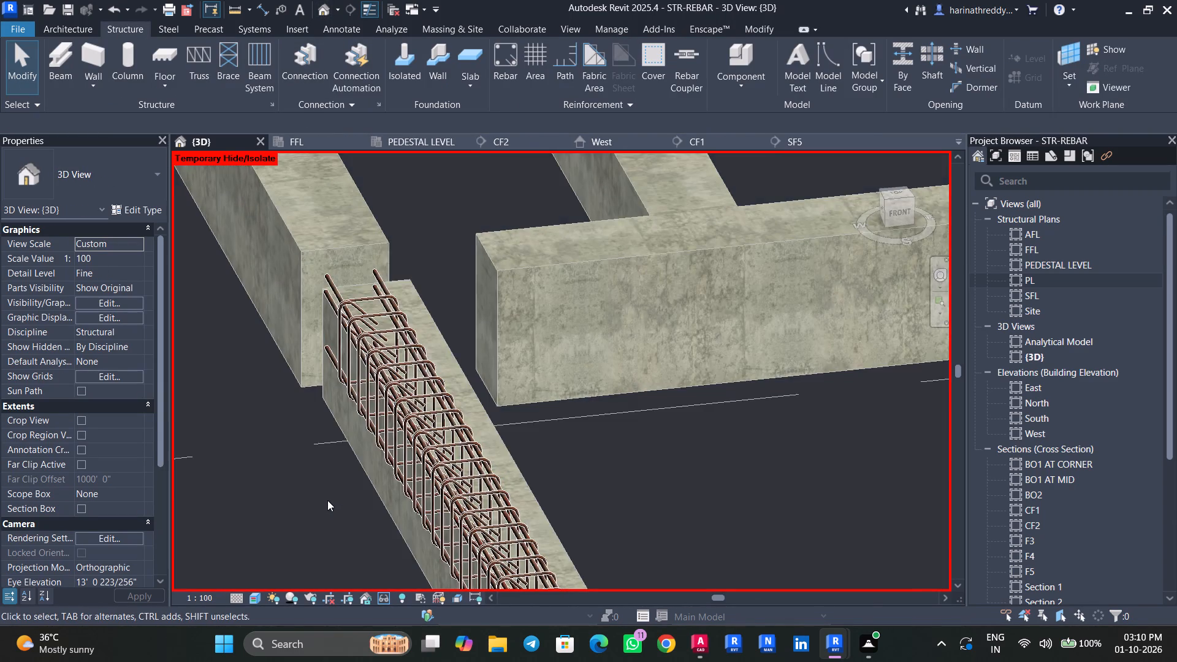
pyautogui.scroll(-10, 327, 500)
pyautogui.moveTo(468, 497); pyautogui.dragTo(498, 419, button='middle')
pyautogui.scroll(-3, 498, 420)
pyautogui.moveTo(498, 420); pyautogui.dragTo(403, 512, button='middle')
pyautogui.scroll(-2, 403, 511)
# Save the STR-REBAR project.
pyautogui.hotkey('ctrl', 's')
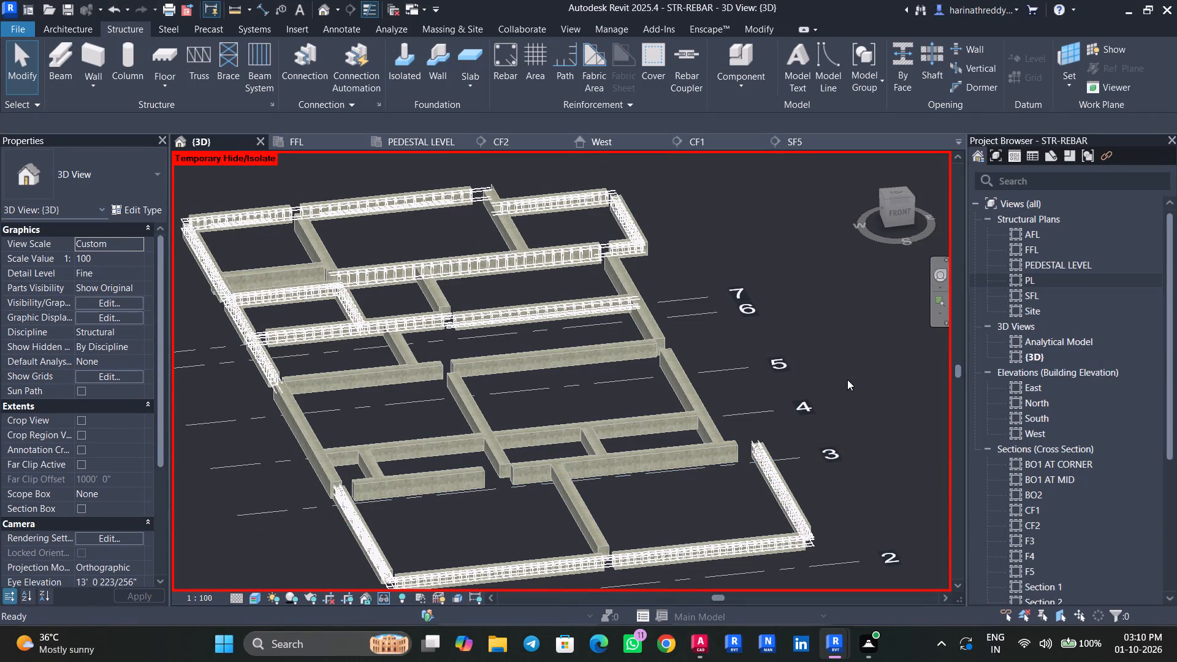
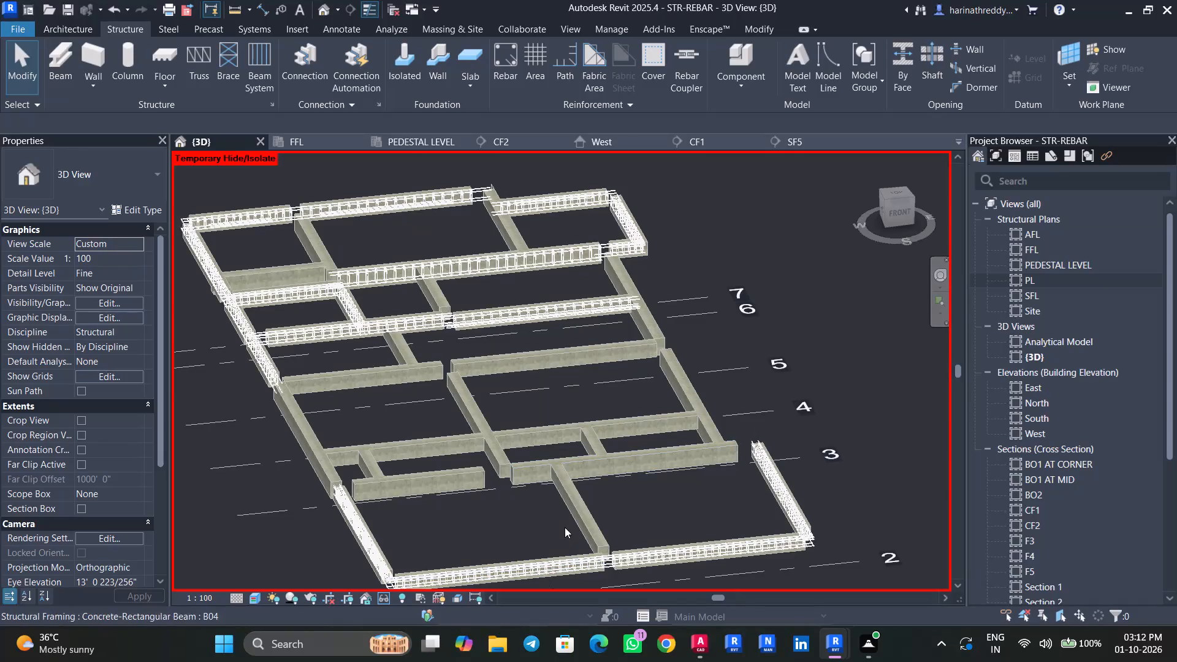
# Check the types of the unreinforced plinth beams to identify the other B05 beam that needs reinforcement.
pyautogui.click(568, 510)
pyautogui.scroll(3, 538, 508)
pyautogui.moveTo(506, 506); pyautogui.dragTo(497, 508, button='middle')
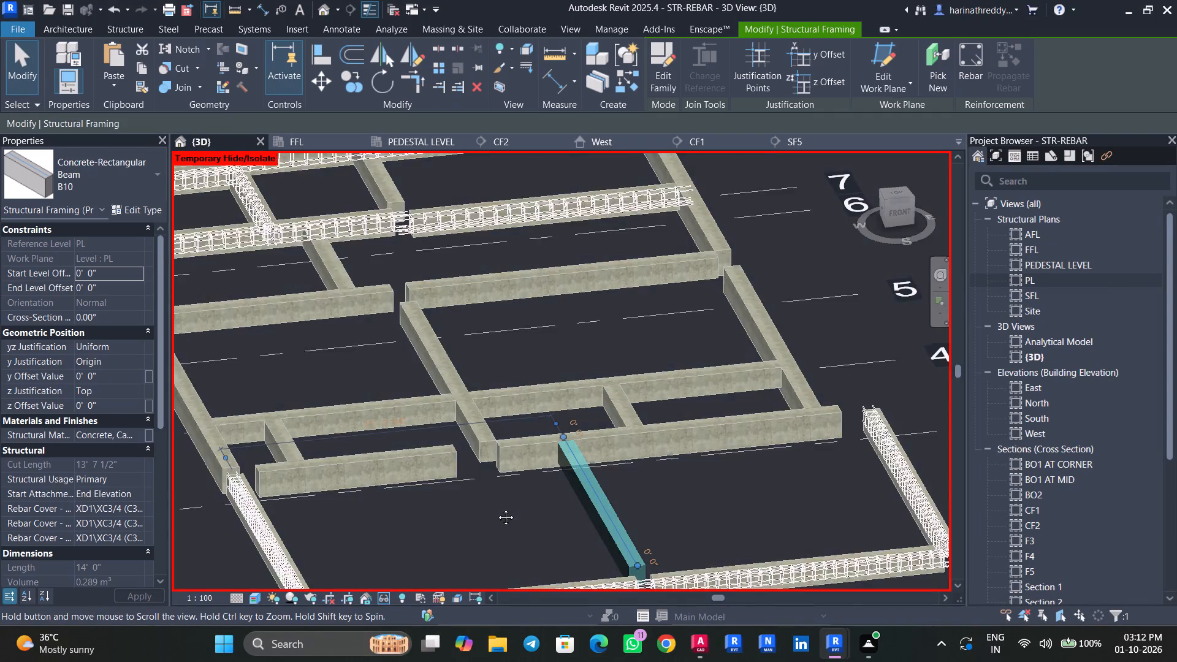
pyautogui.moveTo(497, 508); pyautogui.dragTo(473, 514, button='middle')
pyautogui.press('Escape')
pyautogui.press('Escape')
pyautogui.click(365, 473)
pyautogui.moveTo(402, 511); pyautogui.dragTo(505, 543, button='middle')
pyautogui.press('Escape')
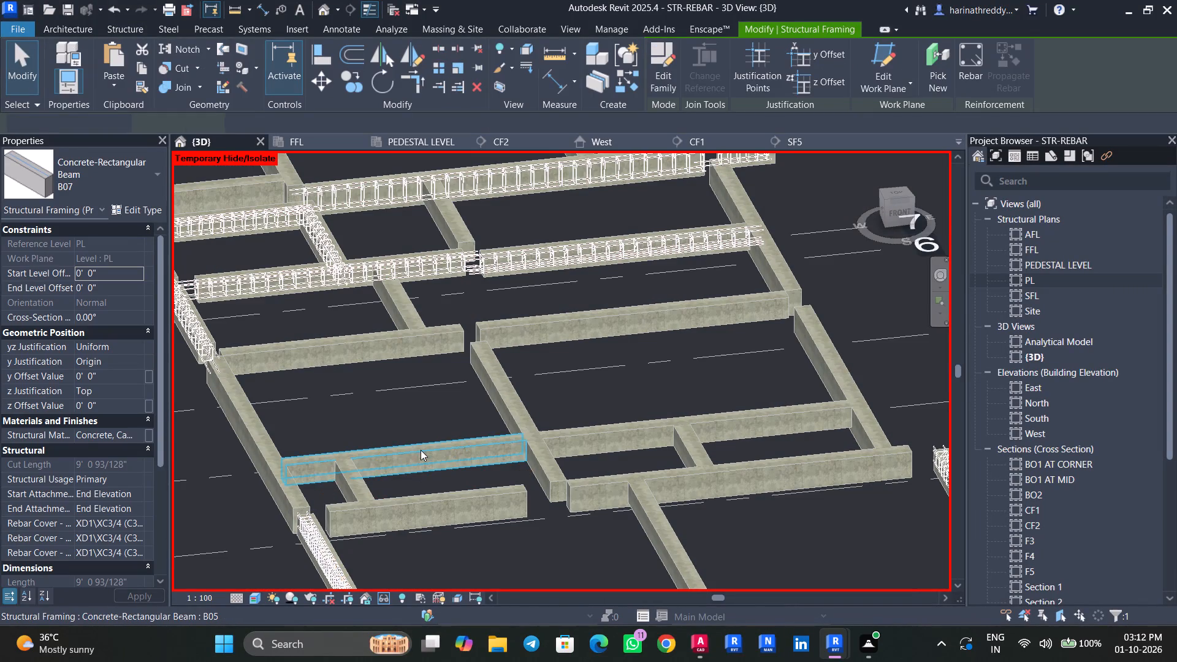
pyautogui.click(421, 450)
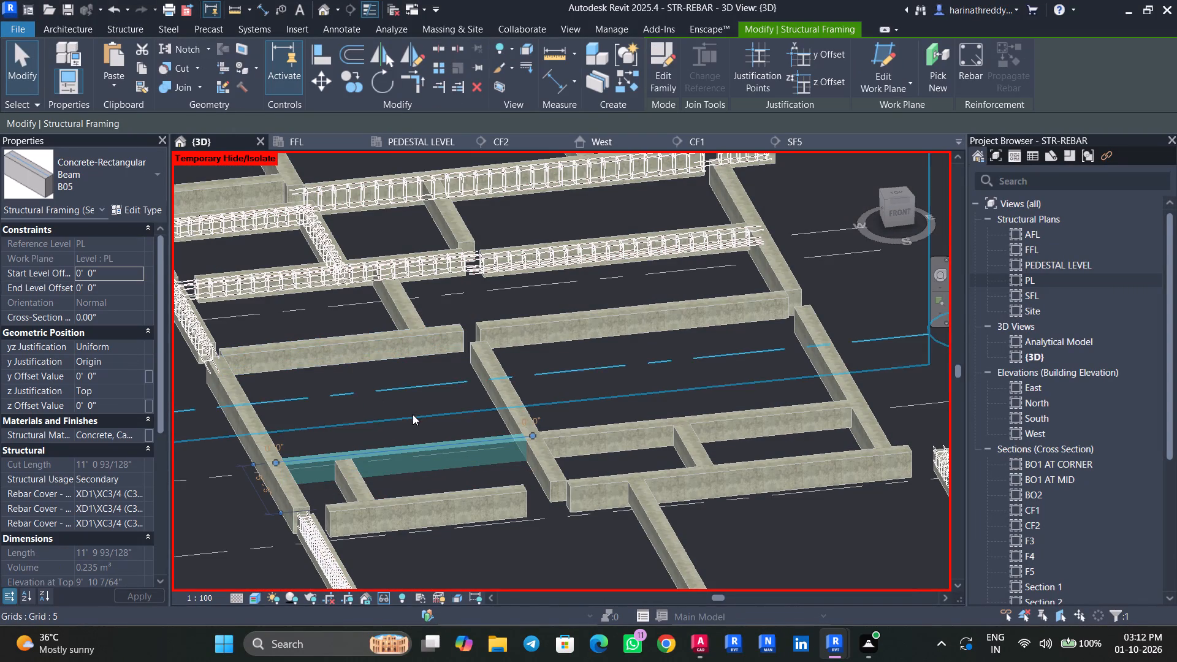
pyautogui.moveTo(413, 414); pyautogui.dragTo(419, 344, button='middle')
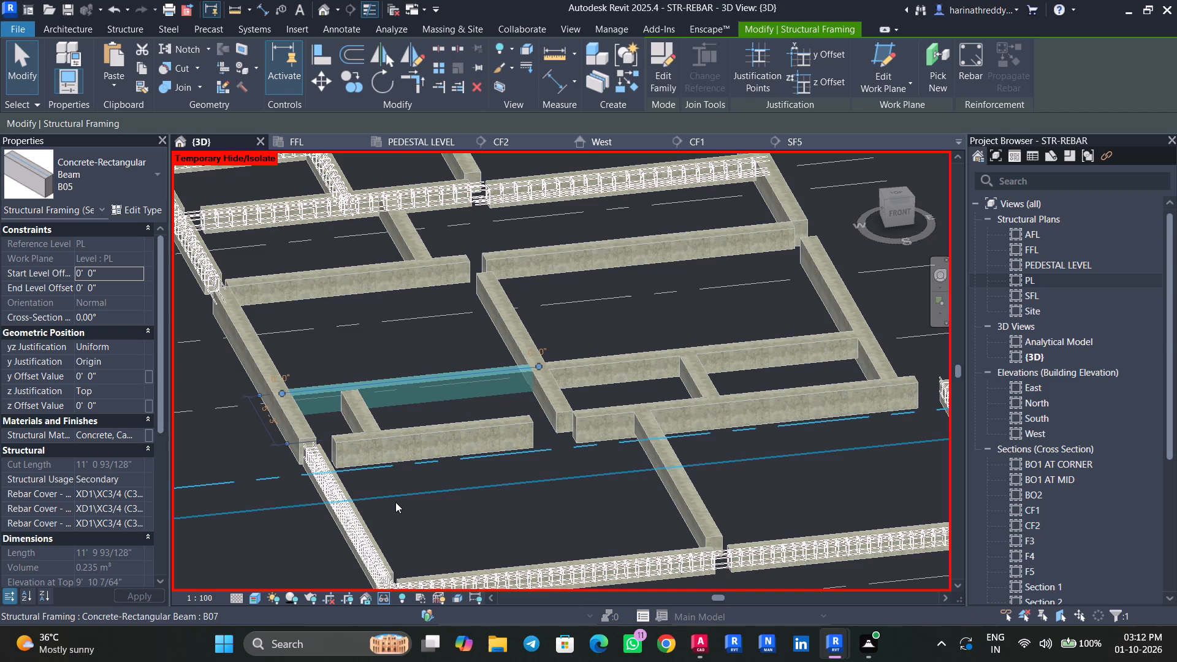
pyautogui.press('Escape')
pyautogui.press('Escape')
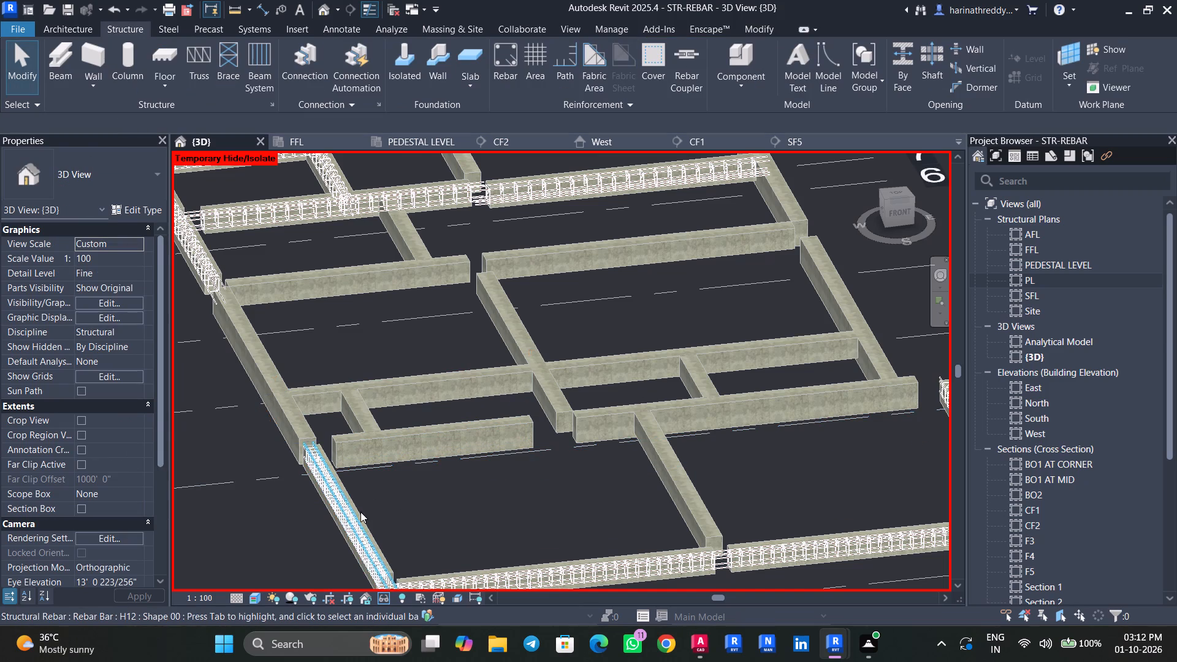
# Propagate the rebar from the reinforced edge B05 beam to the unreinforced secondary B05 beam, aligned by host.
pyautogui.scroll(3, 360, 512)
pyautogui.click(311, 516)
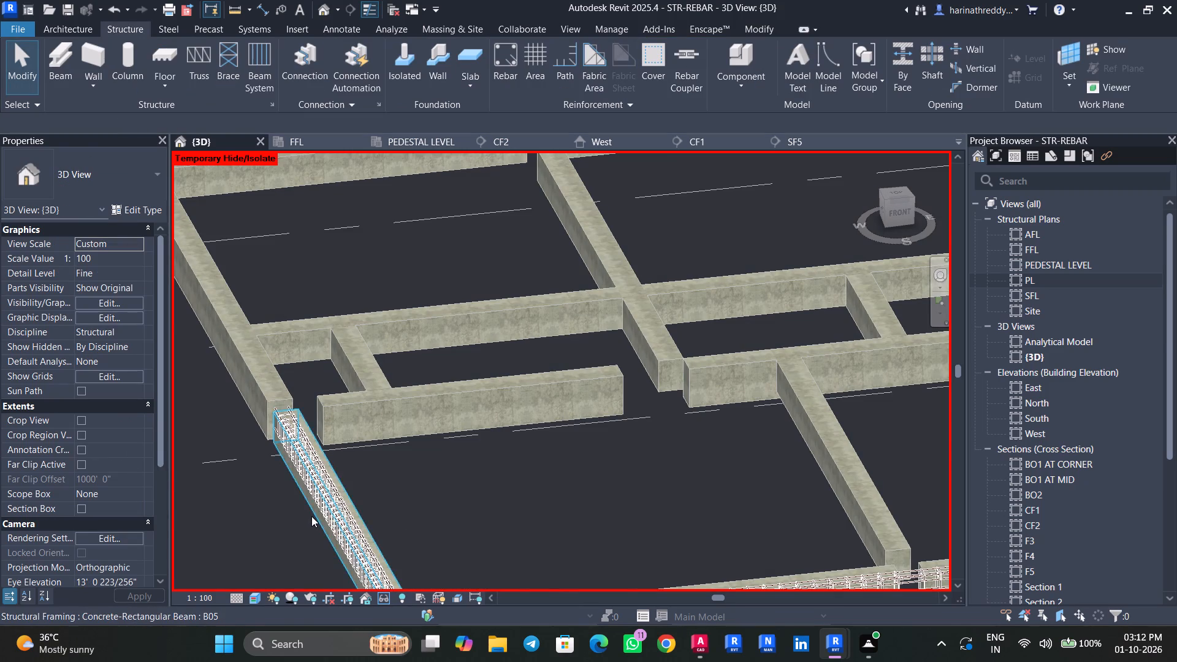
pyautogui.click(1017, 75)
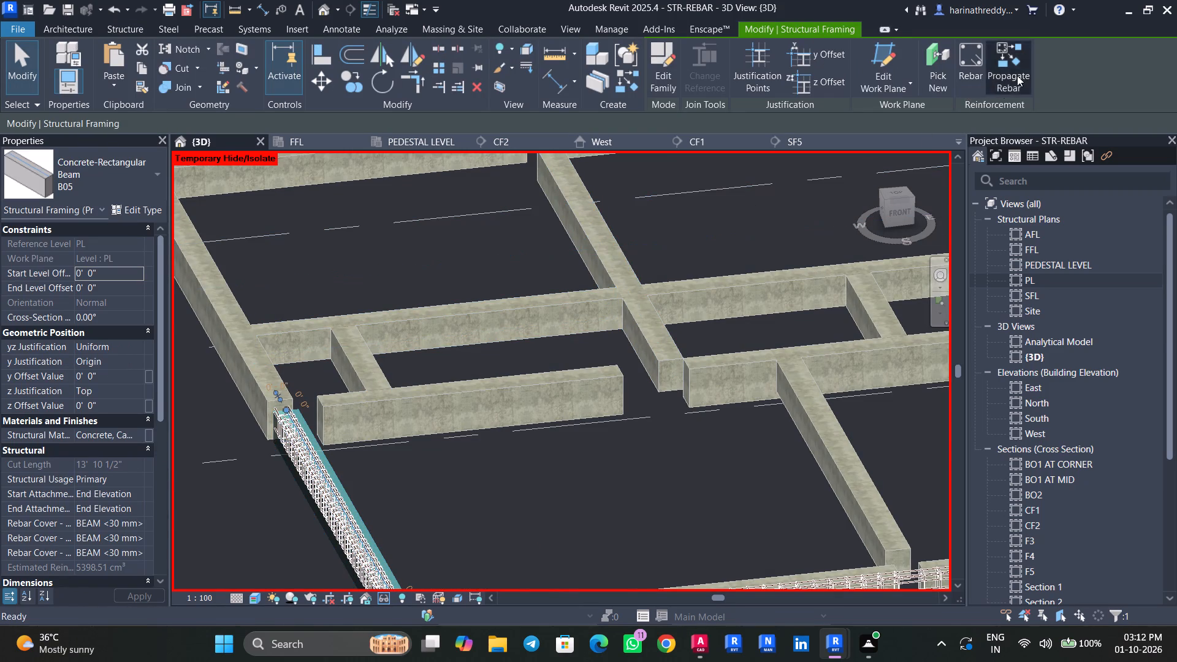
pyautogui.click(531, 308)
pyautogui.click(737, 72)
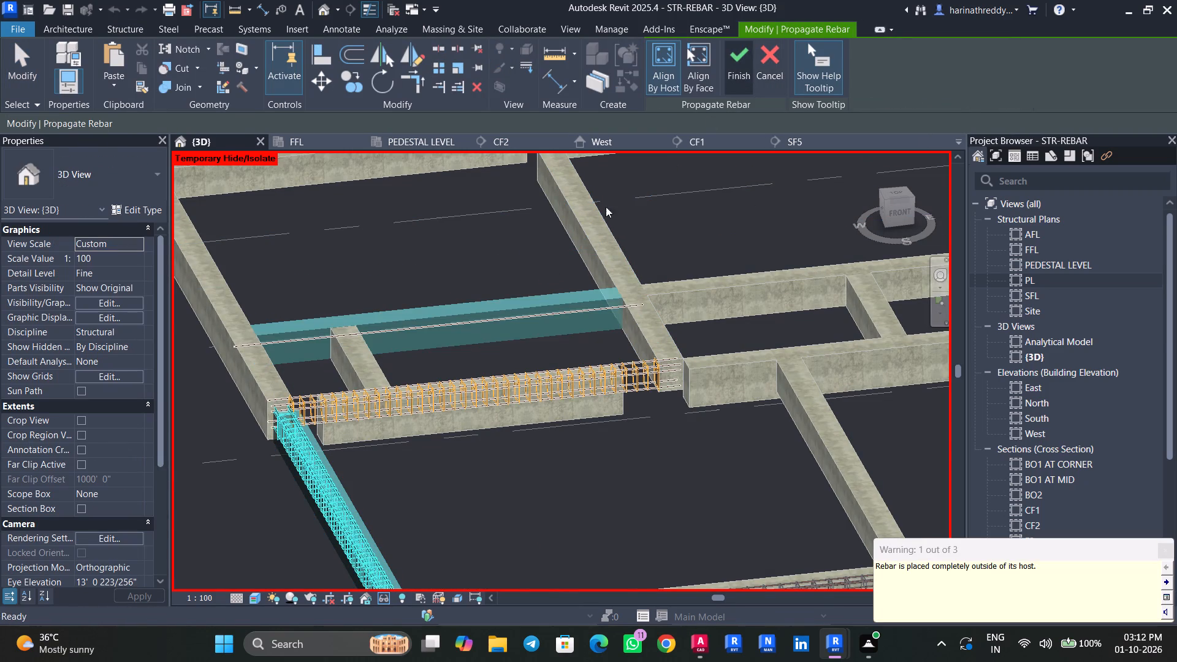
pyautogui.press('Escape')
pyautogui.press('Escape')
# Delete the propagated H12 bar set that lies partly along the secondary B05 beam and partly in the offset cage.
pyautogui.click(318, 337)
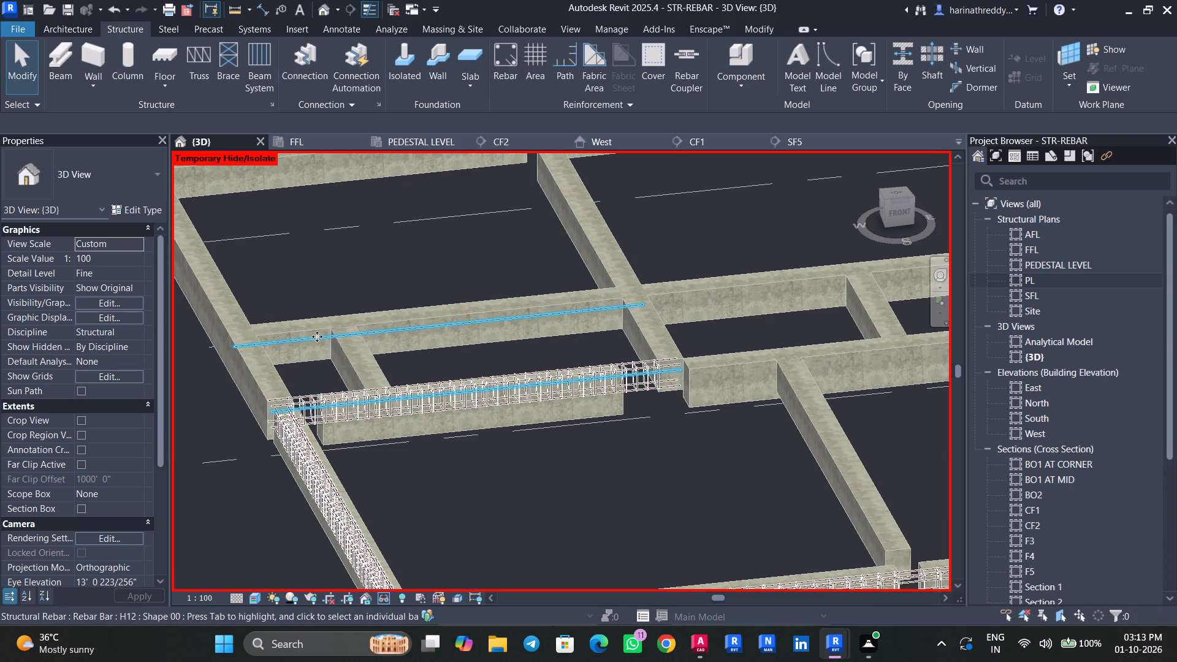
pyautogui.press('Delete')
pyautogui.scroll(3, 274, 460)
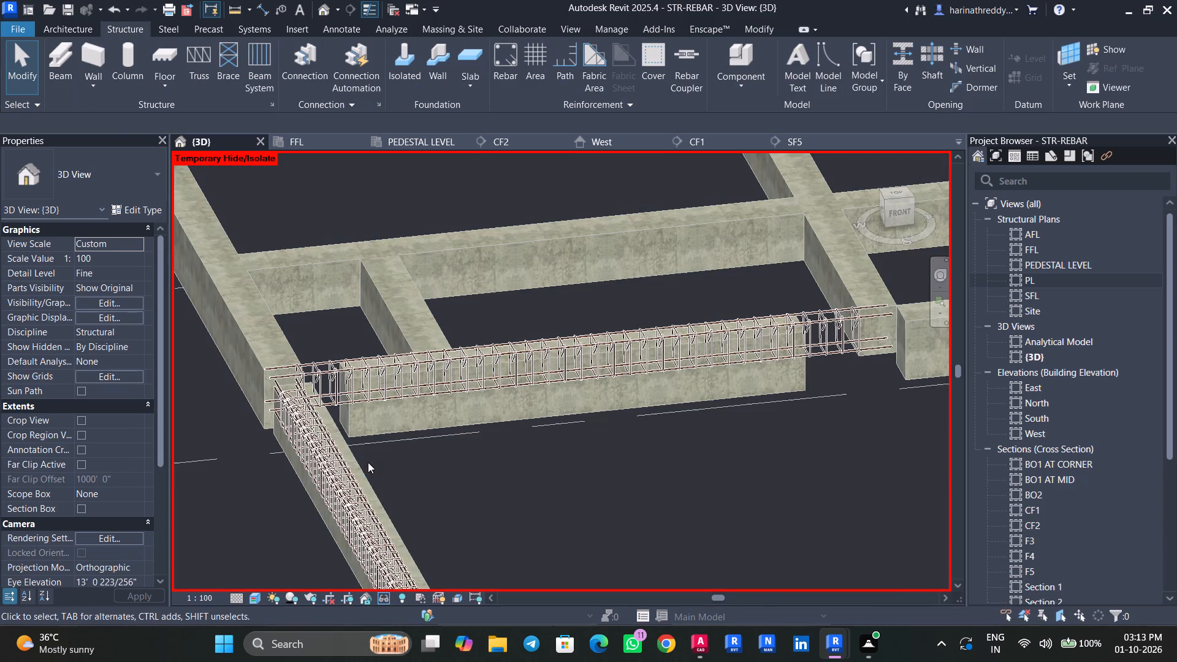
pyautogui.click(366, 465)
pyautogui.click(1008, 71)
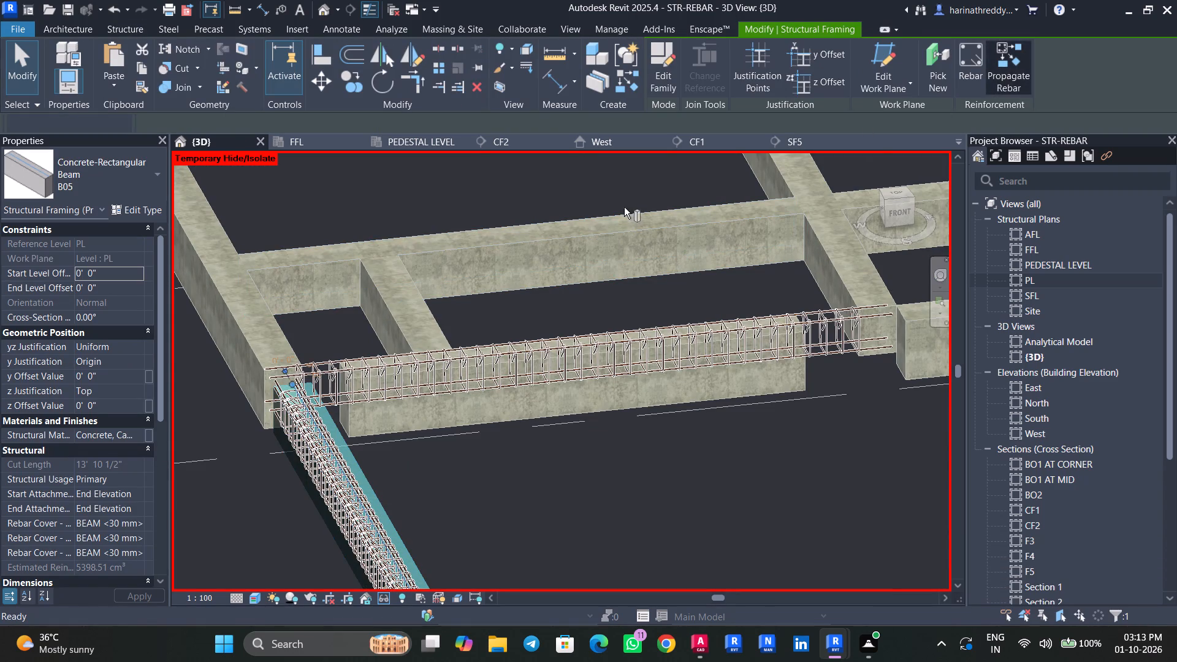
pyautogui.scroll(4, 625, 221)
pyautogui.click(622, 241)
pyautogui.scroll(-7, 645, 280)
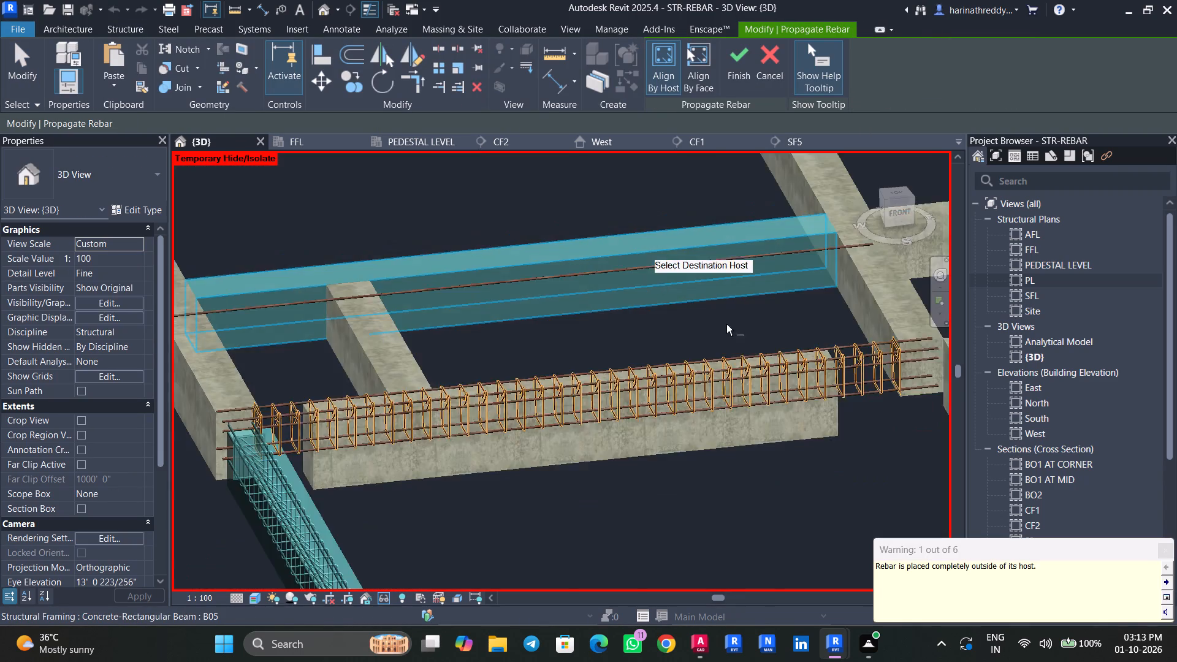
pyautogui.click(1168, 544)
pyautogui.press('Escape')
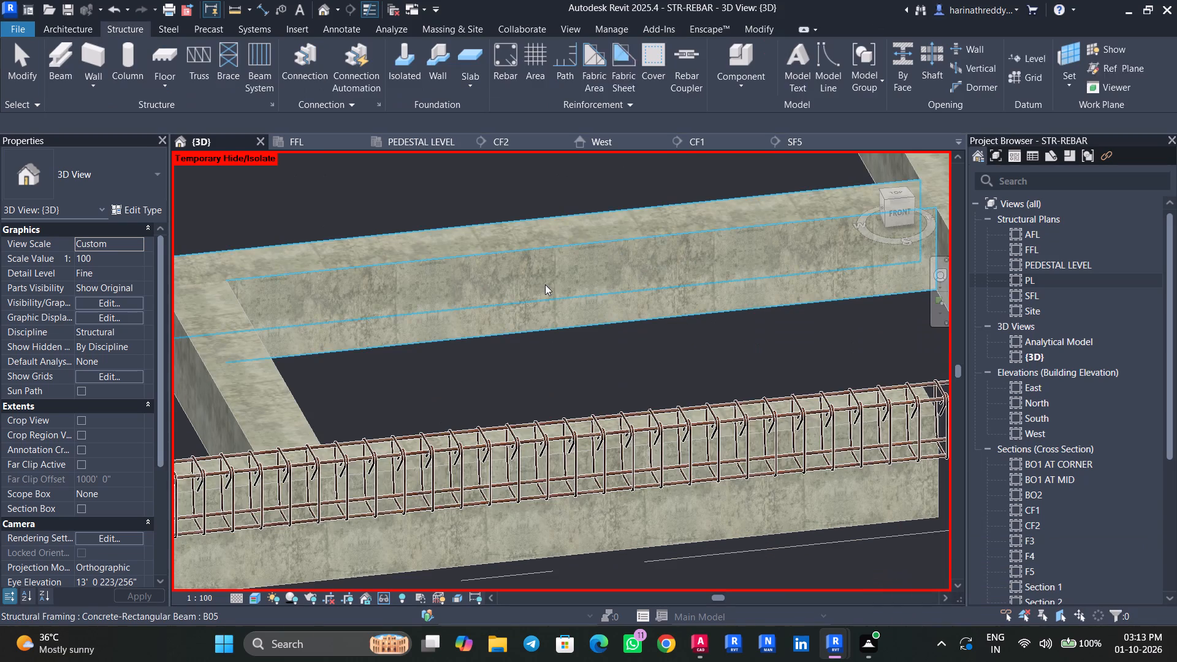
# Examine the position of the propagated rebar cage relative to the secondary B05 beam and the neighbouring B07 beam.
pyautogui.scroll(-8, 545, 284)
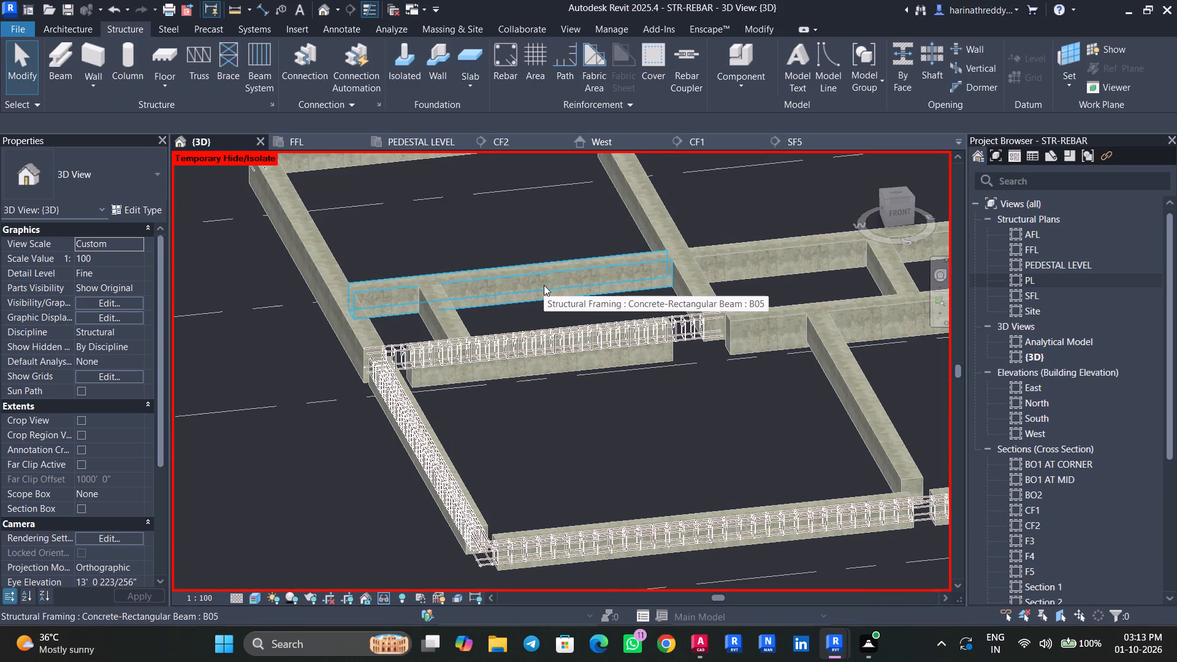
pyautogui.scroll(-2, 544, 285)
pyautogui.keyDown('shift'); pyautogui.moveTo(585, 398); pyautogui.dragTo(581, 436, button='middle'); pyautogui.keyUp('shift')
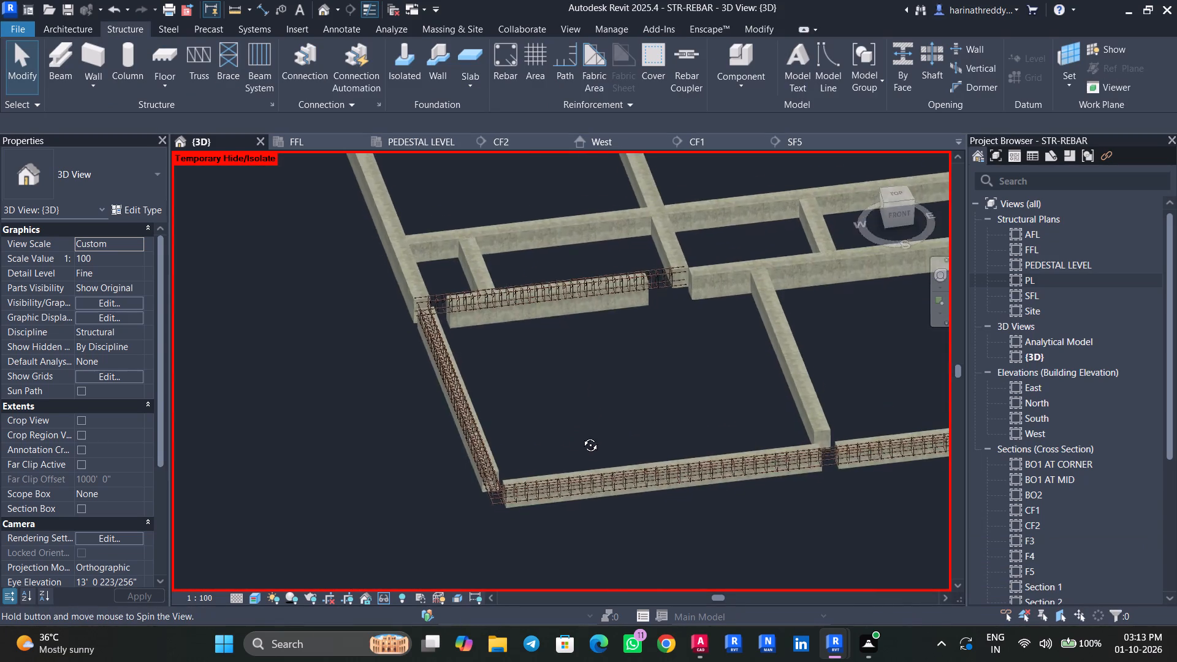
pyautogui.keyDown('shift'); pyautogui.moveTo(581, 436); pyautogui.dragTo(573, 500, button='middle'); pyautogui.keyUp('shift')
pyautogui.scroll(6, 467, 257)
pyautogui.moveTo(482, 278); pyautogui.dragTo(454, 406, button='middle')
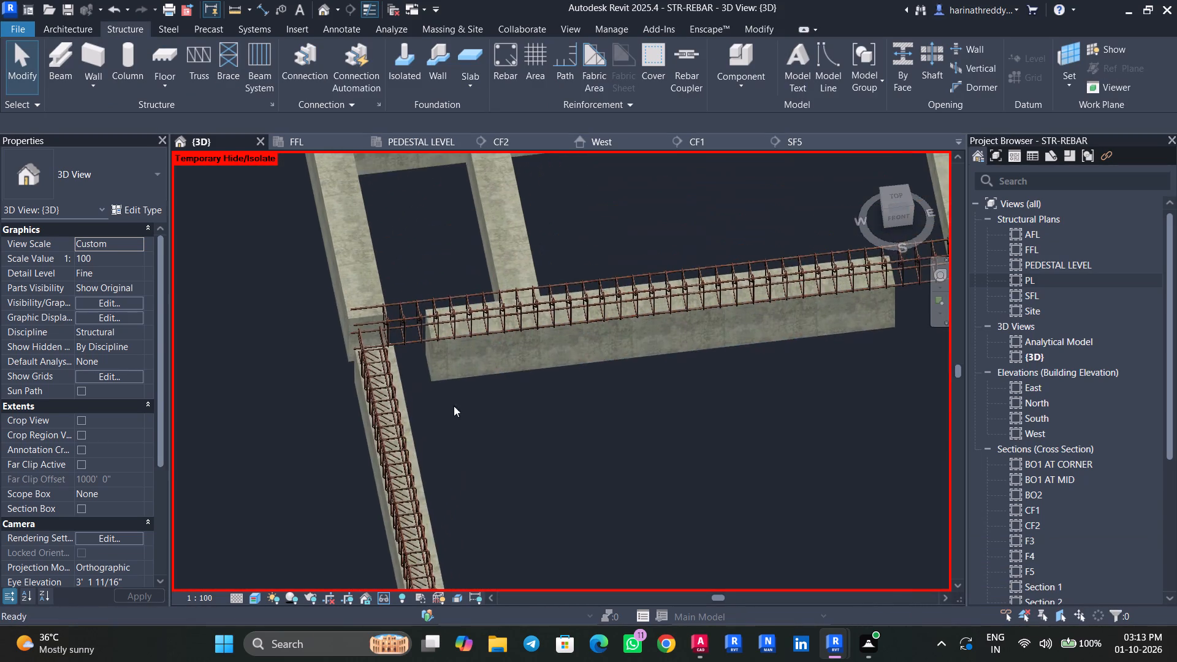
pyautogui.keyDown('shift'); pyautogui.moveTo(632, 417); pyautogui.dragTo(649, 299, button='middle'); pyautogui.keyUp('shift')
pyautogui.keyDown('shift'); pyautogui.scroll(1, 649, 299); pyautogui.keyUp('shift')
pyautogui.moveTo(660, 398); pyautogui.dragTo(613, 229, button='middle')
pyautogui.keyDown('shift'); pyautogui.moveTo(664, 502); pyautogui.dragTo(730, 495, button='middle'); pyautogui.keyUp('shift')
pyautogui.moveTo(723, 520); pyautogui.dragTo(706, 332, button='middle')
pyautogui.press('Escape')
pyautogui.press('Escape')
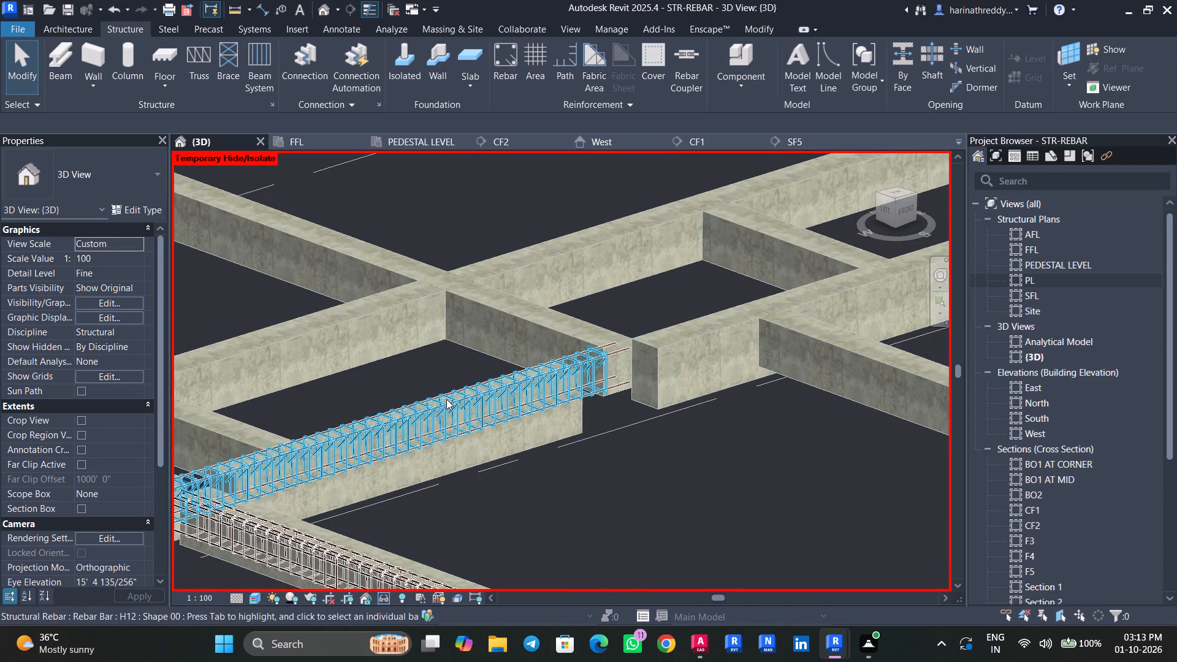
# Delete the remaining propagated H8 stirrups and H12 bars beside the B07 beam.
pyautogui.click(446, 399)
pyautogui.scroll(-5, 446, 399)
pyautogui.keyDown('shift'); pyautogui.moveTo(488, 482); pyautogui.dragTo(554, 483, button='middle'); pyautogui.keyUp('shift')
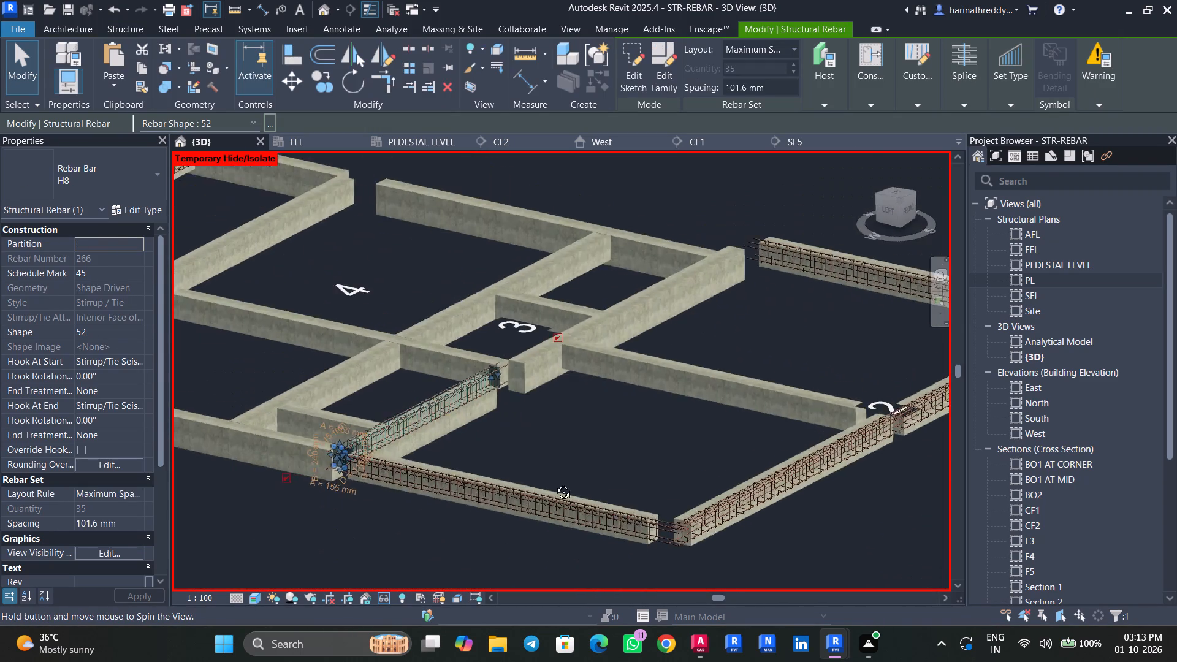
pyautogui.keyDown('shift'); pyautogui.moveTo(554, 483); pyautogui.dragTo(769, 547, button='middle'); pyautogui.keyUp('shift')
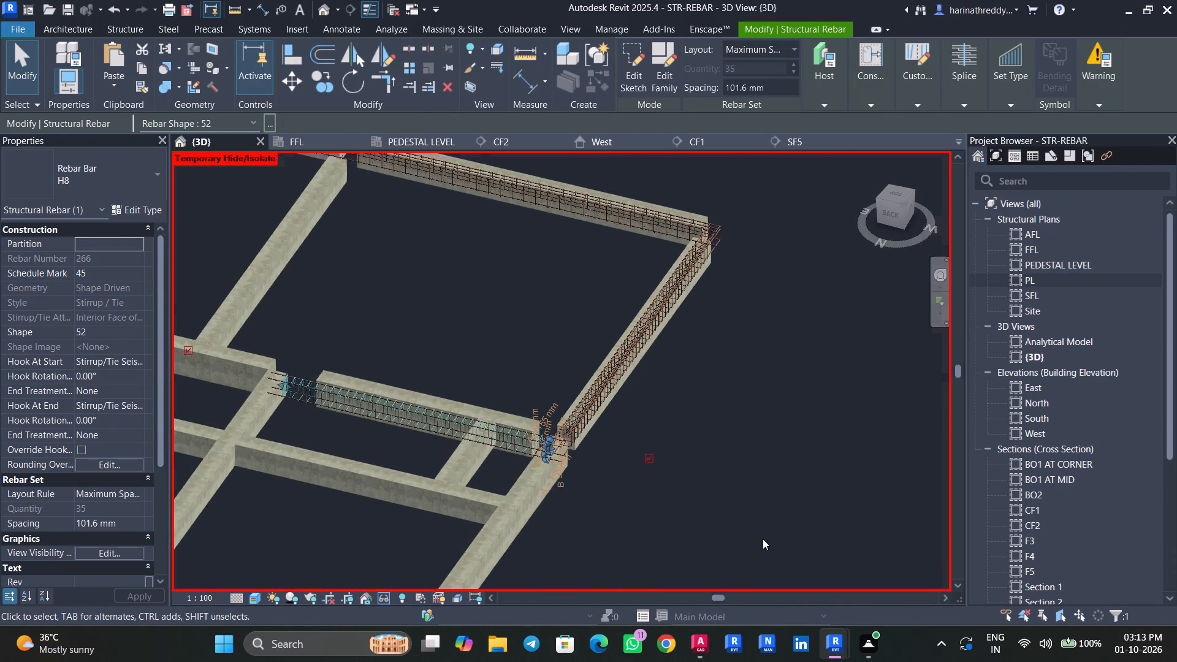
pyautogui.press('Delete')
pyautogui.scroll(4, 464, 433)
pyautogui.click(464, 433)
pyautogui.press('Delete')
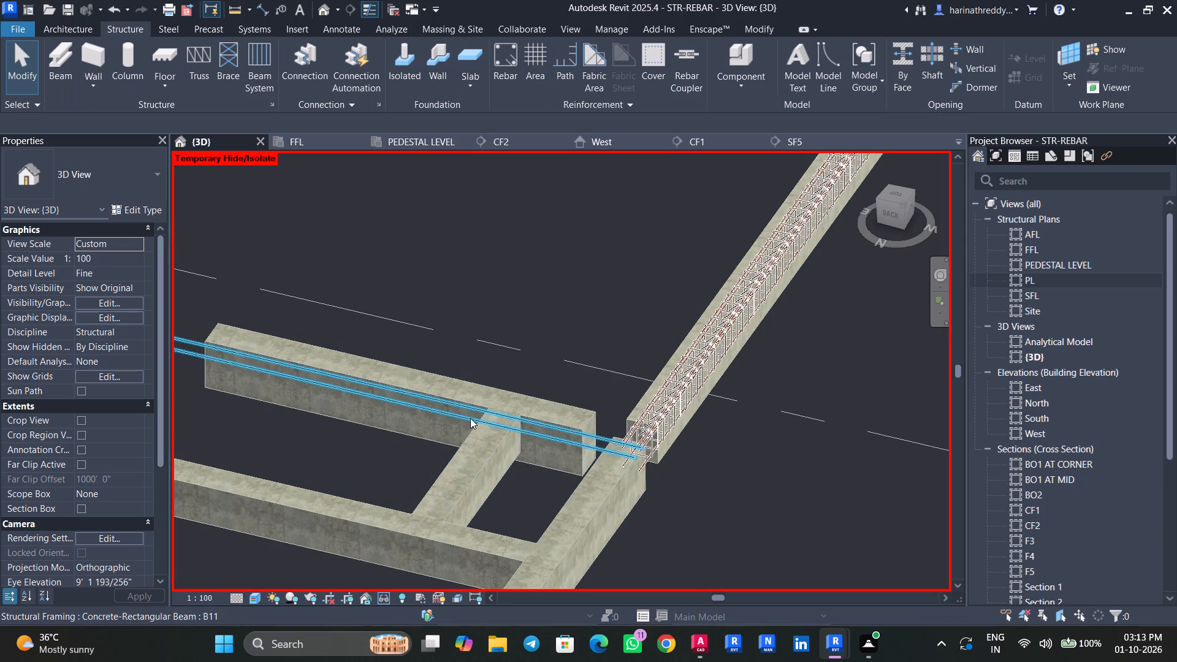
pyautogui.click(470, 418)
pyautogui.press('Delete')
# Propagate the full reinforcement of the edge B05 beam to the secondary B05 beam again, aligned by host.
pyautogui.scroll(-2, 719, 477)
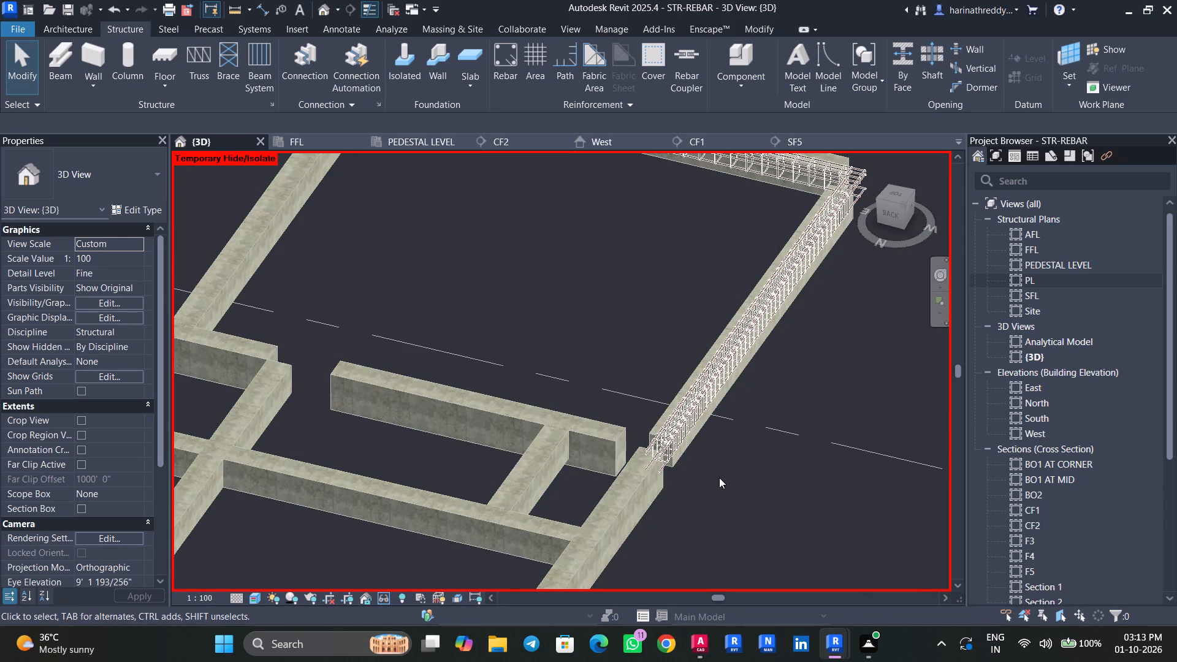
pyautogui.scroll(5, 713, 424)
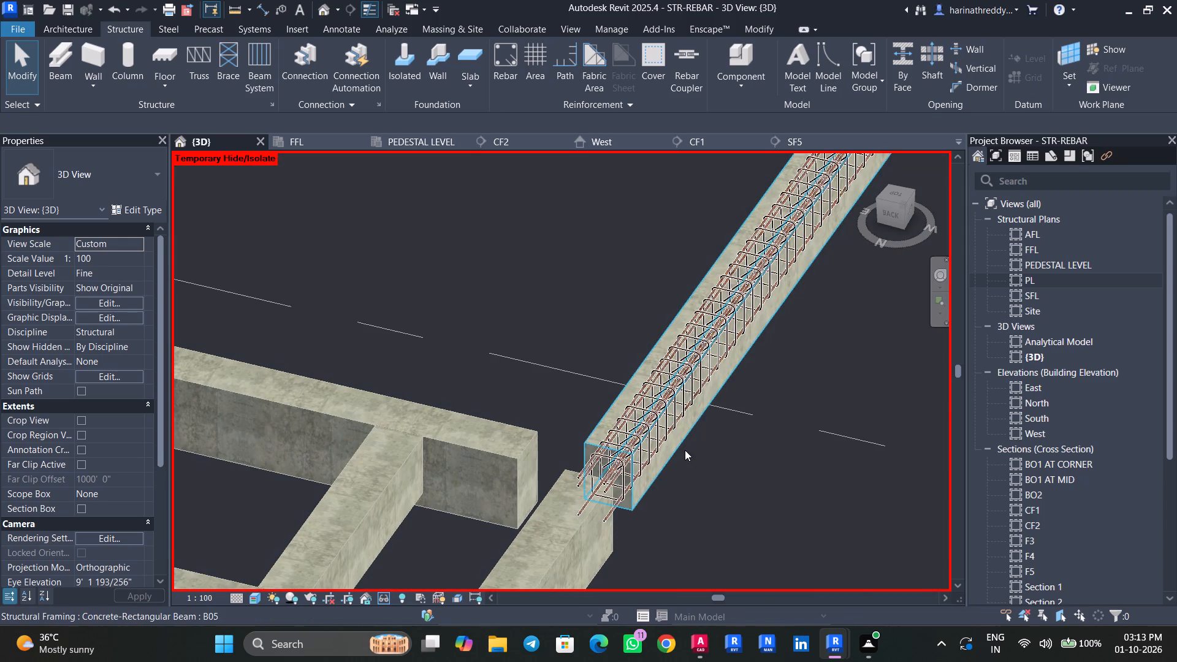
pyautogui.click(684, 447)
pyautogui.scroll(-3, 684, 447)
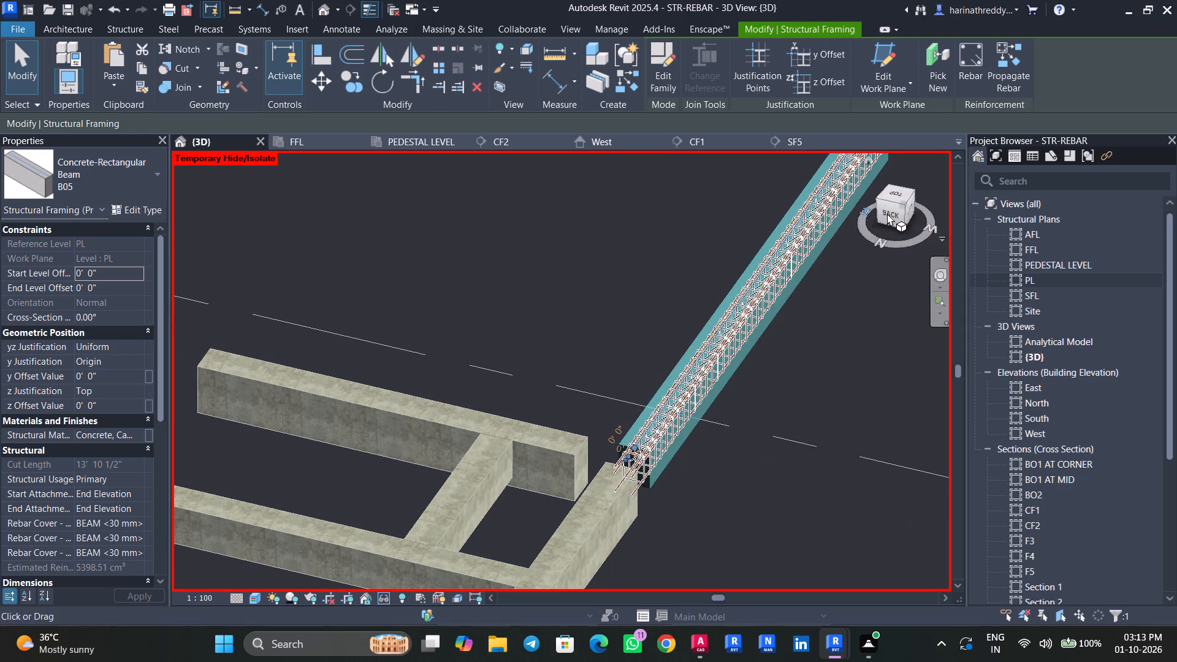
pyautogui.click(1013, 78)
pyautogui.moveTo(324, 488); pyautogui.dragTo(442, 386, button='middle')
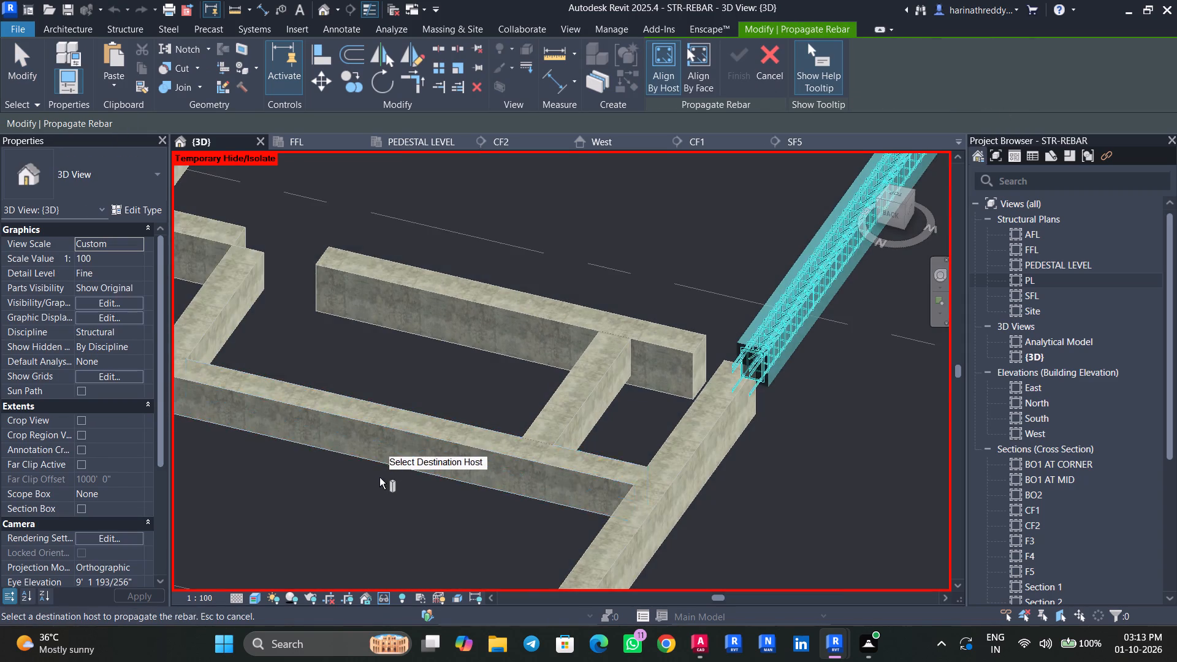
pyautogui.scroll(3, 379, 477)
pyautogui.click(389, 460)
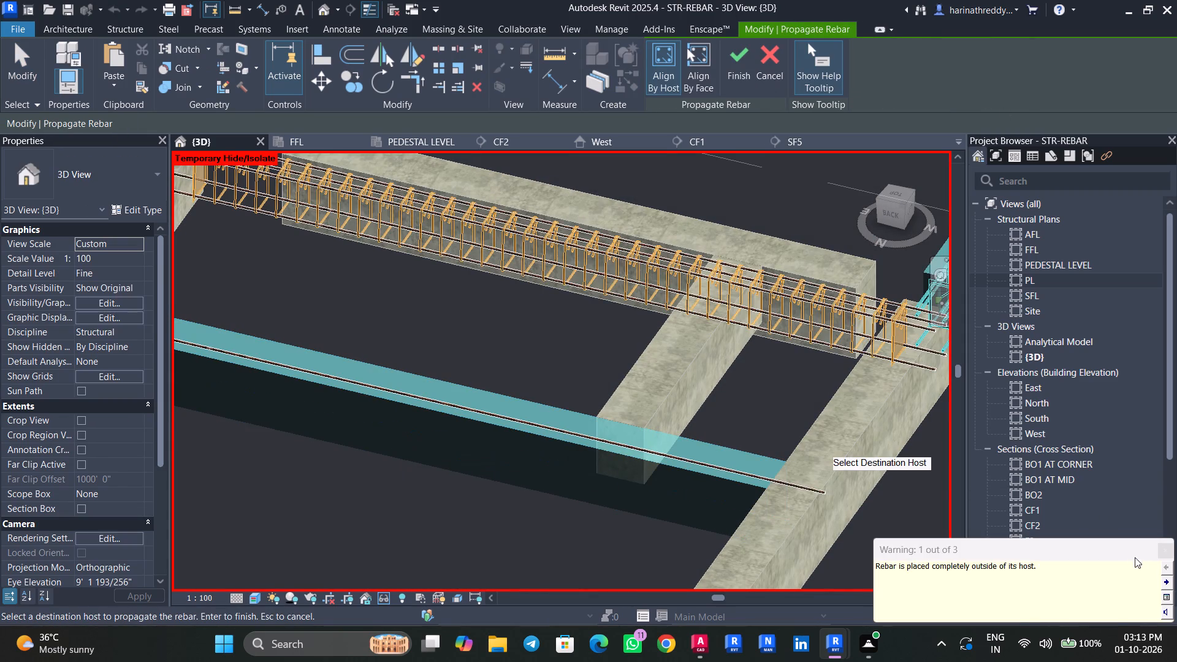
pyautogui.click(1164, 552)
pyautogui.scroll(-5, 639, 409)
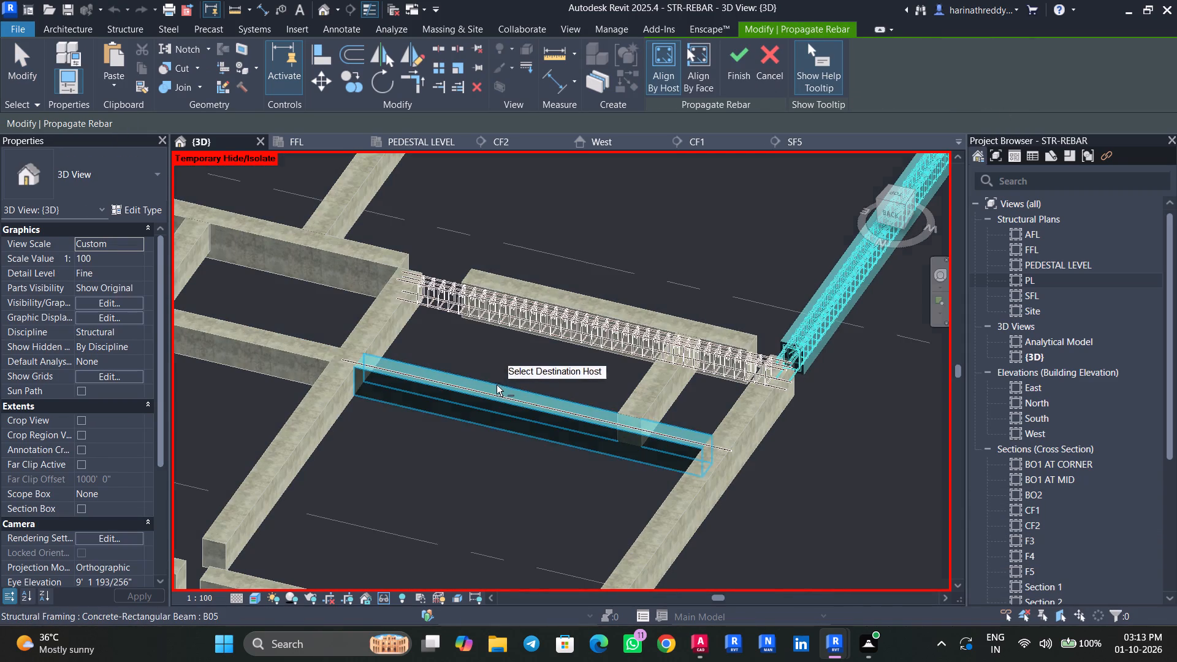
pyautogui.click(736, 67)
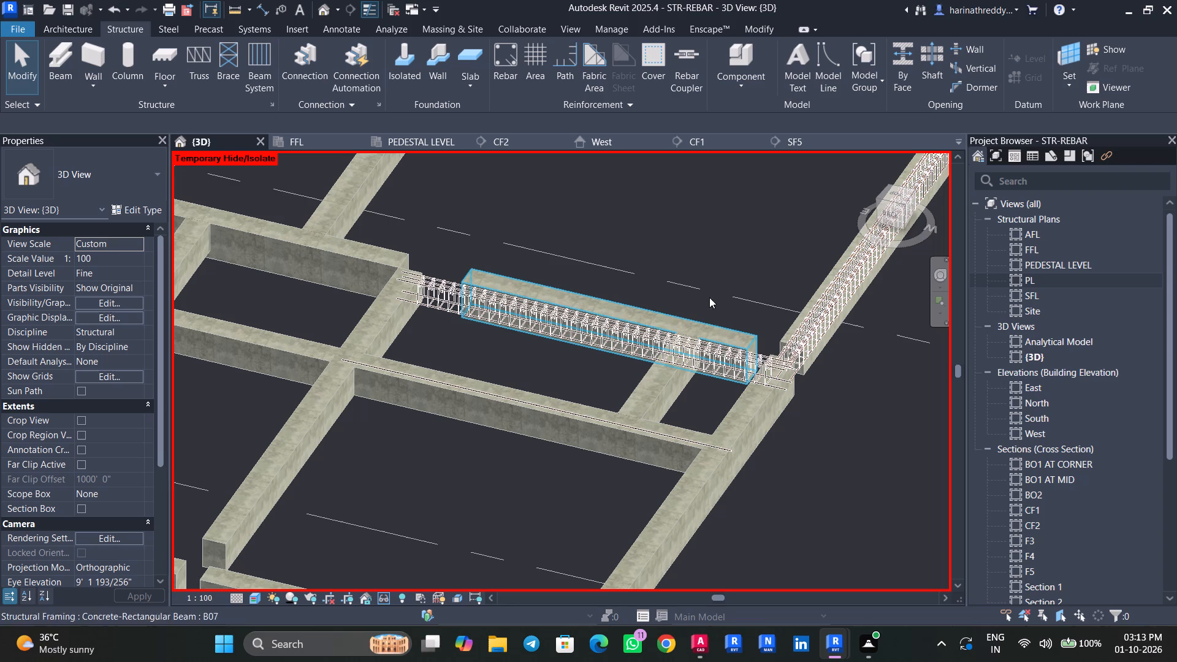
# Move the propagated H8 stirrups and H12 bars from beside the B07 beam into the secondary B05 beam.
pyautogui.moveTo(601, 375); pyautogui.dragTo(617, 306)
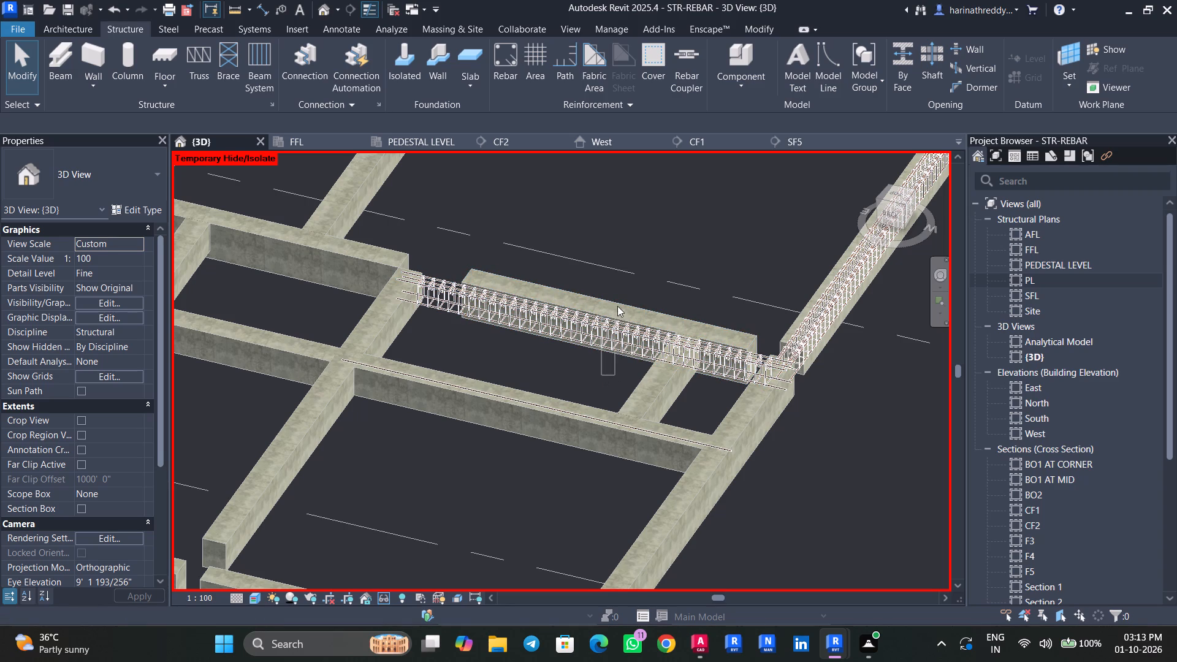
pyautogui.moveTo(617, 306); pyautogui.dragTo(618, 302)
pyautogui.moveTo(444, 255); pyautogui.dragTo(432, 313)
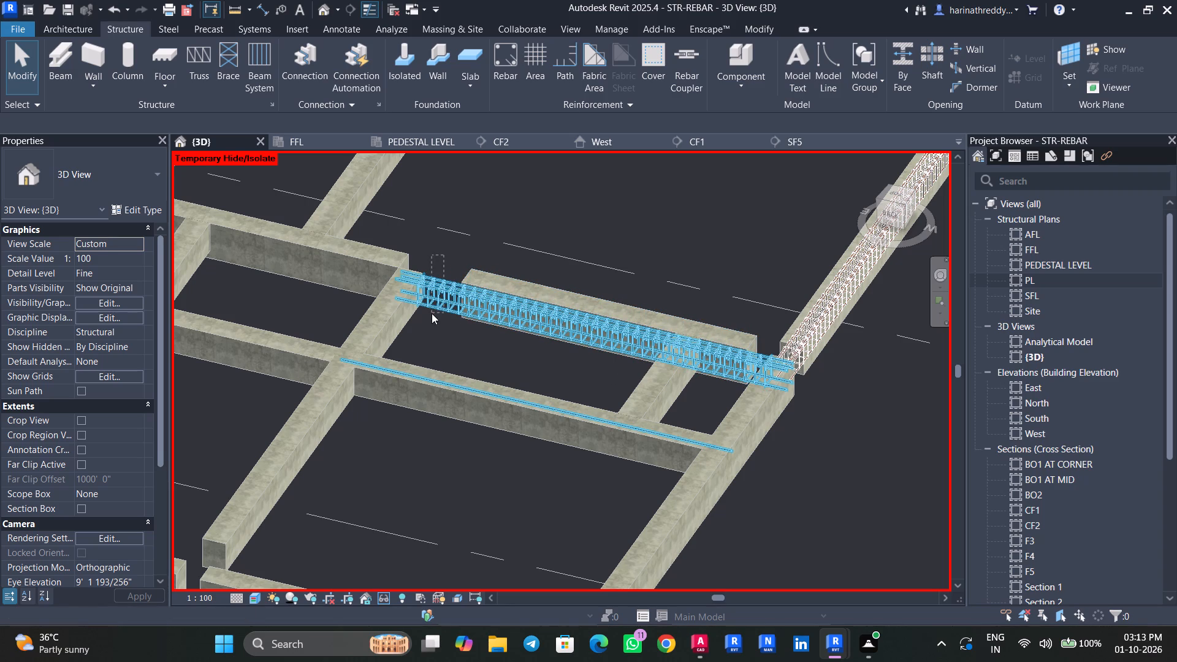
pyautogui.moveTo(432, 313); pyautogui.dragTo(436, 309)
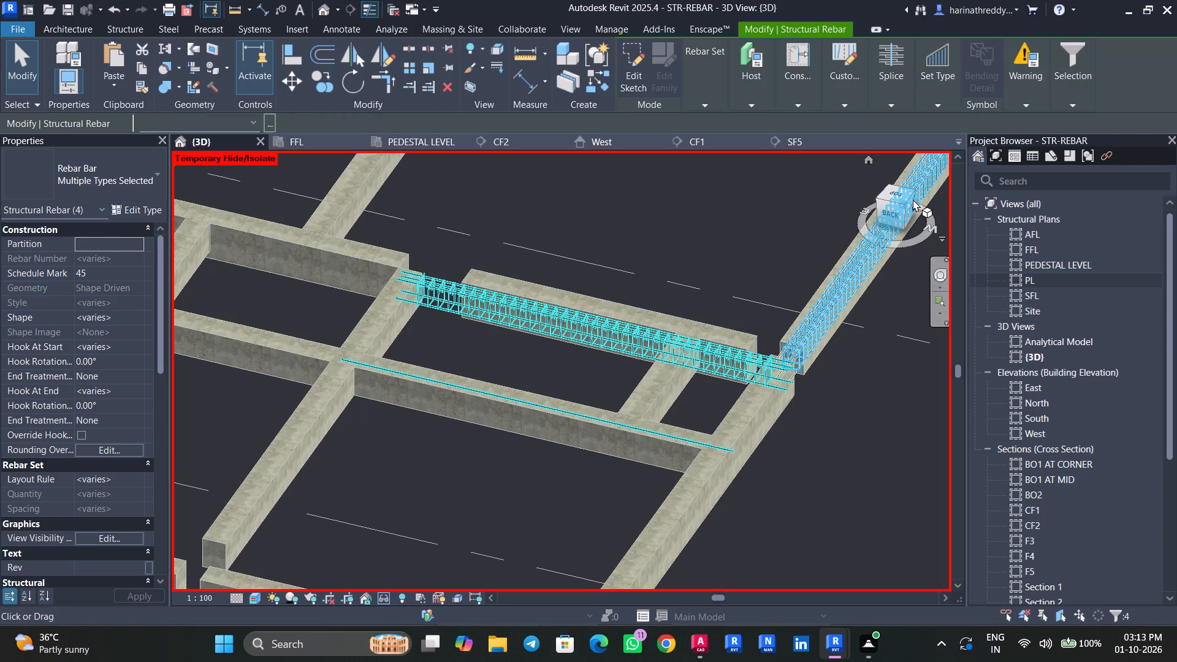
pyautogui.click(894, 192)
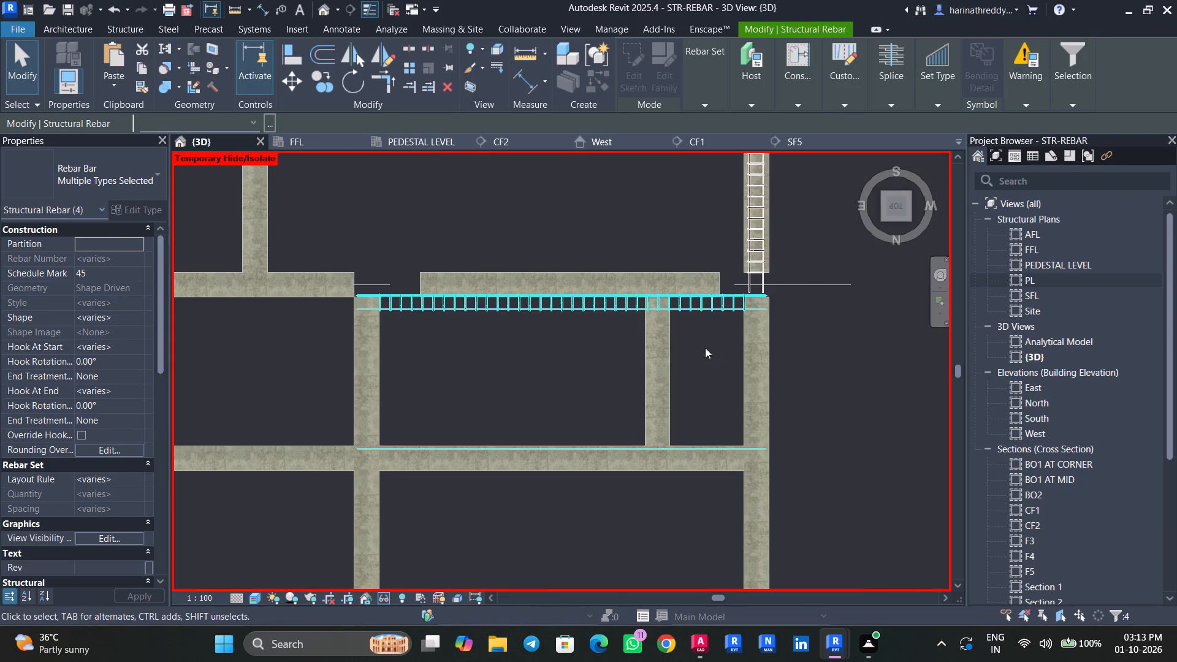
pyautogui.press('Down')
pyautogui.press('Down')
pyautogui.press('Down')
pyautogui.press('Down')
pyautogui.press('Down')
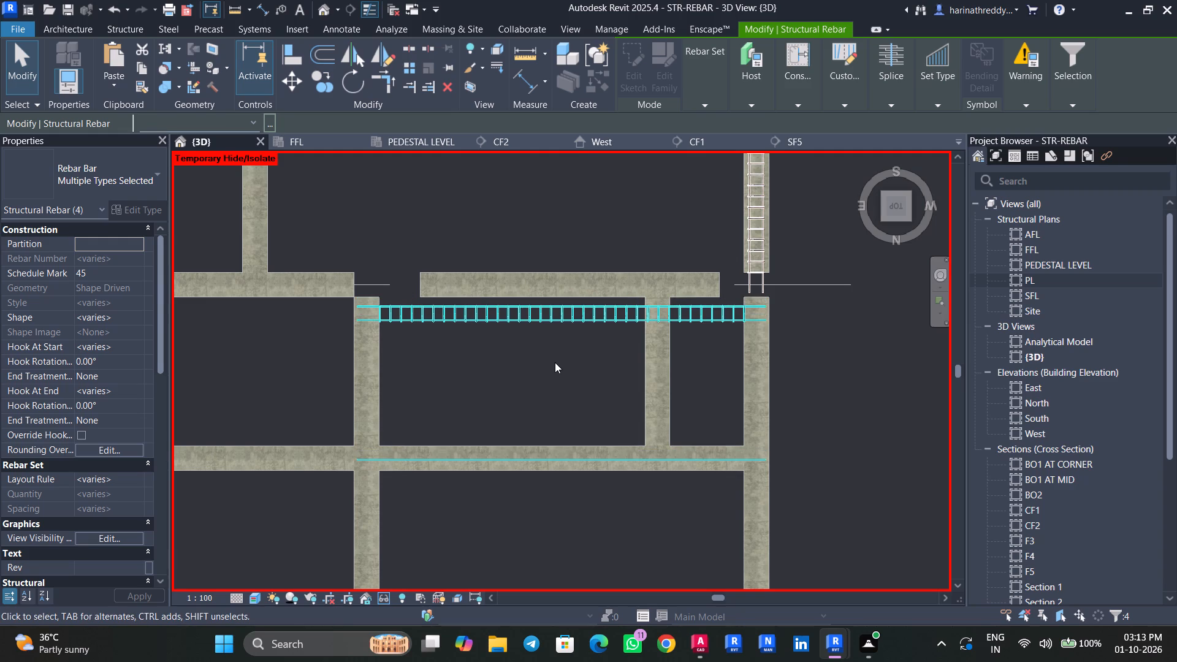
pyautogui.press('Down')
pyautogui.press('Down')
pyautogui.press('Down')
pyautogui.press('Down')
pyautogui.press('Down')
pyautogui.press('Down')
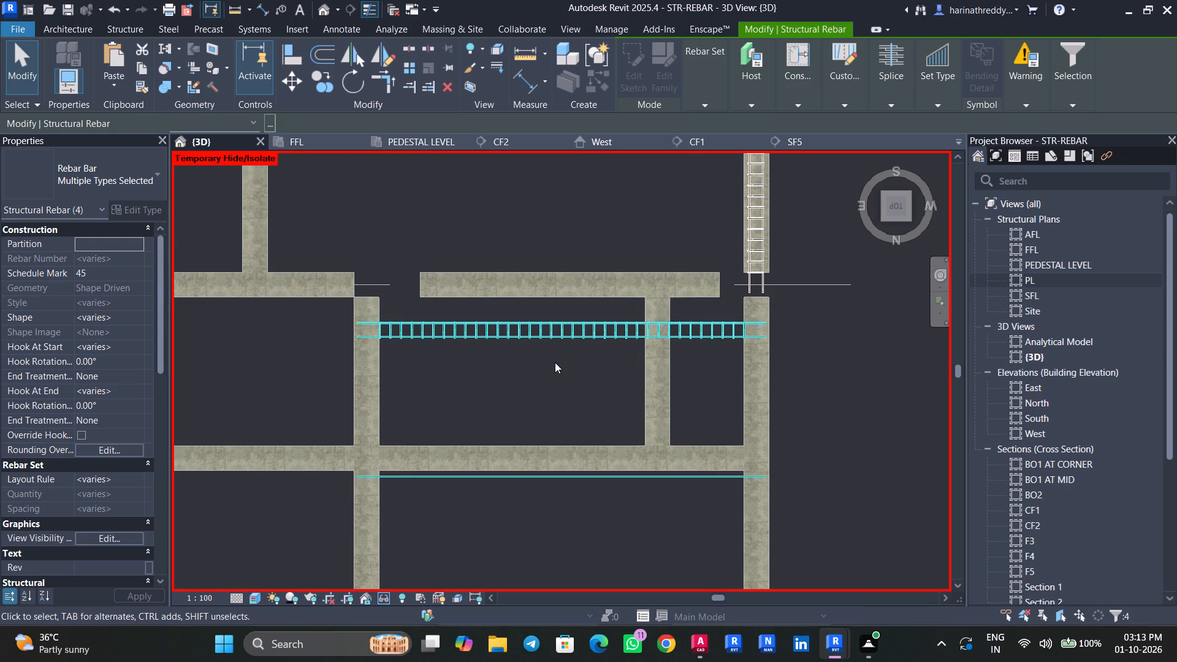
pyautogui.press('Down')
pyautogui.press('Down')
pyautogui.press('Down')
pyautogui.press('Down')
pyautogui.press('Down')
pyautogui.press('Down')
pyautogui.press('Down')
pyautogui.press('Down')
pyautogui.press('Down')
pyautogui.press('Down')
pyautogui.press('Down')
pyautogui.press('Down')
pyautogui.press('Down')
pyautogui.press('Down')
pyautogui.press('Down')
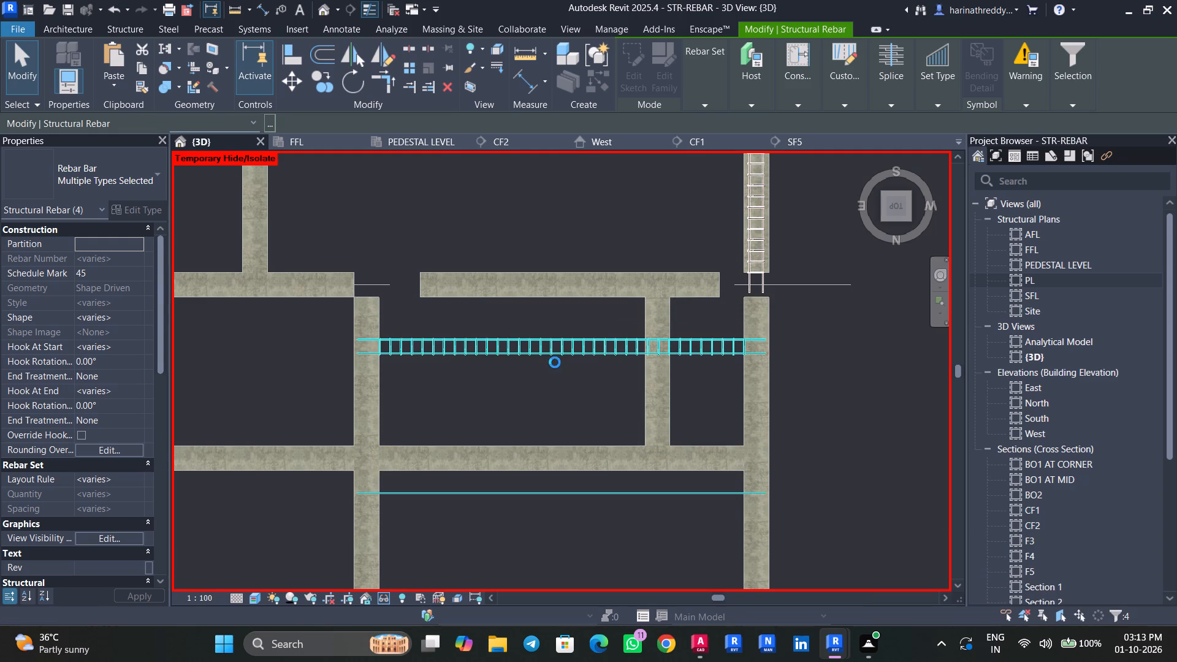
pyautogui.press('Down')
pyautogui.press('Down')
pyautogui.press('Down')
pyautogui.press('Down')
pyautogui.press('Down')
pyautogui.press('Down')
pyautogui.press('Down')
pyautogui.press('Down')
pyautogui.press('Down')
pyautogui.press('Down')
pyautogui.press('Down')
pyautogui.press('Down')
pyautogui.press('Down')
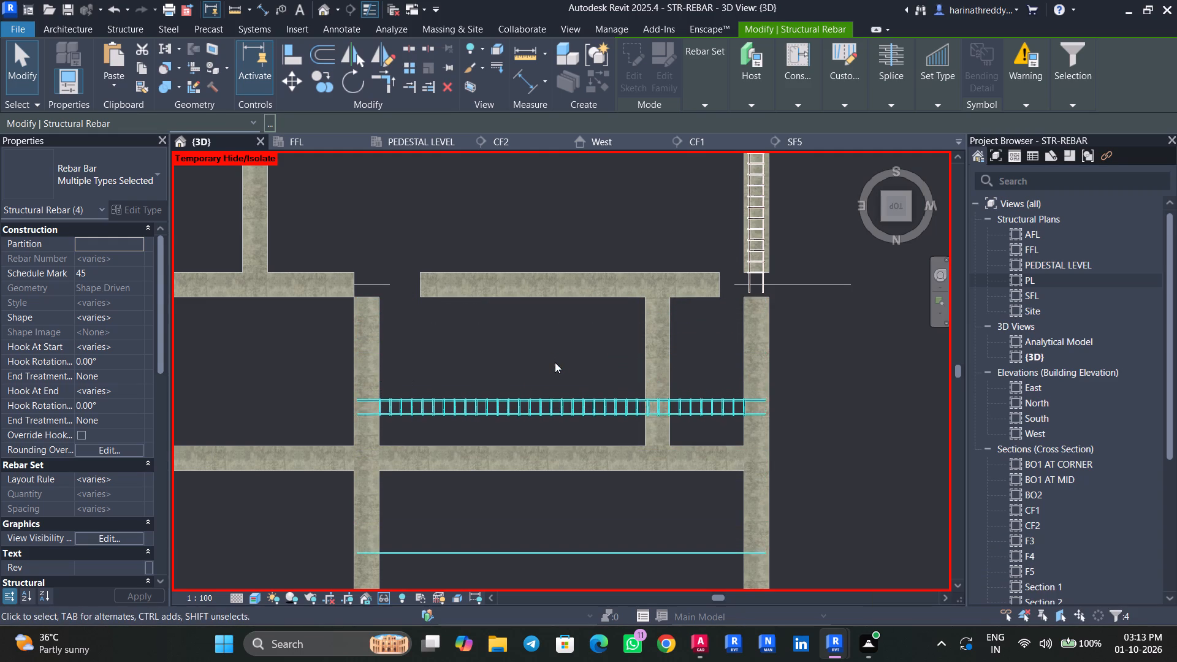
pyautogui.press('Down')
pyautogui.press('Down')
pyautogui.press('Down')
pyautogui.press('Down')
pyautogui.press('Down')
pyautogui.press('Down')
pyautogui.press('Down')
pyautogui.press('Down')
pyautogui.press('Down')
pyautogui.press('Down')
pyautogui.press('Down')
pyautogui.press('Down')
pyautogui.press('Down')
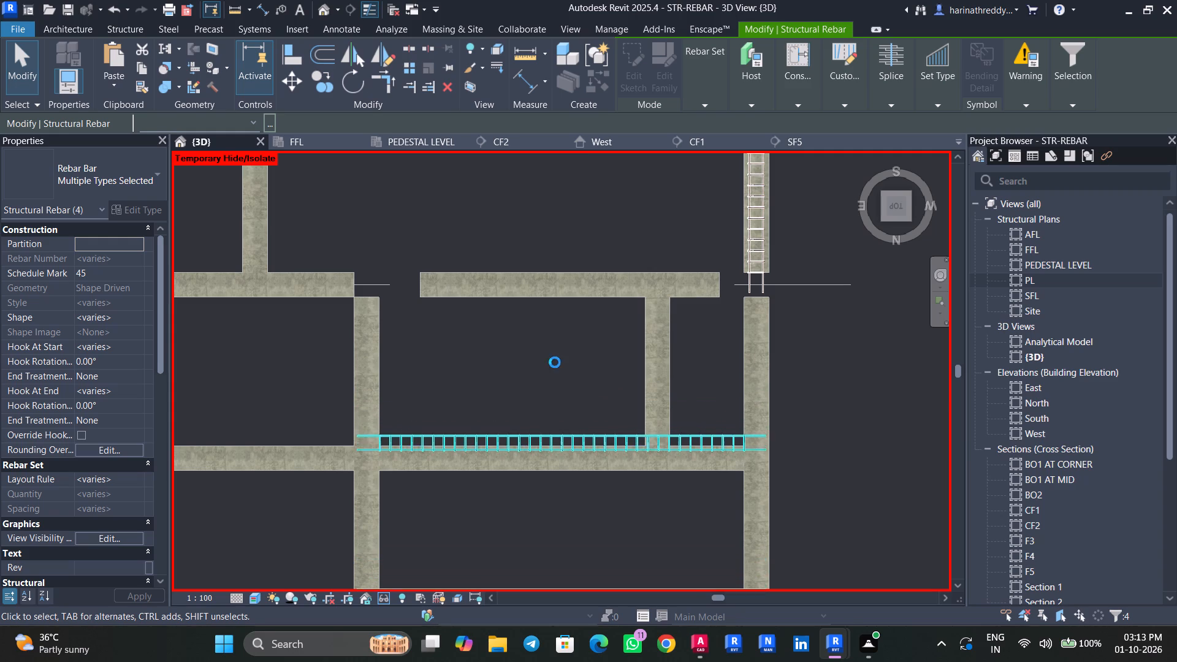
pyautogui.press('Down')
pyautogui.press('Down')
pyautogui.press('Down')
pyautogui.press('Down')
pyautogui.press('Down')
pyautogui.press('Up')
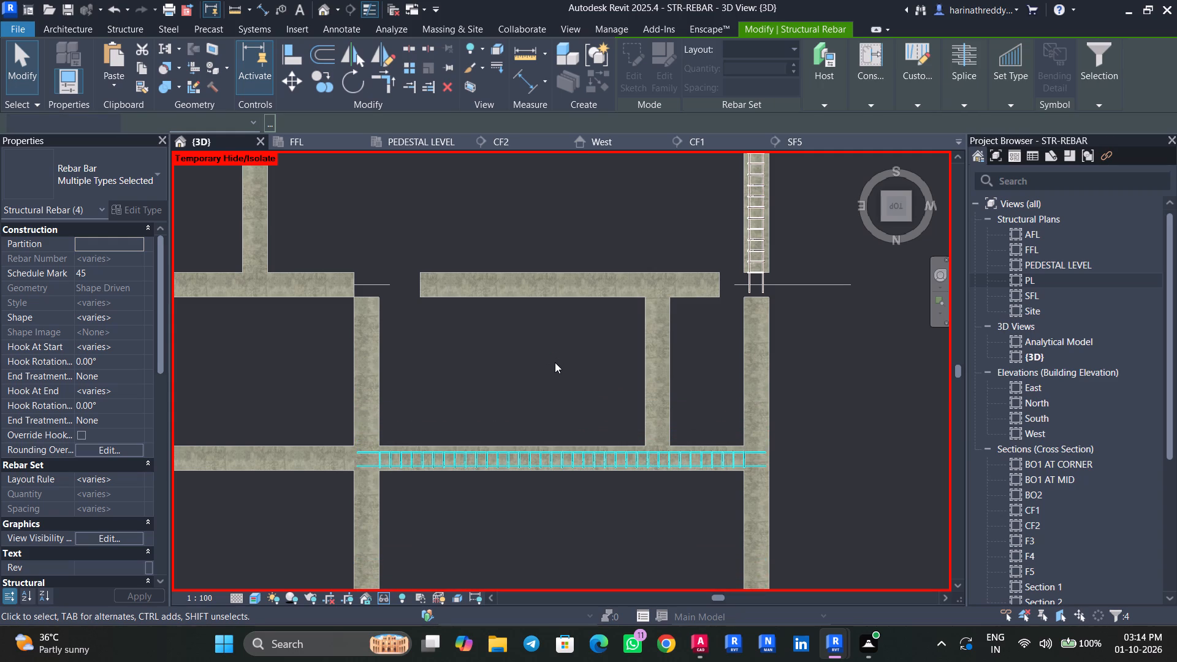
pyautogui.scroll(1, 539, 471)
pyautogui.scroll(-1, 539, 471)
pyautogui.scroll(6, 539, 471)
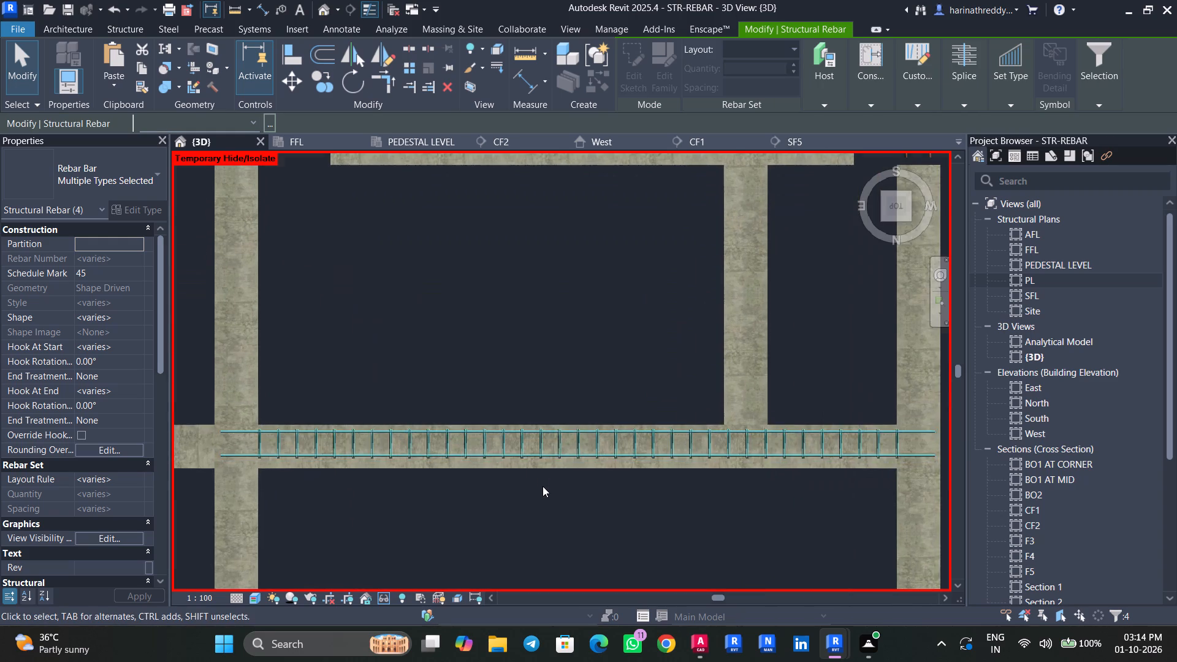
pyautogui.press('Down')
pyautogui.scroll(-5, 547, 487)
pyautogui.moveTo(556, 506); pyautogui.dragTo(566, 278, button='middle')
pyautogui.press('Escape')
pyautogui.press('Escape')
# Shorten the spread of the two-bar H12 set so its outlying bar sits inside the secondary B05 beam's stirrups.
pyautogui.click(550, 394)
pyautogui.moveTo(577, 394); pyautogui.dragTo(583, 337)
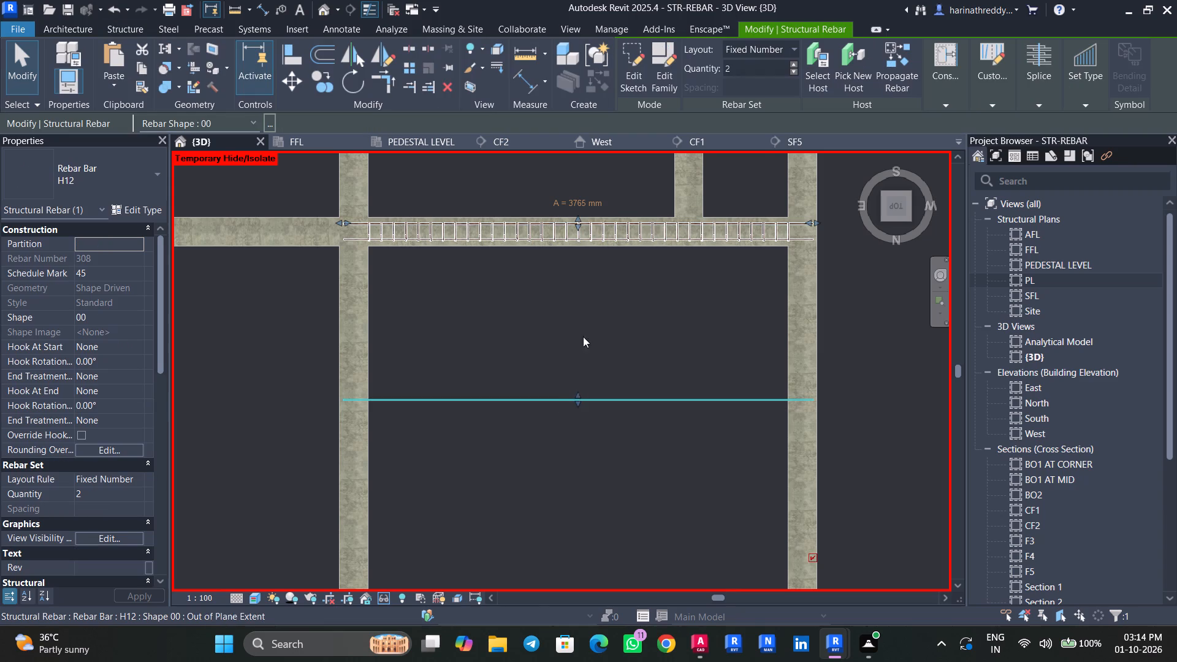
pyautogui.moveTo(583, 337); pyautogui.dragTo(590, 242)
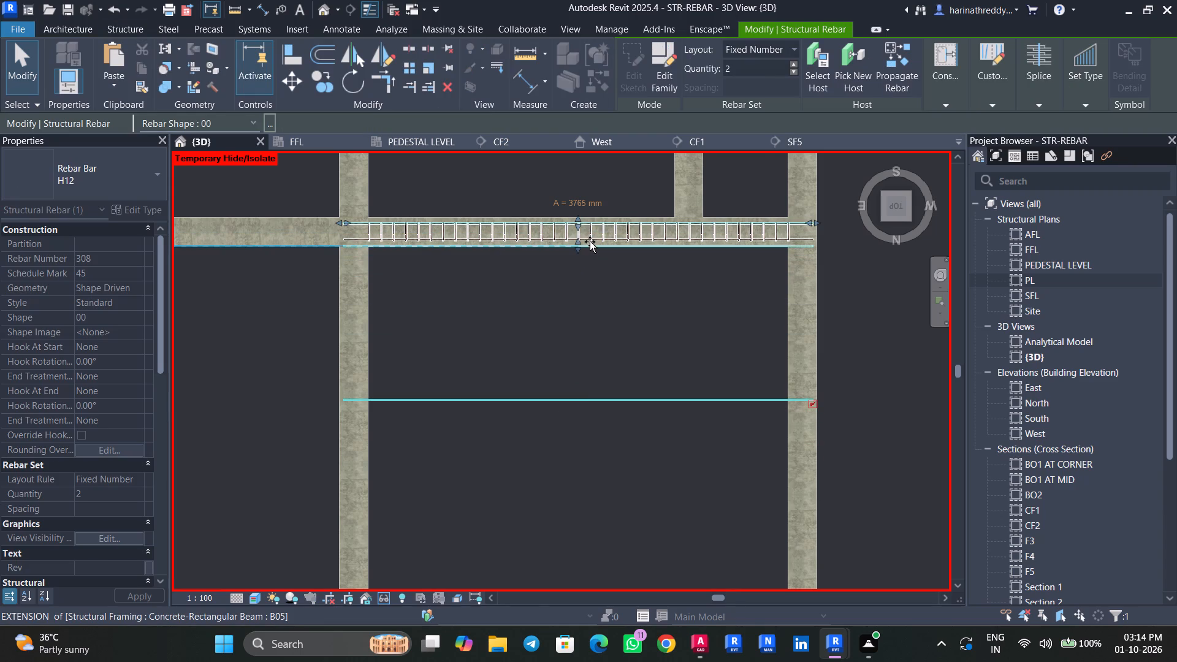
pyautogui.moveTo(590, 242); pyautogui.dragTo(591, 238)
pyautogui.scroll(12, 591, 238)
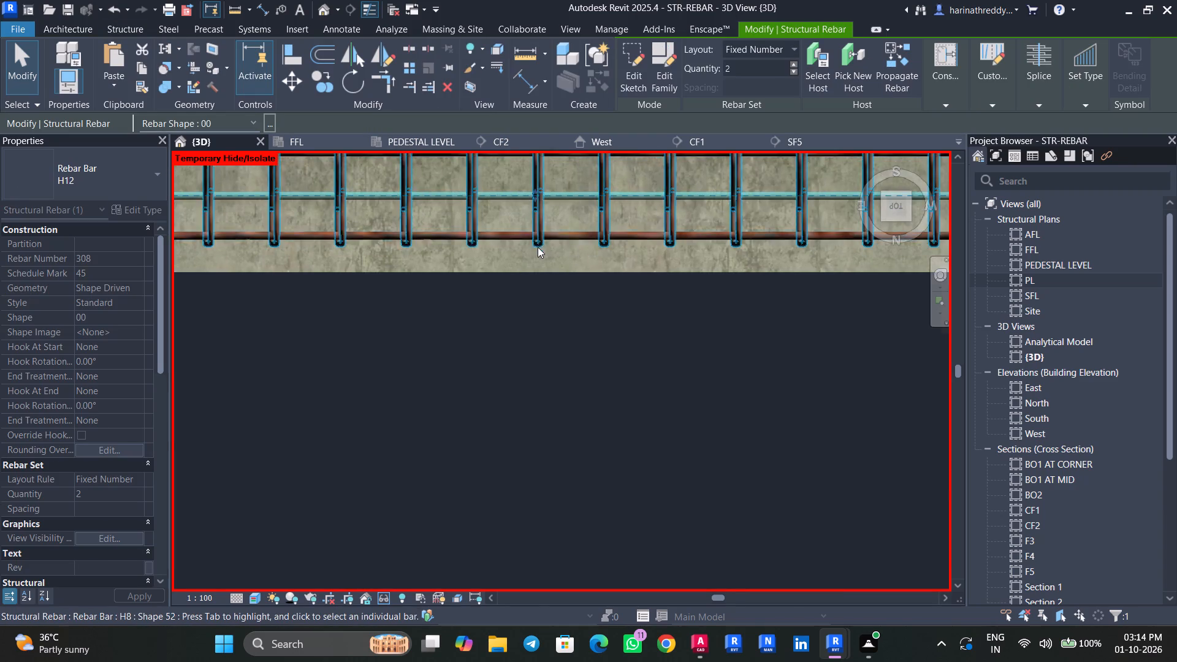
pyautogui.moveTo(541, 251); pyautogui.dragTo(675, 349, button='middle')
pyautogui.moveTo(669, 291); pyautogui.dragTo(665, 321)
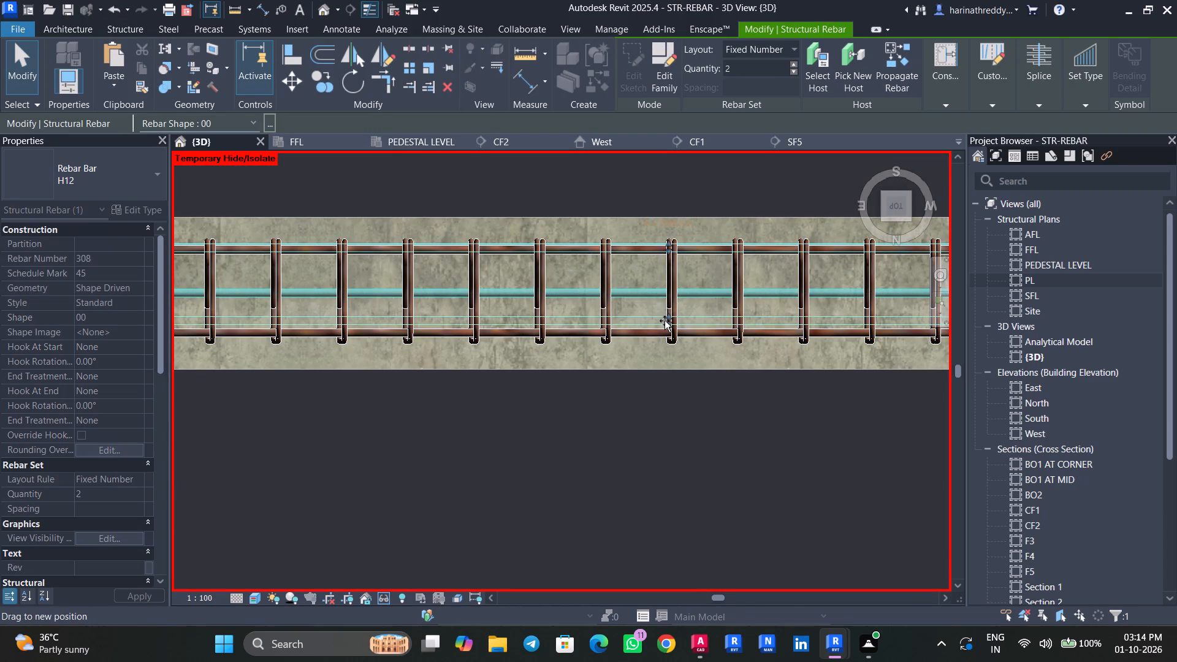
pyautogui.moveTo(665, 321); pyautogui.dragTo(665, 331)
pyautogui.scroll(-6, 663, 331)
pyautogui.press('Escape')
pyautogui.press('Escape')
# Examine the rebar cage in the secondary B05 beam, checking the intermediate H12 bars against the stirrups from the side and end.
pyautogui.scroll(-2, 584, 379)
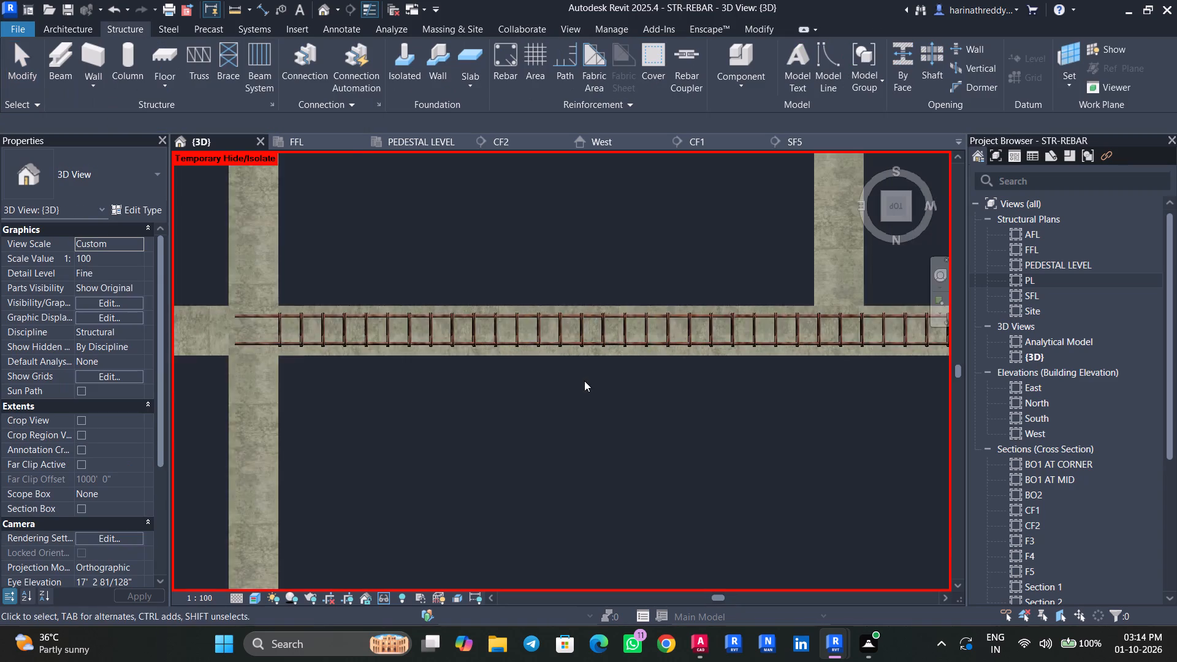
pyautogui.scroll(-4, 584, 381)
pyautogui.keyDown('shift'); pyautogui.moveTo(579, 415); pyautogui.dragTo(655, 135, button='middle'); pyautogui.keyUp('shift')
pyautogui.scroll(10, 613, 329)
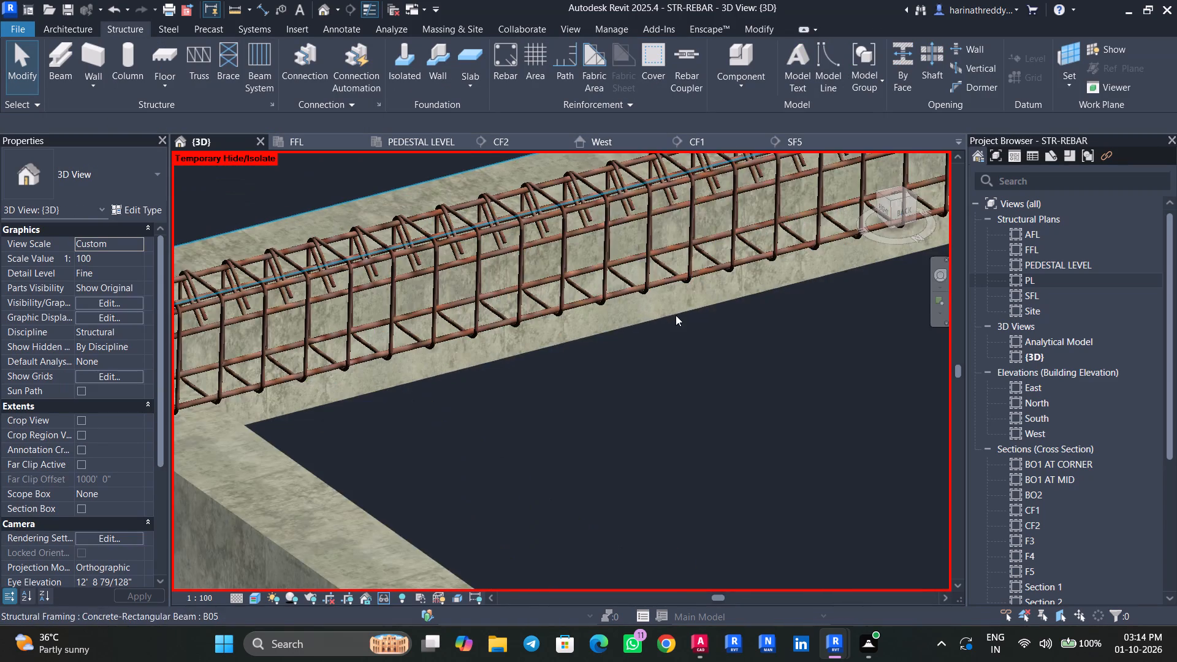
pyautogui.moveTo(676, 315); pyautogui.dragTo(614, 432, button='middle')
pyautogui.scroll(1, 614, 432)
pyautogui.click(500, 335)
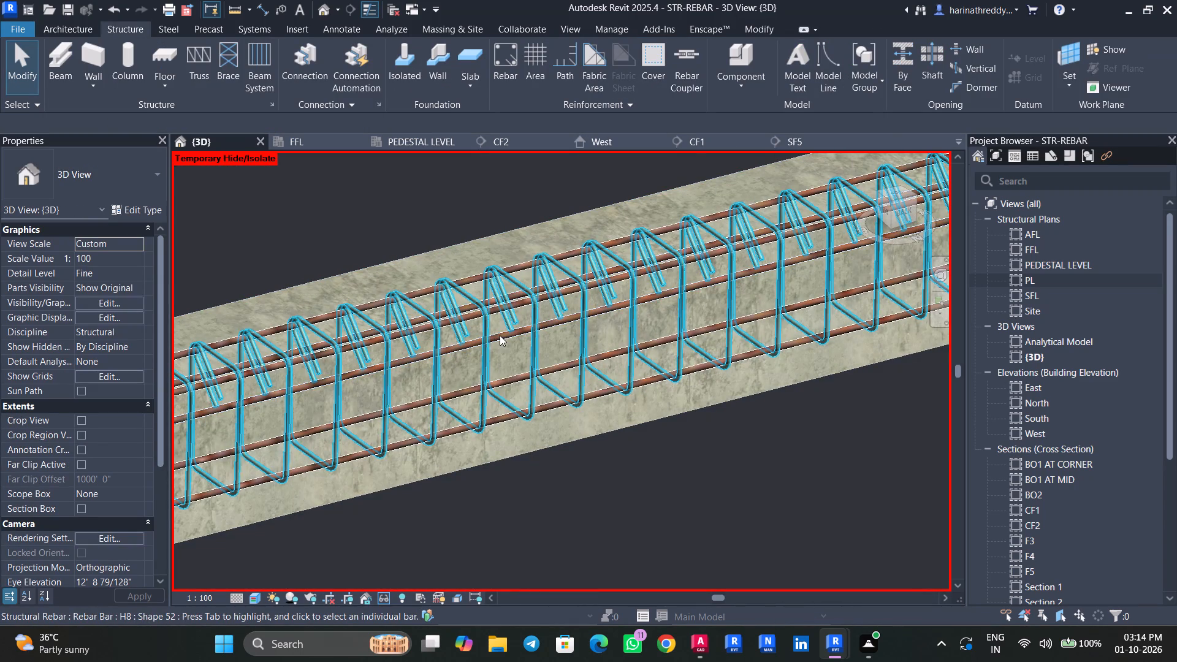
pyautogui.press('Escape')
pyautogui.press('Escape')
pyautogui.click(498, 336)
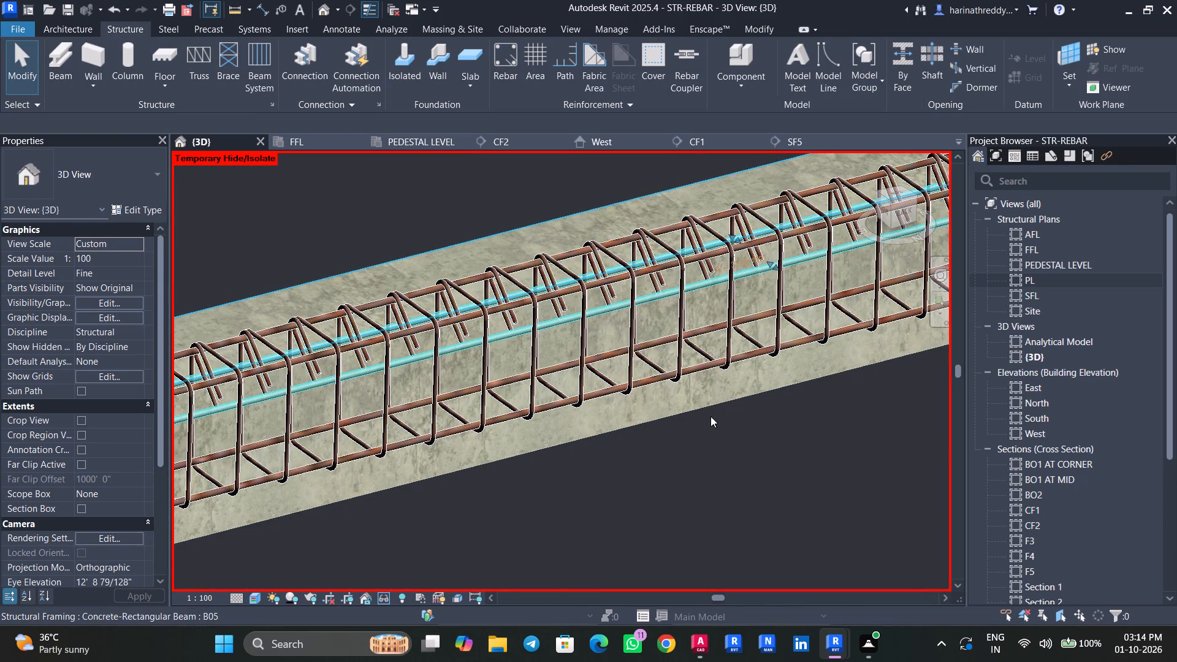
pyautogui.scroll(-5, 710, 416)
pyautogui.moveTo(742, 441); pyautogui.dragTo(615, 375, button='middle')
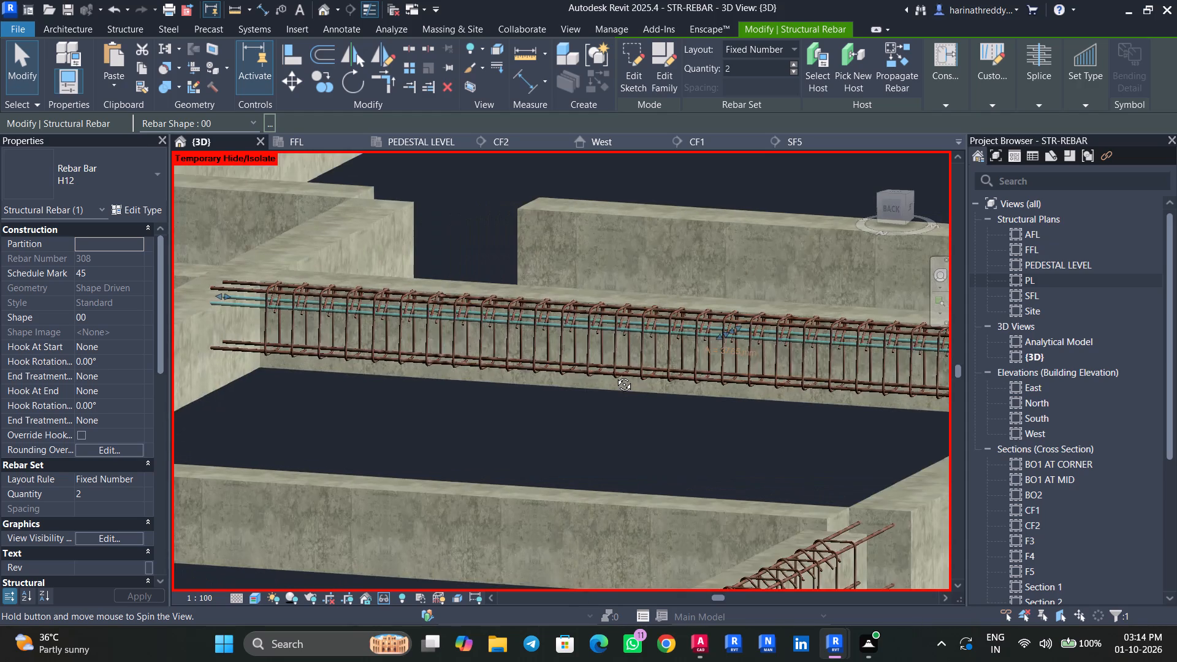
pyautogui.moveTo(615, 375); pyautogui.dragTo(443, 347, button='middle')
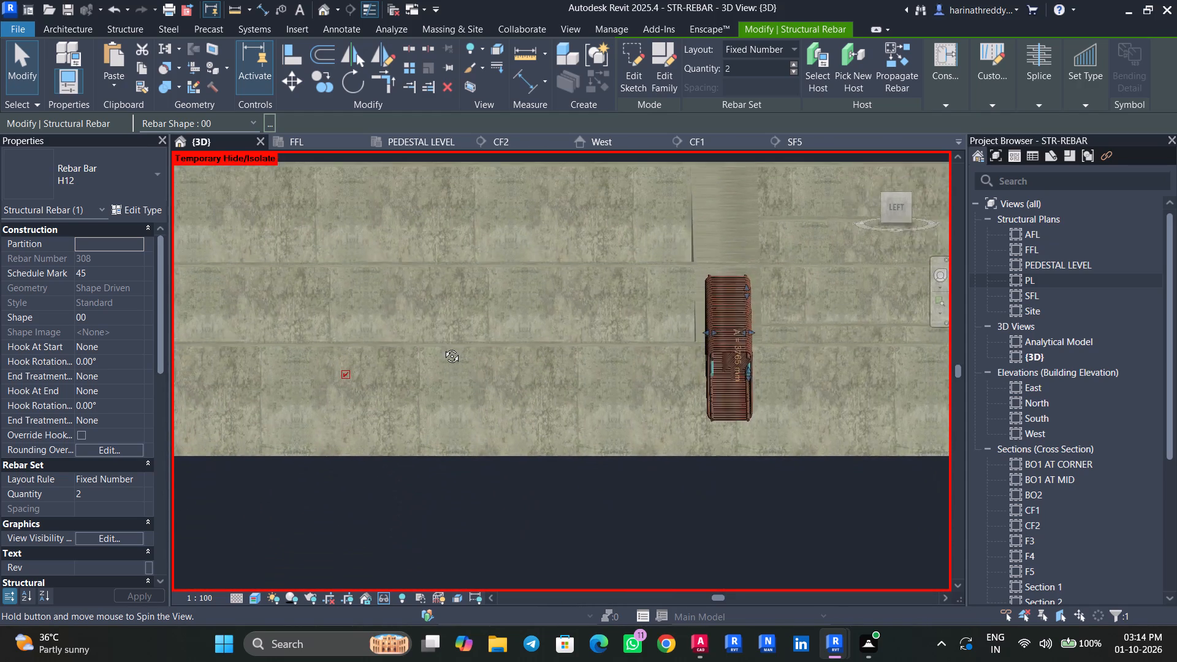
pyautogui.moveTo(443, 347); pyautogui.dragTo(443, 329, button='middle')
pyautogui.scroll(2, 842, 348)
pyautogui.scroll(-1, 842, 348)
pyautogui.scroll(5, 840, 349)
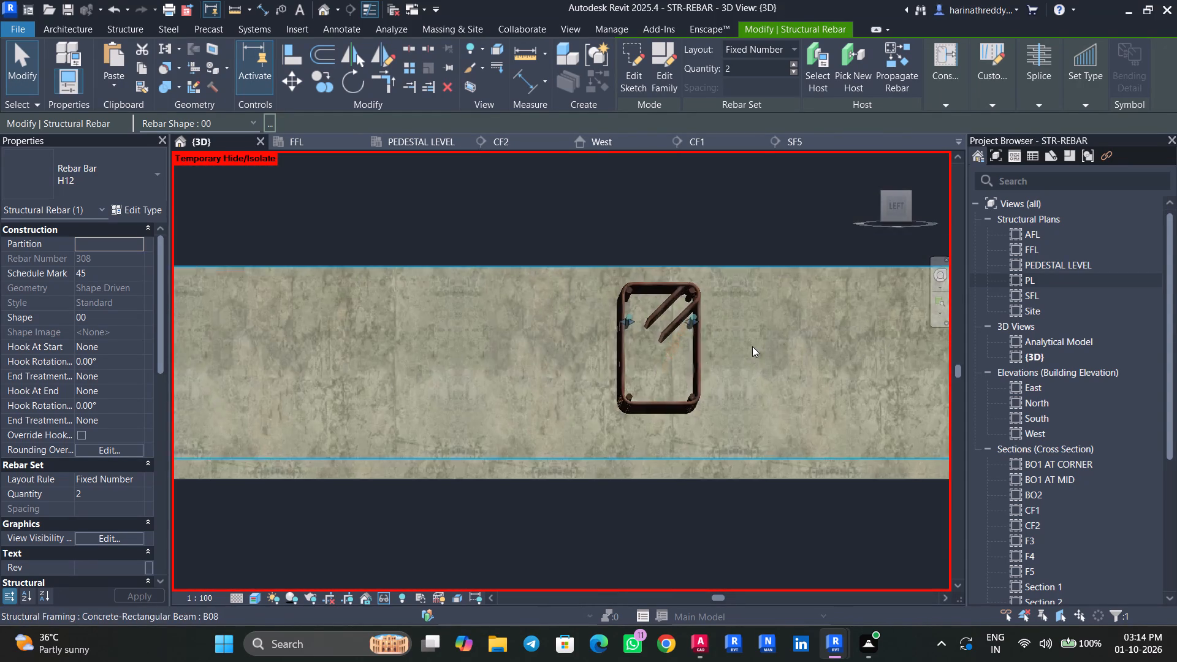
pyautogui.scroll(1, 752, 346)
pyautogui.scroll(5, 641, 328)
pyautogui.keyDown('shift'); pyautogui.moveTo(668, 354); pyautogui.dragTo(673, 355, button='middle'); pyautogui.keyUp('shift')
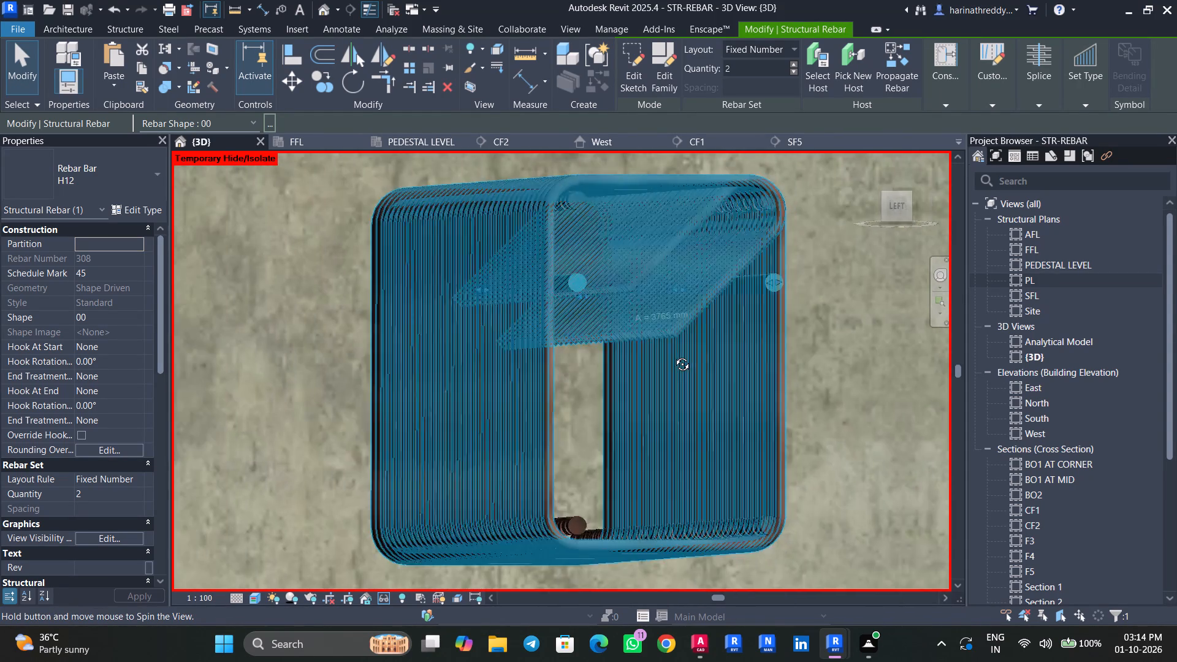
pyautogui.keyDown('shift'); pyautogui.moveTo(673, 355); pyautogui.dragTo(679, 363, button='middle'); pyautogui.keyUp('shift')
pyautogui.scroll(-13, 681, 392)
pyautogui.press('Escape')
pyautogui.press('Escape')
# Set the spacing of the secondary B05 beam's H8 stirrups to 6" (152.4 mm).
pyautogui.keyDown('shift'); pyautogui.moveTo(584, 429); pyautogui.dragTo(621, 487, button='middle'); pyautogui.keyUp('shift')
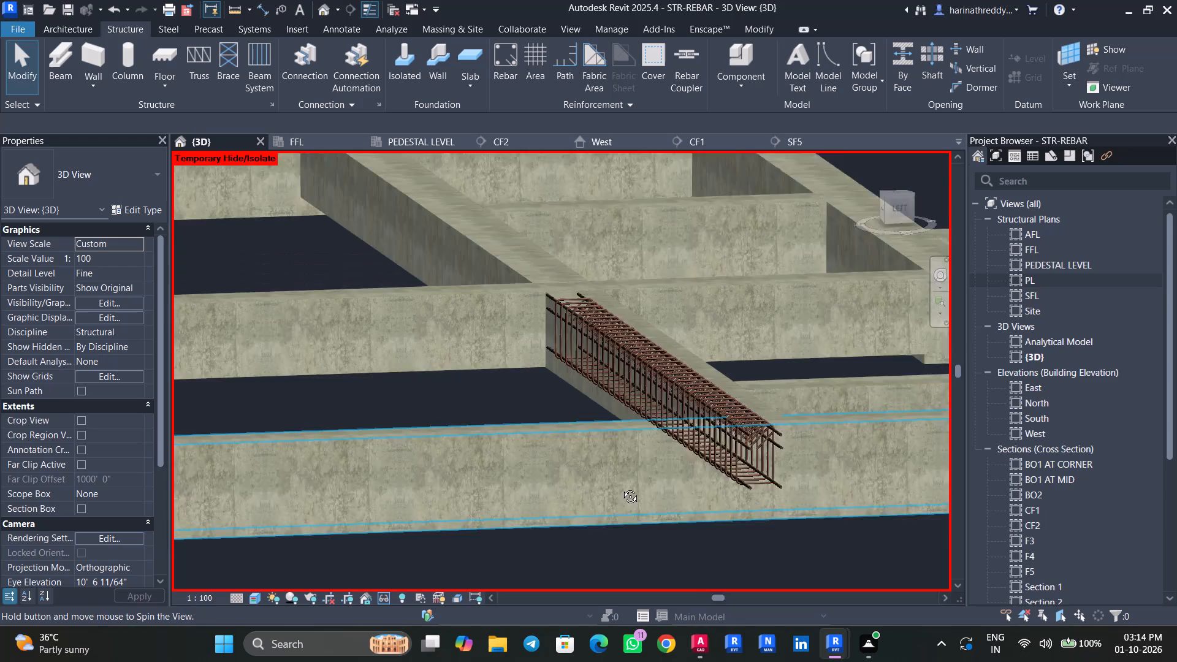
pyautogui.keyDown('shift'); pyautogui.moveTo(621, 487); pyautogui.dragTo(652, 541, button='middle'); pyautogui.keyUp('shift')
pyautogui.click(679, 414)
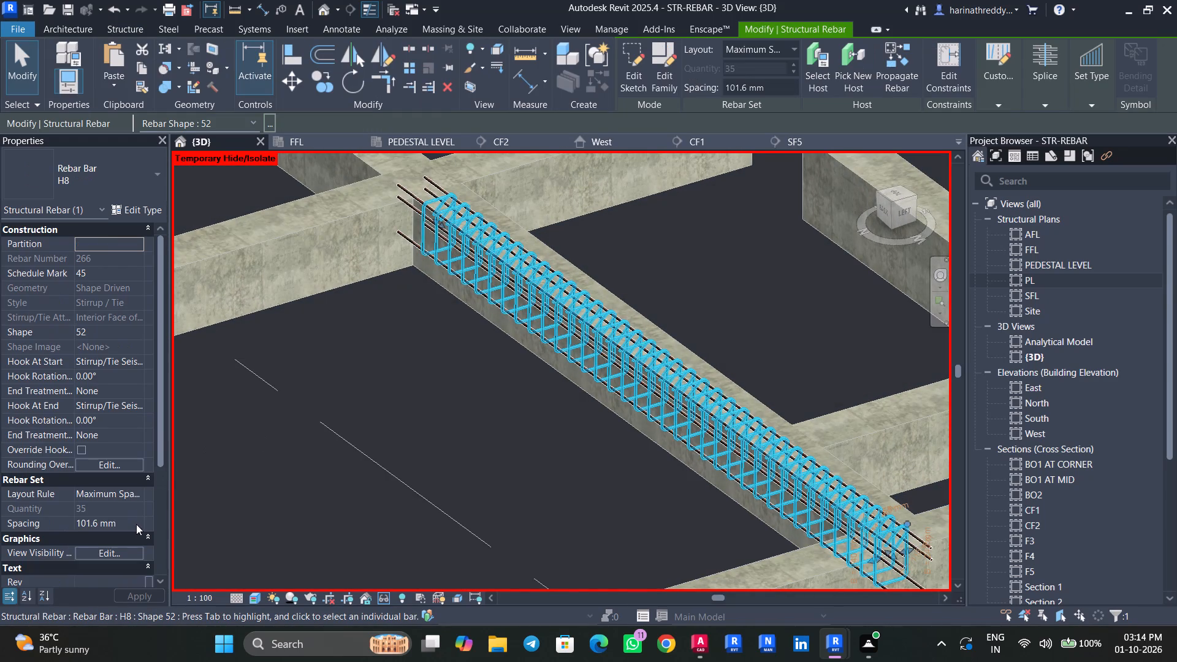
pyautogui.click(136, 524)
pyautogui.write('6"')
pyautogui.press('Return')
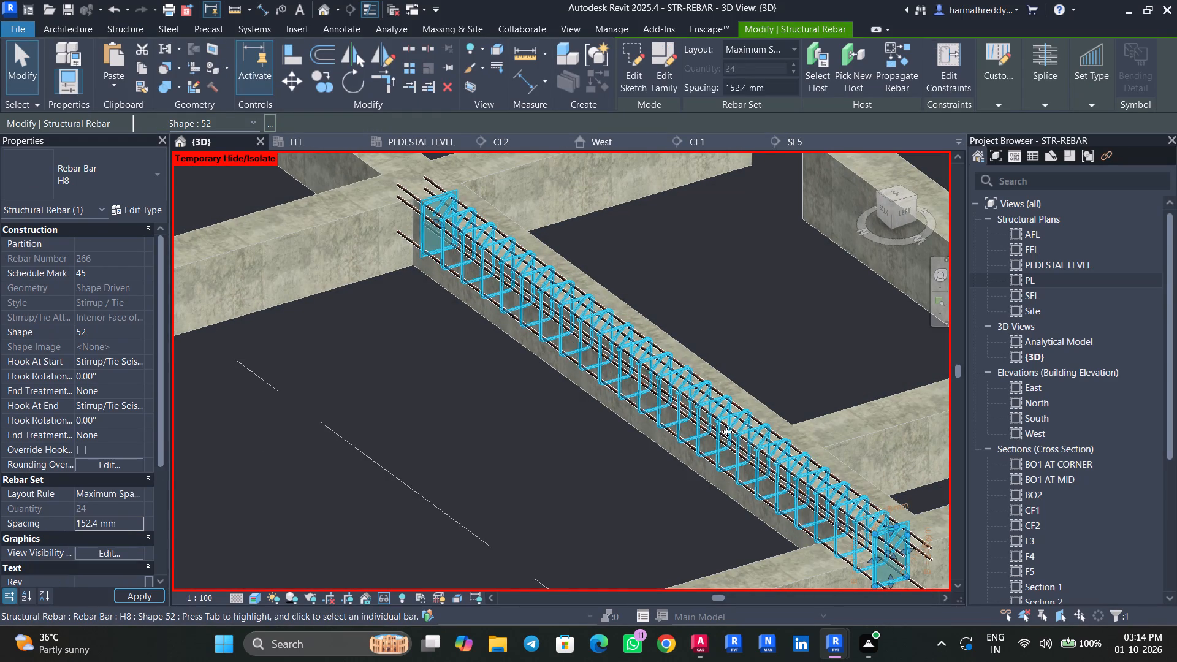
pyautogui.press('Escape')
pyautogui.press('Escape')
pyautogui.press('Escape')
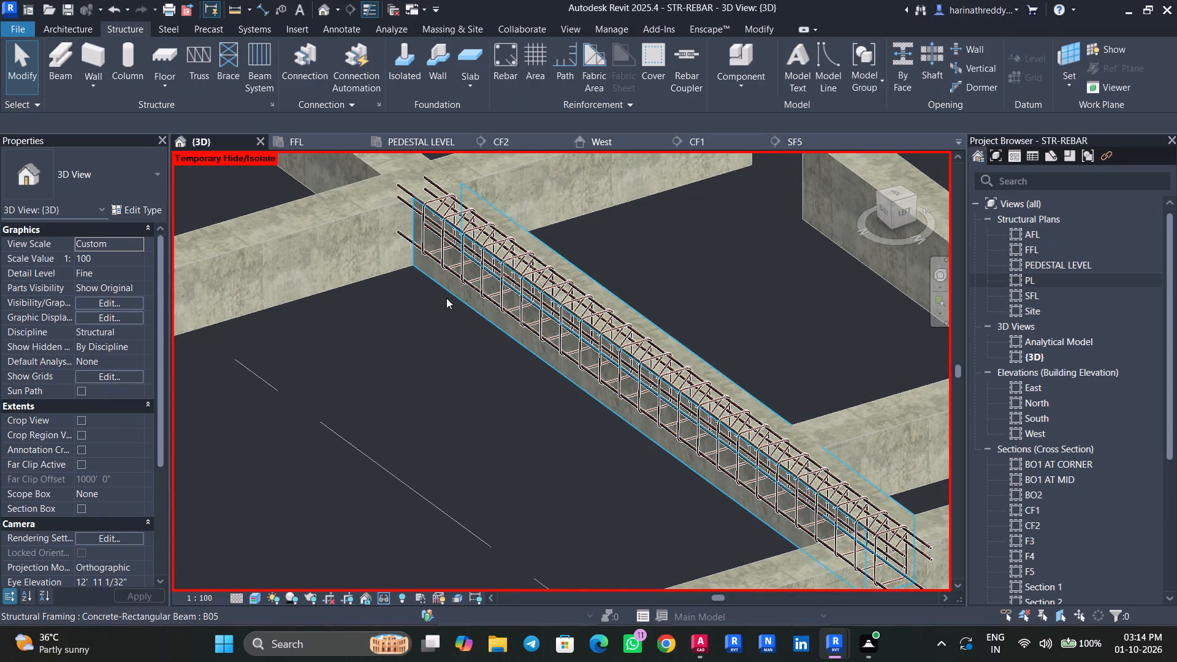
# In the PL structural plan, cut a section across the secondary B05 beam and reduce its far clip depth to about 4' 5".
pyautogui.click(448, 297)
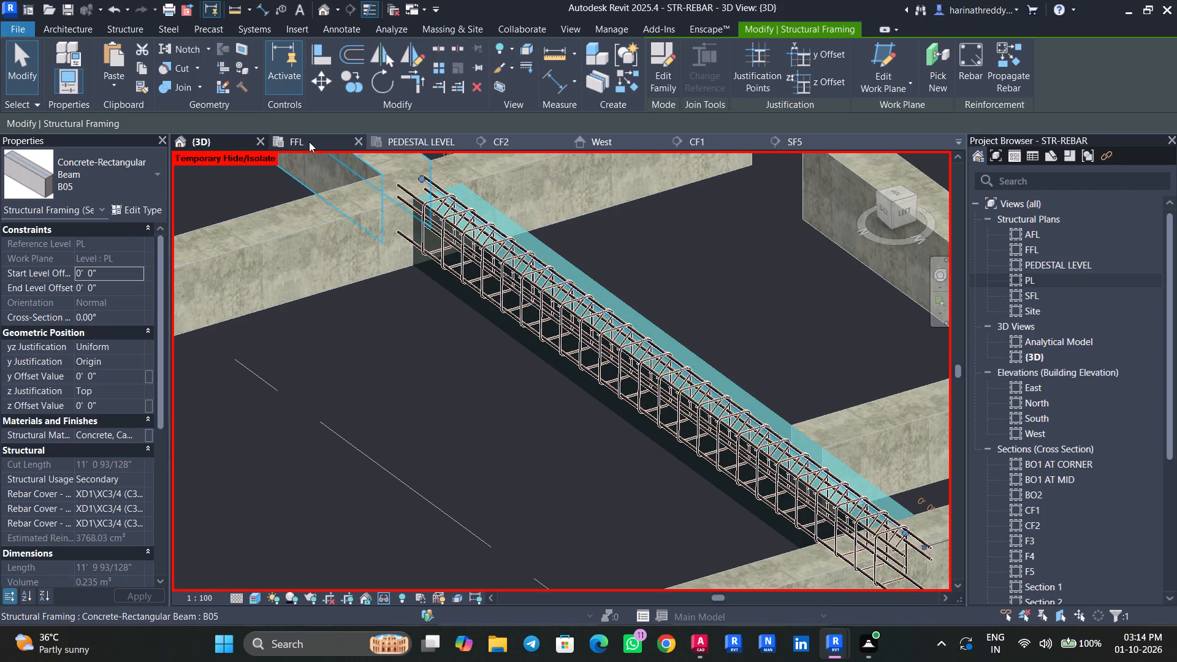
pyautogui.doubleClick(1029, 278)
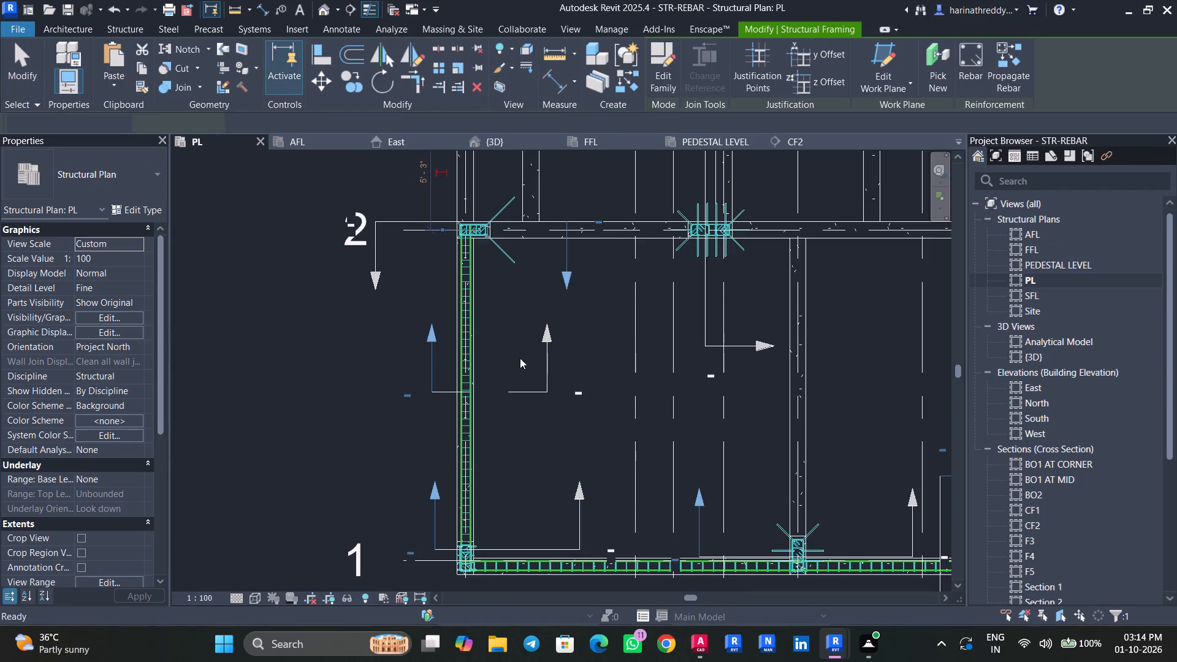
pyautogui.scroll(-3, 561, 325)
pyautogui.moveTo(580, 294); pyautogui.dragTo(586, 445, button='middle')
pyautogui.scroll(4, 593, 370)
pyautogui.moveTo(593, 367); pyautogui.dragTo(582, 442, button='middle')
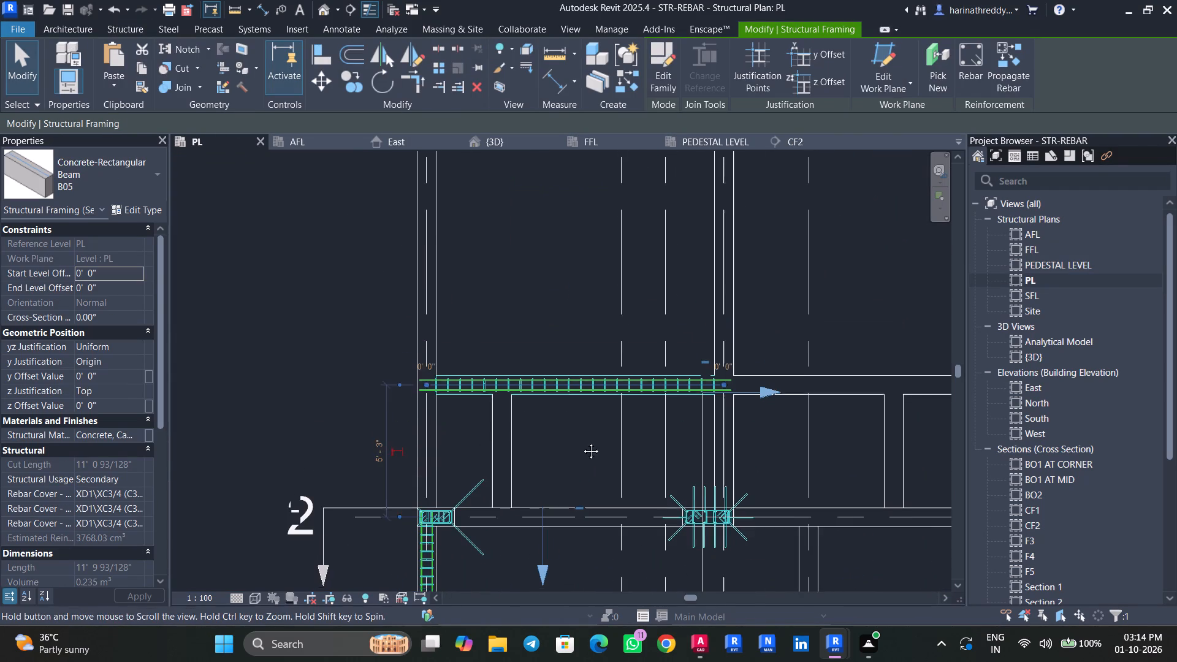
pyautogui.moveTo(582, 442); pyautogui.dragTo(582, 440, button='middle')
pyautogui.press('Escape')
pyautogui.press('Escape')
pyautogui.click(348, 9)
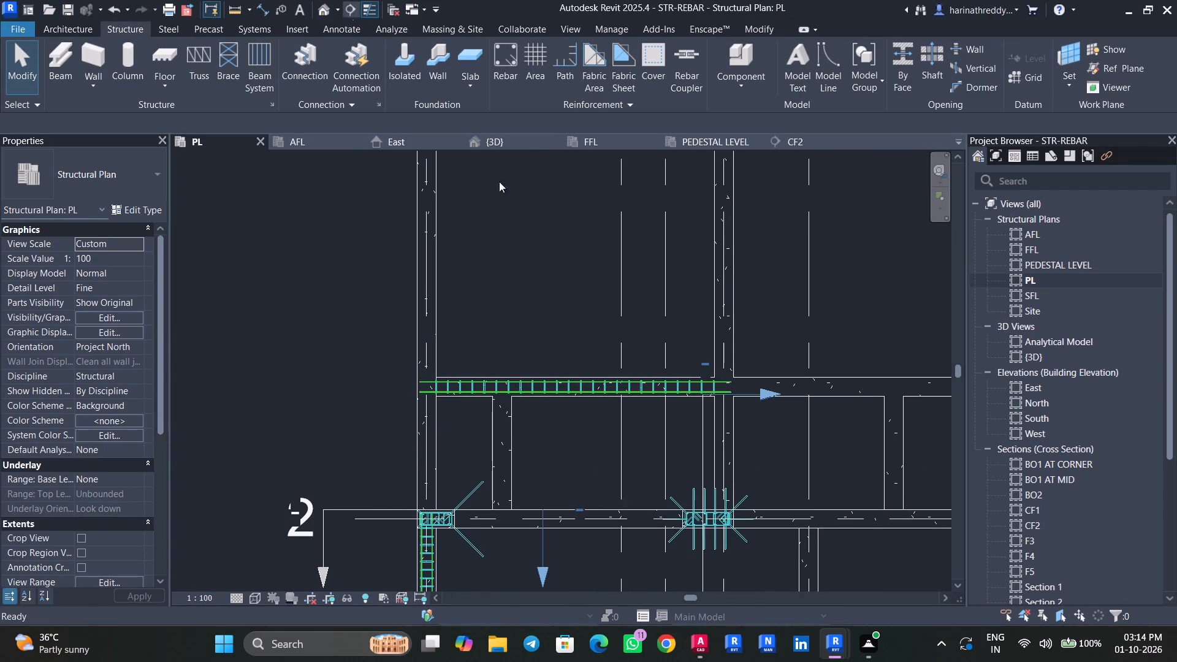
pyautogui.click(584, 311)
pyautogui.click(588, 444)
pyautogui.press('Escape')
pyautogui.press('Escape')
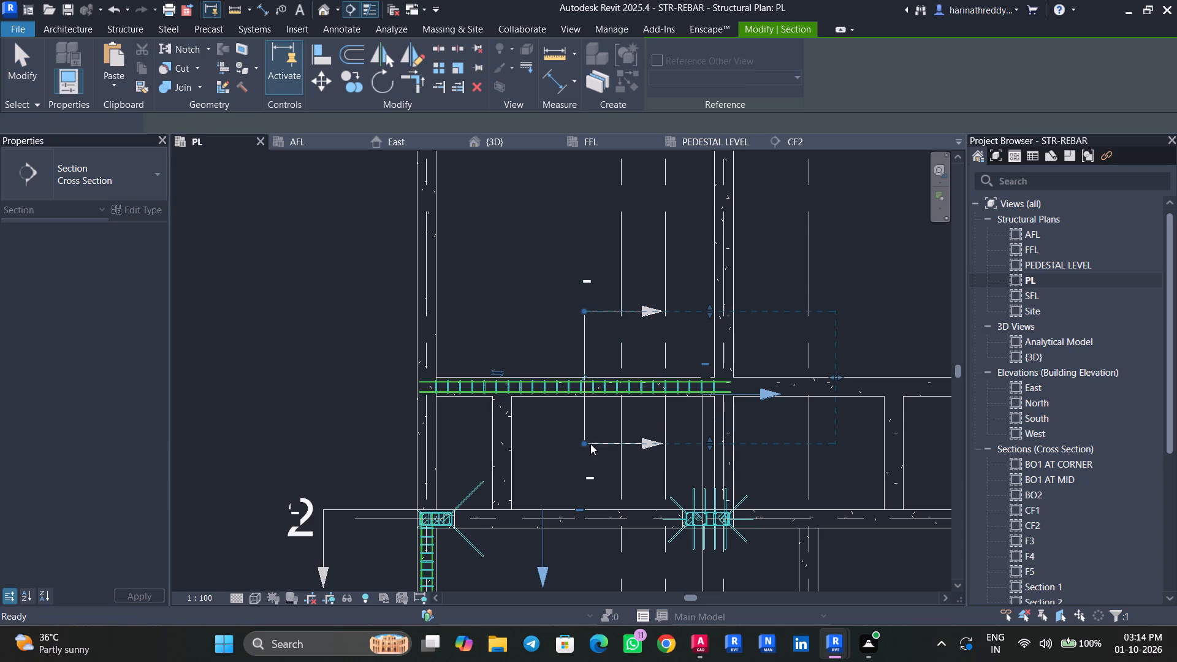
pyautogui.moveTo(836, 379); pyautogui.dragTo(696, 379)
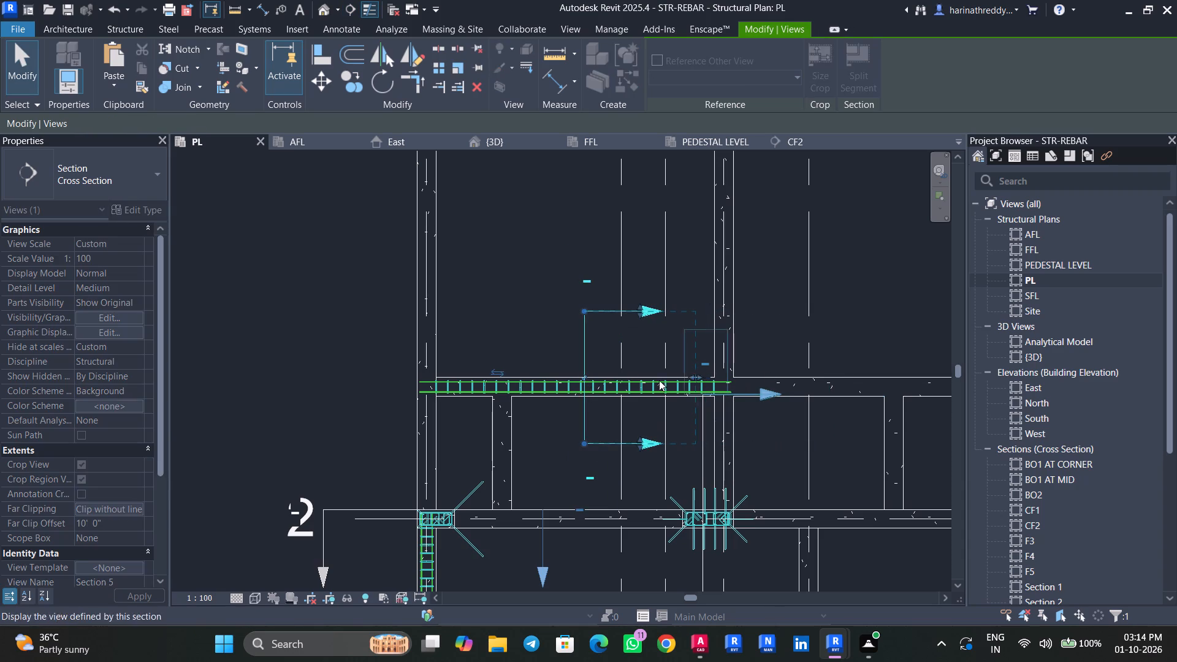
# Open the new section view showing the secondary B05 beam's reinforcement.
pyautogui.rightClick(615, 310)
pyautogui.click(669, 274)
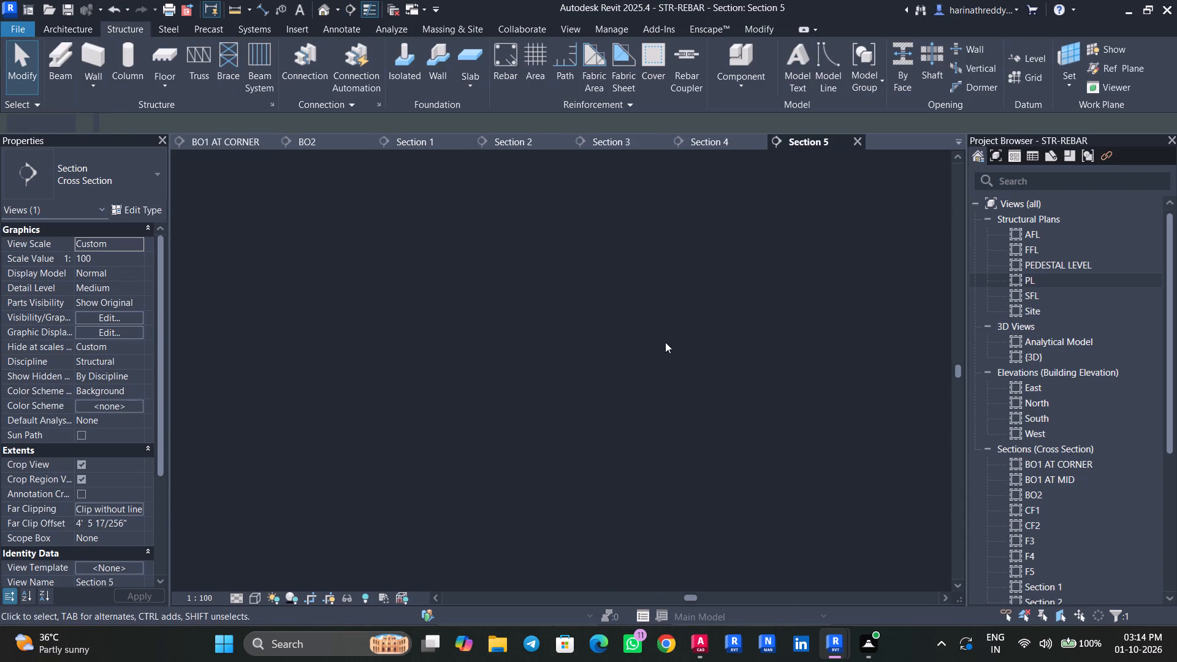
pyautogui.scroll(20, 560, 304)
pyautogui.scroll(6, 560, 304)
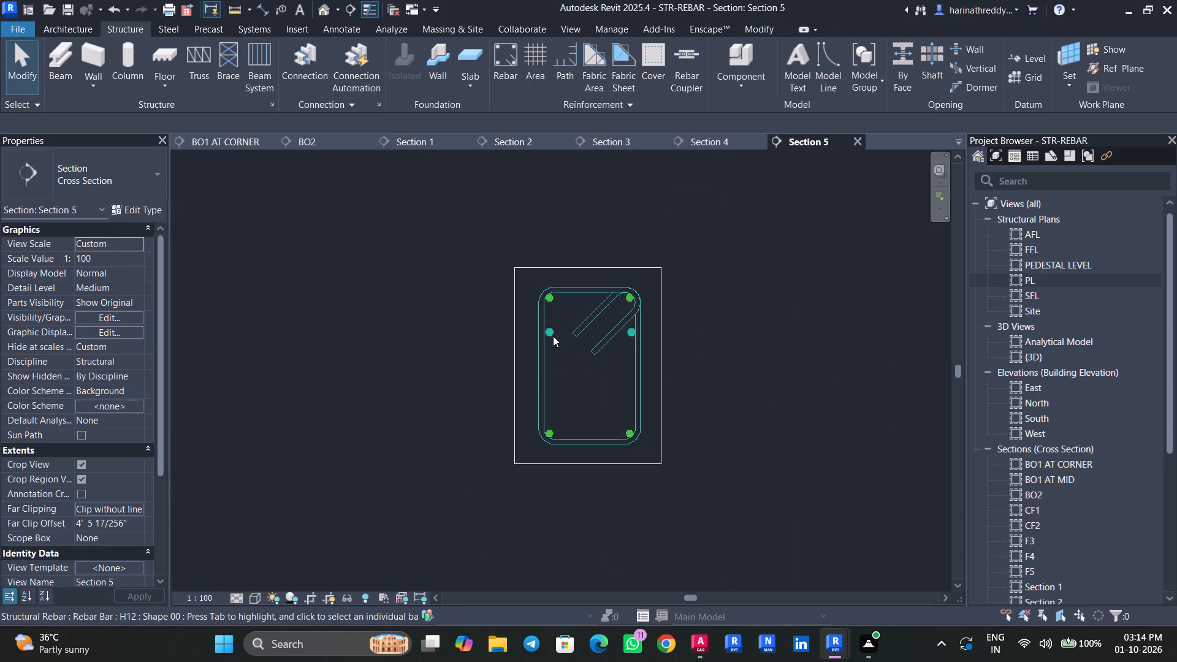
# Lower the intermediate pair of H12 bars in the secondary B05 section to just above the bottom bars, and save the model.
pyautogui.click(553, 336)
pyautogui.press('Down')
pyautogui.press('Down')
pyautogui.press('Down')
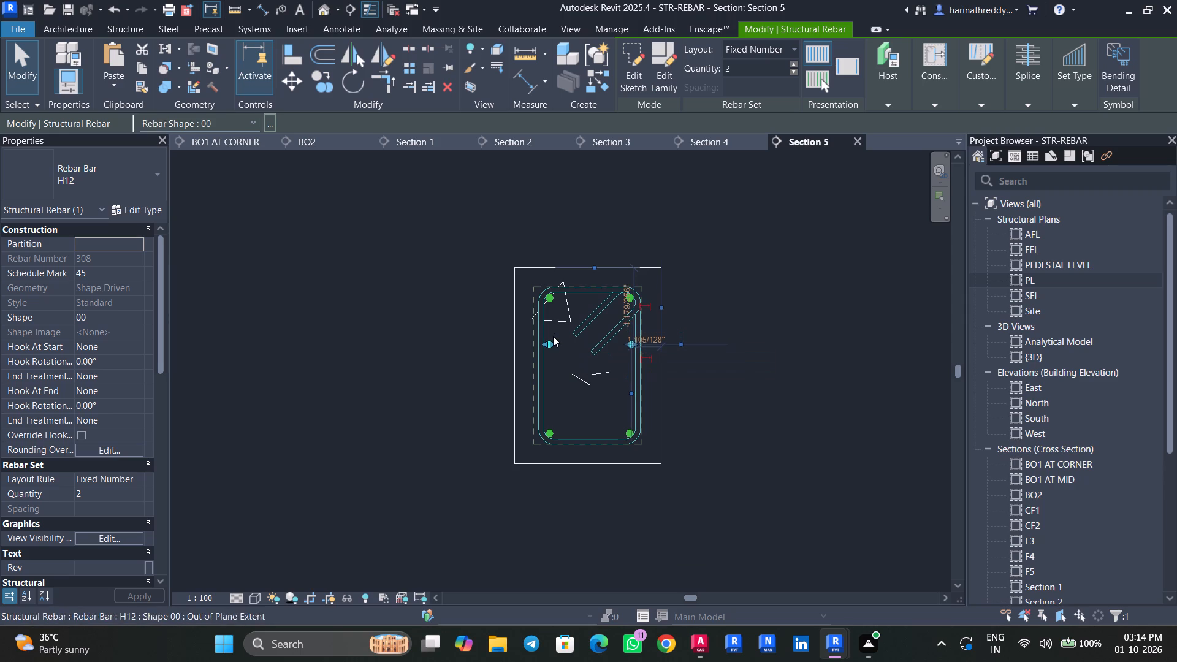
pyautogui.press('Down')
pyautogui.press('Down')
pyautogui.press('Down')
pyautogui.press('Down')
pyautogui.press('Down')
pyautogui.press('Down')
pyautogui.press('Down')
pyautogui.press('Down')
pyautogui.press('Down')
pyautogui.press('Down')
pyautogui.press('Down')
pyautogui.press('Down')
pyautogui.press('Down')
pyautogui.press('Down')
pyautogui.press('Down')
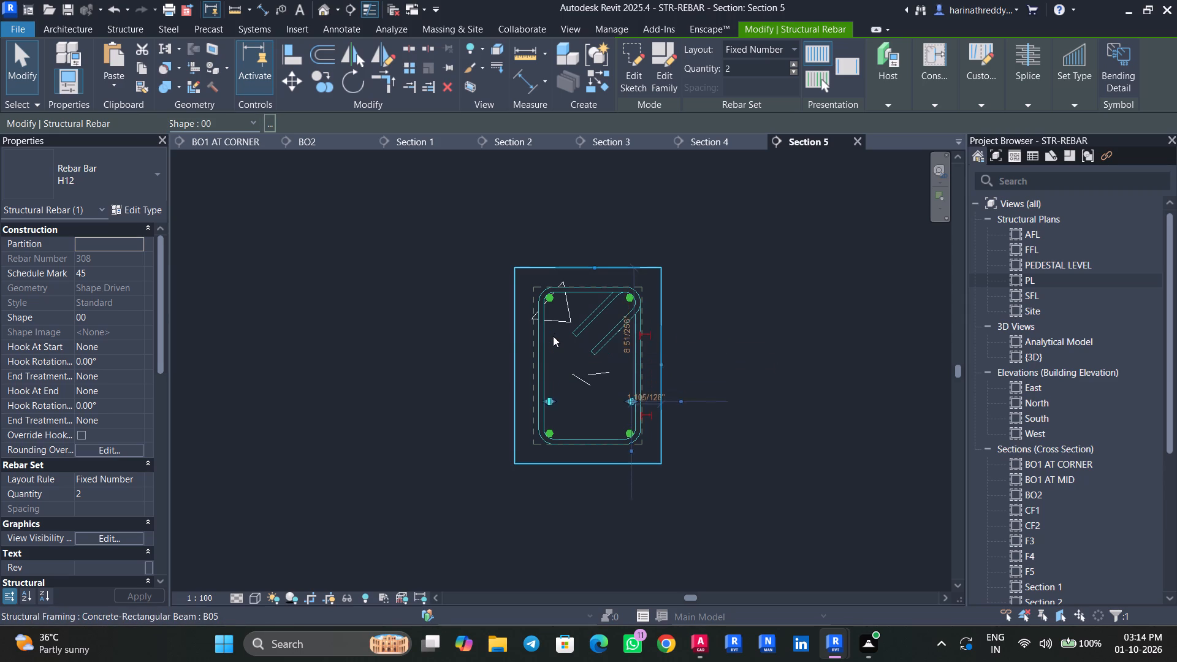
pyautogui.press('Down')
pyautogui.press('Down')
pyautogui.press('Down')
pyautogui.press('Up')
pyautogui.press('Up')
pyautogui.press('Up')
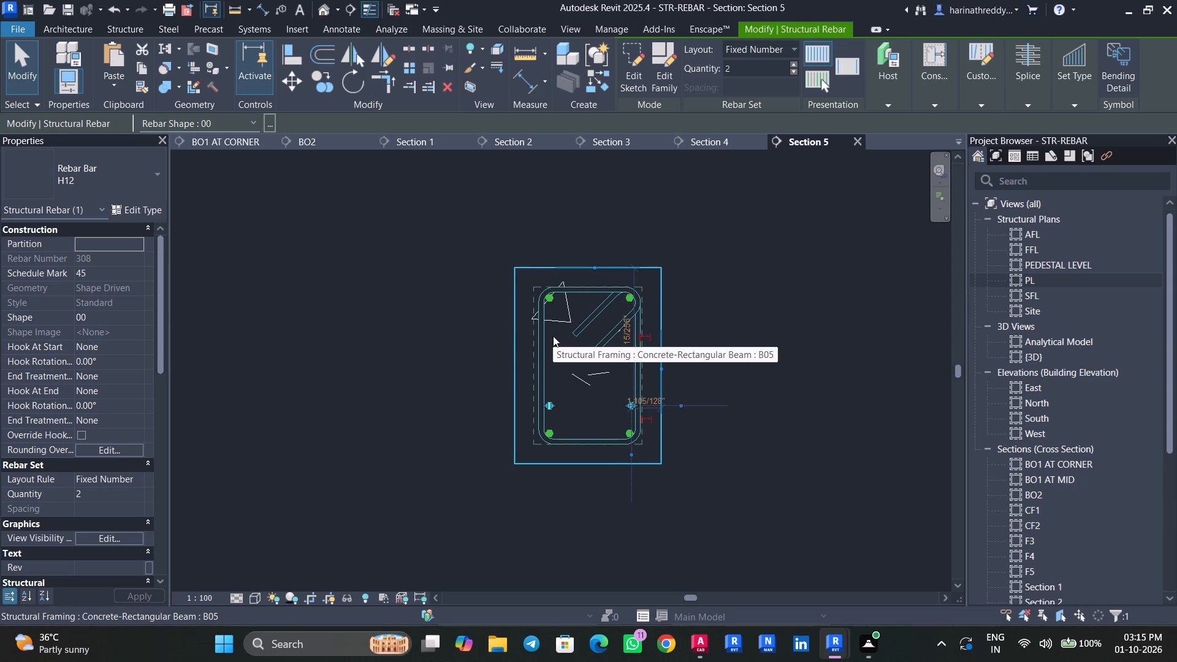
pyautogui.press('Up')
pyautogui.press('Escape')
pyautogui.press('Escape')
pyautogui.hotkey('ctrl', 's')
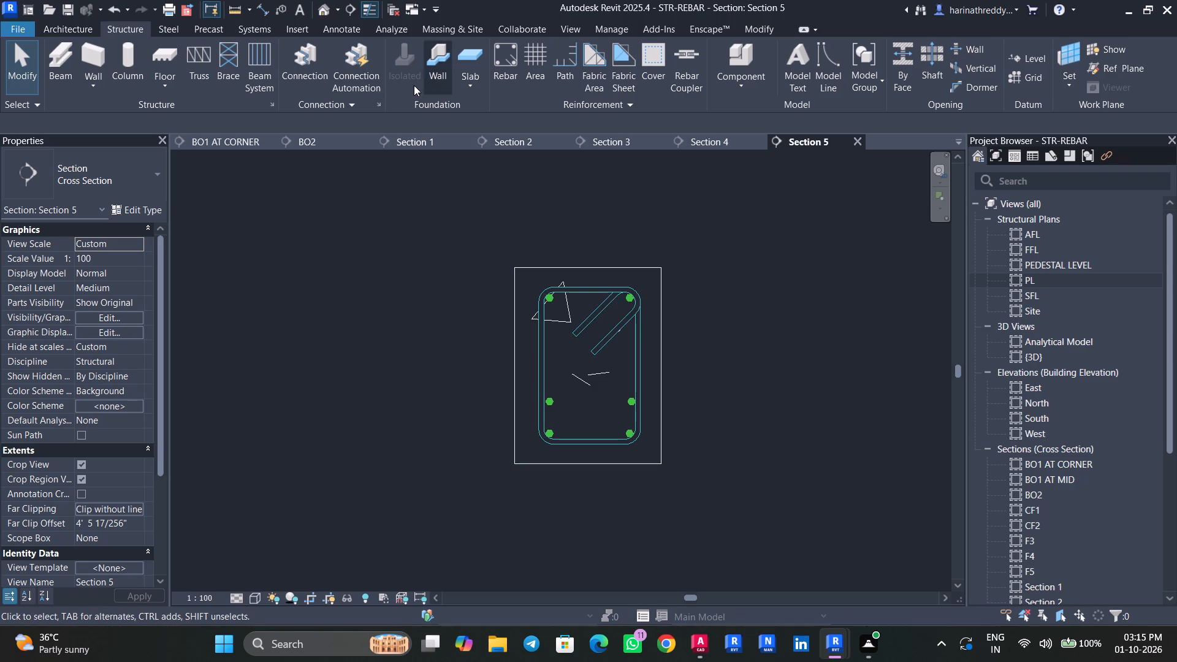
# Examine the plinth beams in 3D, looking for those still without reinforcement and checking the types of the short beams.
pyautogui.click(328, 8)
pyautogui.scroll(-4, 495, 411)
pyautogui.scroll(1, 495, 411)
pyautogui.scroll(-3, 496, 409)
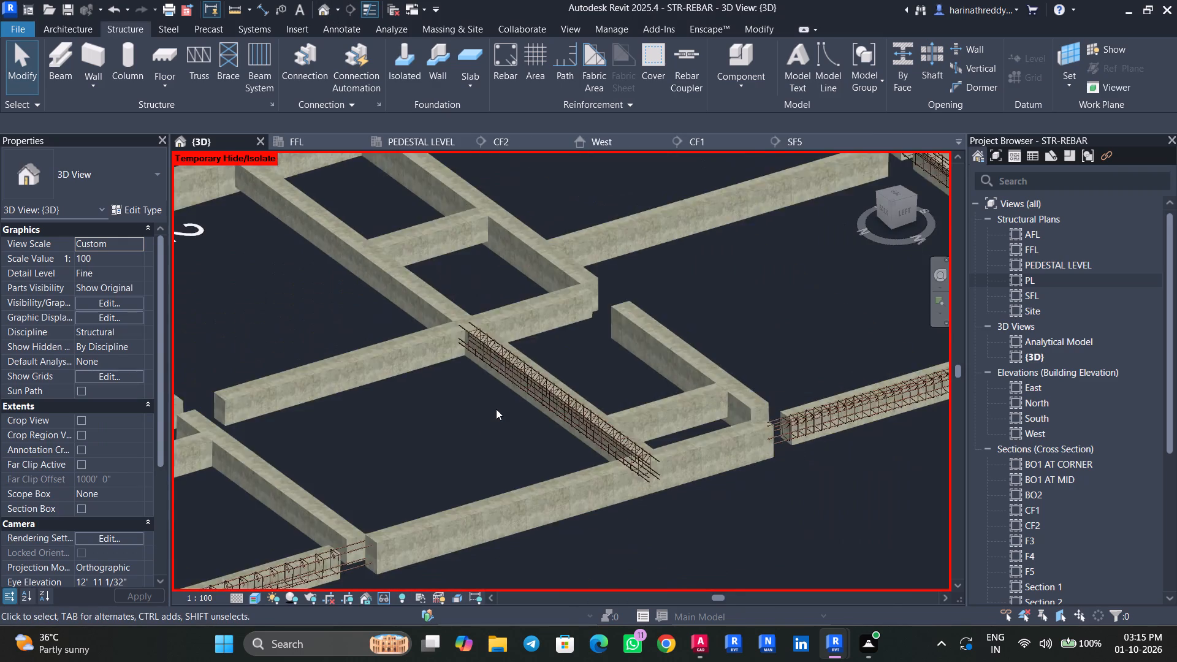
pyautogui.scroll(-7, 496, 409)
pyautogui.moveTo(461, 418); pyautogui.dragTo(666, 349, button='middle')
pyautogui.click(357, 422)
pyautogui.scroll(4, 373, 439)
pyautogui.scroll(-1, 373, 439)
pyautogui.scroll(3, 374, 441)
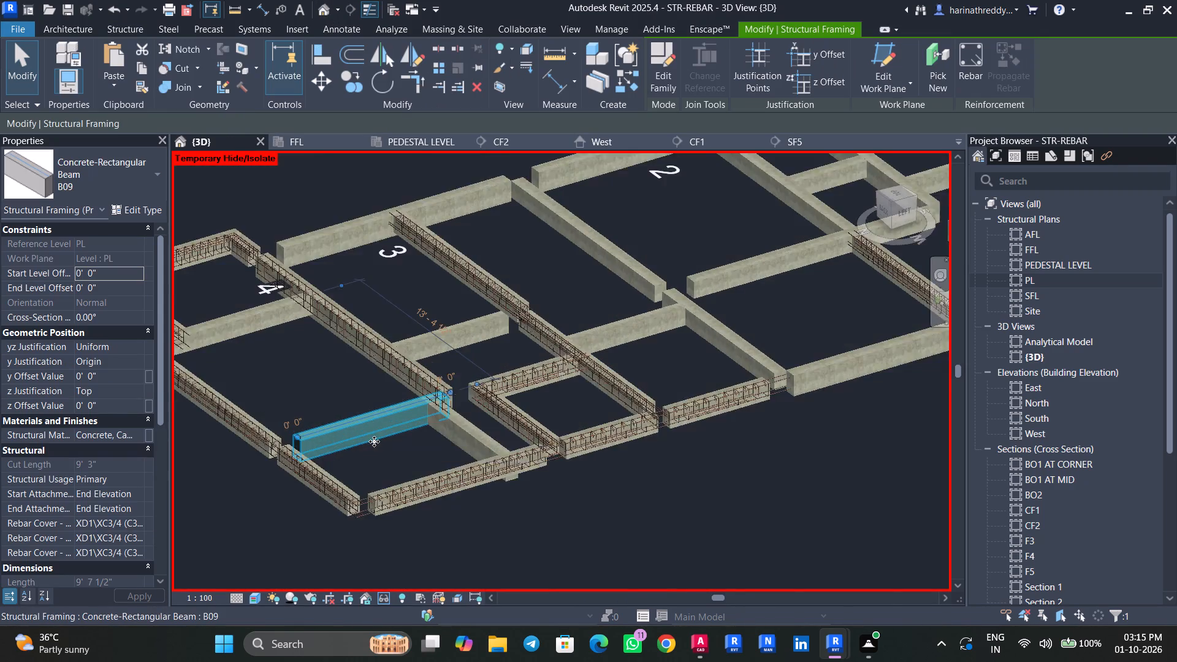
pyautogui.press('Escape')
pyautogui.press('Escape')
pyautogui.click(481, 428)
pyautogui.scroll(-4, 427, 445)
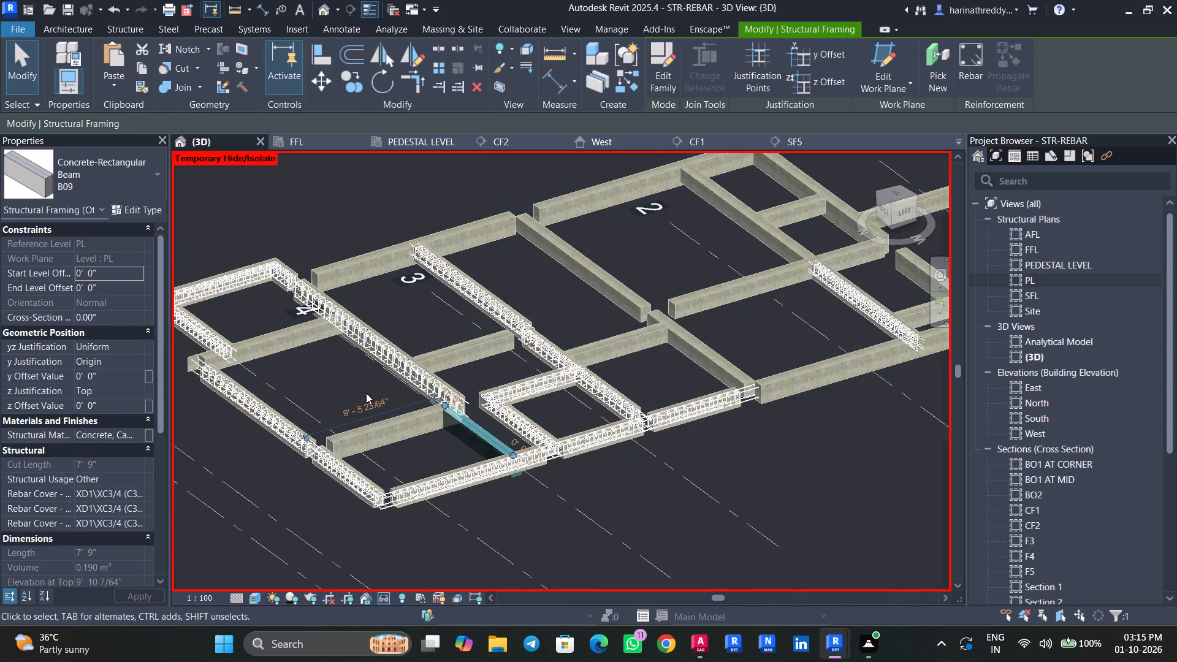
pyautogui.moveTo(329, 378); pyautogui.dragTo(383, 412, button='middle')
pyautogui.press('Escape')
pyautogui.press('Escape')
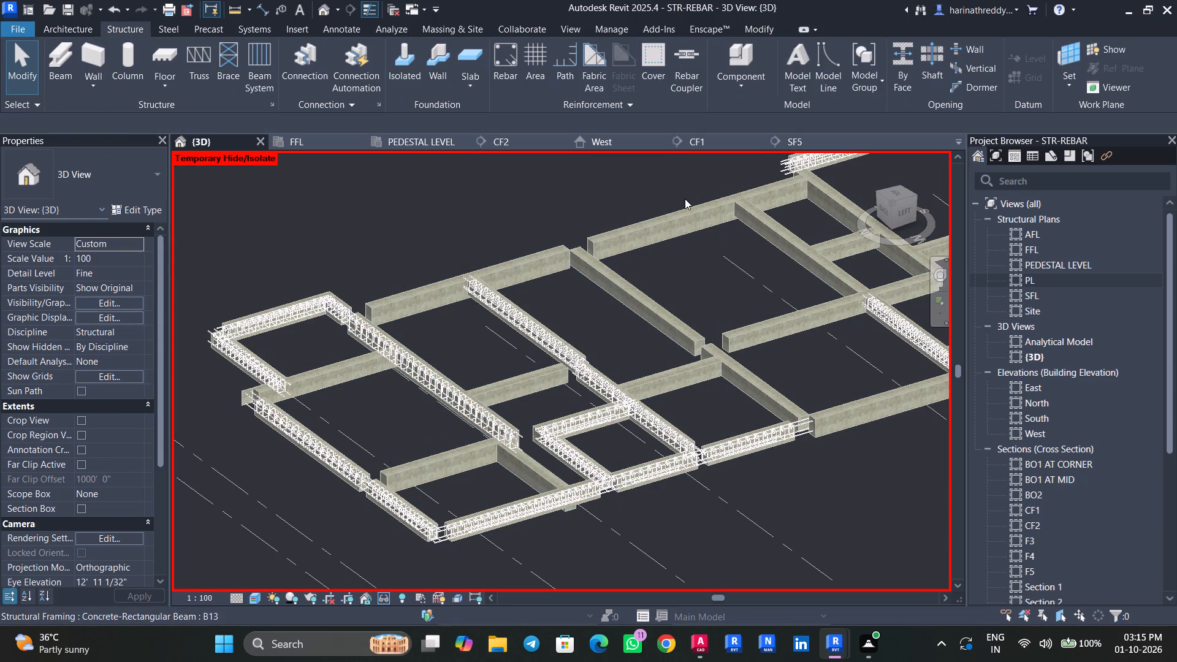
# In the PL structural plan, examine the unreinforced beams between grids A and B near grid 5 and check their type.
pyautogui.tripleClick(1048, 277)
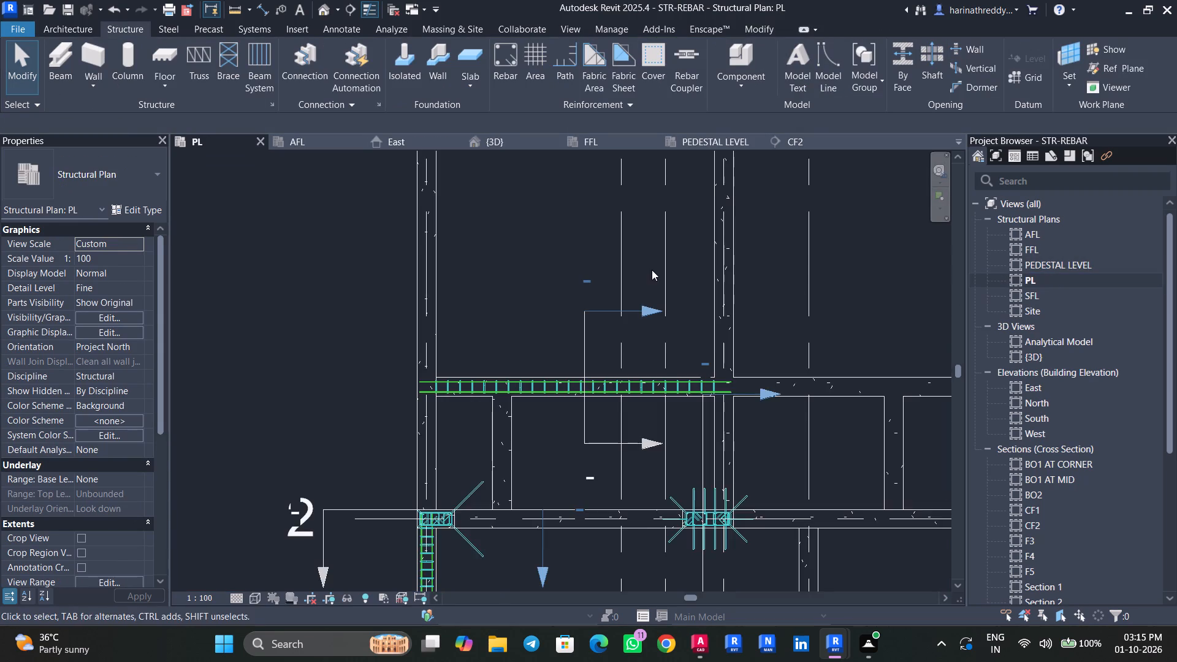
pyautogui.scroll(-3, 652, 261)
pyautogui.moveTo(628, 267); pyautogui.dragTo(630, 443, button='middle')
pyautogui.scroll(-5, 612, 393)
pyautogui.moveTo(598, 329); pyautogui.dragTo(596, 438, button='middle')
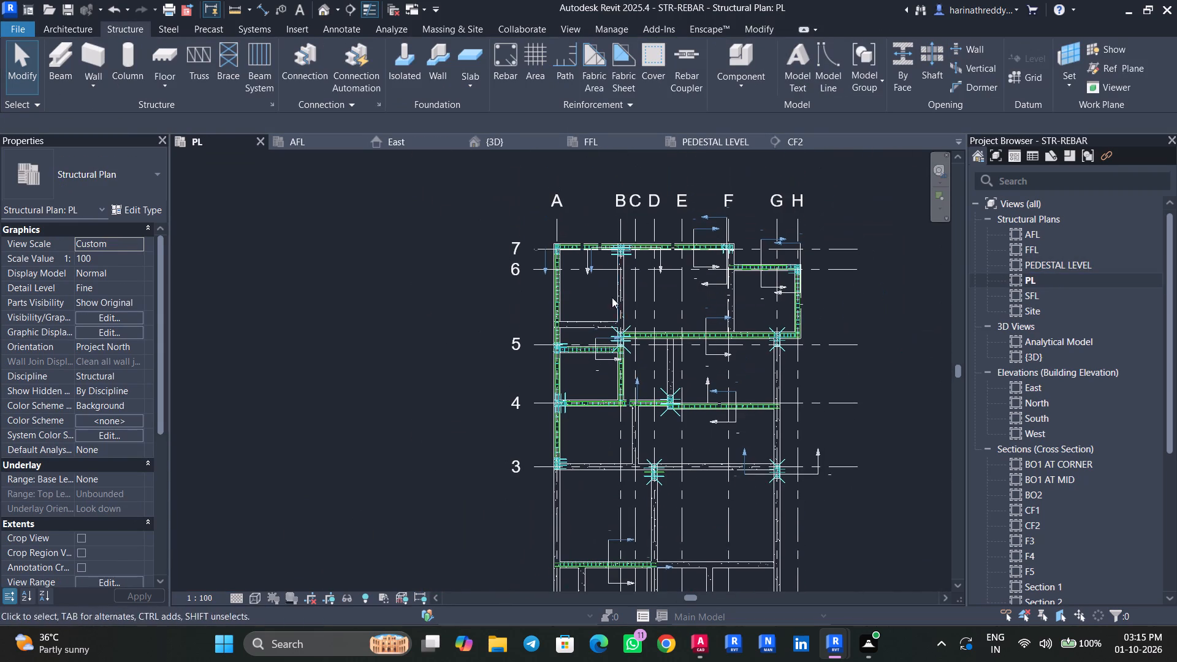
pyautogui.click(624, 289)
pyautogui.scroll(10, 624, 289)
pyautogui.press('Escape')
pyautogui.click(502, 419)
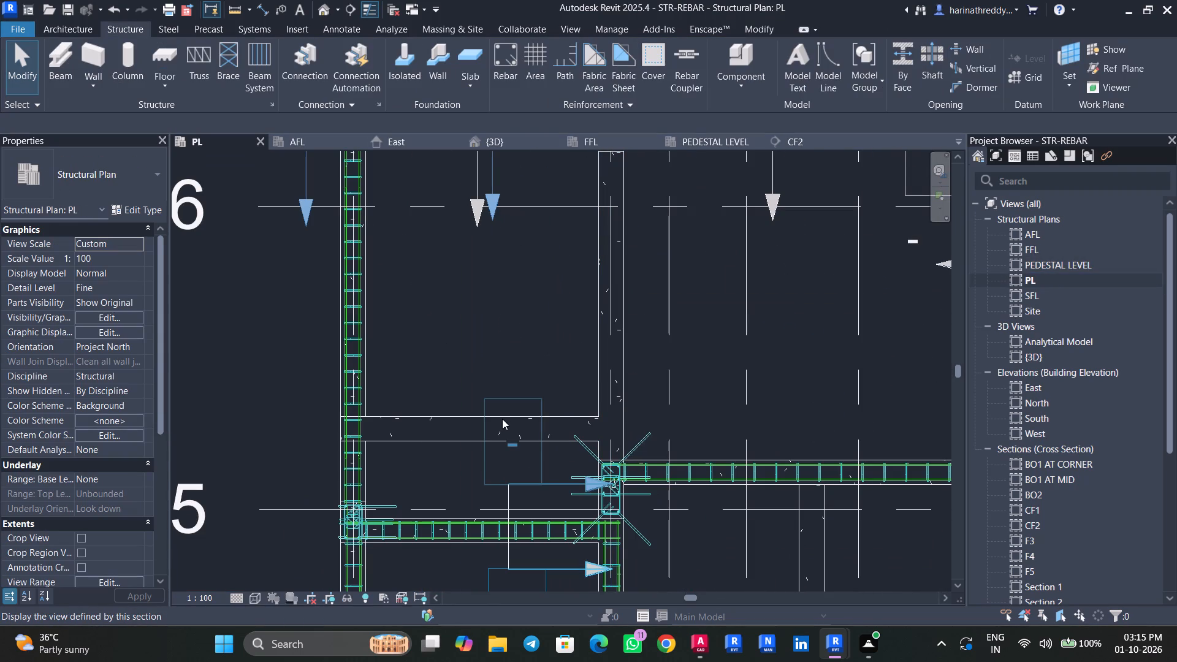
pyautogui.press('Escape')
pyautogui.click(441, 417)
pyautogui.moveTo(490, 357); pyautogui.dragTo(471, 319, button='middle')
pyautogui.press('Escape')
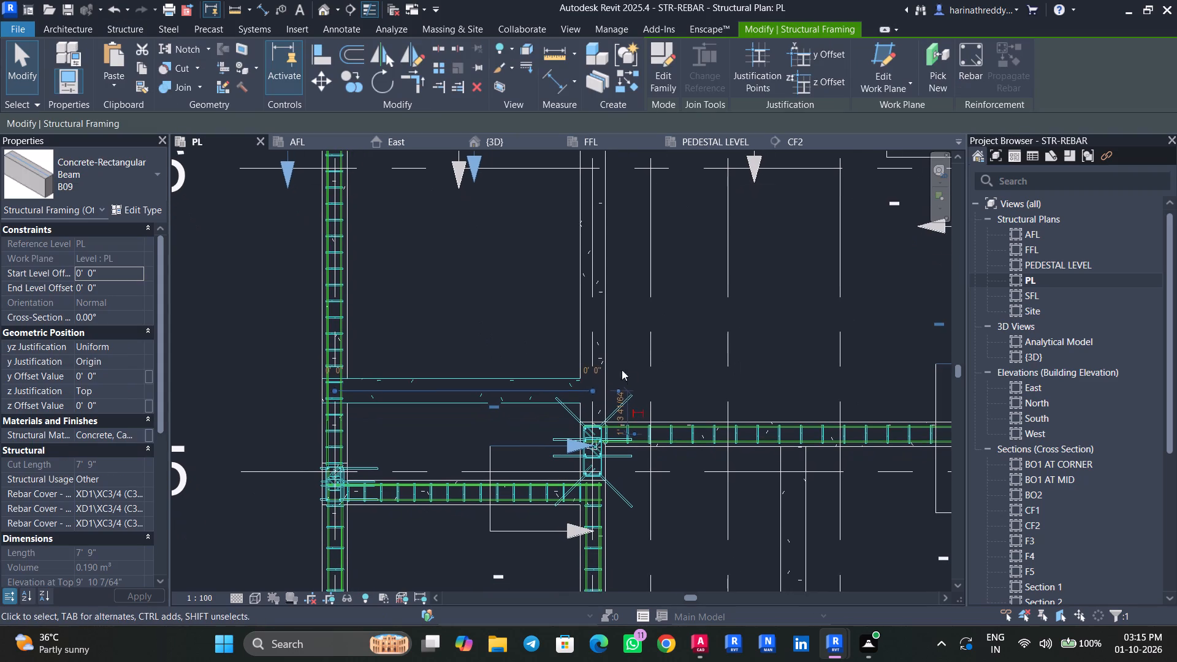
# Cut a section across the B09 beam on grid B between grids 5 and 7, reducing its far clip depth to about 4' 0".
pyautogui.click(606, 403)
pyautogui.scroll(1, 637, 318)
pyautogui.moveTo(637, 318); pyautogui.dragTo(649, 466, button='middle')
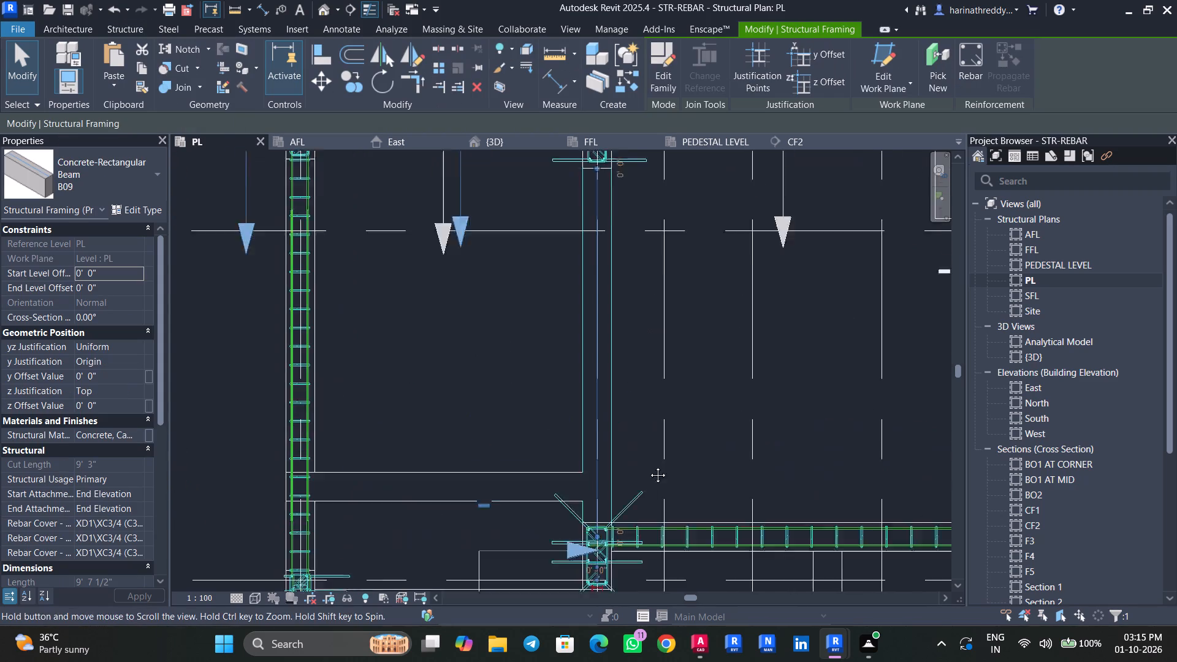
pyautogui.moveTo(649, 466); pyautogui.dragTo(649, 463, button='middle')
pyautogui.scroll(-2, 650, 433)
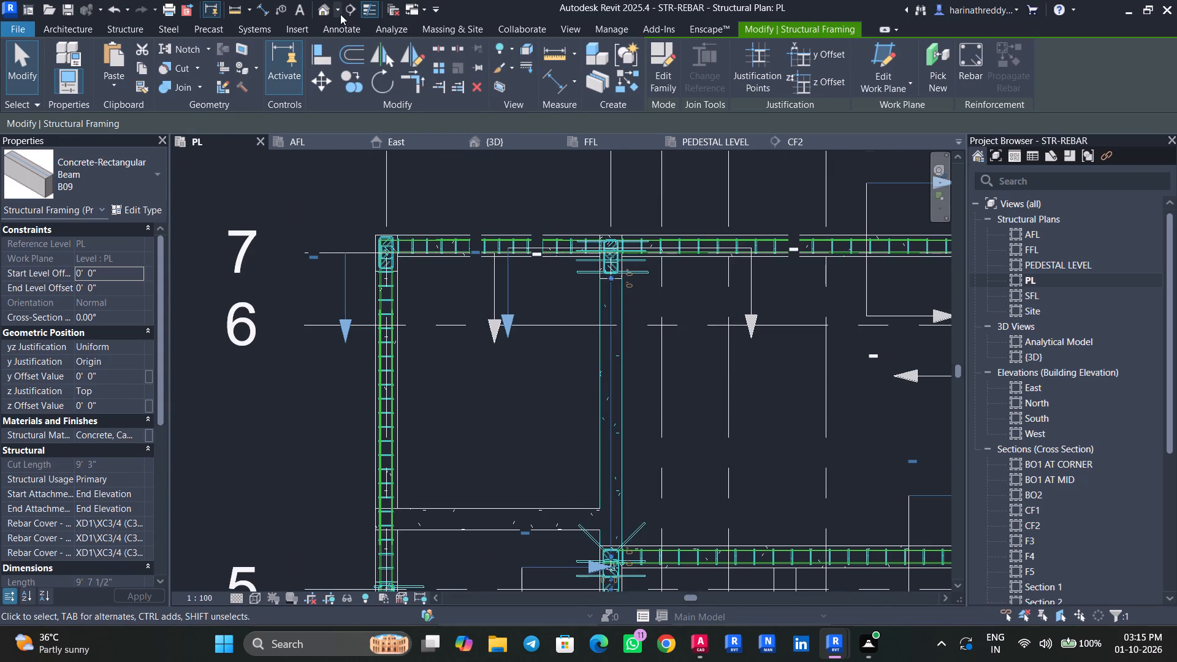
pyautogui.click(347, 10)
pyautogui.click(538, 408)
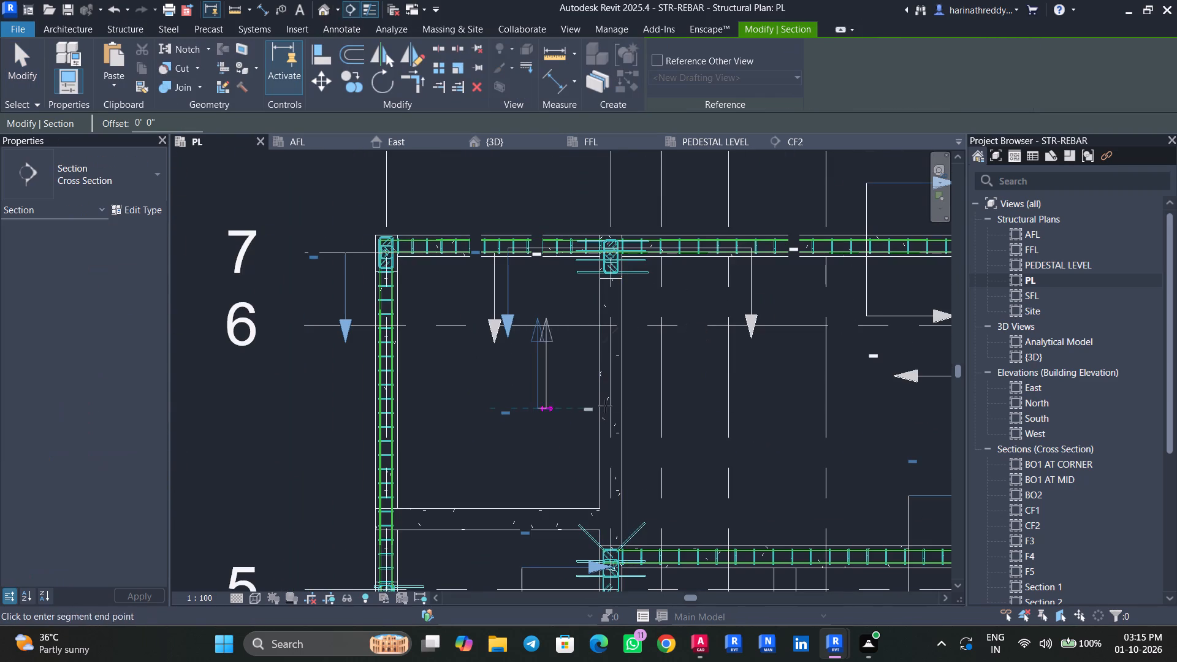
pyautogui.click(668, 405)
pyautogui.press('Escape')
pyautogui.press('Escape')
pyautogui.click(562, 405)
pyautogui.scroll(-5, 555, 346)
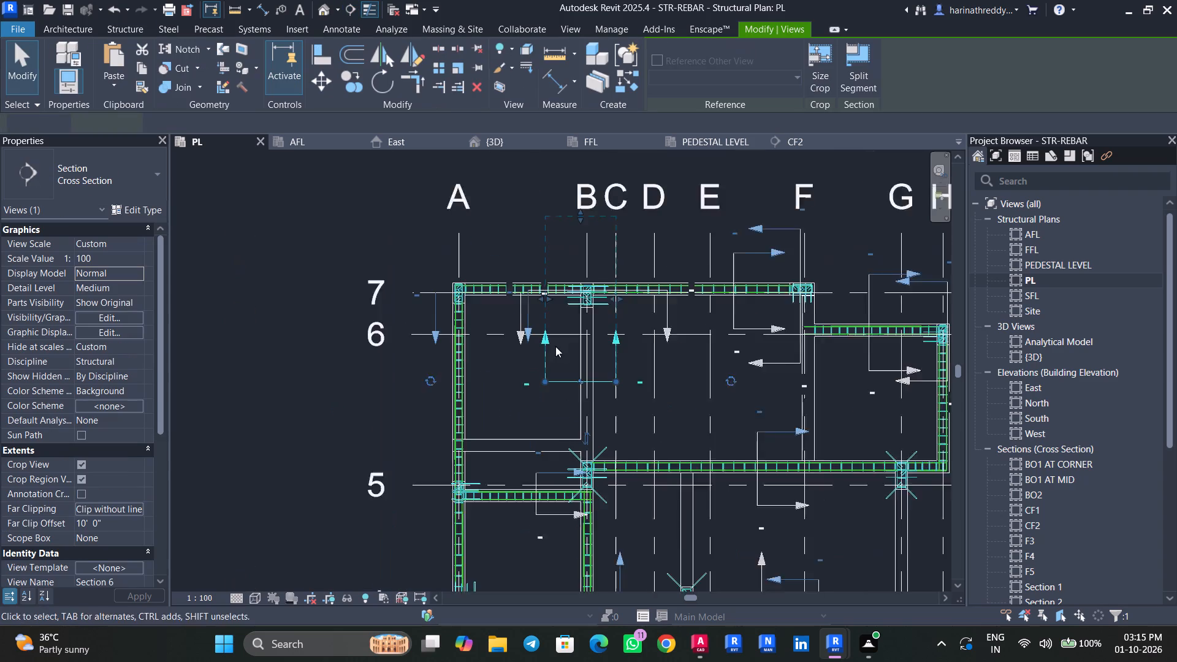
pyautogui.moveTo(576, 230); pyautogui.dragTo(581, 316)
pyautogui.scroll(2, 544, 378)
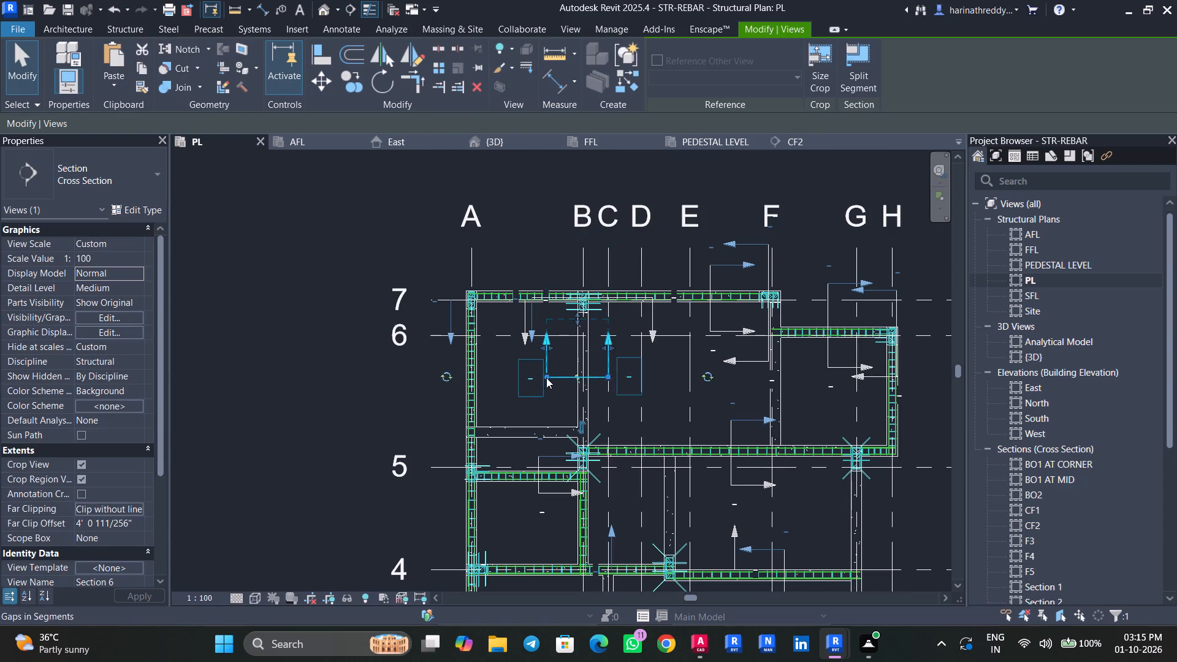
pyautogui.scroll(3, 546, 378)
pyautogui.press('Escape')
pyautogui.scroll(1, 574, 381)
pyautogui.scroll(-1, 574, 381)
pyautogui.scroll(1, 574, 381)
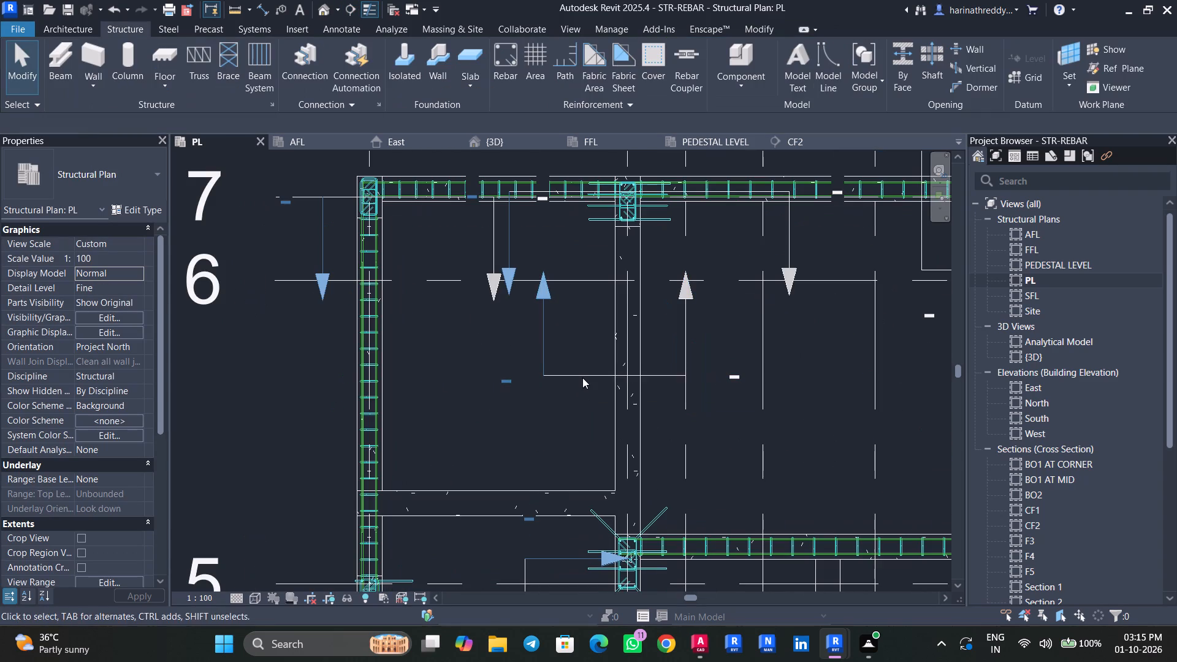
# Open the new section view and frame the B09 beam's cross-section.
pyautogui.click(582, 378)
pyautogui.rightClick(582, 378)
pyautogui.click(644, 275)
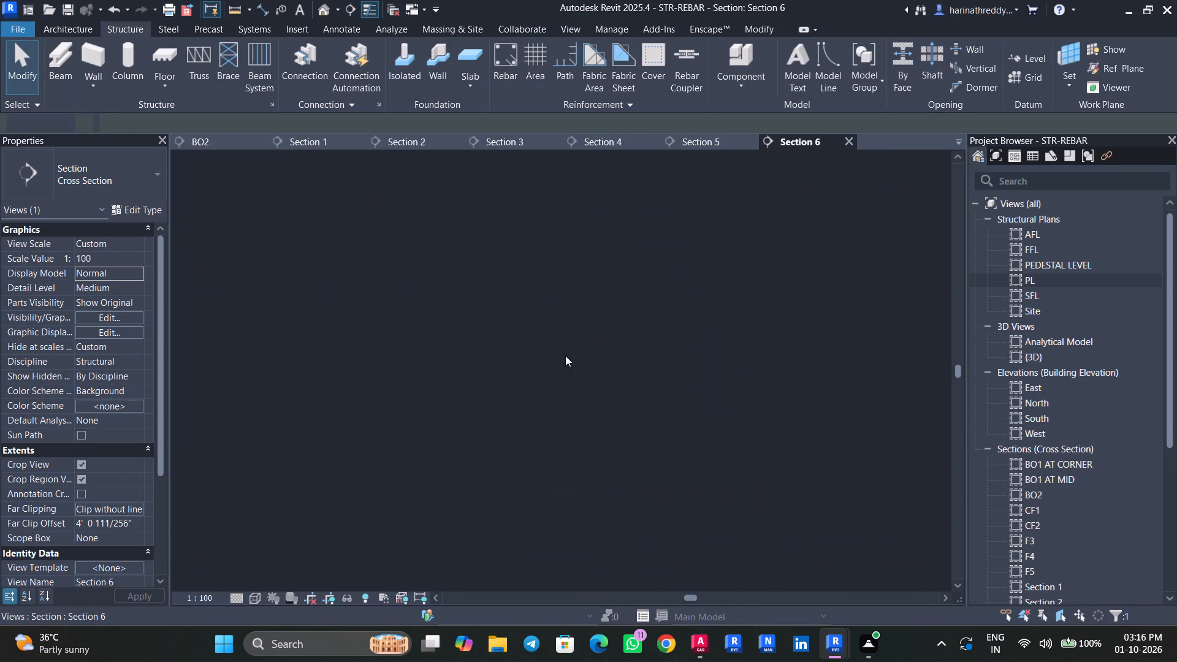
pyautogui.scroll(14, 549, 308)
pyautogui.click(559, 304)
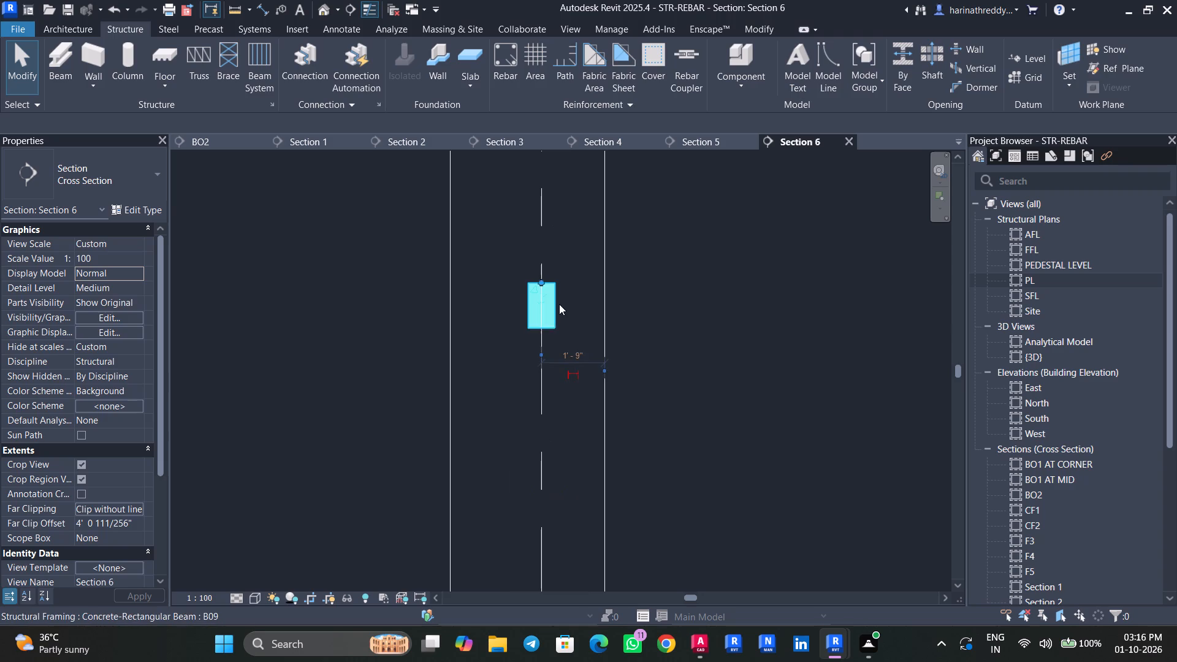
pyautogui.scroll(8, 554, 321)
pyautogui.moveTo(569, 318); pyautogui.dragTo(581, 365, button='middle')
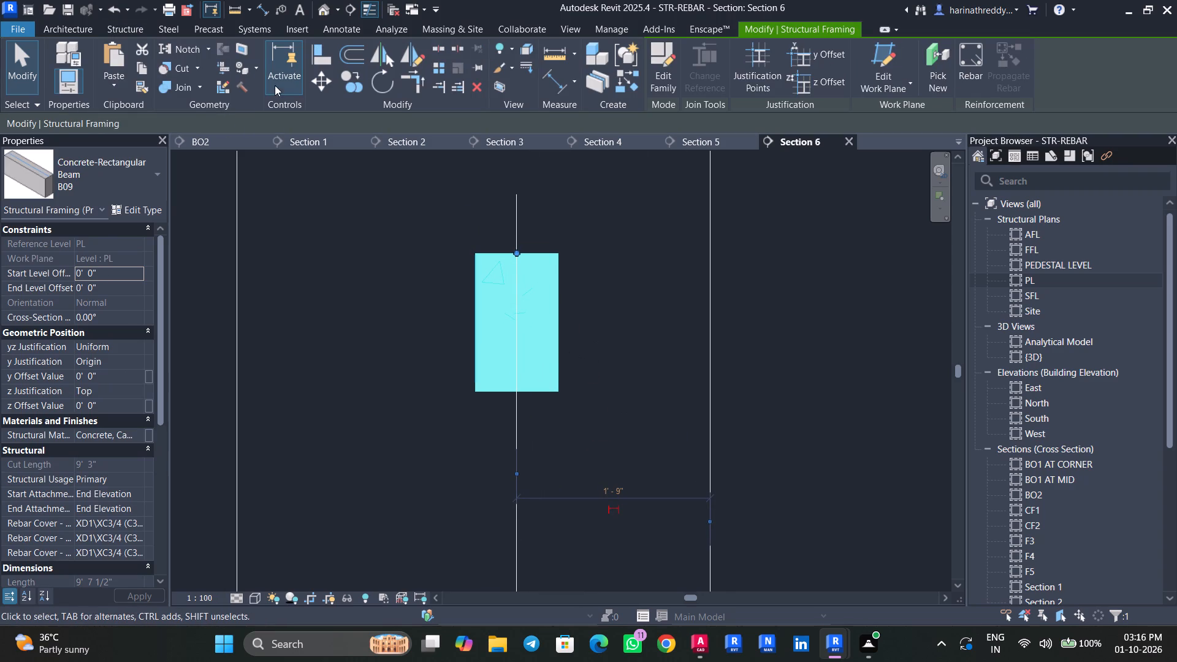
# Set the rebar cover of the B09 beam to BEAM <30 mm>.
pyautogui.click(110, 30)
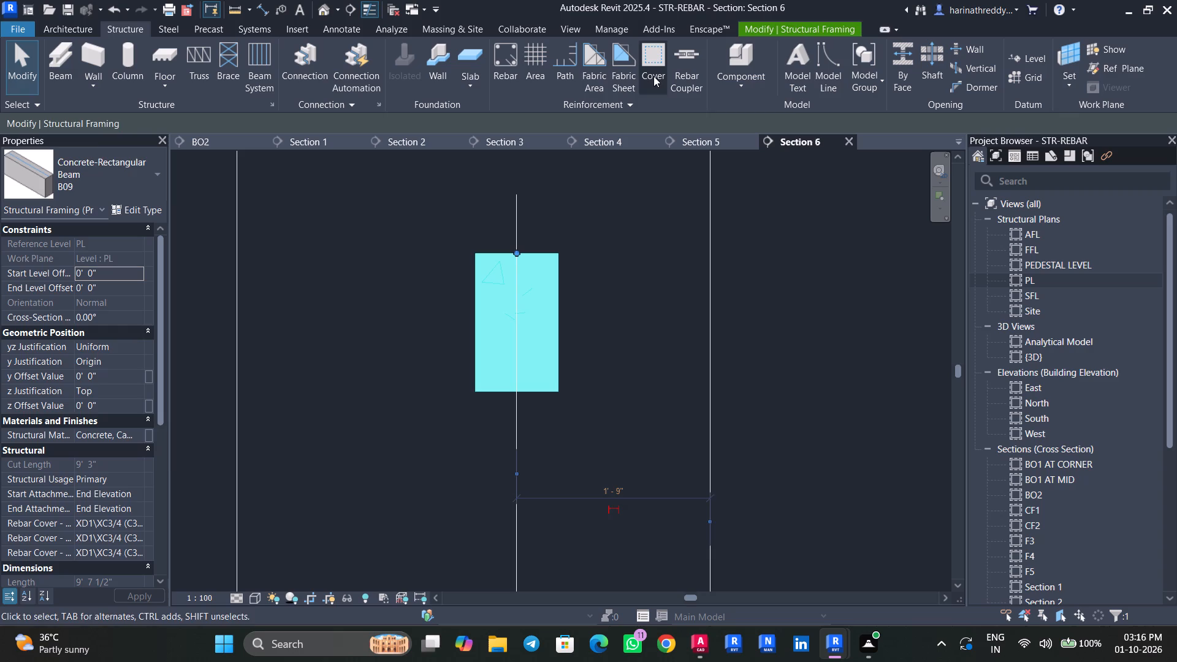
pyautogui.click(653, 76)
pyautogui.click(495, 253)
pyautogui.click(333, 123)
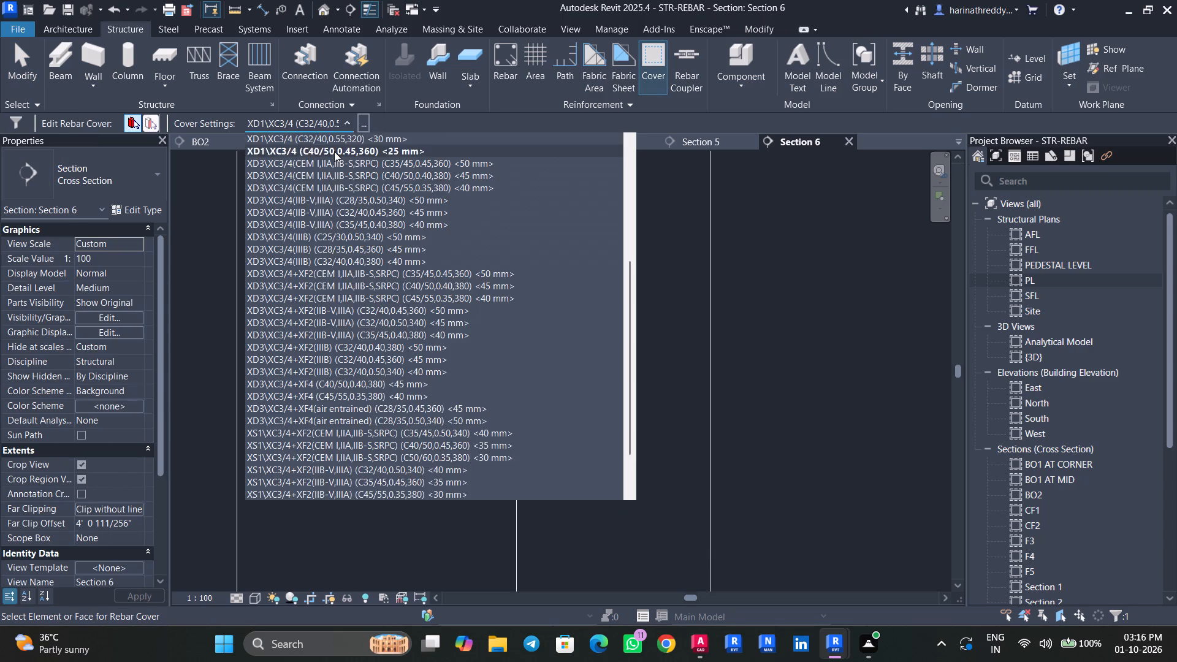
pyautogui.scroll(8, 336, 152)
pyautogui.click(333, 141)
pyautogui.press('Escape')
pyautogui.press('Escape')
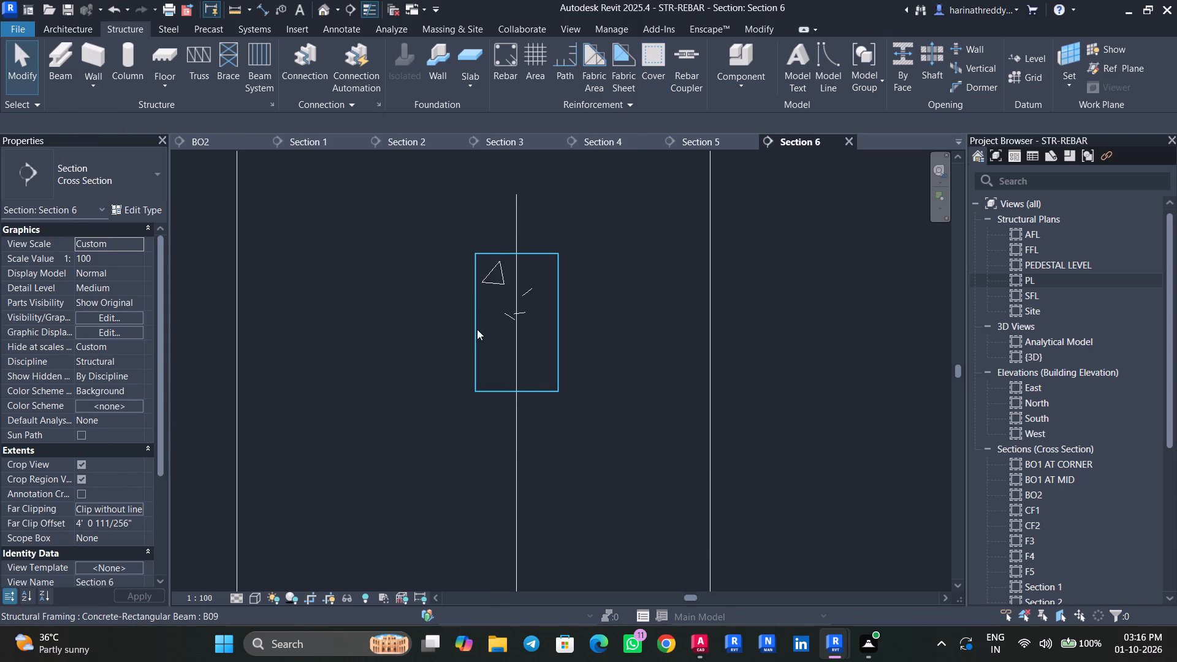
# With rebar placement started on the B09 beam, look up the C/S OF B09 reinforcement detail in the AutoCAD typical floor details drawing.
pyautogui.click(477, 329)
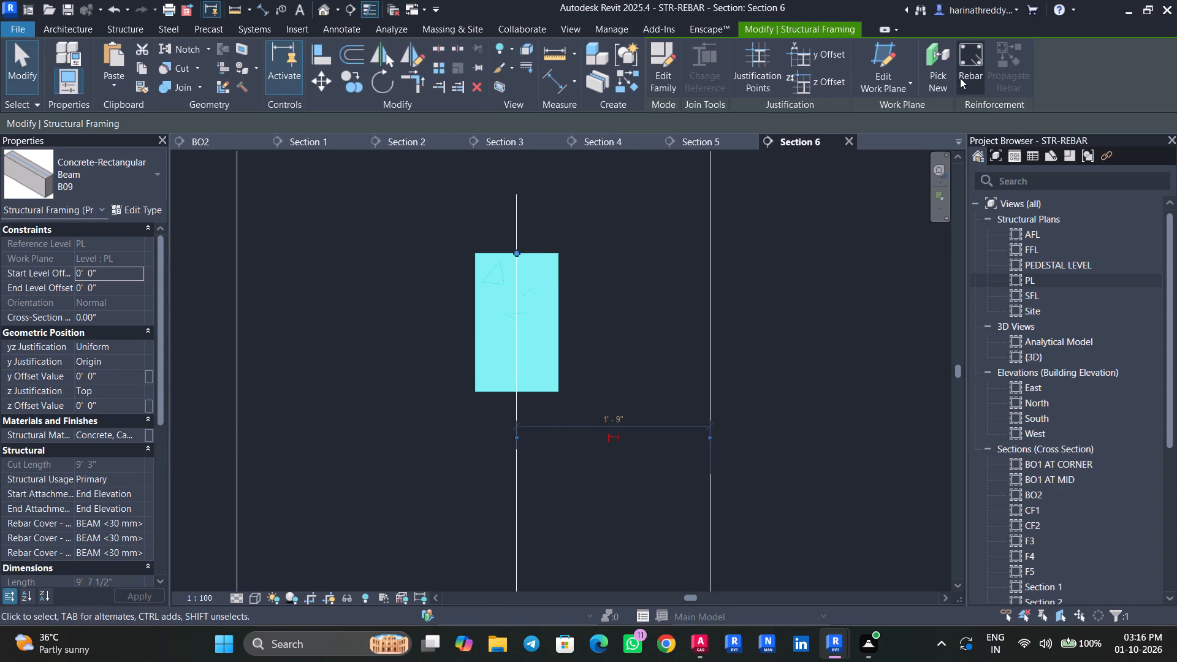
pyautogui.click(960, 78)
pyautogui.click(704, 645)
pyautogui.scroll(-4, 338, 413)
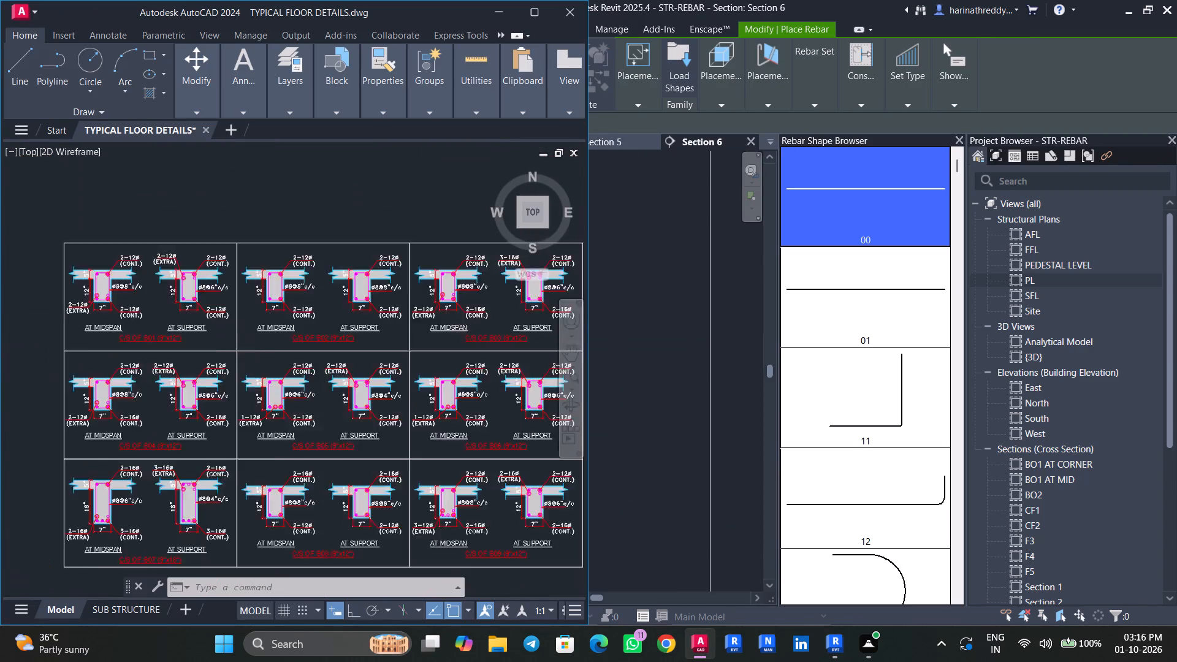
pyautogui.moveTo(331, 451); pyautogui.dragTo(343, 409, button='middle')
pyautogui.scroll(4, 426, 416)
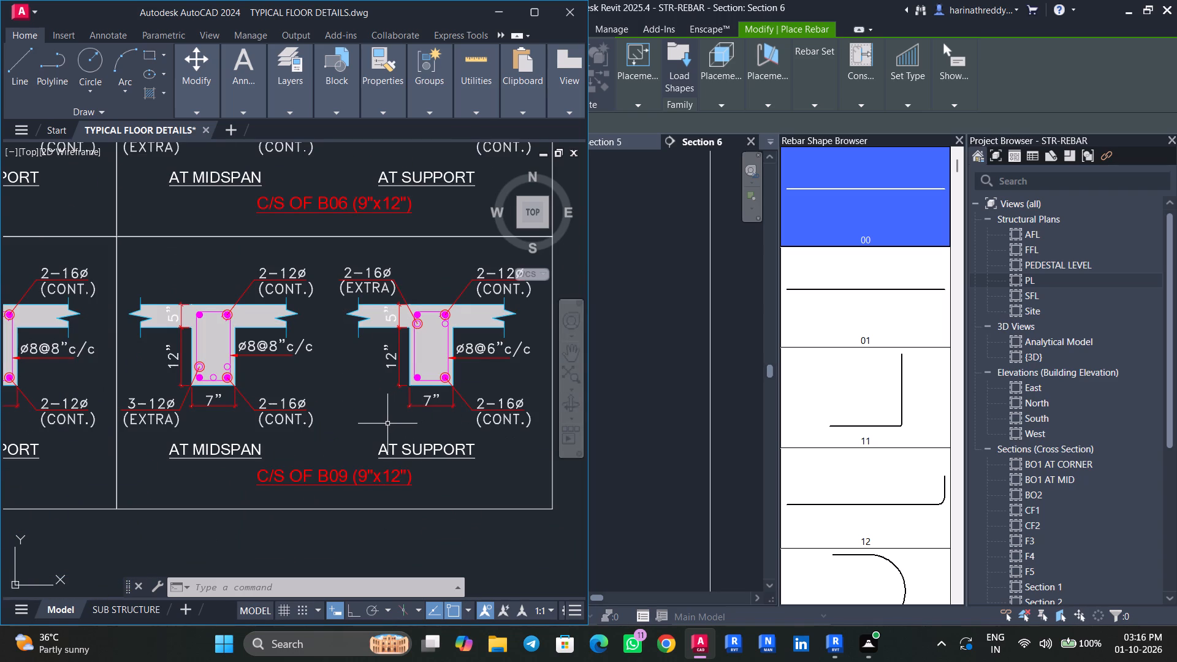
pyautogui.click(492, 12)
# Place a shape 52 stirrup in the B09 beam, lying in the section plane with its hooks at the top corner.
pyautogui.scroll(-2, 856, 444)
pyautogui.scroll(1, 856, 444)
pyautogui.scroll(-9, 857, 444)
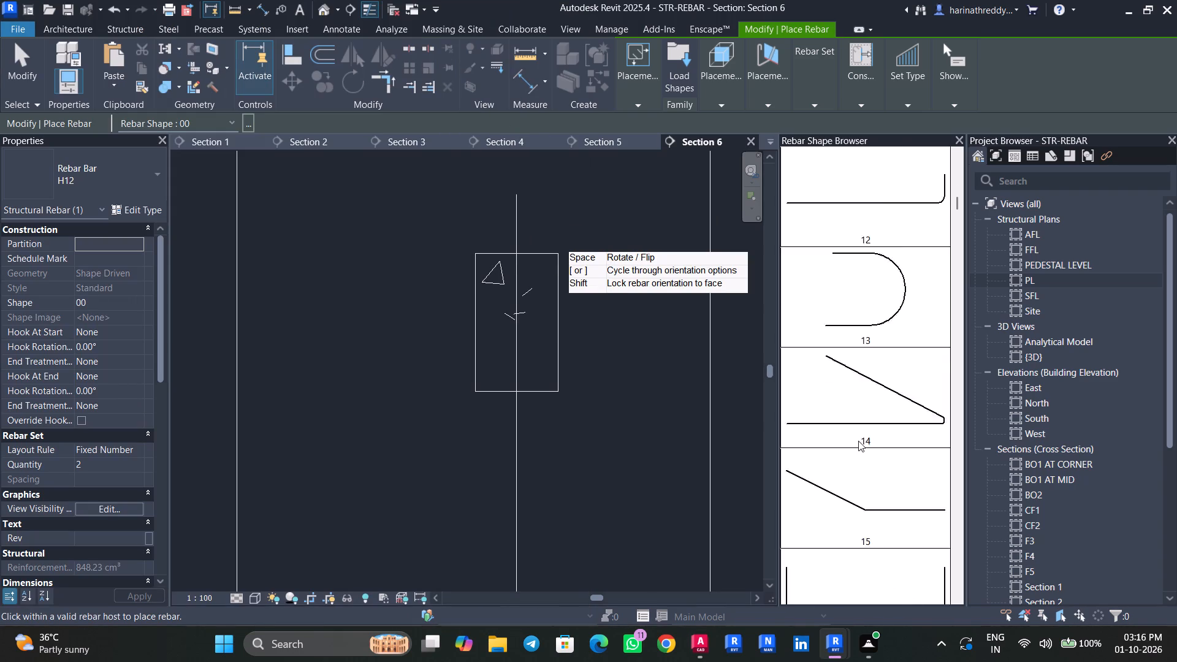
pyautogui.scroll(-11, 858, 441)
pyautogui.scroll(1, 858, 441)
pyautogui.scroll(-5, 858, 441)
pyautogui.scroll(1, 858, 441)
pyautogui.scroll(-18, 858, 441)
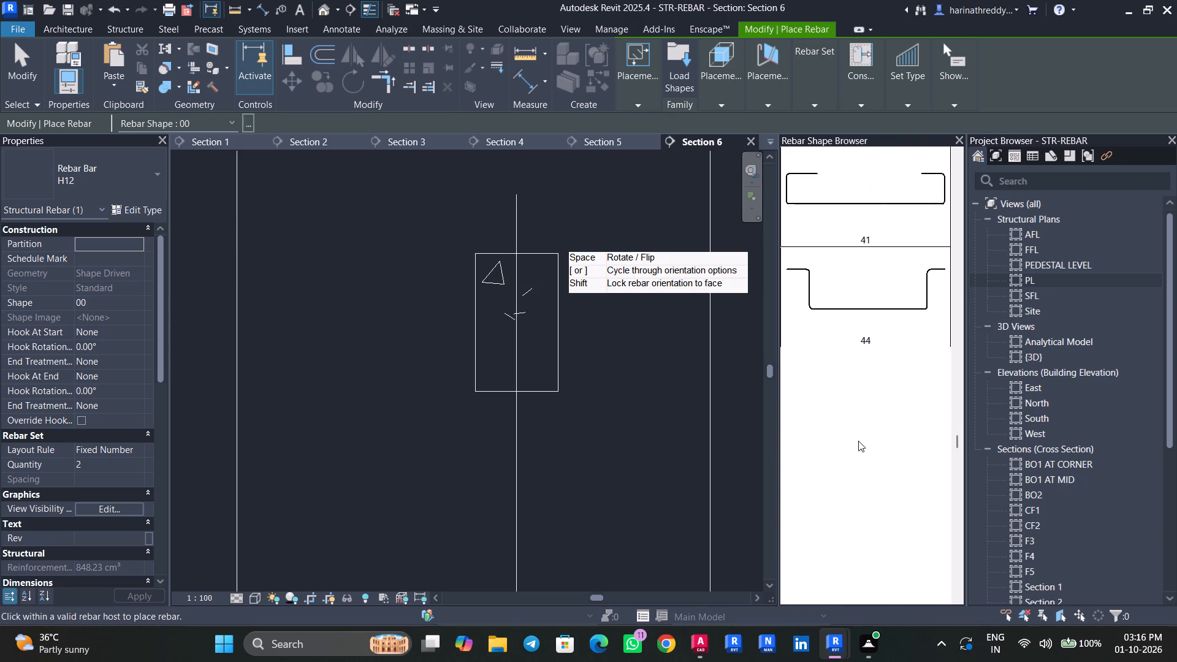
pyautogui.scroll(-9, 858, 441)
pyautogui.click(872, 447)
pyautogui.scroll(2, 493, 303)
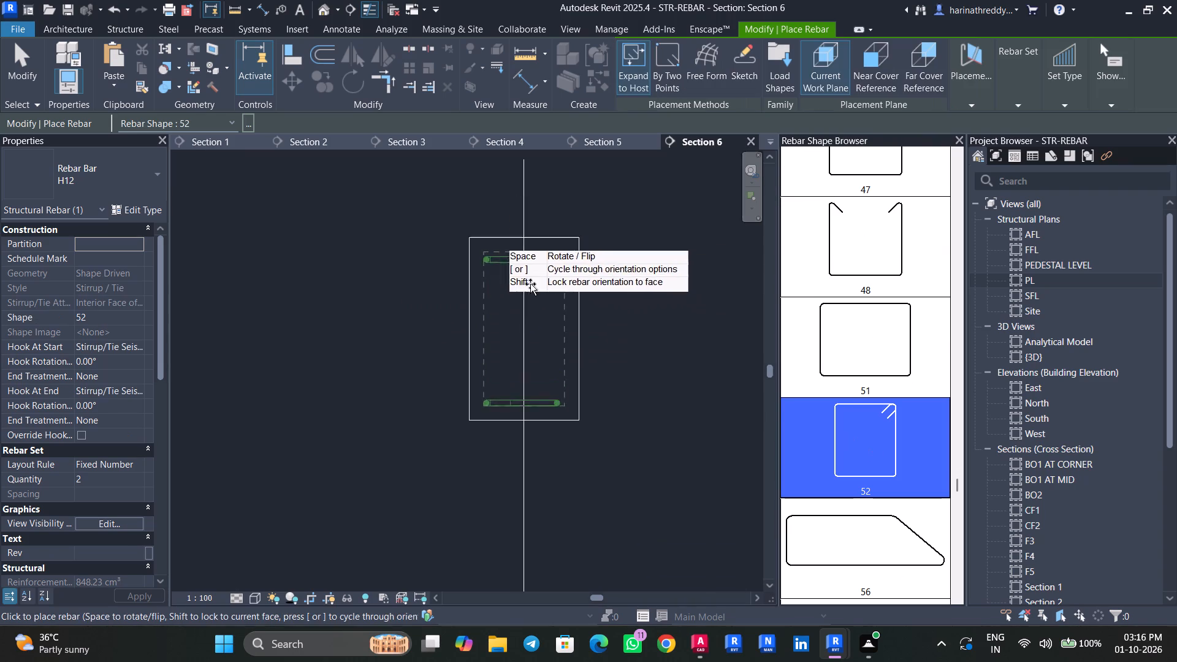
pyautogui.click(962, 101)
pyautogui.click(970, 129)
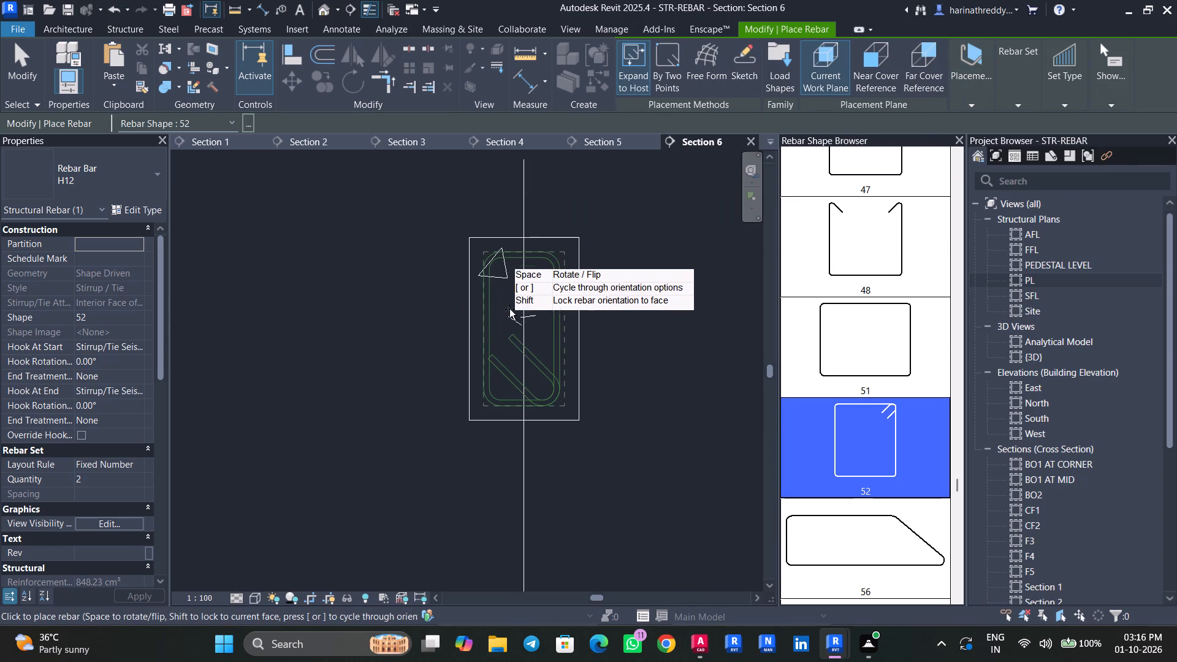
pyautogui.click(550, 396)
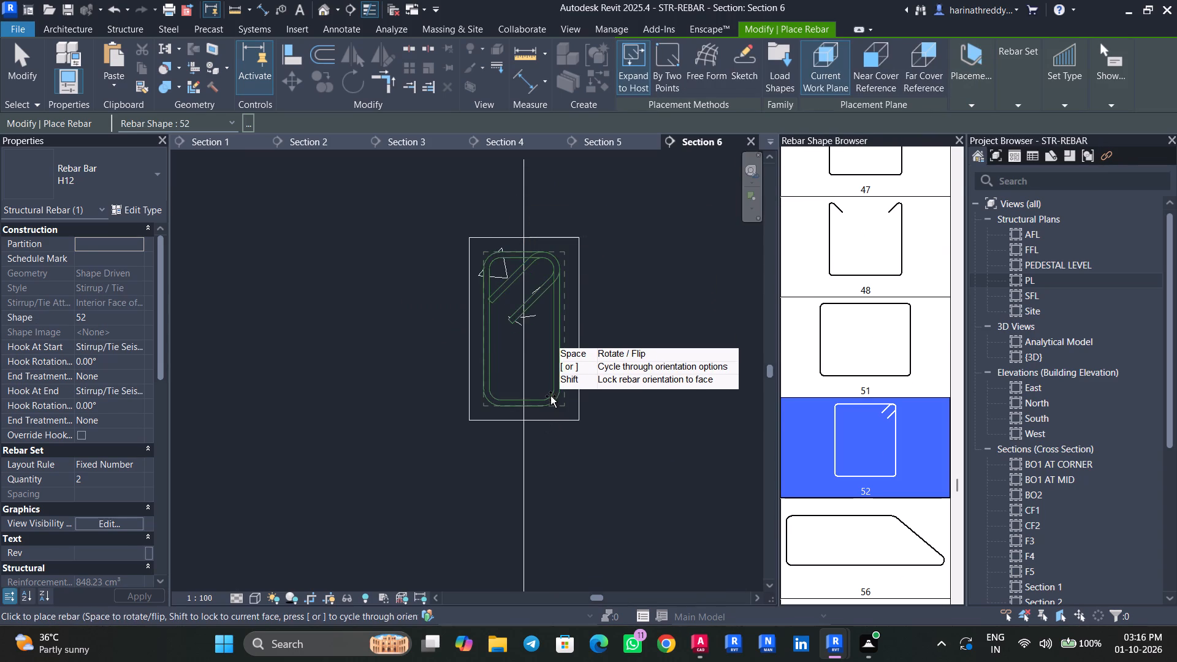
pyautogui.press('Escape')
pyautogui.press('Escape')
# Change the B09 beam's stirrup to bar type H8.
pyautogui.click(553, 393)
pyautogui.click(96, 167)
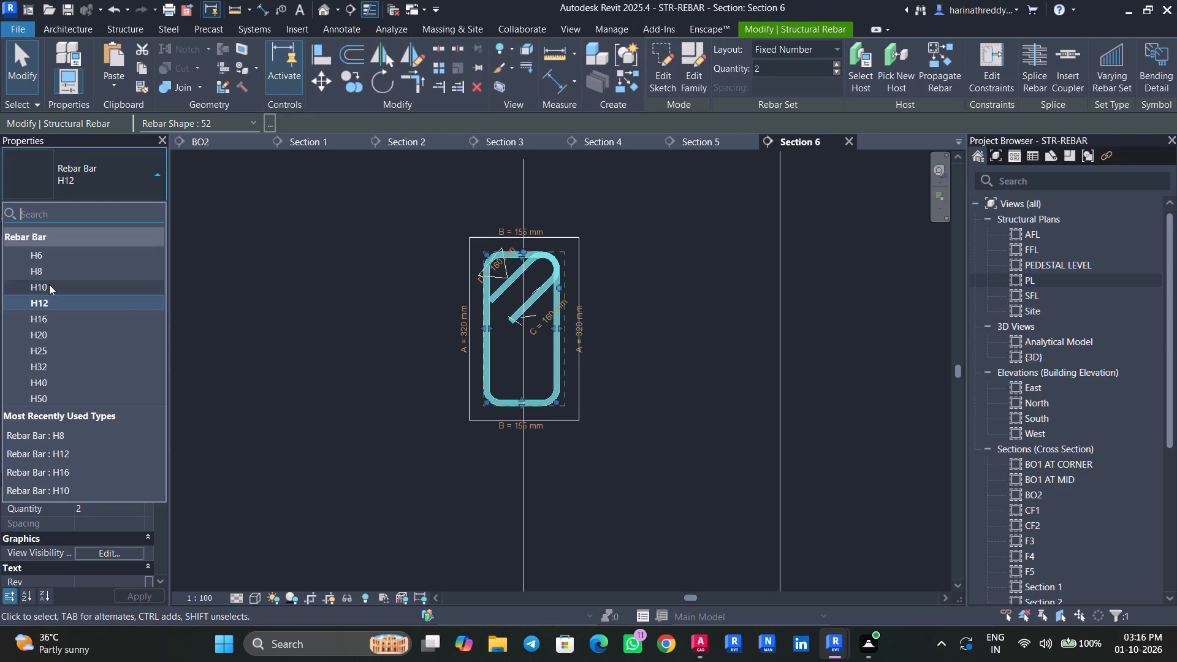
pyautogui.click(53, 273)
# Check the stirrup spacing for B09 in the AutoCAD cross-section detail.
pyautogui.click(696, 653)
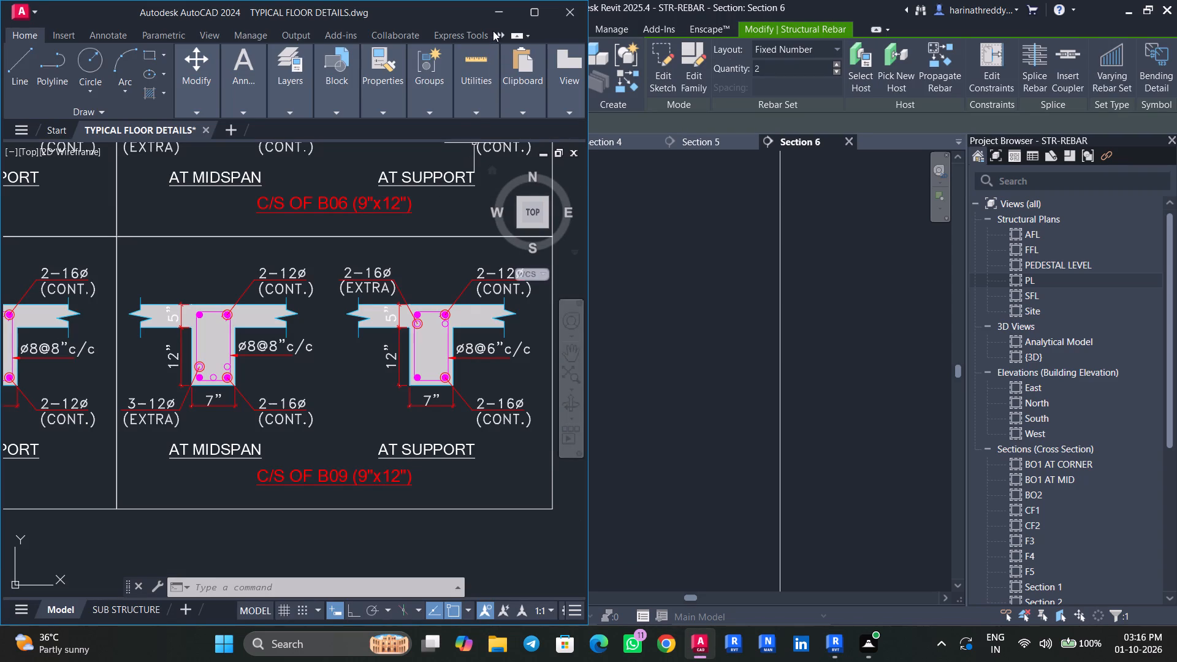
pyautogui.click(495, 13)
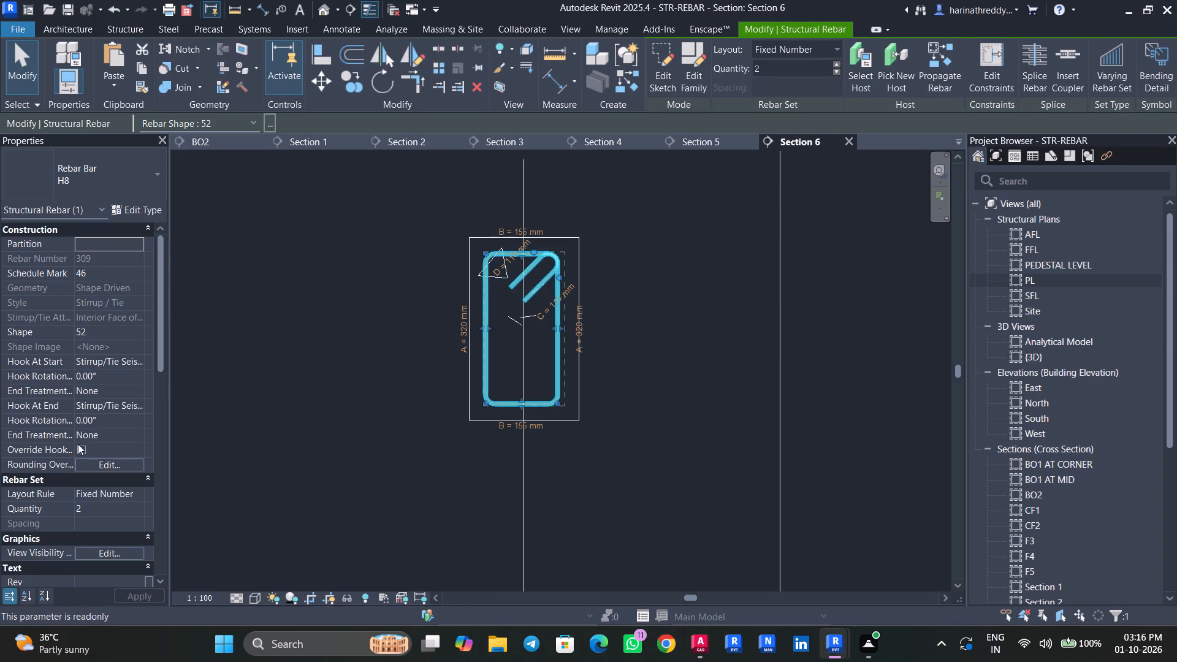
# Set the B09 stirrup's layout rule to Maximum Spacing with a spacing of 8".
pyautogui.click(136, 494)
pyautogui.click(109, 535)
pyautogui.click(128, 522)
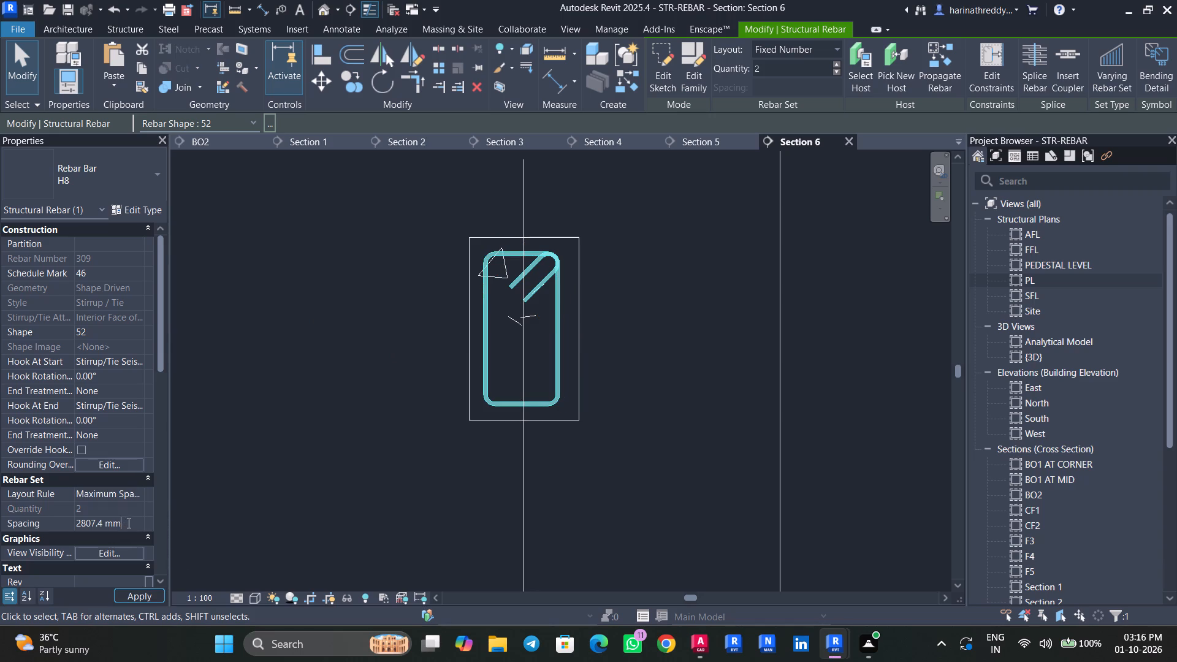
pyautogui.moveTo(128, 525); pyautogui.dragTo(53, 523)
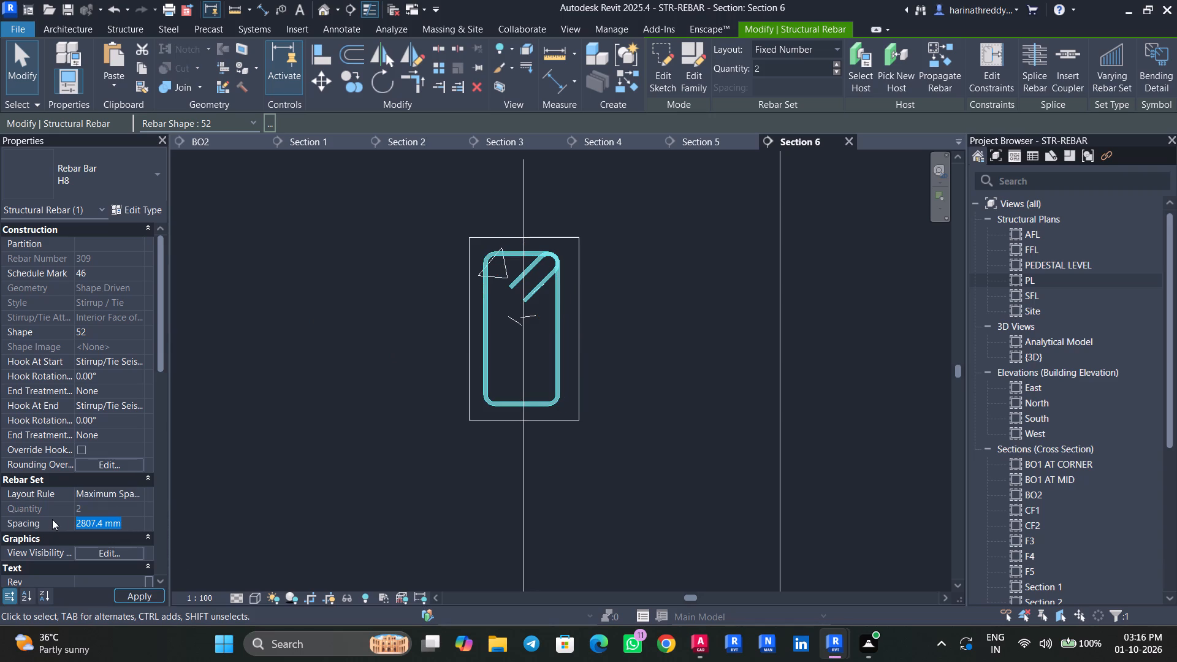
pyautogui.write('8"')
pyautogui.press('Return')
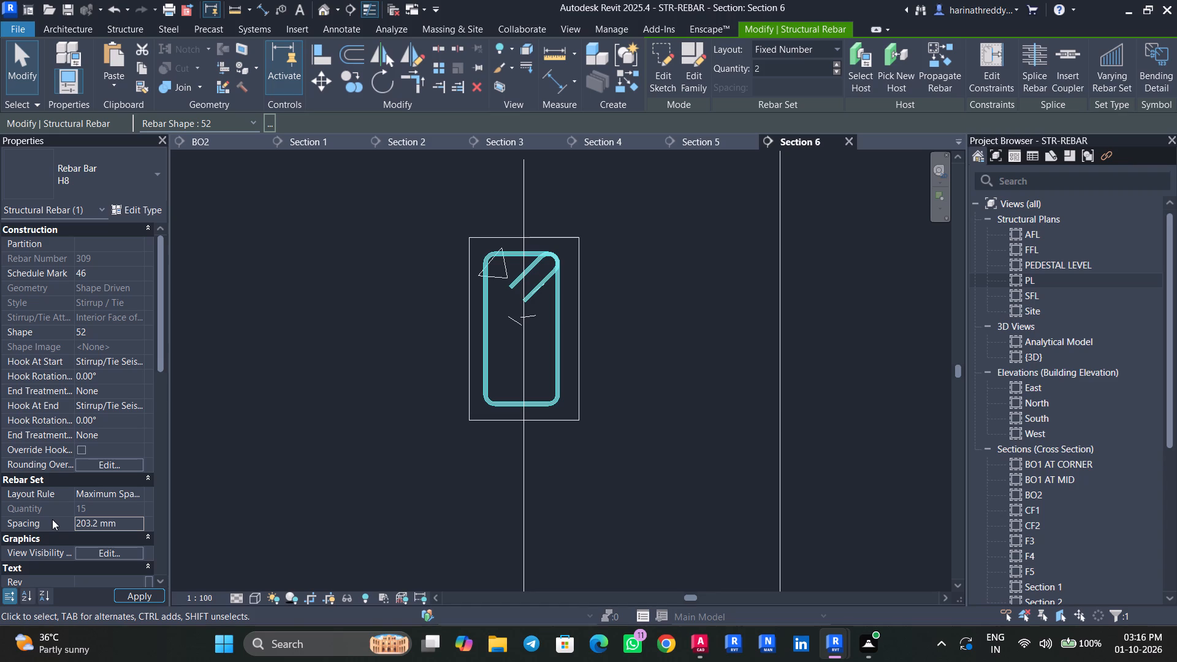
pyautogui.press('Escape')
pyautogui.press('Escape')
# Select all H8 rebar instances in the project and set them to display unobscured in the {3D} view.
pyautogui.scroll(3, 612, 346)
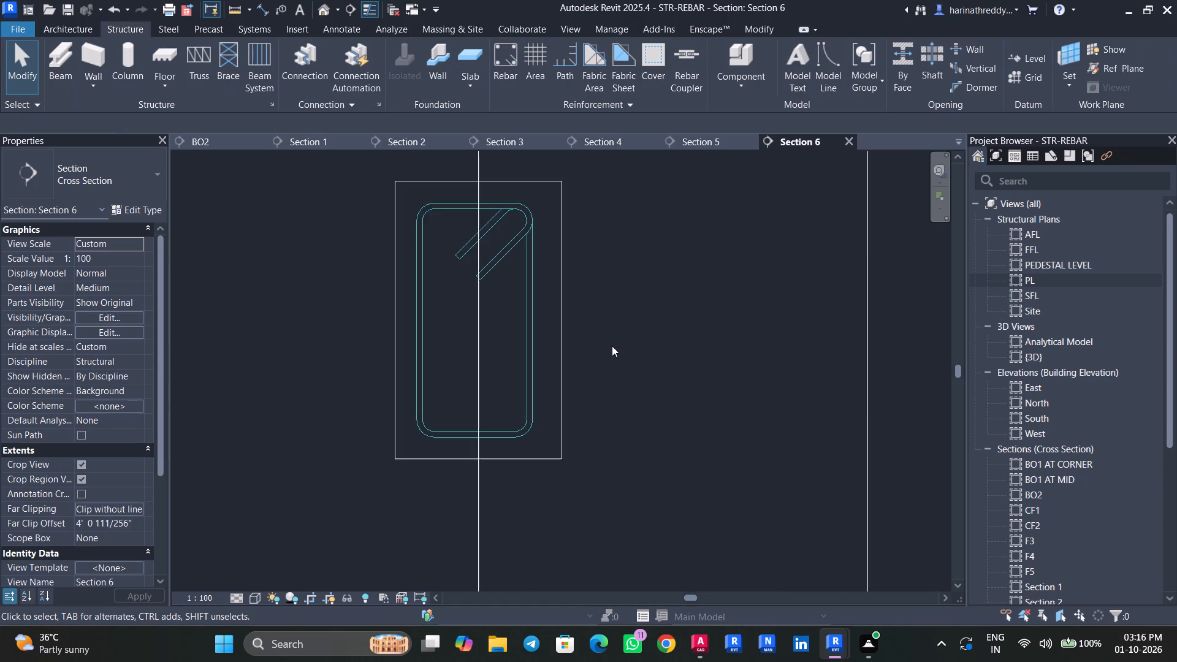
pyautogui.scroll(-7, 612, 346)
pyautogui.click(541, 321)
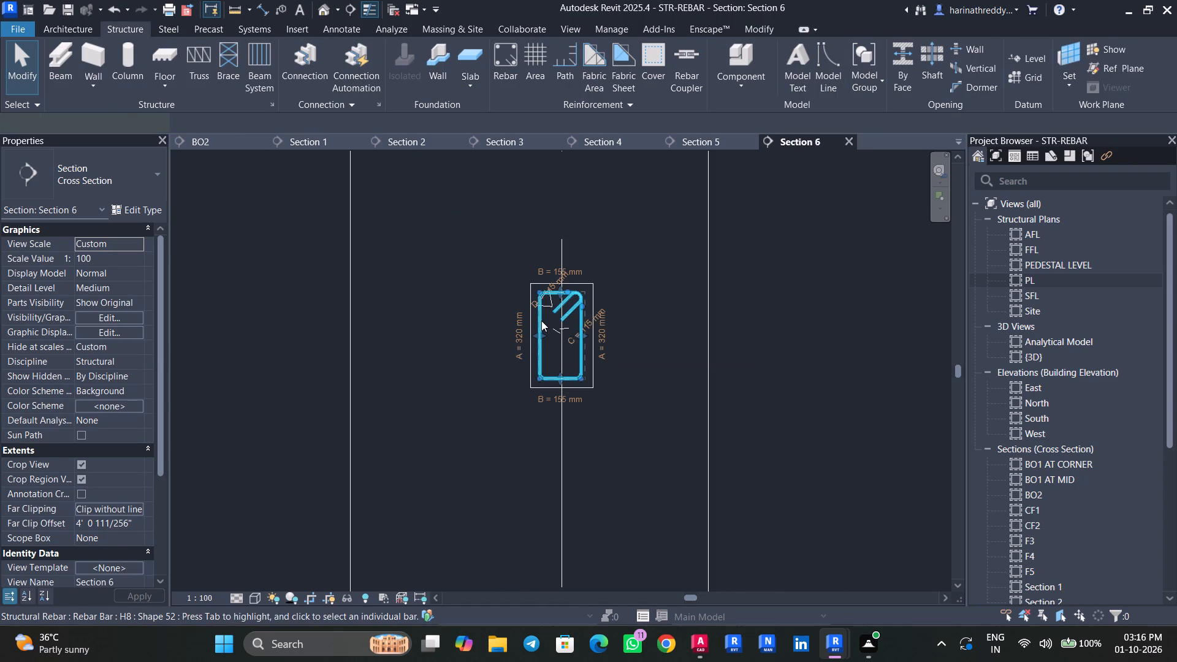
pyautogui.write('SA')
pyautogui.click(133, 539)
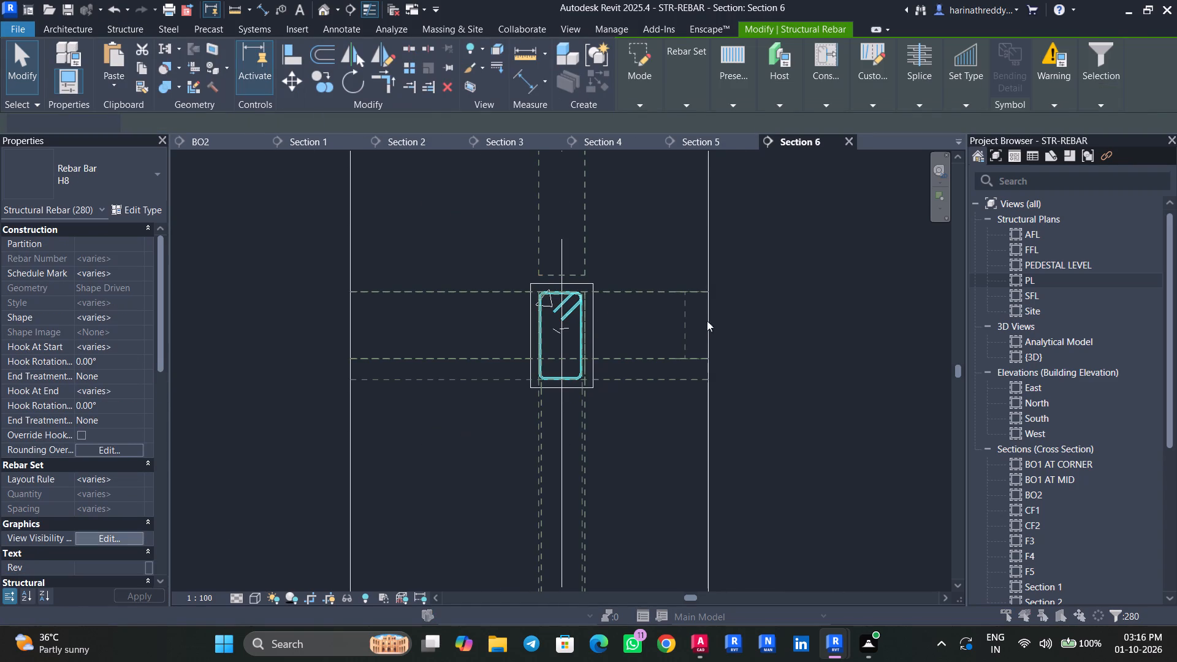
pyautogui.click(715, 284)
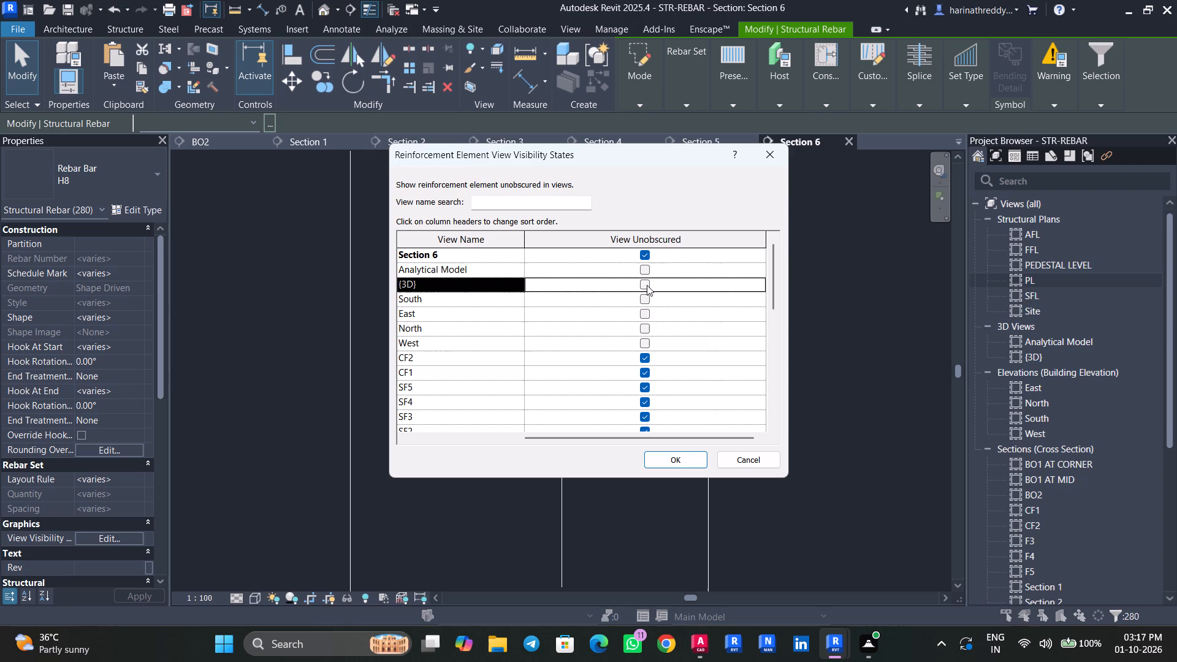
pyautogui.click(647, 285)
pyautogui.click(684, 460)
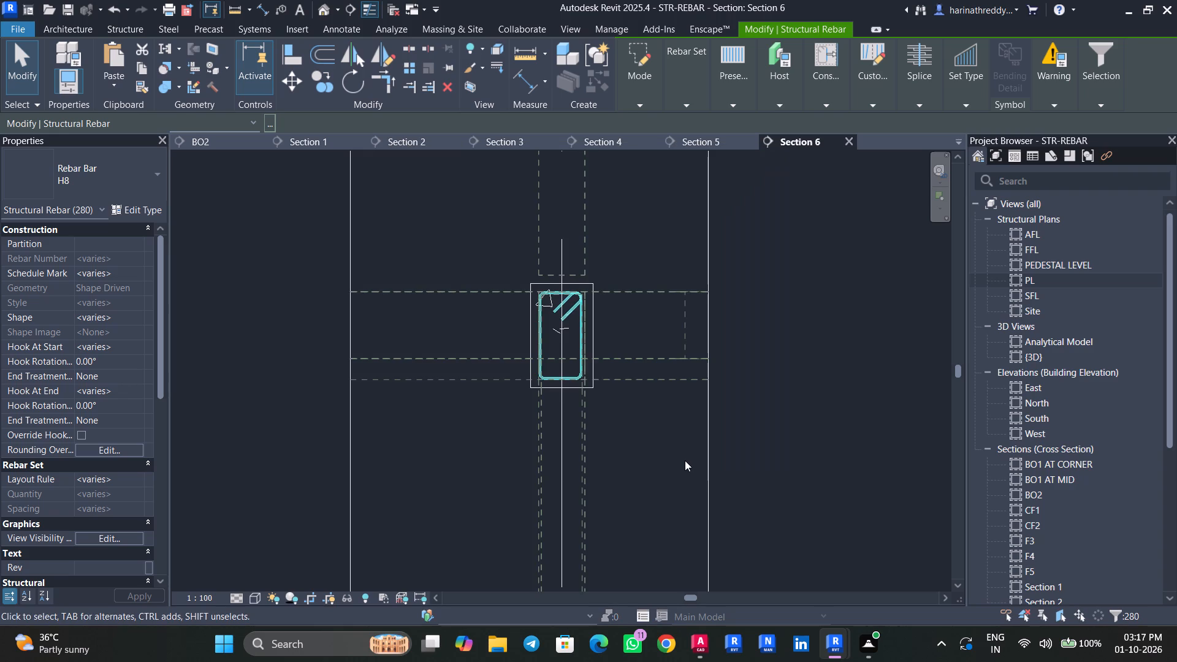
pyautogui.scroll(3, 579, 309)
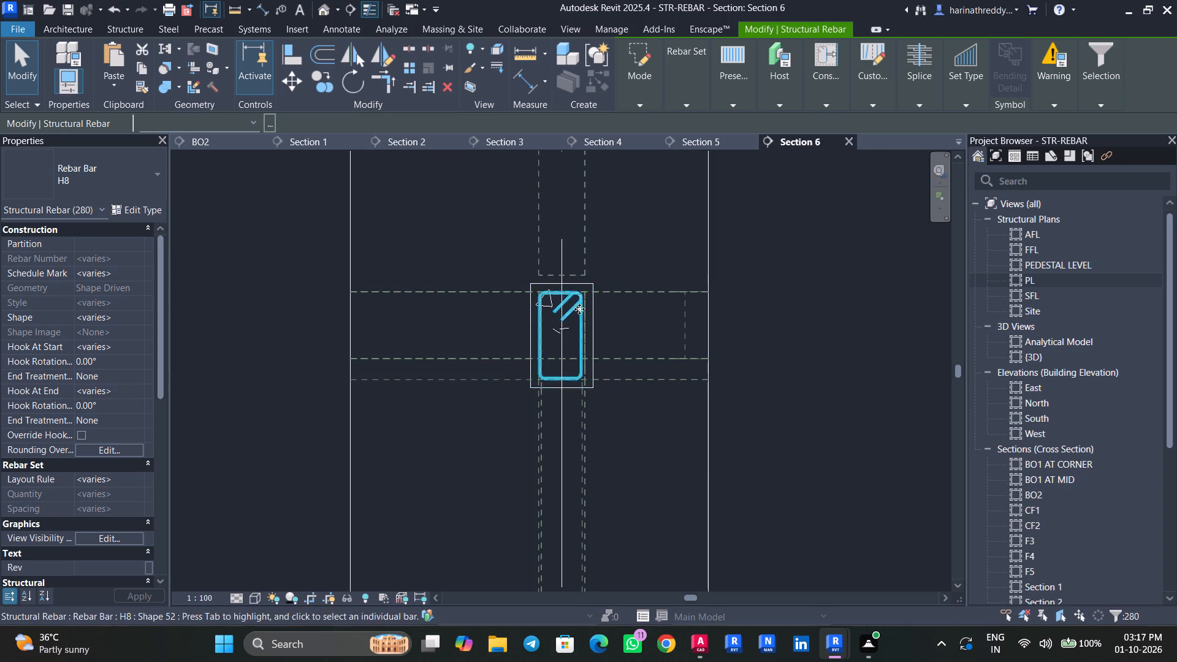
pyautogui.scroll(3, 579, 309)
pyautogui.scroll(-1, 588, 314)
pyautogui.scroll(2, 588, 314)
pyautogui.press('Escape')
pyautogui.press('Escape')
# Nudge the B09 stirrup one increment to the right so it is centred in the beam section.
pyautogui.click(612, 325)
pyautogui.press('Escape')
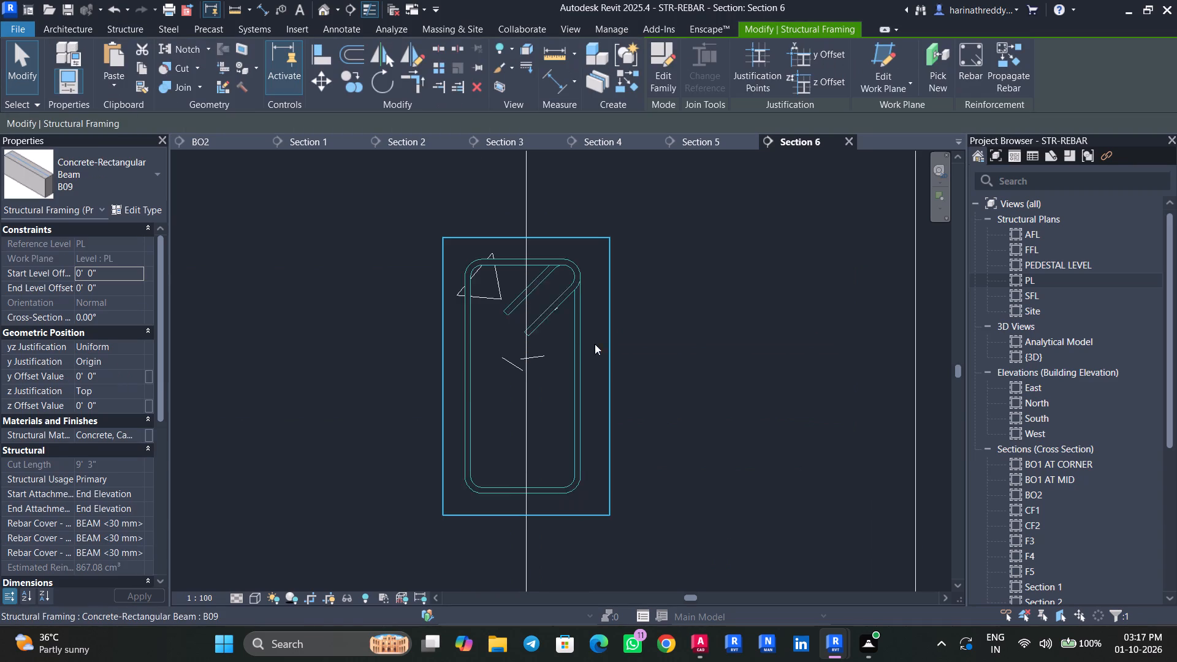
pyautogui.click(576, 370)
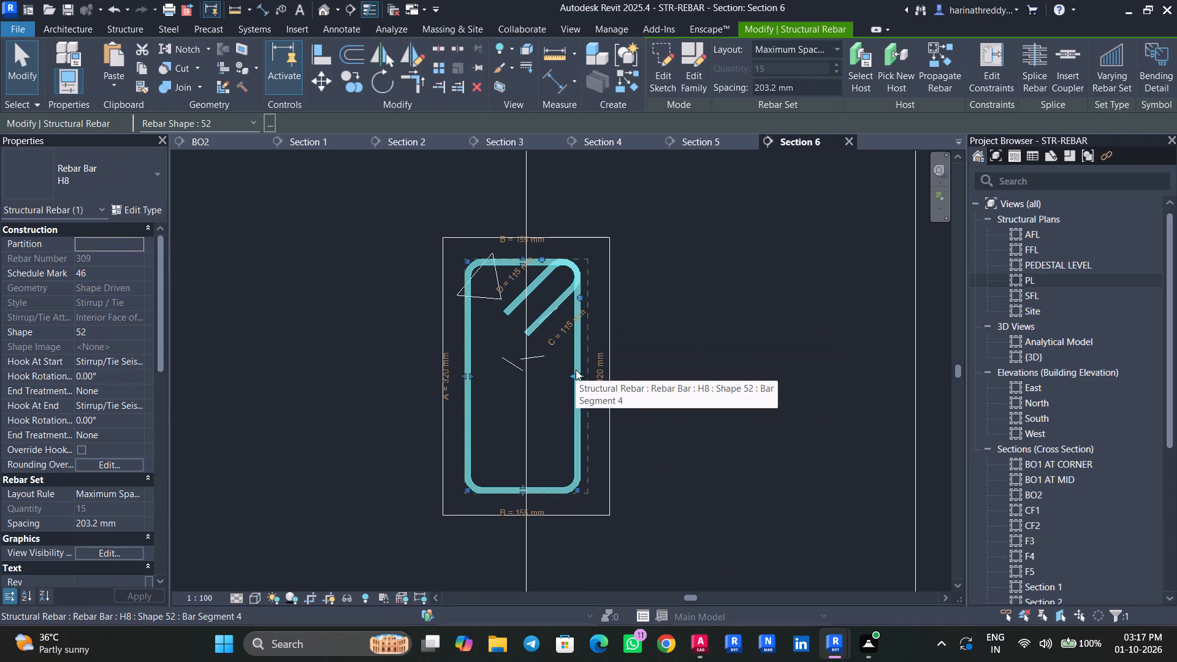
pyautogui.press('Right')
pyautogui.scroll(1, 660, 360)
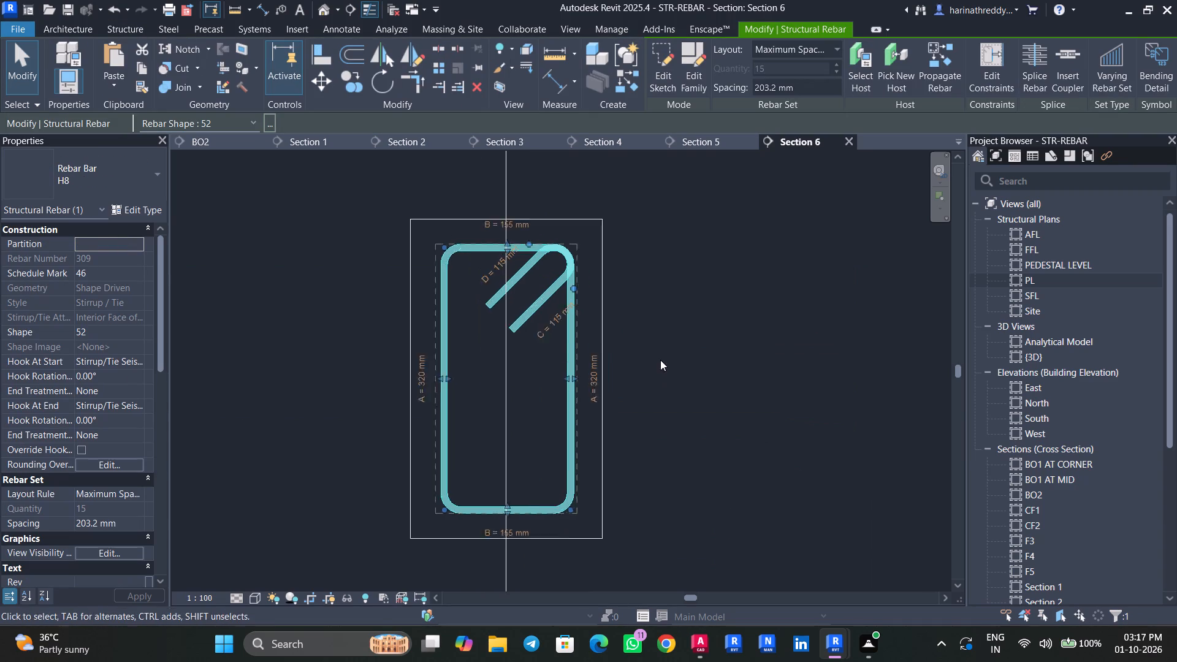
pyautogui.scroll(2, 660, 360)
pyautogui.moveTo(663, 363); pyautogui.dragTo(702, 422, button='middle')
pyautogui.press('Escape')
# Place a two-bar set of H12 straight shape 00 rebar perpendicular to cover along the top of the B09 beam.
pyautogui.click(622, 300)
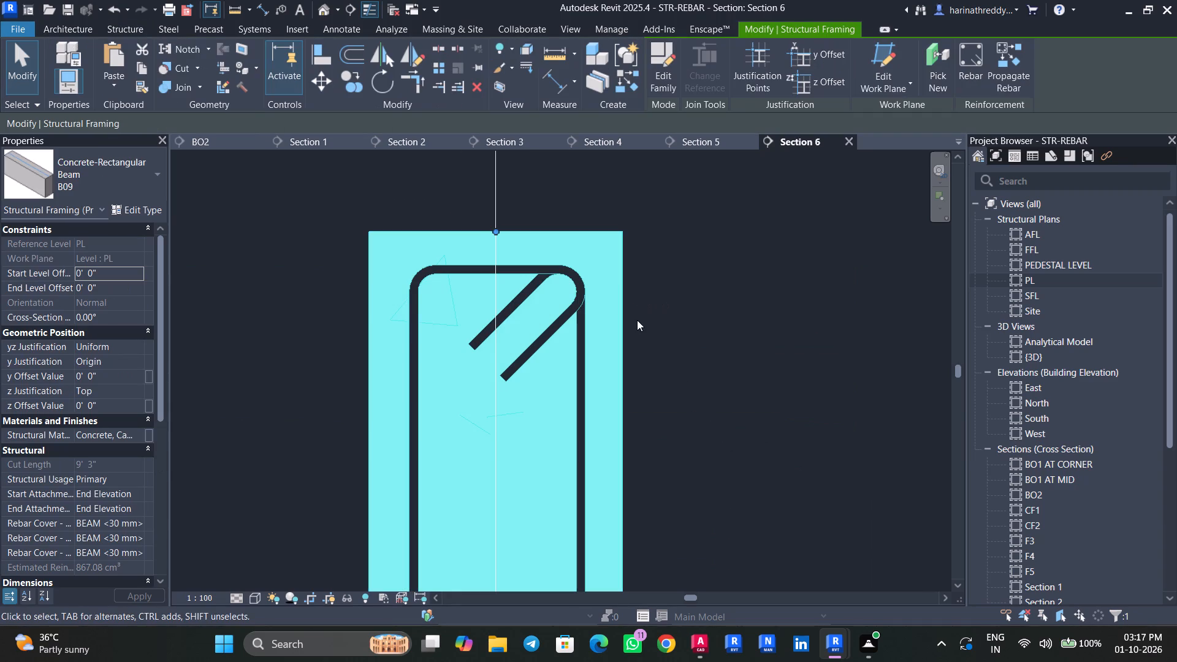
pyautogui.click(979, 78)
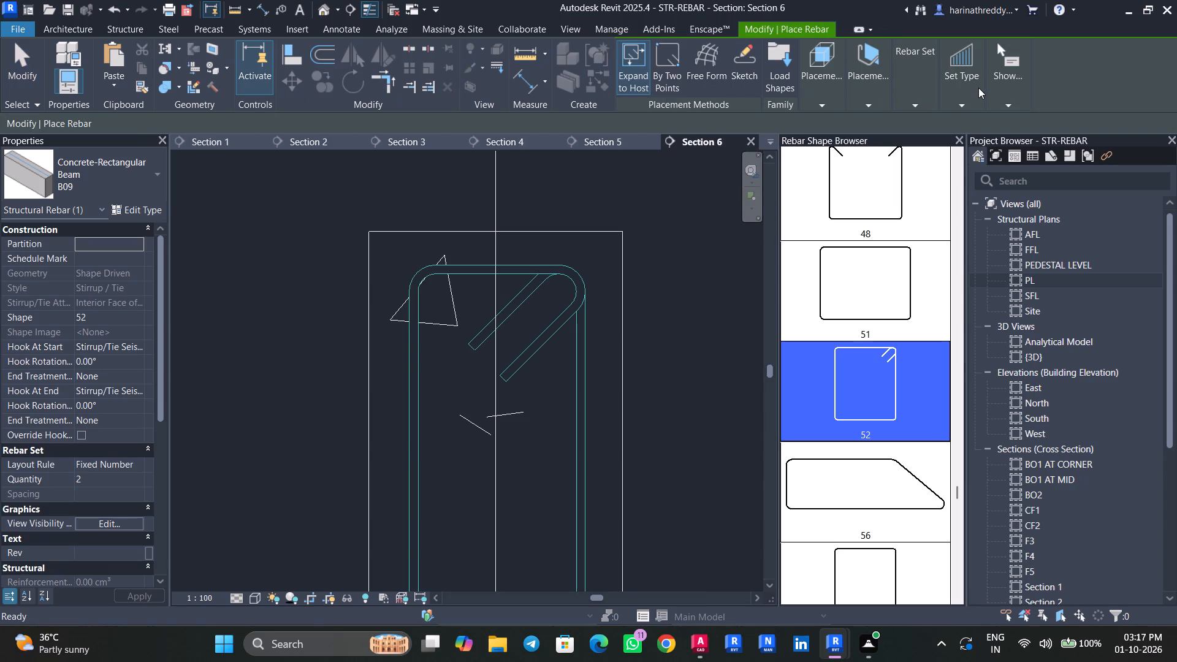
pyautogui.scroll(9, 883, 273)
pyautogui.scroll(-1, 886, 276)
pyautogui.scroll(14, 886, 276)
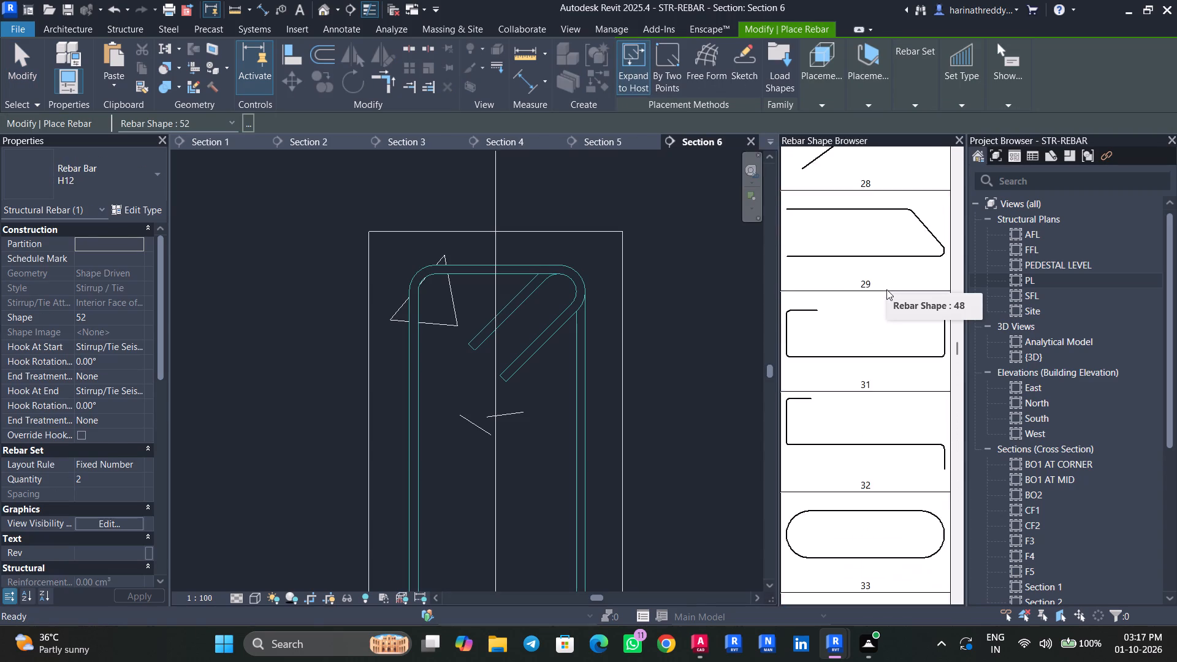
pyautogui.scroll(20, 886, 289)
pyautogui.scroll(19, 886, 289)
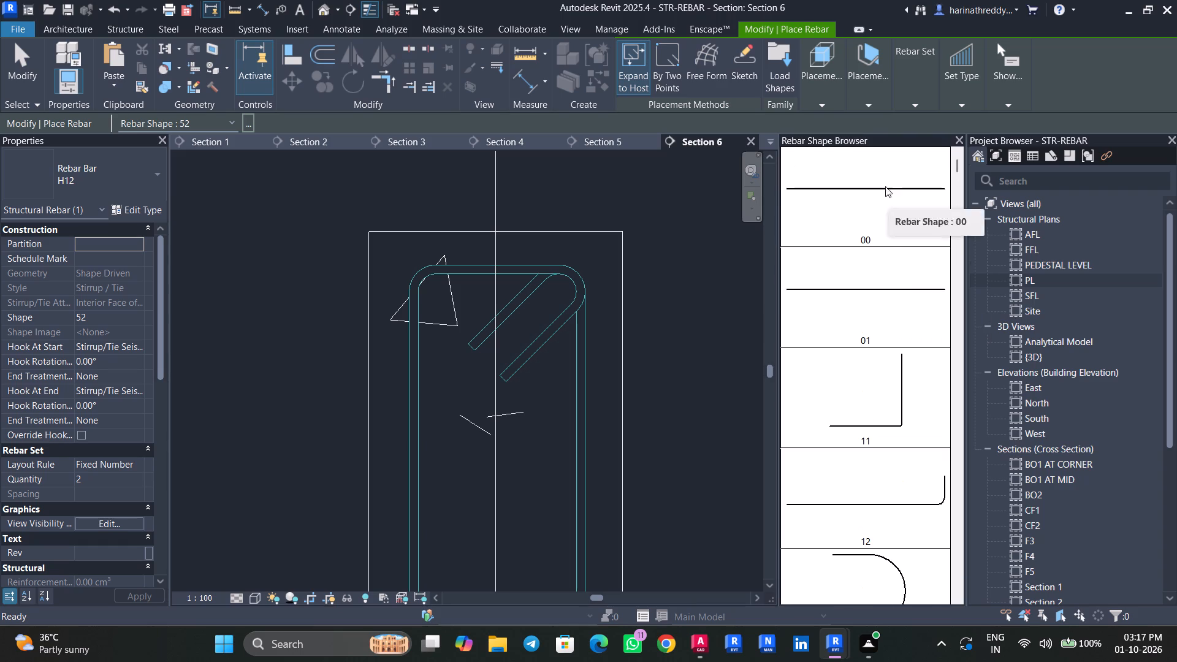
pyautogui.click(885, 186)
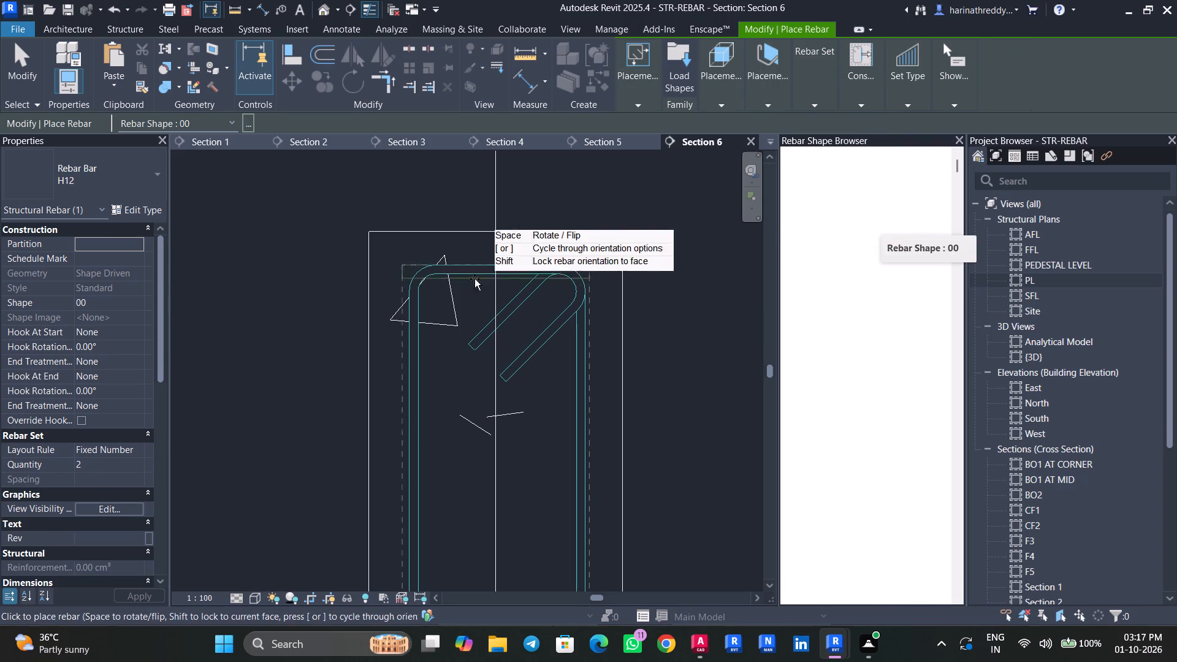
pyautogui.click(769, 101)
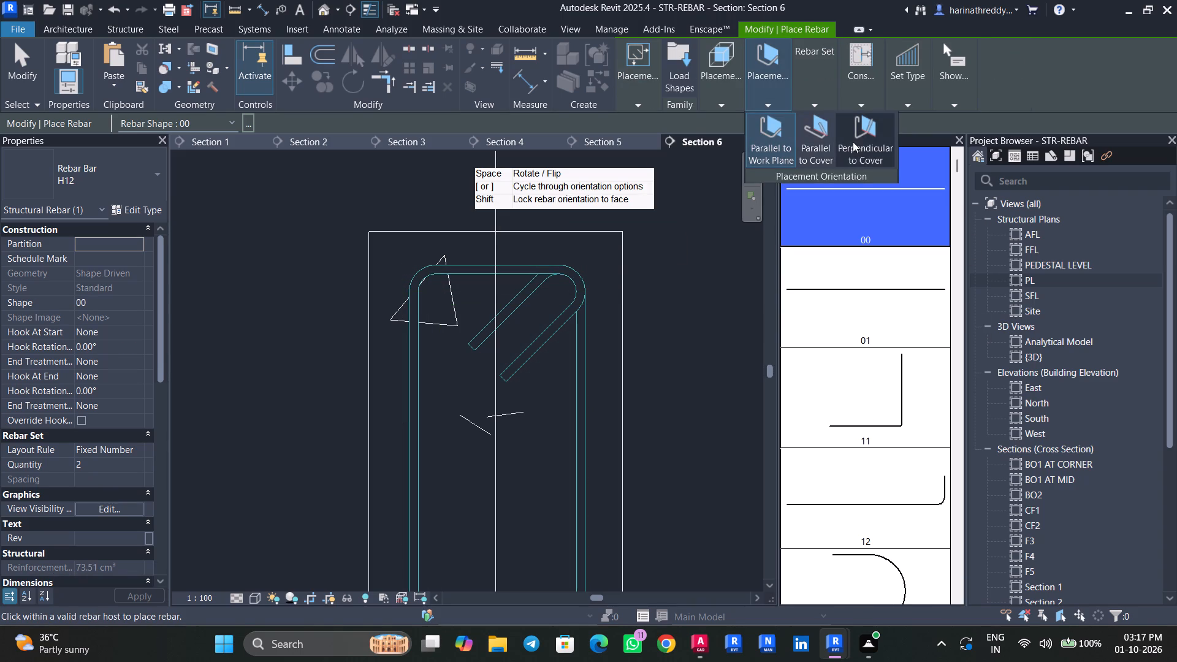
pyautogui.click(853, 142)
pyautogui.scroll(4, 528, 284)
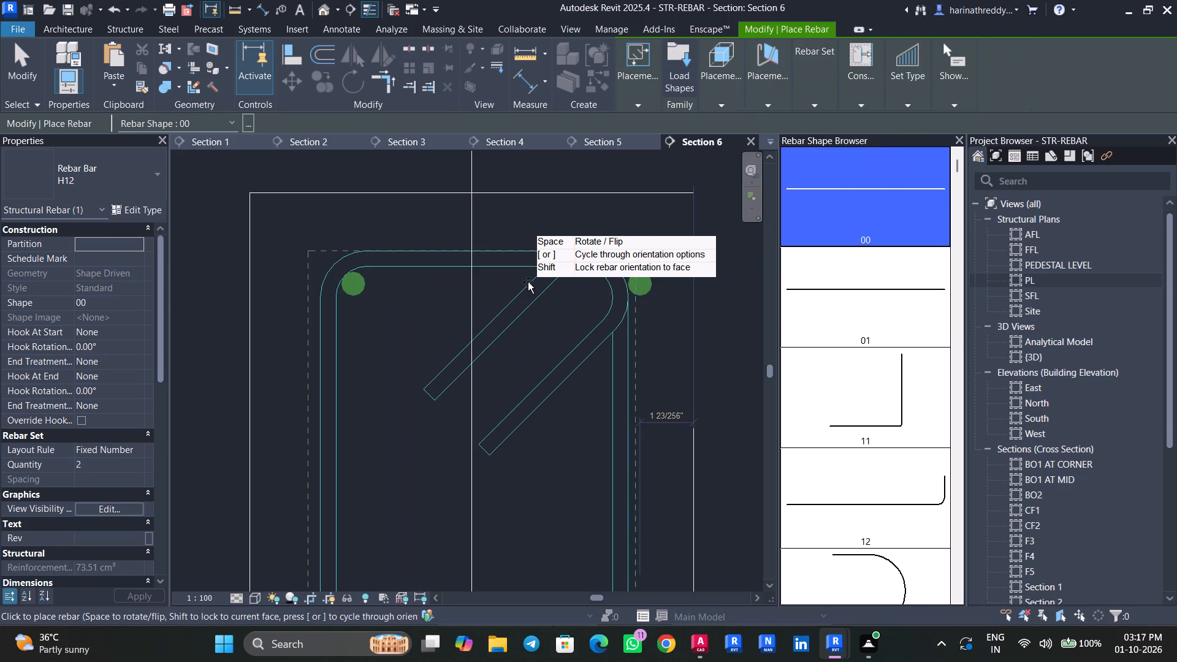
pyautogui.click(511, 291)
# Place a second two-bar set of H12 shape 00 rebar along the bottom of the B09 stirrup.
pyautogui.scroll(-4, 510, 332)
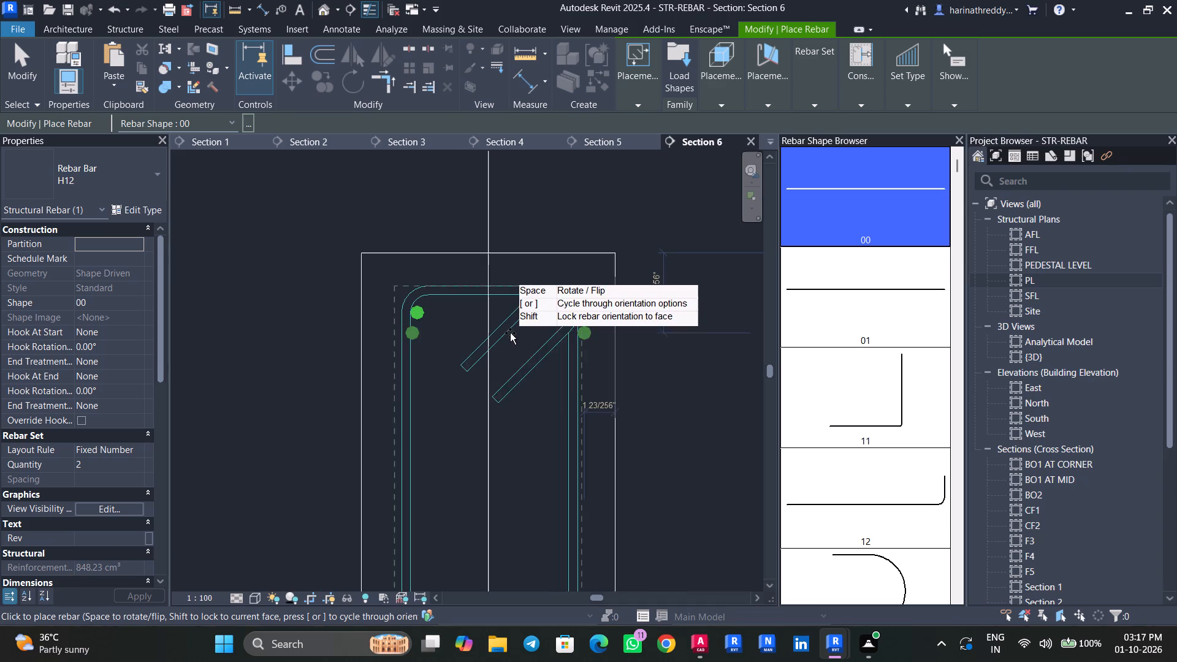
pyautogui.scroll(-3, 510, 333)
pyautogui.moveTo(501, 397); pyautogui.dragTo(550, 204, button='middle')
pyautogui.scroll(5, 537, 327)
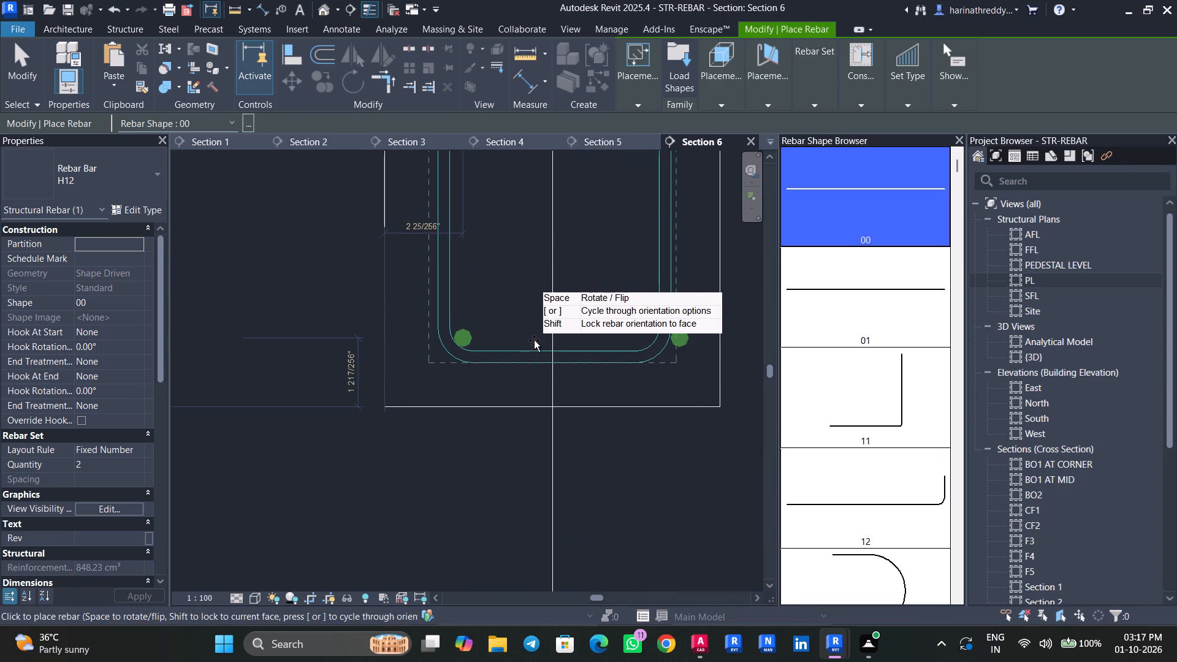
pyautogui.click(533, 338)
pyautogui.press('Escape')
pyautogui.press('Escape')
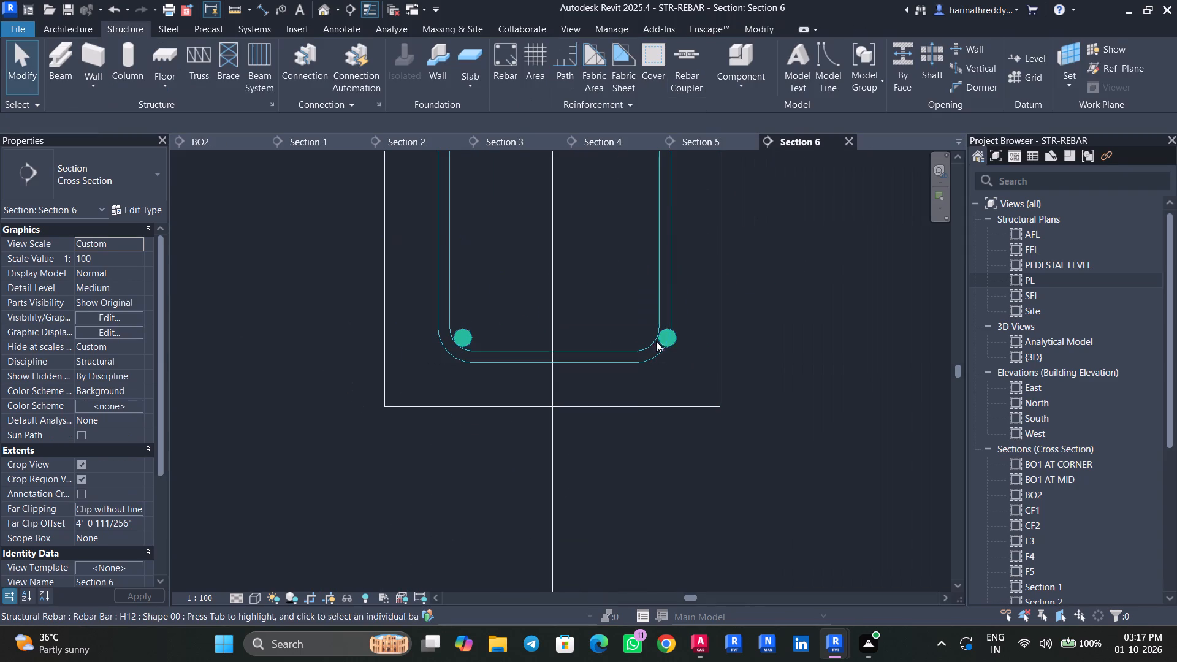
# Pull the bottom set's right-hand bar inward so it sits inside the stirrup leg.
pyautogui.click(663, 341)
pyautogui.moveTo(660, 337); pyautogui.dragTo(652, 337)
pyautogui.press('Escape')
# Move the top H12 bar pair up and adjust it sideways so both bars fit into the stirrup's upper corners.
pyautogui.scroll(-4, 579, 289)
pyautogui.moveTo(571, 242); pyautogui.dragTo(577, 446, button='middle')
pyautogui.scroll(5, 531, 273)
pyautogui.click(505, 295)
pyautogui.scroll(3, 505, 296)
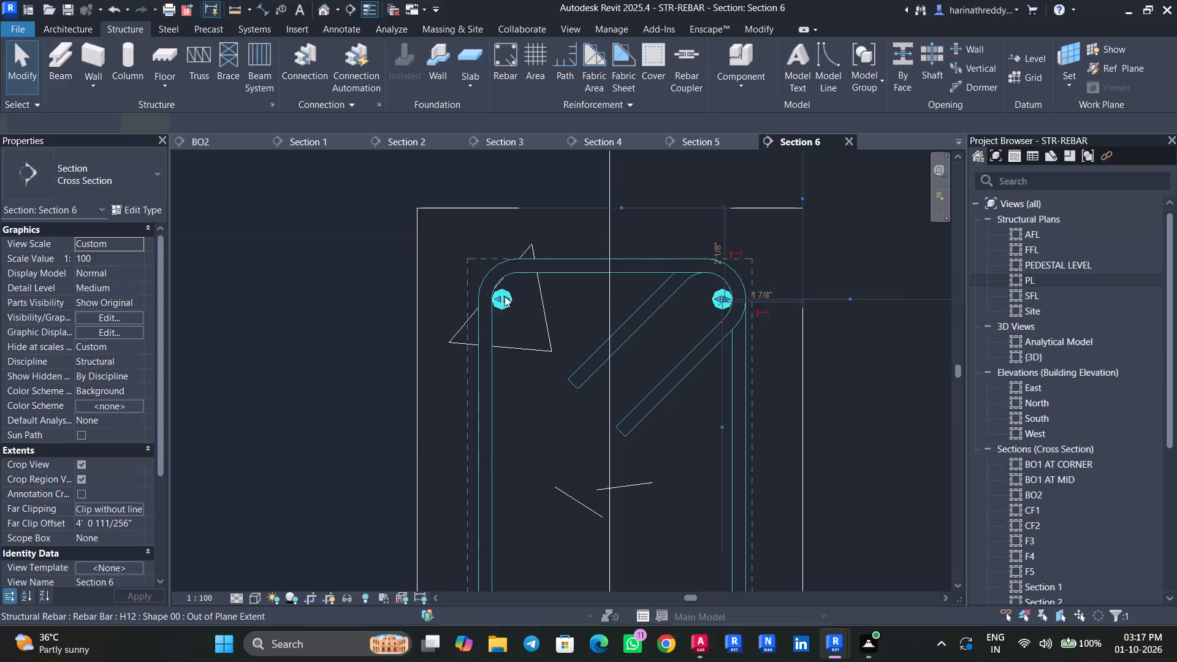
pyautogui.scroll(1, 505, 296)
pyautogui.press('Up')
pyautogui.press('Up')
pyautogui.press('Up')
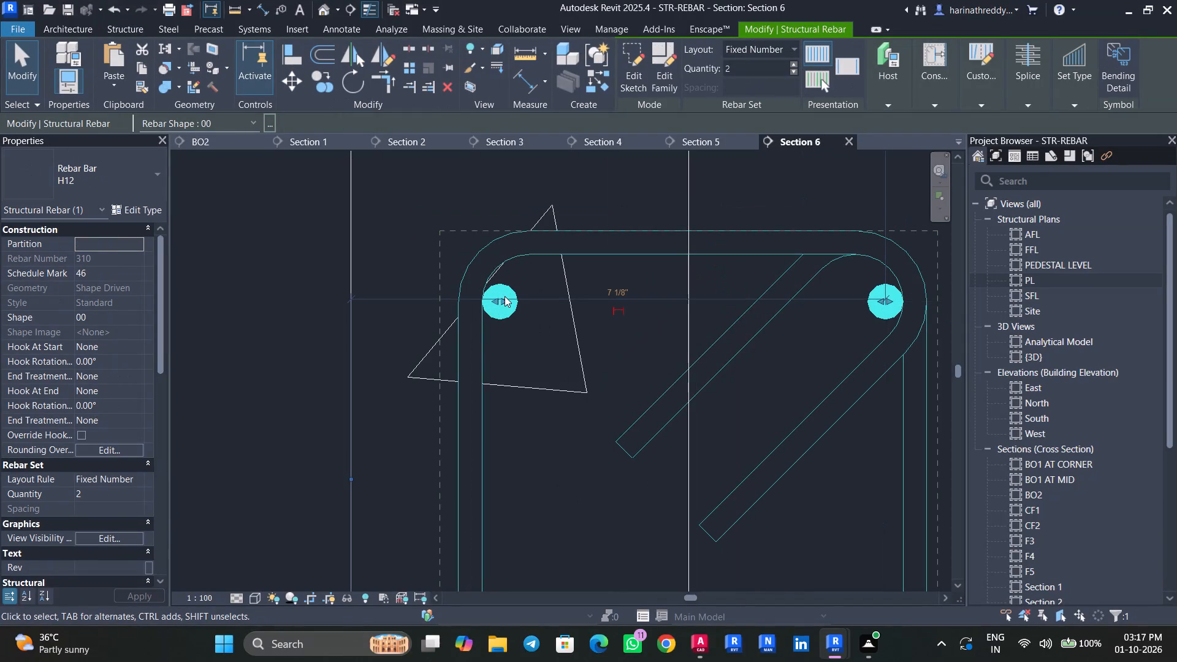
pyautogui.moveTo(505, 294); pyautogui.dragTo(498, 276)
pyautogui.moveTo(501, 295); pyautogui.dragTo(495, 272)
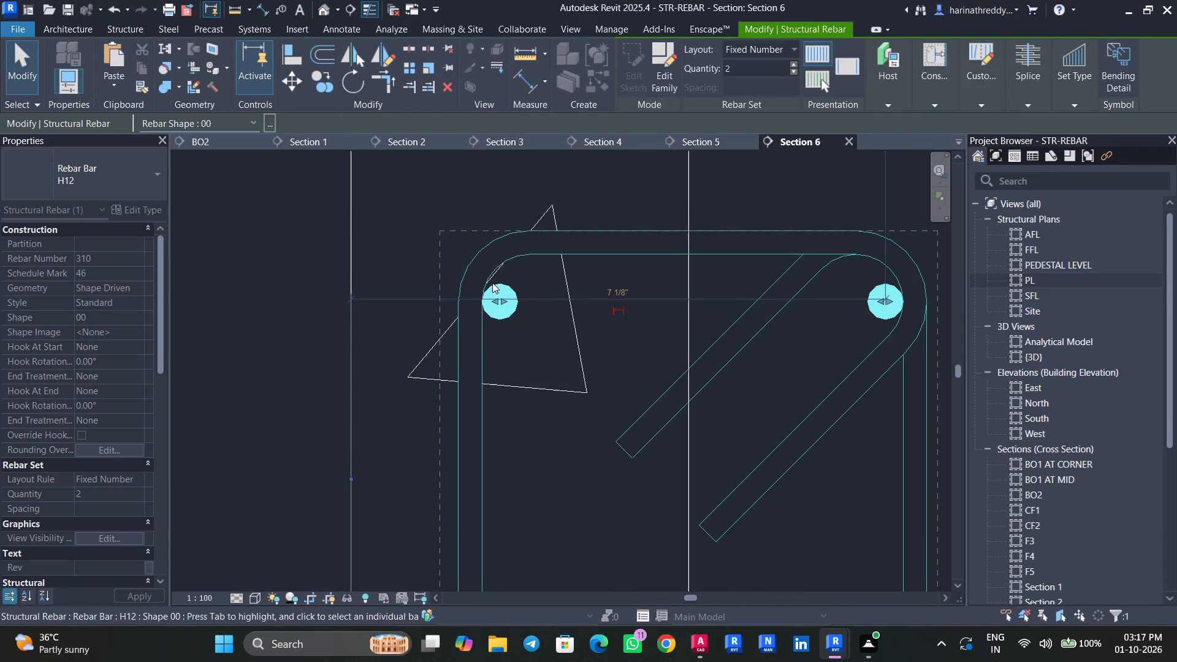
pyautogui.press('Escape')
pyautogui.click(508, 297)
pyautogui.scroll(5, 504, 305)
pyautogui.moveTo(504, 316); pyautogui.dragTo(511, 275)
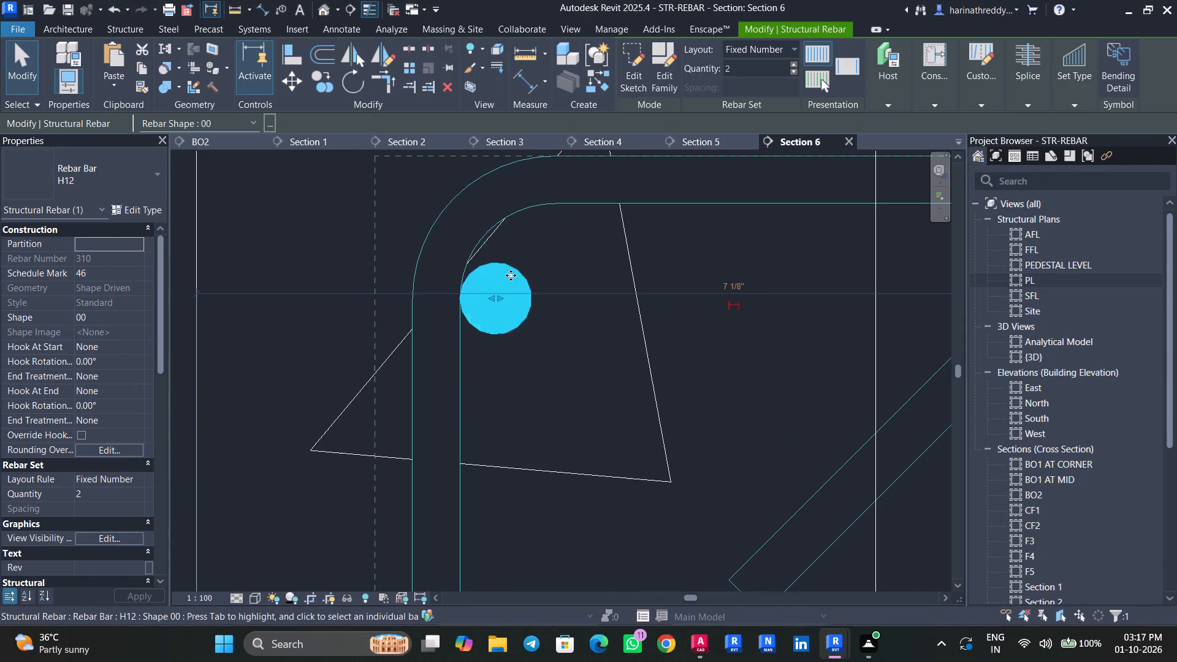
pyautogui.moveTo(511, 275); pyautogui.dragTo(534, 266)
pyautogui.scroll(-2, 541, 303)
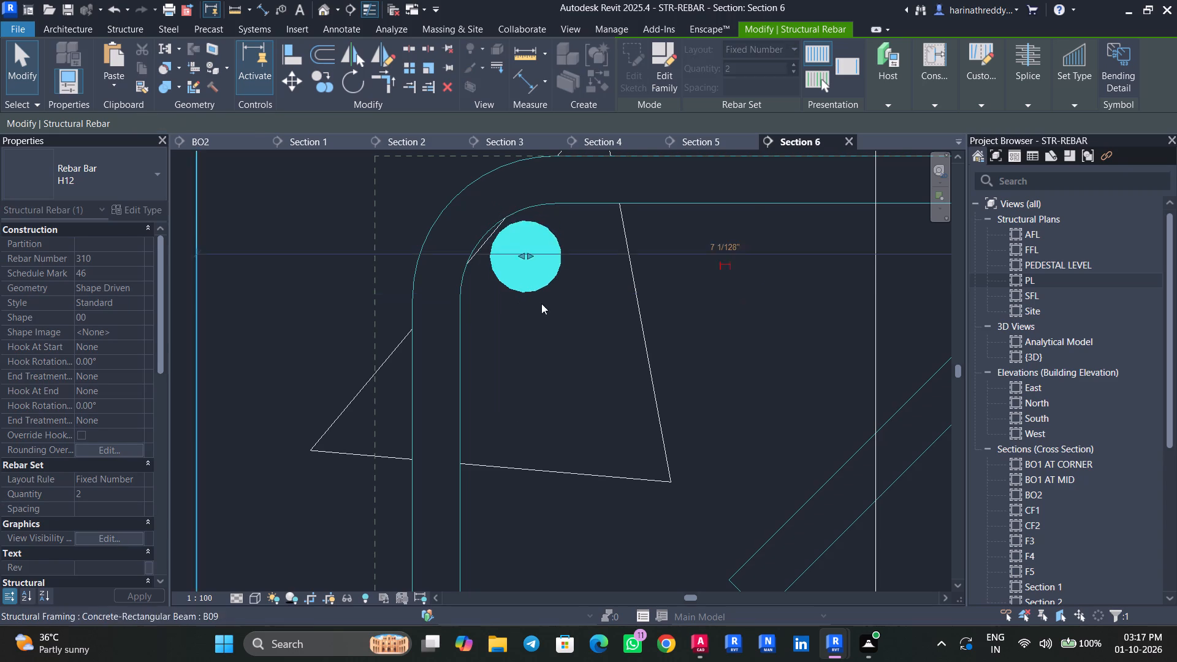
pyautogui.scroll(-8, 541, 303)
pyautogui.scroll(4, 591, 304)
pyautogui.scroll(6, 483, 281)
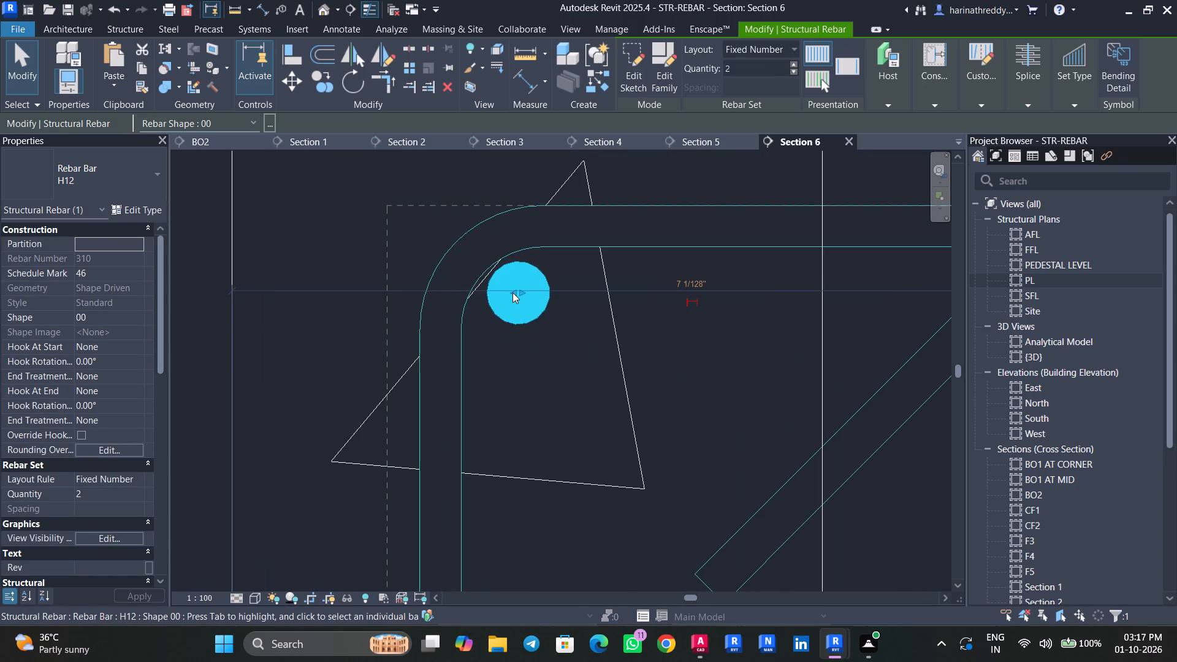
pyautogui.moveTo(512, 292); pyautogui.dragTo(504, 289)
pyautogui.press('Escape')
# Check the B09 section bars in AutoCAD, and copy the bottom H12 pair up to about 4 1/2" above the beam's underside.
pyautogui.scroll(-5, 578, 311)
pyautogui.moveTo(653, 329); pyautogui.dragTo(607, 270, button='middle')
pyautogui.scroll(-3, 606, 272)
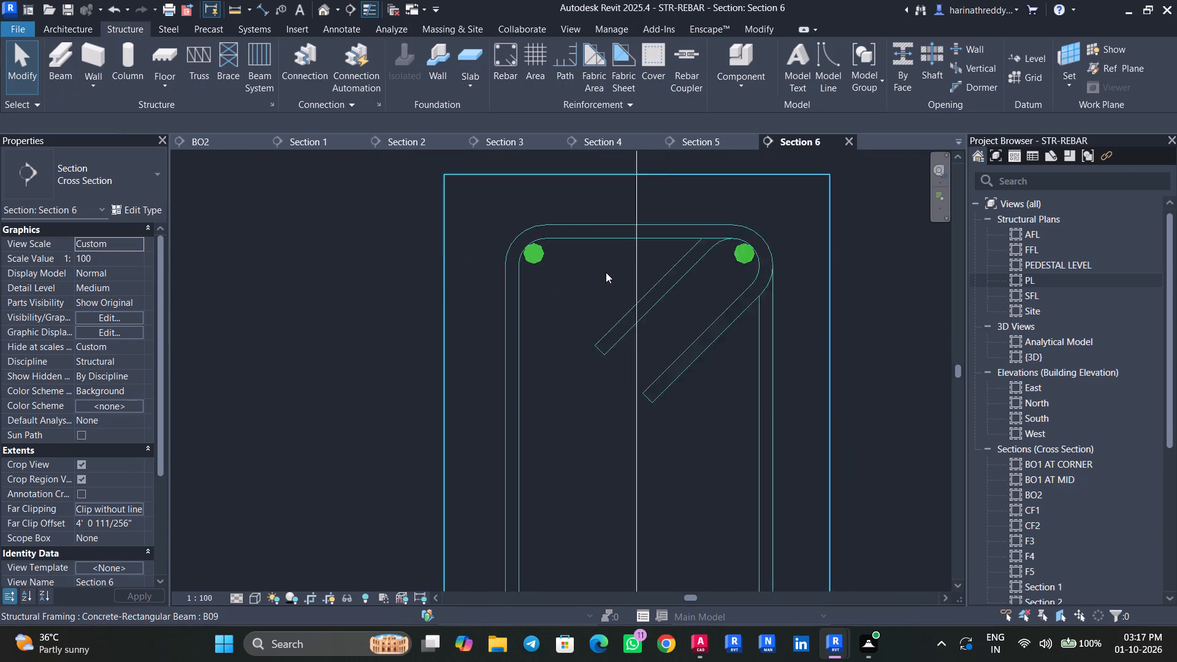
pyautogui.scroll(-6, 606, 272)
pyautogui.click(577, 266)
pyautogui.scroll(3, 576, 266)
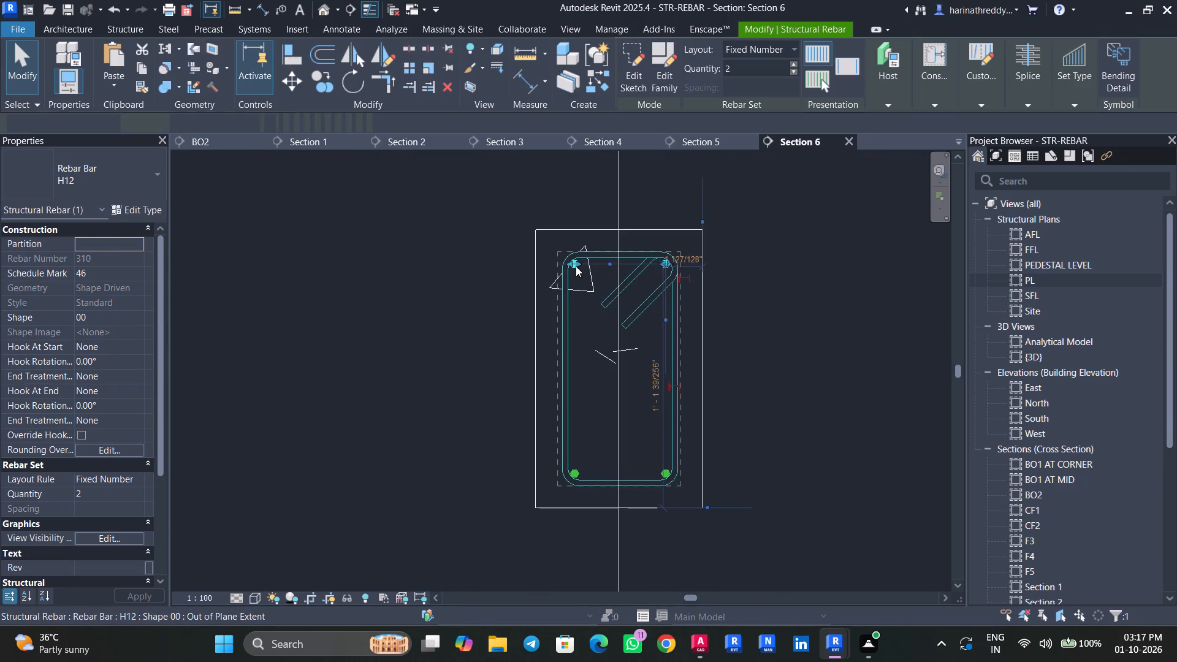
pyautogui.click(701, 636)
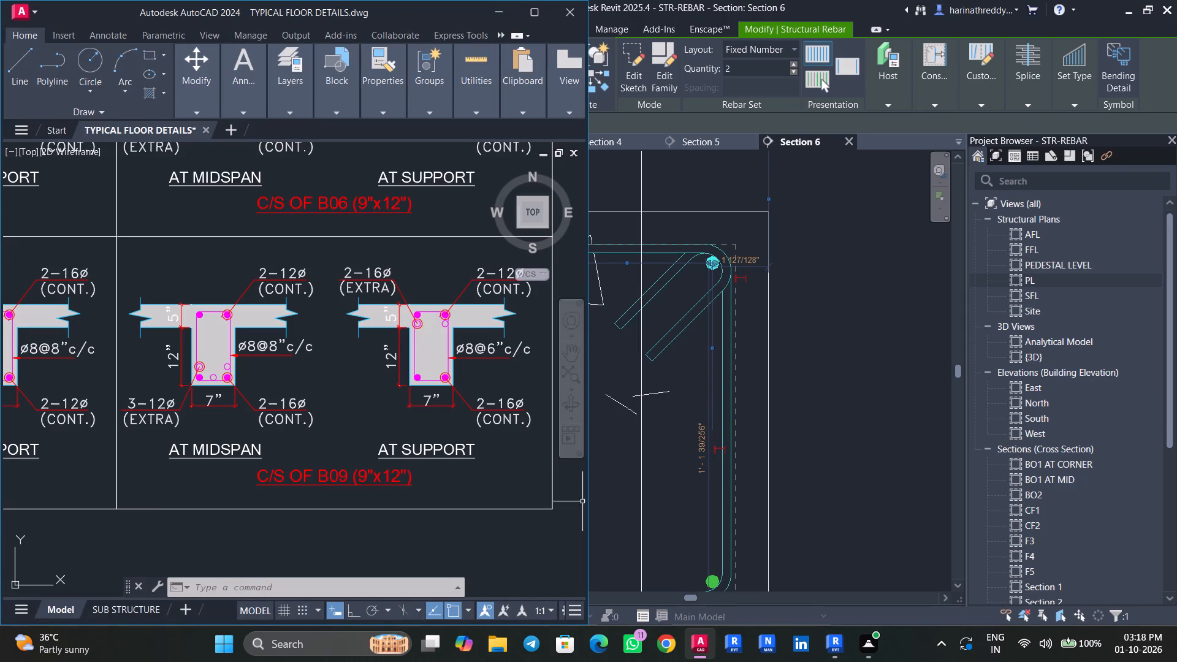
pyautogui.click(502, 12)
pyautogui.press('Escape')
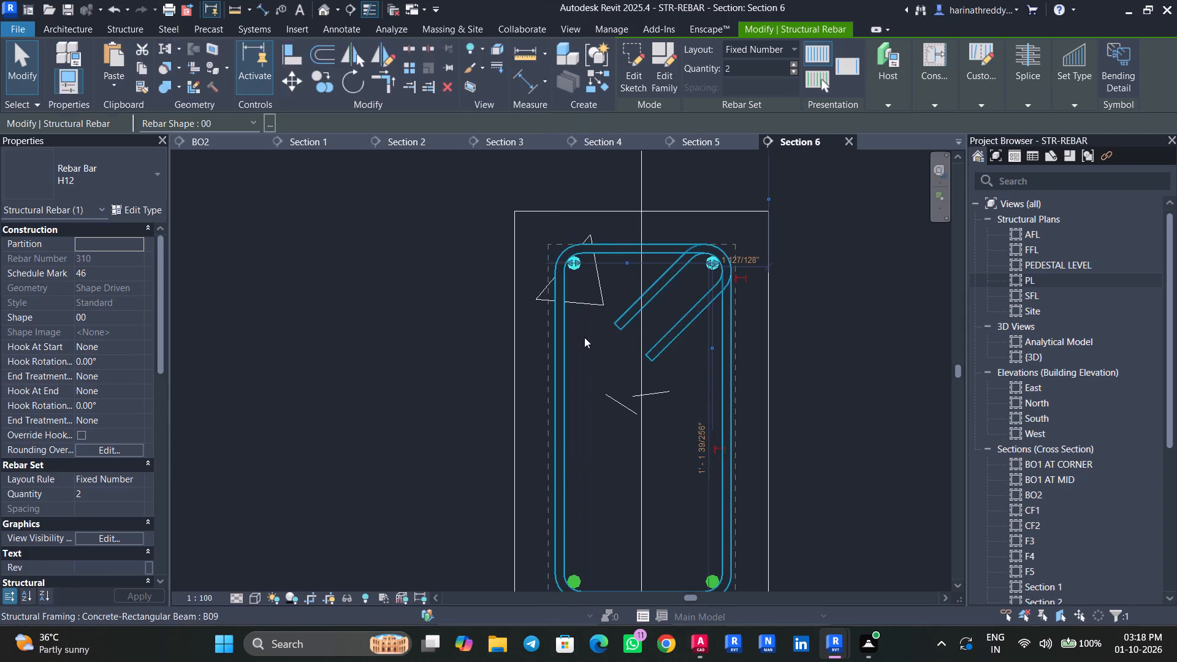
pyautogui.press('Escape')
pyautogui.moveTo(604, 403); pyautogui.dragTo(565, 235, button='middle')
pyautogui.scroll(3, 546, 364)
pyautogui.click(538, 436)
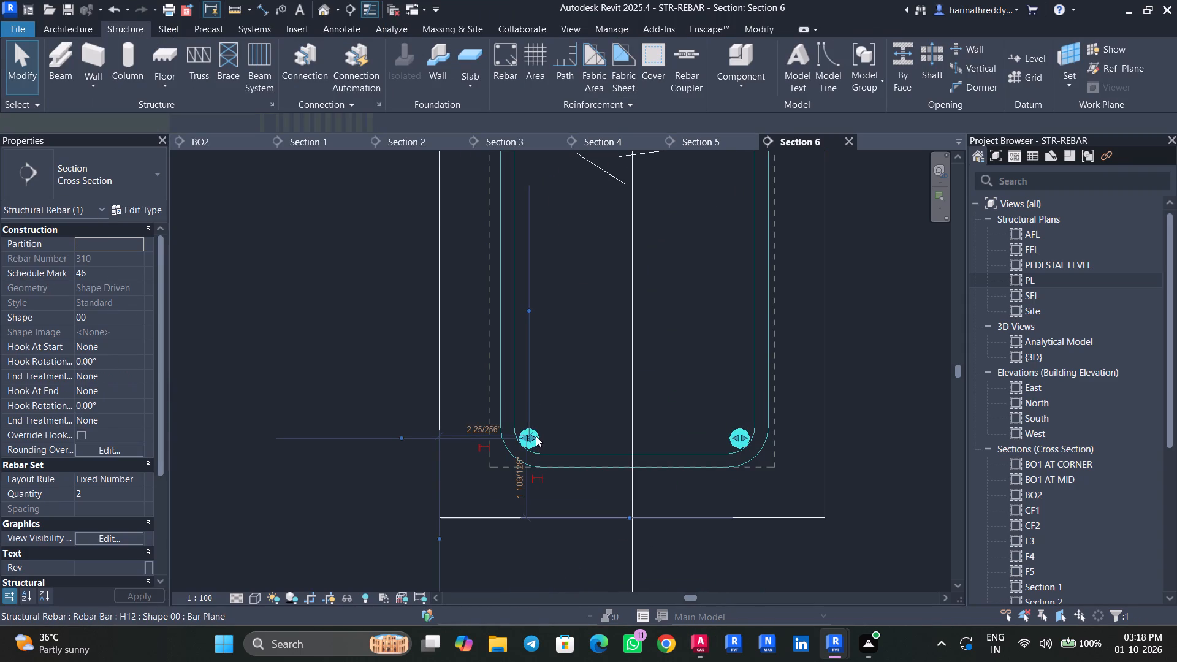
pyautogui.keyDown('ctrl'); pyautogui.moveTo(531, 434); pyautogui.dragTo(528, 387); pyautogui.keyUp('ctrl')
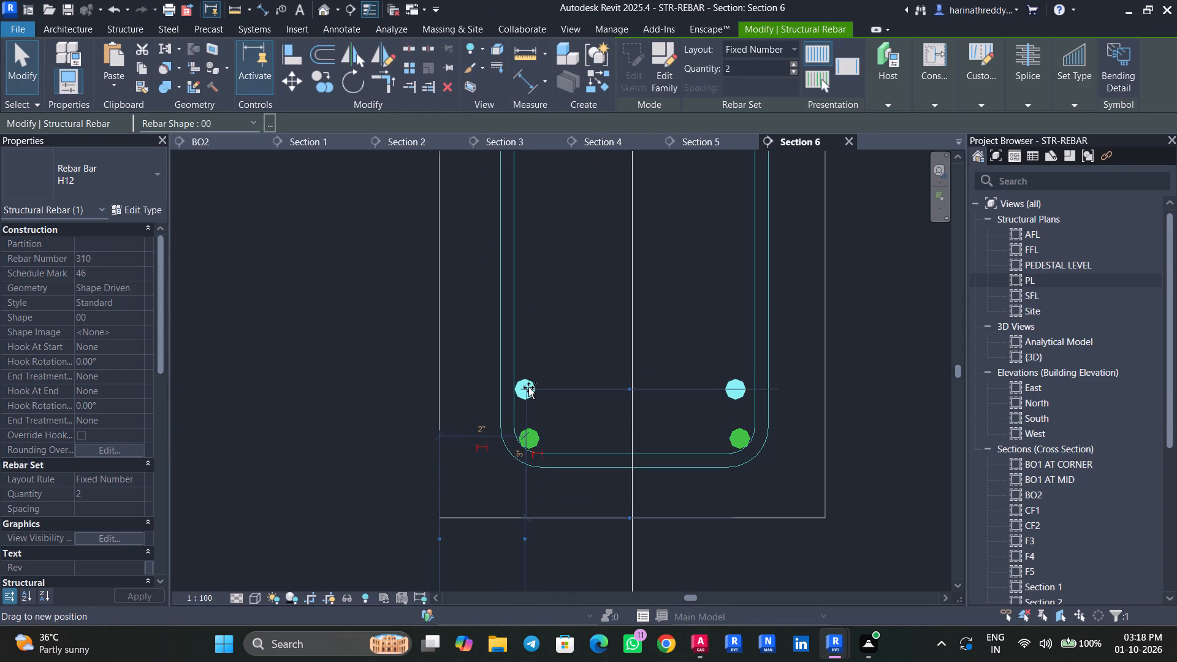
pyautogui.keyDown('ctrl'); pyautogui.moveTo(528, 387); pyautogui.dragTo(531, 324); pyautogui.keyUp('ctrl')
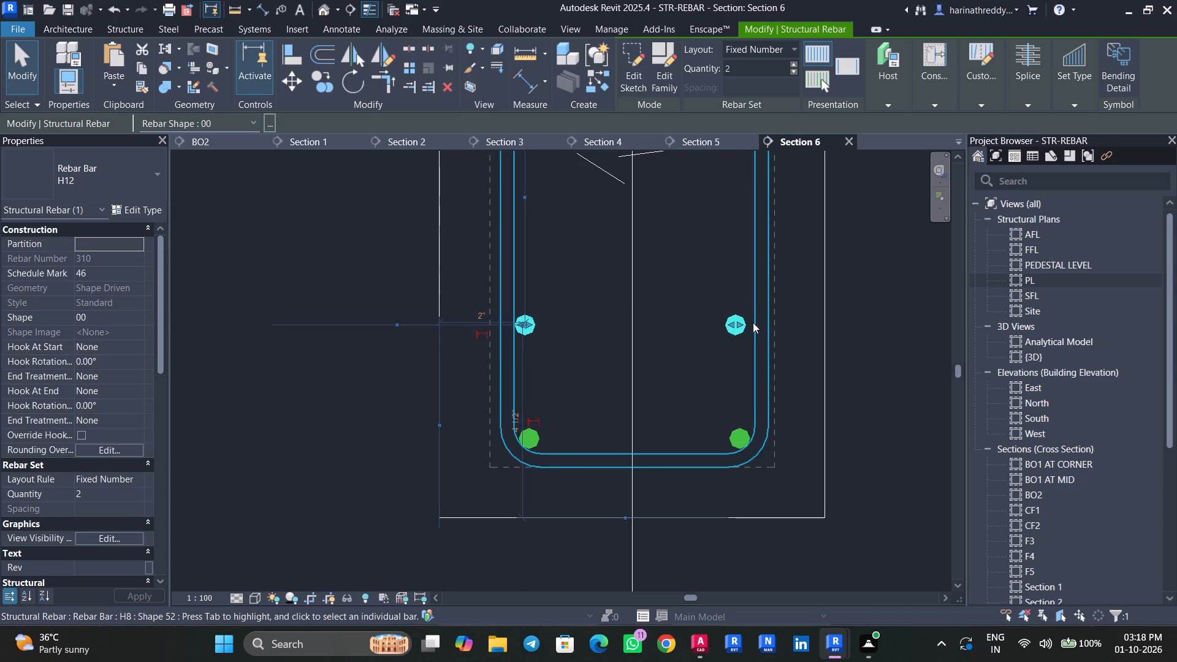
# Pull the right-hand bar of the copied H12 pair outward so it sits against the stirrup's inner leg.
pyautogui.moveTo(740, 321); pyautogui.dragTo(749, 321)
pyautogui.press('Escape')
pyautogui.press('Escape')
pyautogui.scroll(4, 755, 321)
pyautogui.click(730, 321)
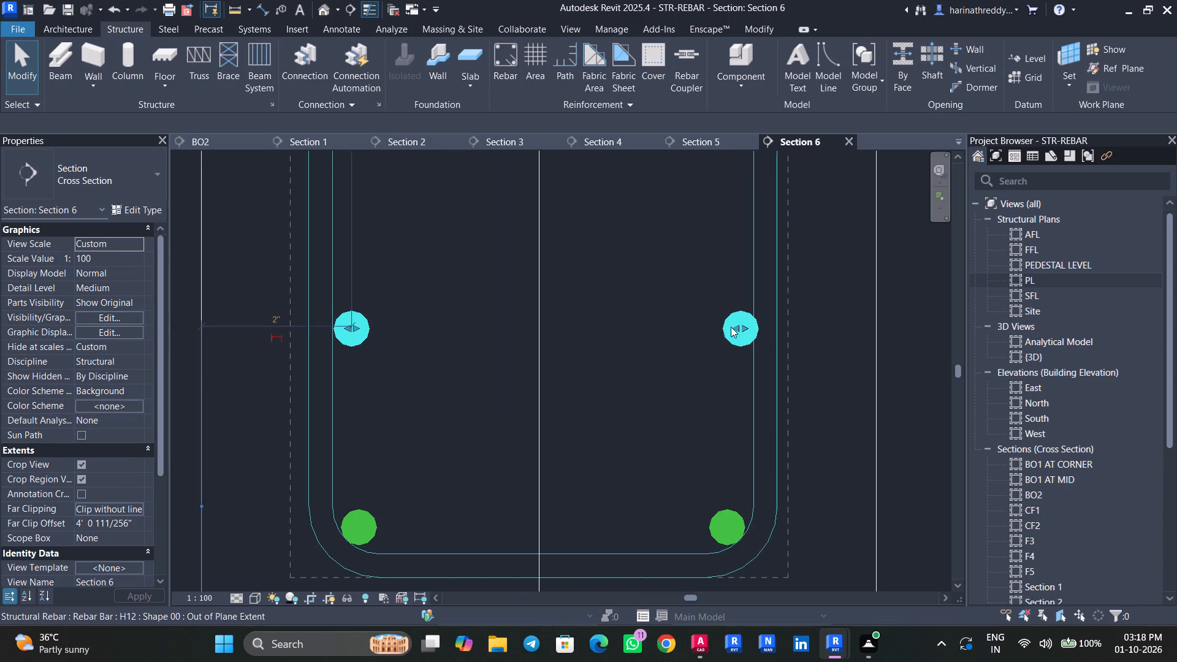
pyautogui.scroll(5, 731, 329)
pyautogui.click(742, 327)
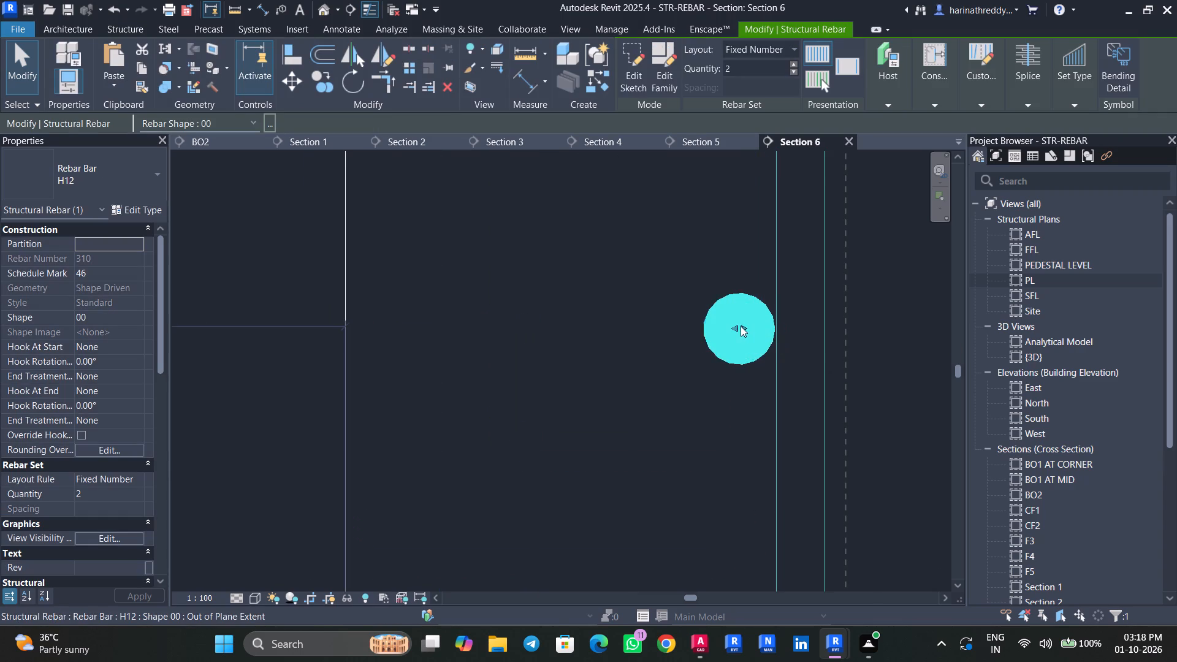
pyautogui.scroll(-8, 699, 357)
pyautogui.press('Escape')
pyautogui.press('Escape')
# Select all H12 bar instances and make them show unobscured in the {3D} view.
pyautogui.click(469, 354)
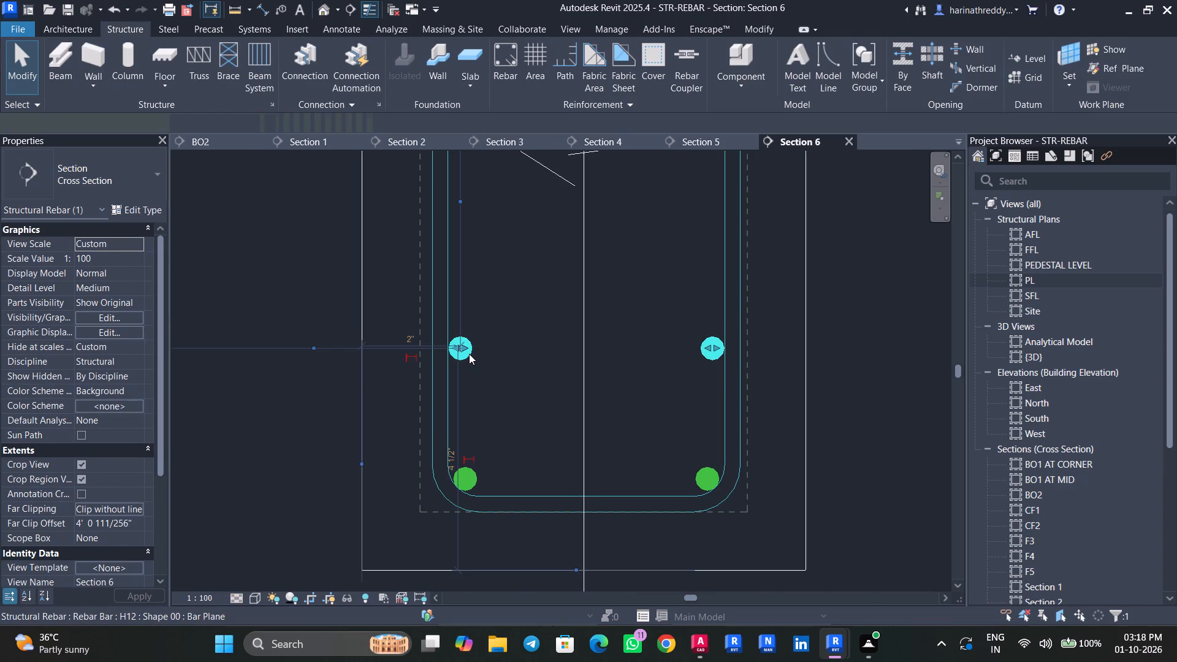
pyautogui.write('SA')
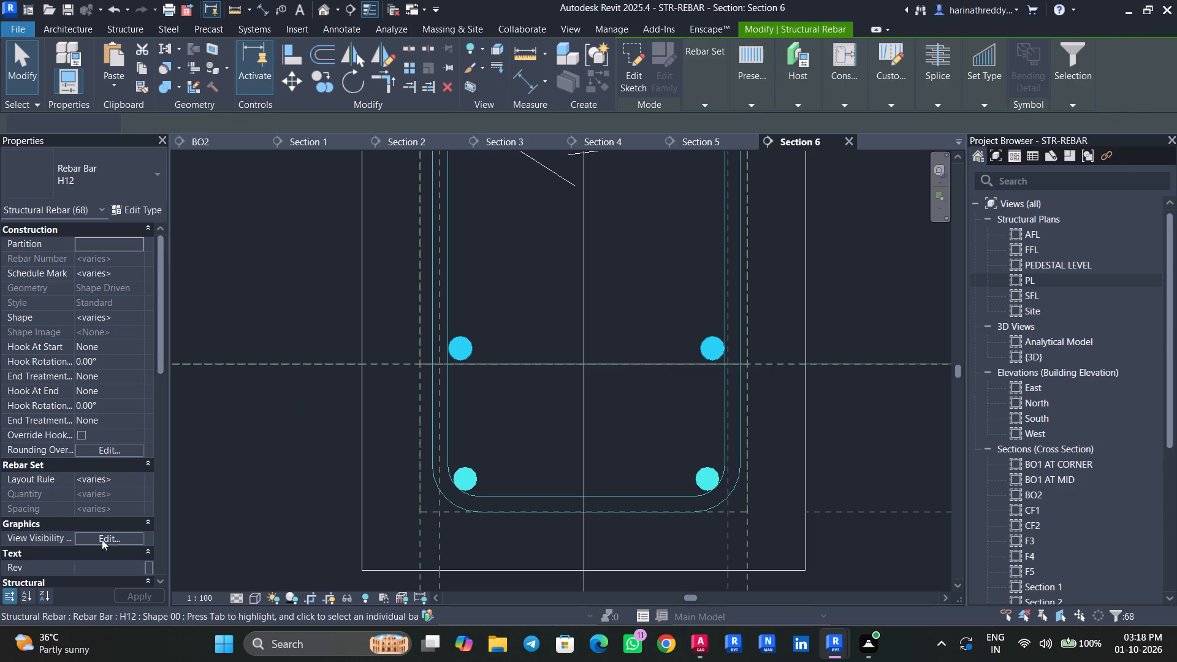
pyautogui.click(102, 539)
pyautogui.click(713, 285)
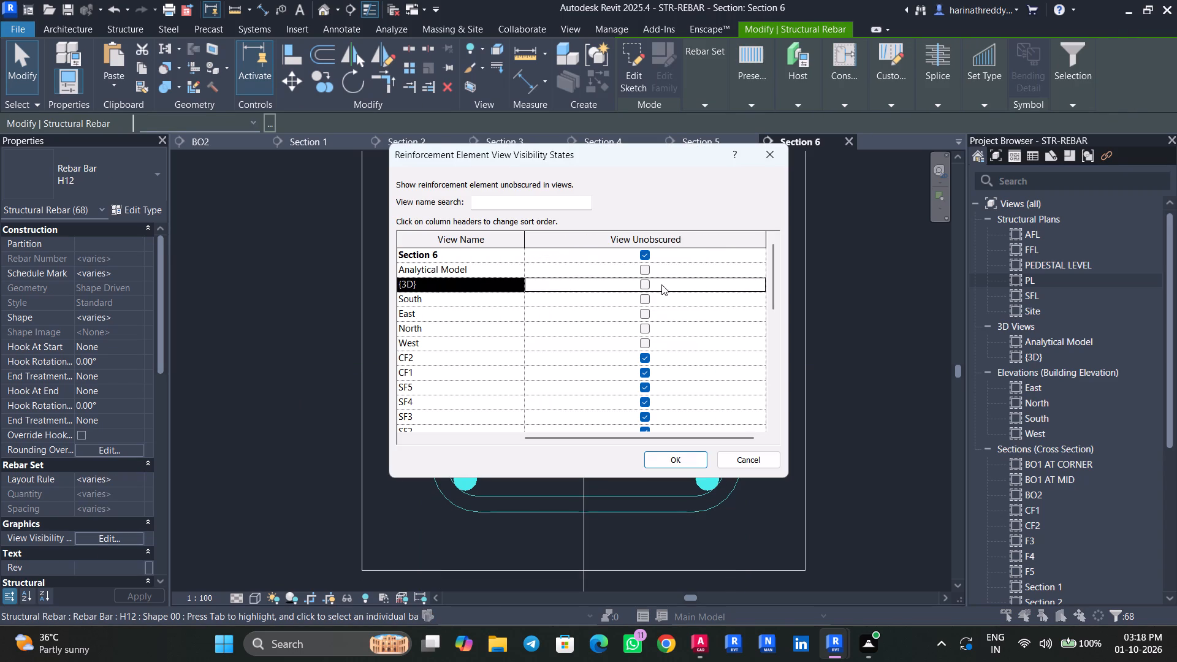
pyautogui.click(646, 285)
pyautogui.click(668, 457)
pyautogui.press('Escape')
pyautogui.press('Escape')
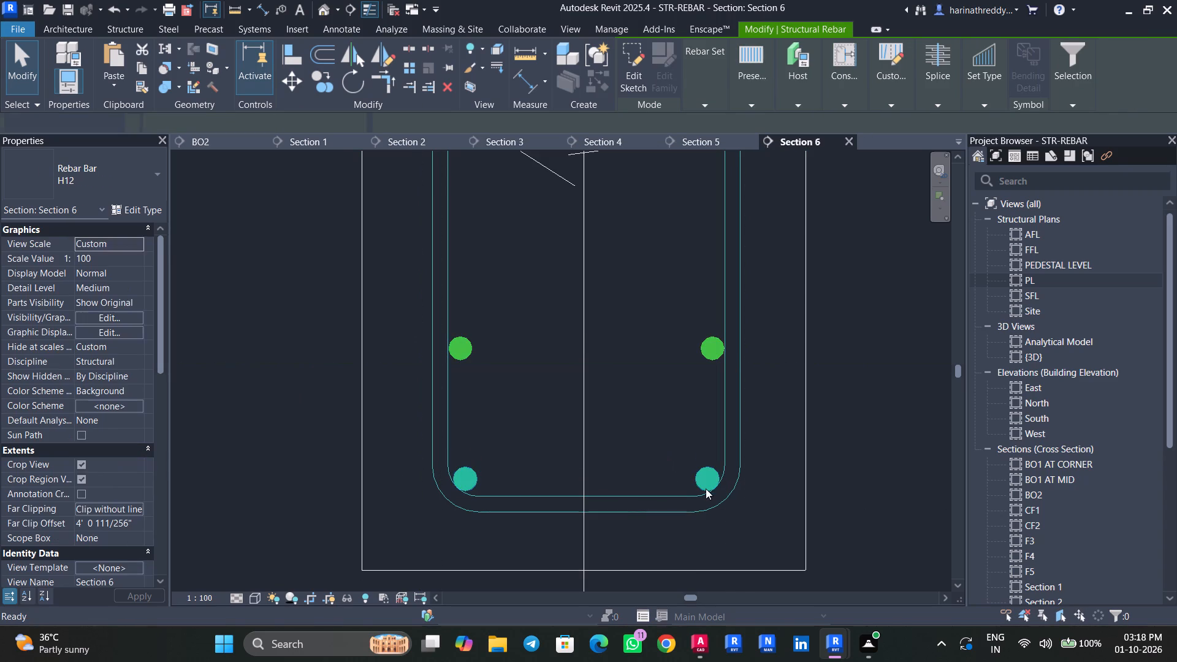
# Check the H12 bars' view visibility states for the {3D} view, starting from the bottom pair.
pyautogui.click(706, 479)
pyautogui.write('SA')
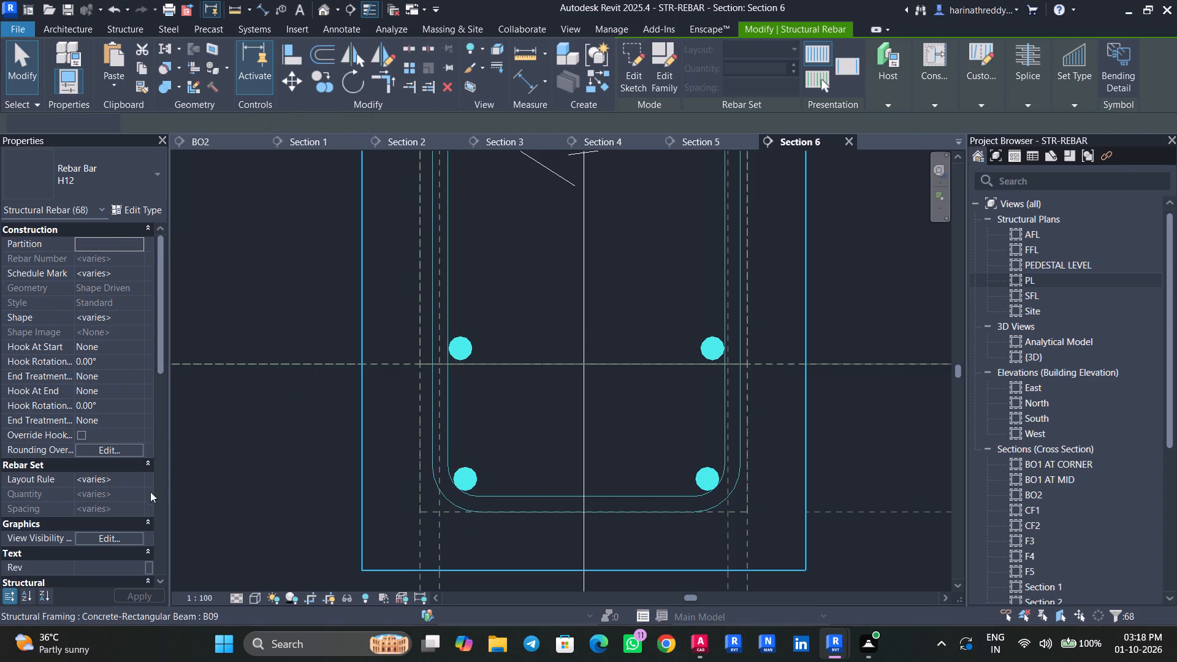
pyautogui.click(106, 535)
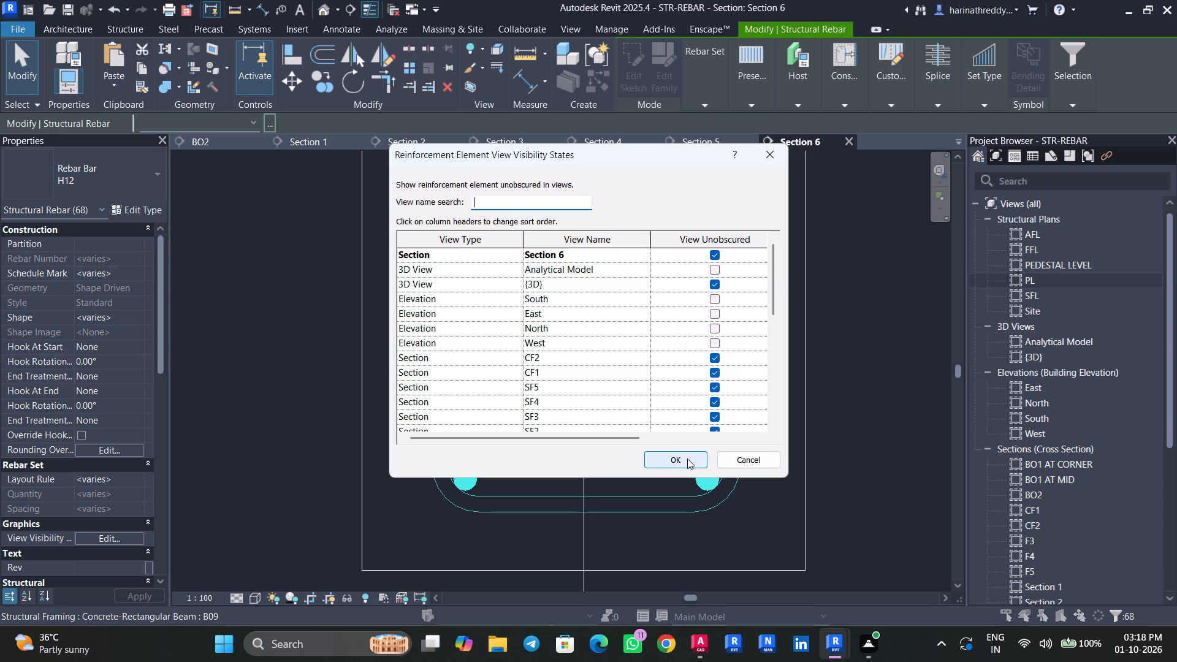
pyautogui.click(687, 460)
pyautogui.press('Escape')
pyautogui.press('Escape')
pyautogui.press('Escape')
pyautogui.press('Escape')
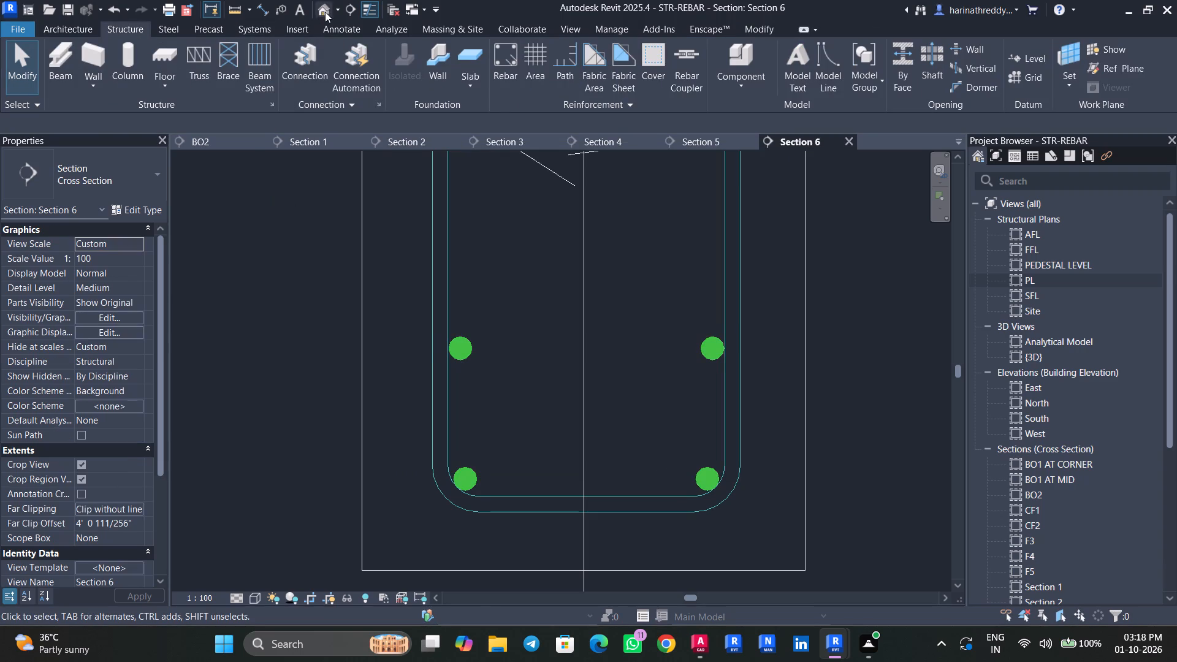
# In the 3D view, shorten the start of B09's bottom H12 pair so it stops within the crossing beam's cage.
pyautogui.click(325, 12)
pyautogui.scroll(10, 437, 478)
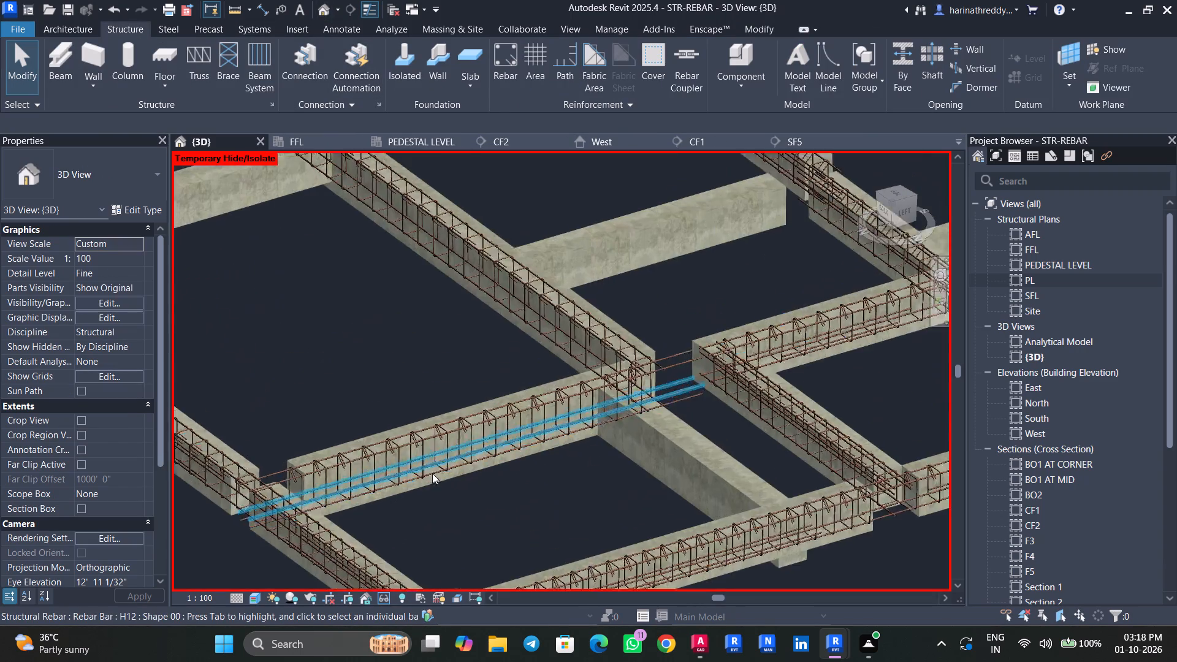
pyautogui.scroll(1, 432, 473)
pyautogui.press('Escape')
pyautogui.press('Escape')
pyautogui.moveTo(487, 496); pyautogui.dragTo(678, 443, button='middle')
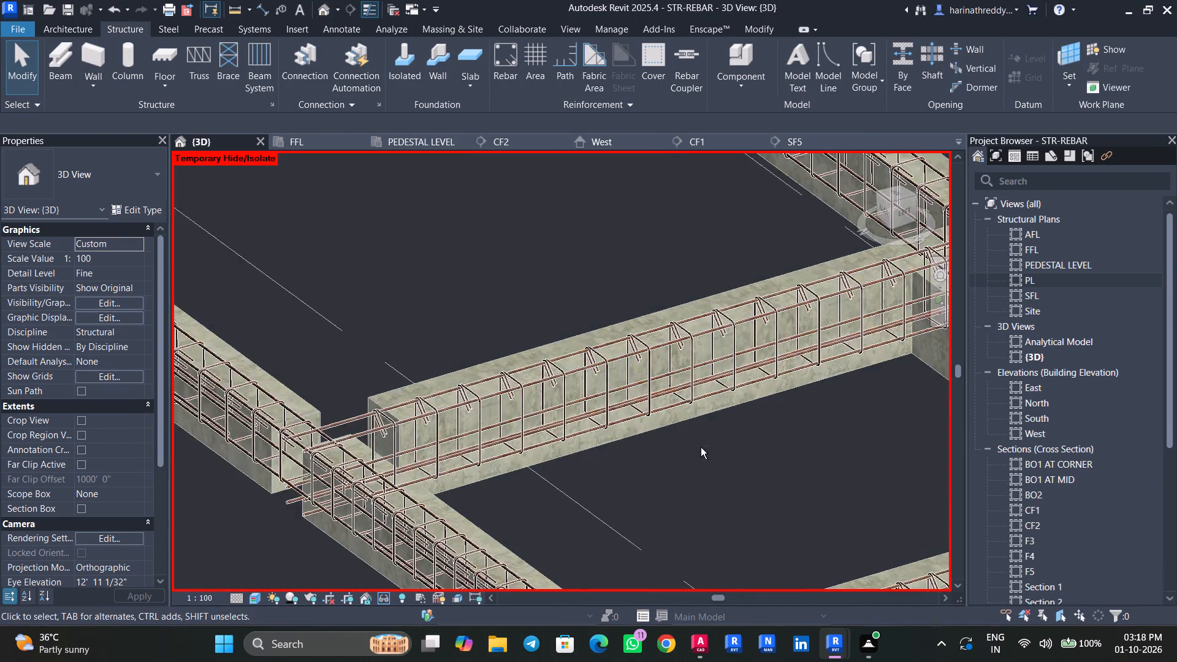
pyautogui.keyDown('shift'); pyautogui.moveTo(700, 446); pyautogui.dragTo(687, 433, button='middle'); pyautogui.keyUp('shift')
pyautogui.moveTo(552, 358); pyautogui.dragTo(677, 468, button='middle')
pyautogui.scroll(5, 427, 417)
pyautogui.click(426, 419)
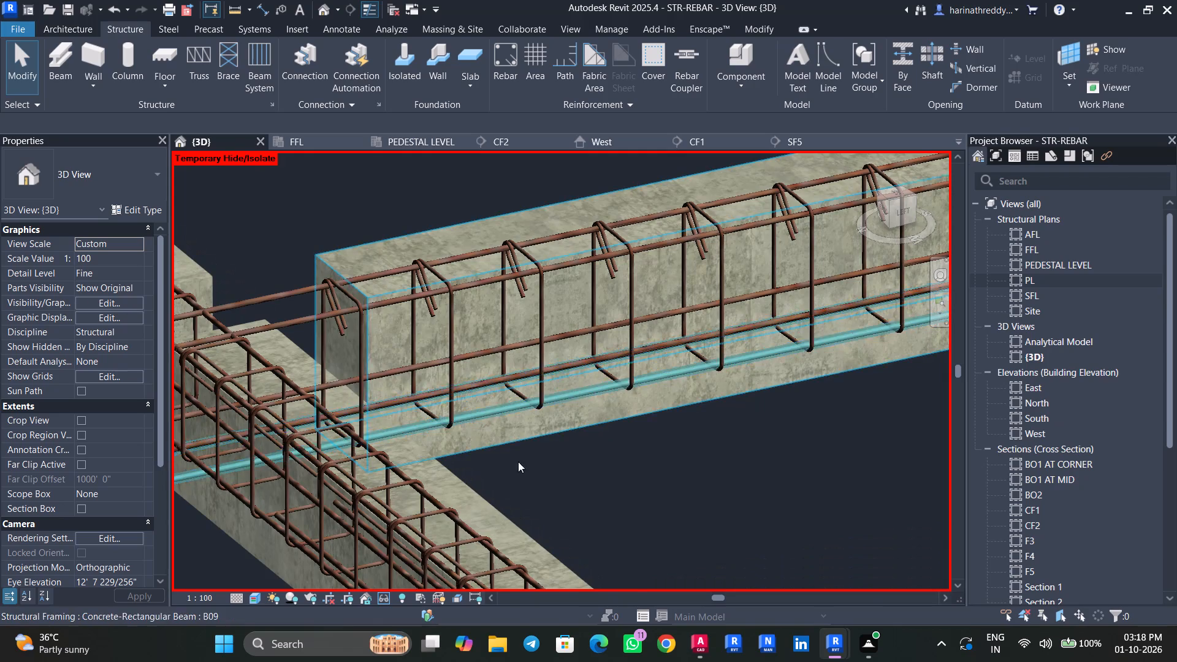
pyautogui.moveTo(527, 465); pyautogui.dragTo(685, 497, button='middle')
pyautogui.scroll(-1, 245, 519)
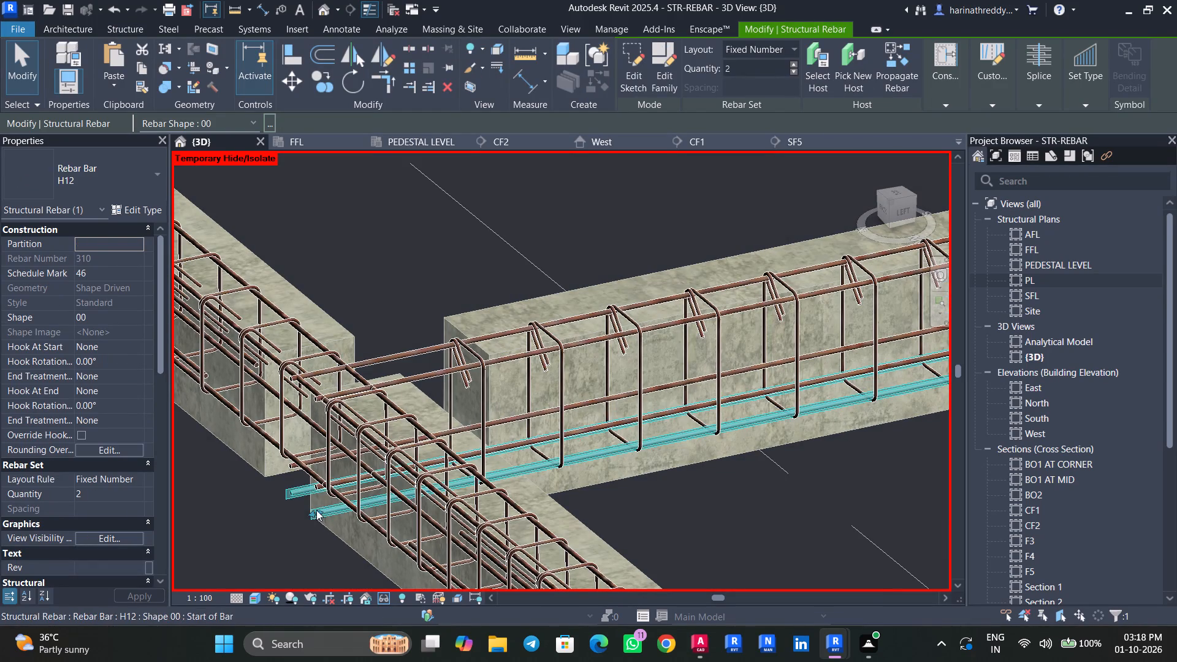
pyautogui.moveTo(316, 510); pyautogui.dragTo(357, 501)
pyautogui.press('Escape')
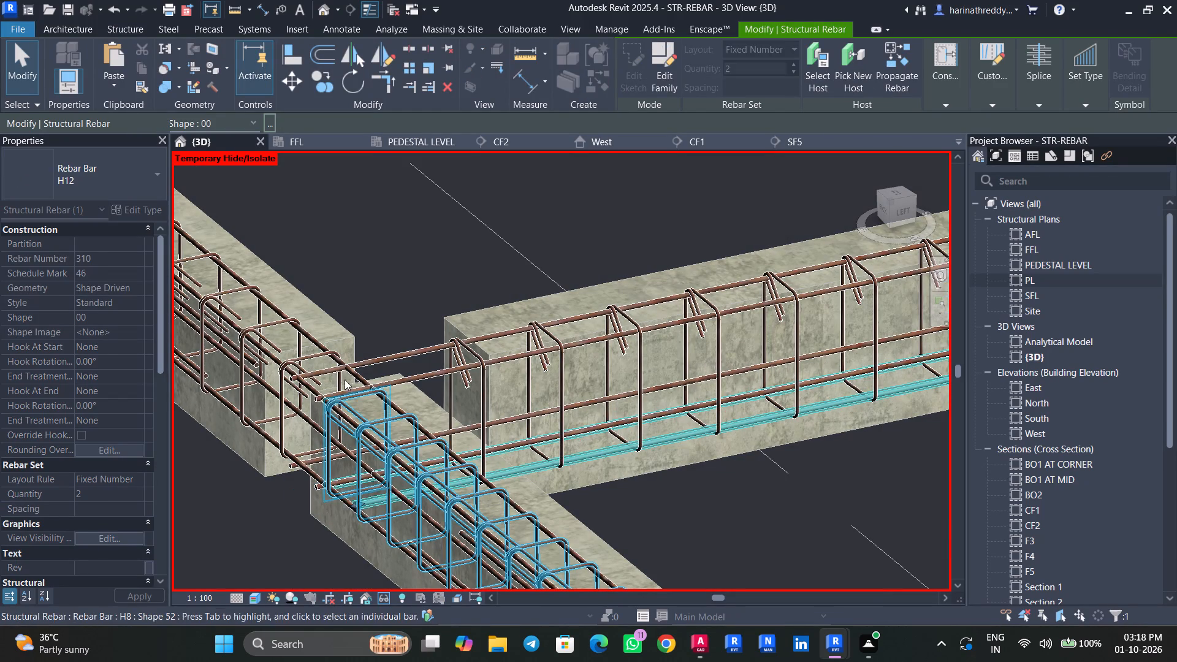
pyautogui.press('Escape')
# Shorten the starts of B09's top and intermediate H12 pairs so they also stop within the crossing beam's cage.
pyautogui.click(338, 387)
pyautogui.scroll(4, 321, 402)
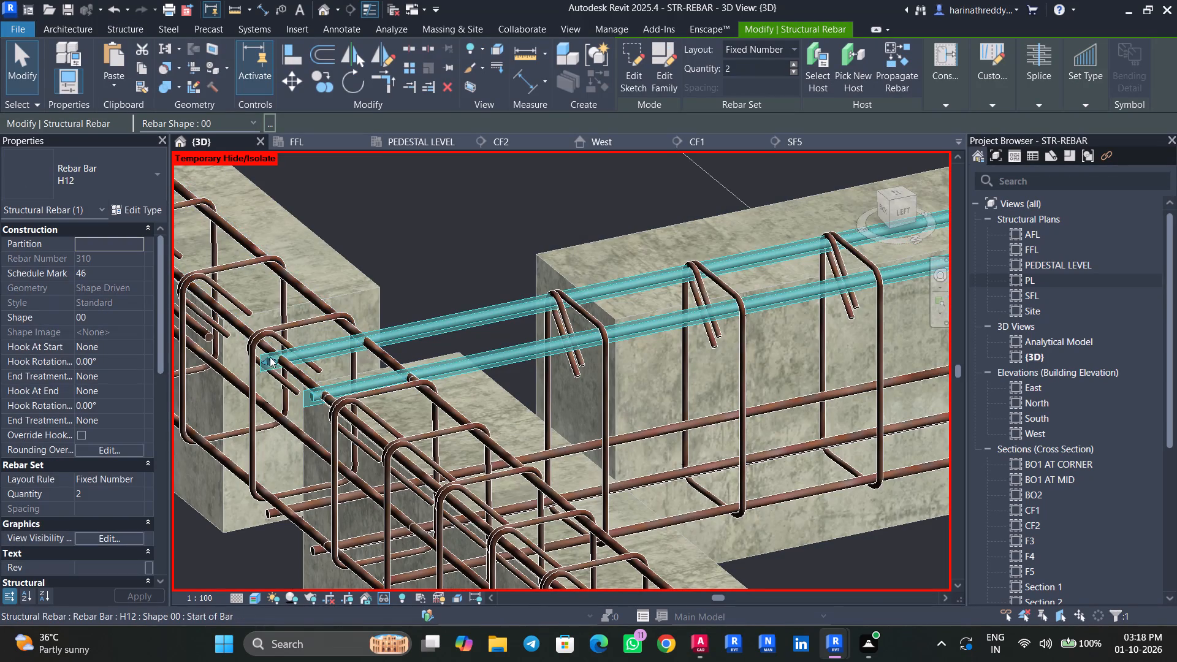
pyautogui.moveTo(269, 356); pyautogui.dragTo(297, 356)
pyautogui.press('Escape')
pyautogui.press('Escape')
pyautogui.press('Escape')
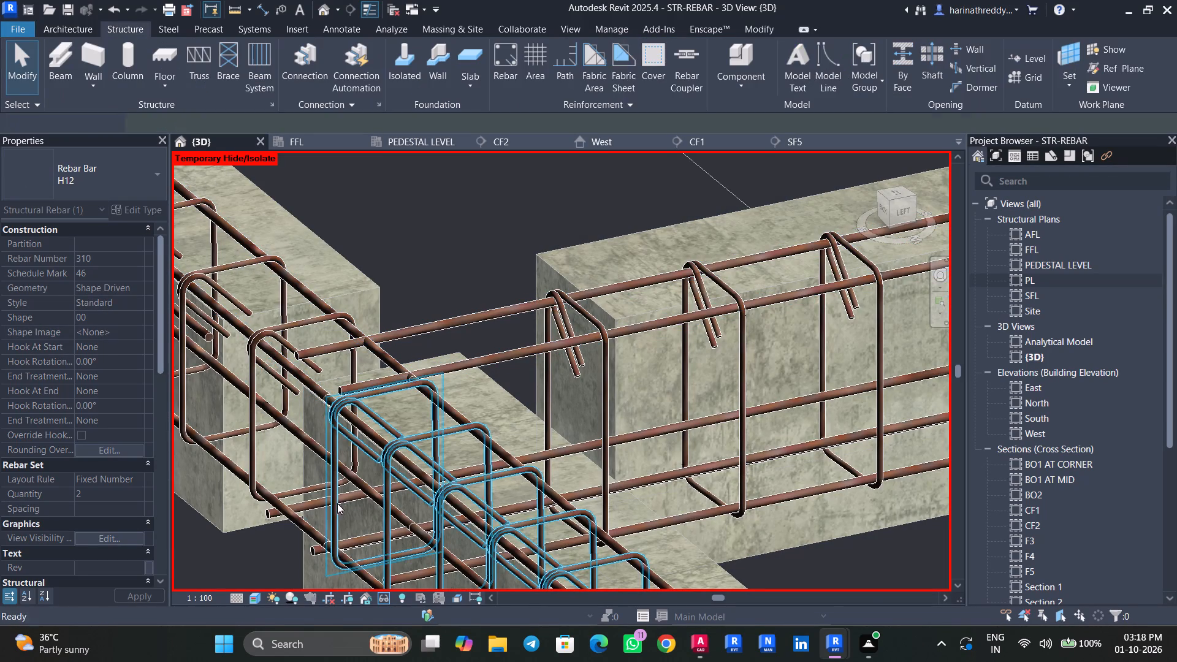
pyautogui.click(653, 473)
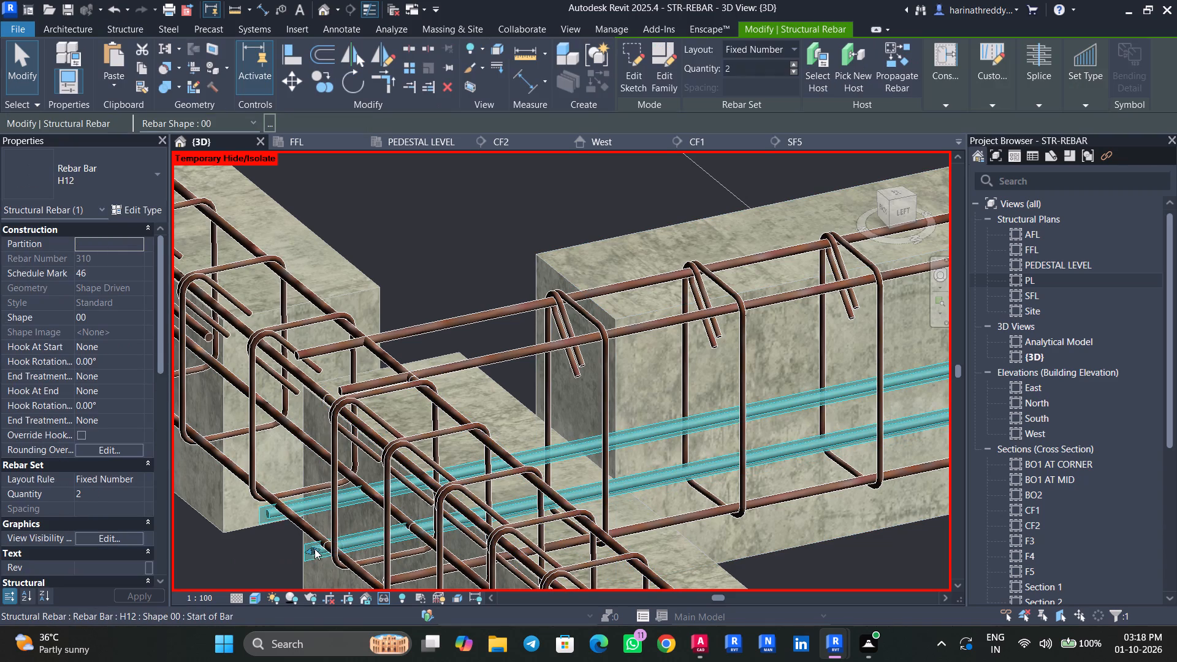
pyautogui.moveTo(314, 549); pyautogui.dragTo(353, 547)
pyautogui.press('Escape')
pyautogui.press('Escape')
# Pull back the overlong far end of B09's top H12 pair from the gap toward the crossing beam junction.
pyautogui.scroll(-7, 335, 533)
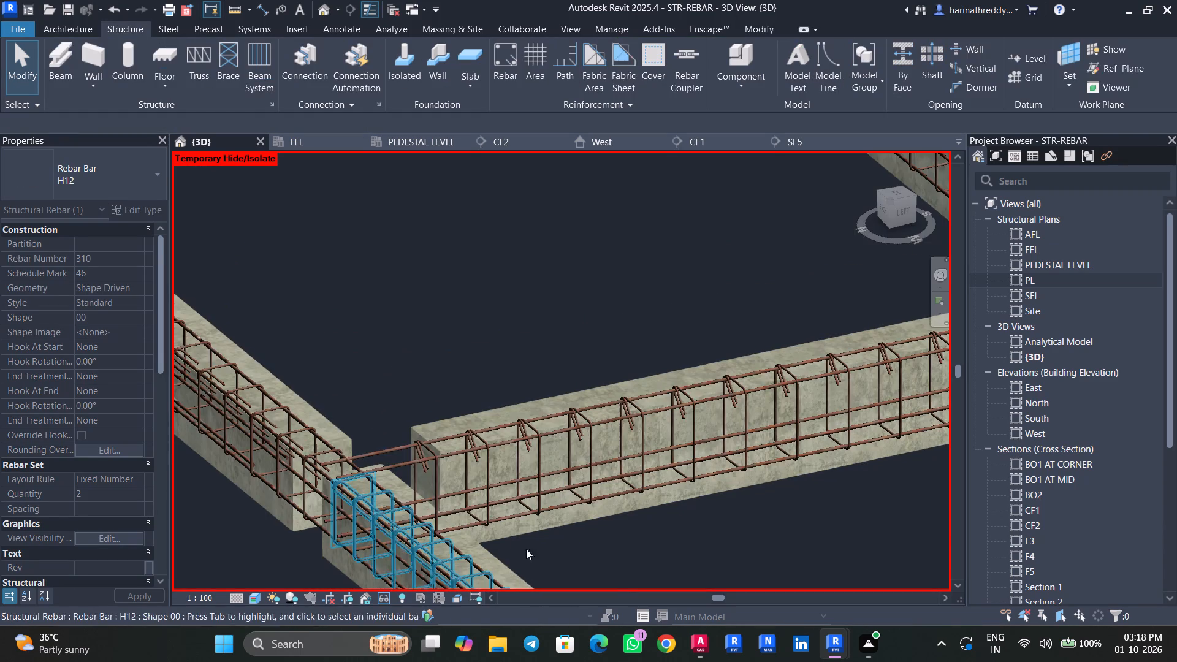
pyautogui.moveTo(671, 547); pyautogui.dragTo(140, 514, button='middle')
pyautogui.scroll(5, 734, 324)
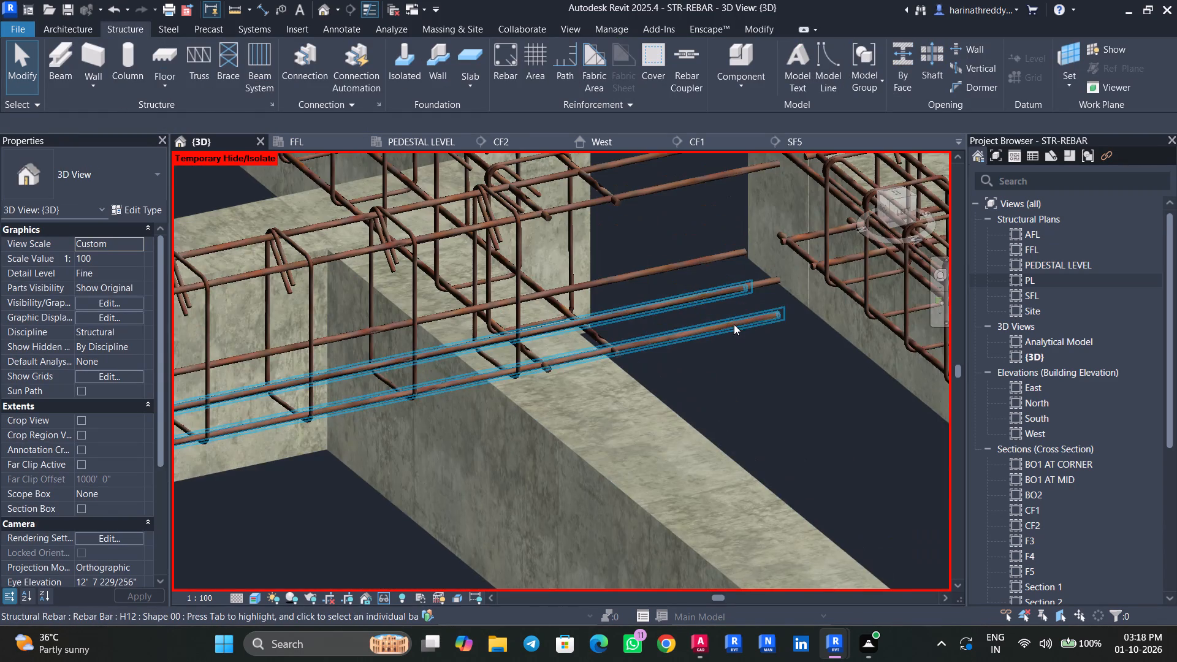
pyautogui.moveTo(742, 355); pyautogui.dragTo(657, 462, button='middle')
pyautogui.keyDown('shift'); pyautogui.moveTo(657, 458); pyautogui.dragTo(663, 493, button='middle'); pyautogui.keyUp('shift')
pyautogui.moveTo(646, 462); pyautogui.dragTo(642, 186, button='middle')
pyautogui.scroll(-12, 641, 186)
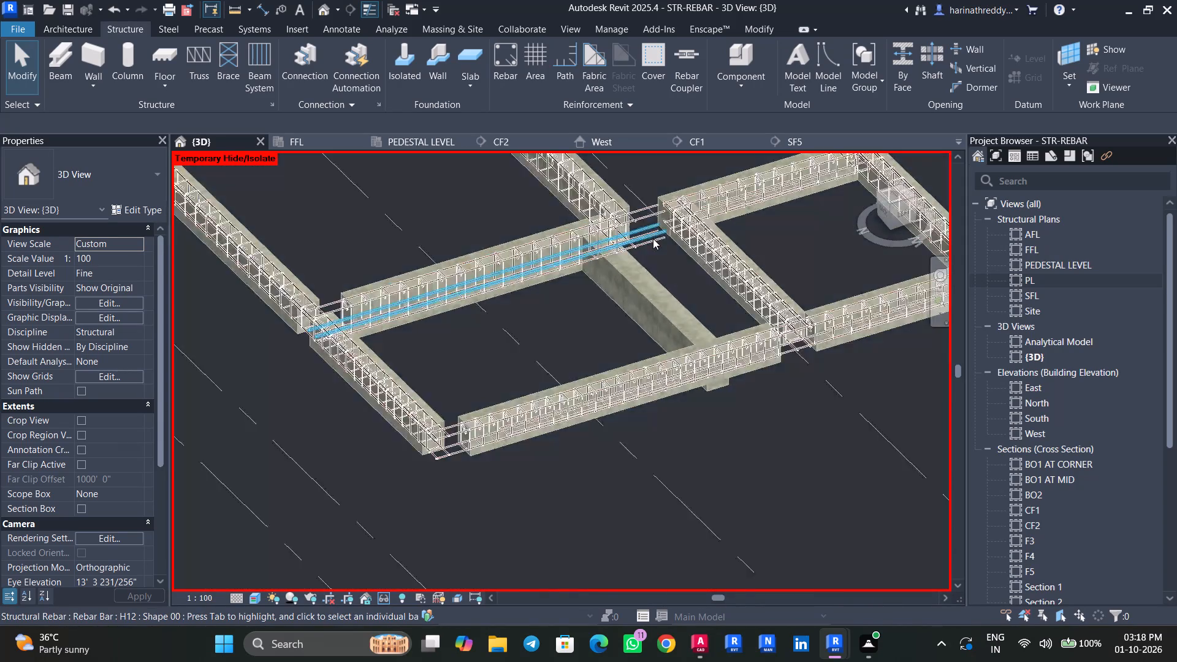
pyautogui.scroll(9, 653, 238)
pyautogui.moveTo(644, 241); pyautogui.dragTo(676, 371, button='middle')
pyautogui.keyDown('shift'); pyautogui.moveTo(705, 373); pyautogui.dragTo(700, 367, button='middle'); pyautogui.keyUp('shift')
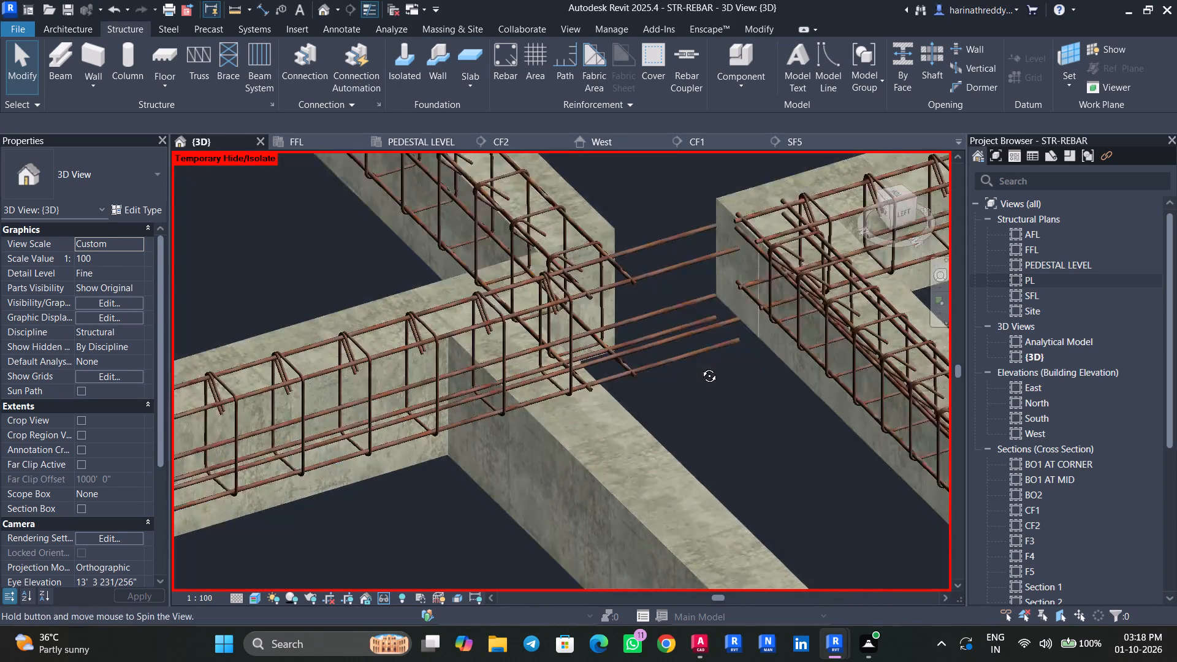
pyautogui.keyDown('shift'); pyautogui.moveTo(700, 367); pyautogui.dragTo(698, 357, button='middle'); pyautogui.keyUp('shift')
pyautogui.scroll(-9, 701, 356)
pyautogui.keyDown('shift'); pyautogui.moveTo(528, 365); pyautogui.dragTo(574, 489, button='middle'); pyautogui.keyUp('shift')
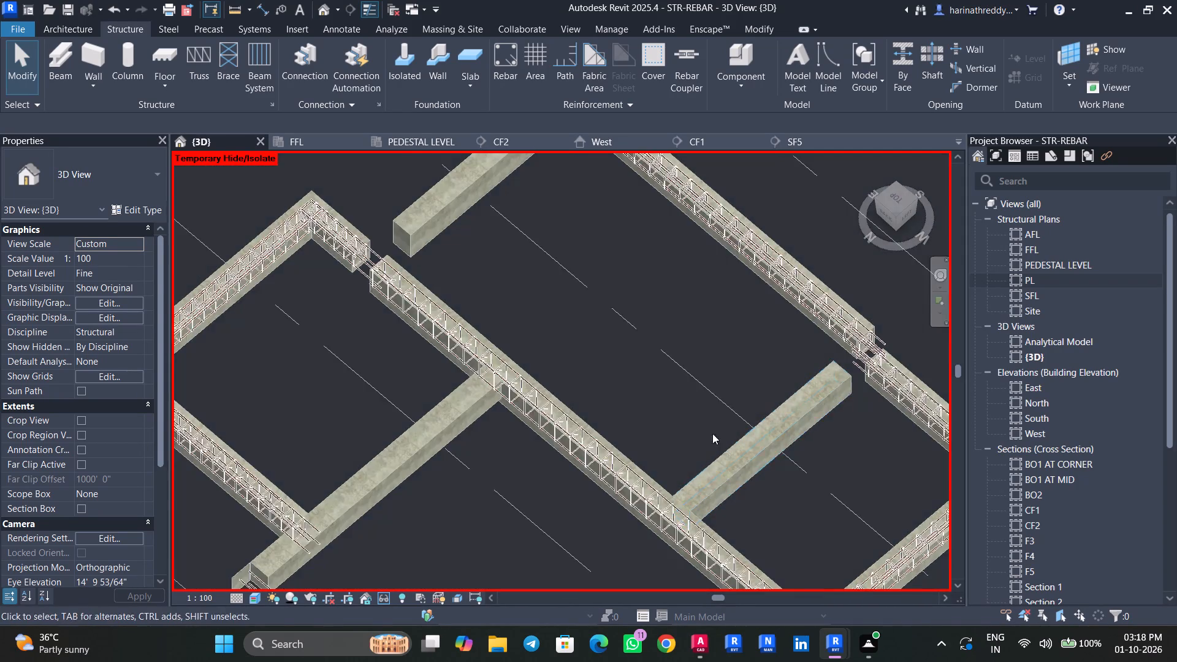
pyautogui.moveTo(710, 391); pyautogui.dragTo(581, 157, button='middle')
pyautogui.scroll(4, 722, 457)
pyautogui.moveTo(709, 423); pyautogui.dragTo(728, 491, button='middle')
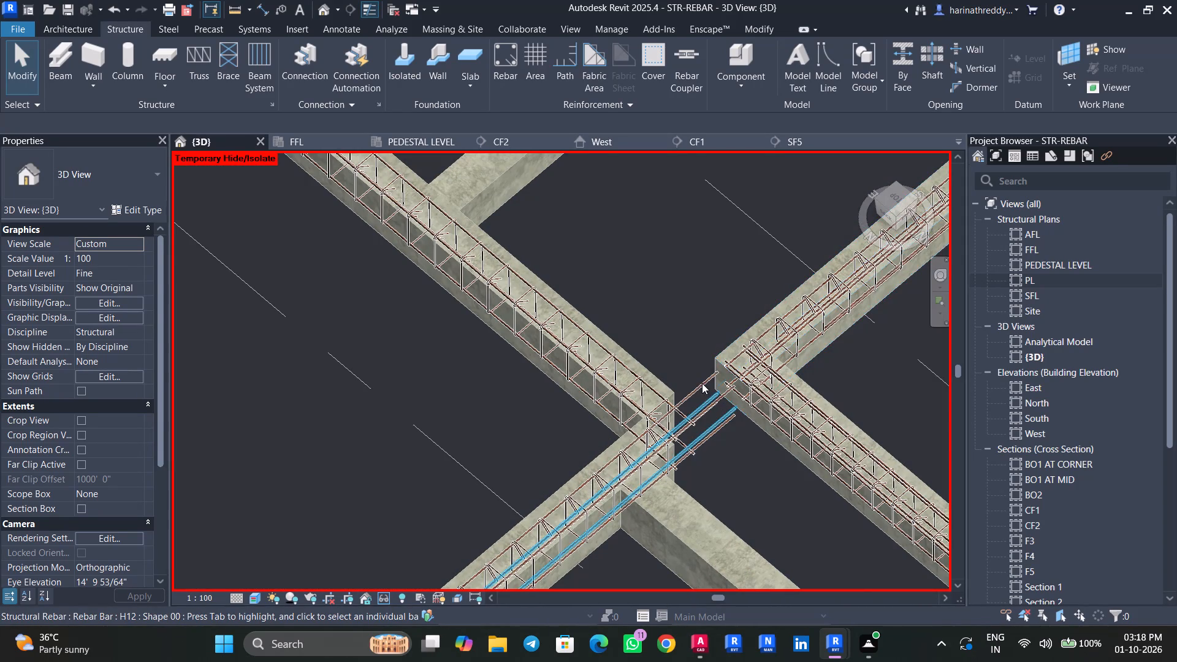
pyautogui.click(702, 383)
pyautogui.scroll(4, 699, 383)
pyautogui.moveTo(728, 365); pyautogui.dragTo(648, 449)
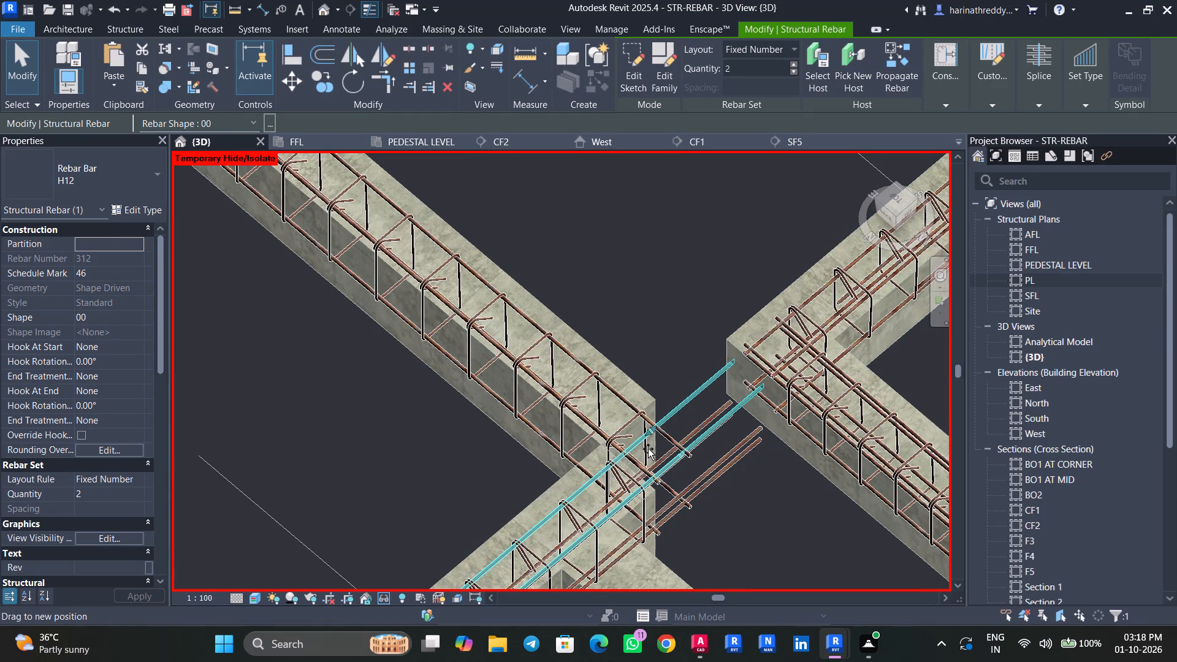
pyautogui.moveTo(648, 449); pyautogui.dragTo(610, 484)
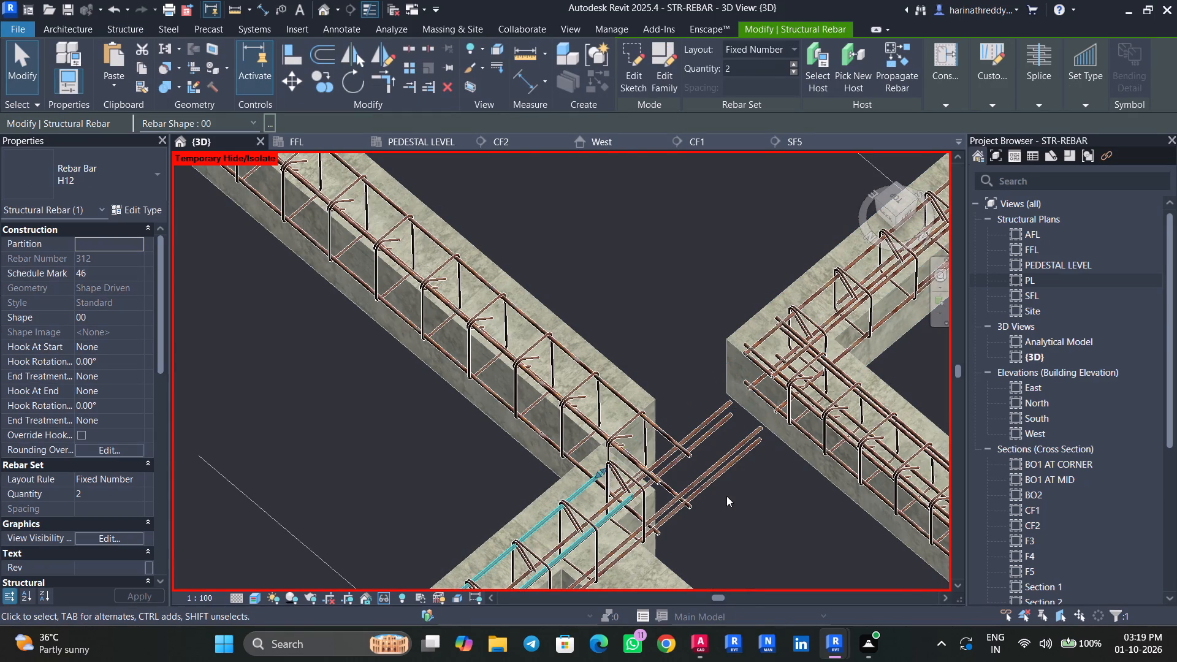
# Readjust the far end of the top H12 pair so it stops just past the crossing beam's longitudinal bars.
pyautogui.scroll(-4, 726, 496)
pyautogui.keyDown('shift'); pyautogui.moveTo(755, 505); pyautogui.dragTo(740, 469, button='middle'); pyautogui.keyUp('shift')
pyautogui.scroll(4, 693, 511)
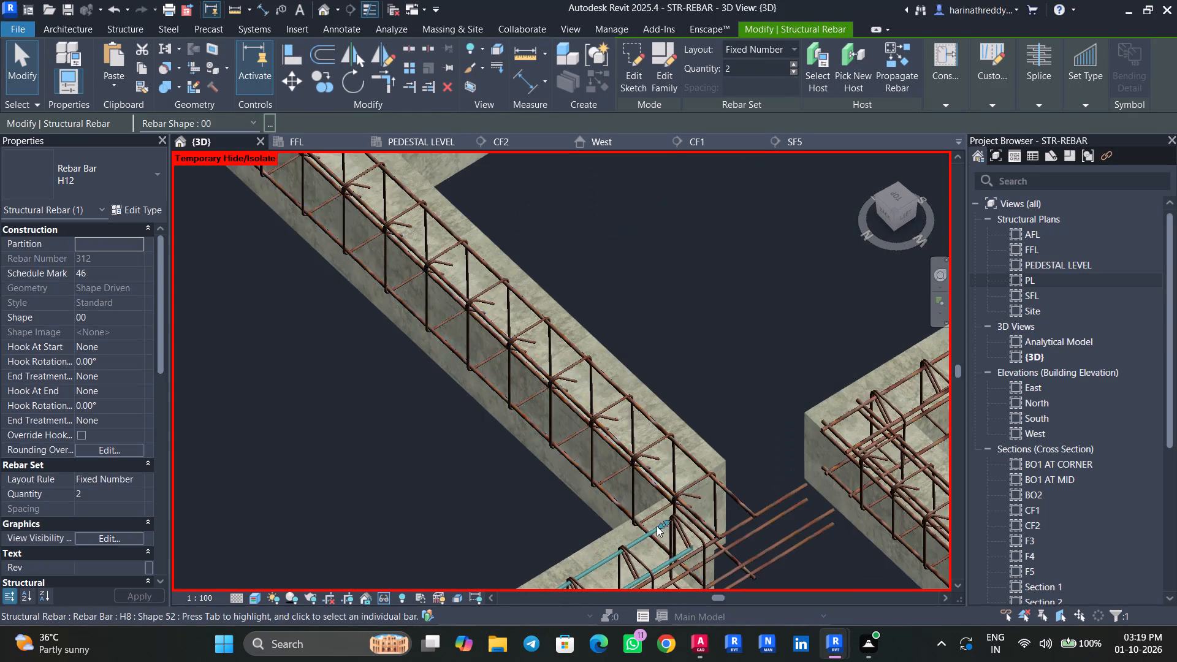
pyautogui.moveTo(666, 520); pyautogui.dragTo(764, 487)
pyautogui.press('Escape')
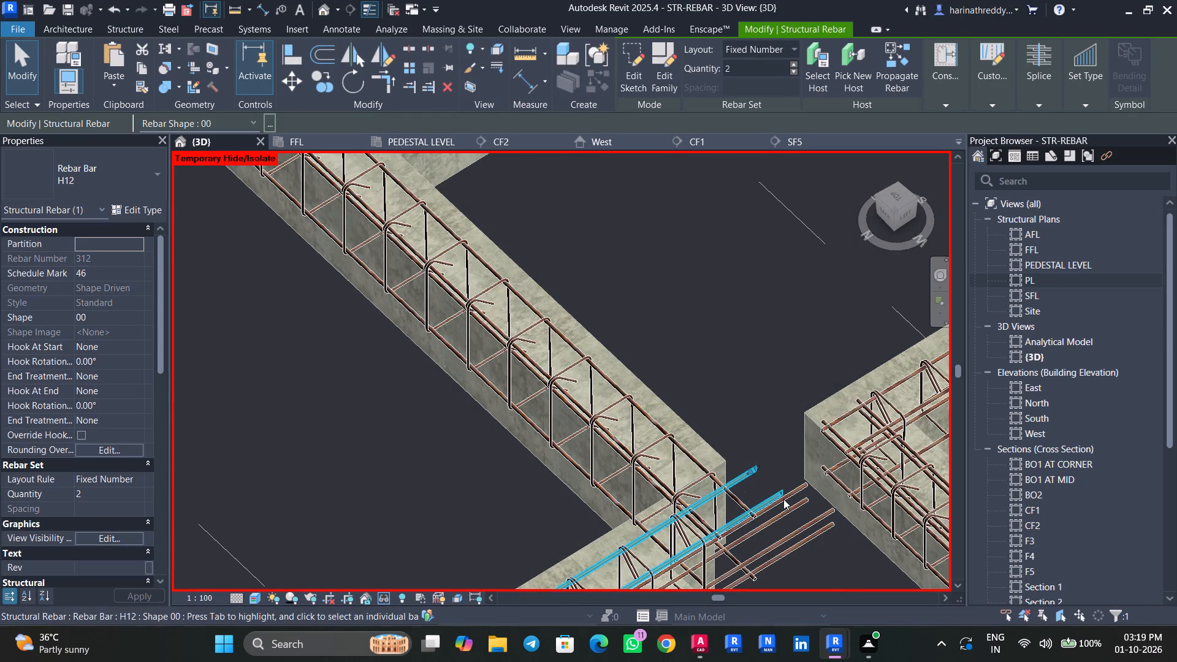
pyautogui.press('Escape')
pyautogui.scroll(1, 755, 473)
pyautogui.scroll(-1, 755, 473)
pyautogui.scroll(3, 755, 473)
pyautogui.click(751, 471)
pyautogui.moveTo(756, 465); pyautogui.dragTo(732, 486)
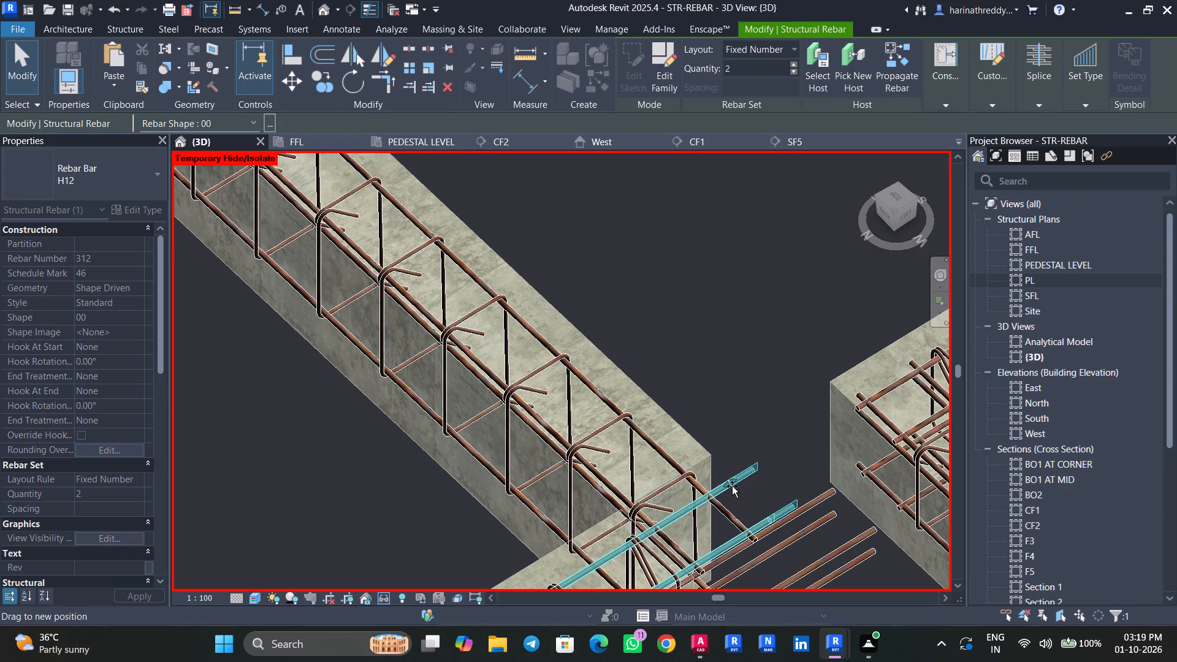
pyautogui.moveTo(732, 486); pyautogui.dragTo(723, 495)
pyautogui.press('Escape')
pyautogui.press('Escape')
# Shorten the far end of the intermediate H12 pair to line up with the top pair's end at the junction.
pyautogui.click(817, 502)
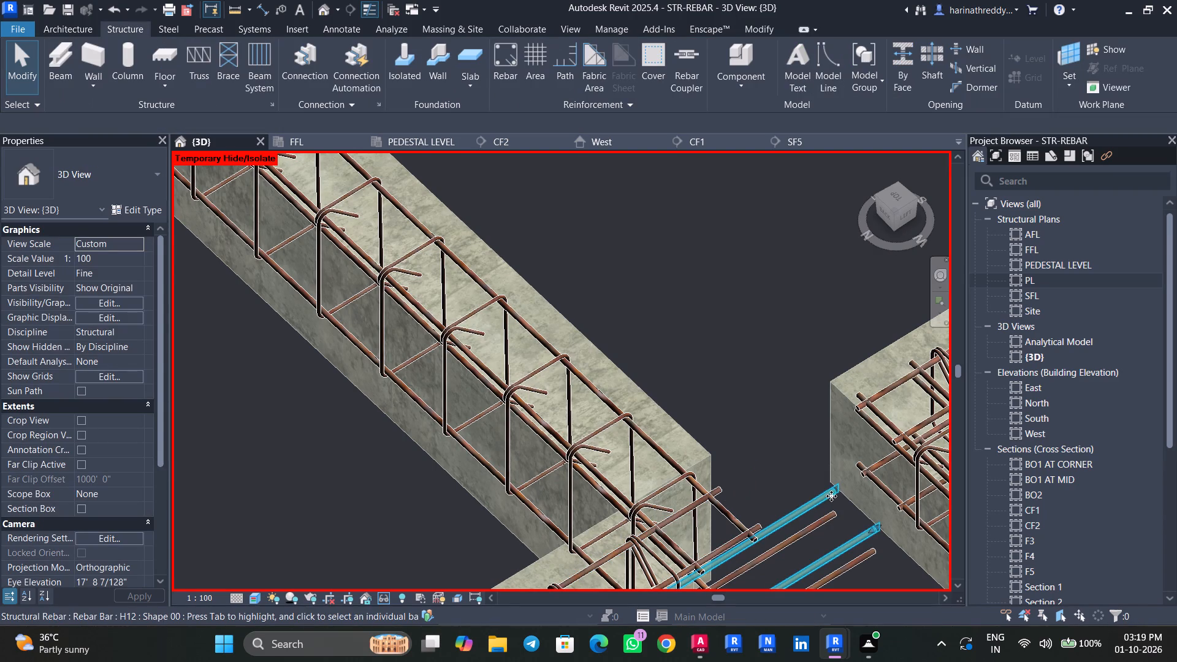
pyautogui.moveTo(875, 536); pyautogui.dragTo(775, 576)
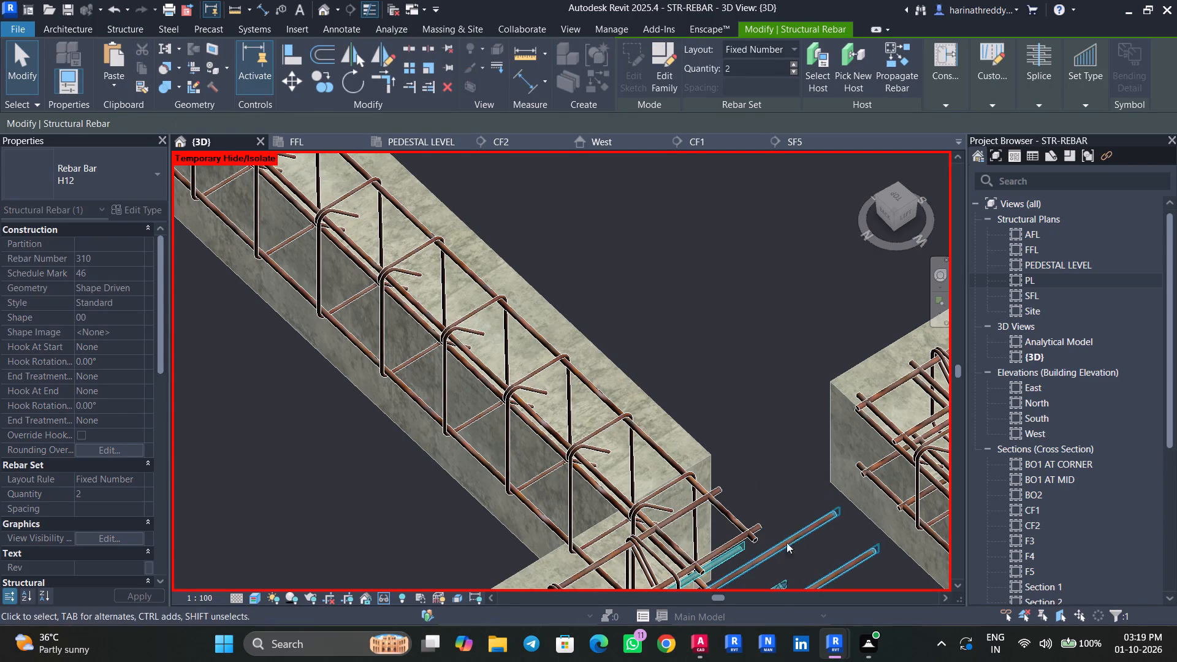
pyautogui.keyDown('shift'); pyautogui.moveTo(789, 481); pyautogui.dragTo(785, 643, button='middle'); pyautogui.keyUp('shift')
pyautogui.moveTo(793, 480); pyautogui.dragTo(792, 480)
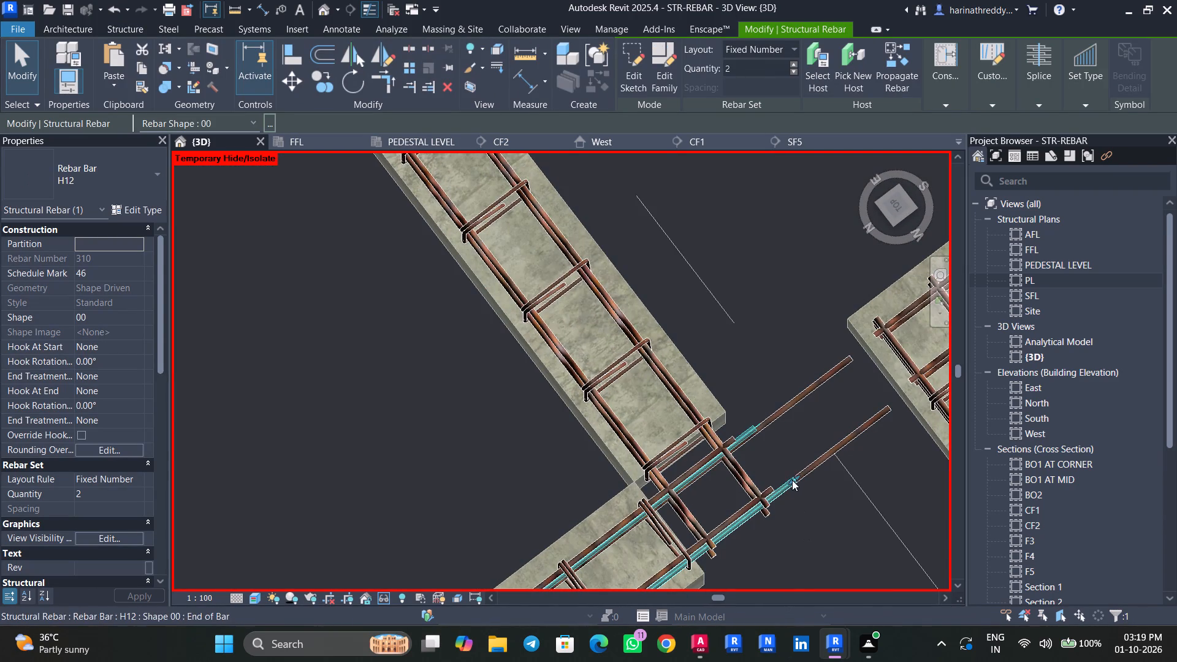
pyautogui.moveTo(792, 480); pyautogui.dragTo(760, 504)
pyautogui.press('Escape')
# Shorten the far end of the bottom H12 pair to line up with the other bar ends at the junction.
pyautogui.click(818, 465)
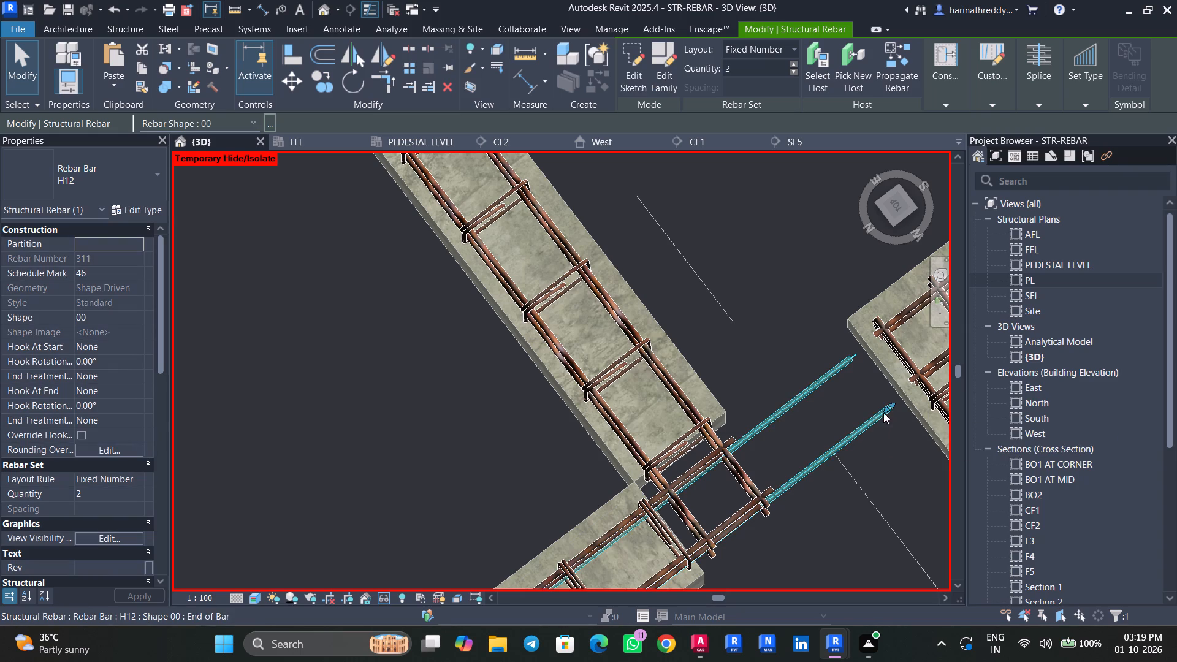
pyautogui.moveTo(883, 413); pyautogui.dragTo(763, 505)
pyautogui.press('Escape')
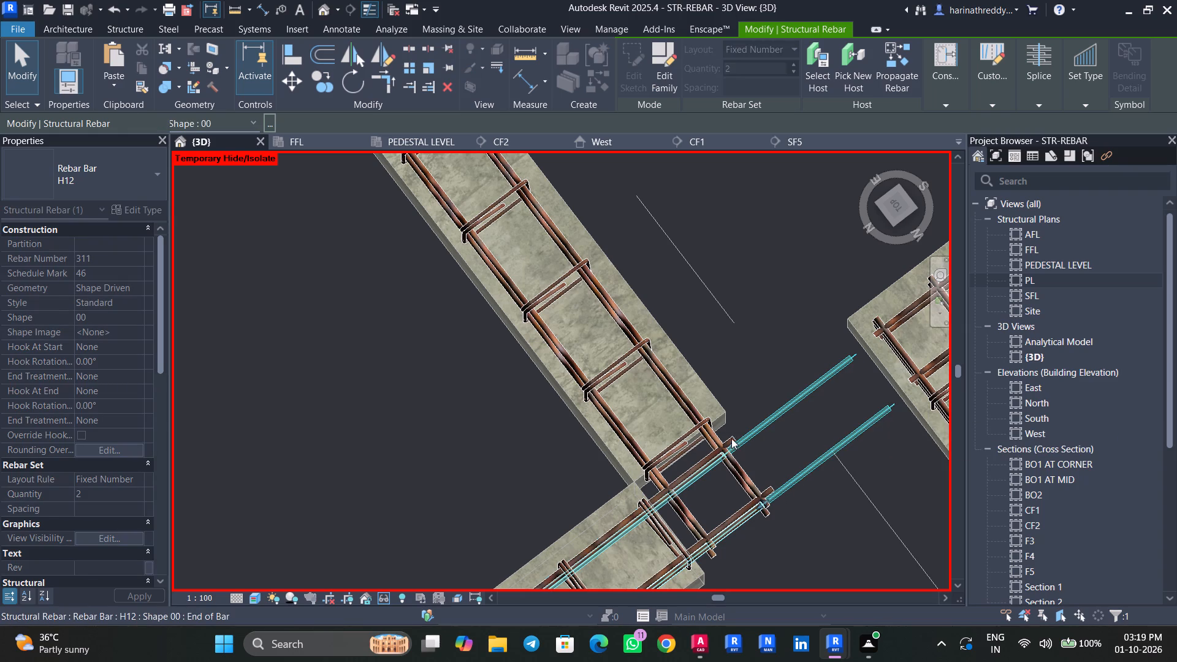
pyautogui.click(731, 438)
pyautogui.scroll(4, 731, 438)
pyautogui.click(731, 442)
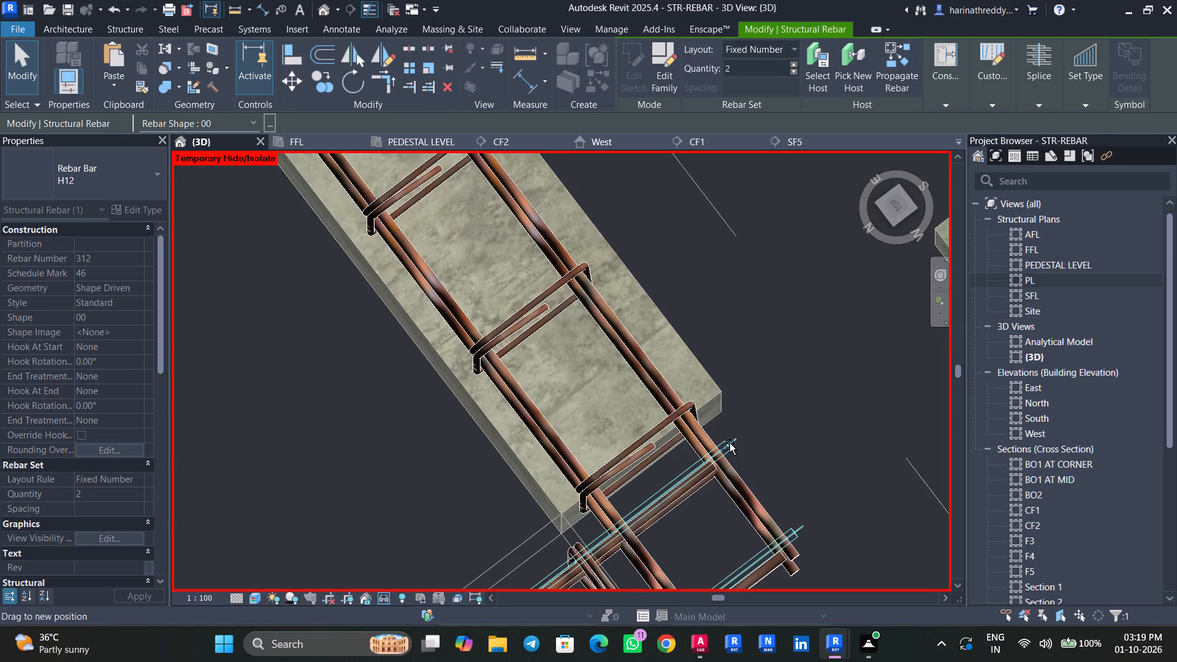
pyautogui.press('Escape')
pyautogui.press('Escape')
# Inspect the trimmed B09 bar ends at the junction and the reinforcement of the surrounding plinth beams.
pyautogui.scroll(-8, 764, 441)
pyautogui.keyDown('shift'); pyautogui.moveTo(812, 520); pyautogui.dragTo(837, 335, button='middle'); pyautogui.keyUp('shift')
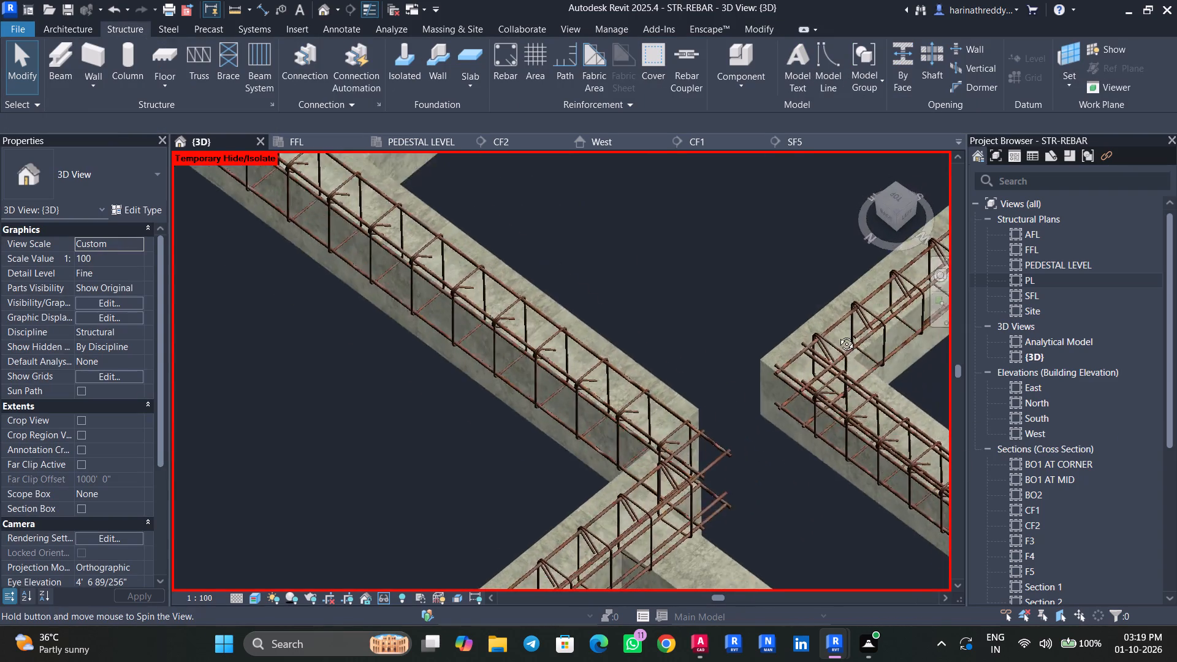
pyautogui.keyDown('shift'); pyautogui.moveTo(837, 335); pyautogui.dragTo(842, 295, button='middle'); pyautogui.keyUp('shift')
pyautogui.moveTo(732, 571); pyautogui.dragTo(703, 322, button='middle')
pyautogui.scroll(-8, 612, 445)
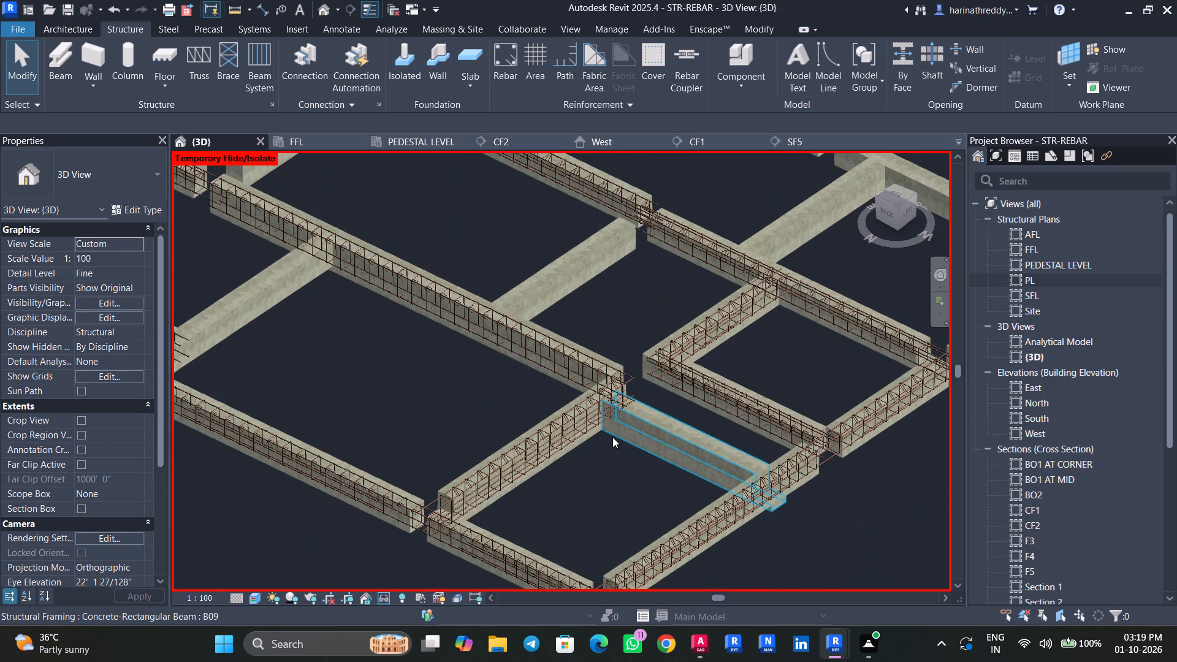
pyautogui.hotkey('ctrl', 'a')
pyautogui.keyDown('shift'); pyautogui.moveTo(588, 492); pyautogui.dragTo(641, 459, button='middle'); pyautogui.keyUp('shift')
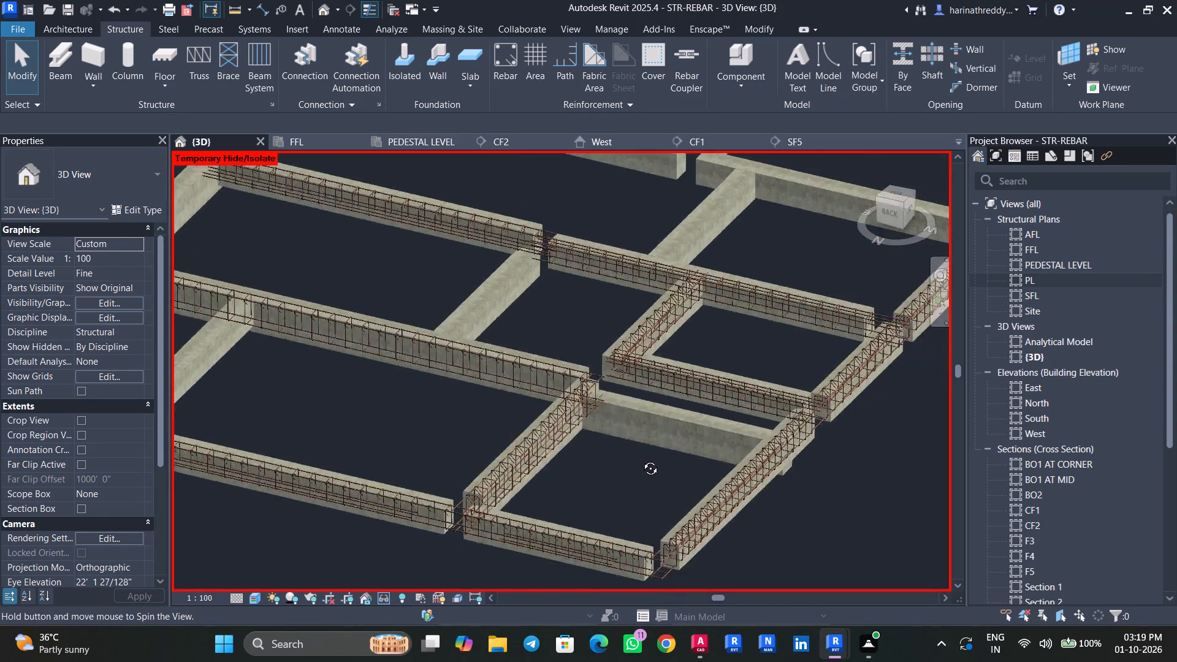
pyautogui.keyDown('shift'); pyautogui.moveTo(641, 459); pyautogui.dragTo(775, 446, button='middle'); pyautogui.keyUp('shift')
pyautogui.scroll(11, 486, 449)
# Save the project.
pyautogui.hotkey('ctrl', 's')
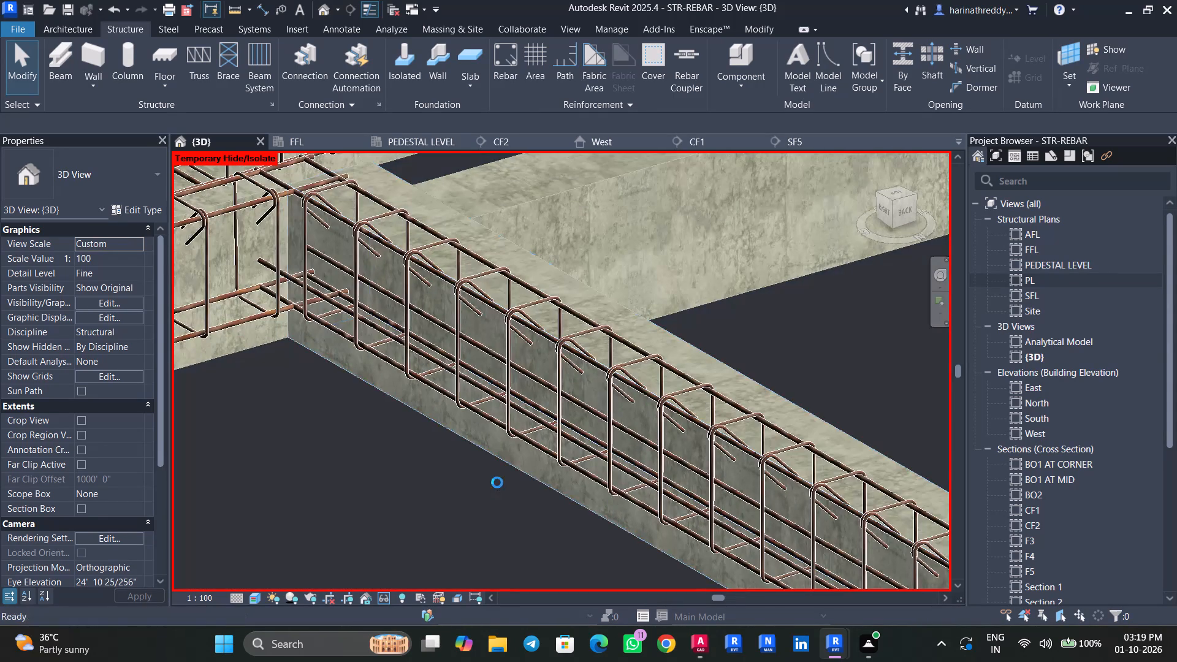
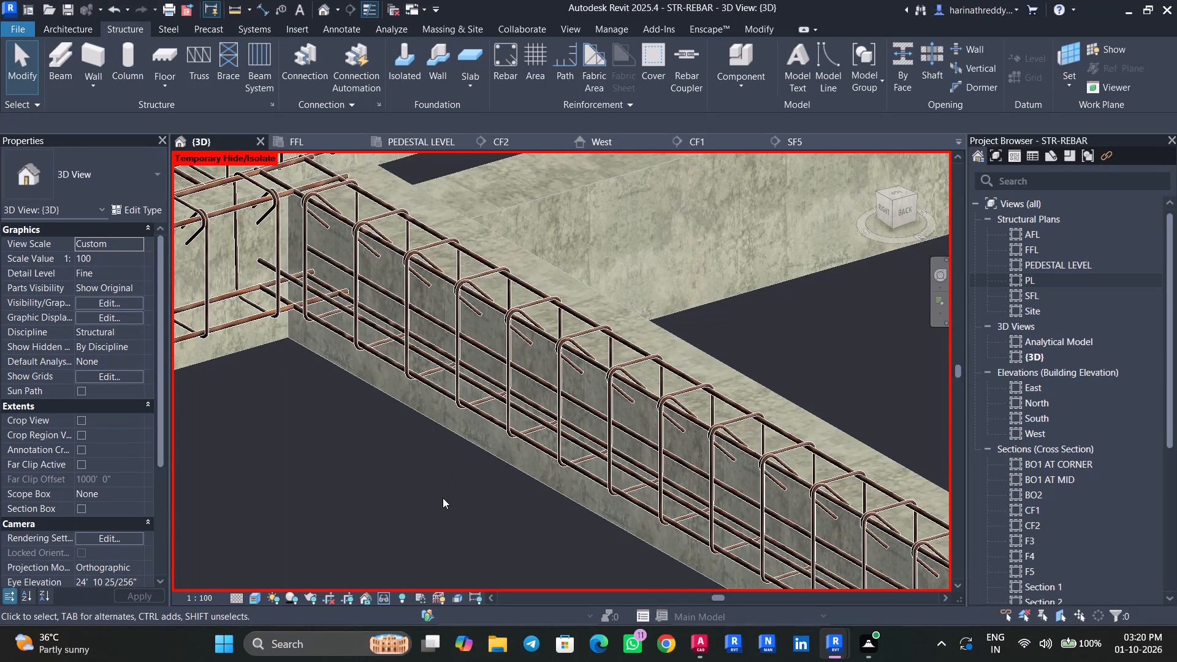
# Propagate the reinforcement of the finished B09 beam to the adjoining unreinforced beam that spans between the two parallel beams, aligned by host.
pyautogui.press('Escape')
pyautogui.scroll(-2, 378, 489)
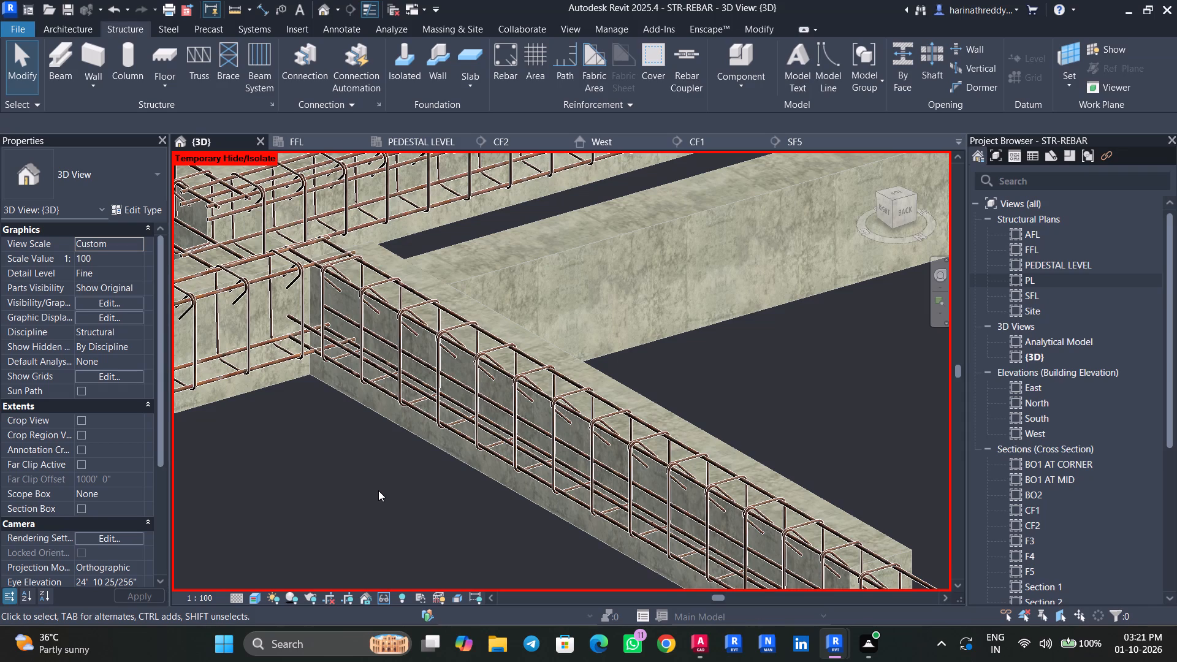
pyautogui.scroll(-9, 378, 490)
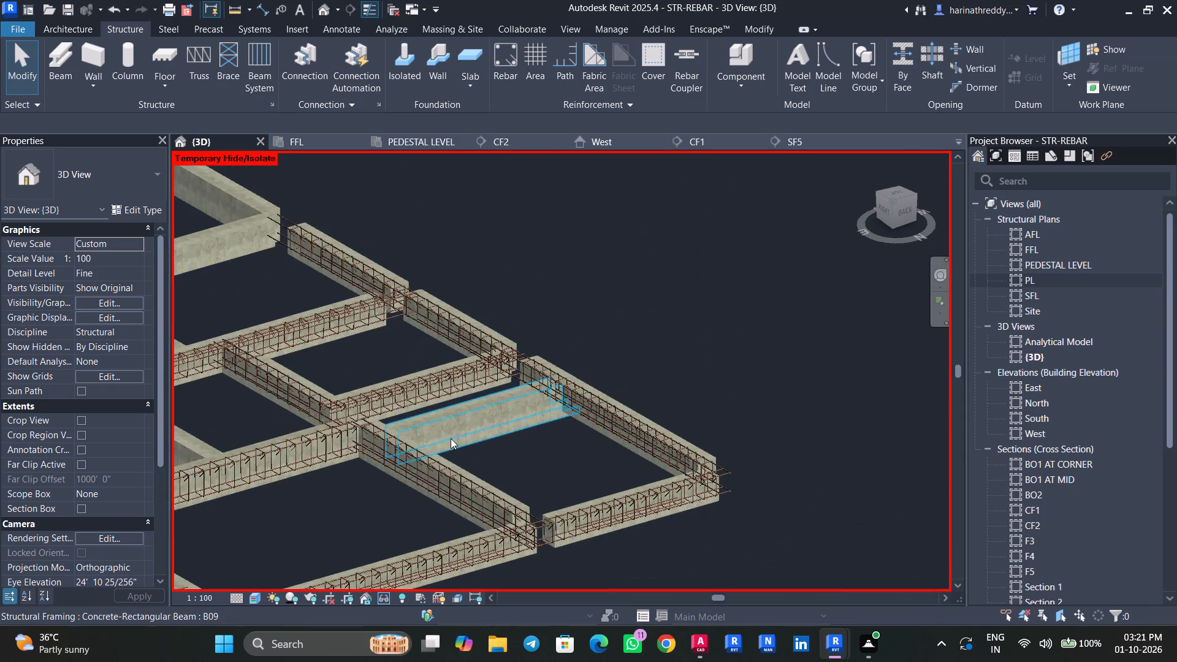
pyautogui.click(458, 425)
pyautogui.moveTo(534, 454); pyautogui.dragTo(482, 454, button='middle')
pyautogui.keyDown('shift'); pyautogui.moveTo(483, 452); pyautogui.dragTo(498, 558, button='middle'); pyautogui.keyUp('shift')
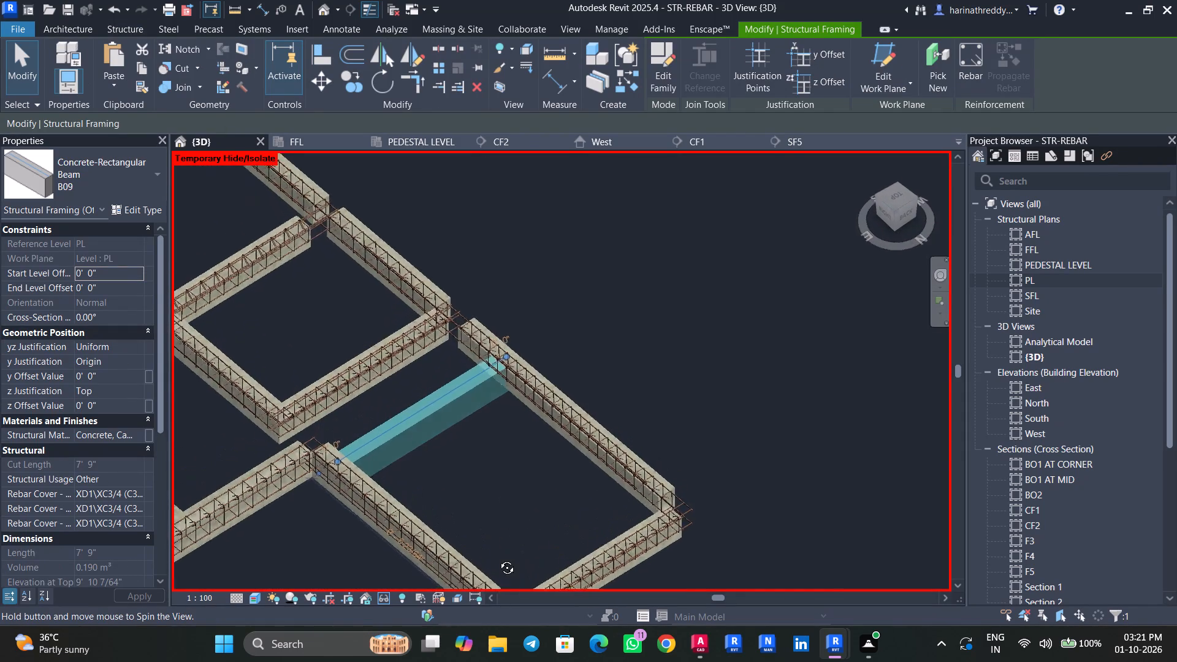
pyautogui.keyDown('shift'); pyautogui.moveTo(498, 558); pyautogui.dragTo(497, 554, button='middle'); pyautogui.keyUp('shift')
pyautogui.press('Escape')
pyautogui.scroll(5, 386, 466)
pyautogui.click(362, 496)
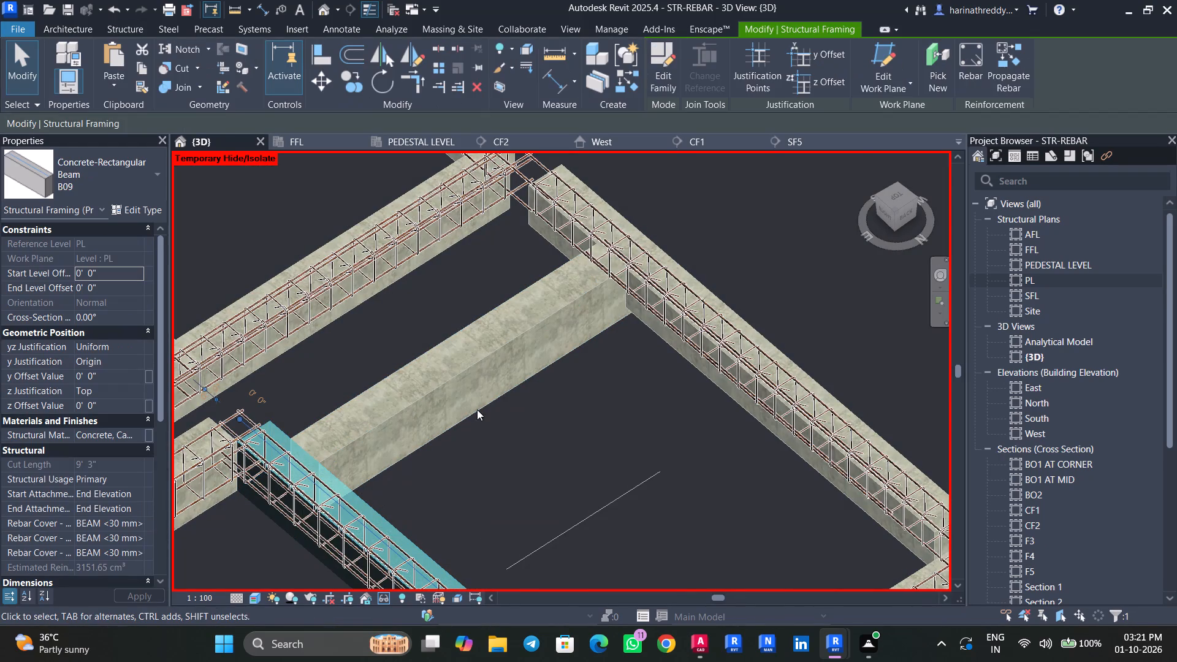
pyautogui.click(1017, 77)
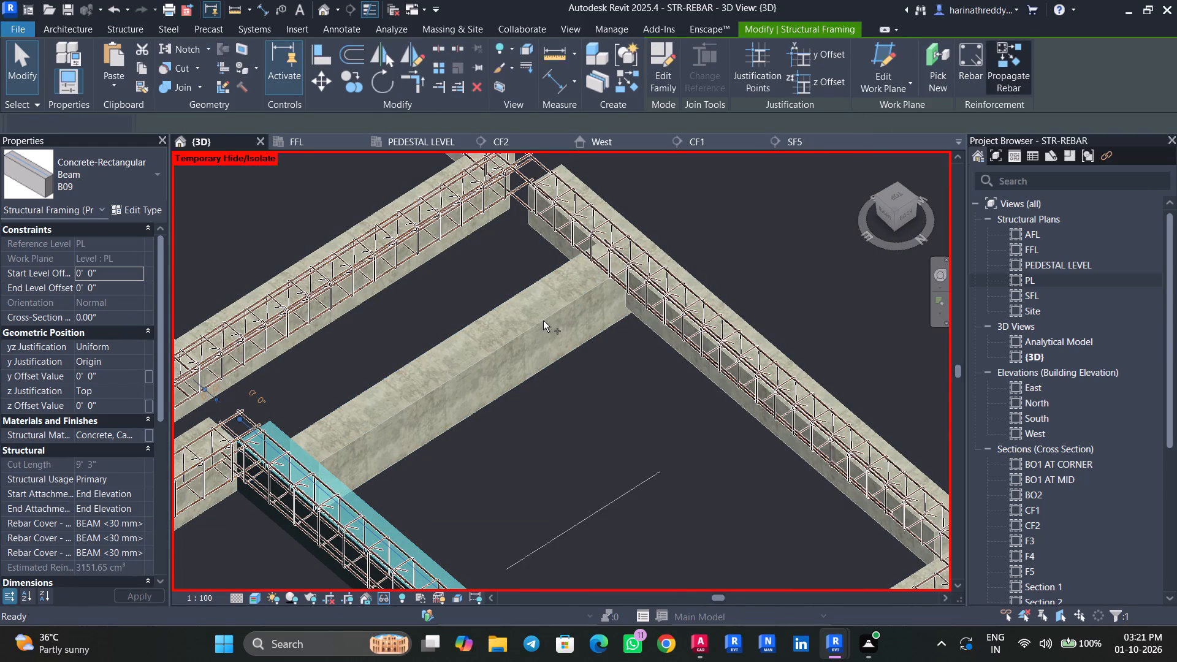
pyautogui.click(543, 319)
pyautogui.click(1169, 544)
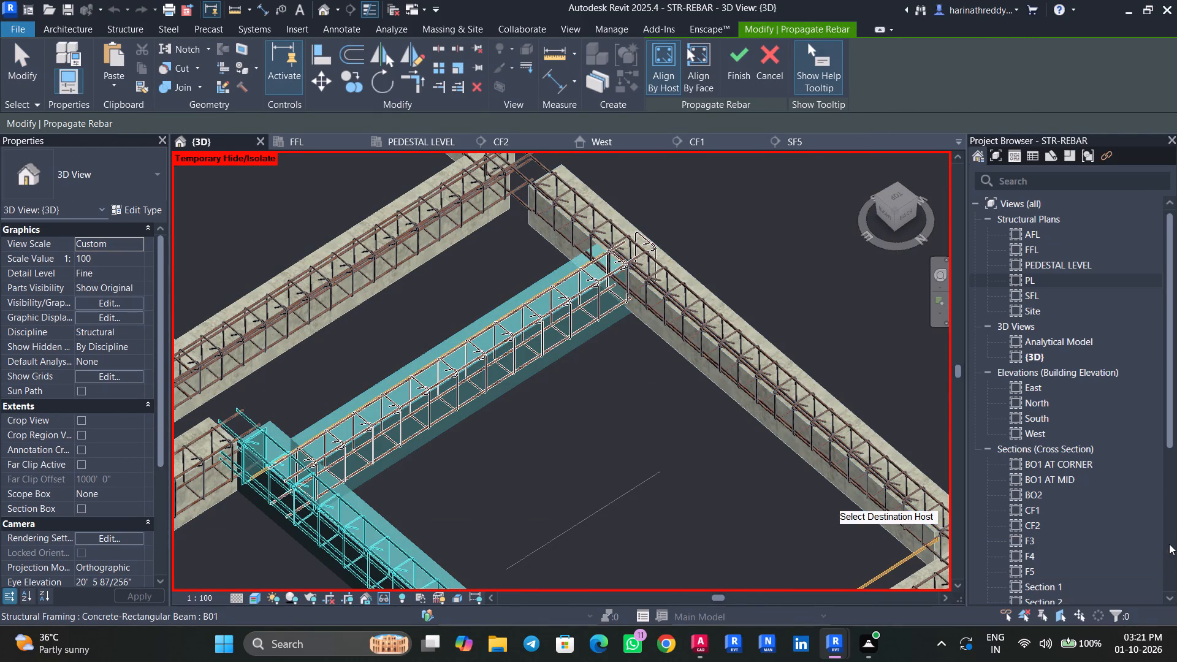
pyautogui.click(747, 78)
# Extend the end of the new beam's bottom H12 pair into the crossing beam at the junction.
pyautogui.scroll(10, 610, 275)
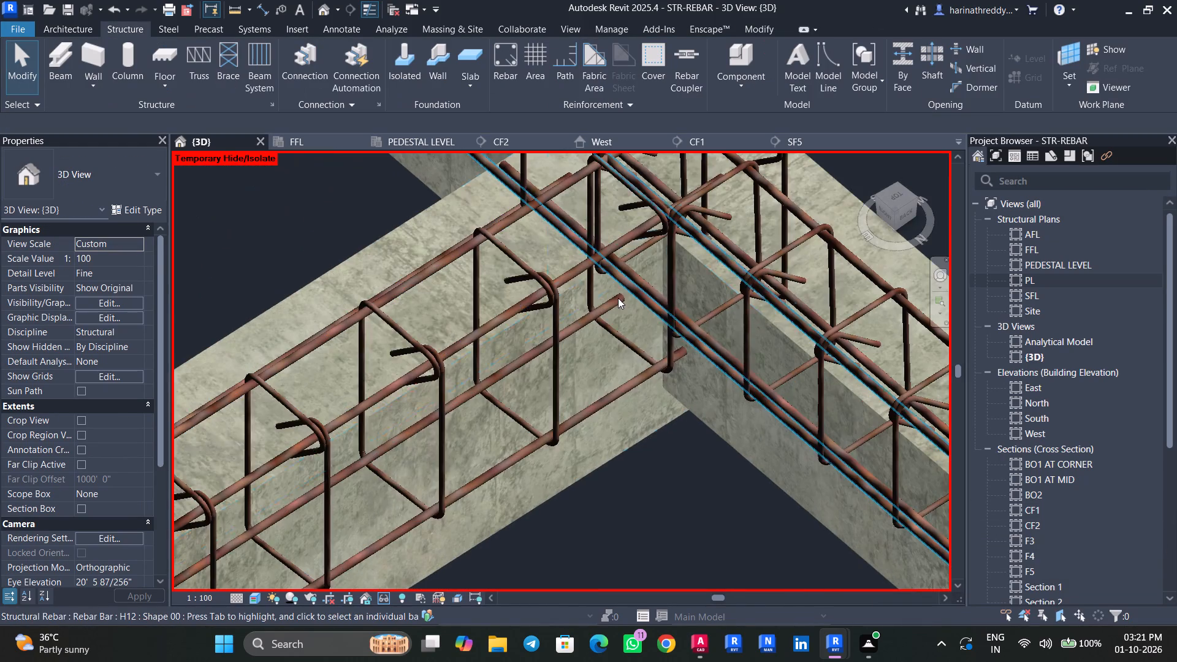
pyautogui.press('Escape')
pyautogui.click(637, 373)
pyautogui.moveTo(625, 293); pyautogui.dragTo(638, 292)
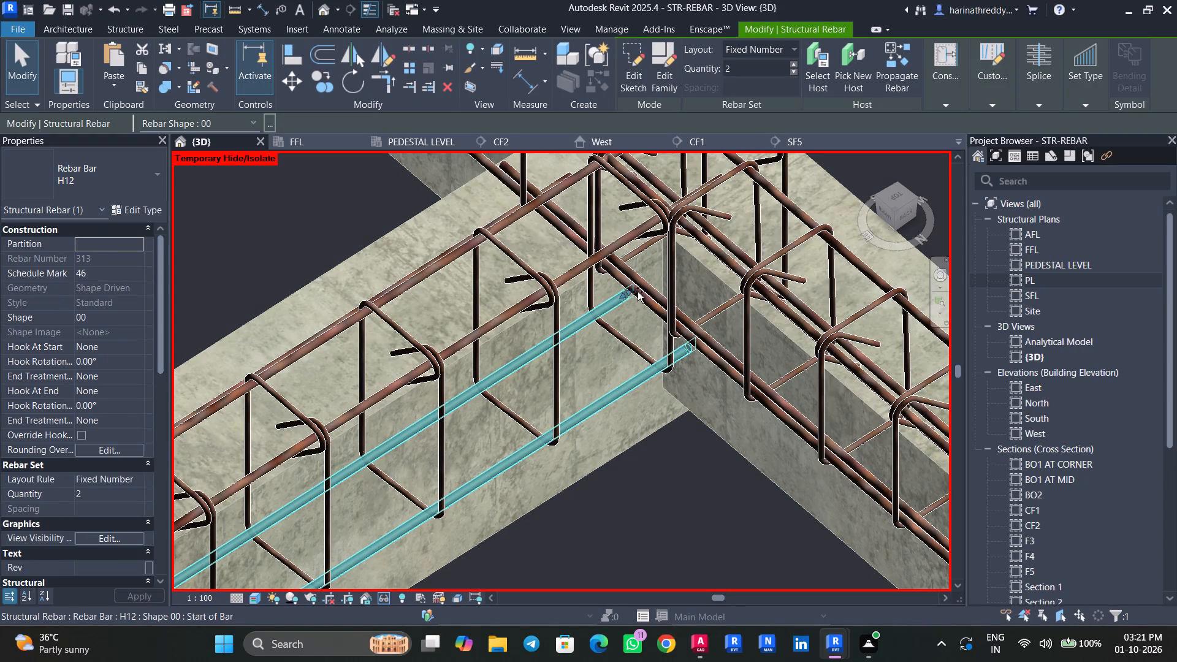
pyautogui.moveTo(638, 292); pyautogui.dragTo(691, 270)
pyautogui.scroll(-9, 673, 396)
pyautogui.keyDown('shift'); pyautogui.moveTo(682, 453); pyautogui.dragTo(598, 395, button='middle'); pyautogui.keyUp('shift')
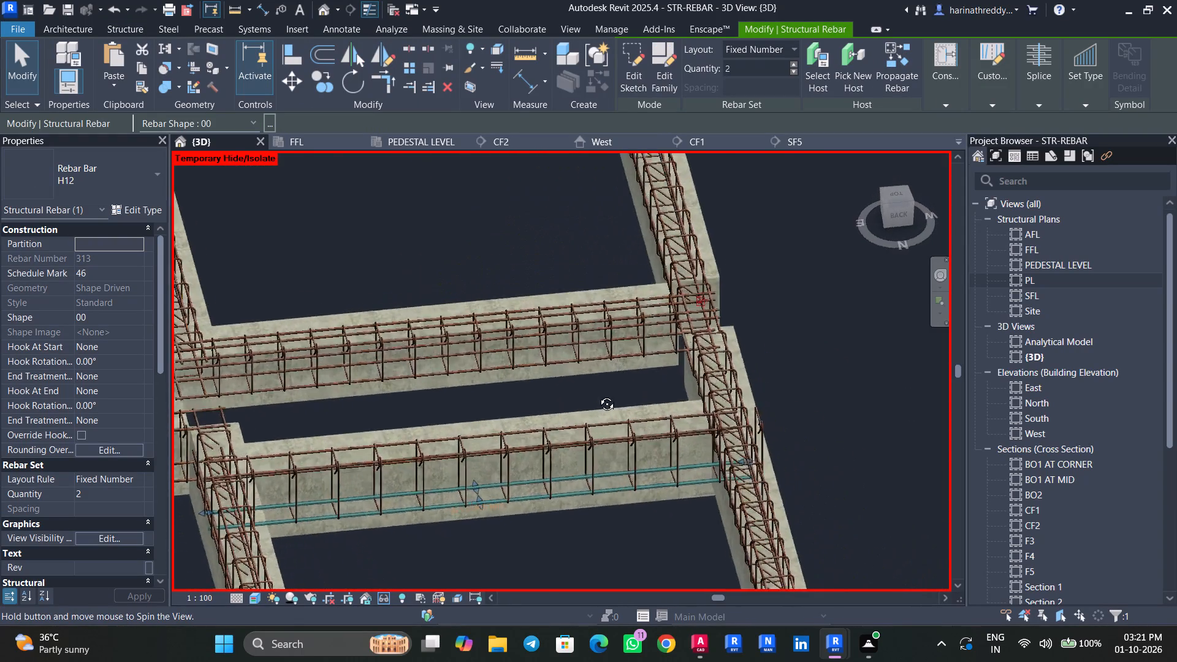
pyautogui.keyDown('shift'); pyautogui.moveTo(598, 395); pyautogui.dragTo(585, 482, button='middle'); pyautogui.keyUp('shift')
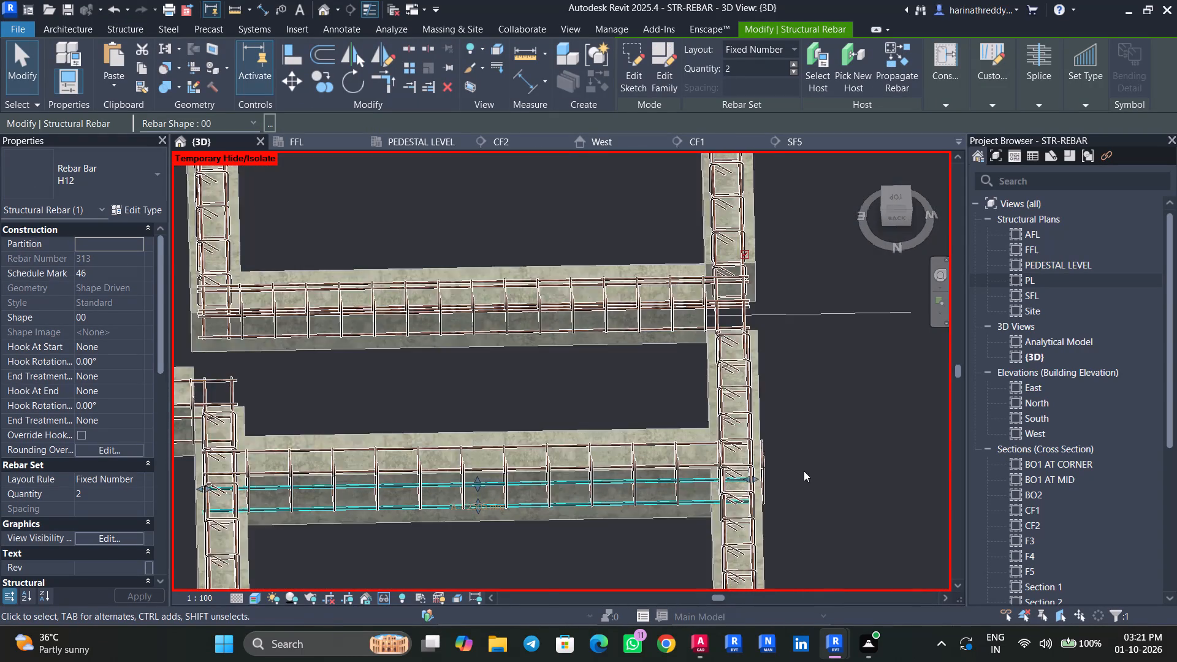
pyautogui.scroll(10, 799, 470)
pyautogui.keyDown('shift'); pyautogui.moveTo(760, 481); pyautogui.dragTo(760, 504, button='middle'); pyautogui.keyUp('shift')
pyautogui.press('Escape')
# Shorten the new beam's H8 stirrup set so its last stirrup stops at the crossing beam's inner face.
pyautogui.click(701, 456)
pyautogui.scroll(-3, 701, 456)
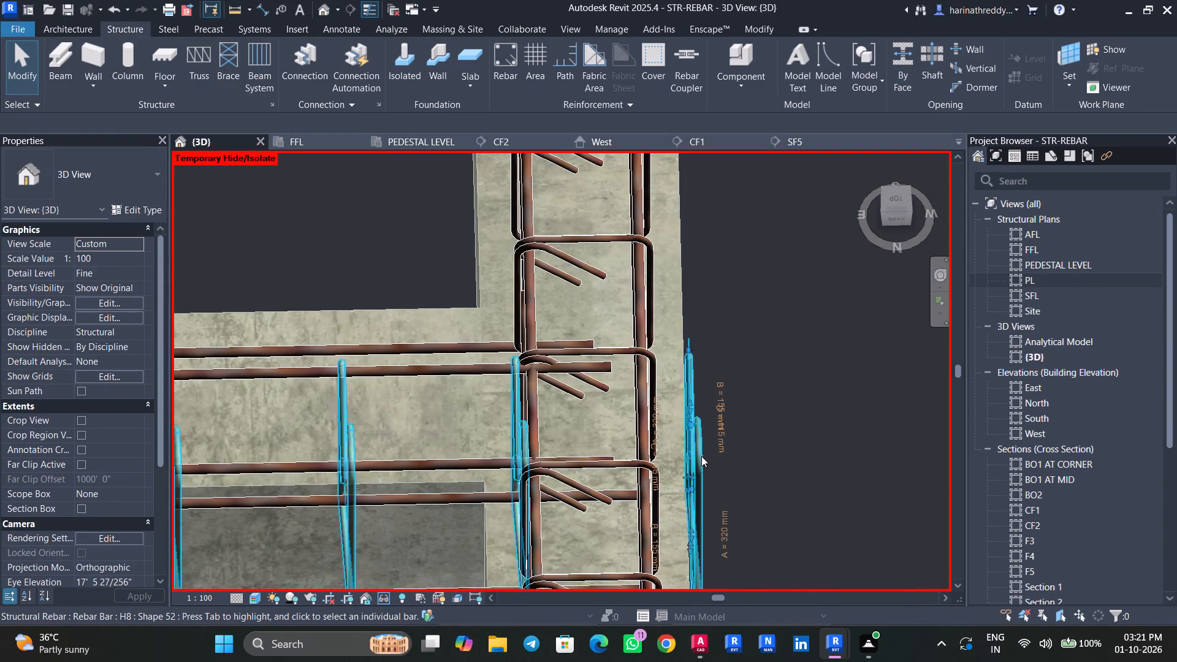
pyautogui.scroll(-6, 701, 456)
pyautogui.keyDown('shift'); pyautogui.moveTo(741, 432); pyautogui.dragTo(758, 516, button='middle'); pyautogui.keyUp('shift')
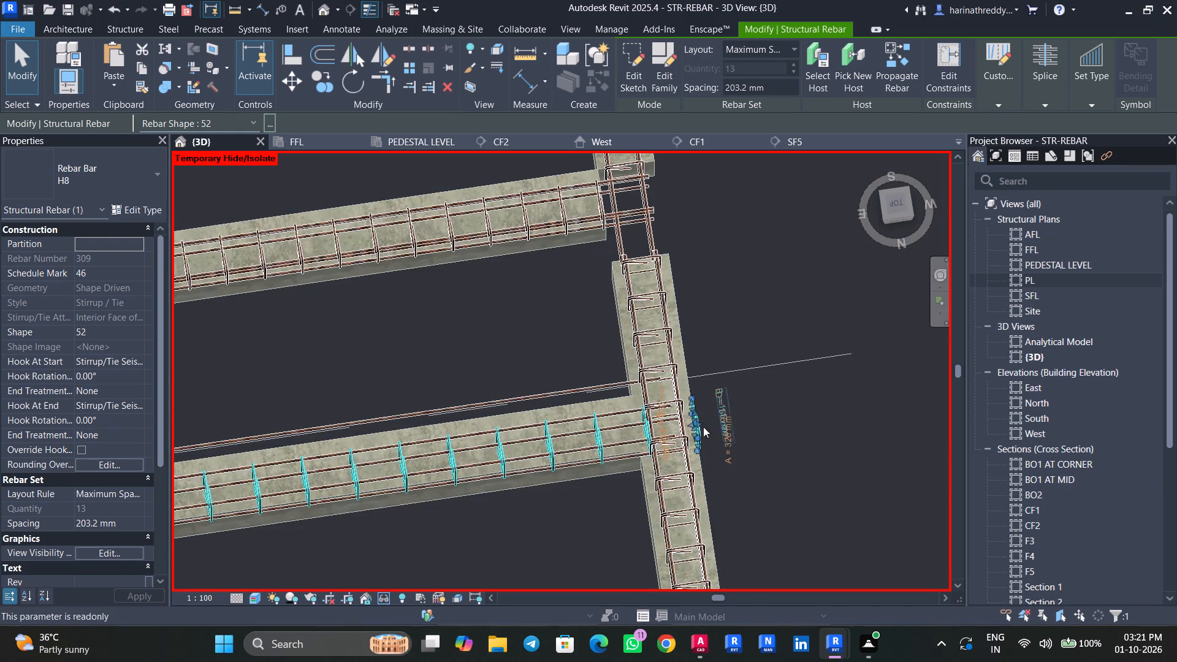
pyautogui.scroll(8, 683, 431)
pyautogui.moveTo(703, 413); pyautogui.dragTo(569, 436)
pyautogui.scroll(-8, 604, 454)
pyautogui.press('Escape')
pyautogui.press('Escape')
pyautogui.scroll(6, 588, 439)
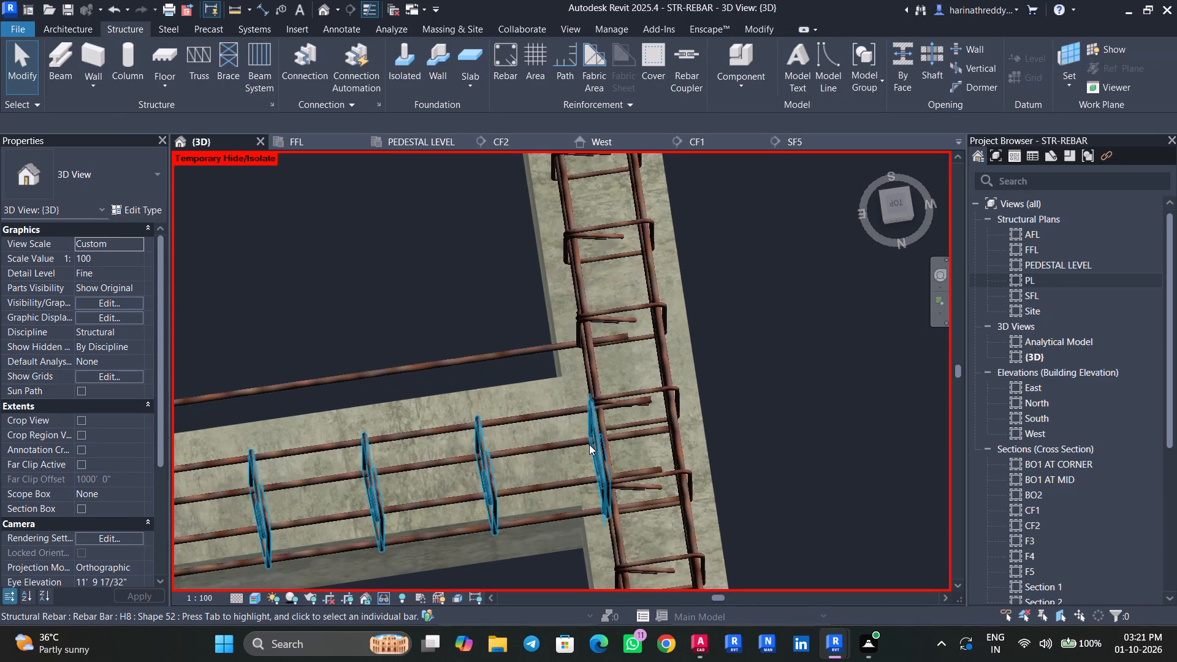
pyautogui.click(590, 444)
pyautogui.scroll(-8, 579, 478)
pyautogui.moveTo(471, 533); pyautogui.dragTo(698, 471, button='middle')
pyautogui.scroll(3, 395, 461)
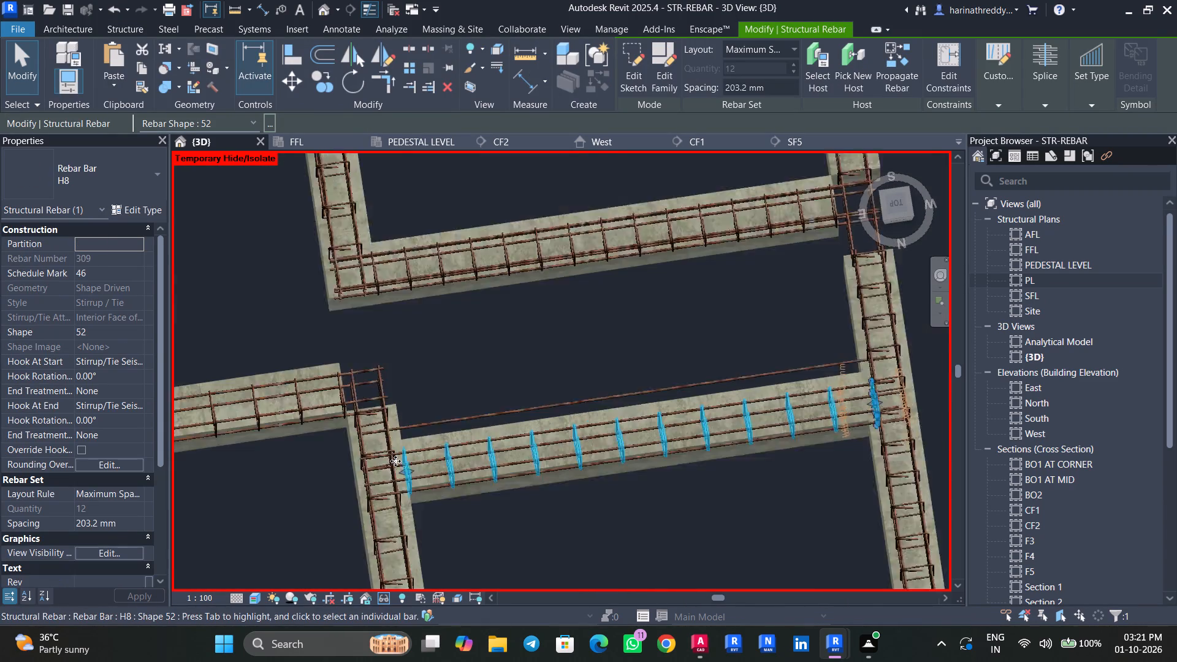
pyautogui.scroll(1, 395, 461)
pyautogui.press('Escape')
pyautogui.press('Escape')
# Bring the near bar of the stray intermediate H12 pair from outside the new beam into its stirrup cage.
pyautogui.keyDown('shift'); pyautogui.moveTo(371, 498); pyautogui.dragTo(371, 566, button='middle'); pyautogui.keyUp('shift')
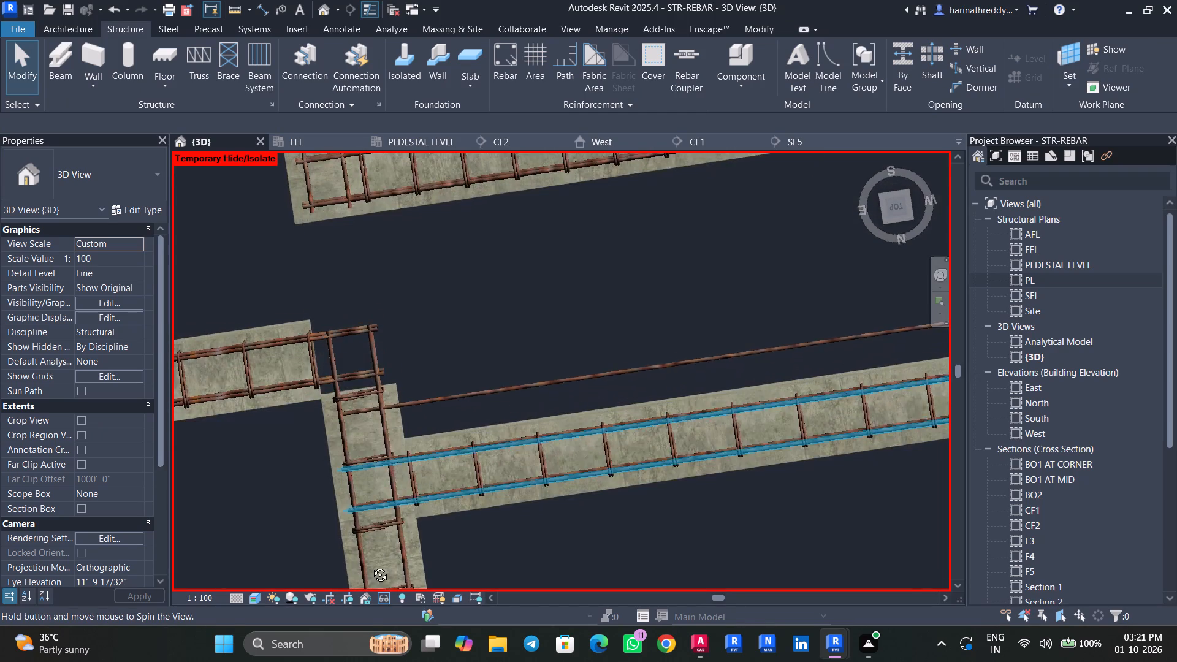
pyautogui.keyDown('shift'); pyautogui.moveTo(371, 566); pyautogui.dragTo(397, 303, button='middle'); pyautogui.keyUp('shift')
pyautogui.scroll(5, 703, 516)
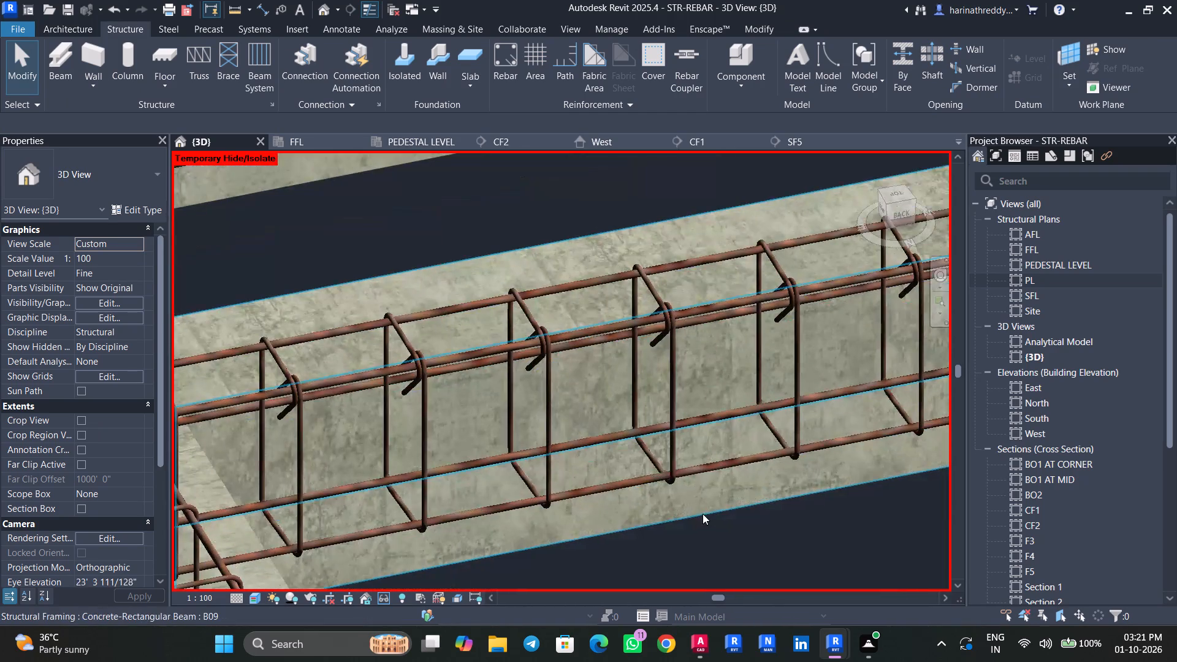
pyautogui.scroll(-5, 702, 513)
pyautogui.keyDown('shift'); pyautogui.moveTo(731, 527); pyautogui.dragTo(640, 465, button='middle'); pyautogui.keyUp('shift')
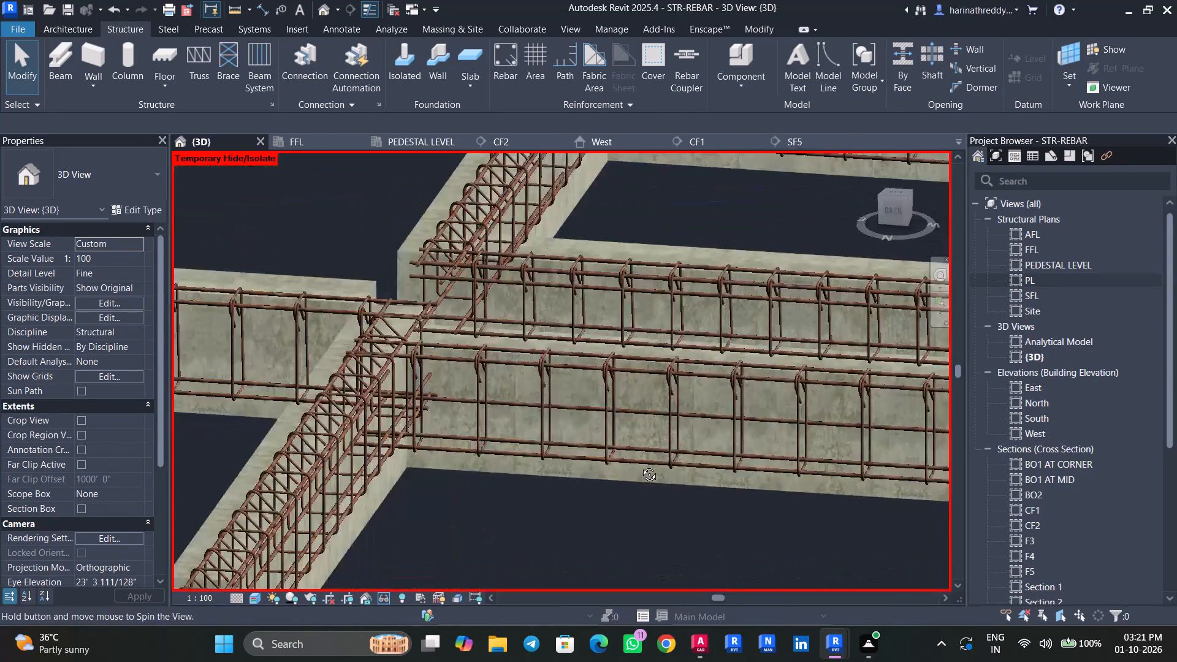
pyautogui.keyDown('shift'); pyautogui.moveTo(640, 465); pyautogui.dragTo(393, 507, button='middle'); pyautogui.keyUp('shift')
pyautogui.keyDown('shift'); pyautogui.scroll(1, 394, 507); pyautogui.keyUp('shift')
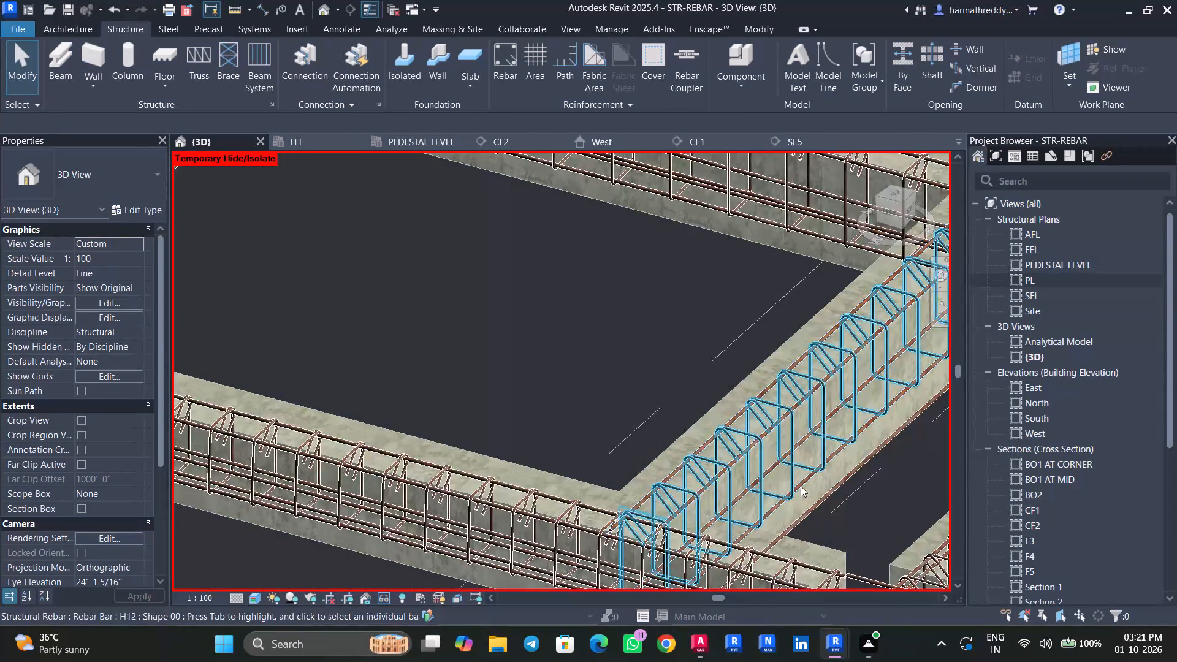
pyautogui.click(803, 487)
pyautogui.scroll(-1, 810, 496)
pyautogui.keyDown('shift'); pyautogui.moveTo(865, 494); pyautogui.dragTo(882, 537, button='middle'); pyautogui.keyUp('shift')
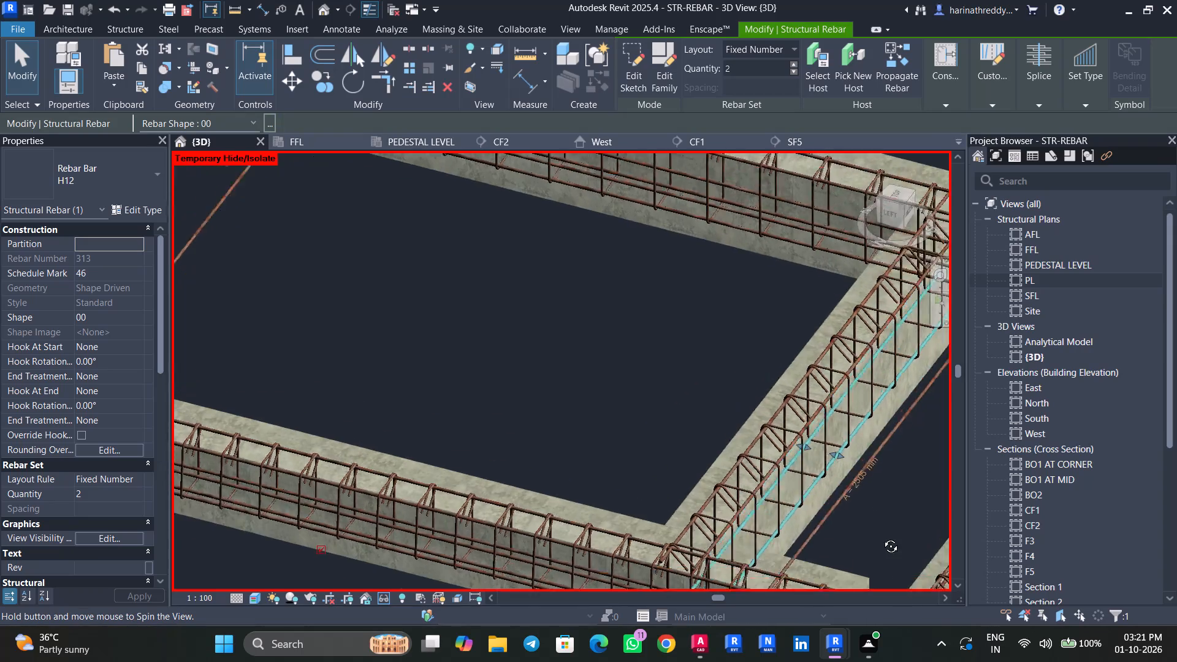
pyautogui.keyDown('shift'); pyautogui.moveTo(882, 537); pyautogui.dragTo(875, 570, button='middle'); pyautogui.keyUp('shift')
pyautogui.press('Escape')
pyautogui.click(847, 514)
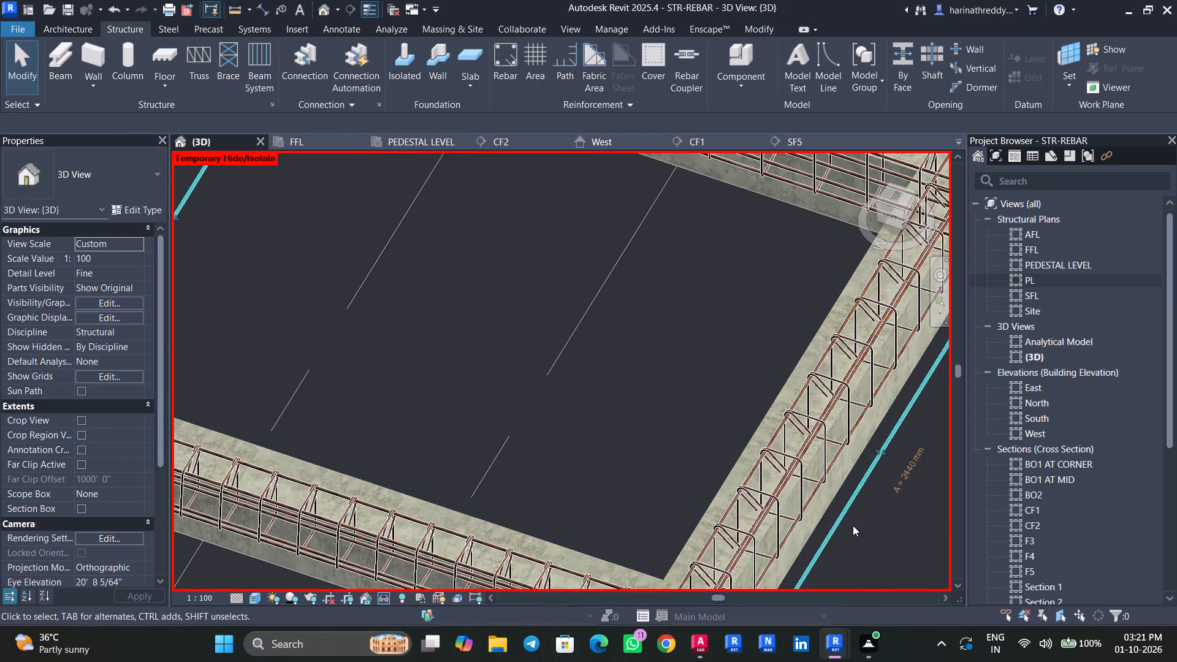
pyautogui.scroll(-11, 853, 525)
pyautogui.keyDown('shift'); pyautogui.moveTo(878, 541); pyautogui.dragTo(901, 606, button='middle'); pyautogui.keyUp('shift')
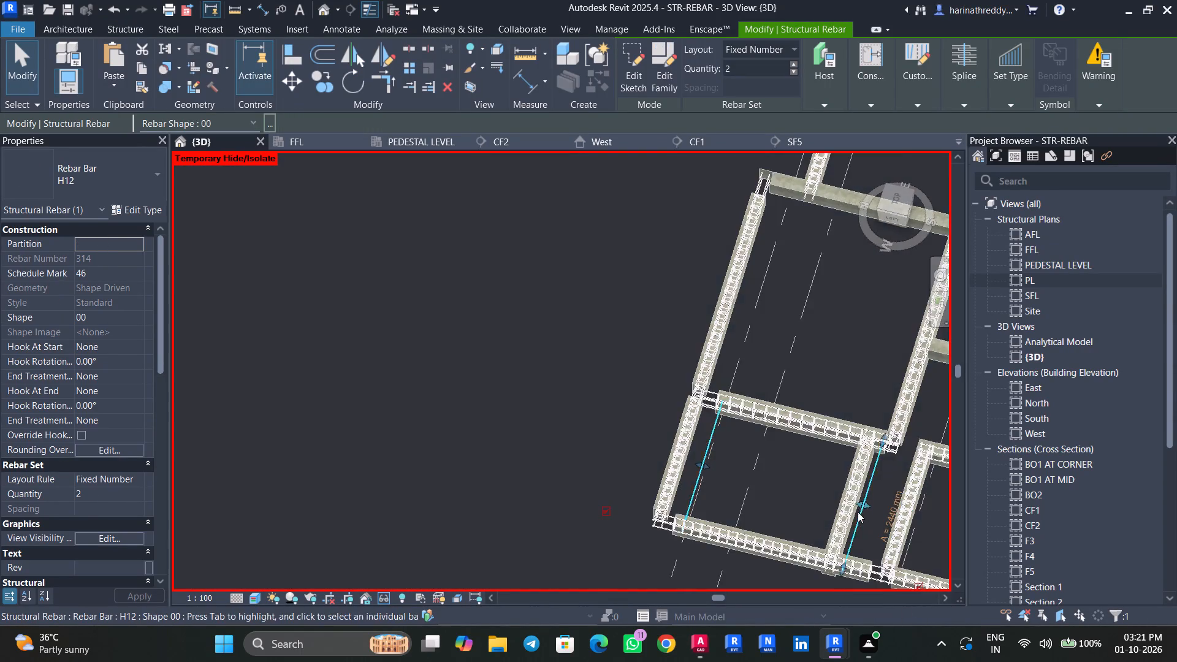
pyautogui.scroll(5, 858, 509)
pyautogui.moveTo(863, 497); pyautogui.dragTo(845, 489)
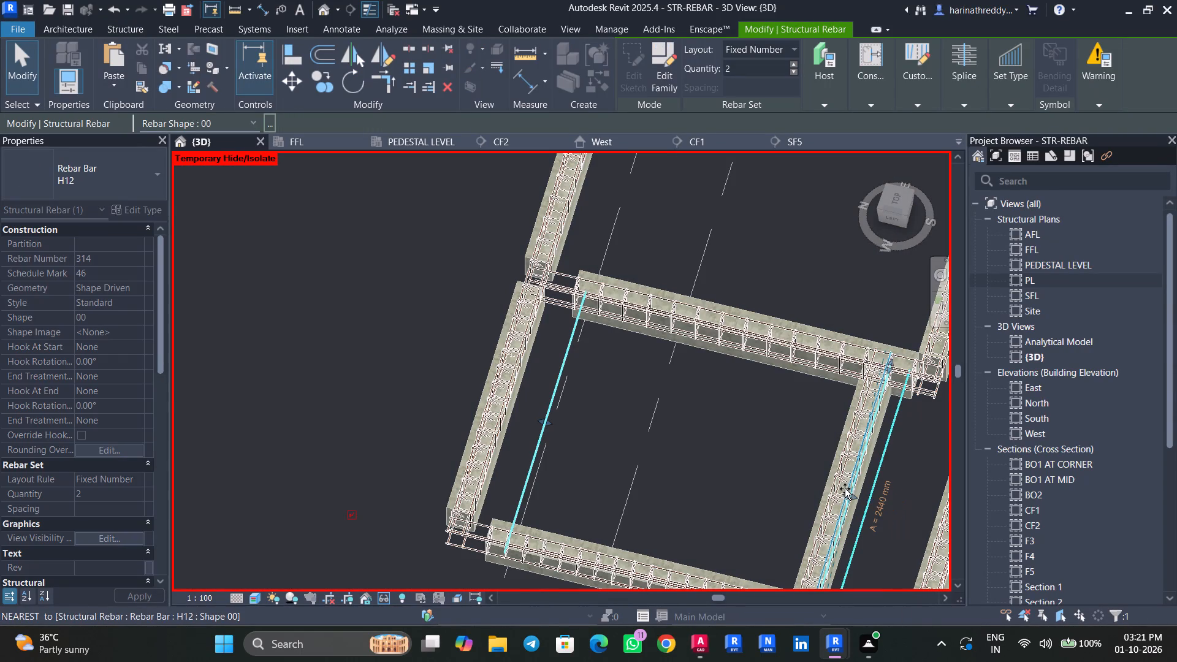
pyautogui.moveTo(845, 489); pyautogui.dragTo(845, 489)
pyautogui.keyDown('shift'); pyautogui.moveTo(793, 473); pyautogui.dragTo(818, 490, button='middle'); pyautogui.keyUp('shift')
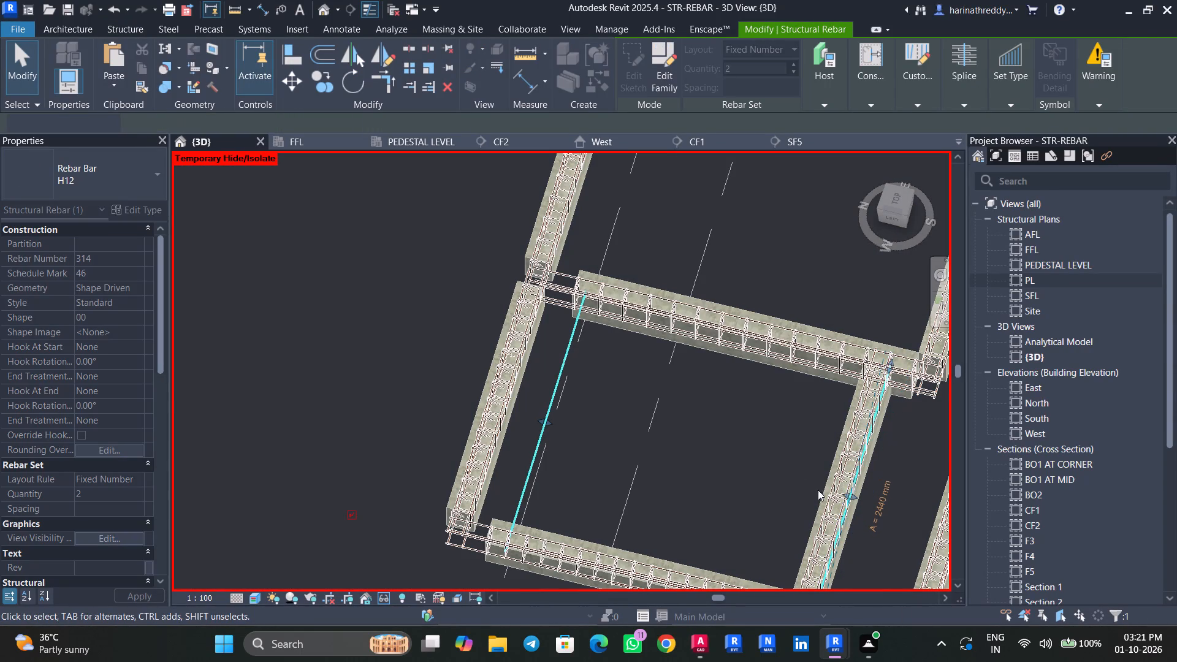
pyautogui.keyDown('shift'); pyautogui.moveTo(818, 490); pyautogui.dragTo(829, 496, button='middle'); pyautogui.keyUp('shift')
pyautogui.scroll(10, 848, 490)
pyautogui.scroll(-13, 858, 489)
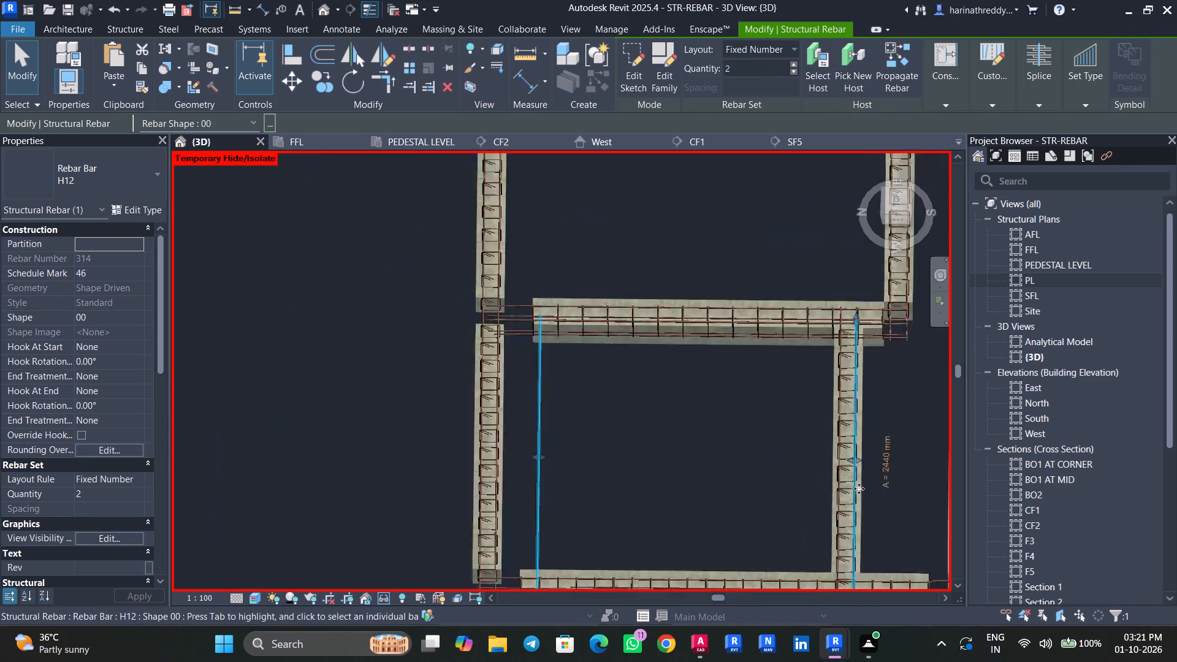
# Pull in the far bar of the intermediate H12 pair so both bars lie within the new beam's stirrups.
pyautogui.press('Escape')
pyautogui.press('Escape')
pyautogui.click(647, 463)
pyautogui.moveTo(650, 464); pyautogui.dragTo(748, 469)
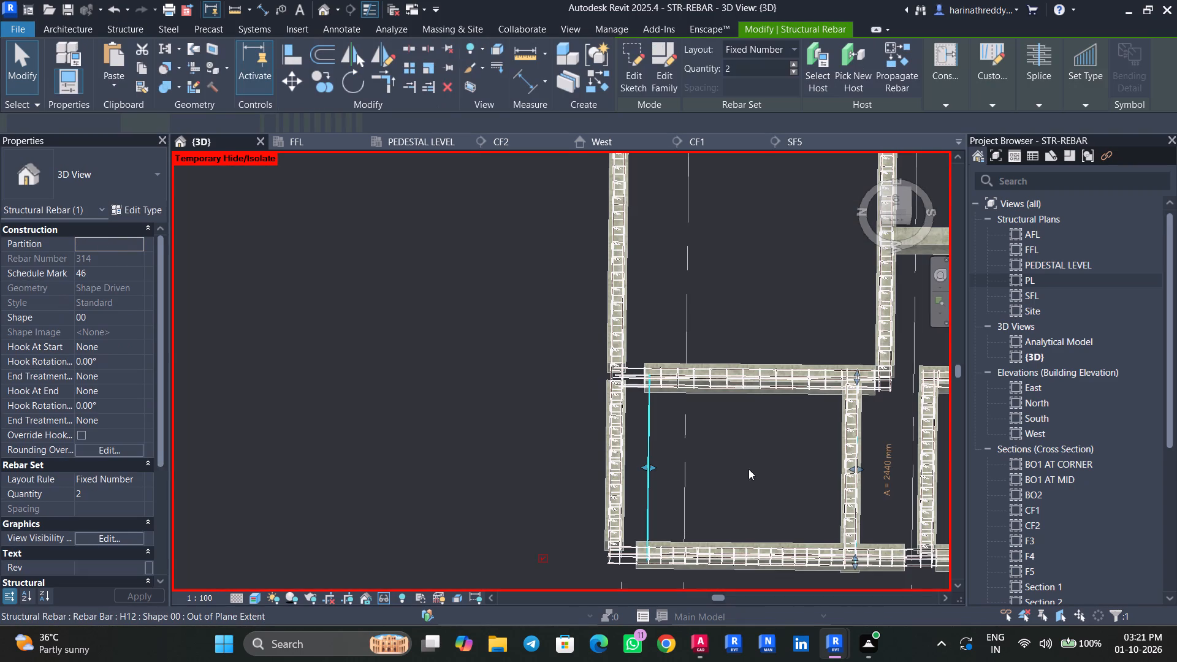
pyautogui.moveTo(748, 469); pyautogui.dragTo(846, 469)
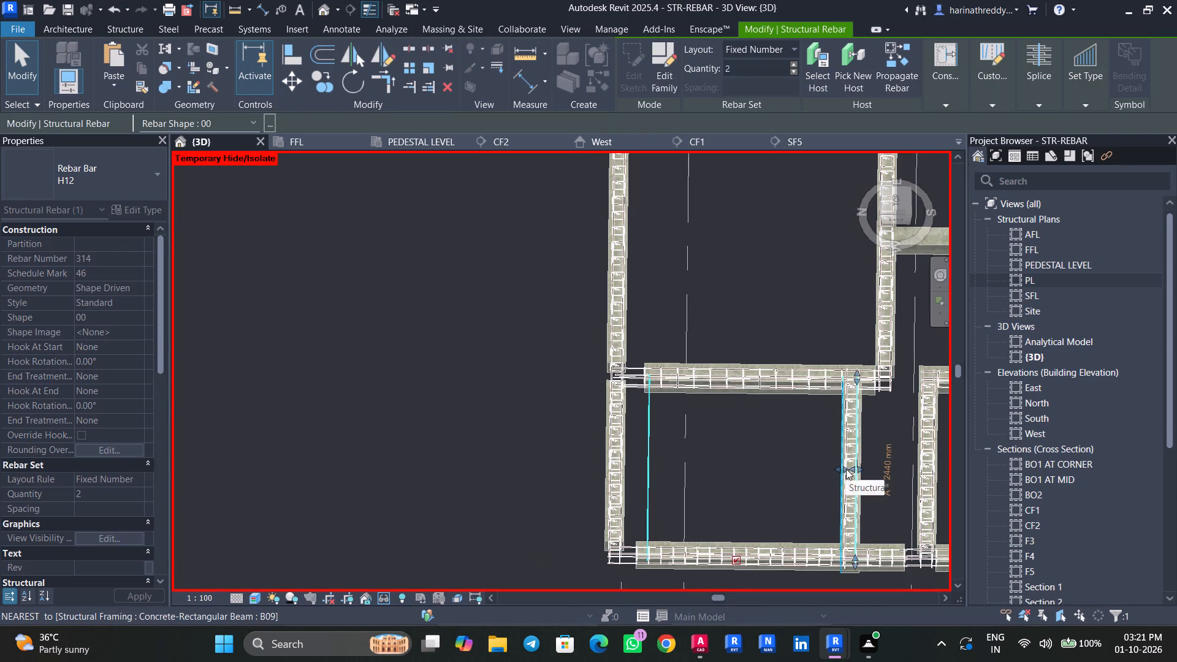
pyautogui.moveTo(846, 469); pyautogui.dragTo(848, 469)
pyautogui.scroll(1, 848, 469)
pyautogui.scroll(-1, 848, 469)
pyautogui.scroll(13, 848, 469)
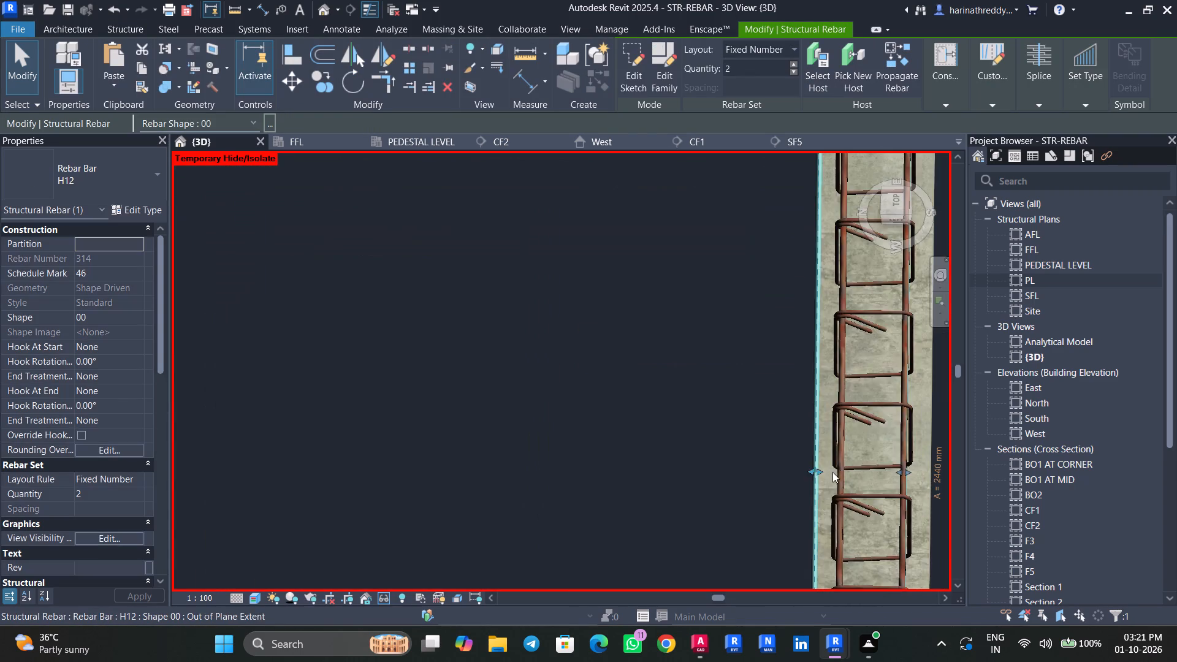
pyautogui.moveTo(821, 470); pyautogui.dragTo(840, 475)
pyautogui.scroll(1, 696, 478)
pyautogui.scroll(-10, 696, 478)
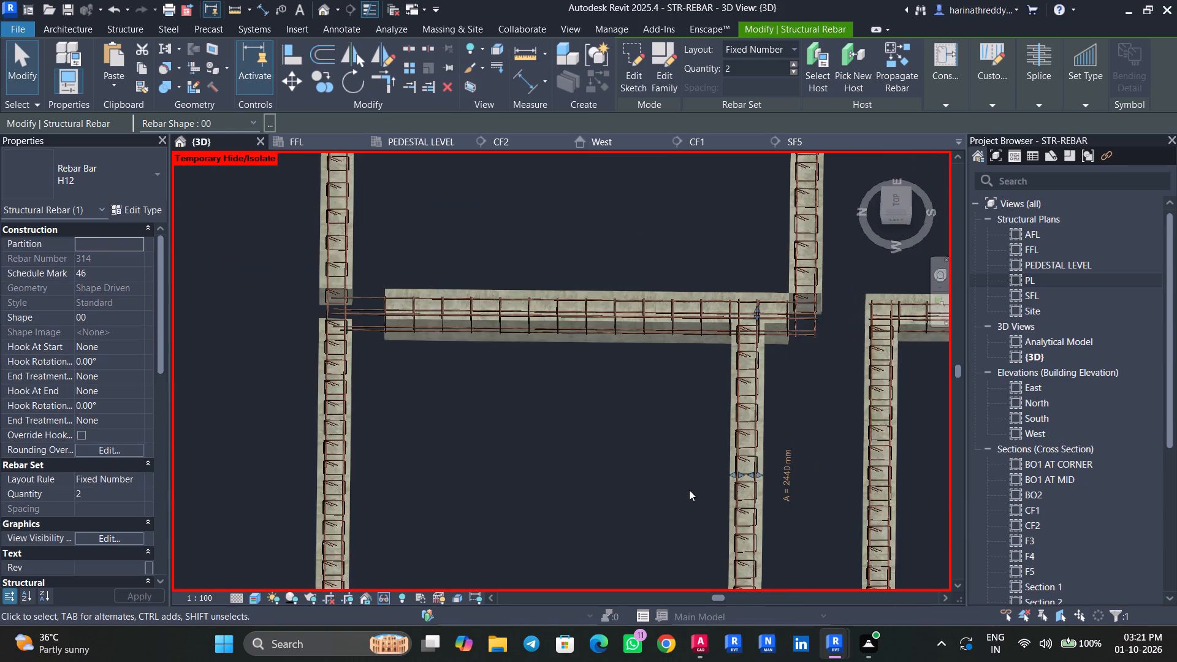
pyautogui.keyDown('shift'); pyautogui.moveTo(679, 500); pyautogui.dragTo(845, 356, button='middle'); pyautogui.keyUp('shift')
pyautogui.scroll(5, 649, 469)
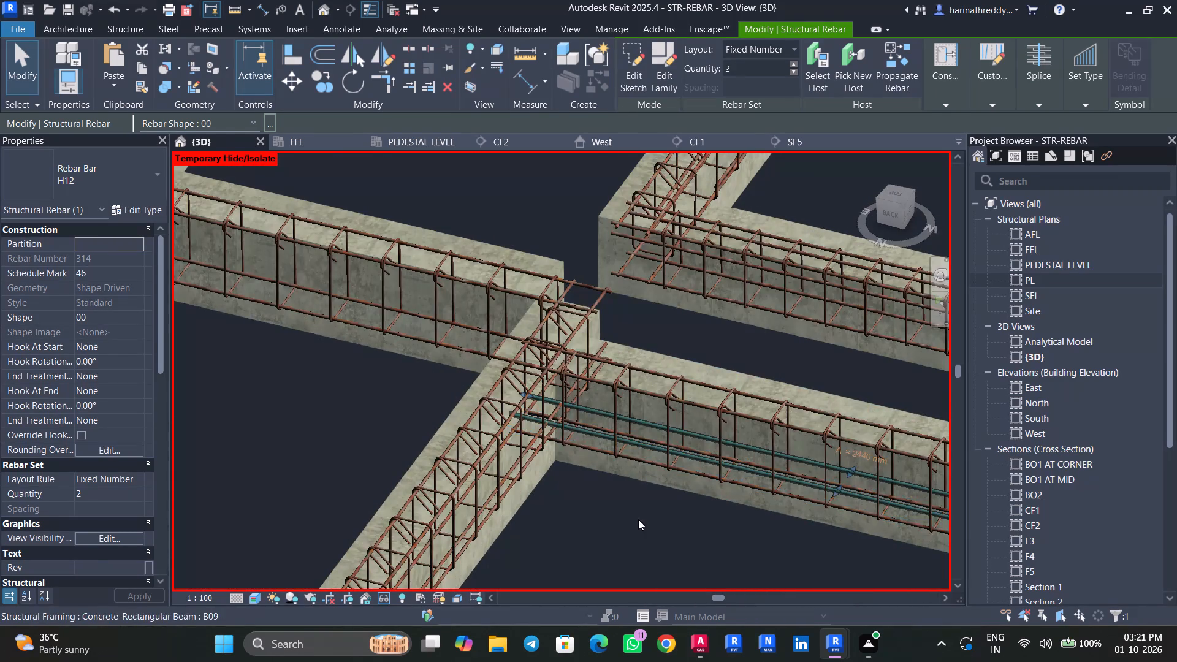
pyautogui.press('Escape')
pyautogui.press('Escape')
# Examine the adjusted beam reinforcement and the B09 cross-section detail in the AutoCAD drawing.
pyautogui.scroll(-4, 625, 508)
pyautogui.keyDown('shift'); pyautogui.moveTo(646, 504); pyautogui.dragTo(596, 481, button='middle'); pyautogui.keyUp('shift')
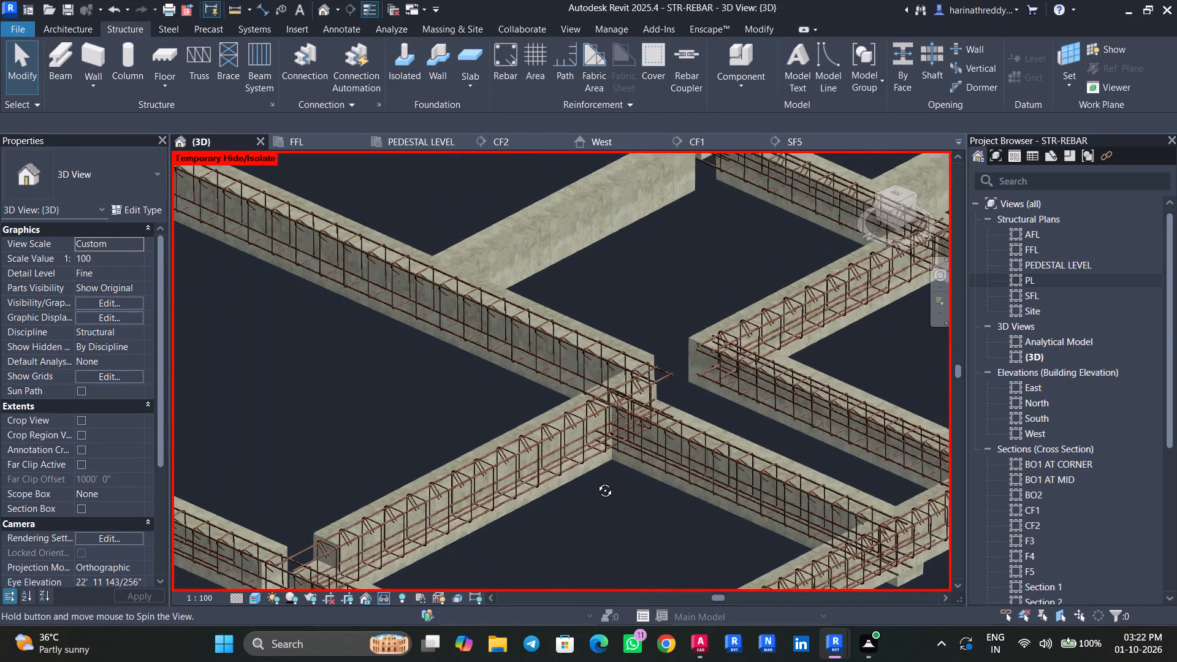
pyautogui.keyDown('shift'); pyautogui.moveTo(596, 481); pyautogui.dragTo(552, 490, button='middle'); pyautogui.keyUp('shift')
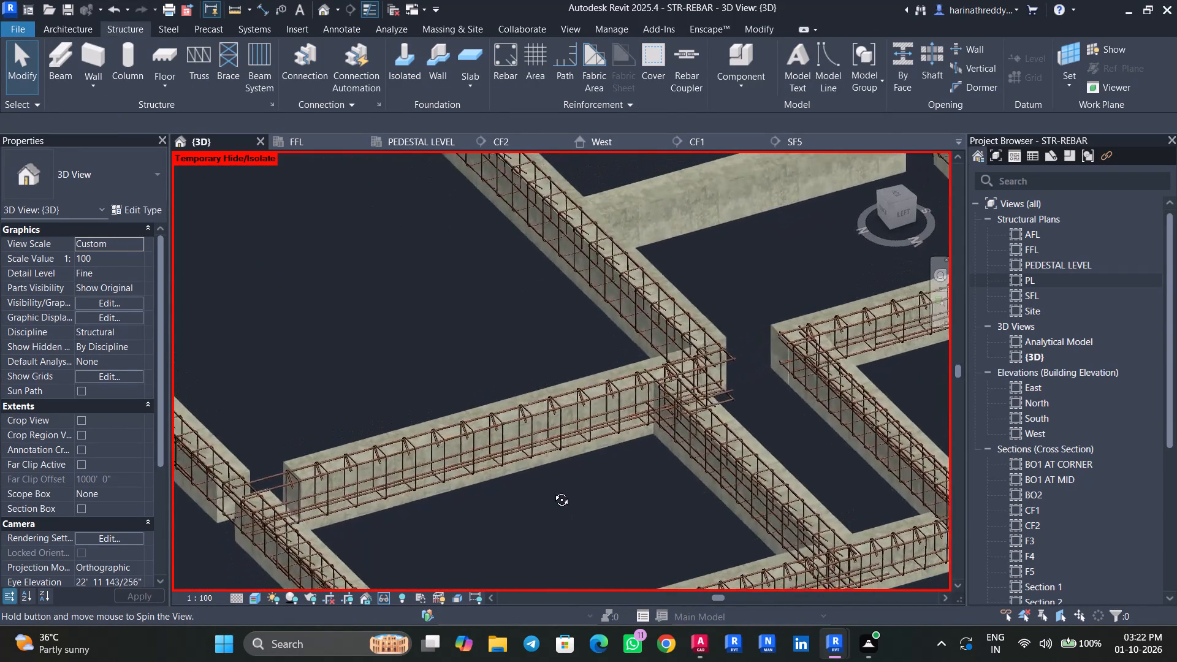
pyautogui.keyDown('shift'); pyautogui.moveTo(552, 490); pyautogui.dragTo(558, 472, button='middle'); pyautogui.keyUp('shift')
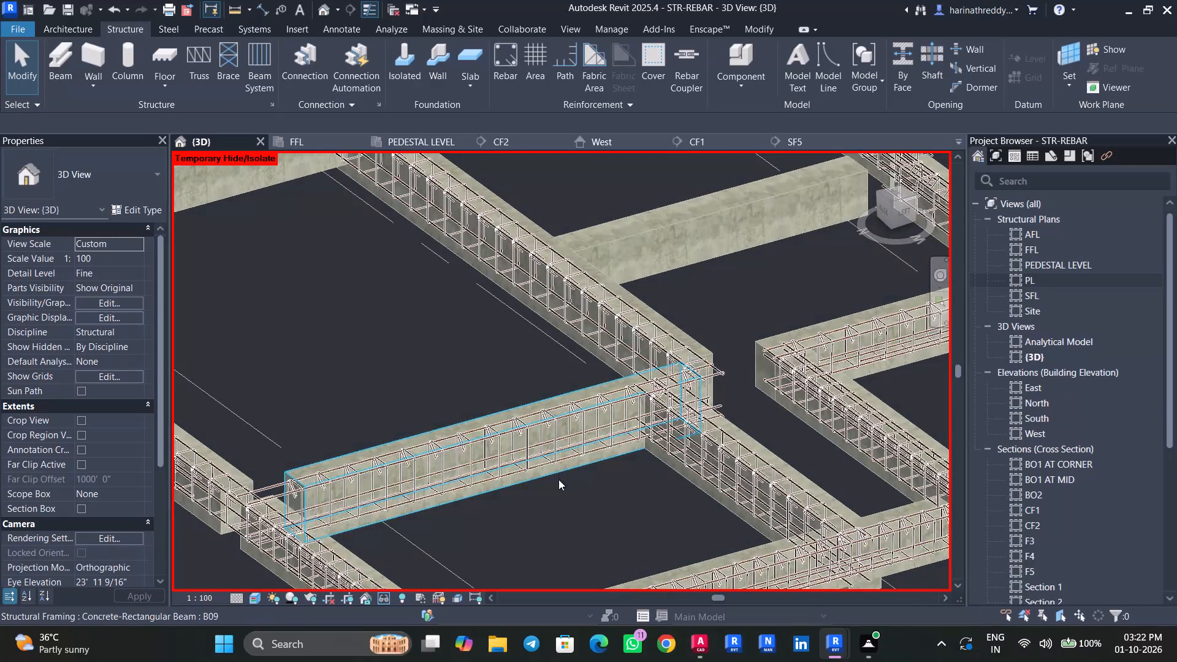
pyautogui.click(698, 635)
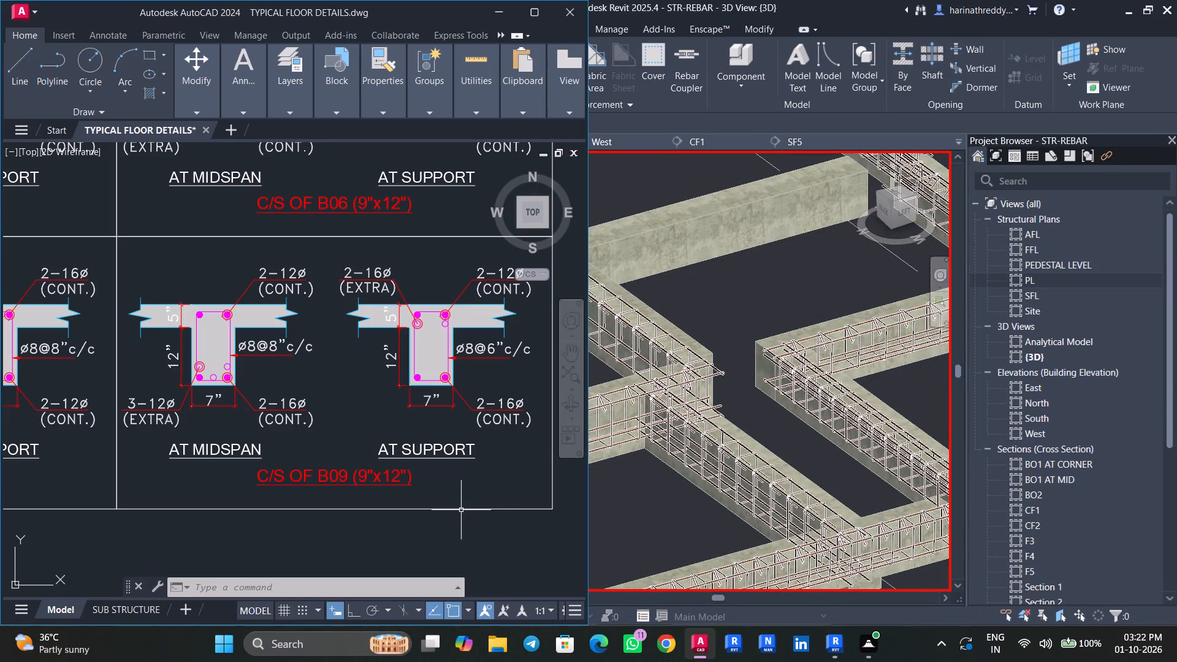
pyautogui.click(502, 13)
# Raise the intermediate H12 bar pair inside the adjusted B09 beam's stirrups, working from the back elevation.
pyautogui.click(702, 468)
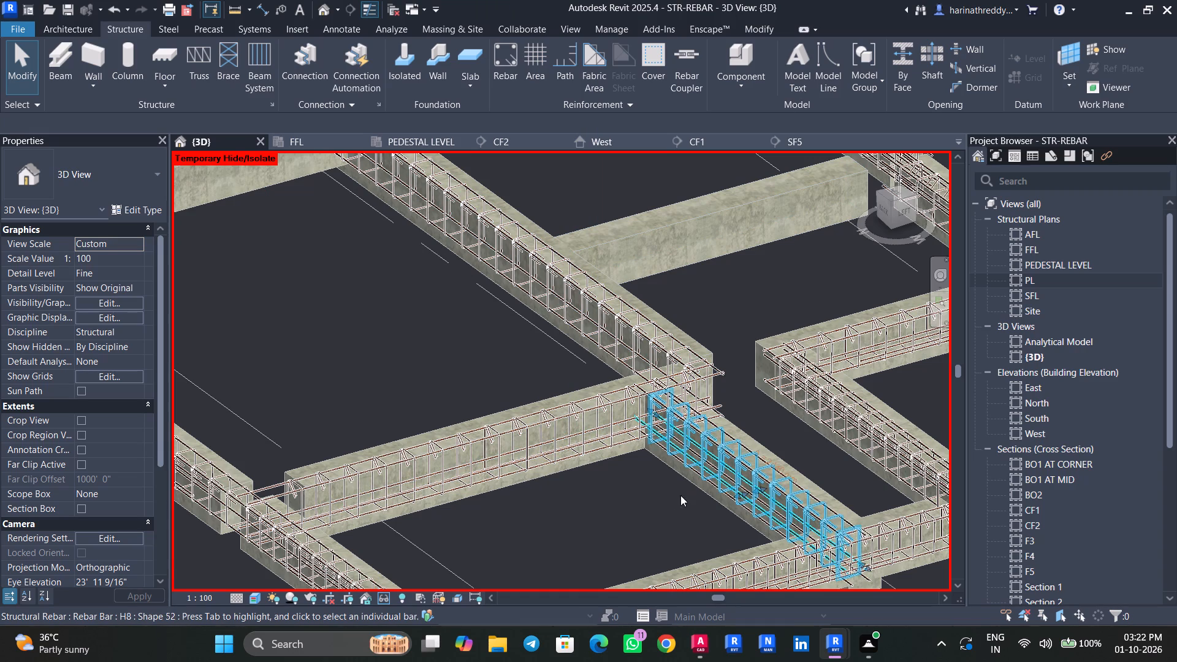
pyautogui.keyDown('shift'); pyautogui.moveTo(674, 498); pyautogui.dragTo(794, 424, button='middle'); pyautogui.keyUp('shift')
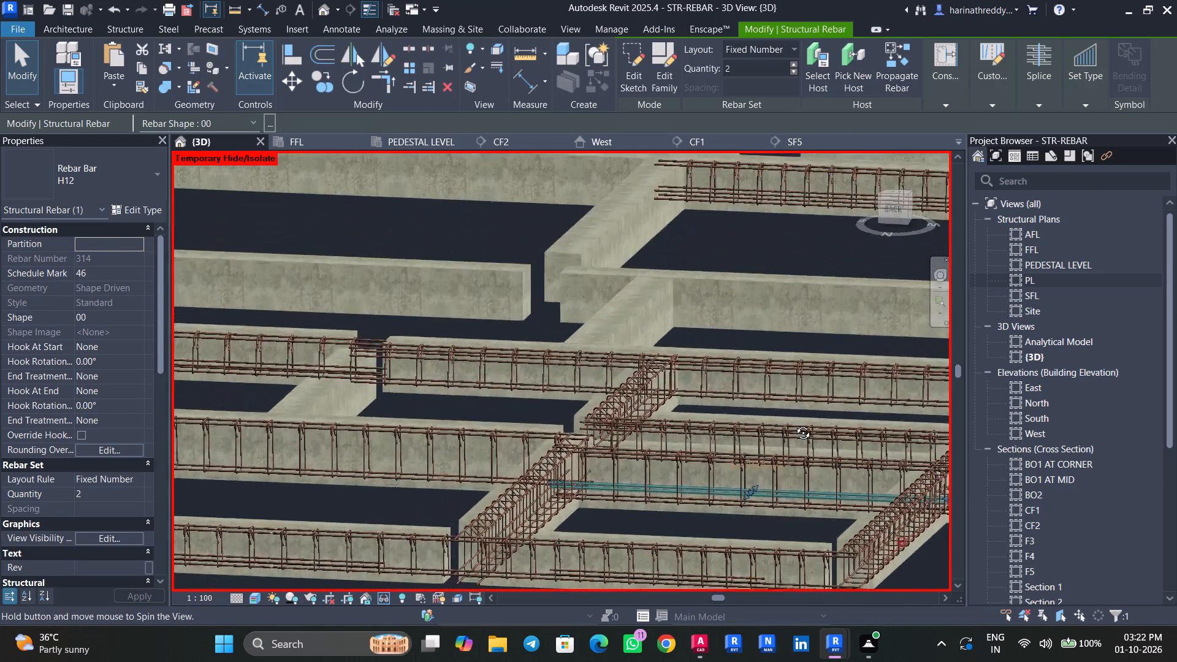
pyautogui.keyDown('shift'); pyautogui.moveTo(794, 424); pyautogui.dragTo(809, 398, button='middle'); pyautogui.keyUp('shift')
pyautogui.click(896, 211)
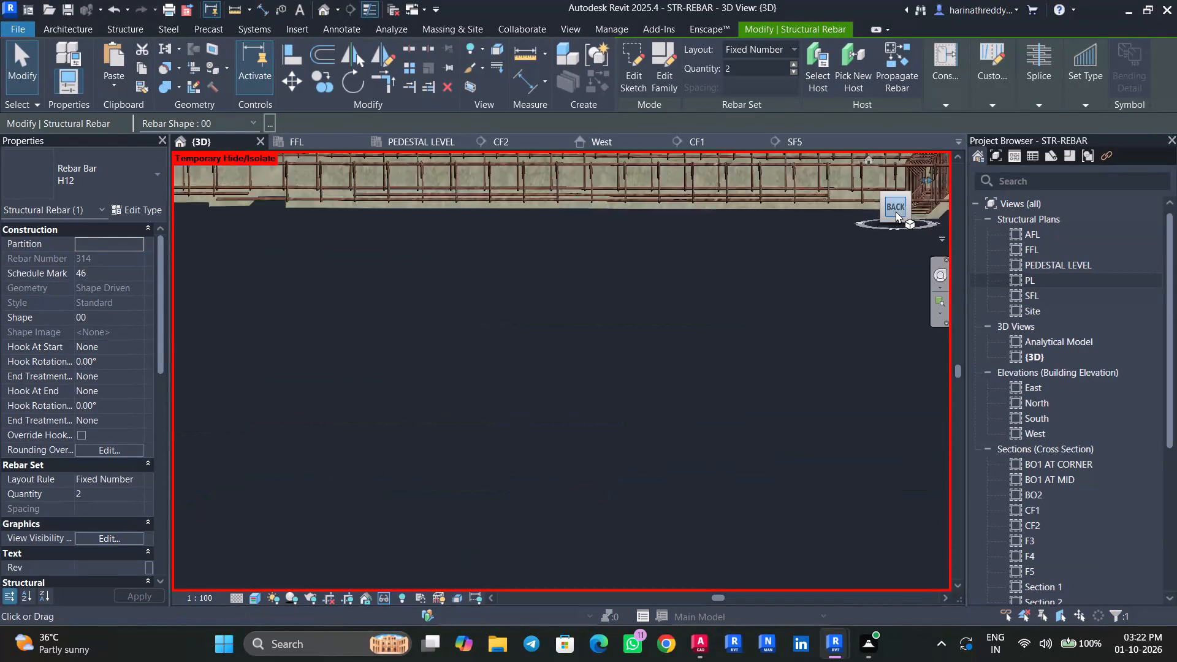
pyautogui.press('Up')
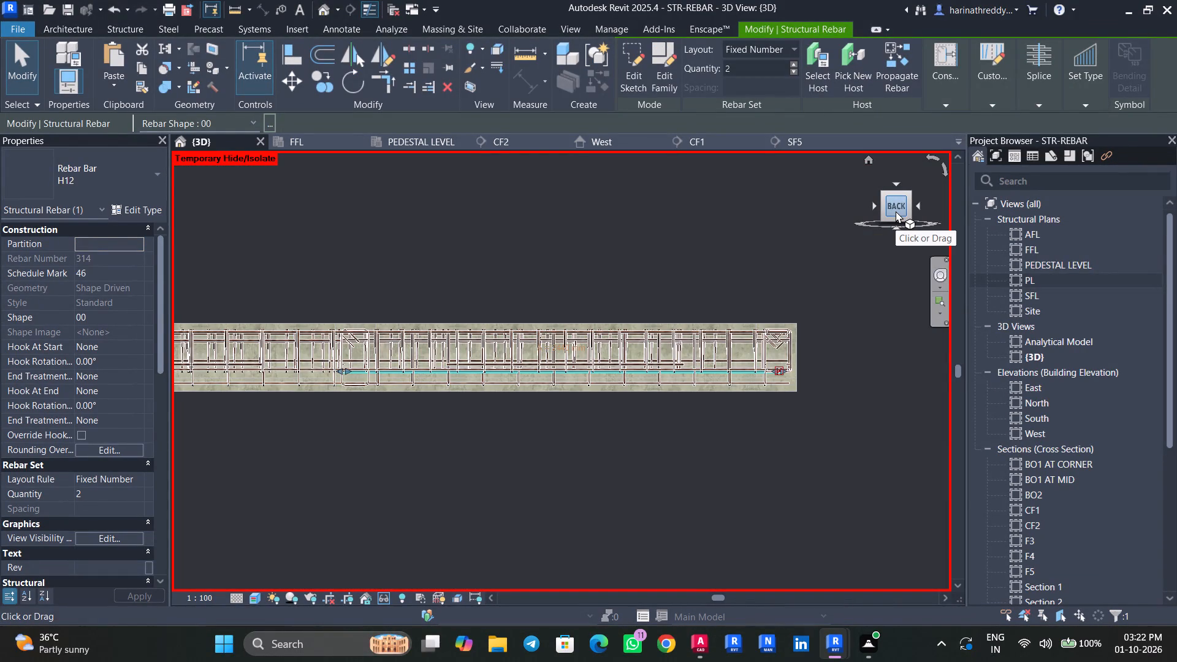
pyautogui.press('Up')
pyautogui.press('Up')
pyautogui.press('Up')
pyautogui.press('Up')
pyautogui.press('Up')
pyautogui.press('Up')
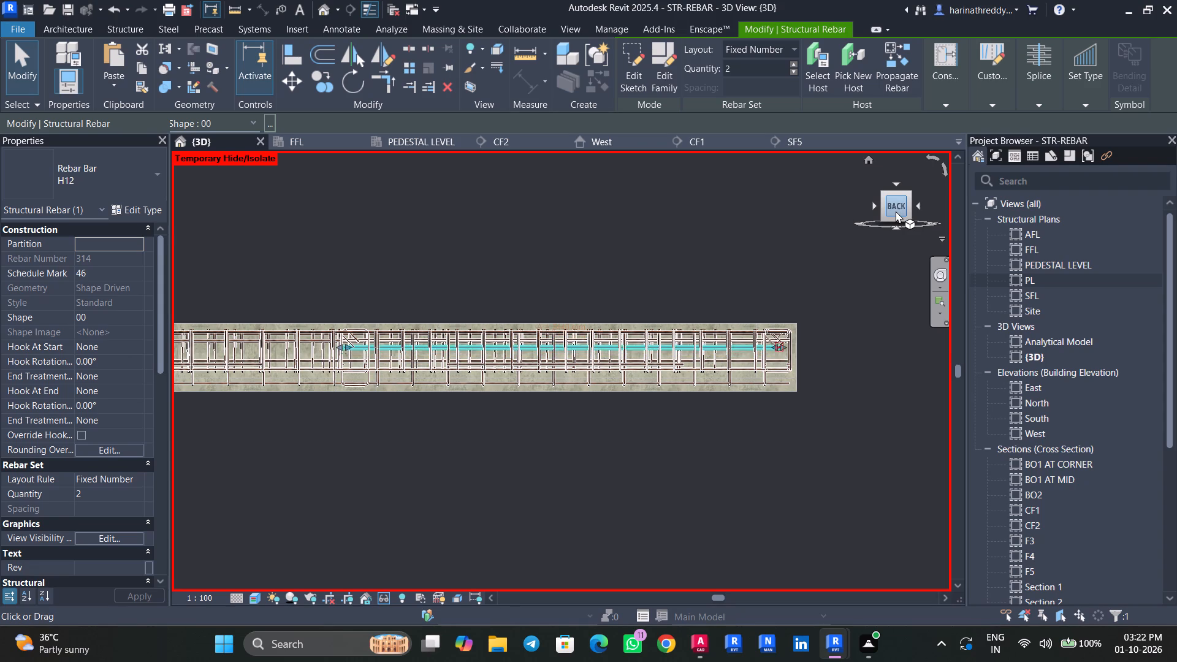
pyautogui.press('Up')
# Lower the raised H12 bar pair slightly so it sits just beneath the B09 beam's top bars.
pyautogui.keyDown('shift'); pyautogui.moveTo(790, 247); pyautogui.dragTo(773, 333, button='middle'); pyautogui.keyUp('shift')
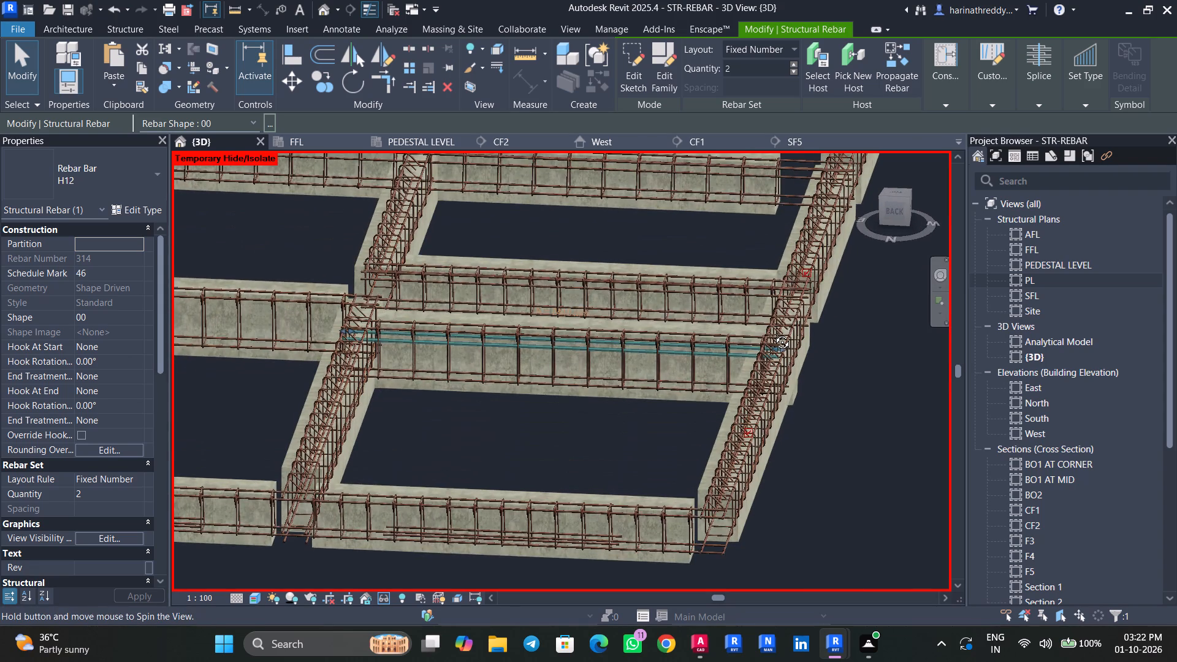
pyautogui.keyDown('shift'); pyautogui.moveTo(773, 333); pyautogui.dragTo(774, 324, button='middle'); pyautogui.keyUp('shift')
pyautogui.scroll(2, 620, 351)
pyautogui.scroll(-1, 620, 351)
pyautogui.scroll(2, 620, 351)
pyautogui.keyDown('shift'); pyautogui.moveTo(591, 432); pyautogui.dragTo(608, 400, button='middle'); pyautogui.keyUp('shift')
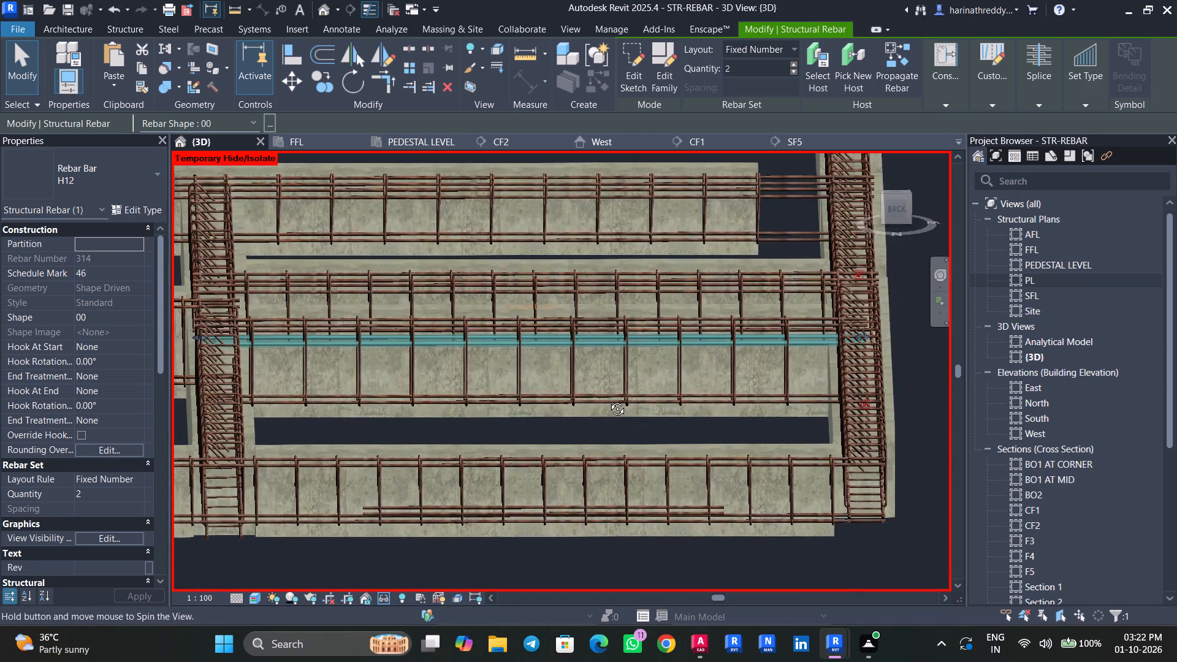
pyautogui.keyDown('shift'); pyautogui.moveTo(608, 400); pyautogui.dragTo(603, 392, button='middle'); pyautogui.keyUp('shift')
pyautogui.keyDown('shift'); pyautogui.scroll(1, 603, 392); pyautogui.keyUp('shift')
pyautogui.press('Down')
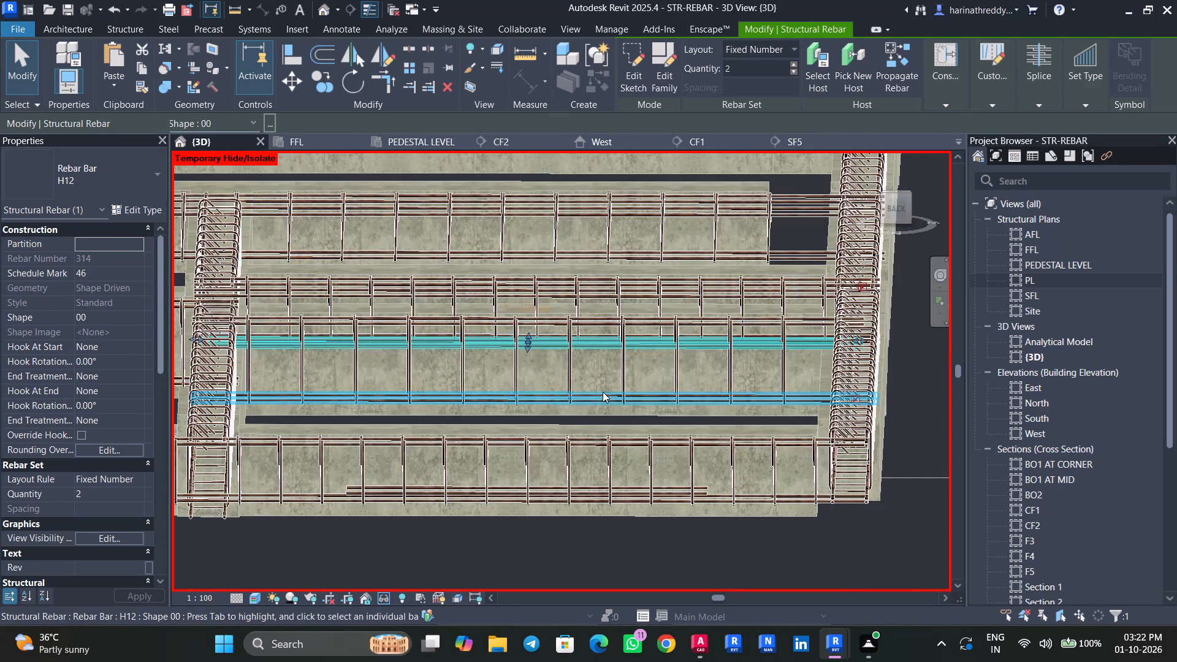
pyautogui.press('Down')
pyautogui.press('Down')
pyautogui.press('Escape')
pyautogui.press('Escape')
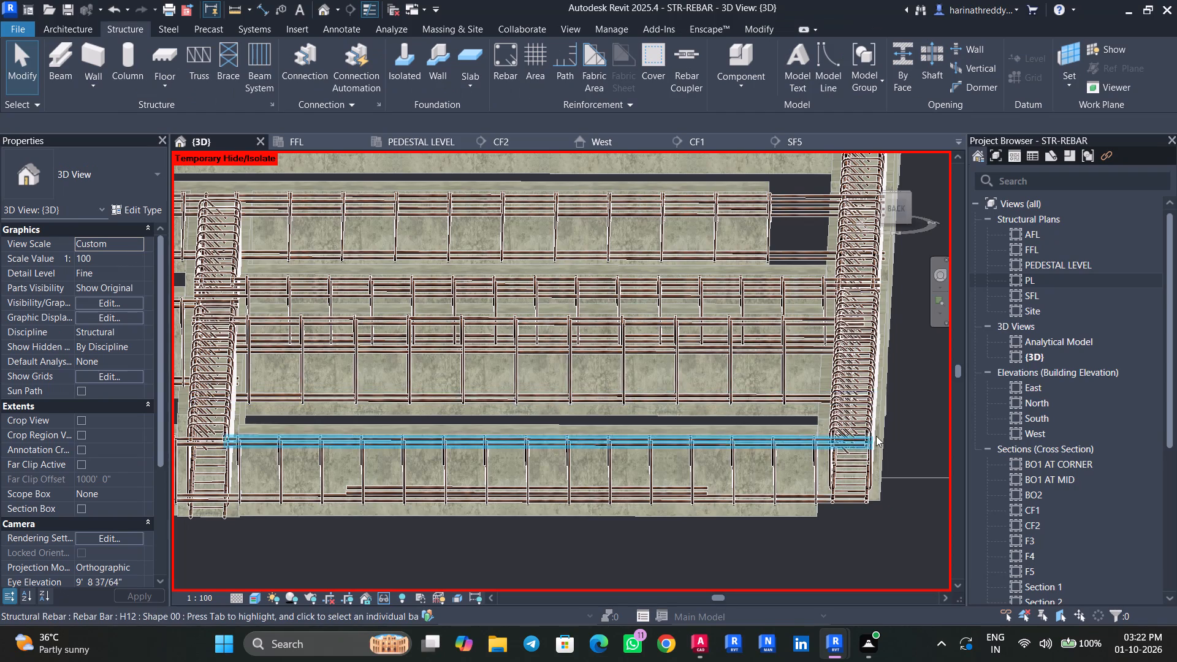
# Save the rebar model.
pyautogui.scroll(-3, 896, 440)
pyautogui.keyDown('shift'); pyautogui.moveTo(898, 438); pyautogui.dragTo(818, 549, button='middle'); pyautogui.keyUp('shift')
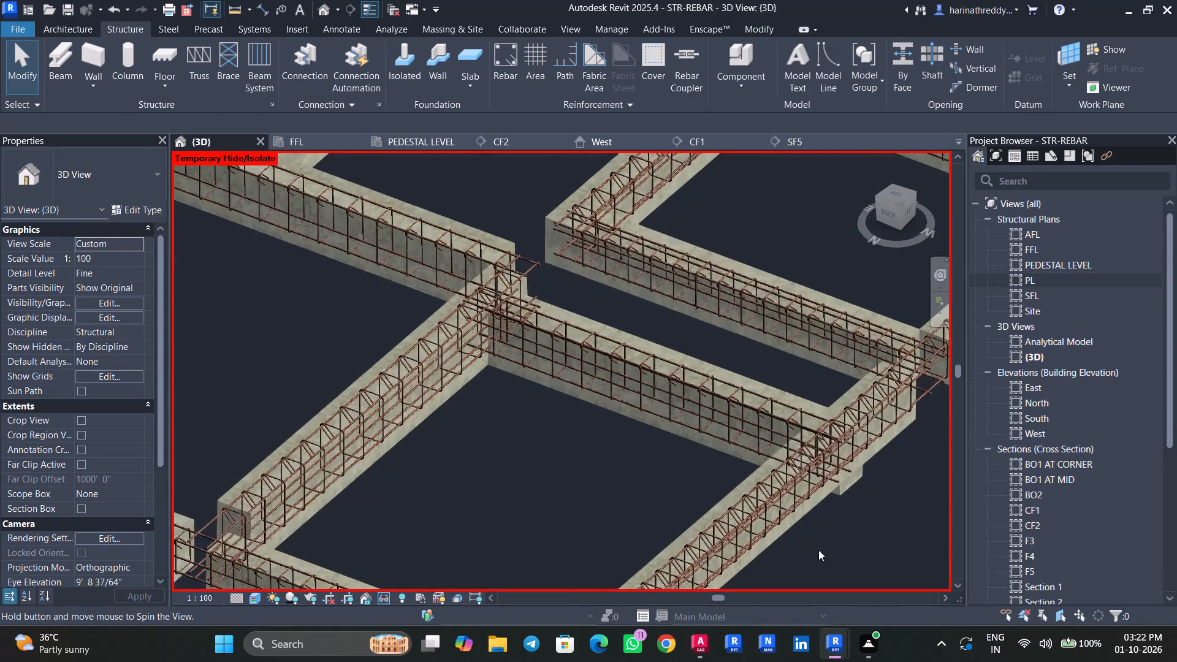
pyautogui.hotkey('ctrl', 's')
# Examine how the B09 beam's H12 bars and stirrups meet the crossing beam at their junction.
pyautogui.scroll(2, 593, 411)
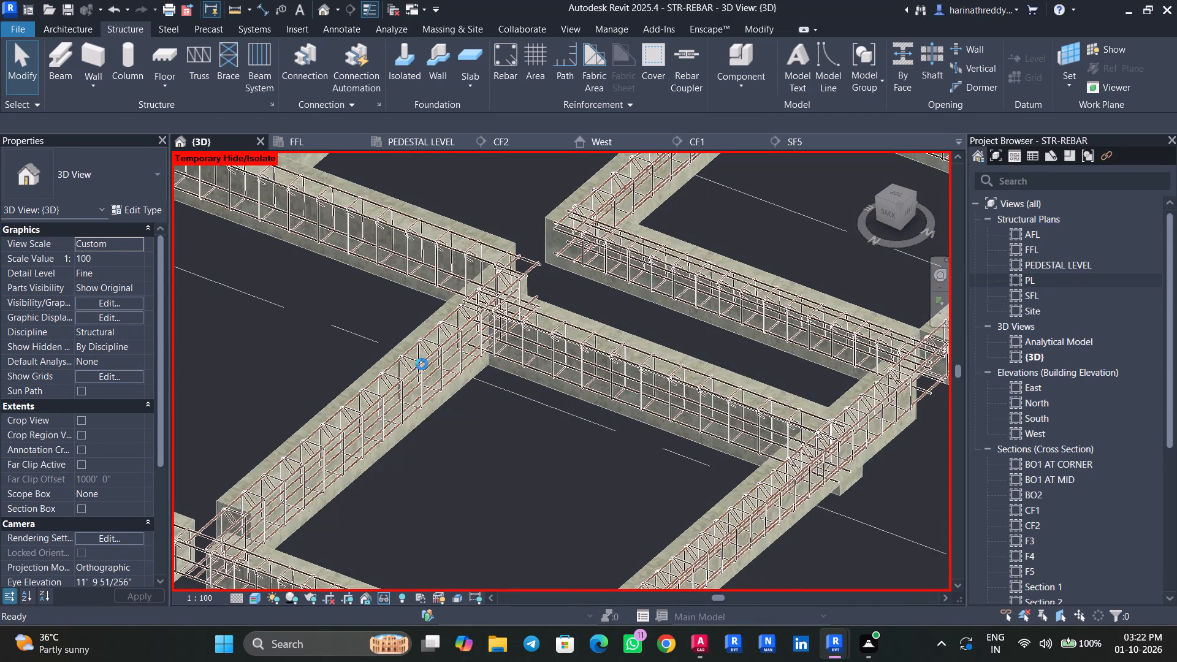
pyautogui.scroll(9, 514, 377)
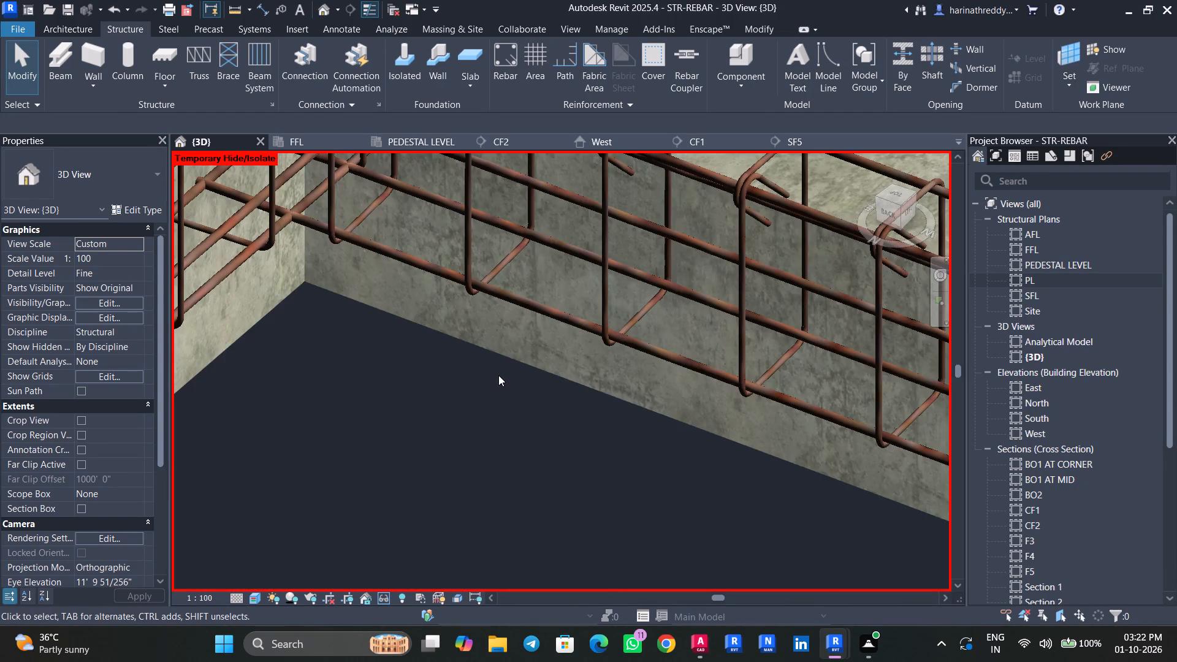
pyautogui.moveTo(498, 376); pyautogui.dragTo(646, 541, button='middle')
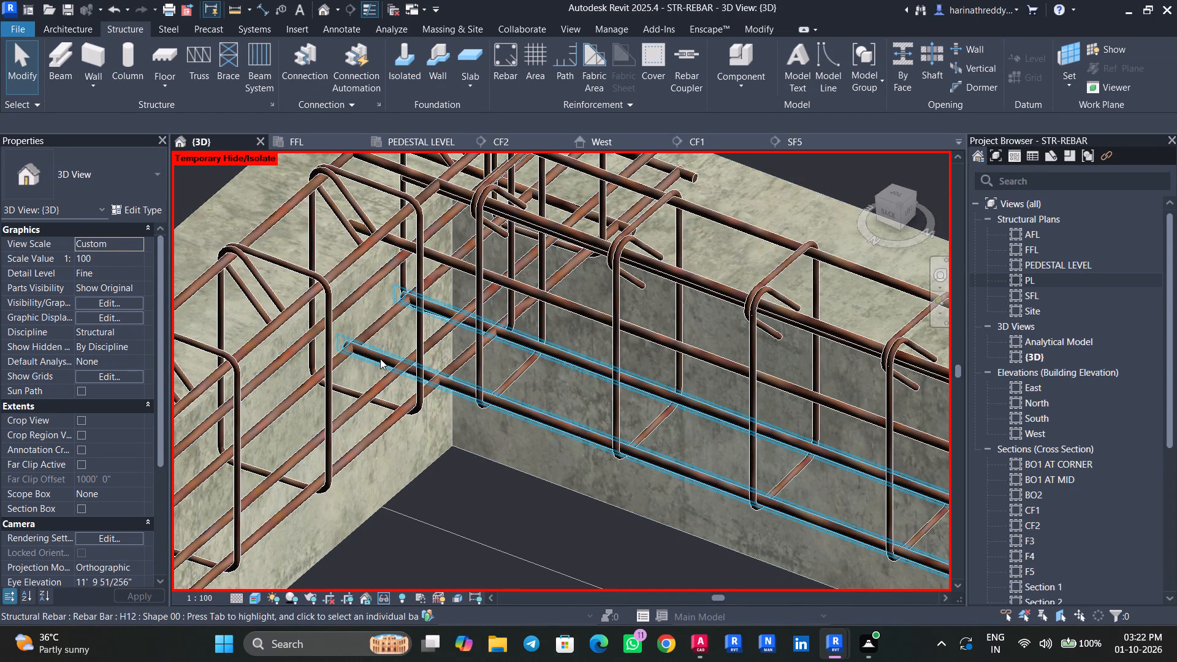
pyautogui.click(380, 359)
pyautogui.scroll(6, 380, 359)
pyautogui.moveTo(380, 359); pyautogui.dragTo(402, 449, button='middle')
pyautogui.scroll(-9, 346, 452)
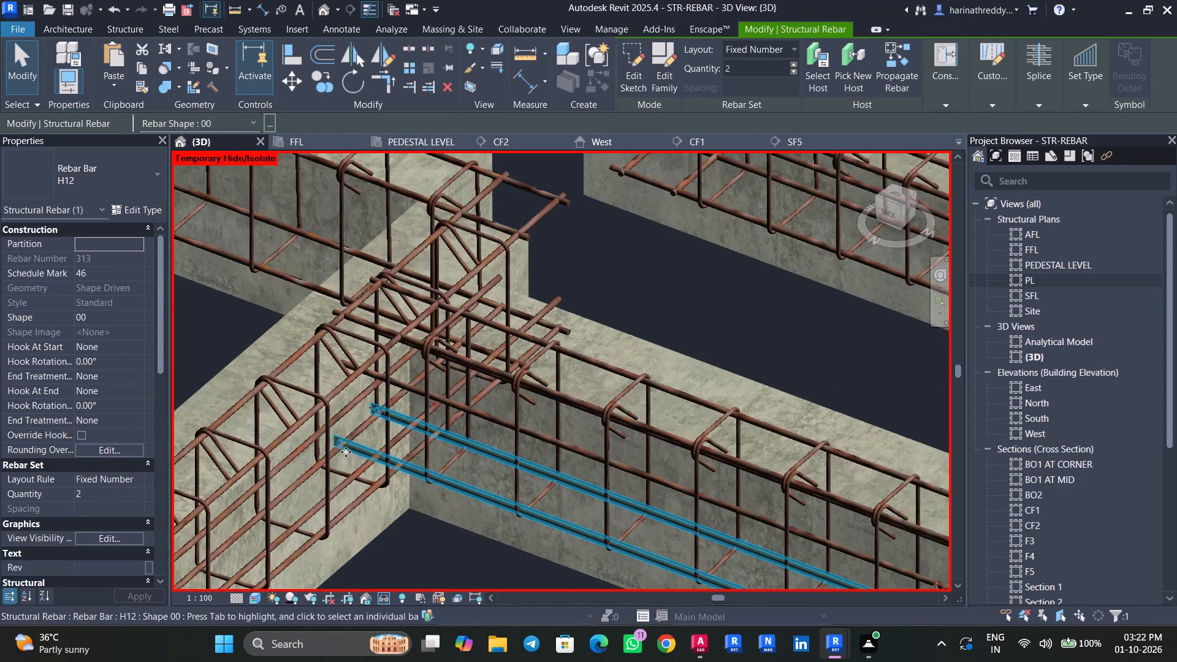
pyautogui.scroll(-3, 346, 452)
pyautogui.press('Escape')
pyautogui.press('Escape')
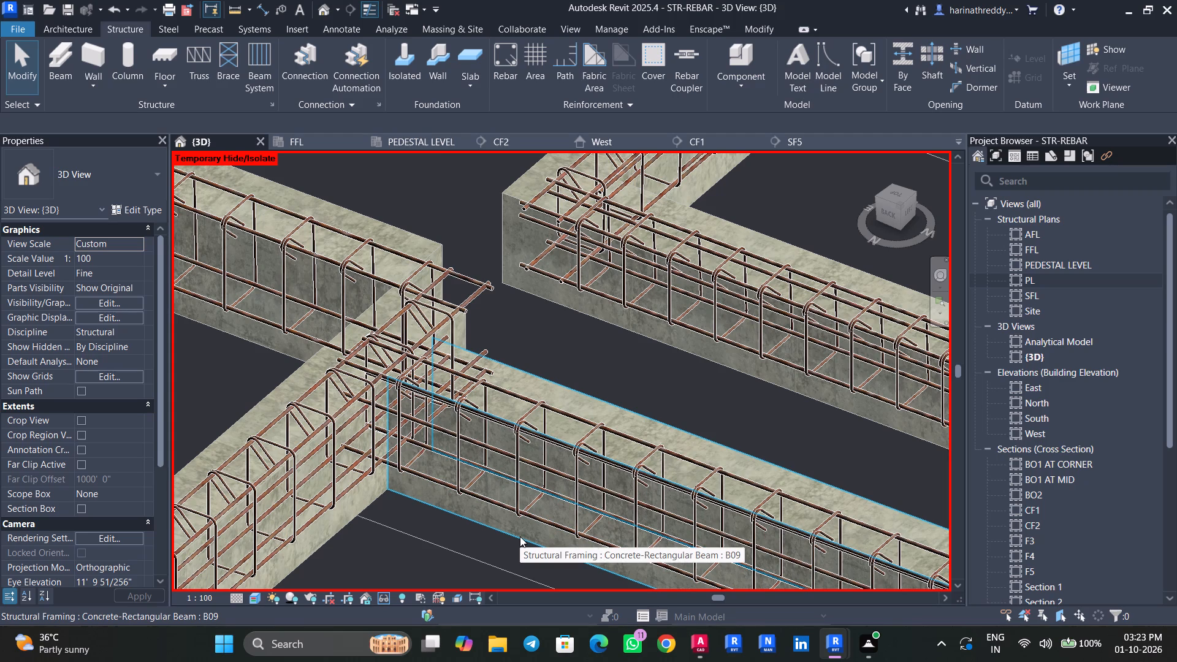
# Check the types of the two unreinforced short cross beams.
pyautogui.scroll(-11, 521, 524)
pyautogui.scroll(1, 521, 524)
pyautogui.scroll(-2, 521, 524)
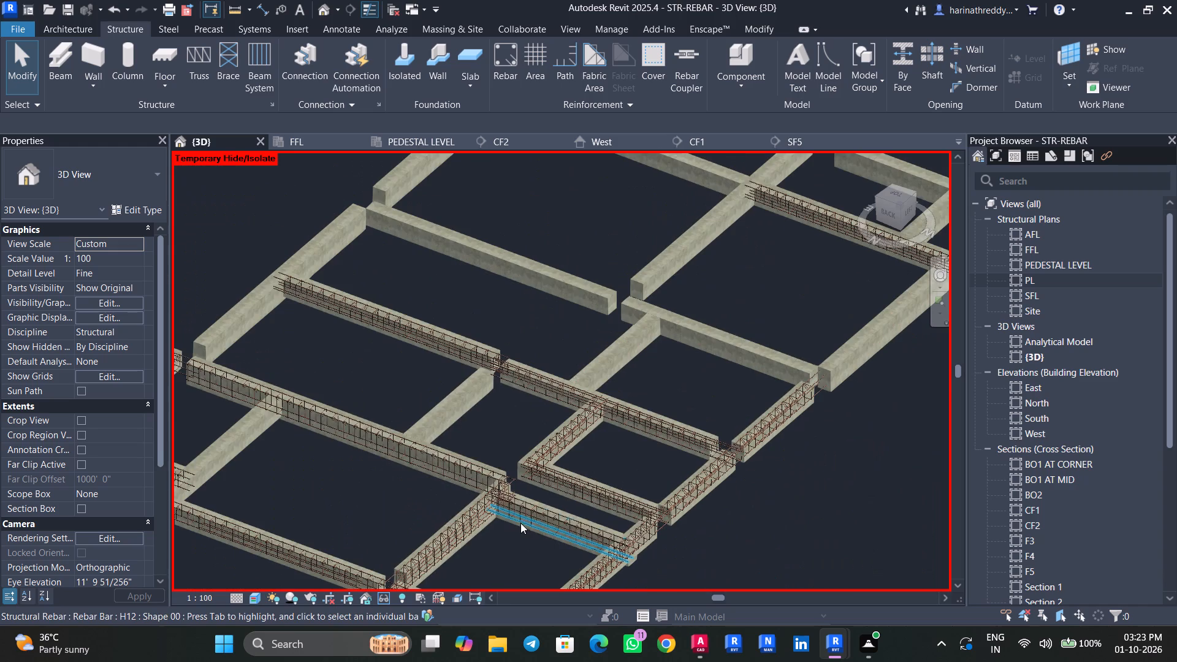
pyautogui.click(458, 409)
pyautogui.moveTo(475, 441); pyautogui.dragTo(549, 376, button='middle')
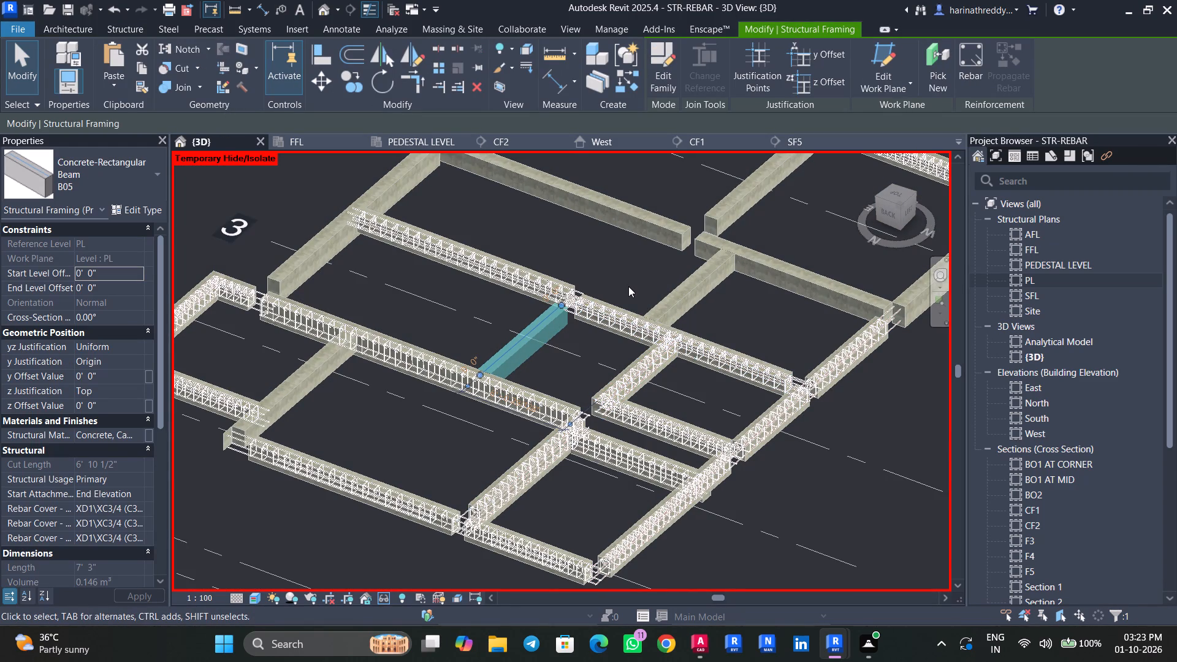
pyautogui.press('Escape')
pyautogui.press('Escape')
pyautogui.click(284, 394)
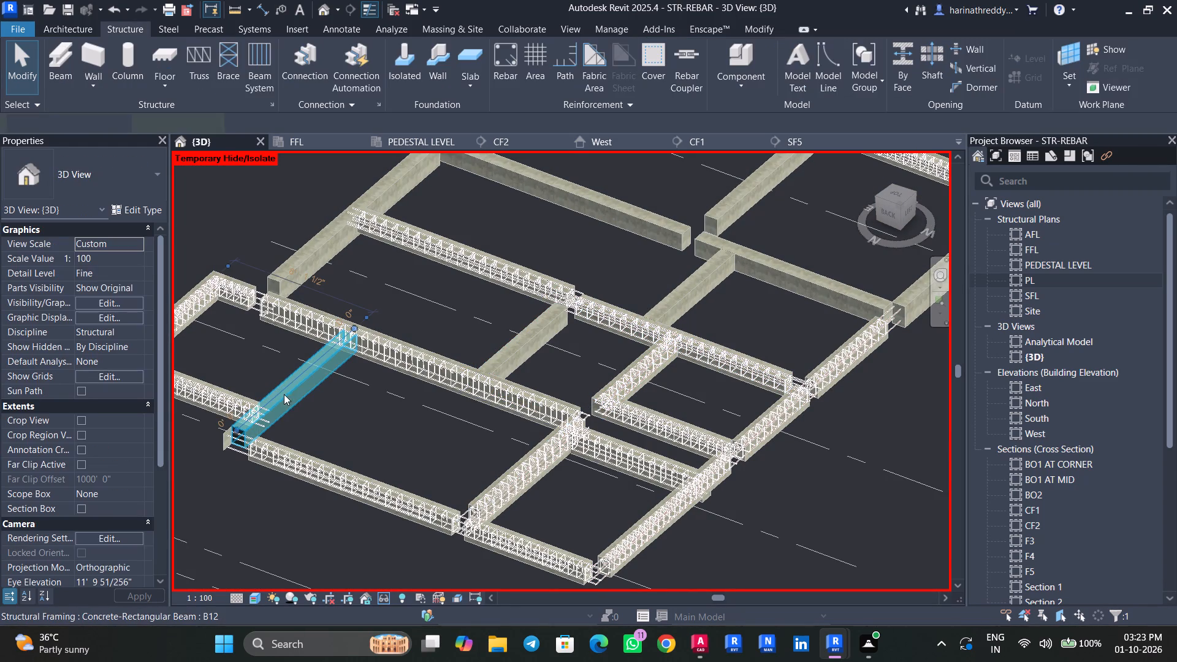
pyautogui.moveTo(342, 423); pyautogui.dragTo(394, 452, button='middle')
pyautogui.scroll(2, 267, 466)
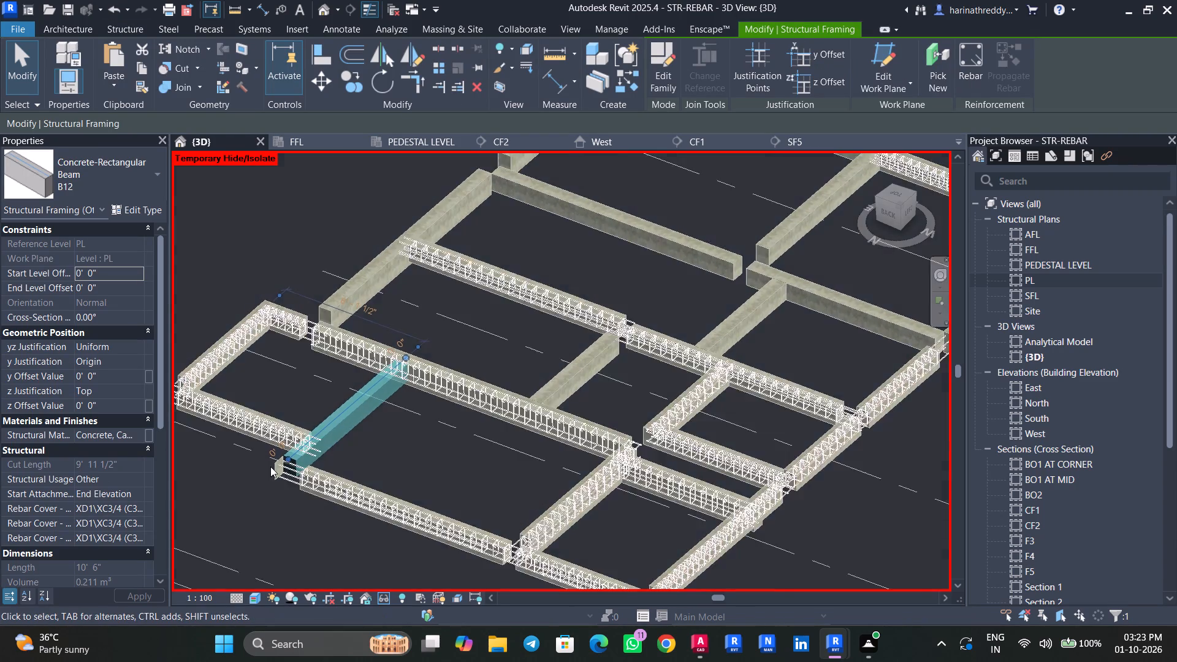
# Inspect the B01 beam's end beside the bare B12 beam, including its projecting bars and H8 stirrups.
pyautogui.scroll(7, 270, 466)
pyautogui.press('Escape')
pyautogui.click(281, 465)
pyautogui.scroll(-3, 267, 510)
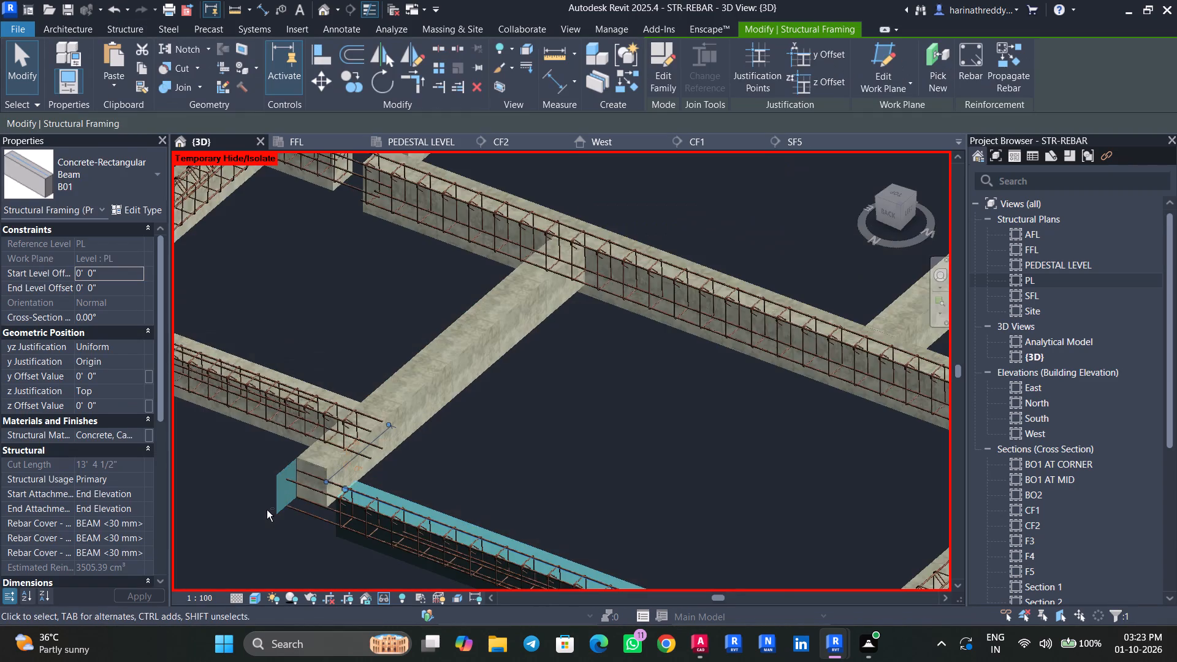
pyautogui.keyDown('shift'); pyautogui.moveTo(267, 512); pyautogui.dragTo(357, 530, button='middle'); pyautogui.keyUp('shift')
pyautogui.moveTo(351, 516); pyautogui.dragTo(487, 365, button='middle')
pyautogui.keyDown('shift'); pyautogui.scroll(1, 487, 365); pyautogui.keyUp('shift')
pyautogui.keyDown('shift'); pyautogui.moveTo(487, 365); pyautogui.dragTo(543, 321, button='middle'); pyautogui.keyUp('shift')
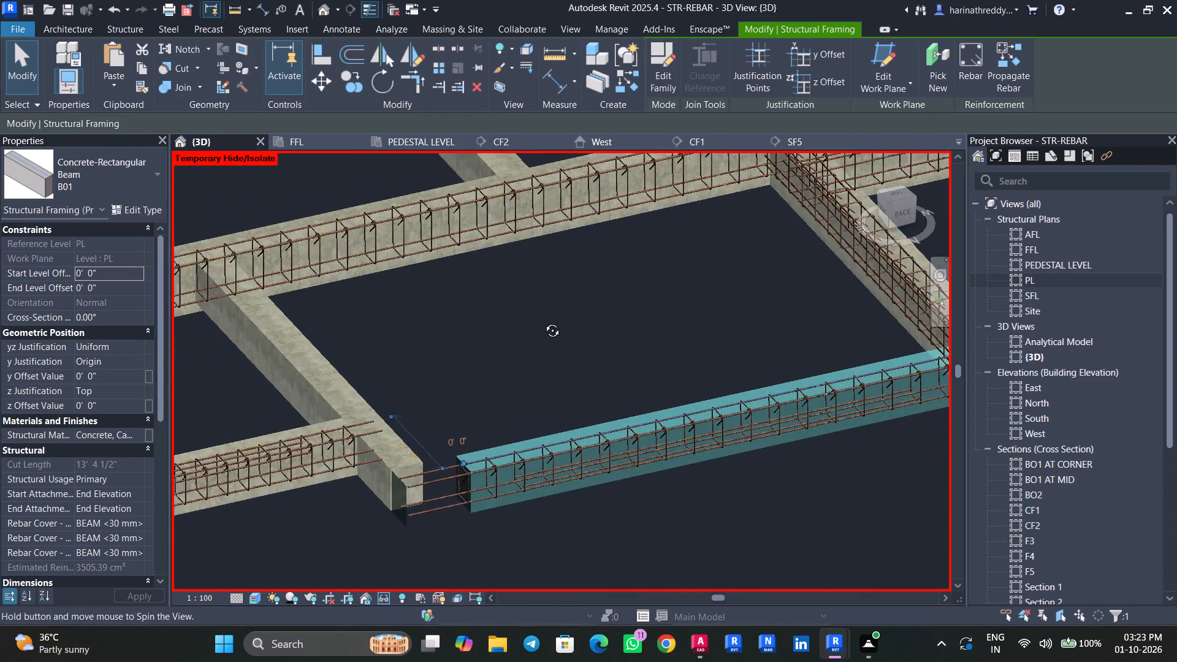
pyautogui.keyDown('shift'); pyautogui.moveTo(543, 321); pyautogui.dragTo(560, 309, button='middle'); pyautogui.keyUp('shift')
pyautogui.press('Escape')
pyautogui.press('Escape')
pyautogui.scroll(6, 487, 514)
pyautogui.click(341, 510)
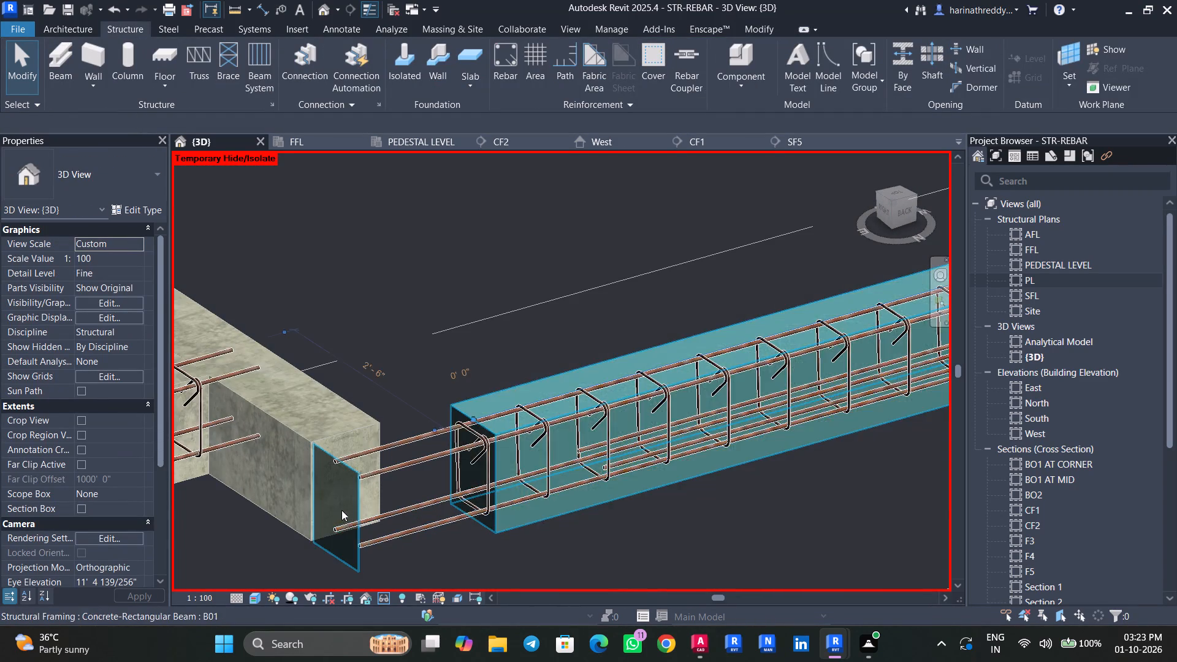
pyautogui.scroll(5, 388, 525)
pyautogui.press('Escape')
pyautogui.press('Escape')
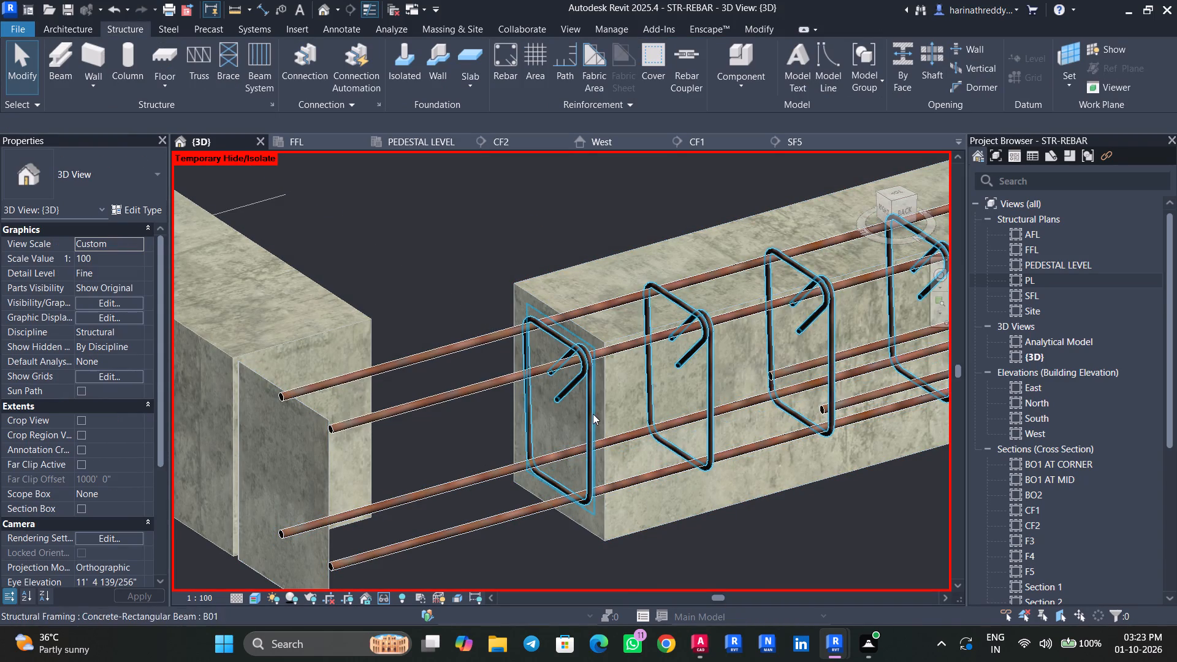
pyautogui.click(593, 414)
pyautogui.keyDown('shift'); pyautogui.moveTo(564, 457); pyautogui.dragTo(496, 571, button='middle'); pyautogui.keyUp('shift')
pyautogui.scroll(-13, 501, 528)
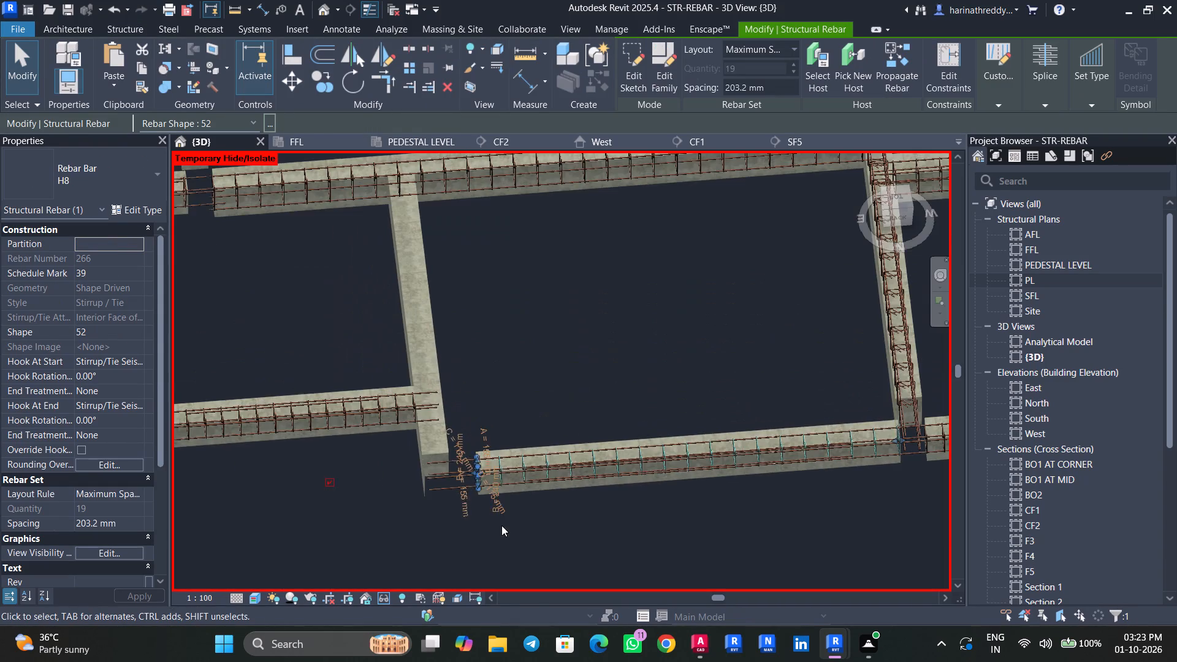
pyautogui.press('Escape')
pyautogui.press('Escape')
# Look through the plinth beams for a reinforced one matching the type of the bare B05 cross beam.
pyautogui.click(427, 356)
pyautogui.scroll(-4, 512, 289)
pyautogui.moveTo(513, 287); pyautogui.dragTo(521, 390, button='middle')
pyautogui.scroll(-4, 521, 391)
pyautogui.press('Escape')
pyautogui.click(557, 313)
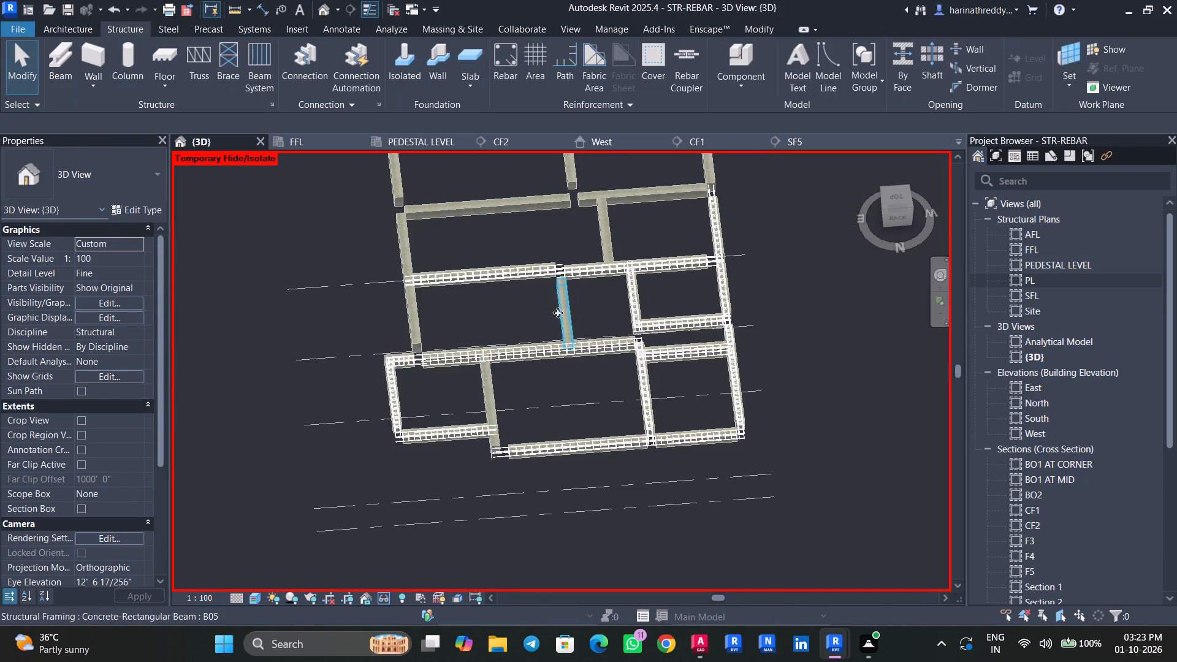
pyautogui.moveTo(520, 300); pyautogui.dragTo(492, 454, button='middle')
pyautogui.moveTo(469, 246); pyautogui.dragTo(476, 457, button='middle')
pyautogui.press('Escape')
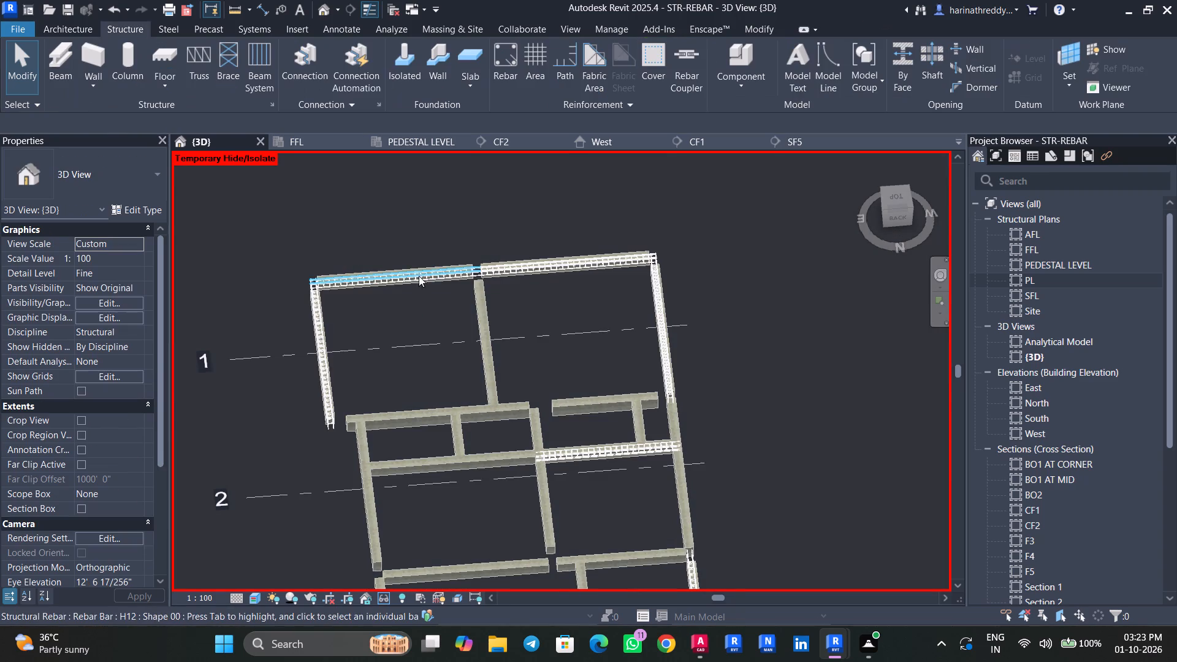
pyautogui.scroll(6, 417, 261)
pyautogui.click(634, 259)
pyautogui.scroll(-5, 634, 259)
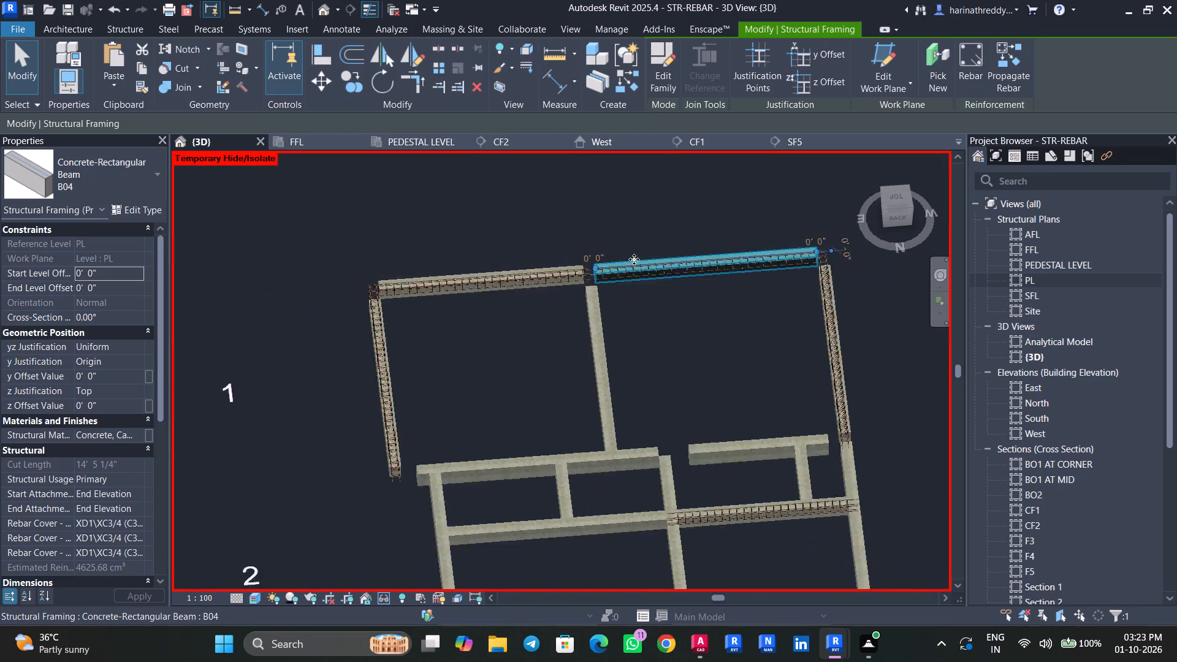
pyautogui.press('Escape')
# Propagate rebar, aligned by host, from the reinforced outer B05 beam crossing grid 1 to the short bare B05 cross beam past grid 3.
pyautogui.scroll(3, 818, 369)
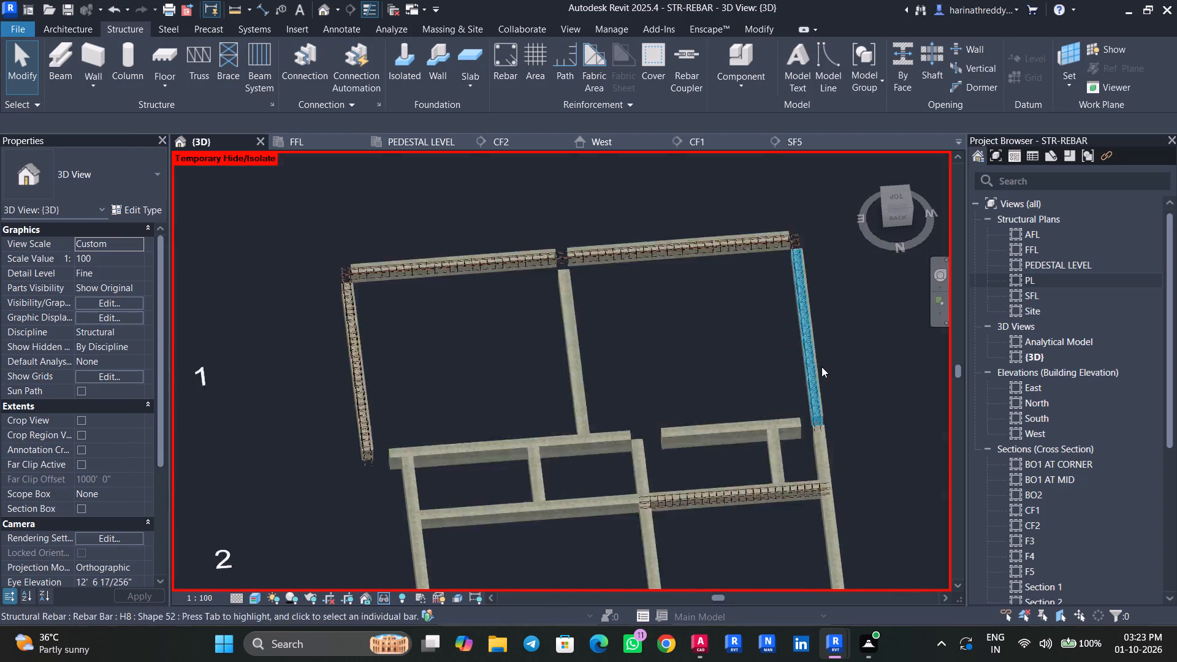
pyautogui.scroll(6, 821, 367)
pyautogui.click(812, 362)
pyautogui.scroll(-5, 812, 363)
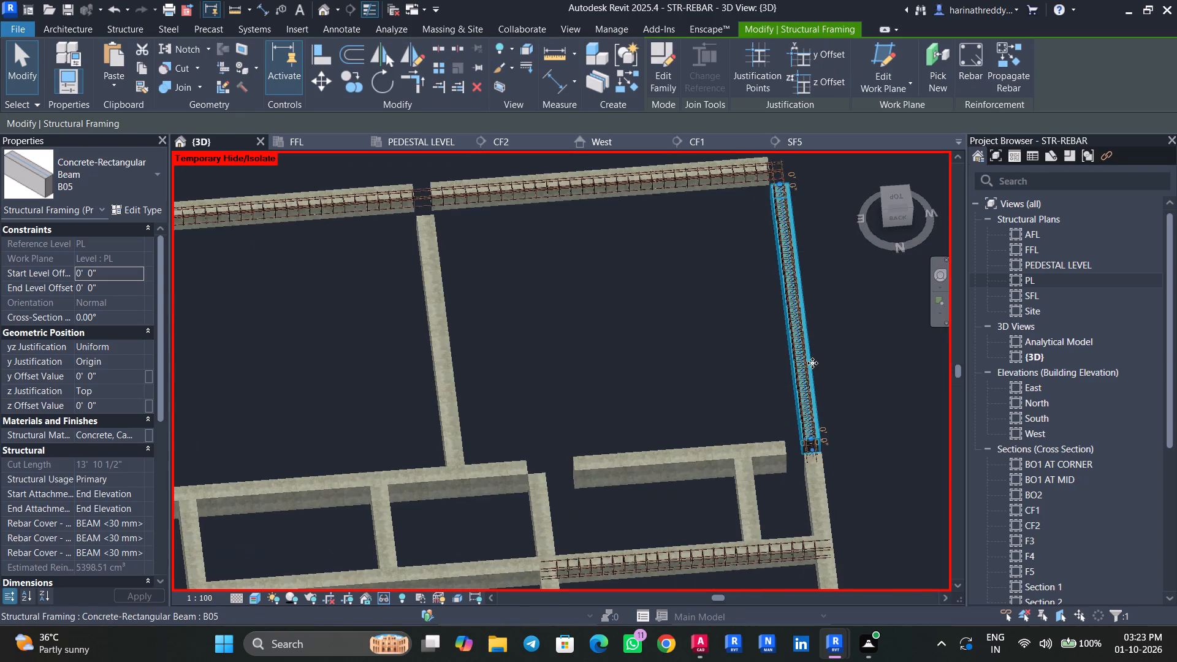
pyautogui.scroll(-4, 812, 363)
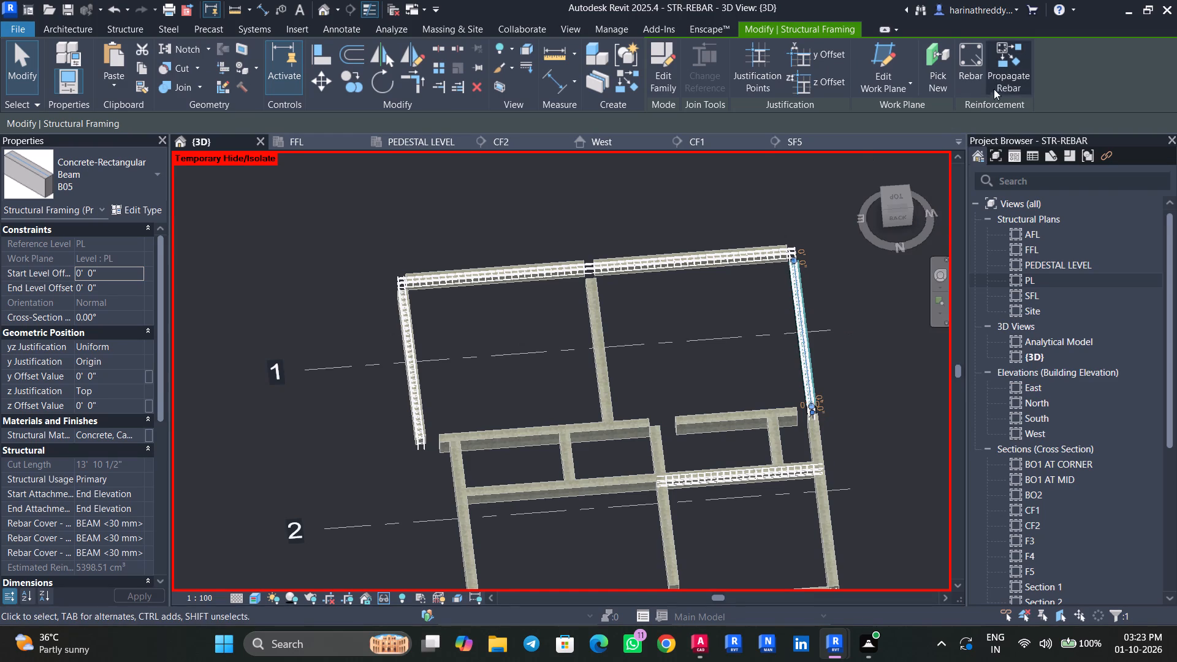
pyautogui.click(997, 83)
pyautogui.moveTo(704, 354); pyautogui.dragTo(690, 165, button='middle')
pyautogui.moveTo(671, 424); pyautogui.dragTo(668, 384, button='middle')
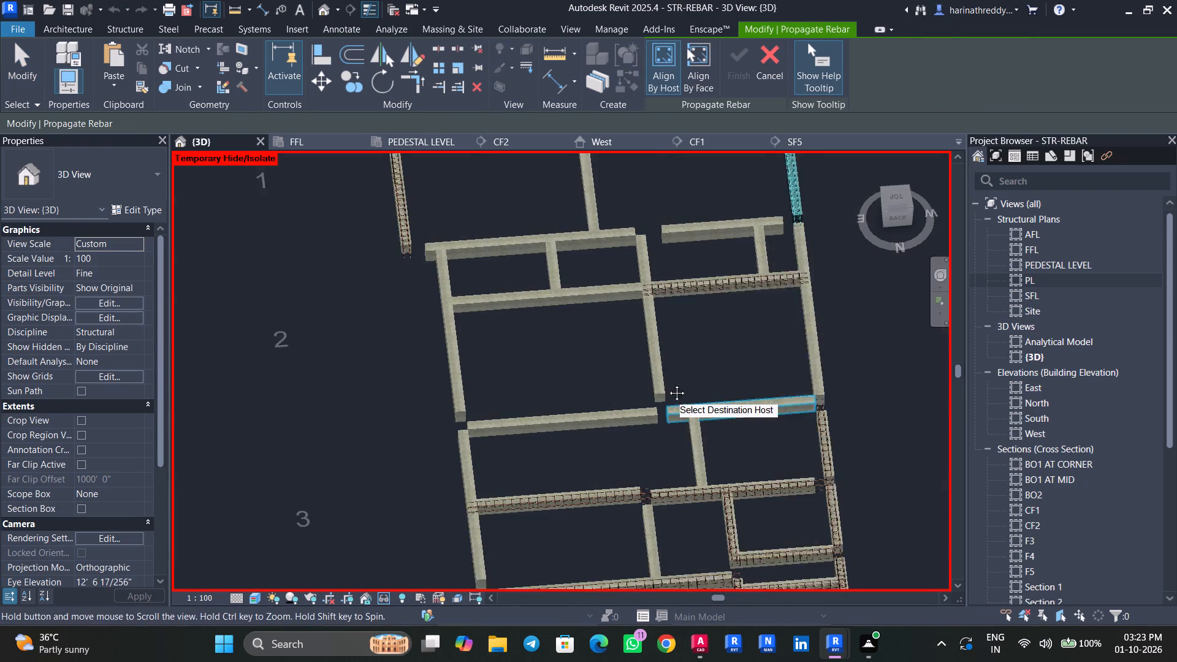
pyautogui.moveTo(668, 384); pyautogui.dragTo(668, 353, button='middle')
pyautogui.scroll(3, 642, 473)
pyautogui.click(642, 473)
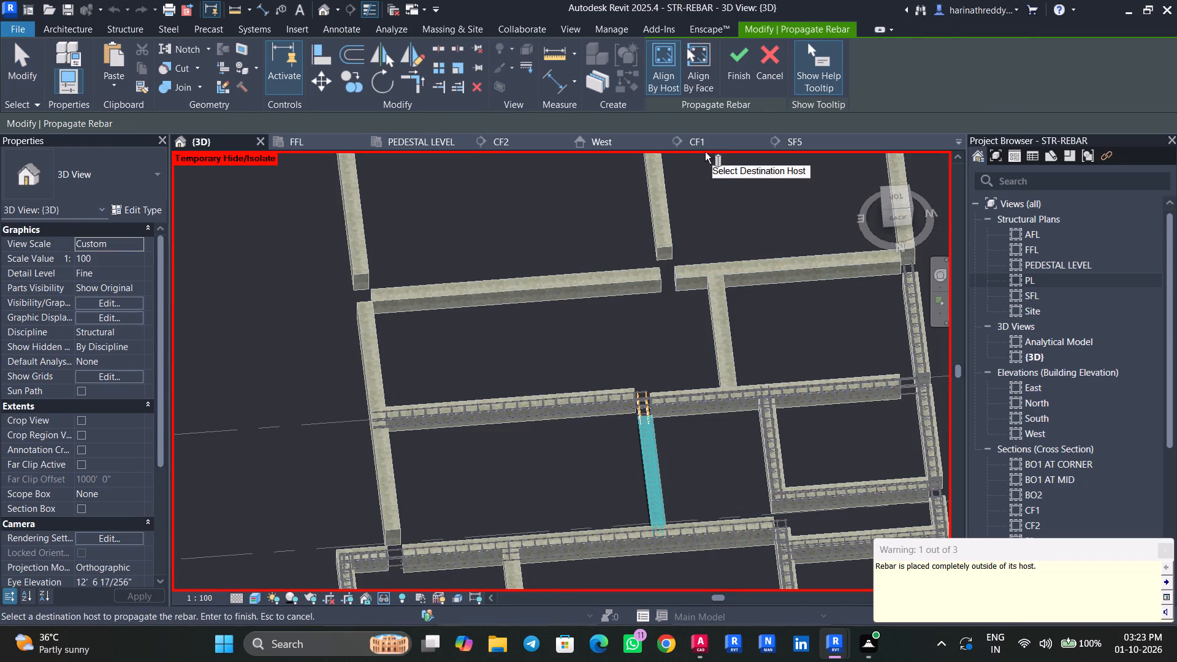
pyautogui.click(735, 79)
pyautogui.scroll(10, 622, 424)
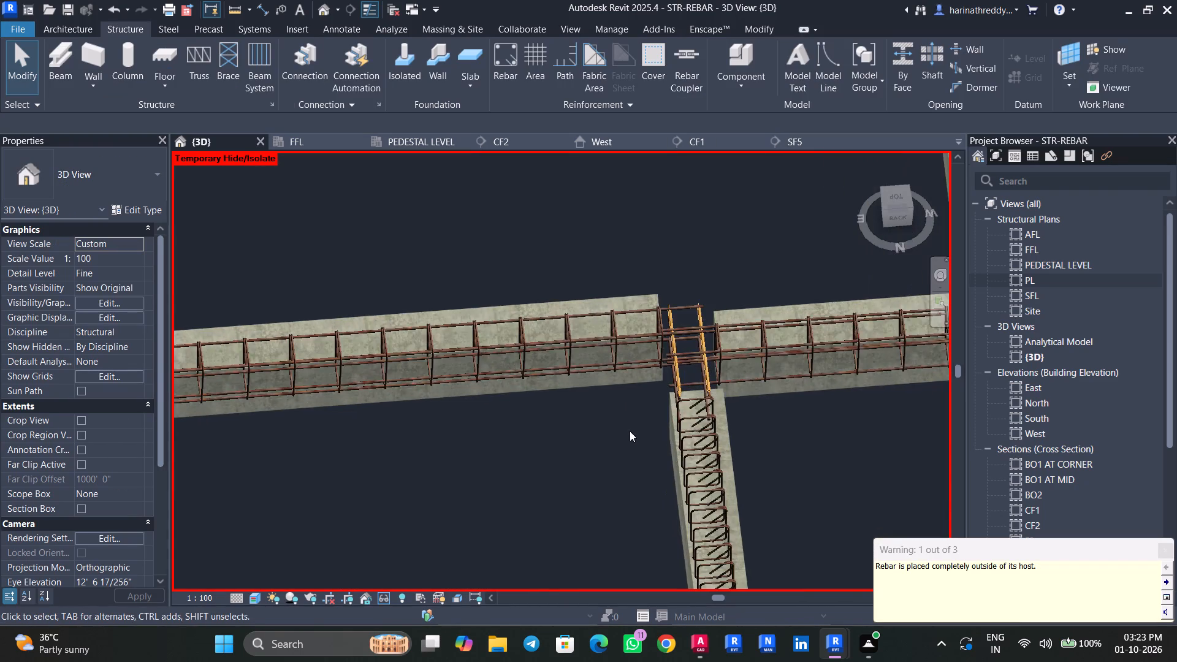
pyautogui.press('Escape')
pyautogui.press('Escape')
# Stretch the lower H12 bar pair of the short B05 cross beam to about 2685 mm, ending inside the far crossing beam.
pyautogui.scroll(-4, 628, 444)
pyautogui.keyDown('shift'); pyautogui.moveTo(606, 479); pyautogui.dragTo(656, 457, button='middle'); pyautogui.keyUp('shift')
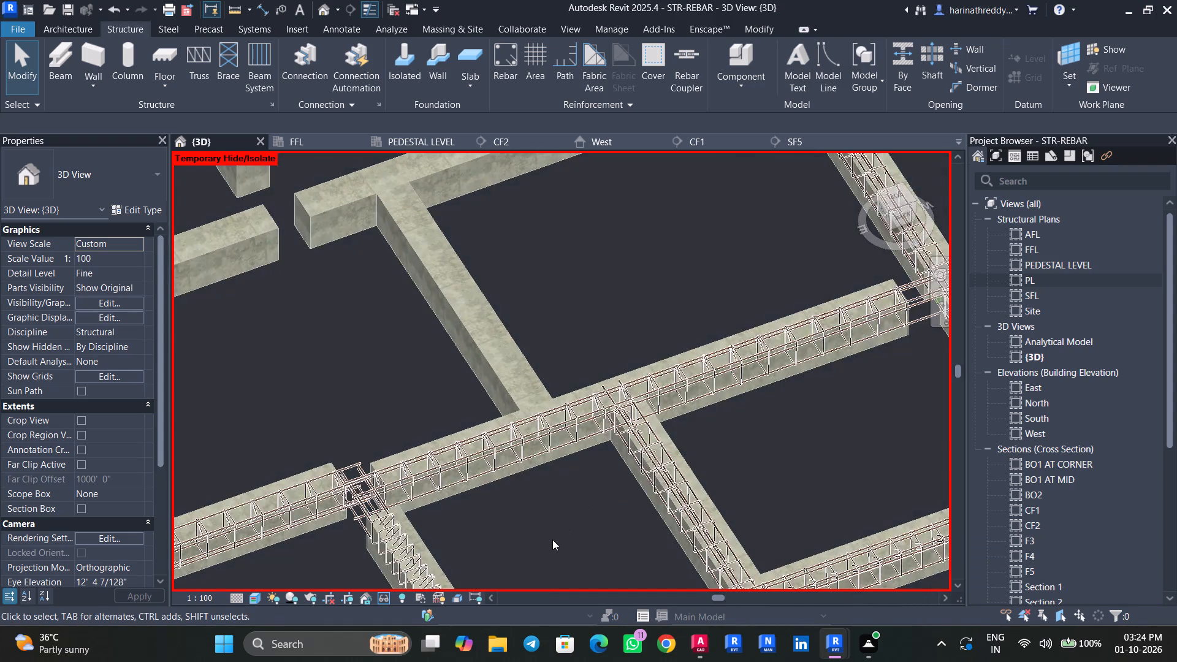
pyautogui.scroll(-5, 552, 539)
pyautogui.keyDown('shift'); pyautogui.scroll(1, 566, 542); pyautogui.keyUp('shift')
pyautogui.keyDown('shift'); pyautogui.moveTo(568, 541); pyautogui.dragTo(619, 515, button='middle'); pyautogui.keyUp('shift')
pyautogui.moveTo(631, 503); pyautogui.dragTo(769, 218, button='middle')
pyautogui.scroll(7, 469, 417)
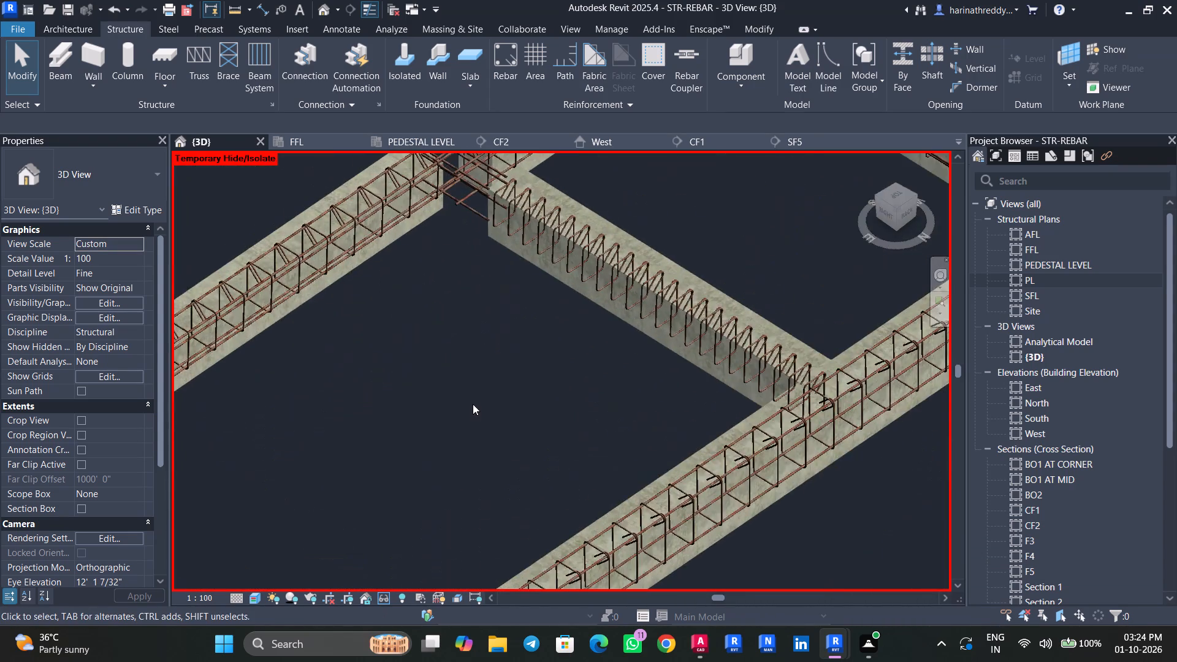
pyautogui.keyDown('shift'); pyautogui.moveTo(474, 406); pyautogui.dragTo(555, 351, button='middle'); pyautogui.keyUp('shift')
pyautogui.scroll(1, 483, 490)
pyautogui.moveTo(483, 490); pyautogui.dragTo(701, 206, button='middle')
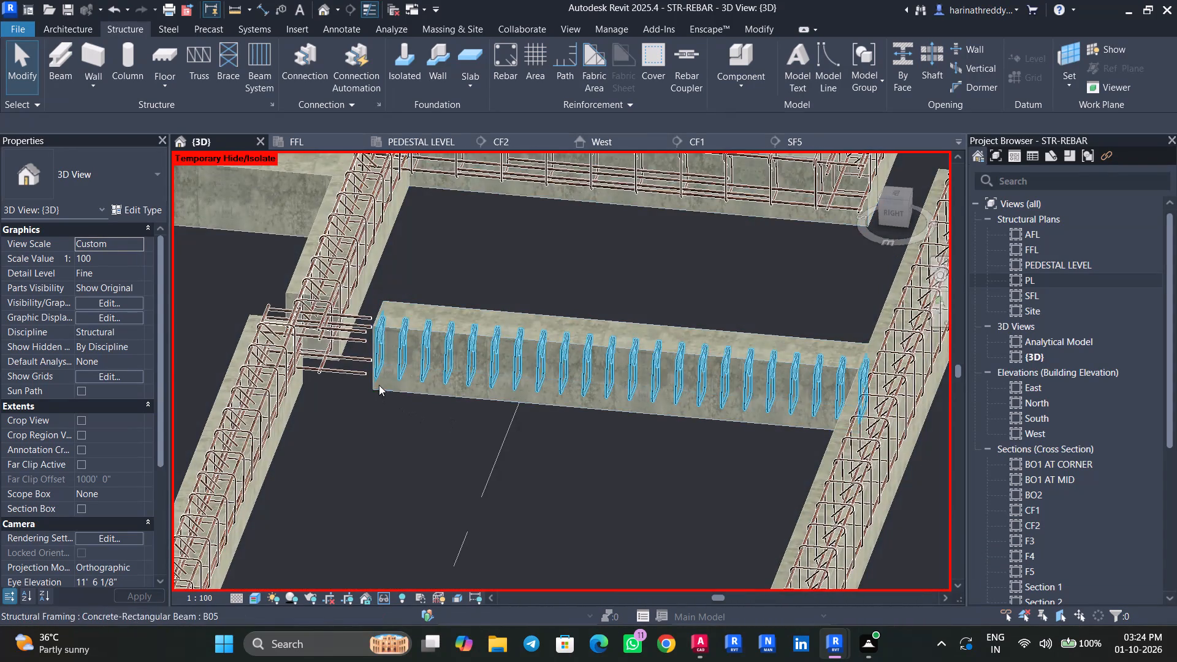
pyautogui.click(357, 379)
pyautogui.scroll(8, 355, 383)
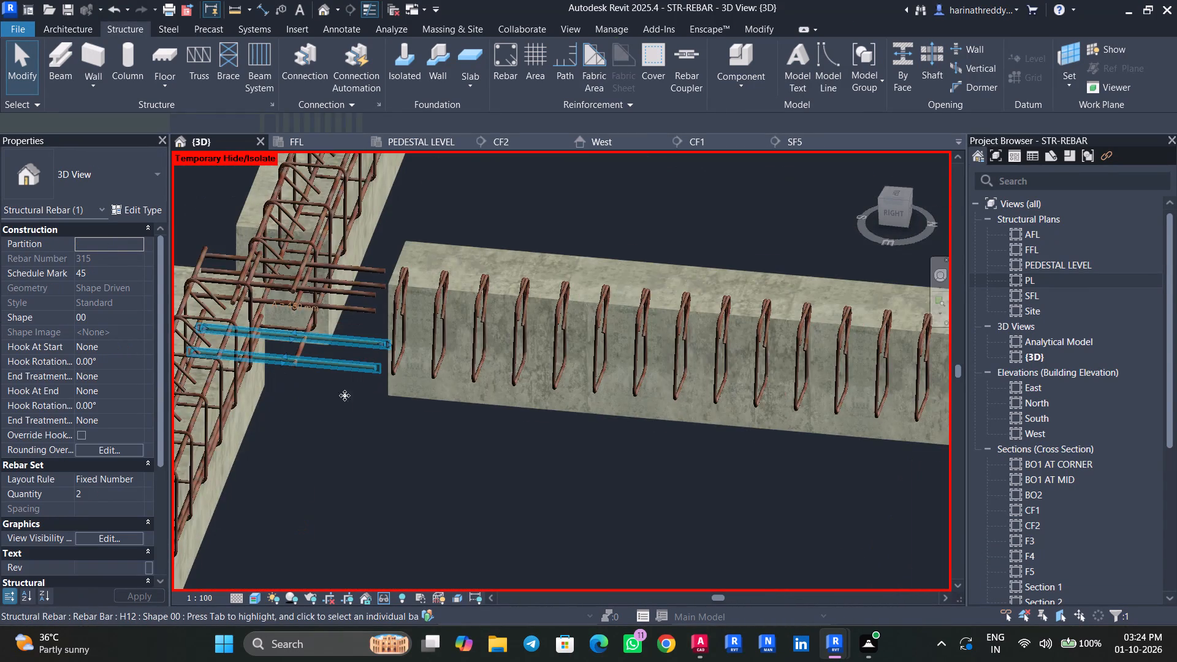
pyautogui.moveTo(345, 400); pyautogui.dragTo(352, 457, button='middle')
pyautogui.scroll(-13, 352, 457)
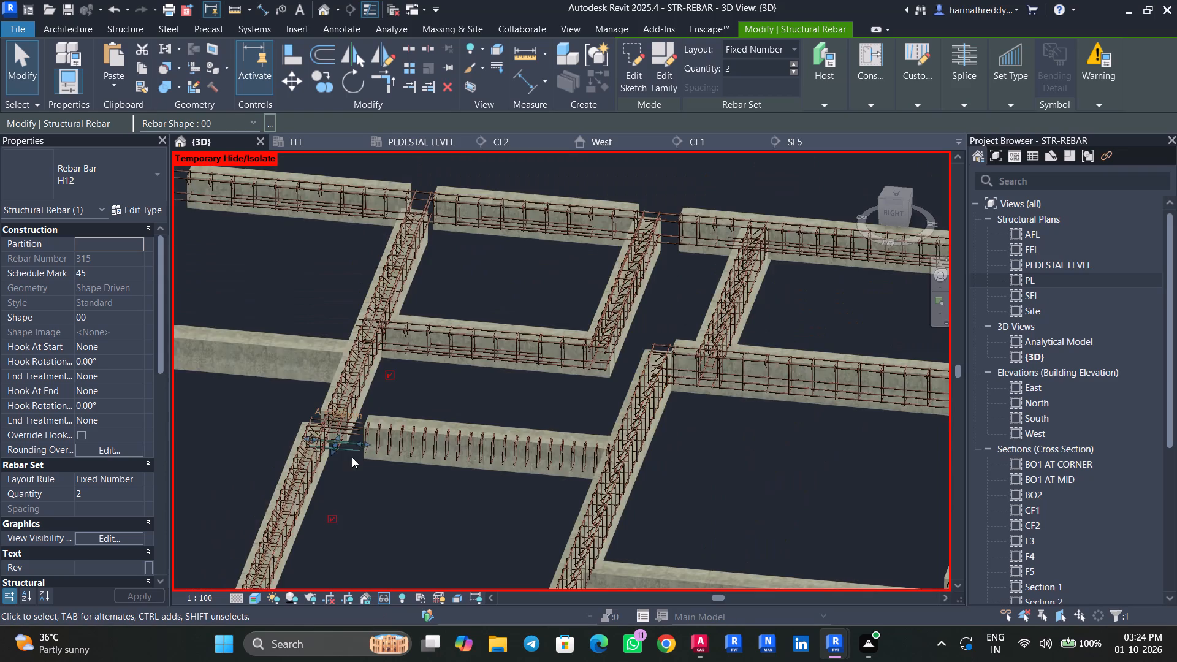
pyautogui.keyDown('shift'); pyautogui.moveTo(389, 485); pyautogui.dragTo(416, 428, button='middle'); pyautogui.keyUp('shift')
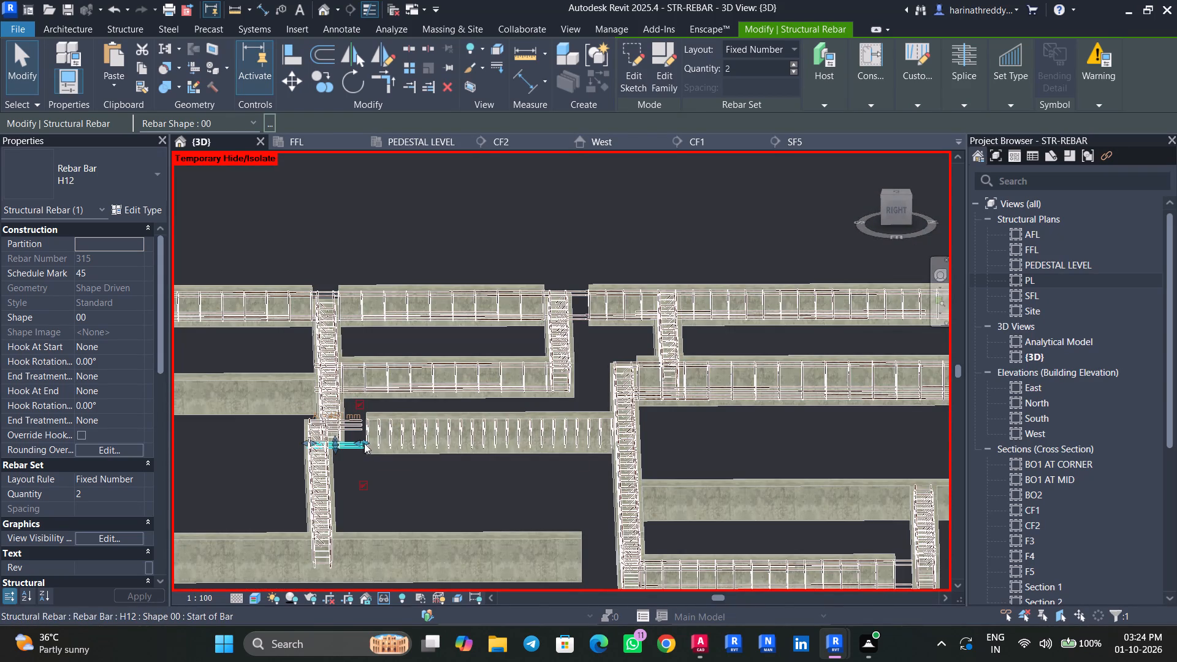
pyautogui.moveTo(365, 443); pyautogui.dragTo(625, 444)
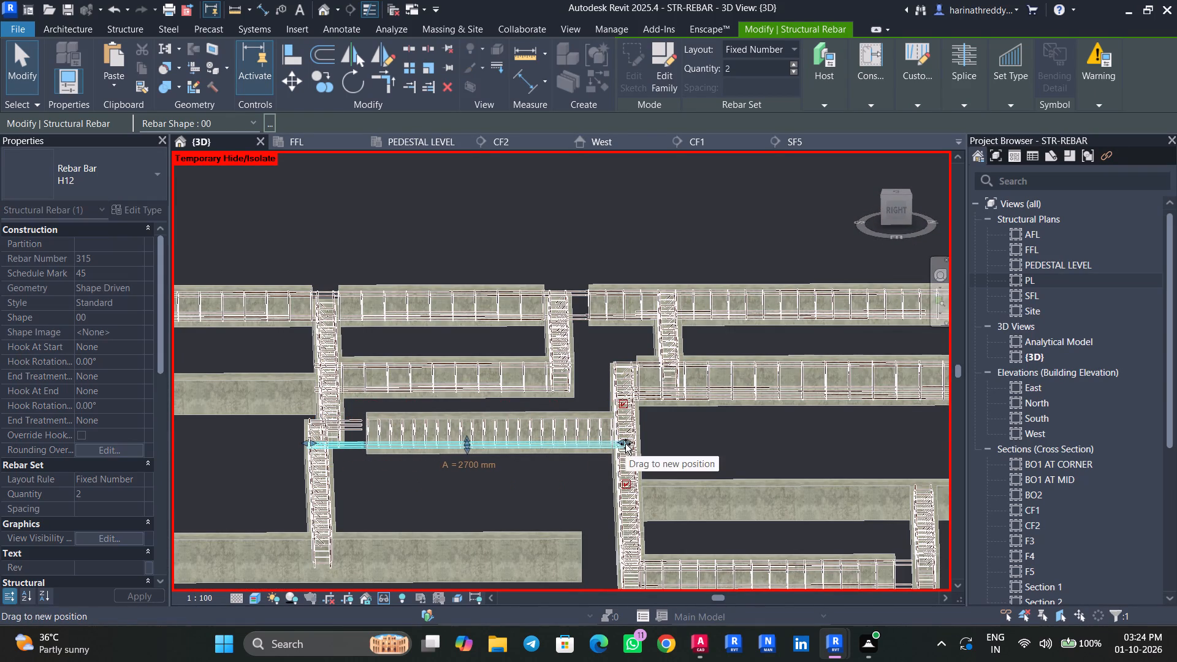
pyautogui.moveTo(625, 444); pyautogui.dragTo(623, 444)
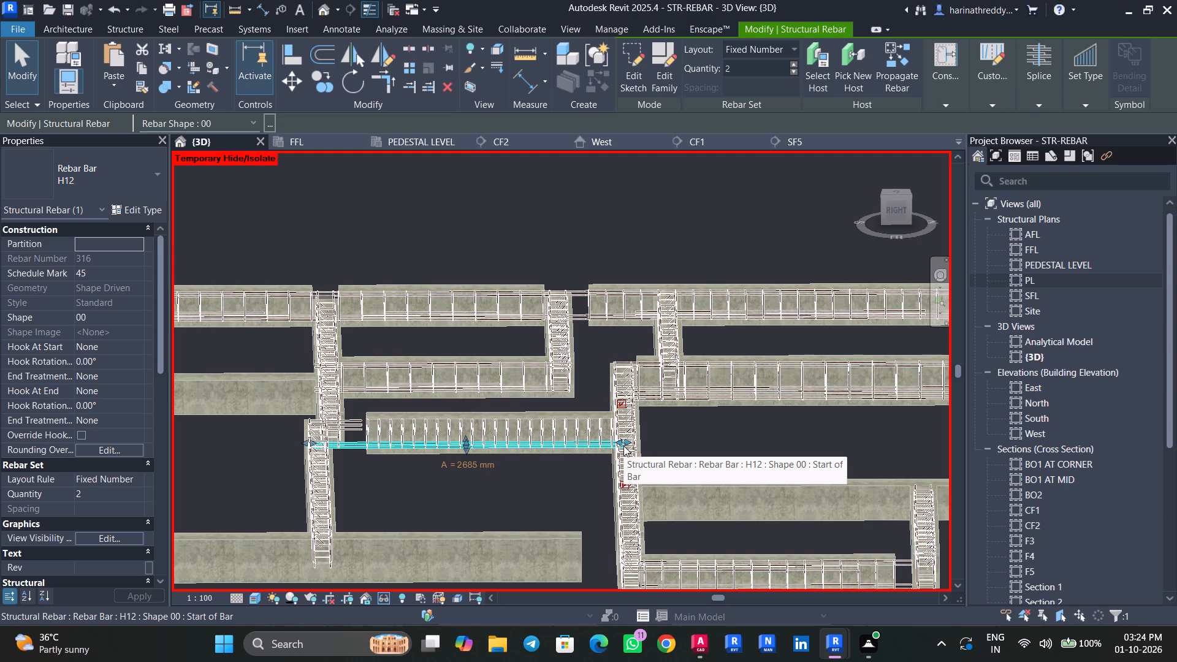
pyautogui.press('Escape')
pyautogui.press('Escape')
# Stretch the top H12 bar pair of the same B05 beam along its full length into the far crossing beam.
pyautogui.scroll(9, 307, 357)
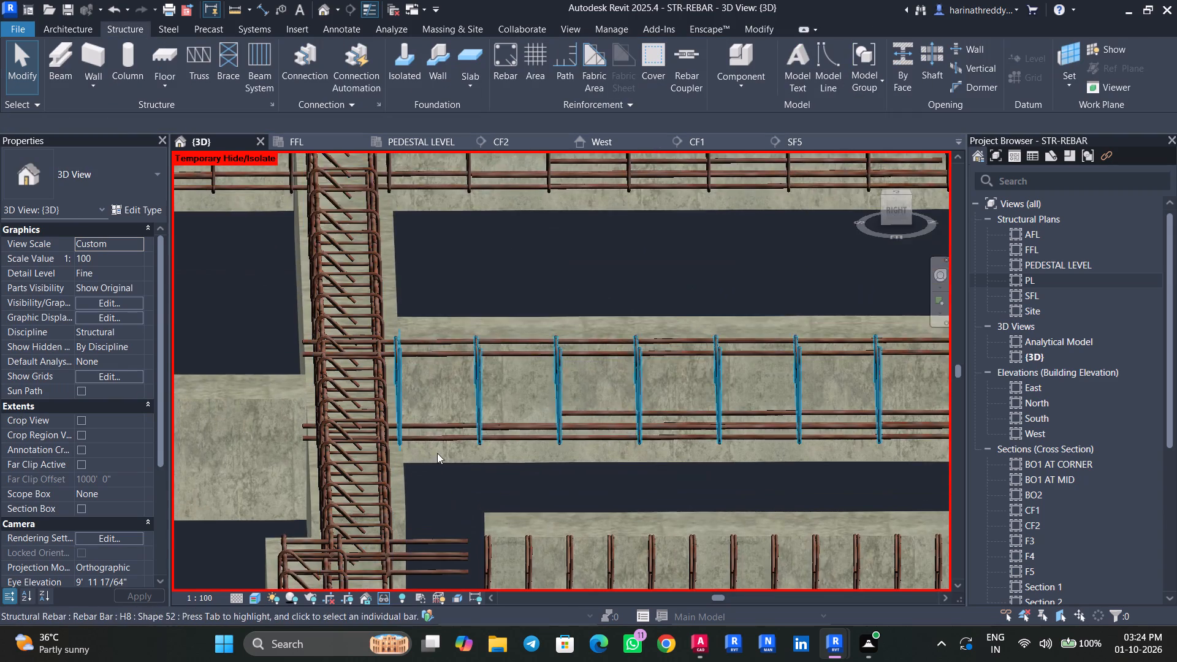
pyautogui.moveTo(437, 452); pyautogui.dragTo(430, 363, button='middle')
pyautogui.click(441, 461)
pyautogui.scroll(1, 483, 424)
pyautogui.scroll(-1, 483, 424)
pyautogui.moveTo(483, 423); pyautogui.dragTo(367, 408, button='middle')
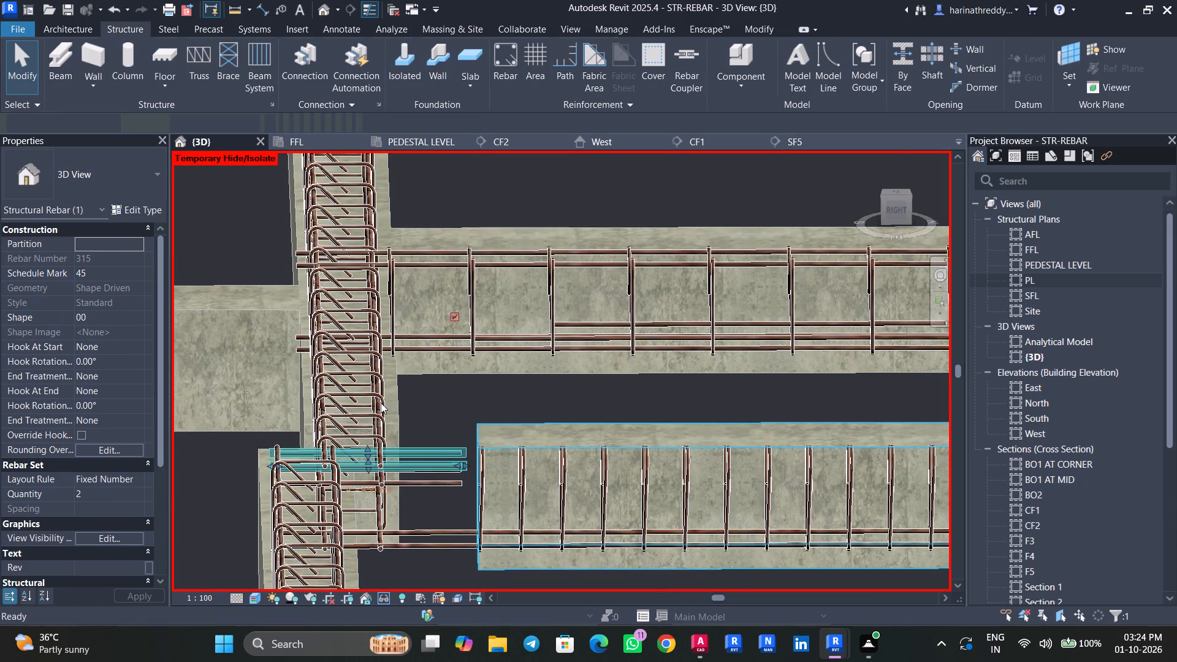
pyautogui.scroll(-4, 338, 441)
pyautogui.moveTo(346, 446); pyautogui.dragTo(536, 449)
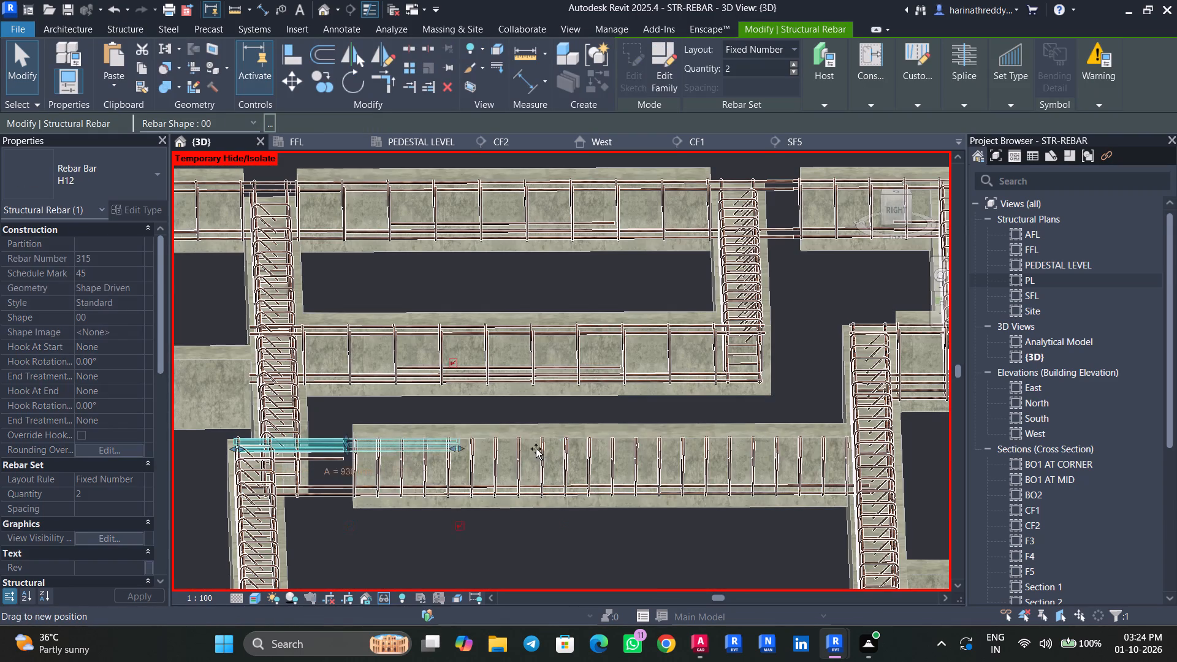
pyautogui.moveTo(536, 449); pyautogui.dragTo(869, 448)
pyautogui.press('Escape')
pyautogui.press('Escape')
# Stretch the remaining short H12 pair, just below the top bars, through the B05 beam to the far crossing beam.
pyautogui.click(321, 460)
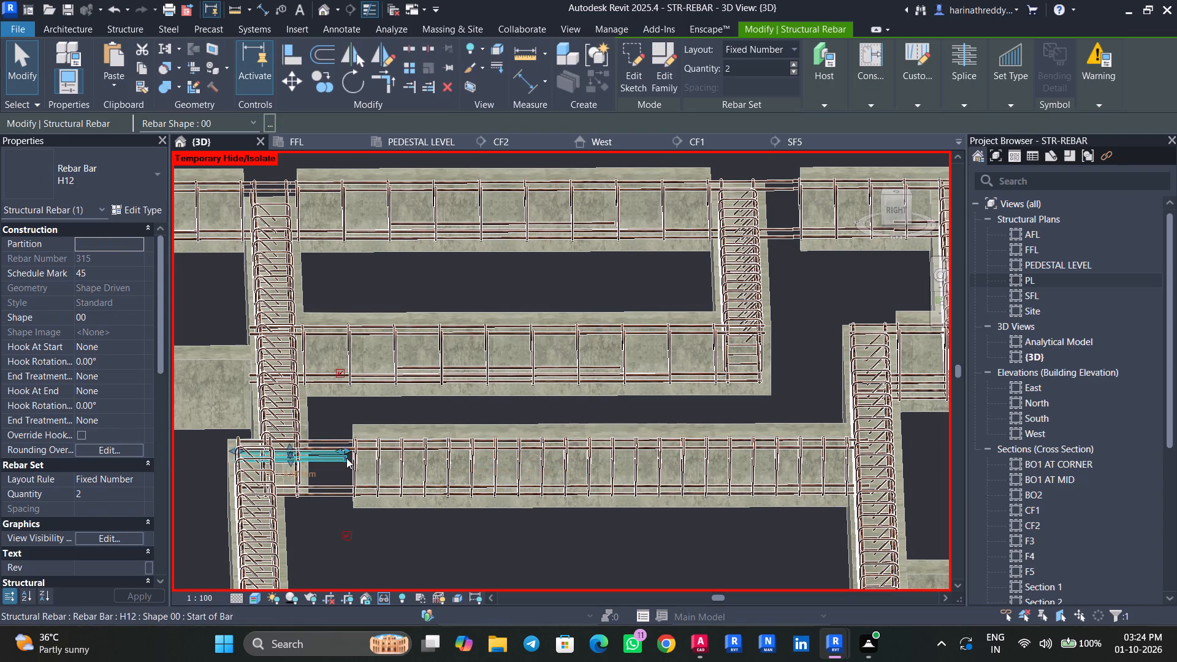
pyautogui.moveTo(347, 451); pyautogui.dragTo(860, 470)
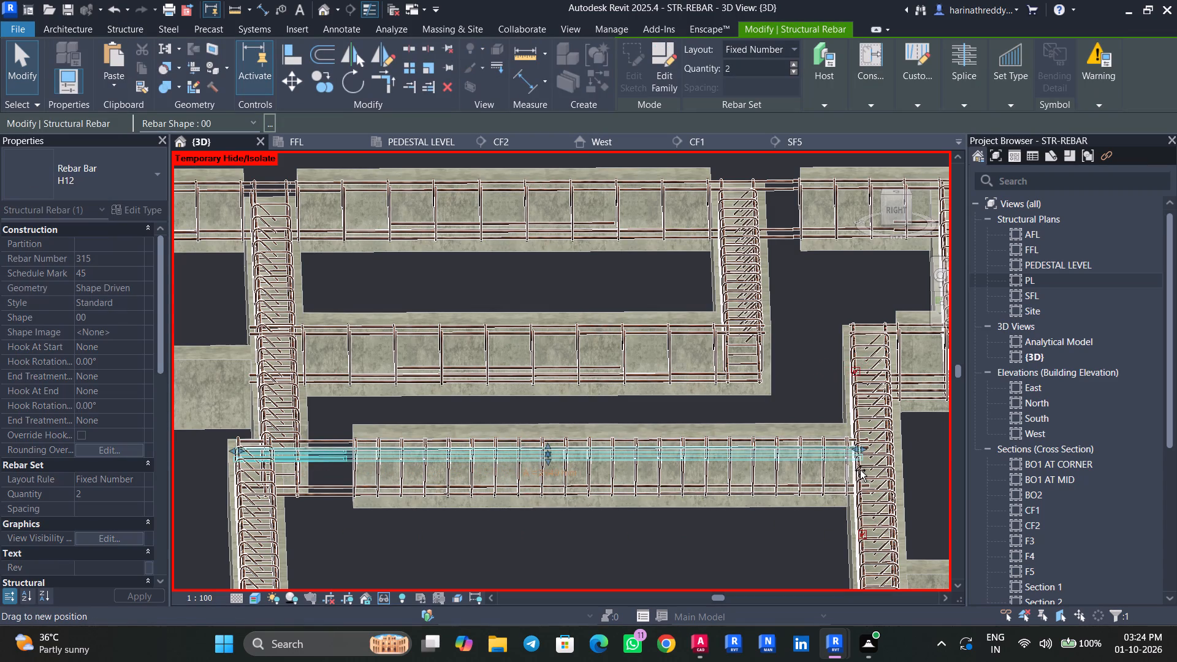
pyautogui.moveTo(860, 470); pyautogui.dragTo(861, 470)
# Nudge that stretched H12 pair down in the B05 beam, placing it closer to the bottom bars.
pyautogui.keyDown('shift'); pyautogui.moveTo(609, 538); pyautogui.dragTo(604, 486, button='middle'); pyautogui.keyUp('shift')
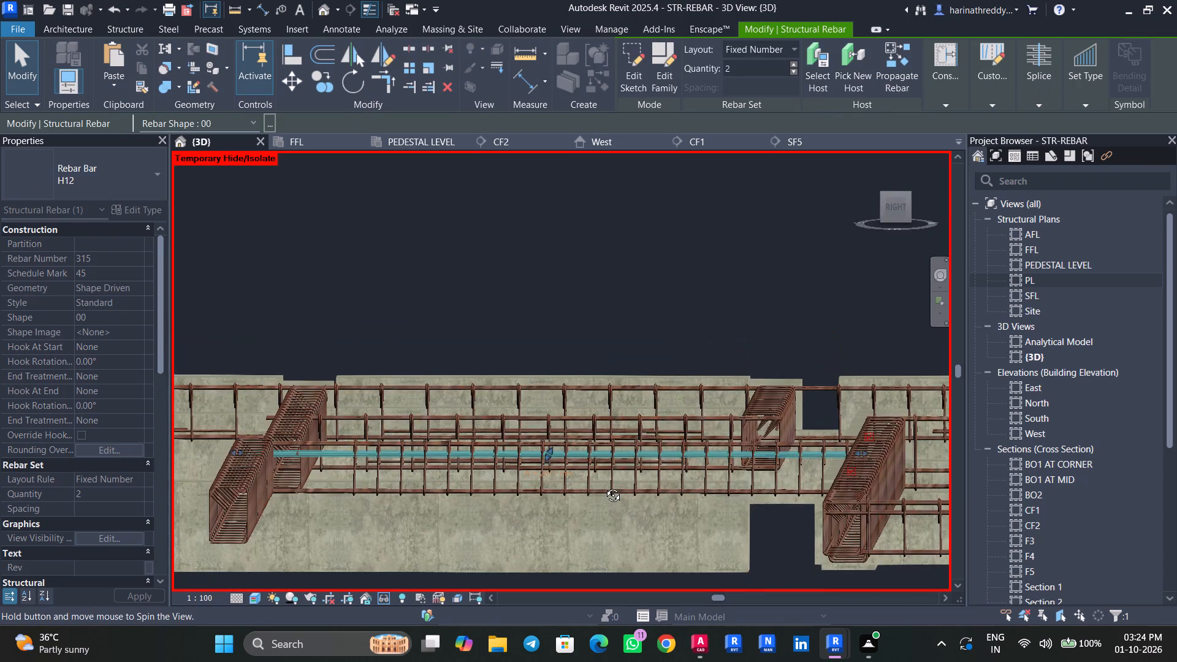
pyautogui.keyDown('shift'); pyautogui.moveTo(604, 486); pyautogui.dragTo(609, 487, button='middle'); pyautogui.keyUp('shift')
pyautogui.keyDown('shift'); pyautogui.moveTo(608, 487); pyautogui.dragTo(607, 482, button='middle'); pyautogui.keyUp('shift')
pyautogui.press('Down')
pyautogui.press('Down')
pyautogui.press('Down')
pyautogui.press('Down')
pyautogui.press('Down')
pyautogui.press('Down')
pyautogui.press('Down')
pyautogui.press('Down')
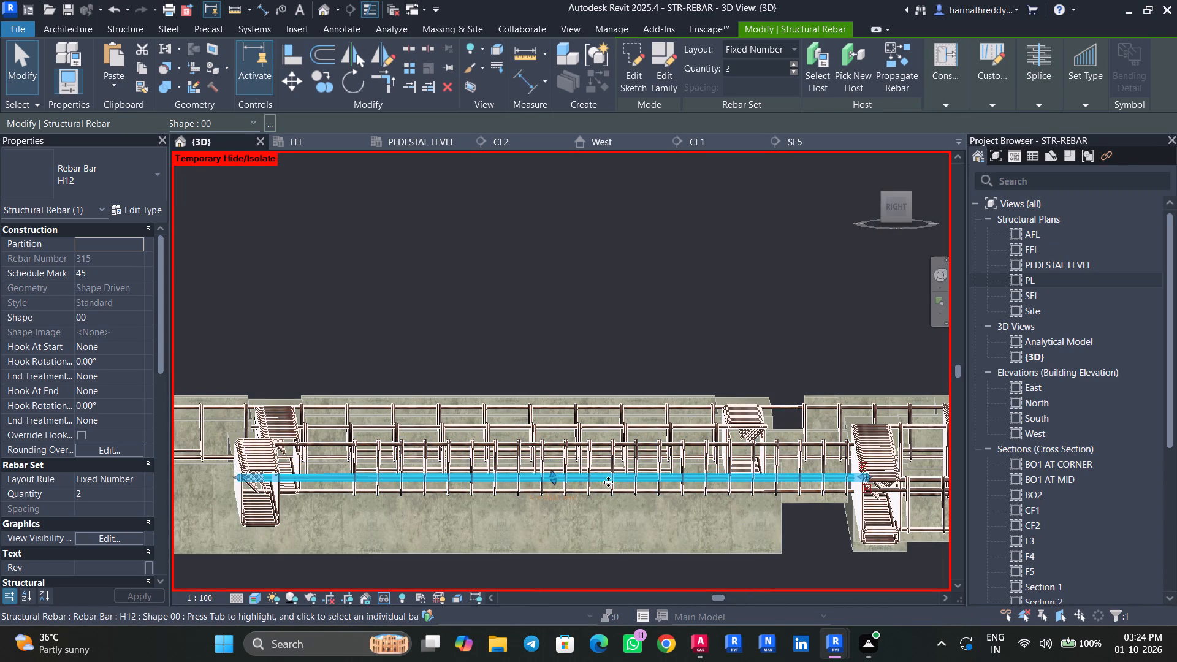
pyautogui.keyDown('shift'); pyautogui.moveTo(661, 457); pyautogui.dragTo(659, 524, button='middle'); pyautogui.keyUp('shift')
pyautogui.keyDown('shift'); pyautogui.scroll(1, 659, 524); pyautogui.keyUp('shift')
pyautogui.press('Escape')
pyautogui.press('Escape')
# Inspect the B05 beam's completed reinforcement and check the types of two bare parallel beams.
pyautogui.scroll(5, 557, 512)
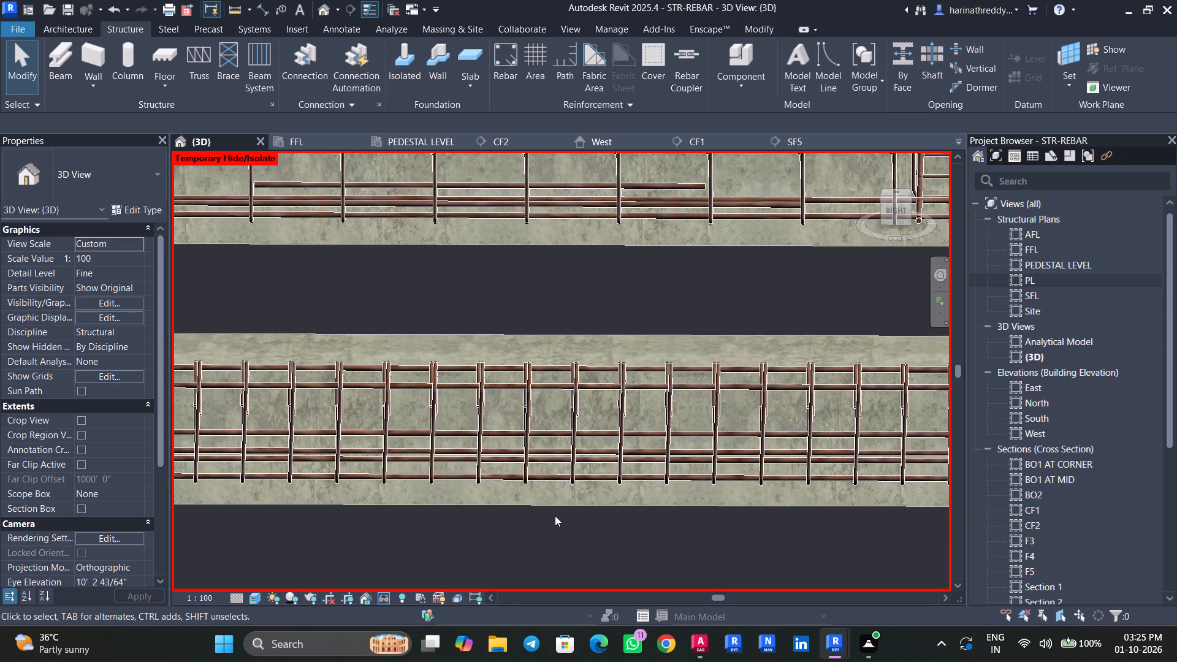
pyautogui.scroll(-1, 542, 514)
pyautogui.scroll(1, 542, 514)
pyautogui.scroll(-2, 547, 511)
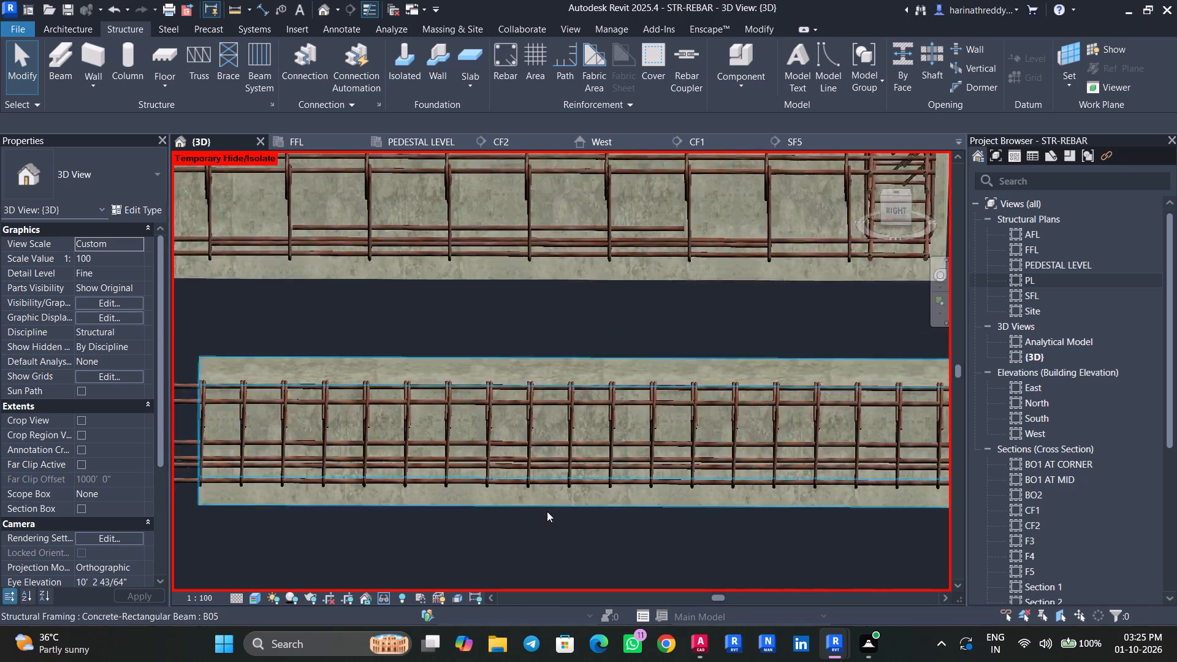
pyautogui.scroll(-9, 547, 511)
pyautogui.moveTo(370, 506); pyautogui.dragTo(549, 463, button='middle')
pyautogui.click(519, 410)
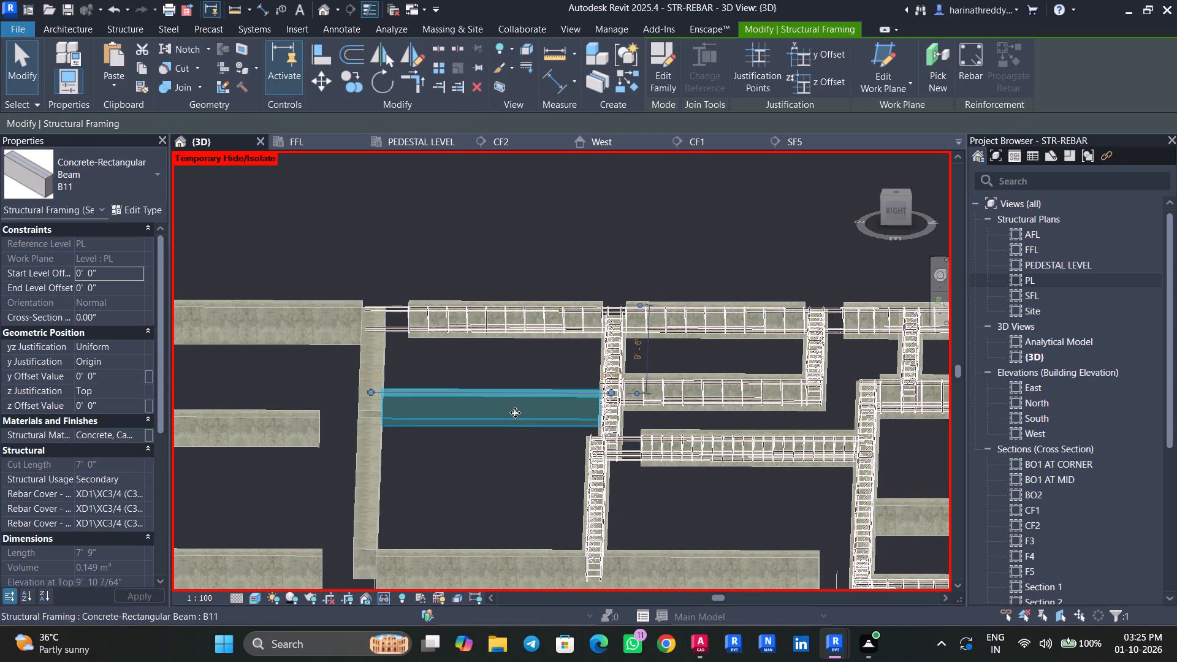
pyautogui.click(492, 484)
pyautogui.moveTo(493, 484); pyautogui.dragTo(327, 462, button='middle')
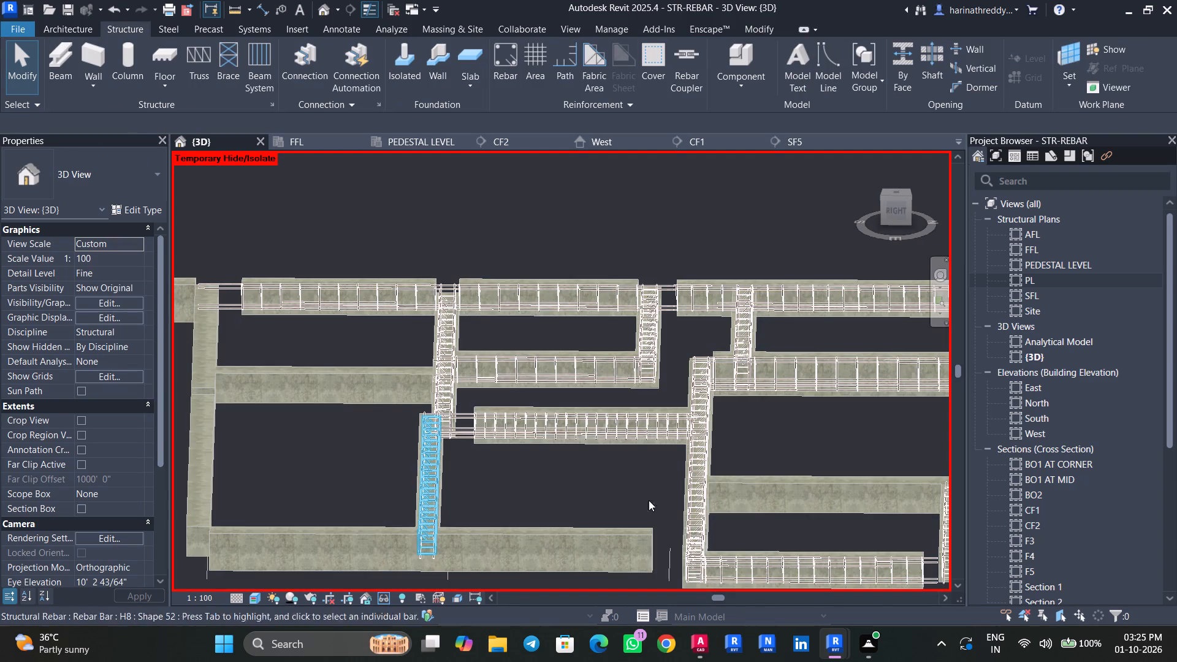
pyautogui.click(768, 507)
pyautogui.moveTo(806, 527); pyautogui.dragTo(627, 477, button='middle')
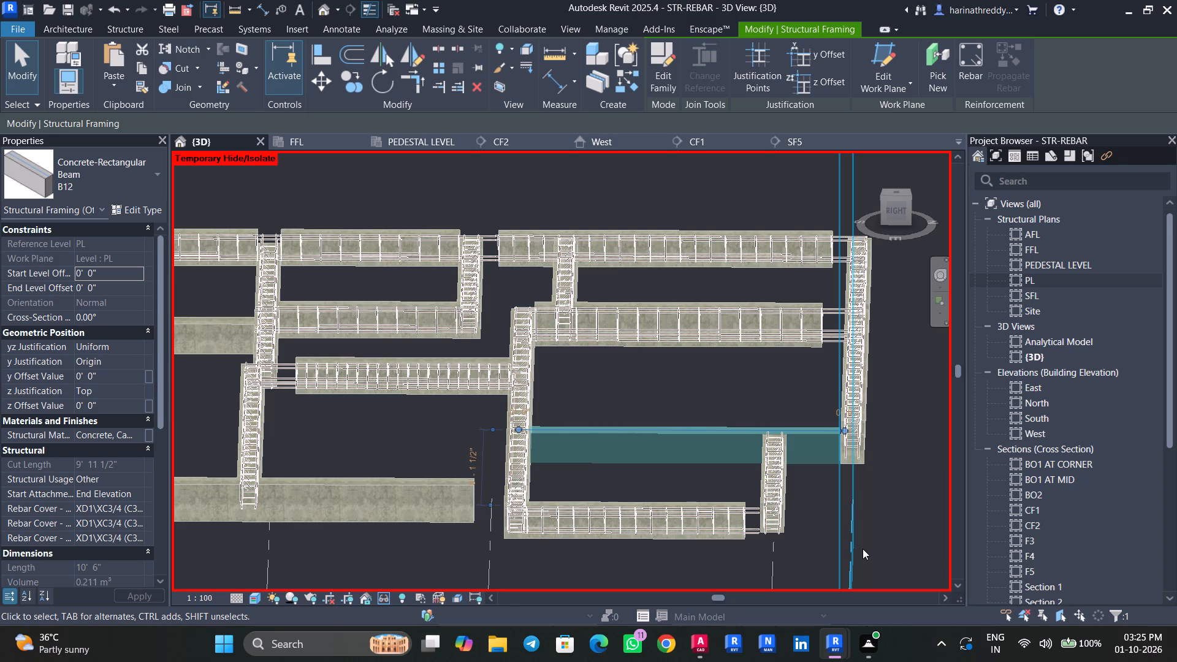
pyautogui.scroll(-1, 863, 549)
pyautogui.scroll(-2, 428, 452)
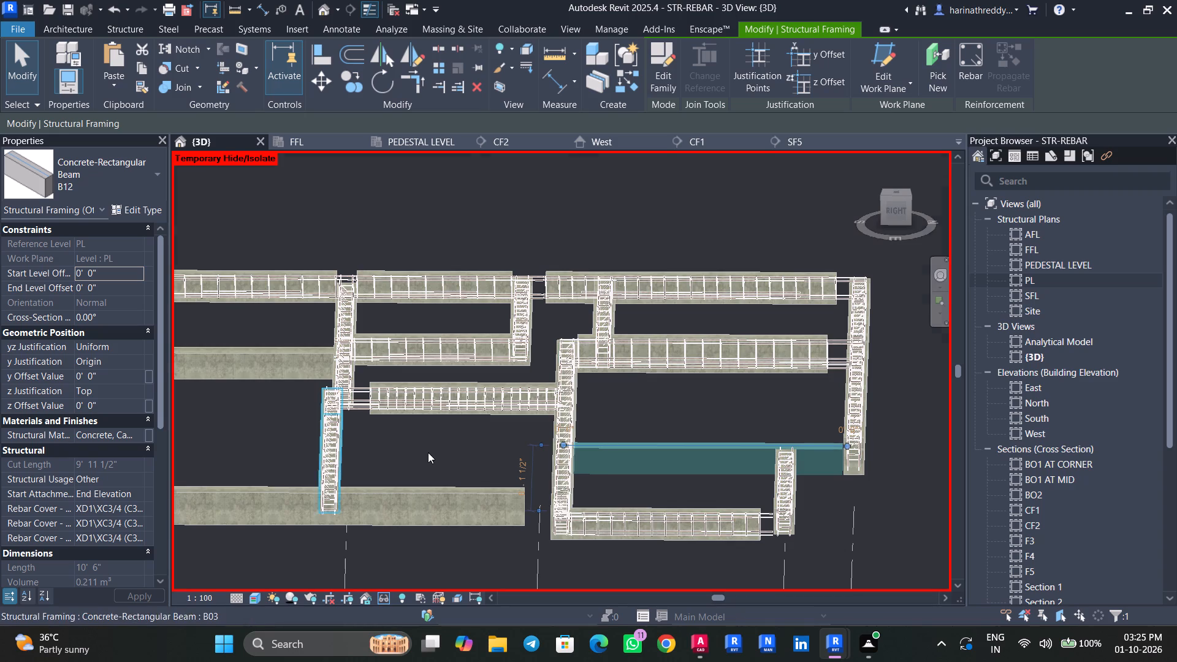
pyautogui.scroll(-2, 428, 452)
pyautogui.press('Escape')
pyautogui.press('Escape')
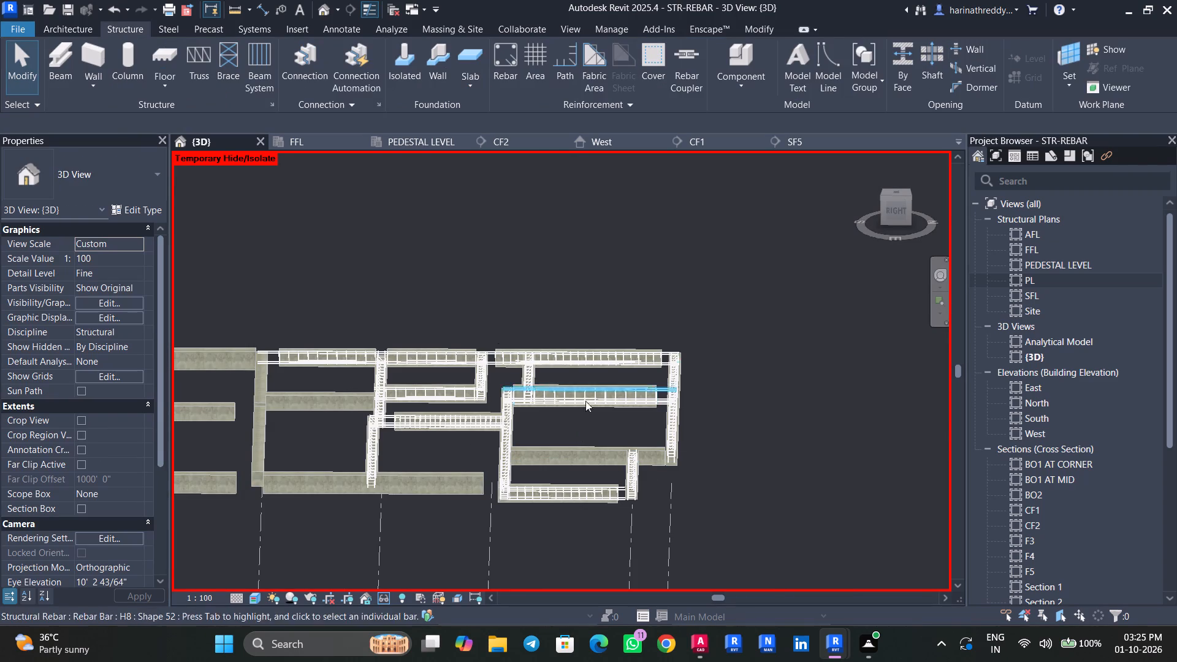
# In the PL structural plan, draw a short section across the bare grid F beam between grids 5 and 6, looking toward grid 6.
pyautogui.doubleClick(1048, 281)
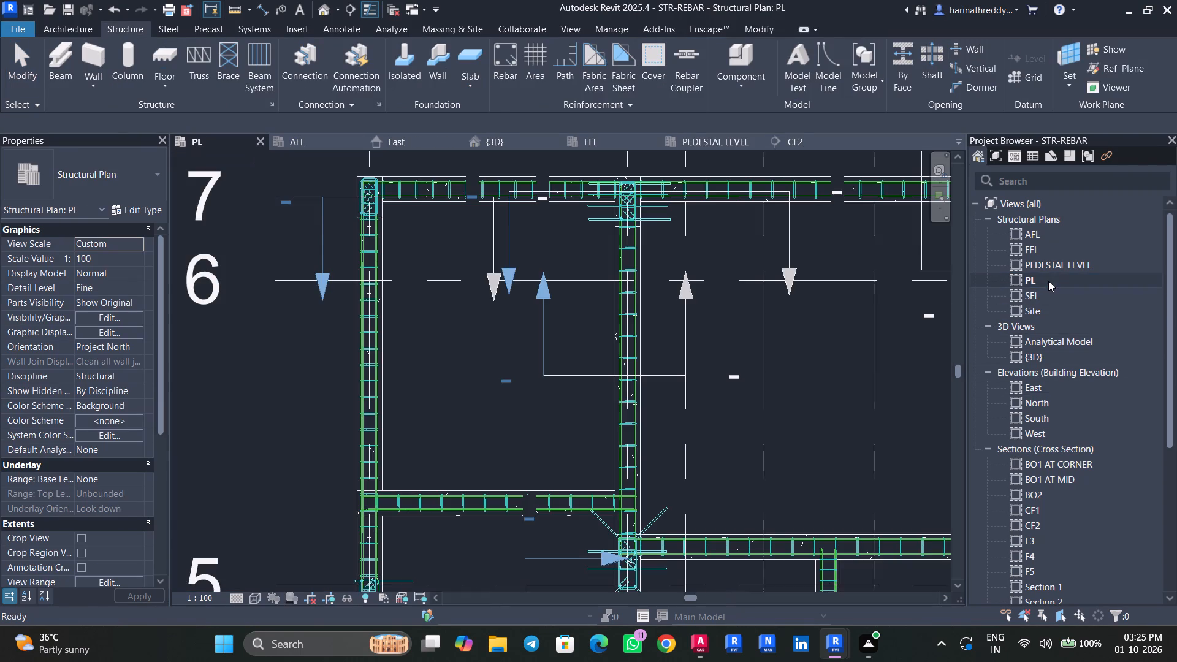
pyautogui.scroll(-6, 720, 397)
pyautogui.moveTo(848, 401); pyautogui.dragTo(732, 408, button='middle')
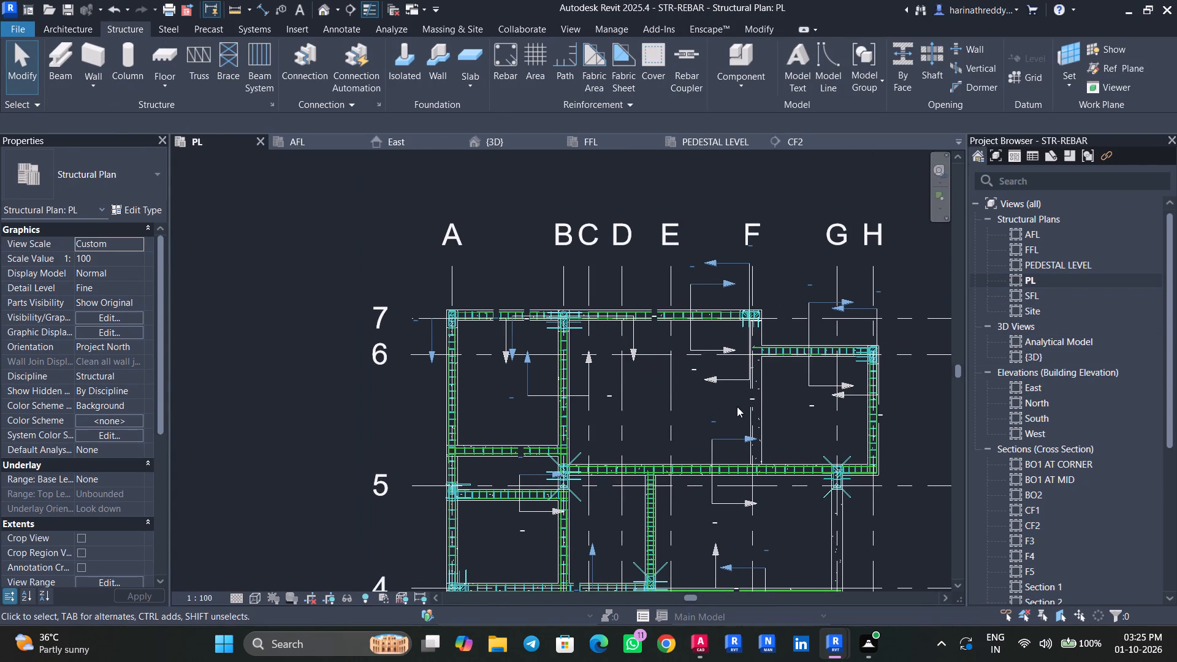
pyautogui.click(351, 10)
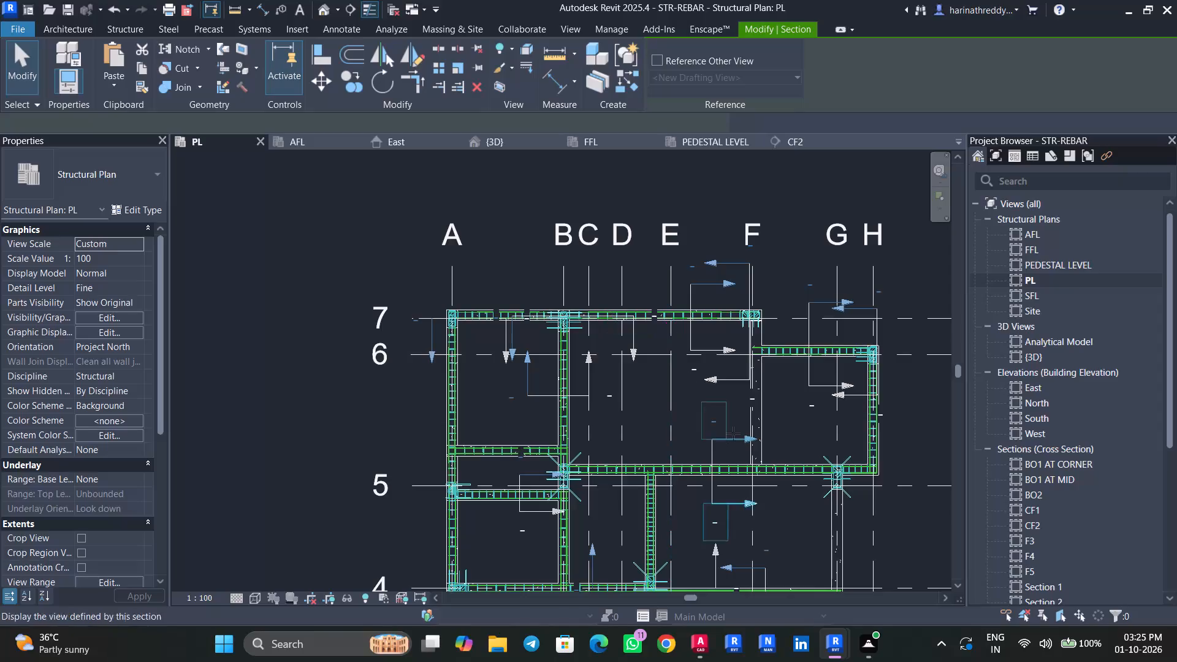
pyautogui.scroll(4, 731, 419)
pyautogui.moveTo(733, 419); pyautogui.dragTo(603, 435, button='middle')
pyautogui.scroll(2, 630, 438)
pyautogui.click(601, 422)
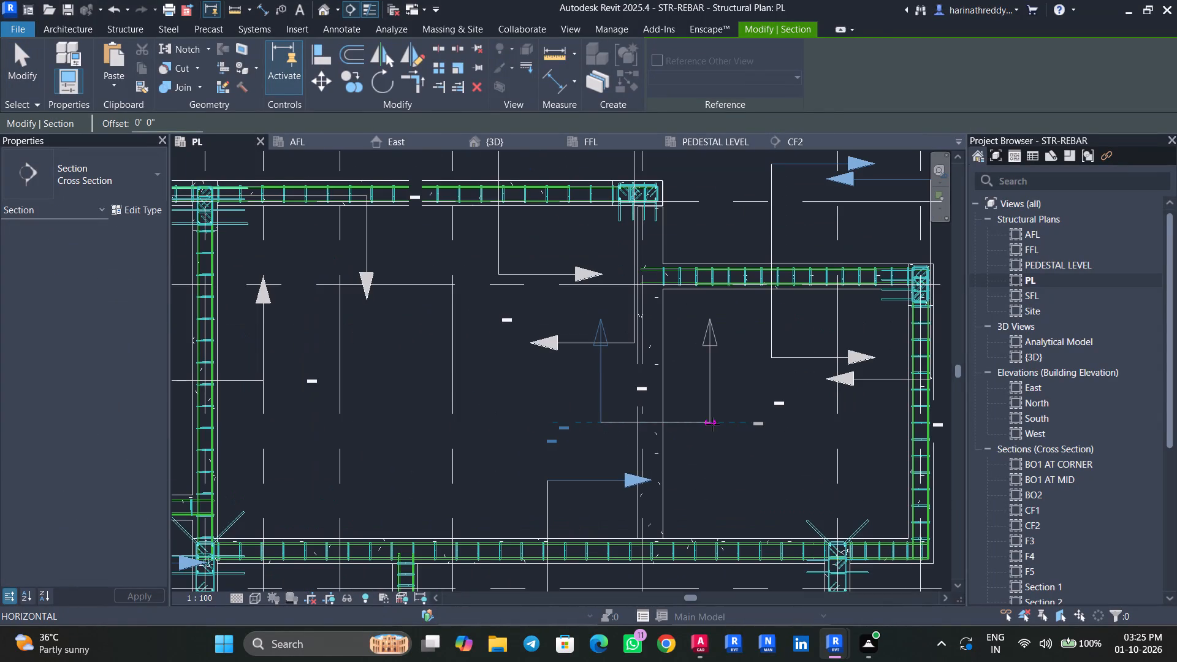
pyautogui.click(712, 424)
pyautogui.press('Escape')
pyautogui.press('Escape')
# Shorten the new section's view depth to a far clip offset of about 3' 7".
pyautogui.click(706, 421)
pyautogui.scroll(-4, 718, 265)
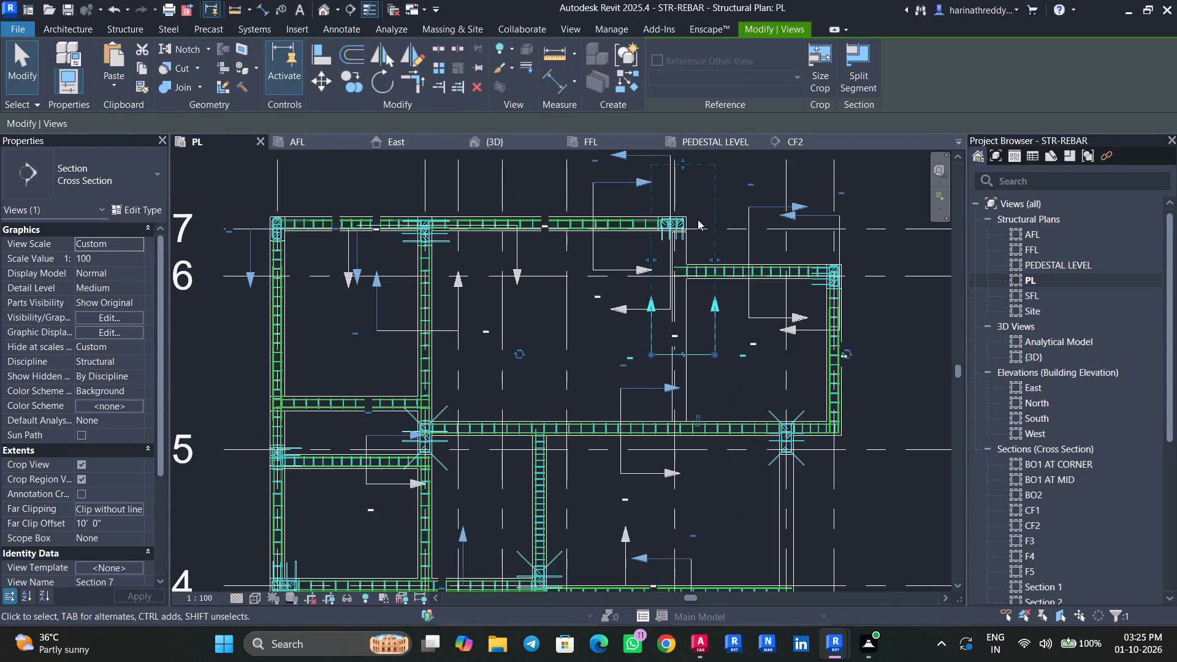
pyautogui.moveTo(687, 169); pyautogui.dragTo(689, 291)
pyautogui.press('Escape')
pyautogui.press('Escape')
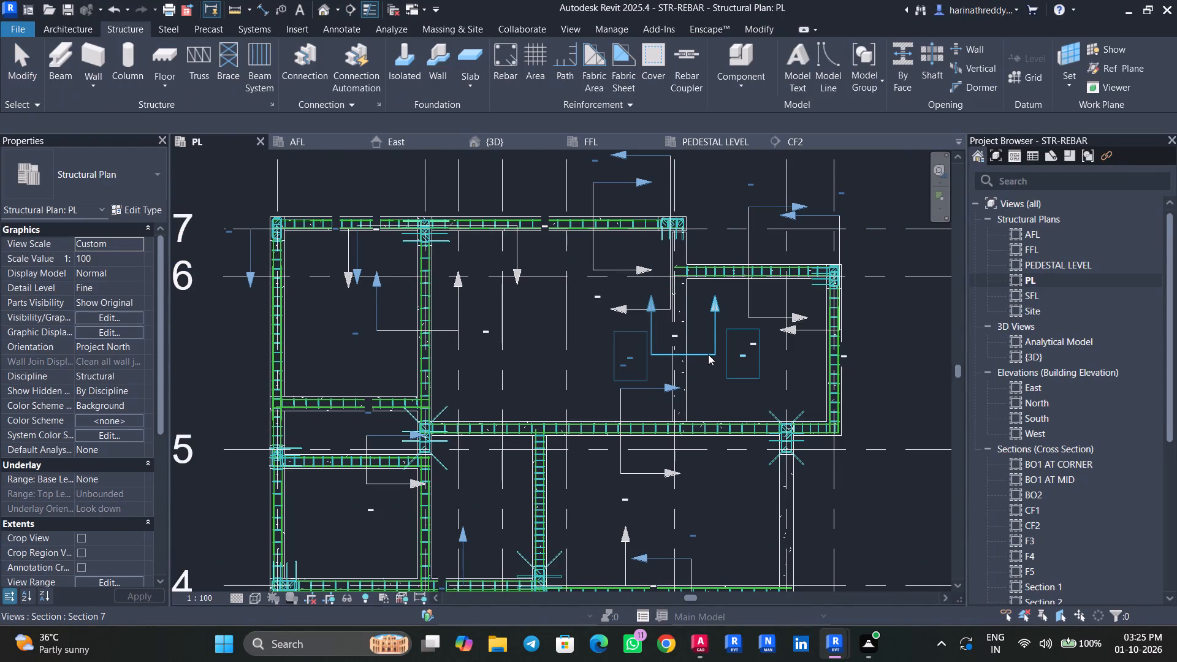
# Open the new section's view and examine the cut B12 beam.
pyautogui.click(708, 354)
pyautogui.rightClick(709, 354)
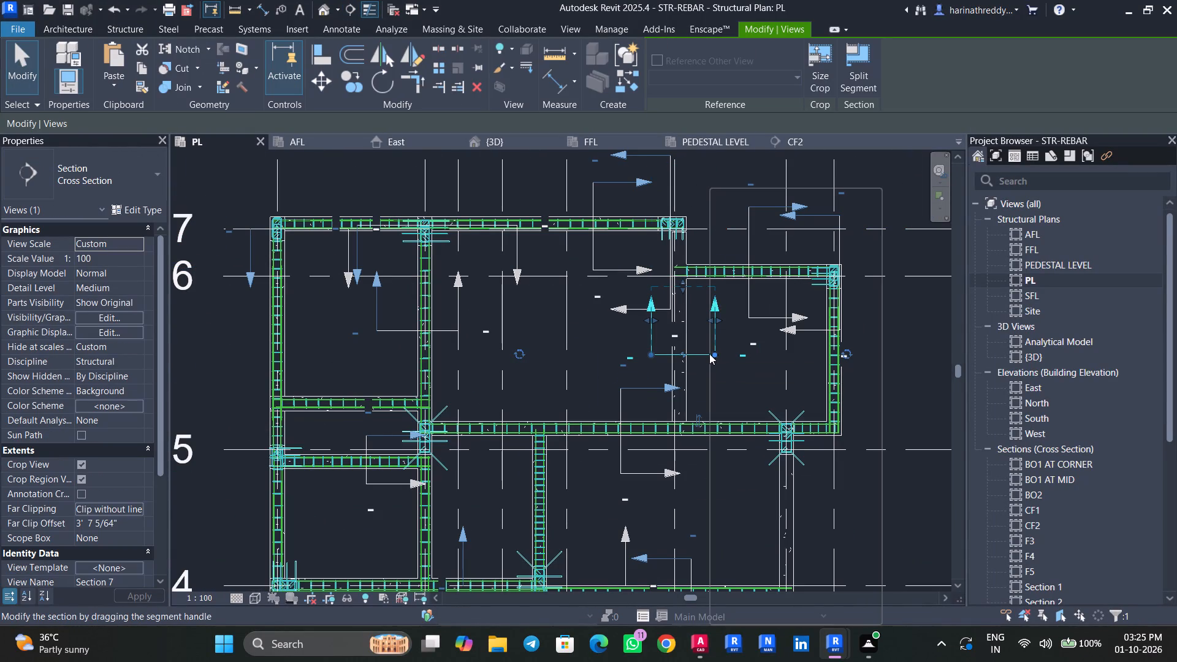
pyautogui.click(761, 278)
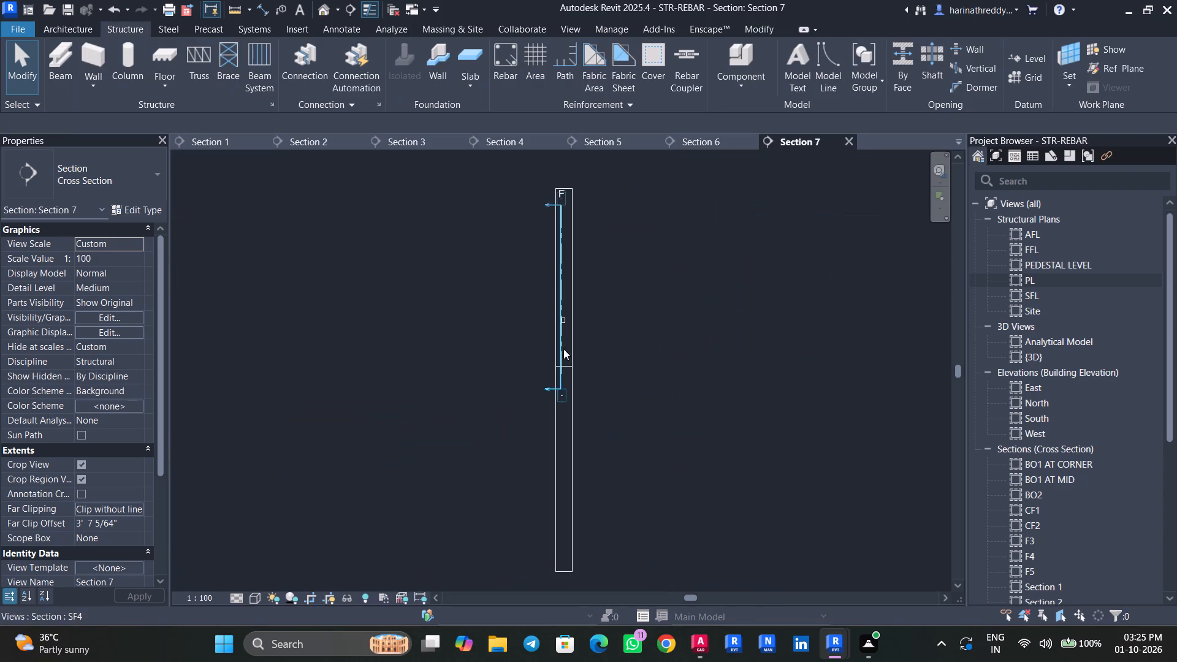
pyautogui.scroll(8, 568, 322)
pyautogui.click(555, 314)
pyautogui.scroll(12, 554, 322)
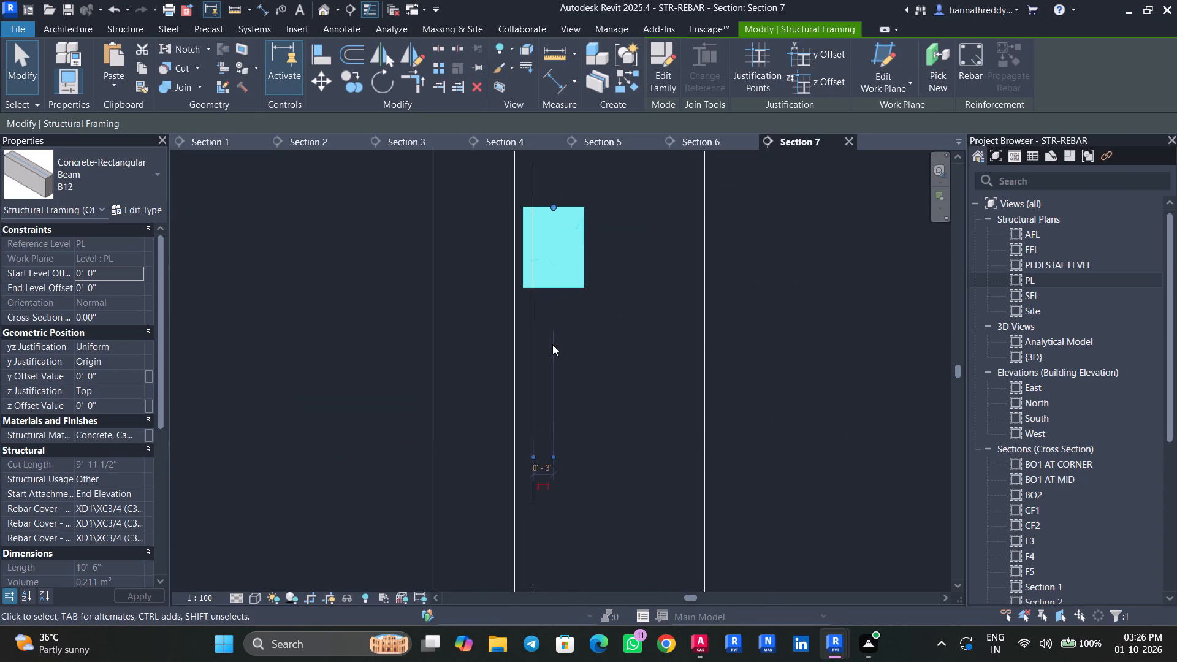
pyautogui.moveTo(552, 346); pyautogui.dragTo(612, 446, button='middle')
pyautogui.scroll(4, 611, 439)
pyautogui.moveTo(610, 438); pyautogui.dragTo(603, 505, button='middle')
pyautogui.press('Escape')
pyautogui.press('Escape')
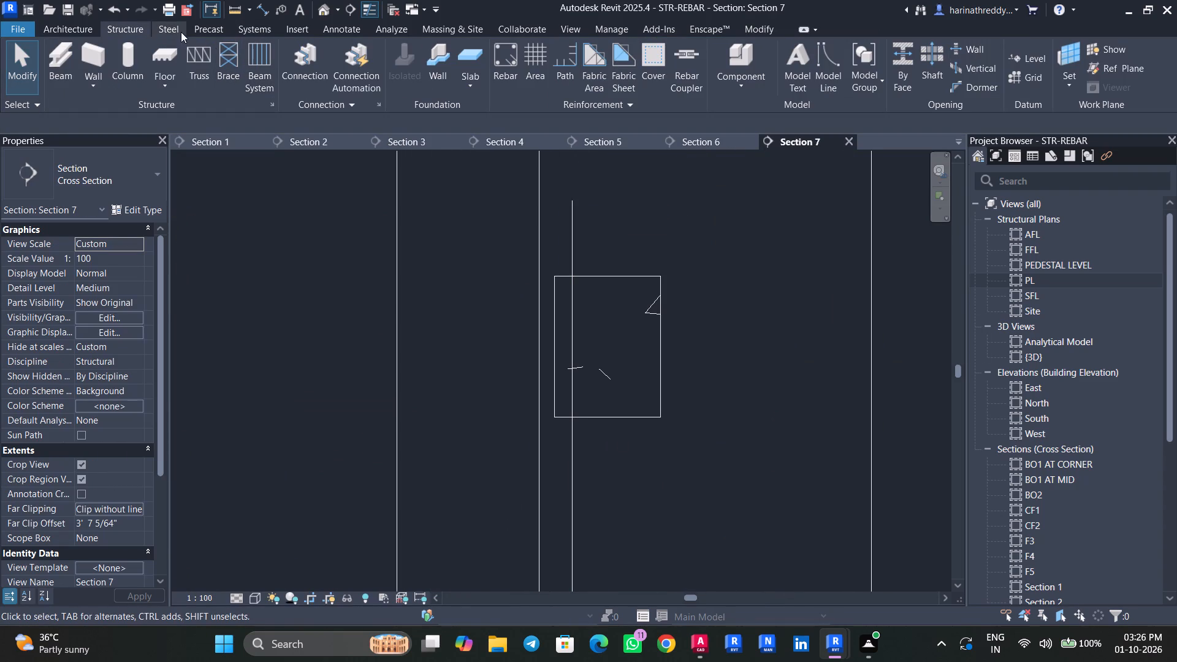
# Set the rebar cover of the B12 beam to BEAM <30 mm>.
pyautogui.click(649, 80)
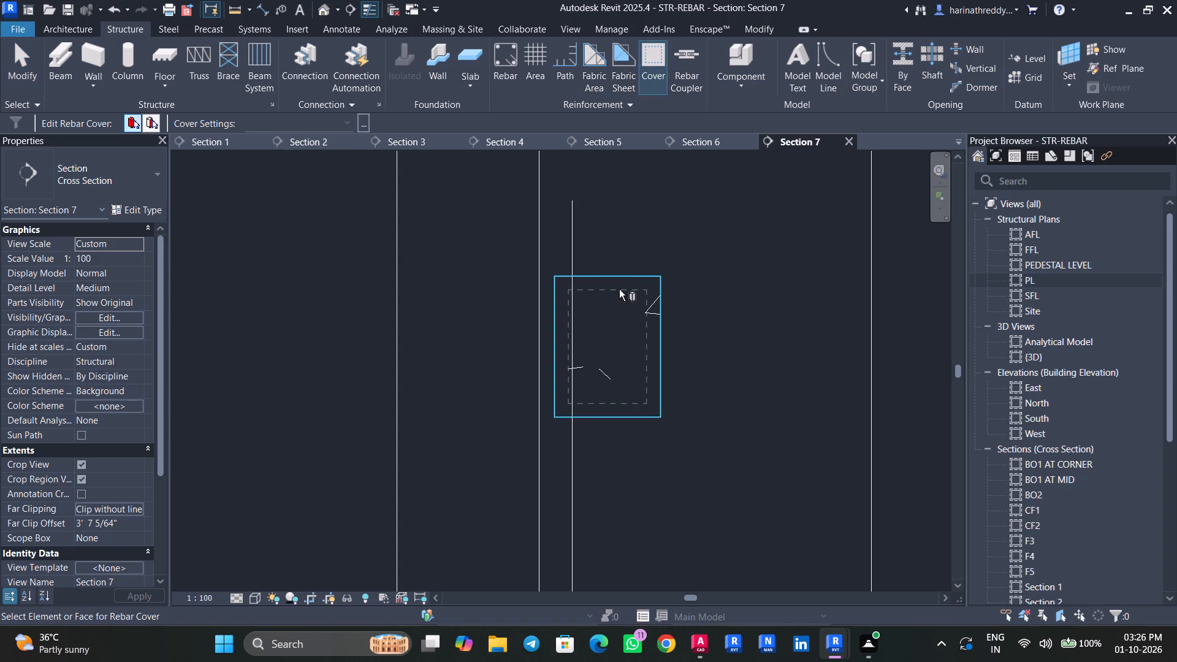
pyautogui.click(617, 278)
pyautogui.click(349, 121)
pyautogui.scroll(8, 345, 146)
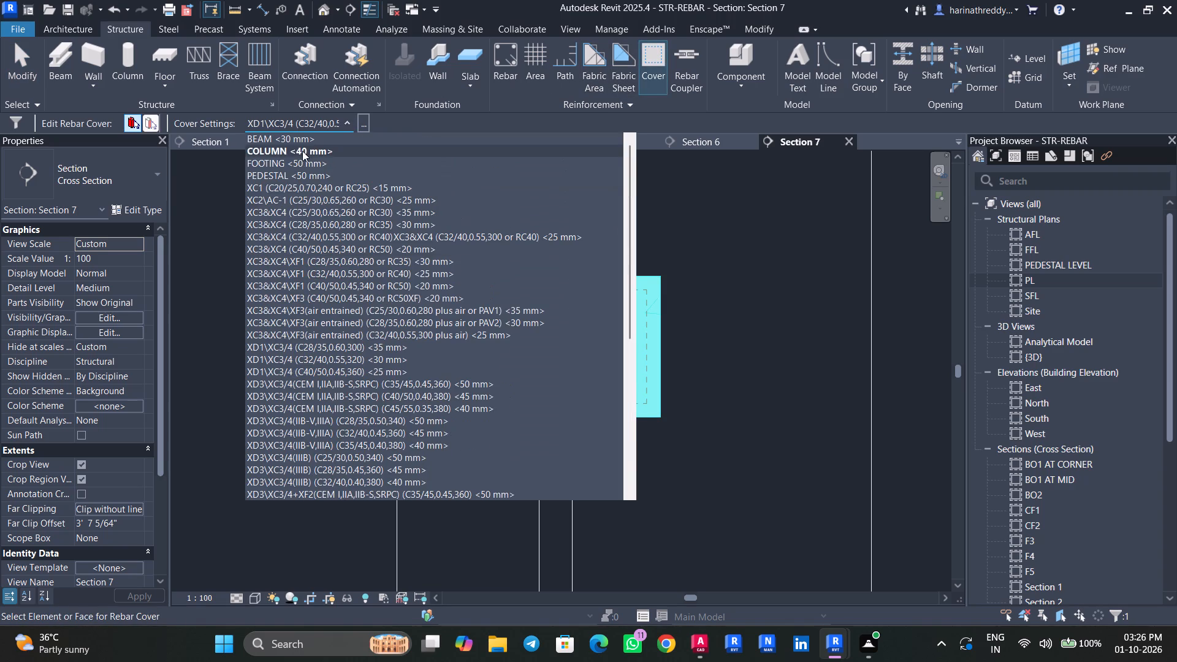
pyautogui.click(305, 140)
pyautogui.press('Escape')
pyautogui.press('Escape')
# Switch to AutoCAD and look through the typical floor beam cross-sections for the selected plinth beam's reinforcement.
pyautogui.click(555, 330)
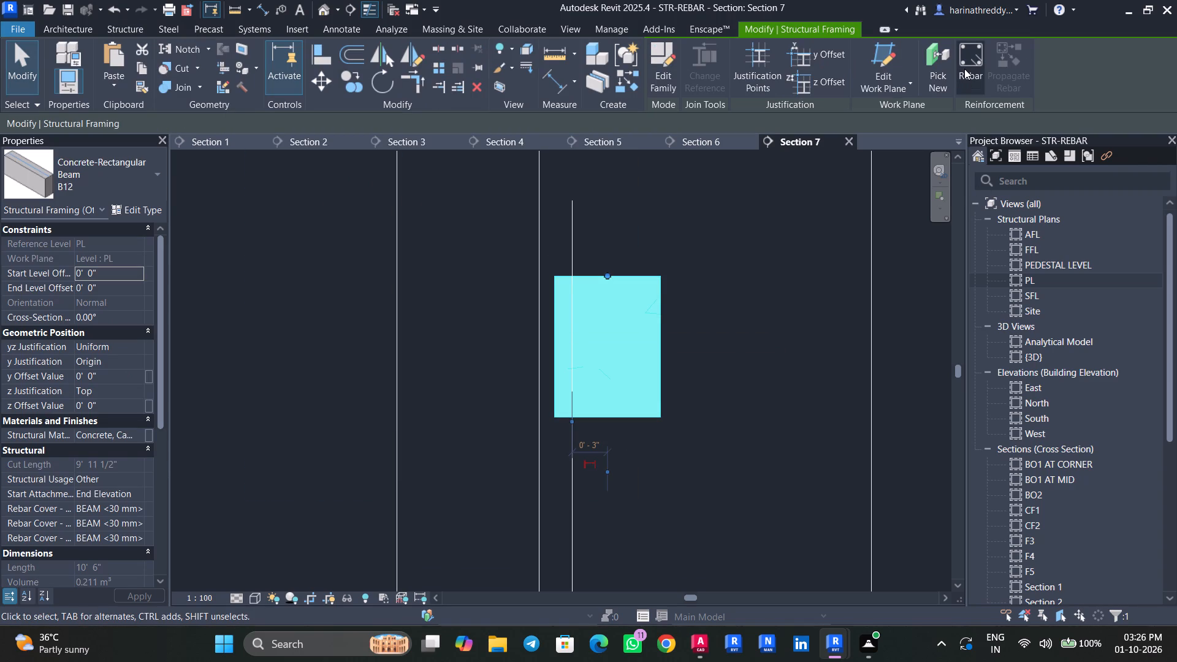
pyautogui.click(964, 69)
pyautogui.click(698, 637)
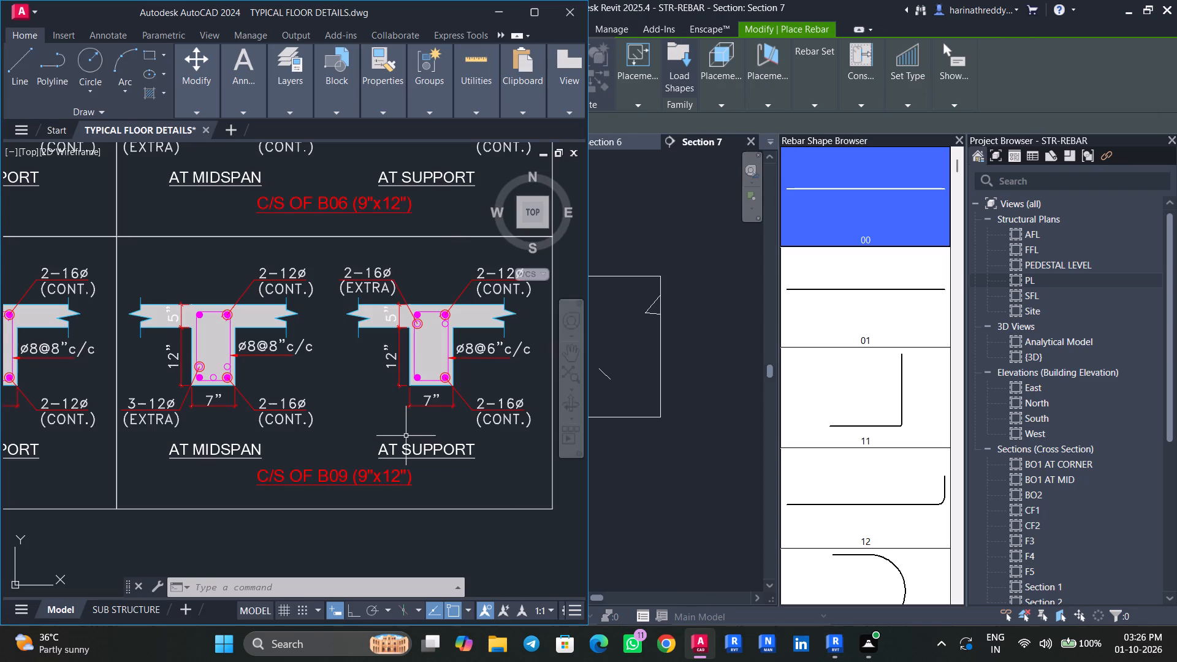
pyautogui.scroll(-2, 405, 436)
pyautogui.moveTo(303, 434); pyautogui.dragTo(453, 439, button='middle')
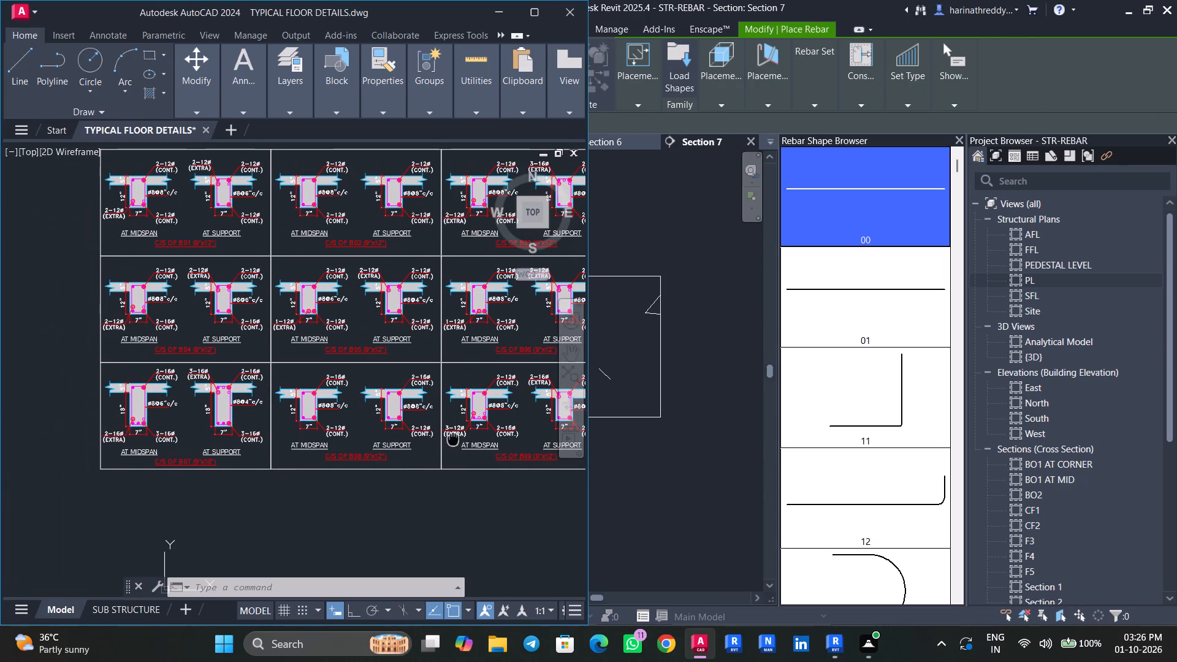
pyautogui.moveTo(453, 439); pyautogui.dragTo(139, 480, button='middle')
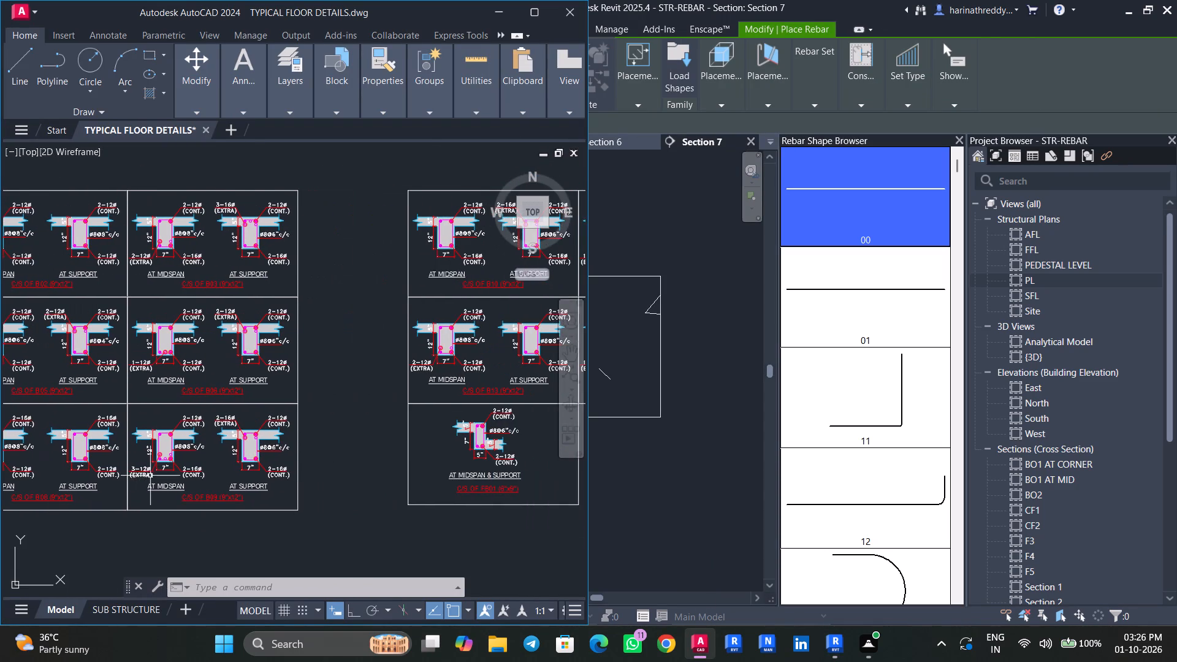
pyautogui.moveTo(371, 477); pyautogui.dragTo(241, 482, button='middle')
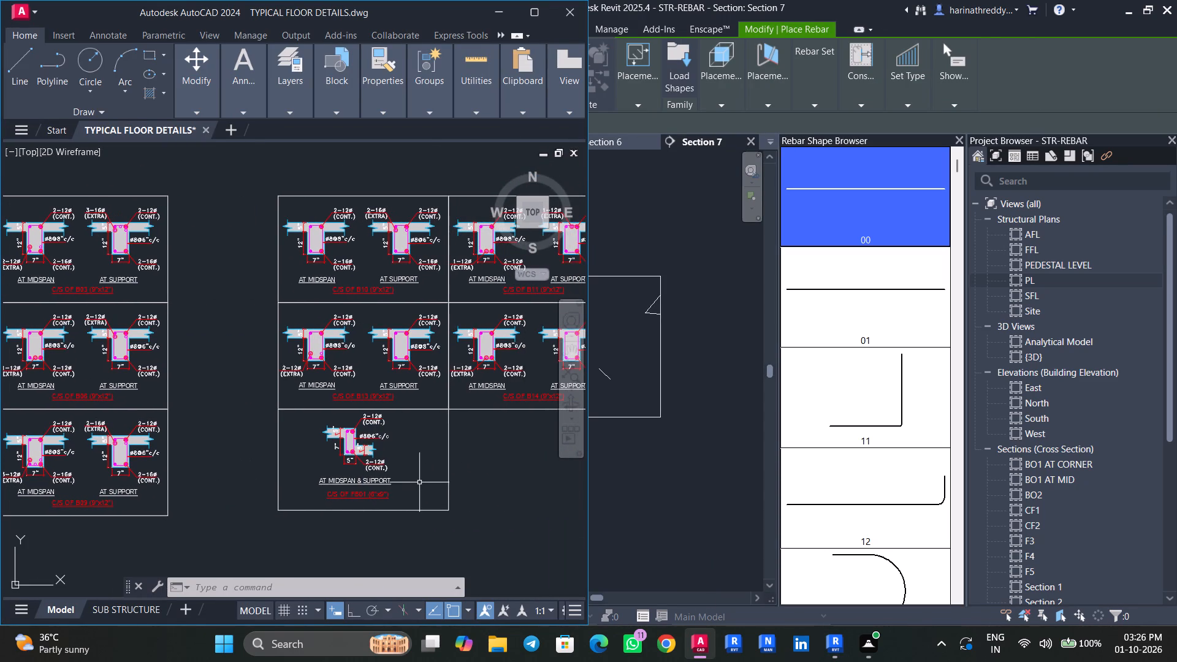
pyautogui.moveTo(419, 482); pyautogui.dragTo(265, 489, button='middle')
pyautogui.moveTo(388, 476); pyautogui.dragTo(304, 492, button='middle')
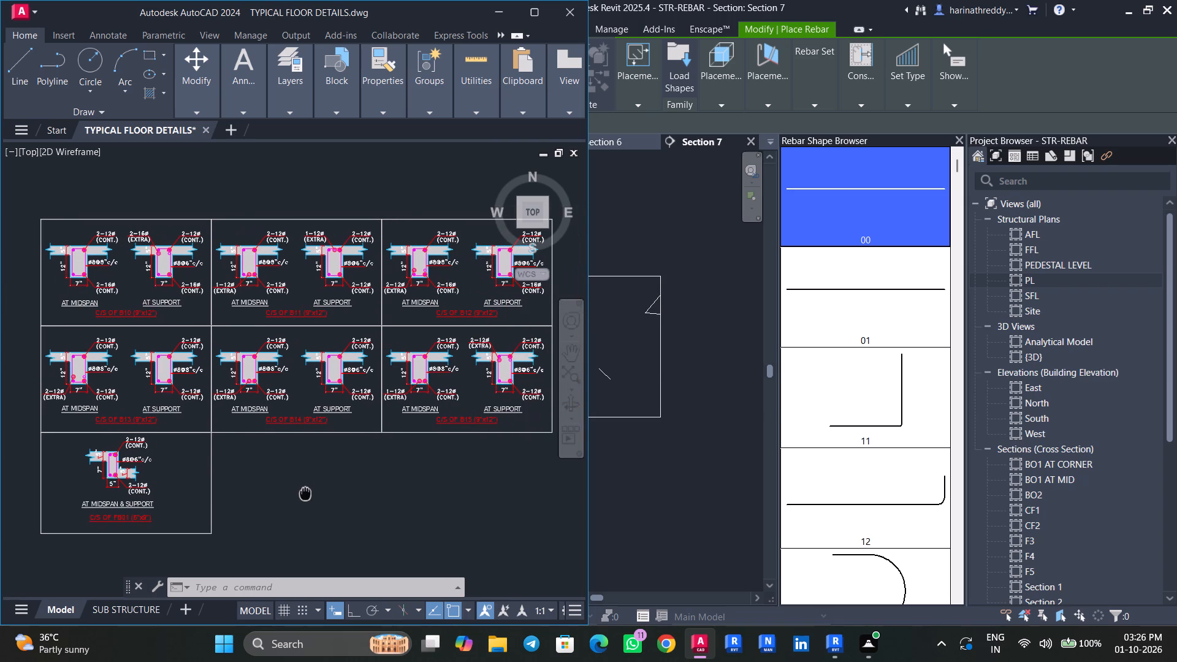
pyautogui.moveTo(304, 492); pyautogui.dragTo(303, 492, button='middle')
pyautogui.scroll(1, 335, 471)
pyautogui.scroll(-1, 335, 471)
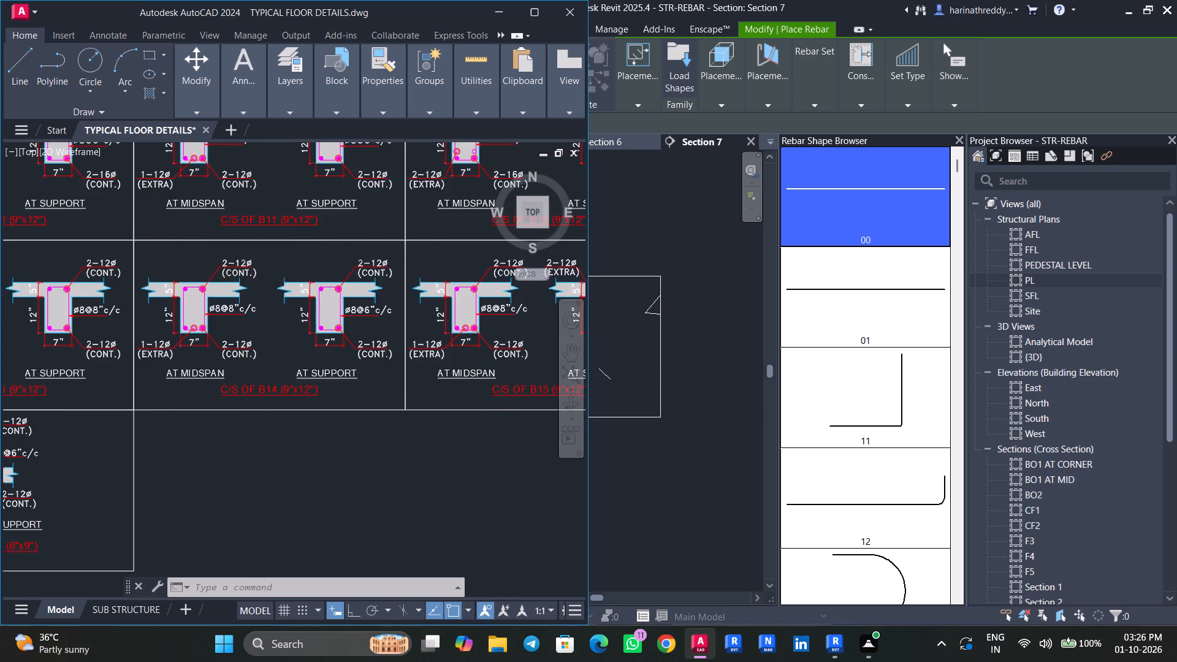
pyautogui.scroll(1, 140, 514)
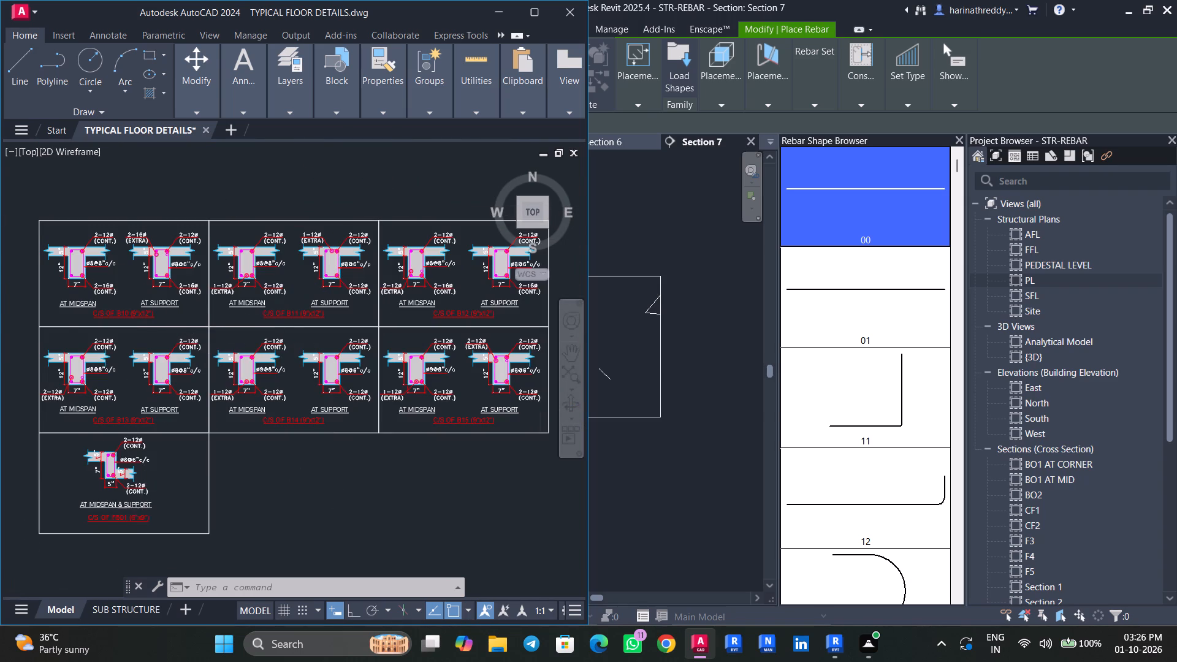
pyautogui.moveTo(142, 512); pyautogui.dragTo(191, 514, button='middle')
pyautogui.scroll(1, 134, 496)
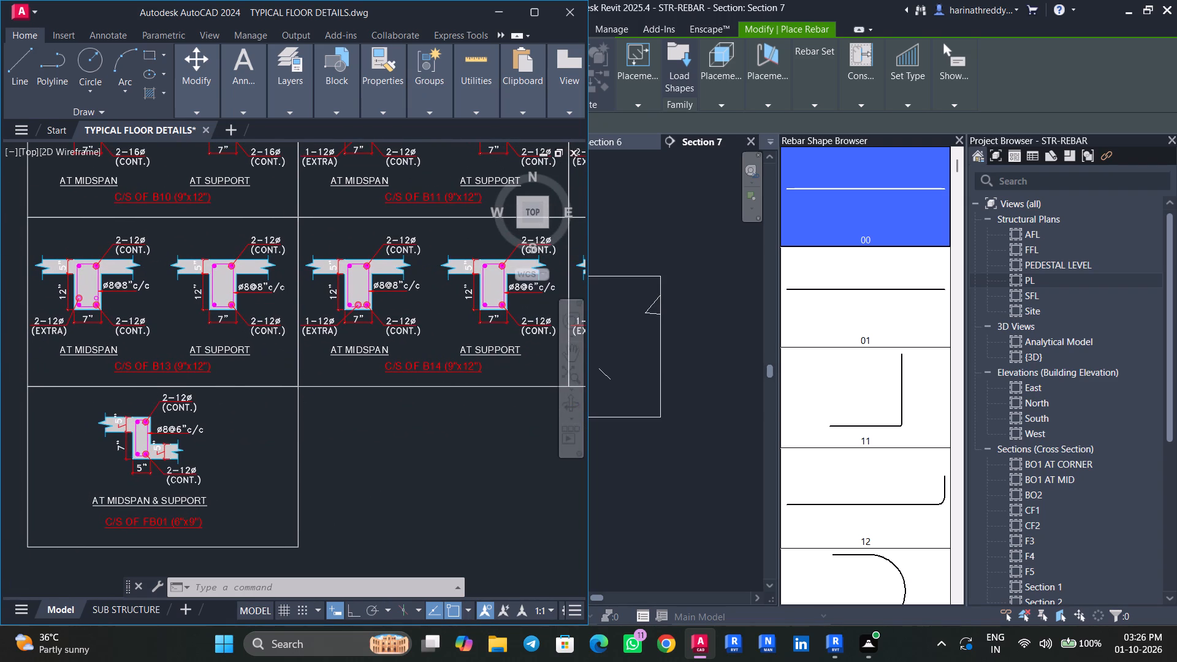
pyautogui.scroll(1, 134, 496)
pyautogui.moveTo(134, 495); pyautogui.dragTo(178, 490, button='middle')
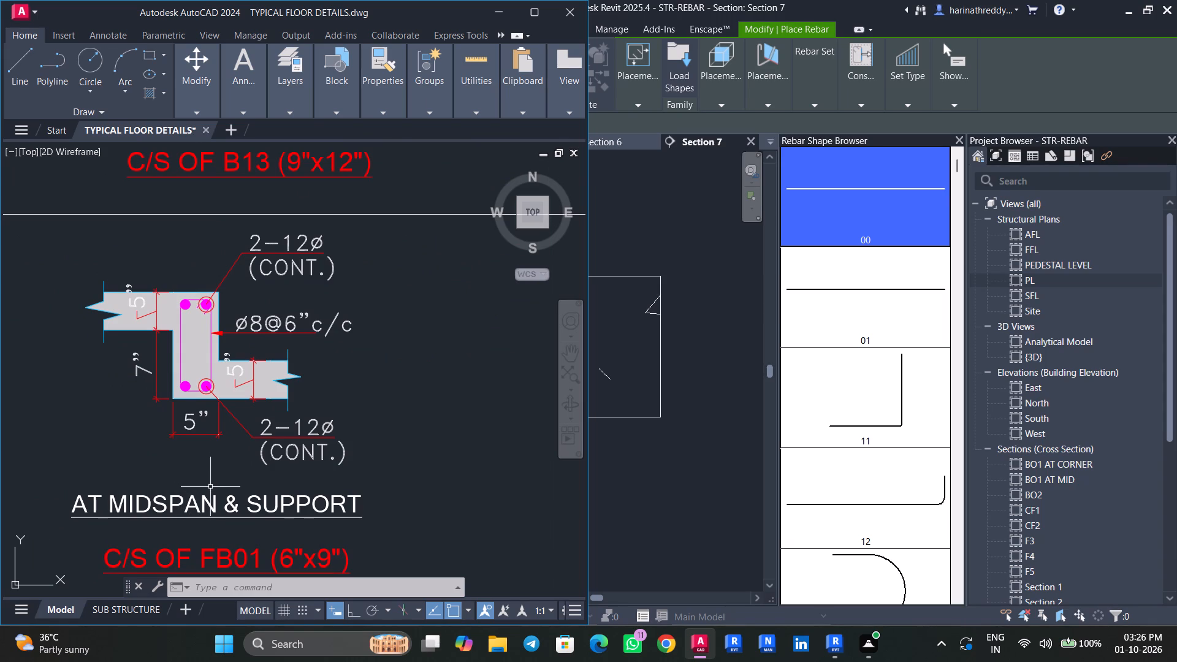
pyautogui.scroll(-2, 222, 479)
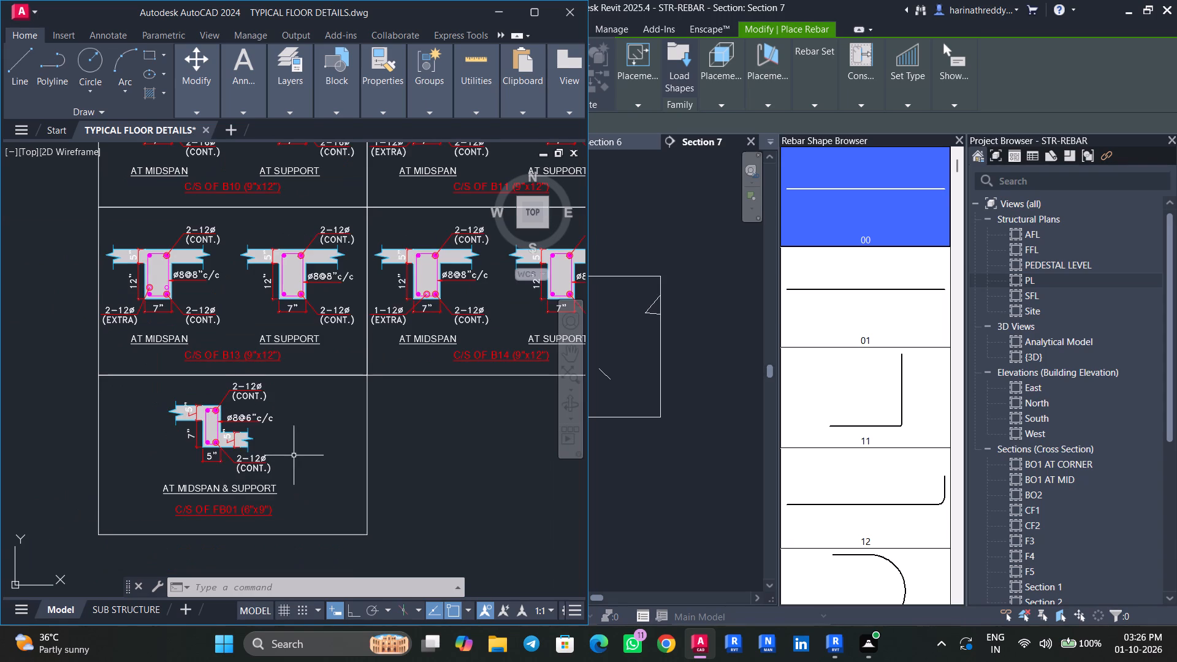
pyautogui.moveTo(330, 449); pyautogui.dragTo(152, 506, button='middle')
pyautogui.scroll(-1, 152, 506)
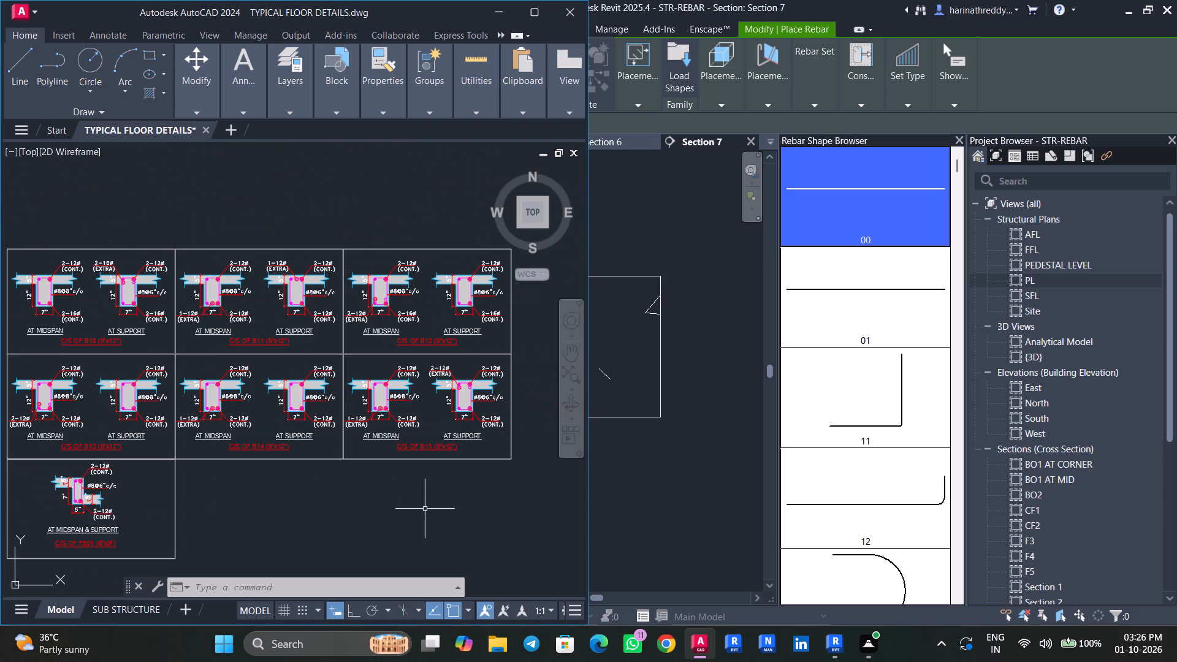
pyautogui.moveTo(427, 509); pyautogui.dragTo(398, 514, button='middle')
pyautogui.scroll(2, 392, 477)
pyautogui.scroll(-3, 392, 477)
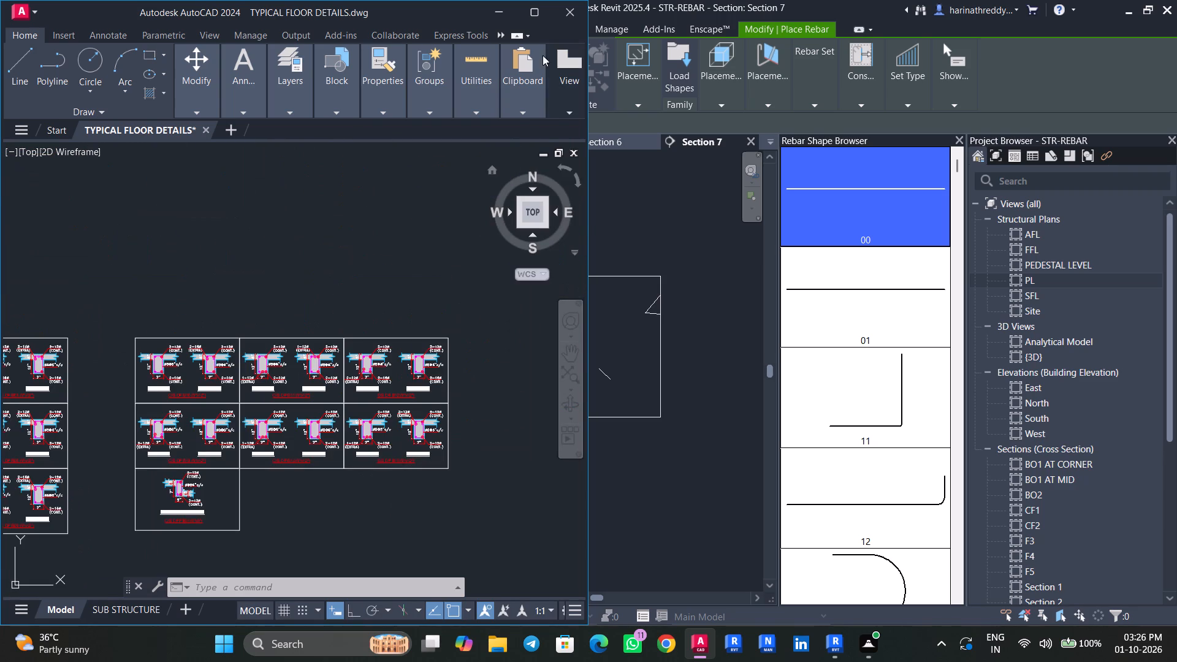
pyautogui.click(503, 14)
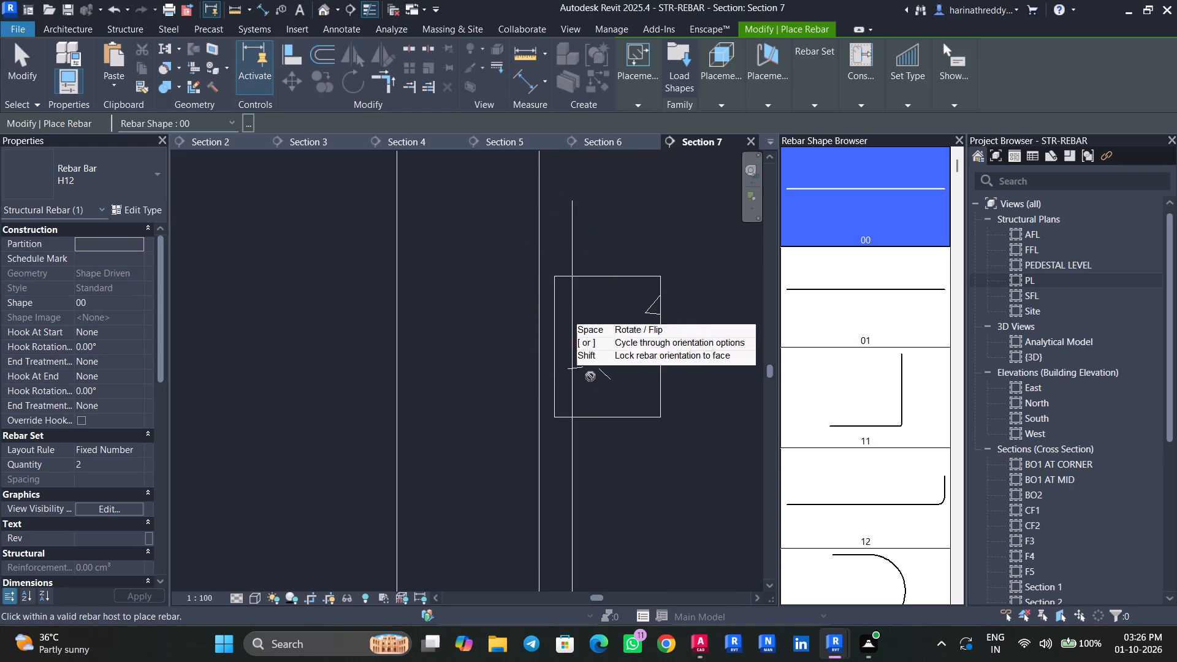
pyautogui.press('Escape')
pyautogui.press('Escape')
pyautogui.press('Escape')
# Check the cut beam's type, and examine the matching B12 (9"x12") midspan and support details in the AutoCAD drawing.
pyautogui.click(632, 409)
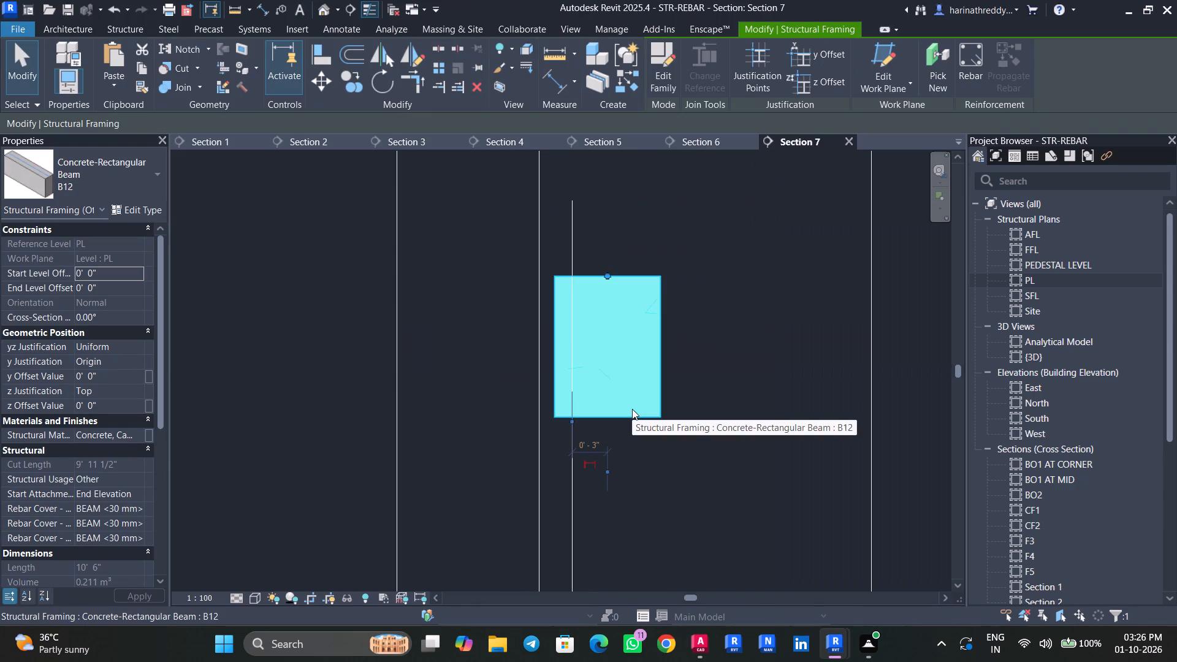
pyautogui.click(696, 640)
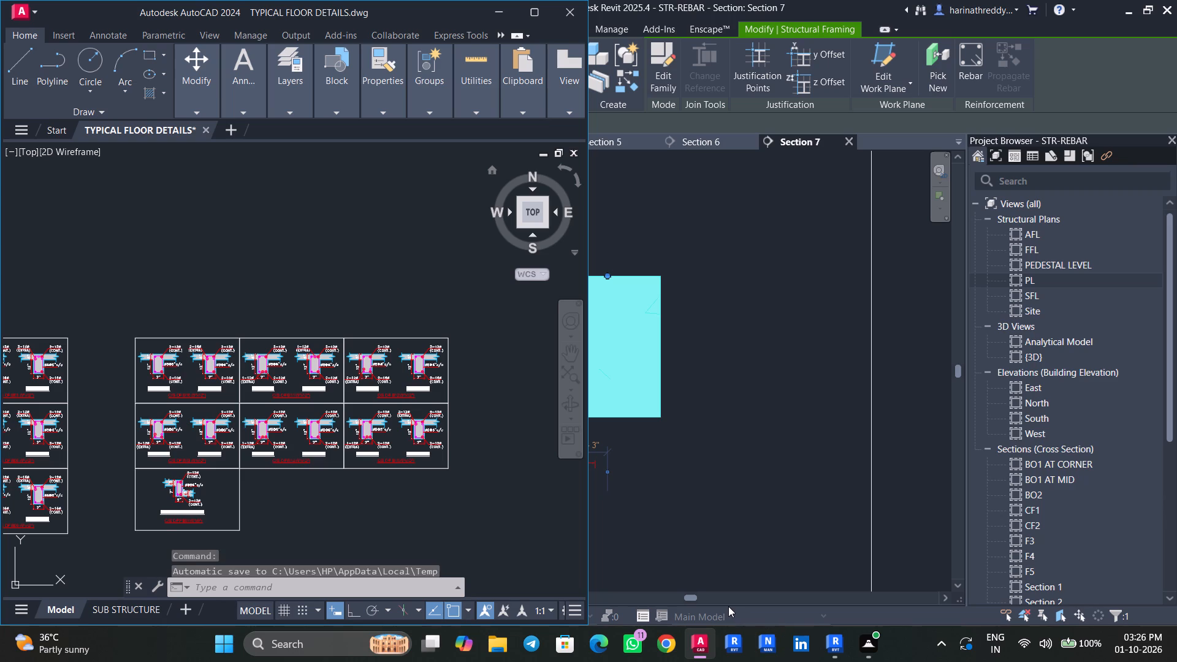
pyautogui.scroll(2, 317, 438)
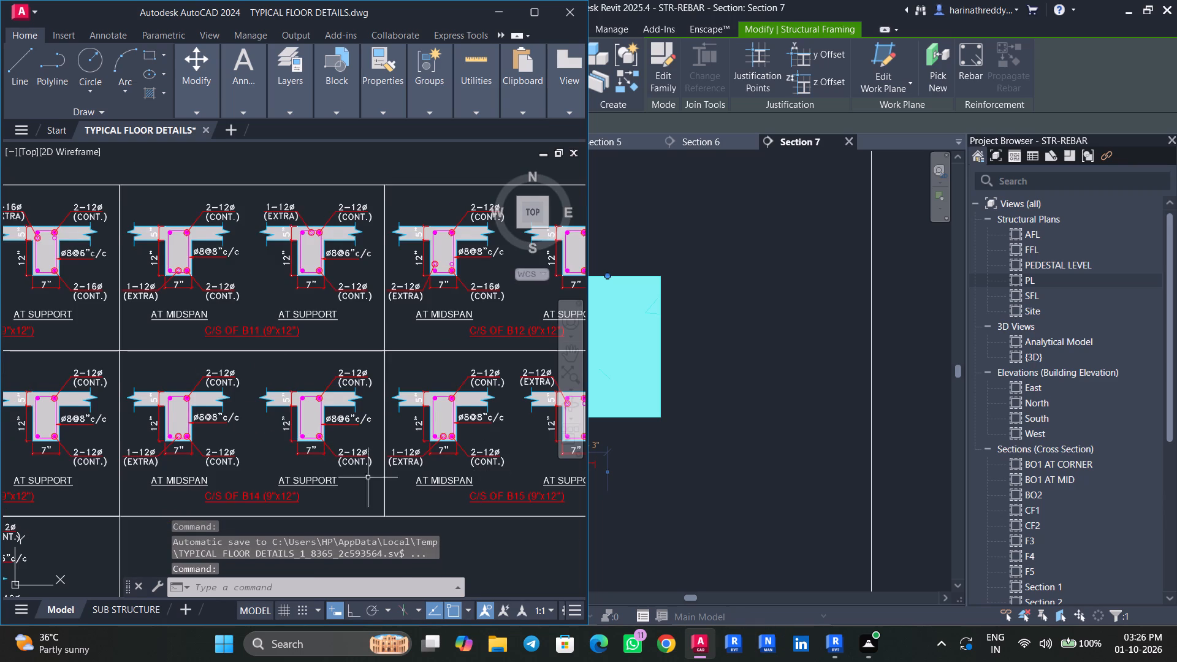
pyautogui.moveTo(283, 478); pyautogui.dragTo(526, 476, button='middle')
pyautogui.scroll(1, 207, 483)
pyautogui.moveTo(233, 482); pyautogui.dragTo(324, 477, button='middle')
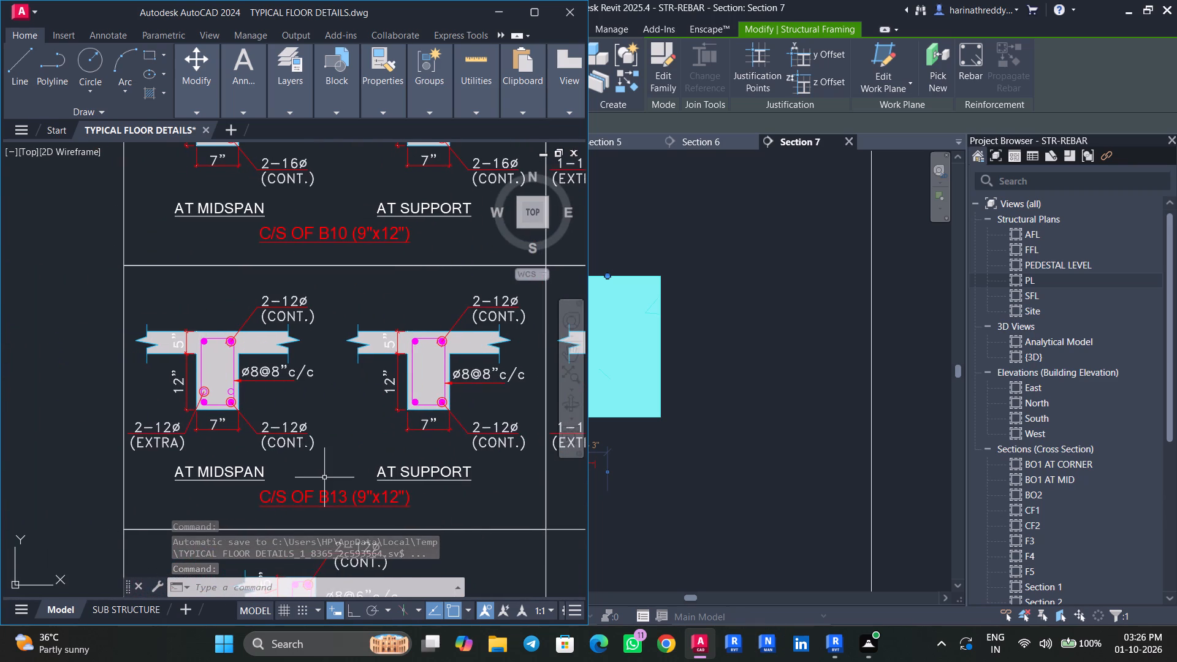
pyautogui.moveTo(326, 473); pyautogui.dragTo(0, 482, button='middle')
pyautogui.moveTo(476, 439); pyautogui.dragTo(120, 530, button='middle')
pyautogui.moveTo(373, 439); pyautogui.dragTo(221, 528, button='middle')
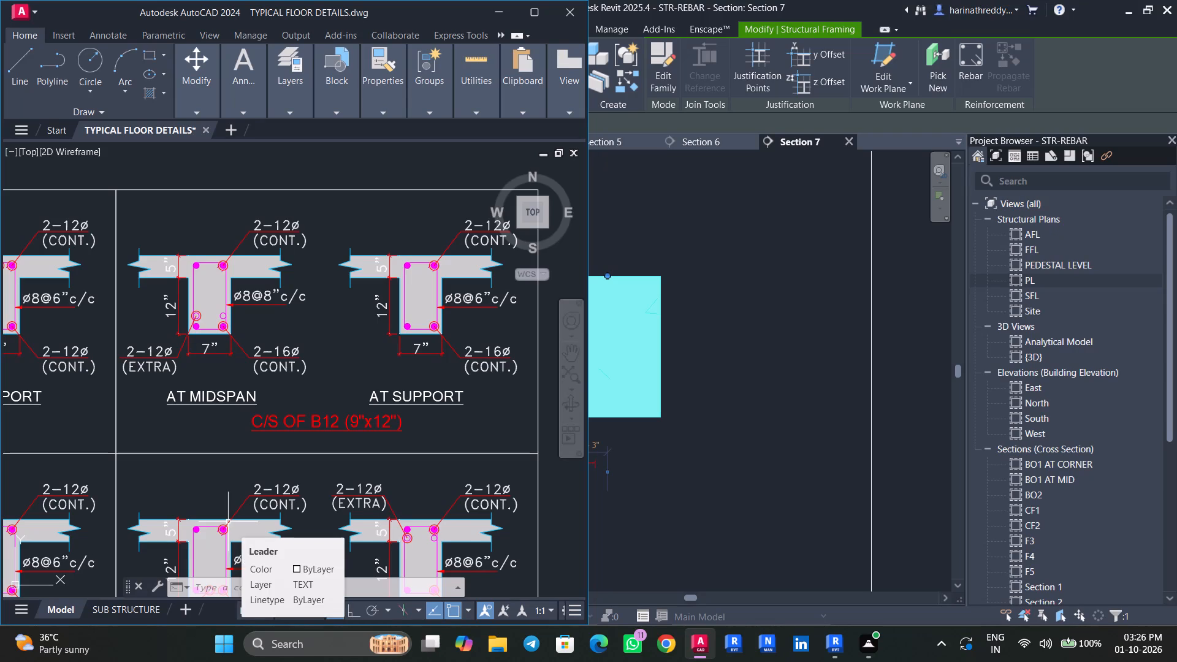
pyautogui.click(501, 12)
# In Revit's Section 7, place a closed shape 52 stirrup inside the B12 beam, parallel to the work plane.
pyautogui.click(967, 80)
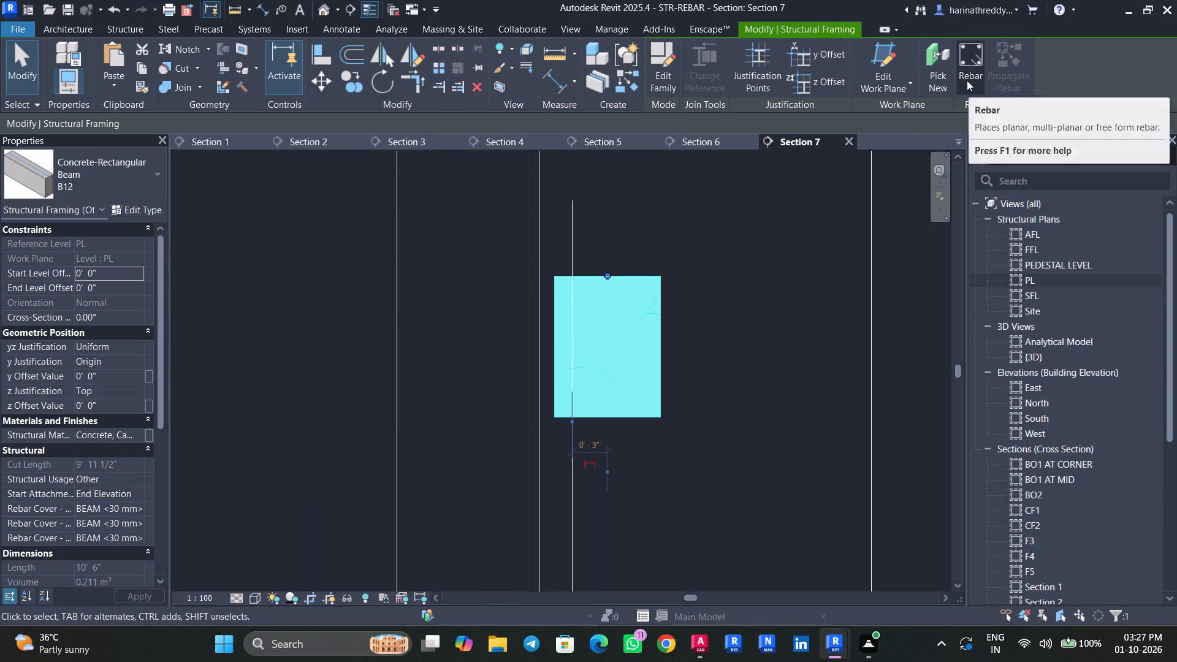
pyautogui.scroll(-12, 865, 381)
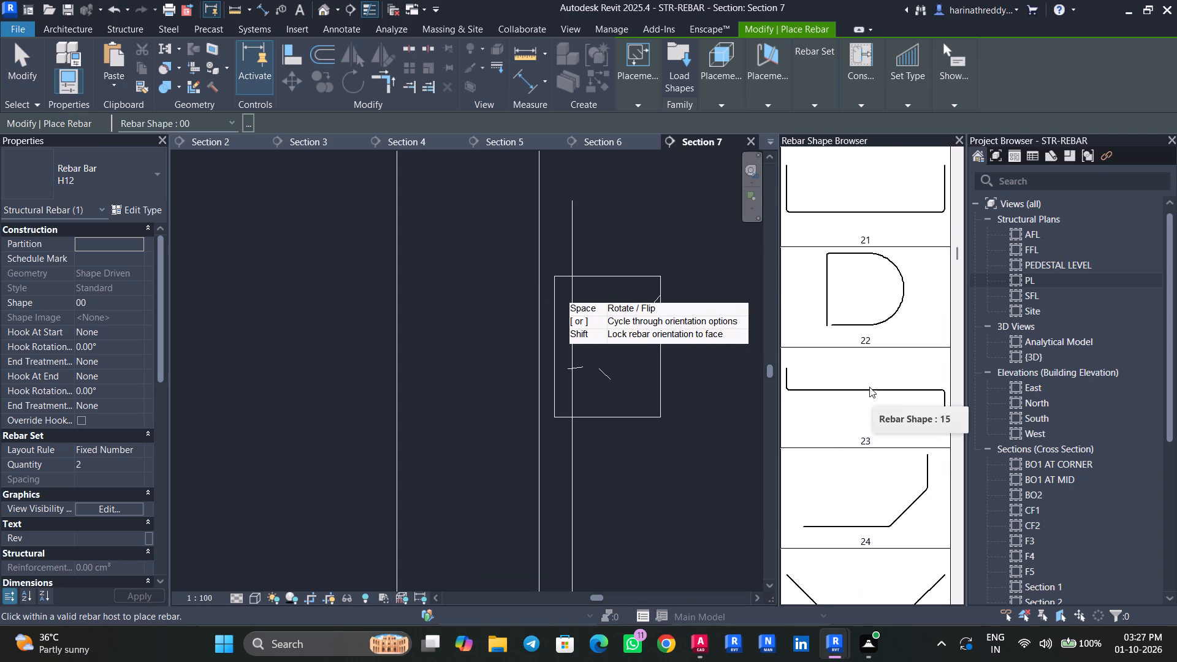
pyautogui.scroll(-3, 869, 387)
pyautogui.scroll(1, 869, 387)
pyautogui.scroll(-20, 869, 387)
pyautogui.scroll(-16, 869, 387)
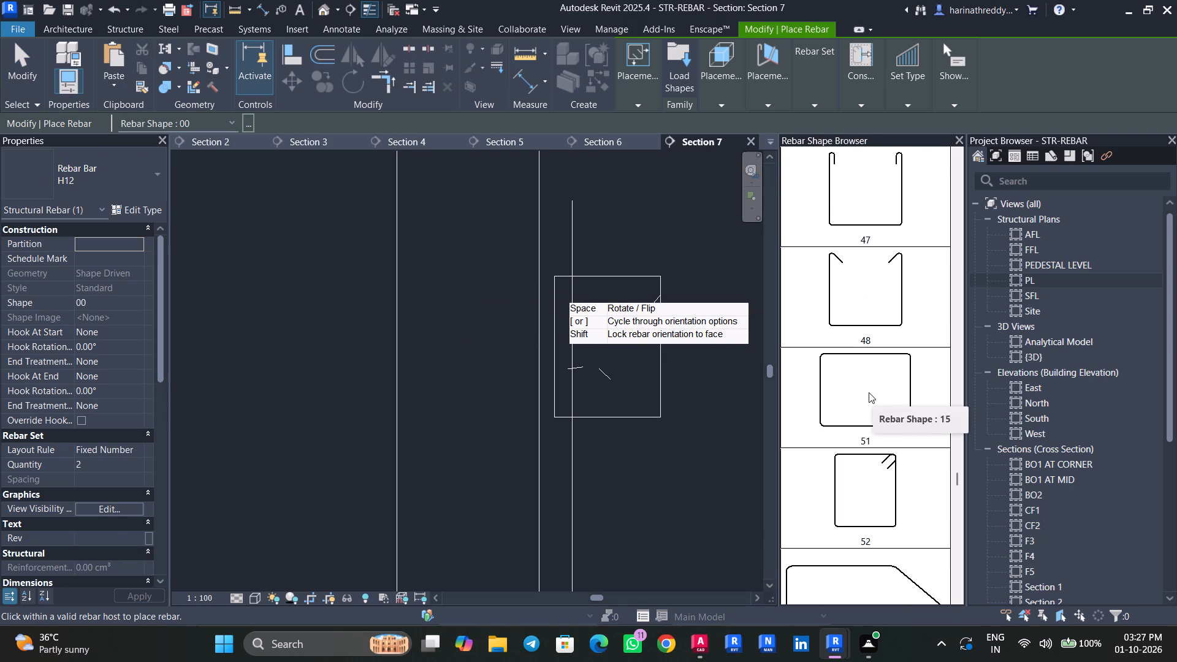
pyautogui.click(870, 473)
pyautogui.scroll(1, 630, 322)
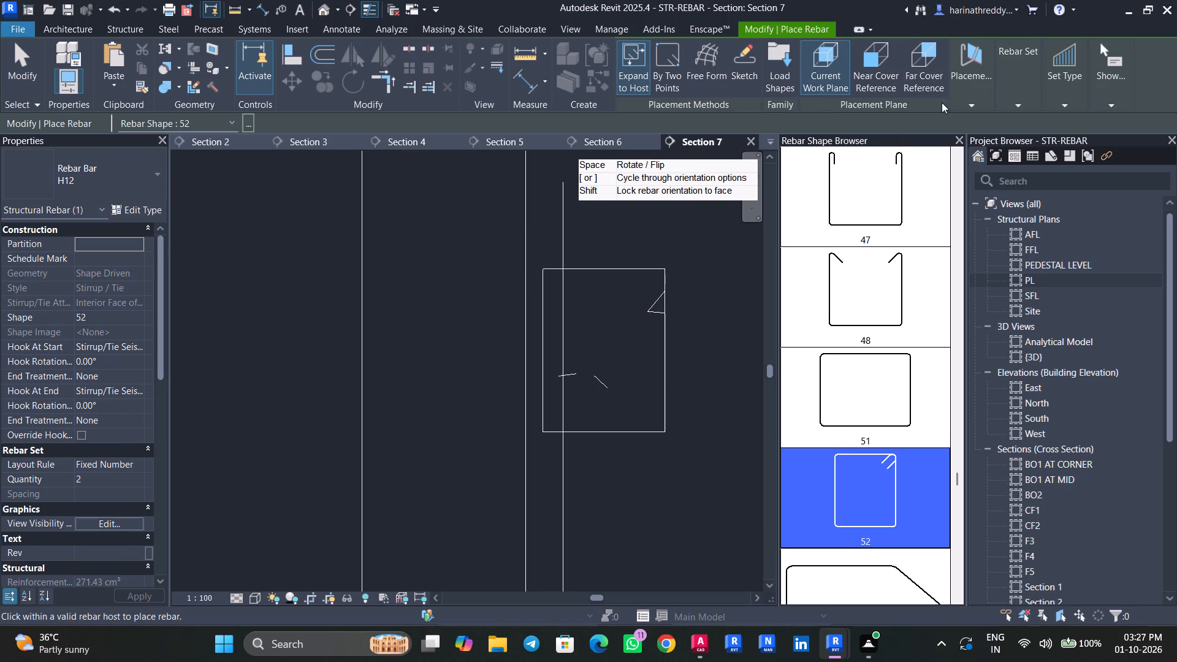
pyautogui.click(956, 97)
pyautogui.click(965, 126)
pyautogui.click(639, 321)
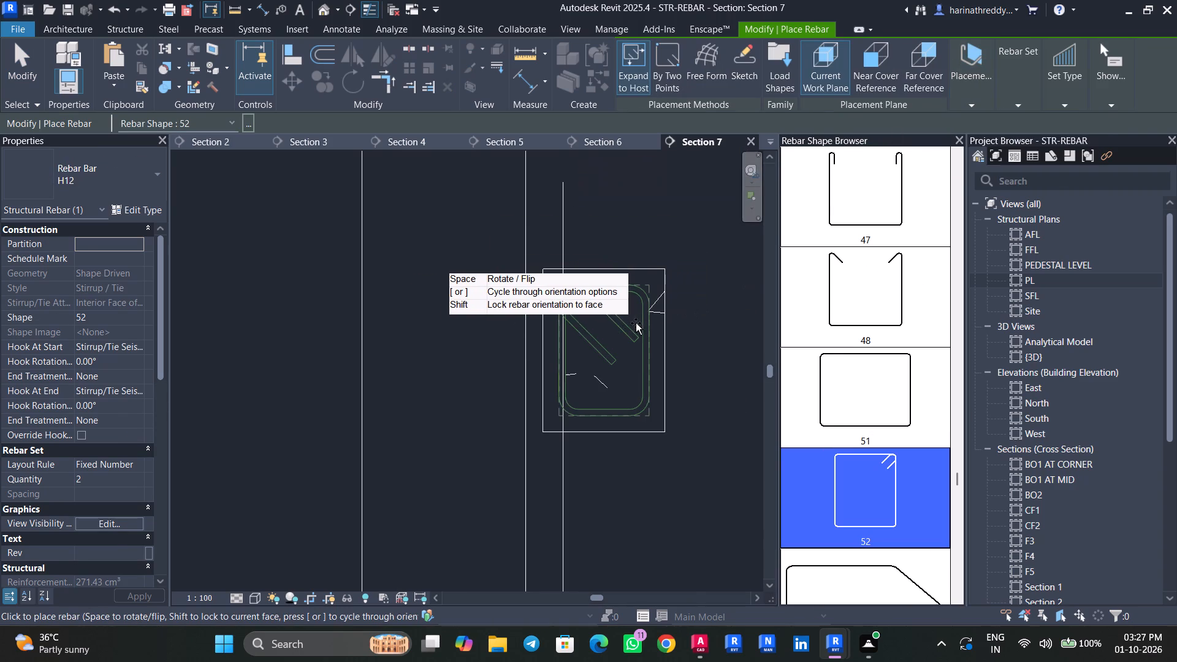
pyautogui.press('Escape')
pyautogui.press('Escape')
pyautogui.click(608, 337)
pyautogui.press('Escape')
# Change the B12 stirrup to bar type H8 and lay it out at a maximum spacing of 8".
pyautogui.click(588, 344)
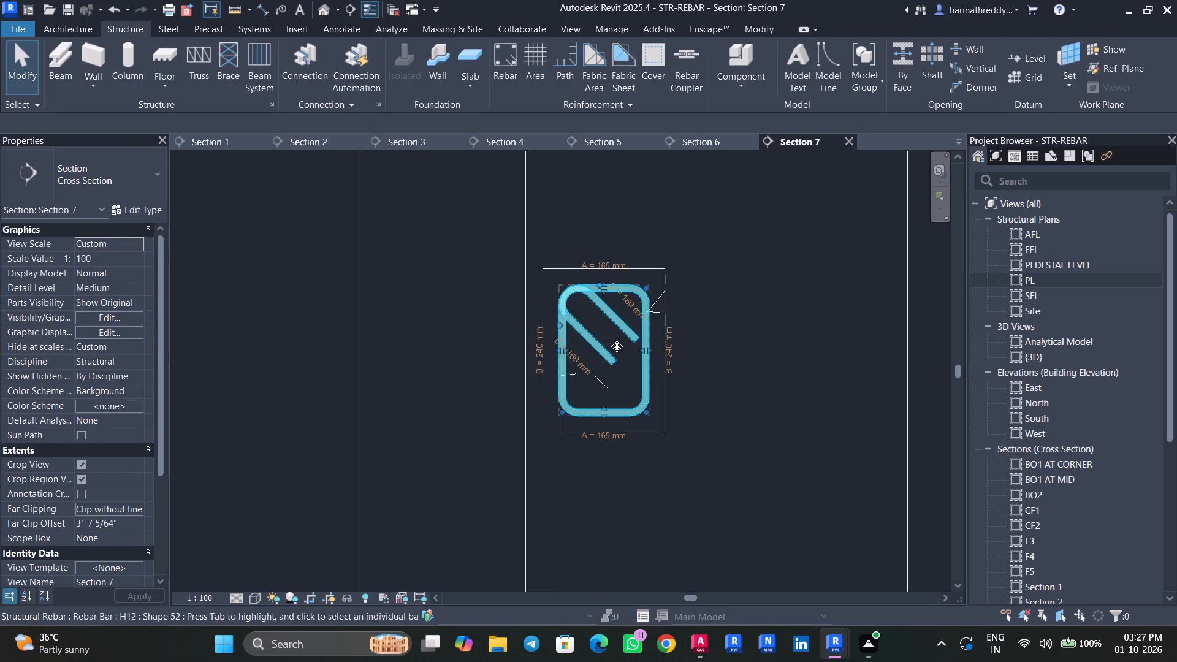
pyautogui.click(83, 186)
pyautogui.click(50, 269)
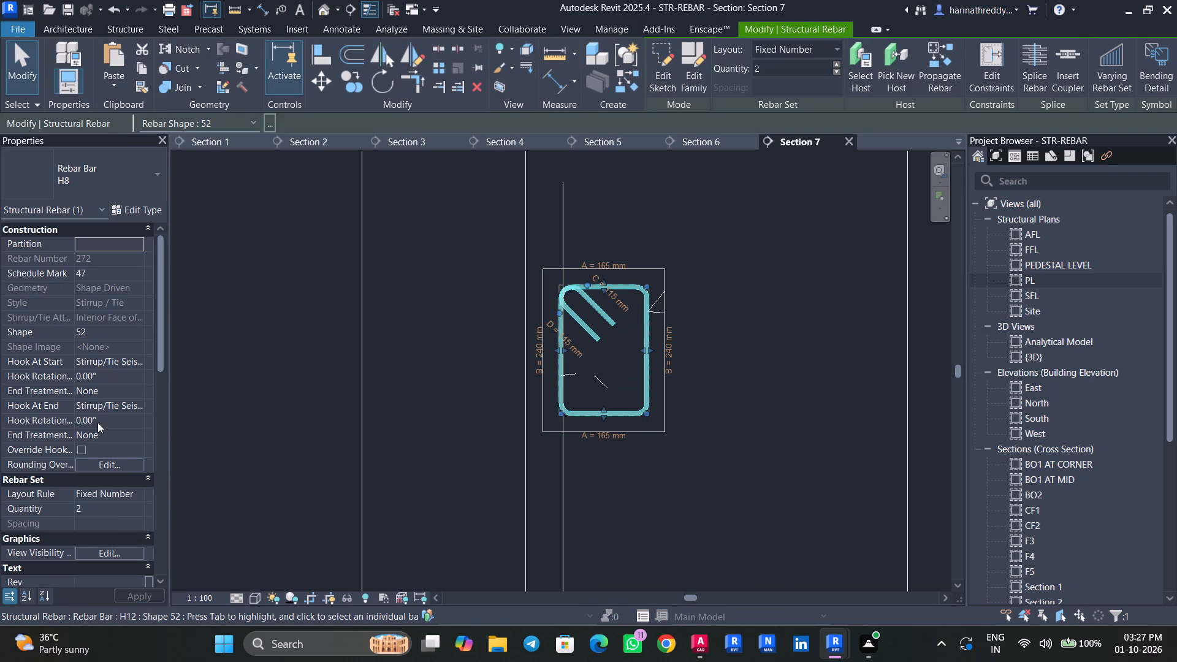
pyautogui.click(138, 492)
pyautogui.click(111, 534)
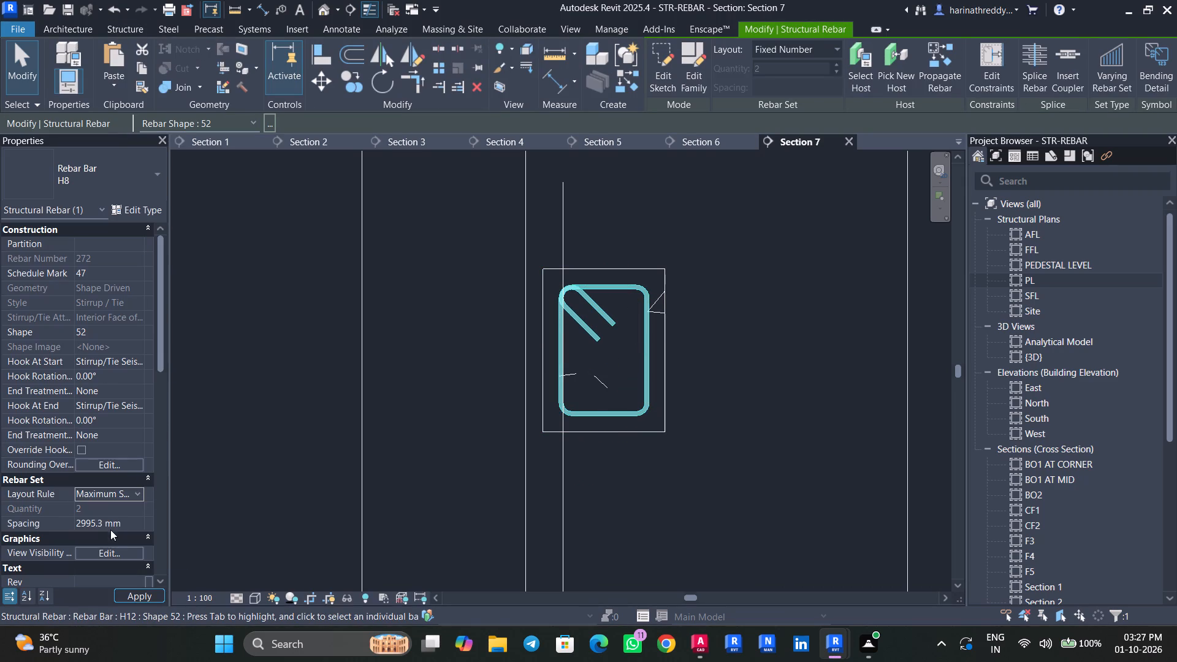
pyautogui.click(123, 517)
pyautogui.moveTo(126, 519); pyautogui.dragTo(62, 520)
pyautogui.write('8"')
pyautogui.press('Return')
pyautogui.scroll(1, 62, 520)
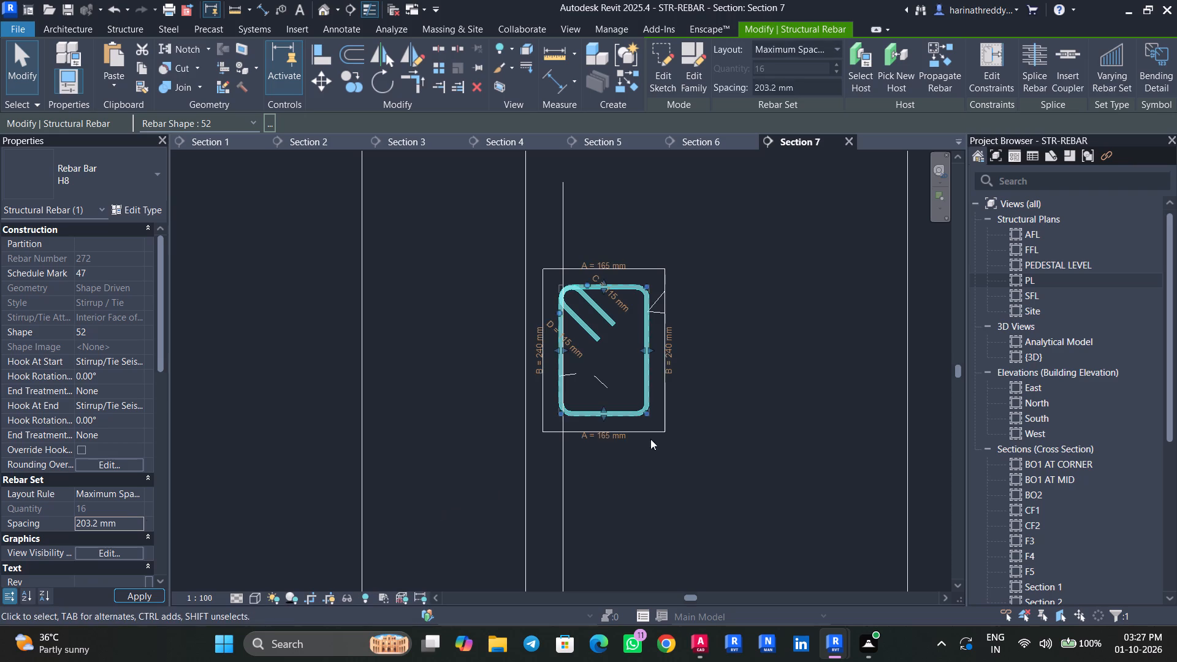
pyautogui.press('Escape')
pyautogui.press('Escape')
# Place two straight H12 bars, shape 00, perpendicular to cover along the inside top of the B12 stirrup.
pyautogui.scroll(5, 651, 341)
pyautogui.moveTo(673, 346); pyautogui.dragTo(642, 413, button='middle')
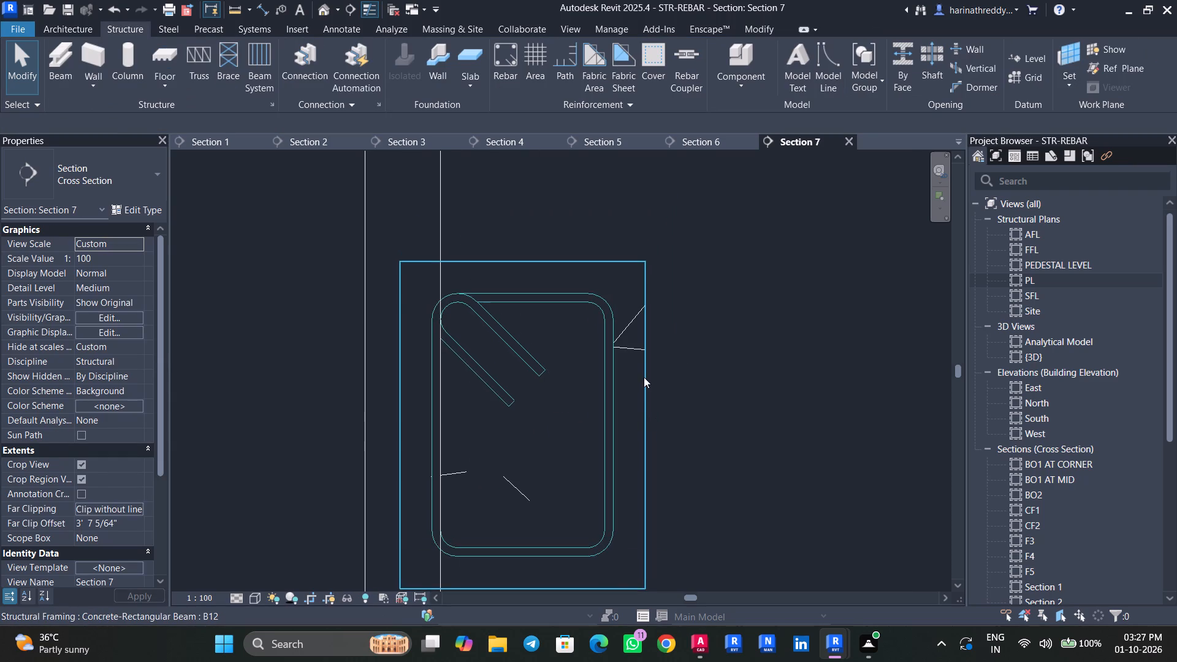
pyautogui.click(644, 377)
pyautogui.click(973, 64)
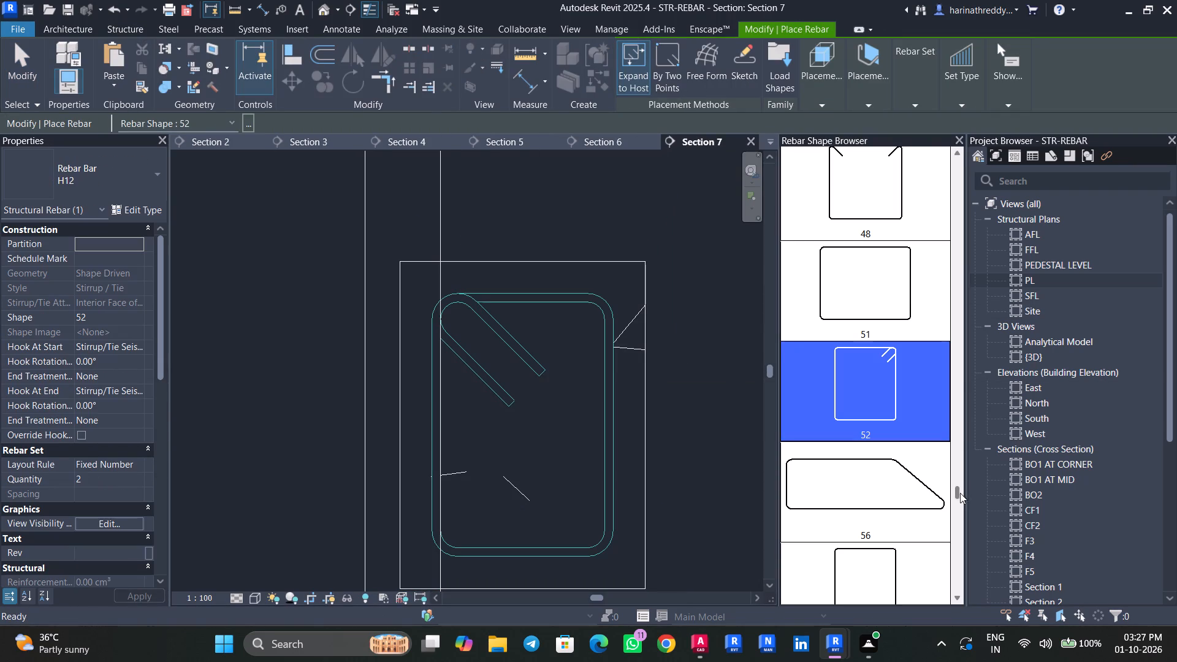
pyautogui.moveTo(958, 493); pyautogui.dragTo(954, 168)
pyautogui.click(874, 191)
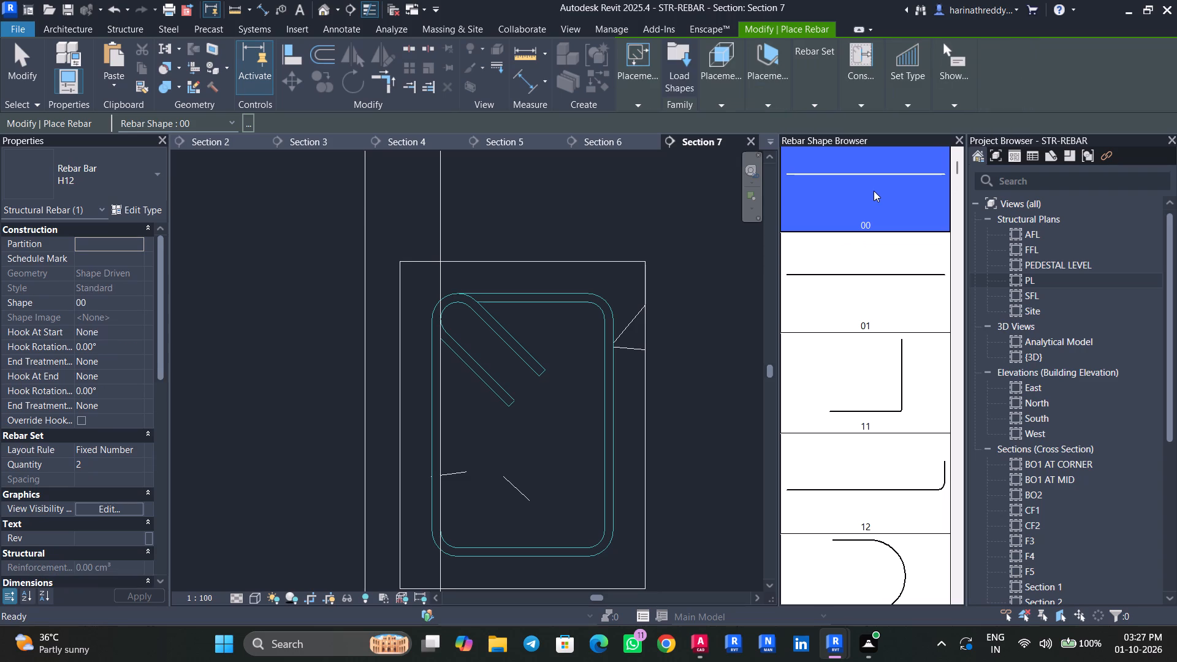
pyautogui.click(68, 158)
pyautogui.press('Escape')
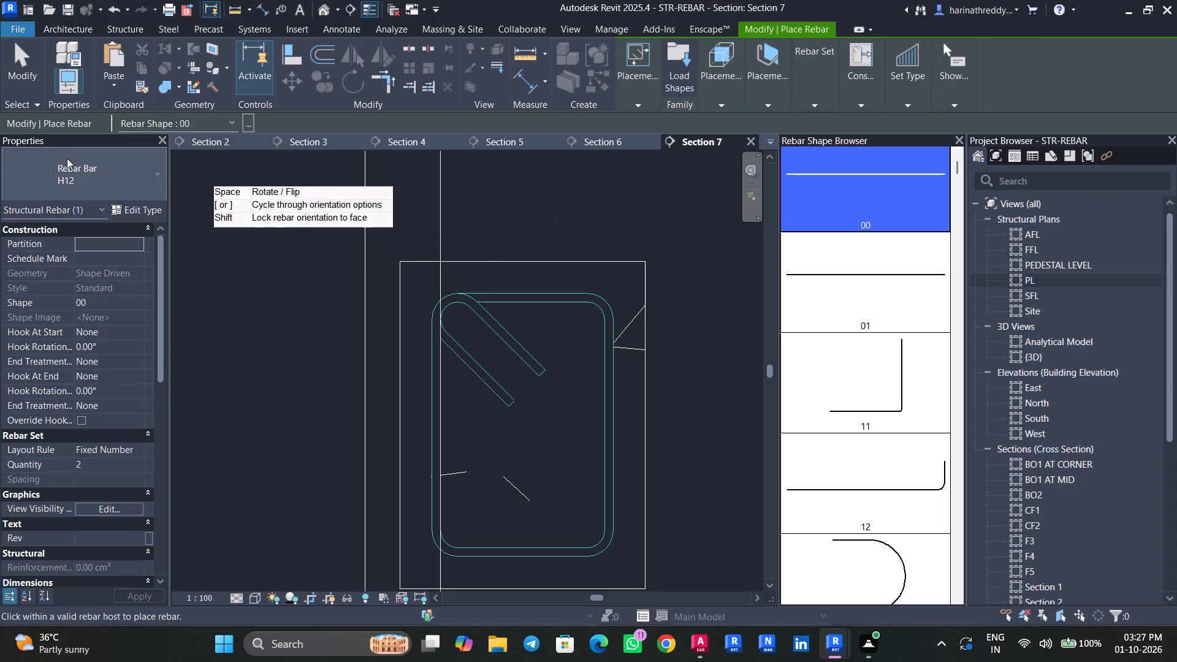
pyautogui.click(763, 101)
pyautogui.click(769, 127)
pyautogui.click(864, 139)
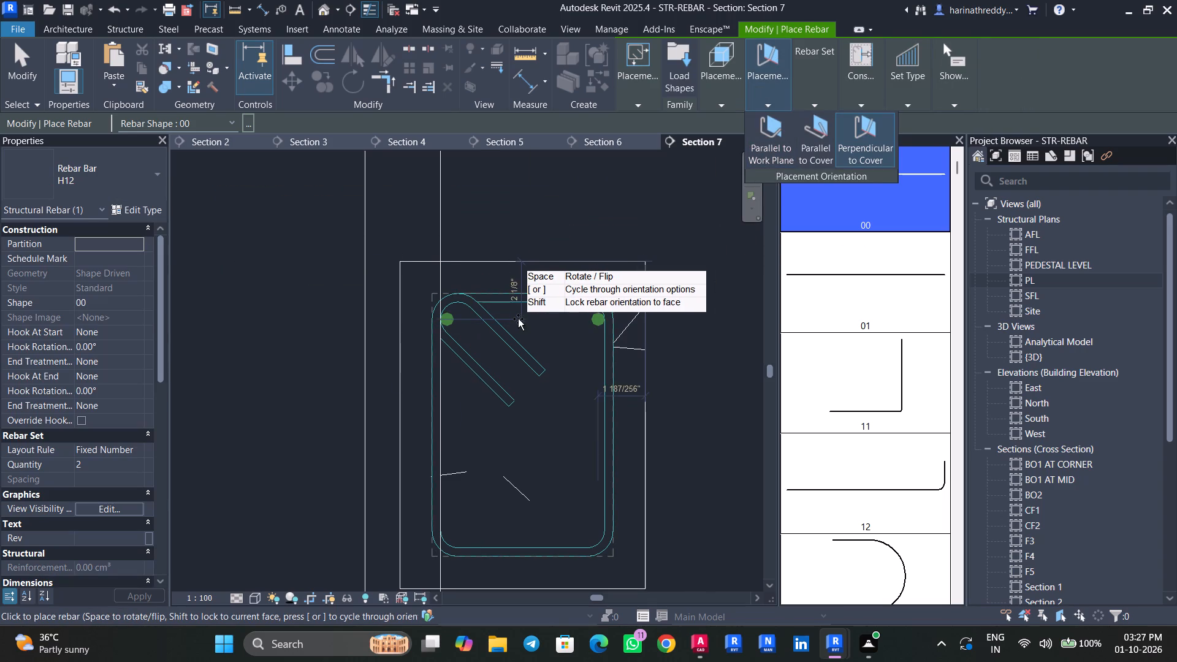
pyautogui.scroll(2, 518, 309)
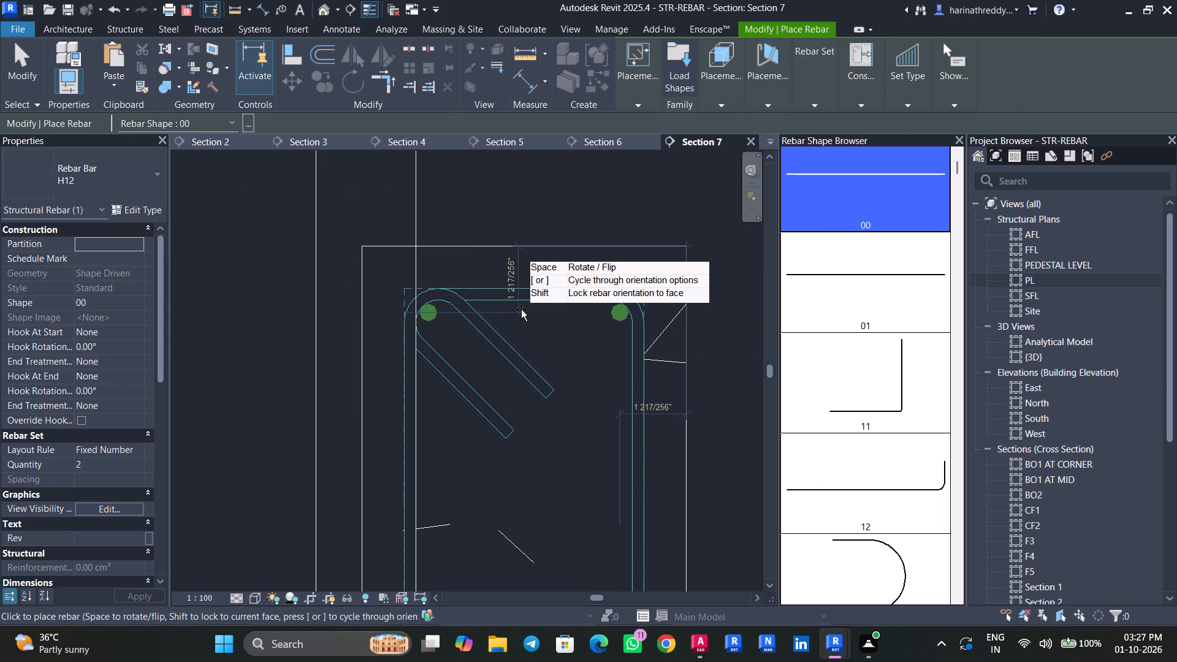
pyautogui.click(521, 310)
# Place two straight H12 bars, shape 00, along the inside bottom of the B12 stirrup.
pyautogui.moveTo(503, 426); pyautogui.dragTo(481, 214, button='middle')
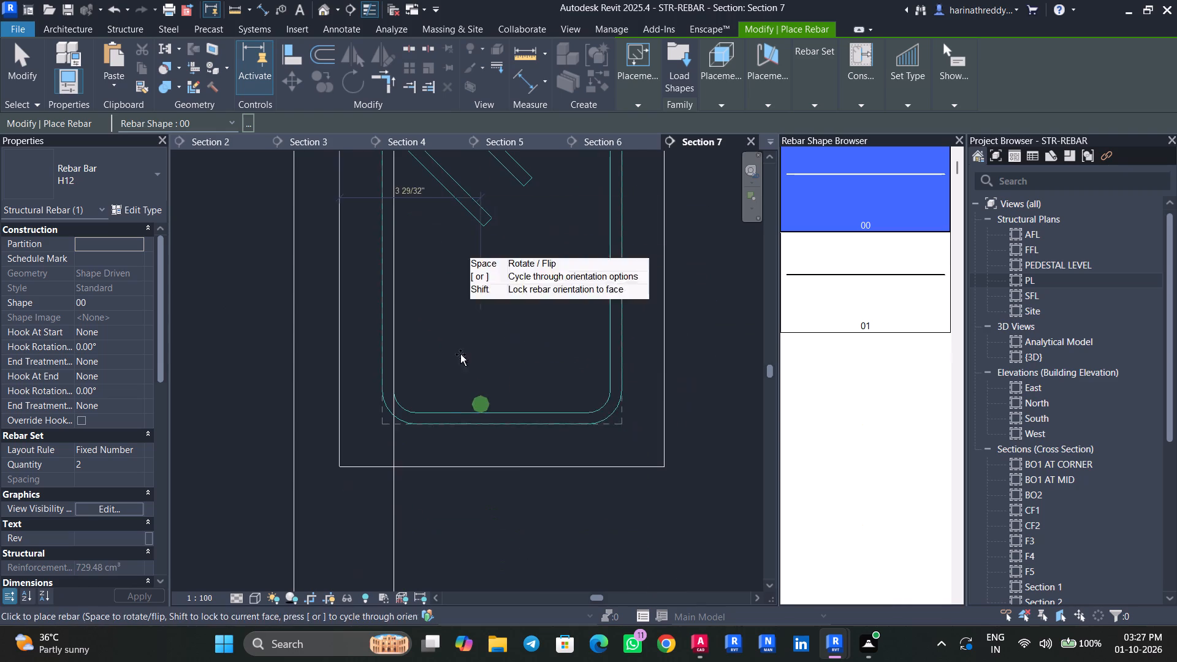
pyautogui.click(423, 402)
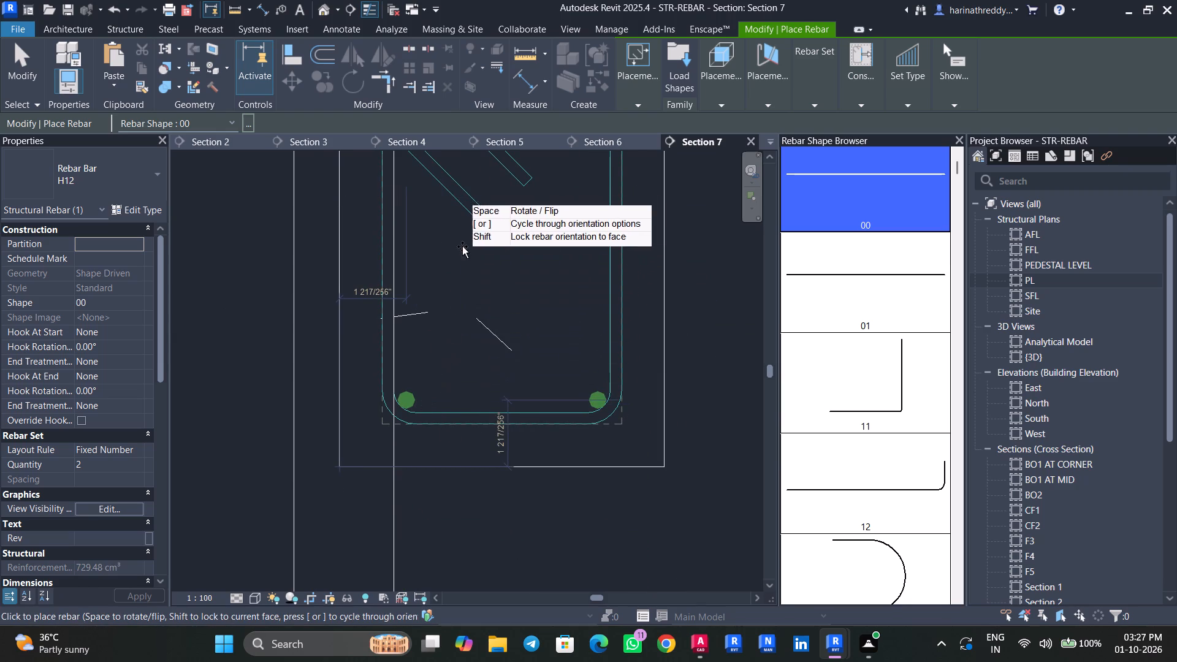
# Following the AutoCAD B12 midspan detail, copy the bottom pair of H12 bars upward as a second layer inside the stirrup.
pyautogui.click(703, 633)
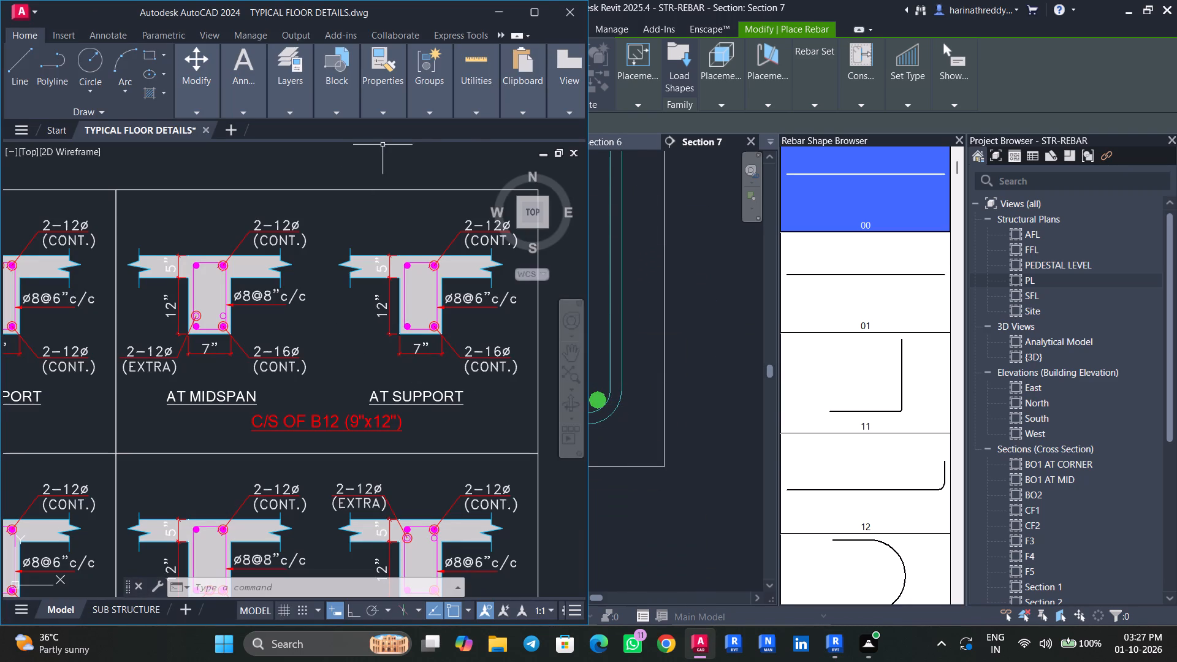
pyautogui.click(500, 16)
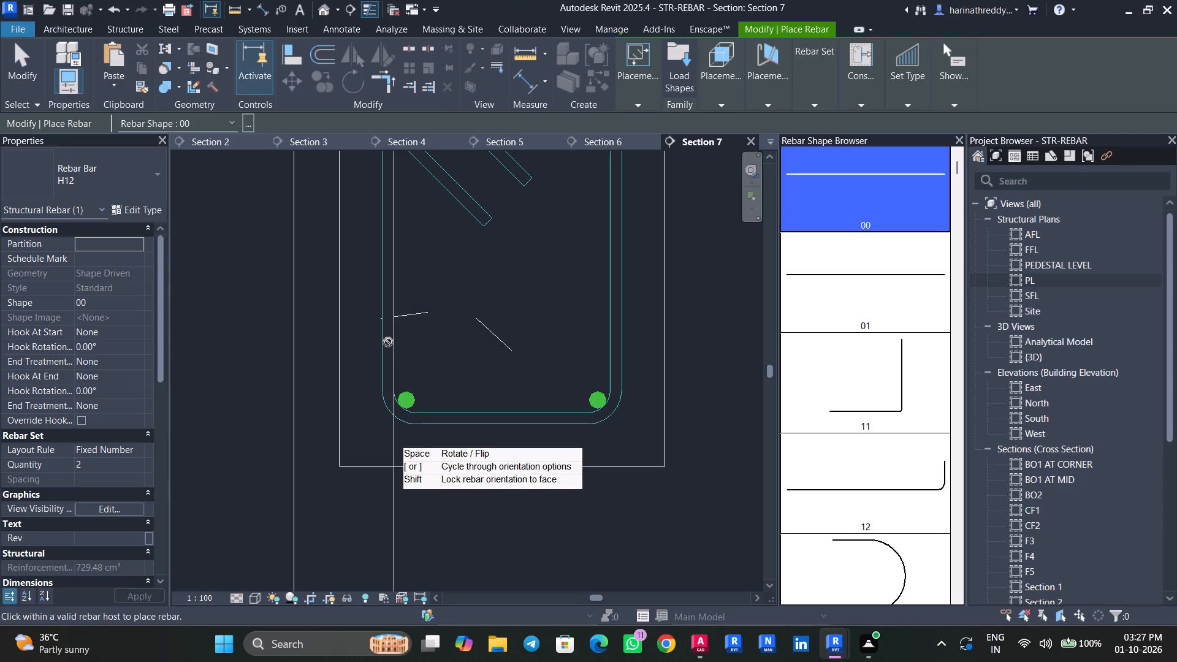
pyautogui.scroll(-4, 457, 271)
pyautogui.press('Escape')
pyautogui.press('Escape')
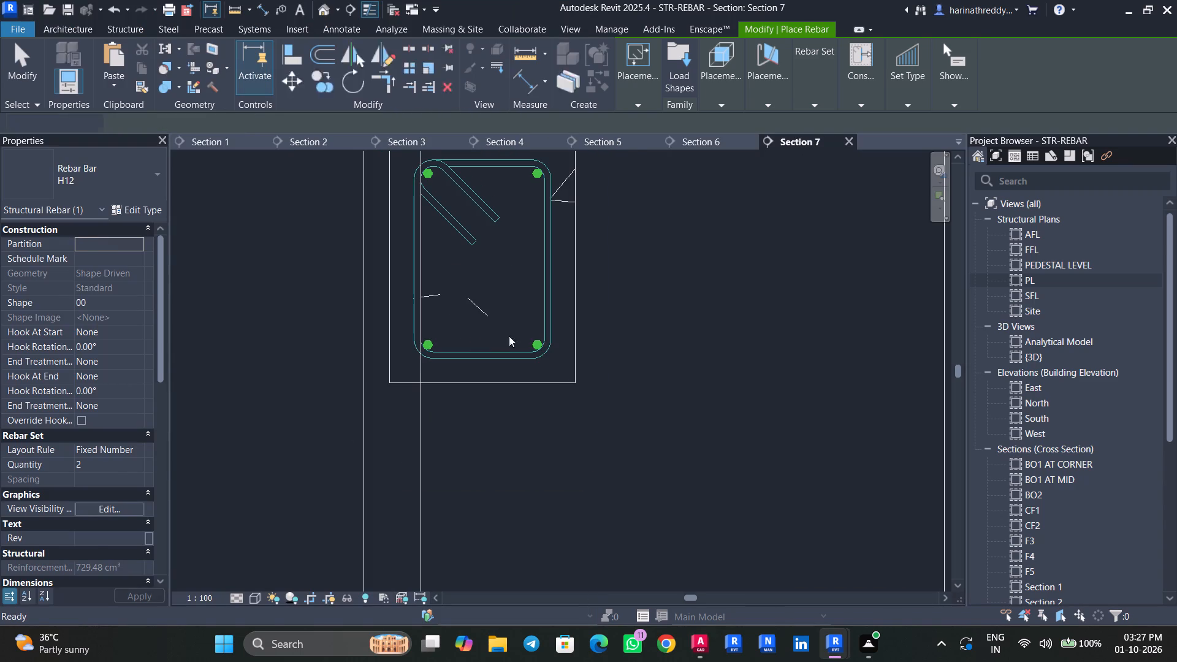
pyautogui.press('Escape')
pyautogui.click(539, 342)
pyautogui.scroll(9, 525, 340)
pyautogui.keyDown('ctrl'); pyautogui.moveTo(563, 344); pyautogui.dragTo(559, 221); pyautogui.keyUp('ctrl')
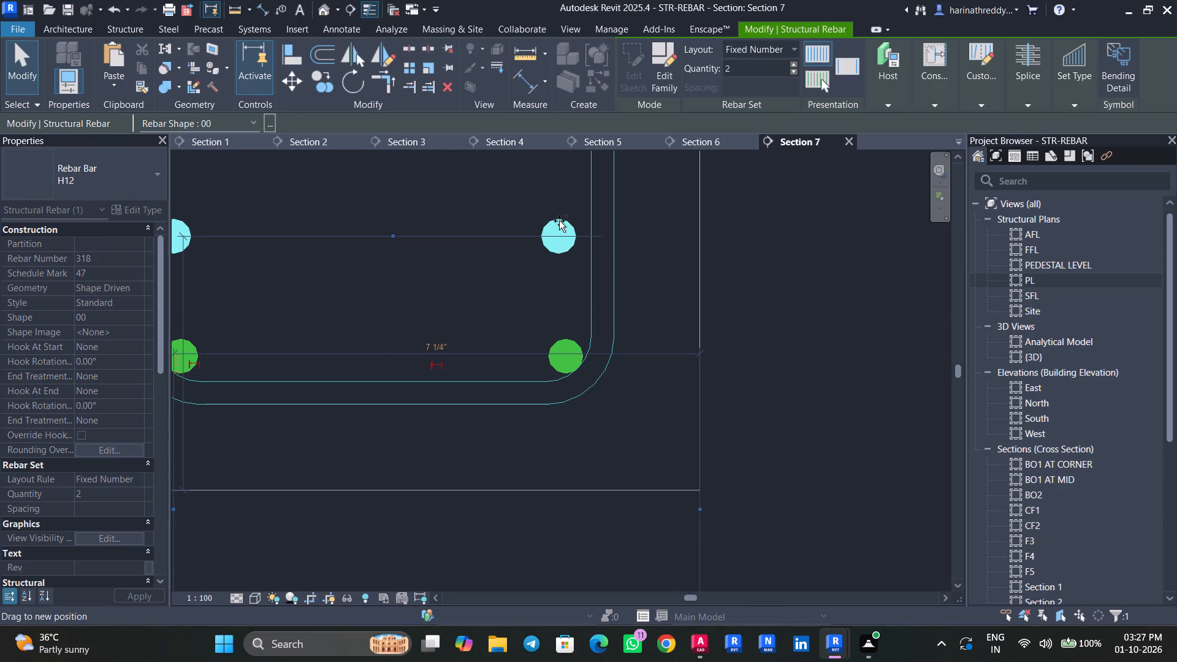
pyautogui.keyDown('ctrl'); pyautogui.moveTo(559, 221); pyautogui.dragTo(558, 207); pyautogui.keyUp('ctrl')
pyautogui.moveTo(537, 262); pyautogui.dragTo(587, 354, button='middle')
pyautogui.scroll(1, 587, 354)
pyautogui.scroll(-3, 328, 343)
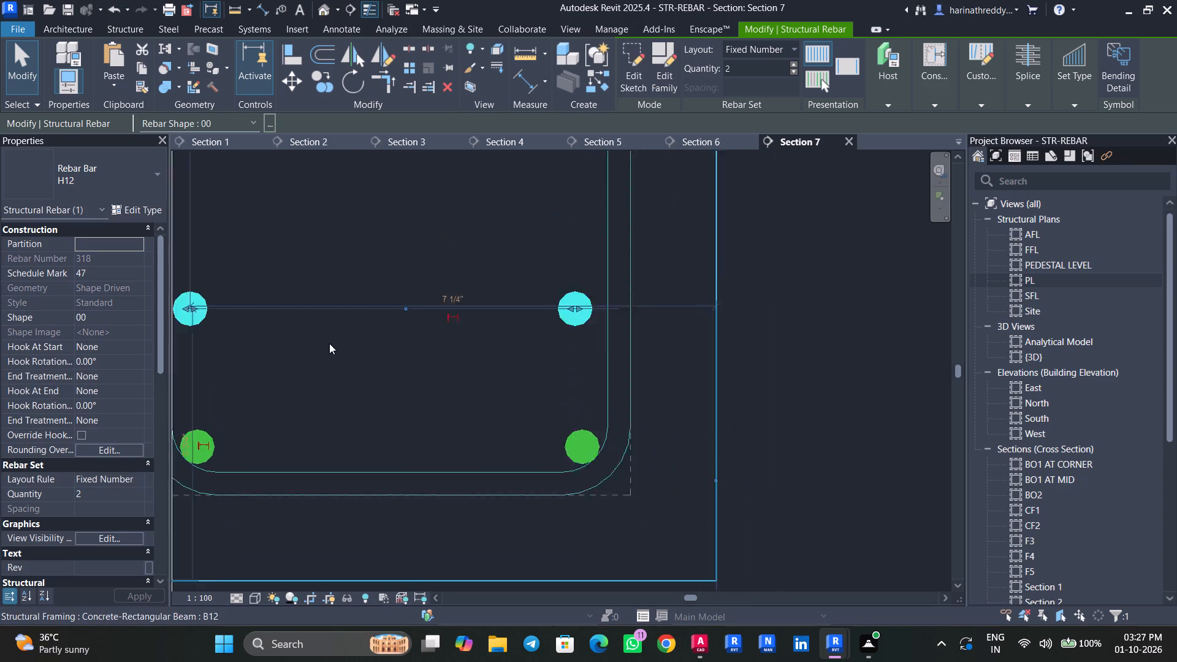
# Widen the second-layer H12 bar pair so its bars sit against the stirrup's side legs.
pyautogui.moveTo(333, 344); pyautogui.dragTo(503, 348, button='middle')
pyautogui.press('Escape')
pyautogui.press('Escape')
pyautogui.click(691, 319)
pyautogui.scroll(5, 691, 322)
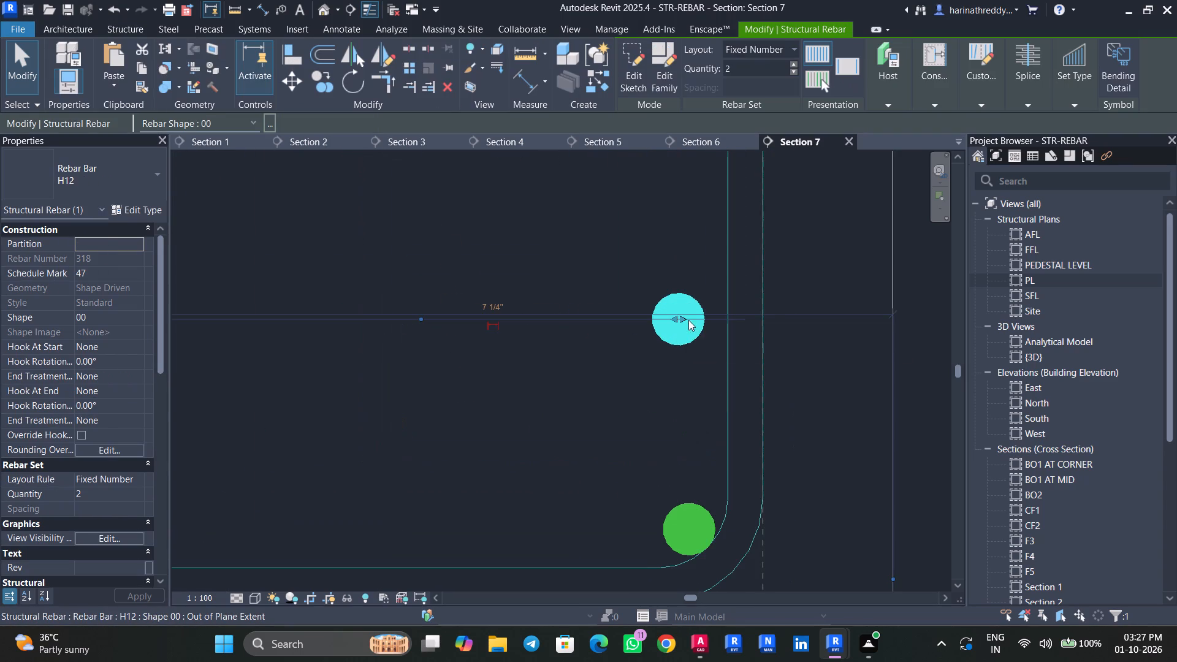
pyautogui.moveTo(682, 318); pyautogui.dragTo(712, 322)
pyautogui.scroll(-8, 631, 333)
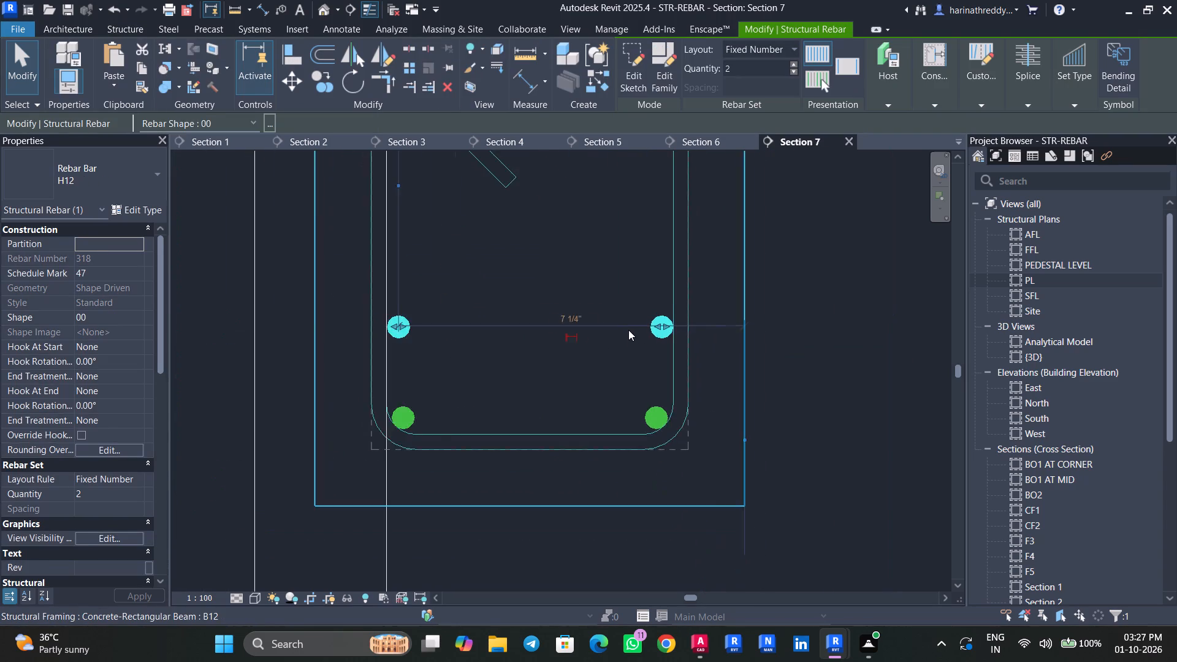
pyautogui.press('Escape')
pyautogui.press('Escape')
# Select all H12 bars of the same type and show them unobscured in the {3D} view.
pyautogui.moveTo(560, 305); pyautogui.dragTo(520, 482, button='middle')
pyautogui.click(452, 351)
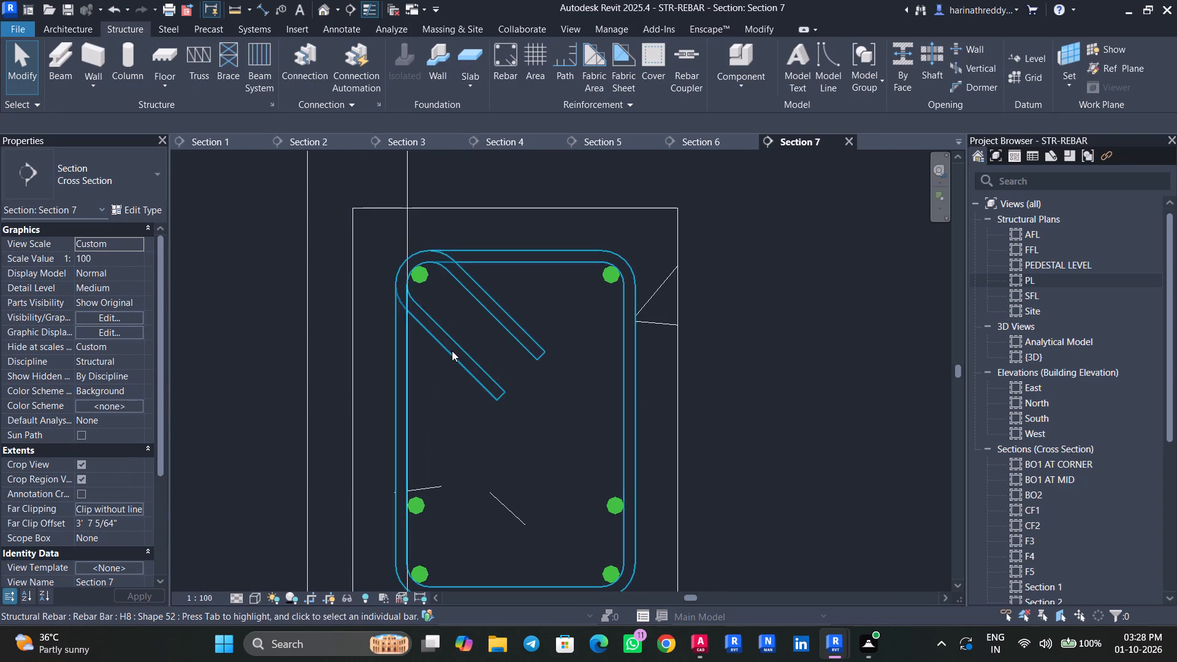
pyautogui.press('Escape')
pyautogui.press('Escape')
pyautogui.click(425, 280)
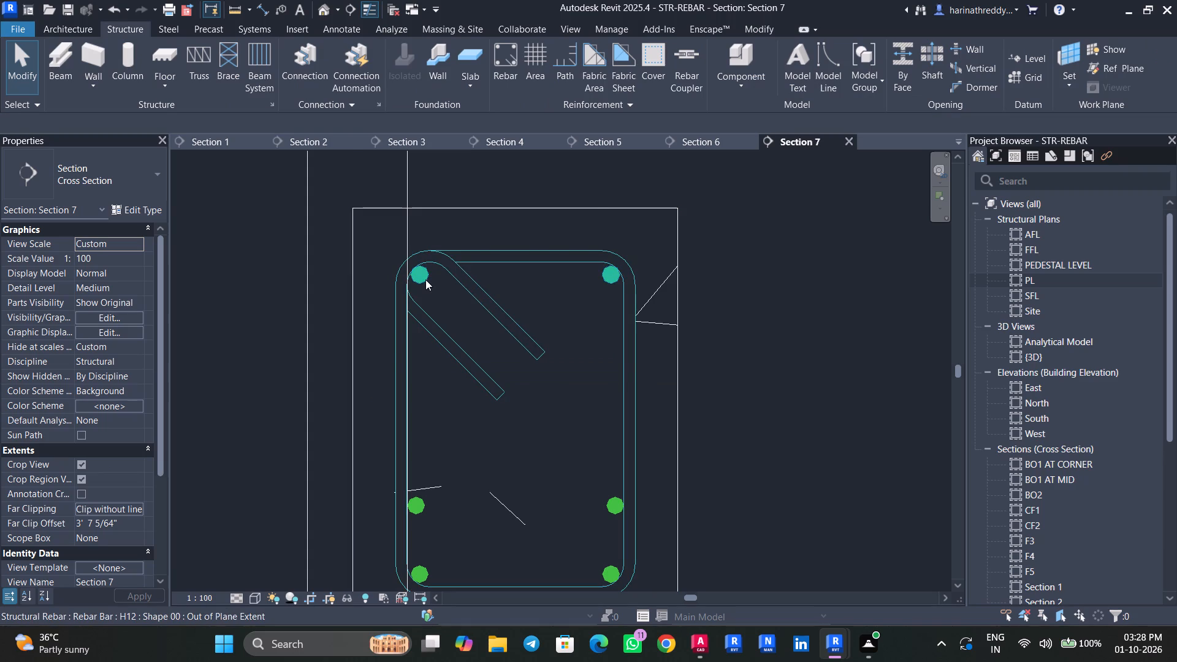
pyautogui.press('s')
pyautogui.press('a')
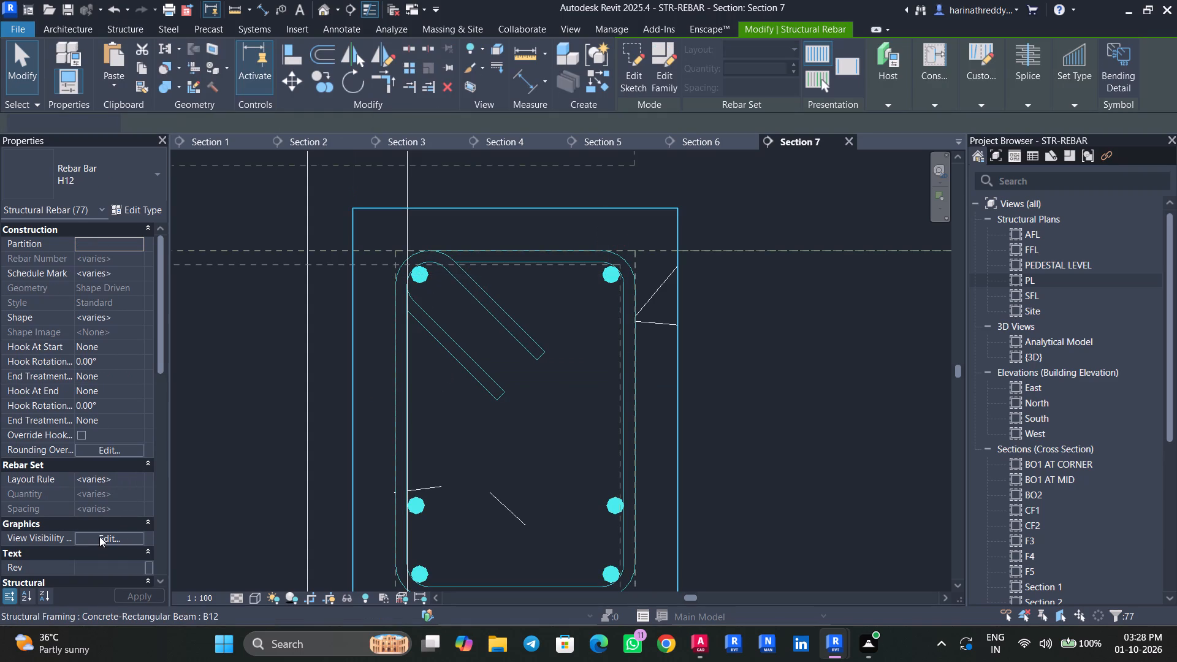
pyautogui.click(121, 541)
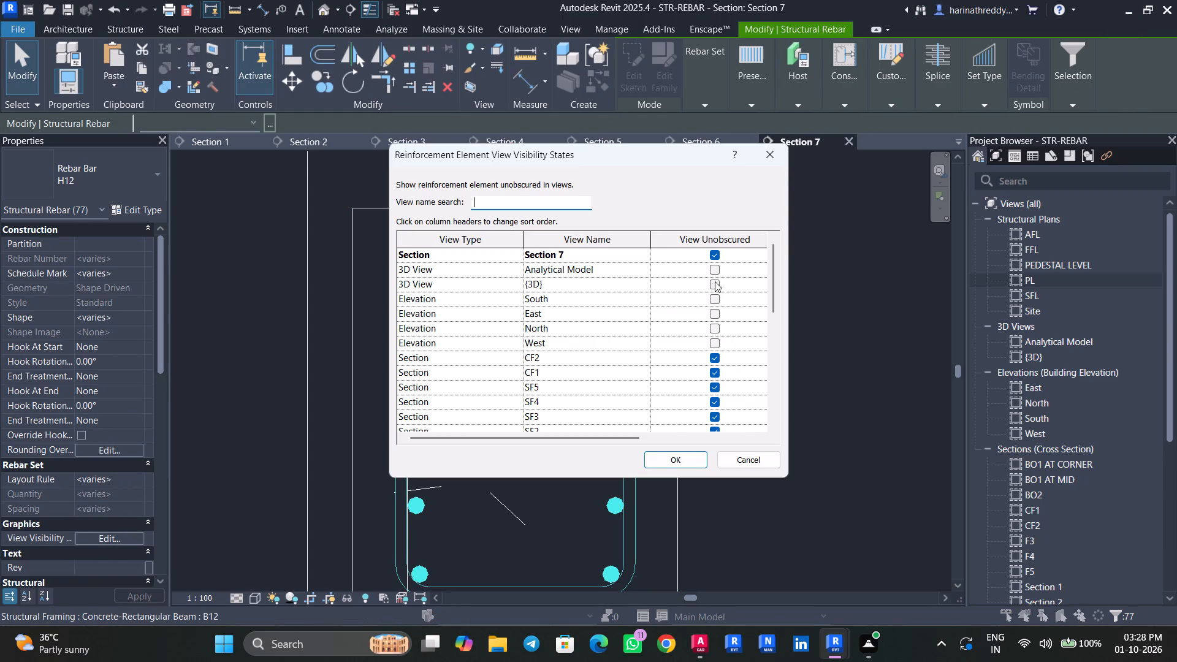
pyautogui.click(715, 281)
pyautogui.click(649, 287)
pyautogui.click(679, 460)
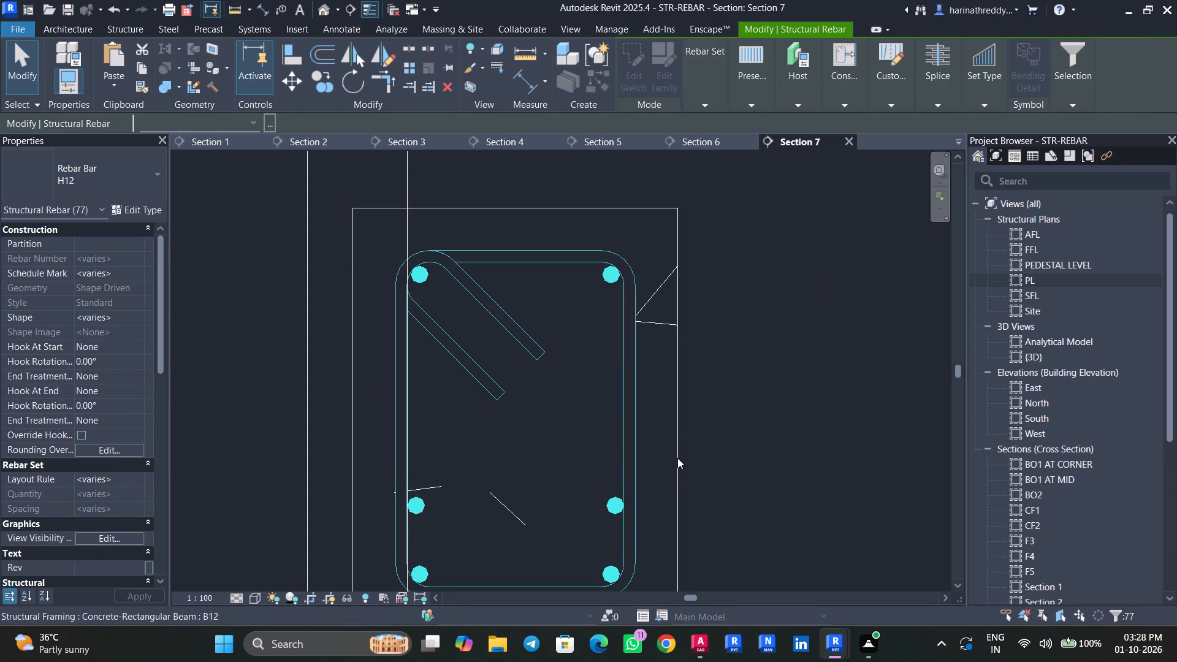
pyautogui.press('Escape')
pyautogui.press('Escape')
# Show the B12 beam's H8 stirrup set unobscured in the {3D} view.
pyautogui.click(640, 416)
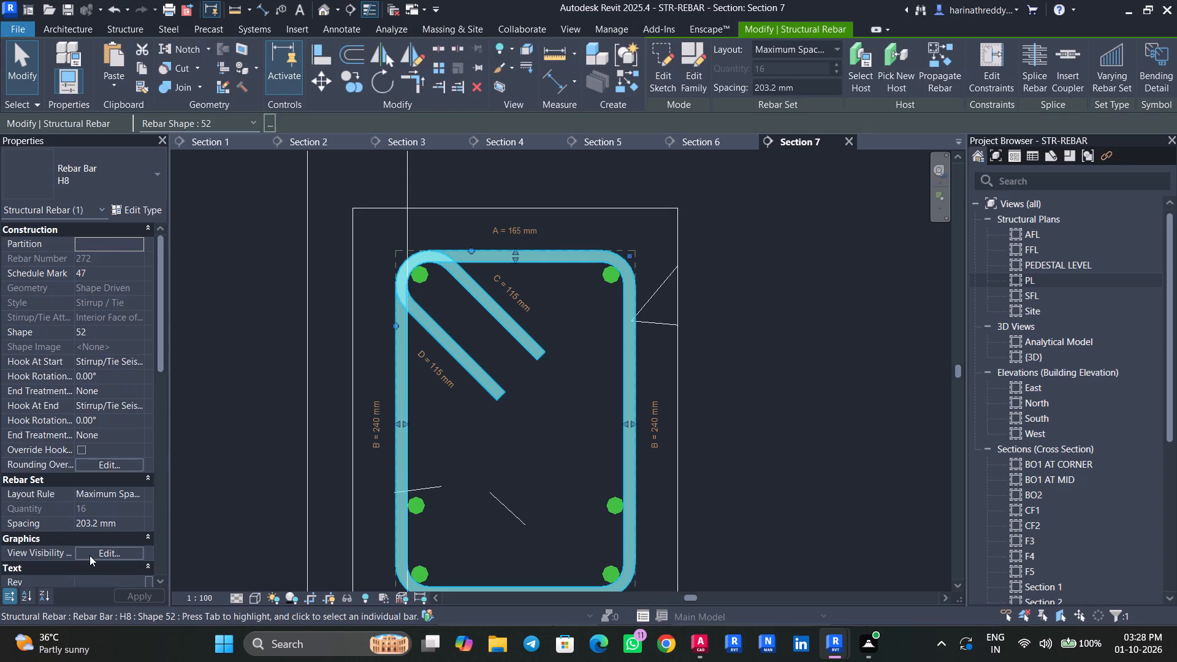
pyautogui.click(90, 554)
pyautogui.click(714, 286)
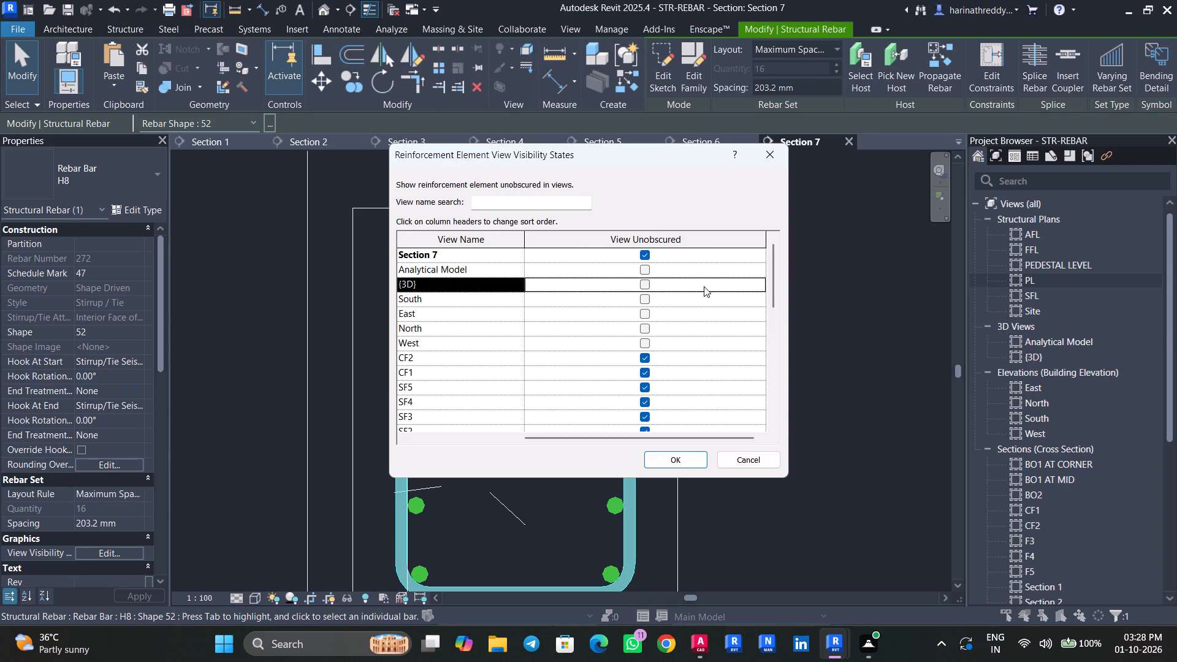
pyautogui.click(644, 281)
pyautogui.click(672, 457)
pyautogui.press('Escape')
pyautogui.press('Escape')
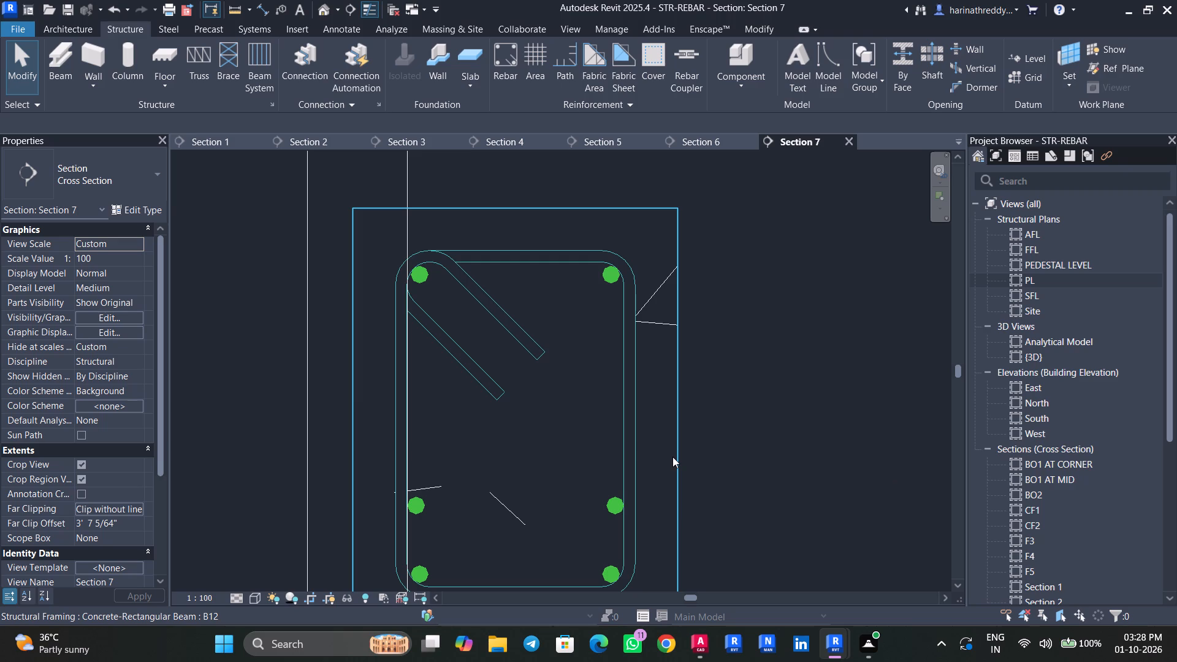
pyautogui.press('Escape')
pyautogui.press('Escape')
pyautogui.press('Escape')
# In the 3D view, extend the B12 beam's top H12 bar pair at its north end across the beam junction.
pyautogui.click(324, 7)
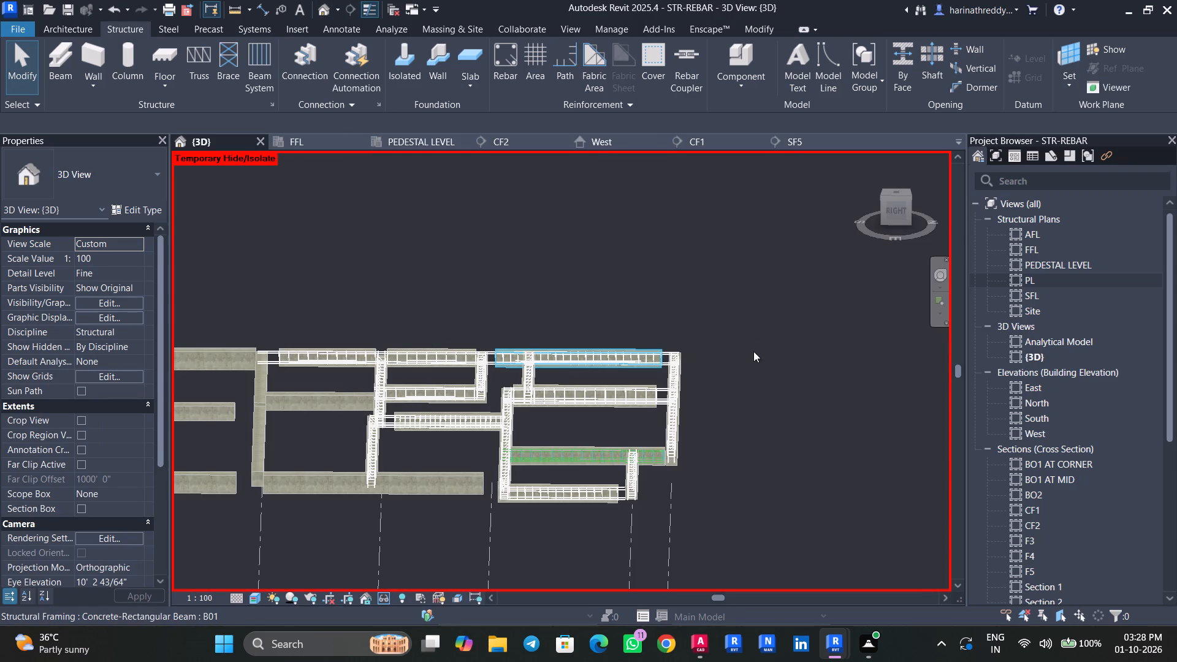
pyautogui.keyDown('shift'); pyautogui.moveTo(755, 353); pyautogui.dragTo(810, 444, button='middle'); pyautogui.keyUp('shift')
pyautogui.press('Escape')
pyautogui.press('Escape')
pyautogui.press('Escape')
pyautogui.scroll(10, 636, 511)
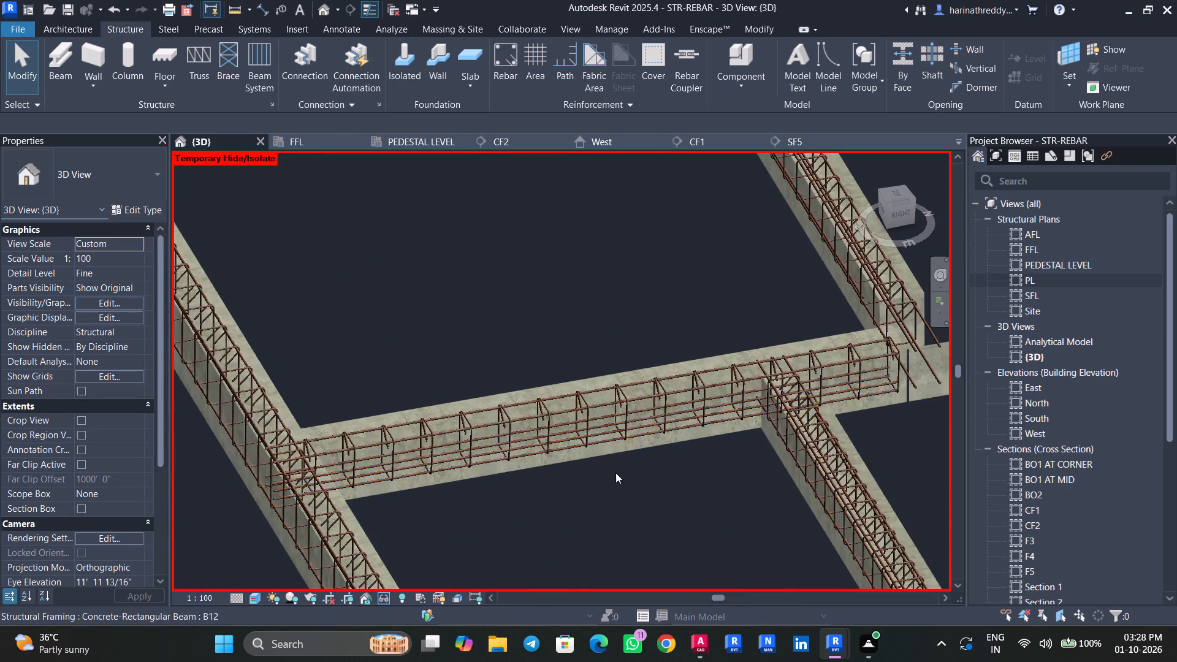
pyautogui.moveTo(612, 488); pyautogui.dragTo(473, 538, button='middle')
pyautogui.keyDown('shift'); pyautogui.moveTo(842, 502); pyautogui.dragTo(804, 523, button='middle'); pyautogui.keyUp('shift')
pyautogui.moveTo(789, 525); pyautogui.dragTo(790, 343, button='middle')
pyautogui.keyDown('shift'); pyautogui.moveTo(788, 345); pyautogui.dragTo(787, 408, button='middle'); pyautogui.keyUp('shift')
pyautogui.moveTo(783, 411); pyautogui.dragTo(783, 320, button='middle')
pyautogui.scroll(4, 633, 405)
pyautogui.click(668, 394)
pyautogui.scroll(4, 668, 395)
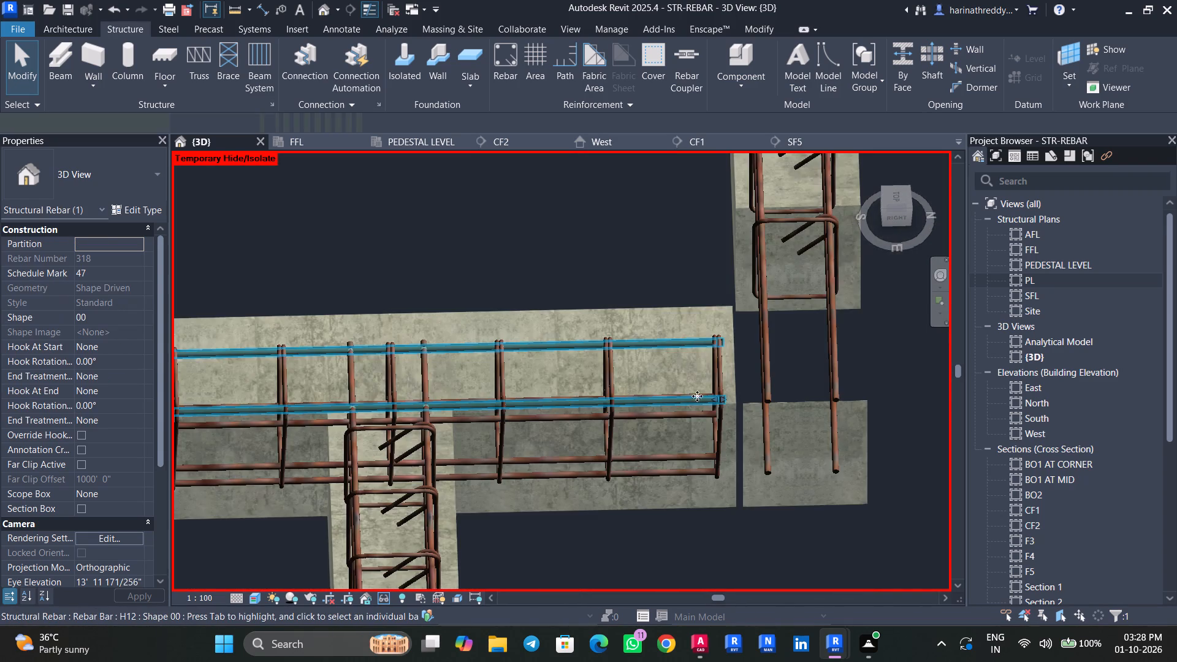
pyautogui.moveTo(728, 397); pyautogui.dragTo(869, 408)
pyautogui.press('Escape')
pyautogui.press('Escape')
# Extend the B12 beam's bottom and second-layer H12 bar pairs across the north junction, level with the top bars.
pyautogui.click(687, 418)
pyautogui.moveTo(727, 413); pyautogui.dragTo(807, 419)
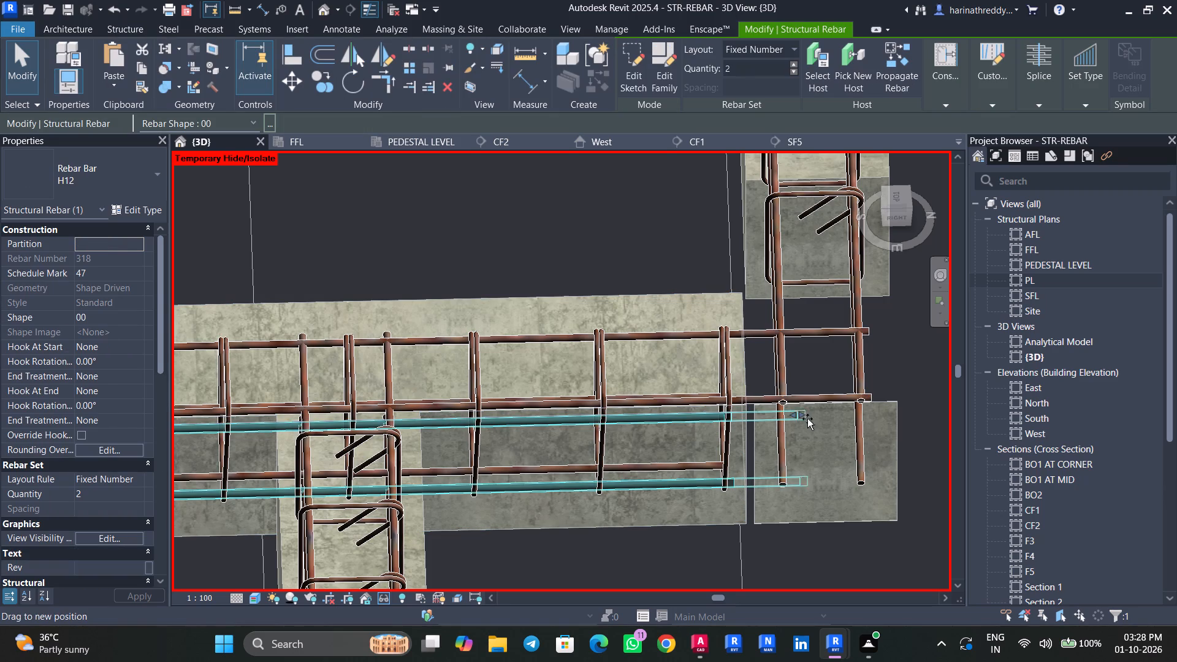
pyautogui.moveTo(807, 419); pyautogui.dragTo(871, 430)
pyautogui.press('Escape')
pyautogui.press('Escape')
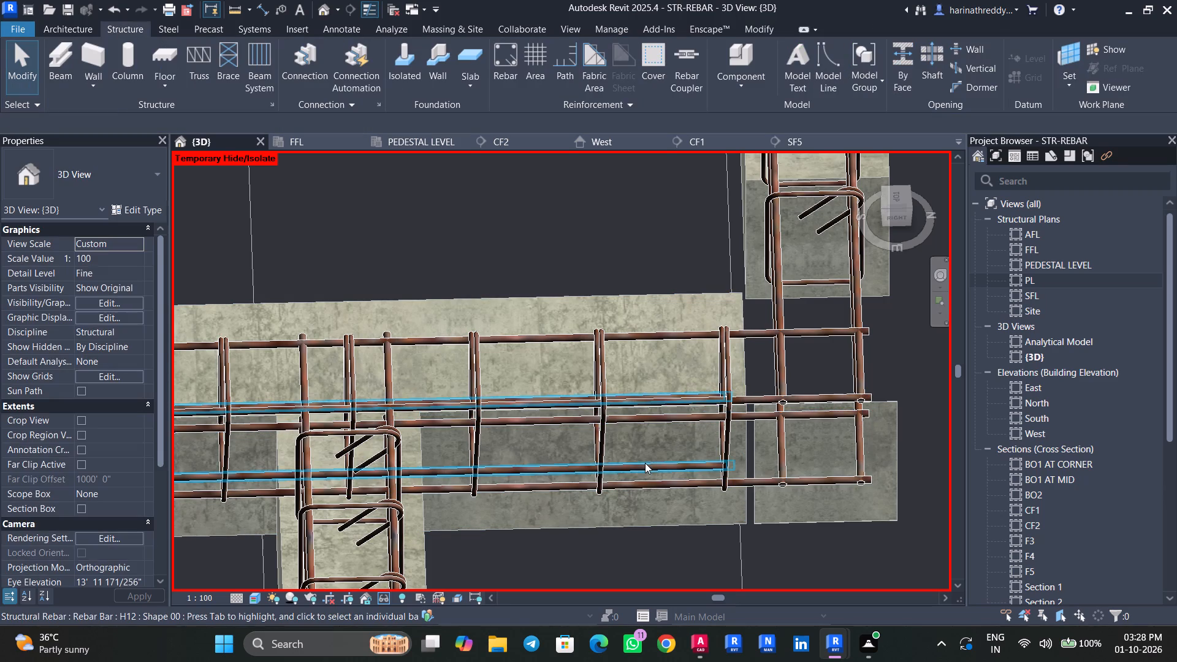
pyautogui.click(645, 463)
pyautogui.moveTo(728, 390); pyautogui.dragTo(858, 399)
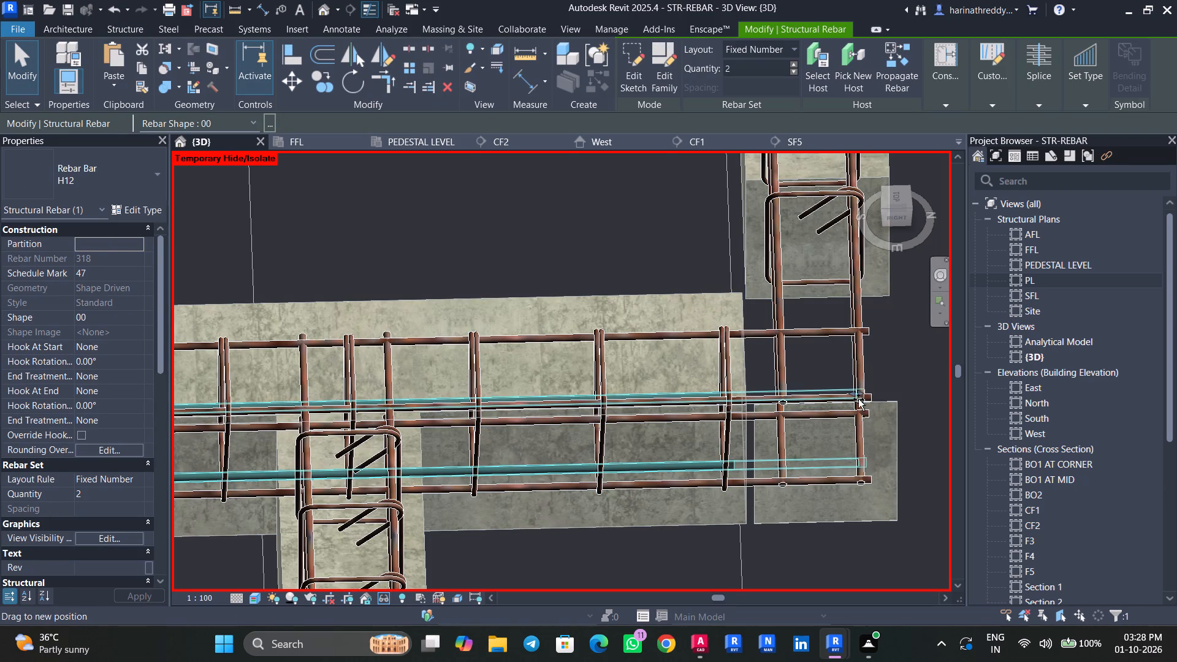
pyautogui.moveTo(858, 399); pyautogui.dragTo(863, 401)
pyautogui.press('Escape')
pyautogui.press('Escape')
# Examine the remaining unreinforced plinth beams in 3D and check the type of the east edge beam.
pyautogui.scroll(-14, 741, 391)
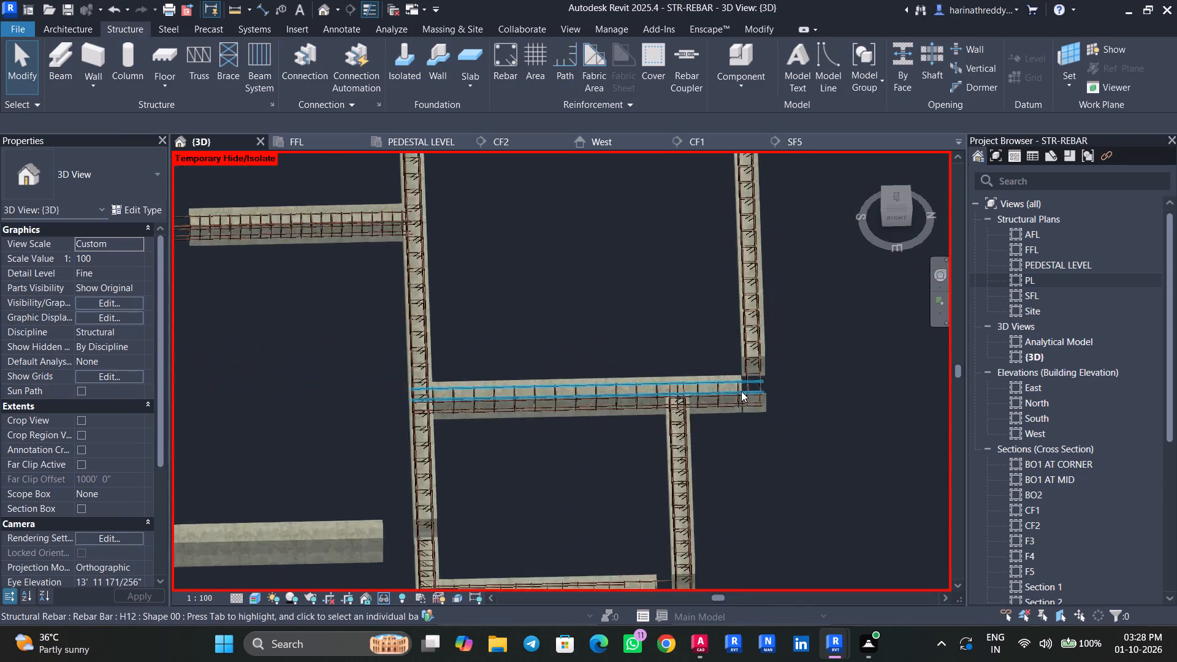
pyautogui.keyDown('shift'); pyautogui.moveTo(566, 460); pyautogui.dragTo(701, 376, button='middle'); pyautogui.keyUp('shift')
pyautogui.scroll(-3, 679, 411)
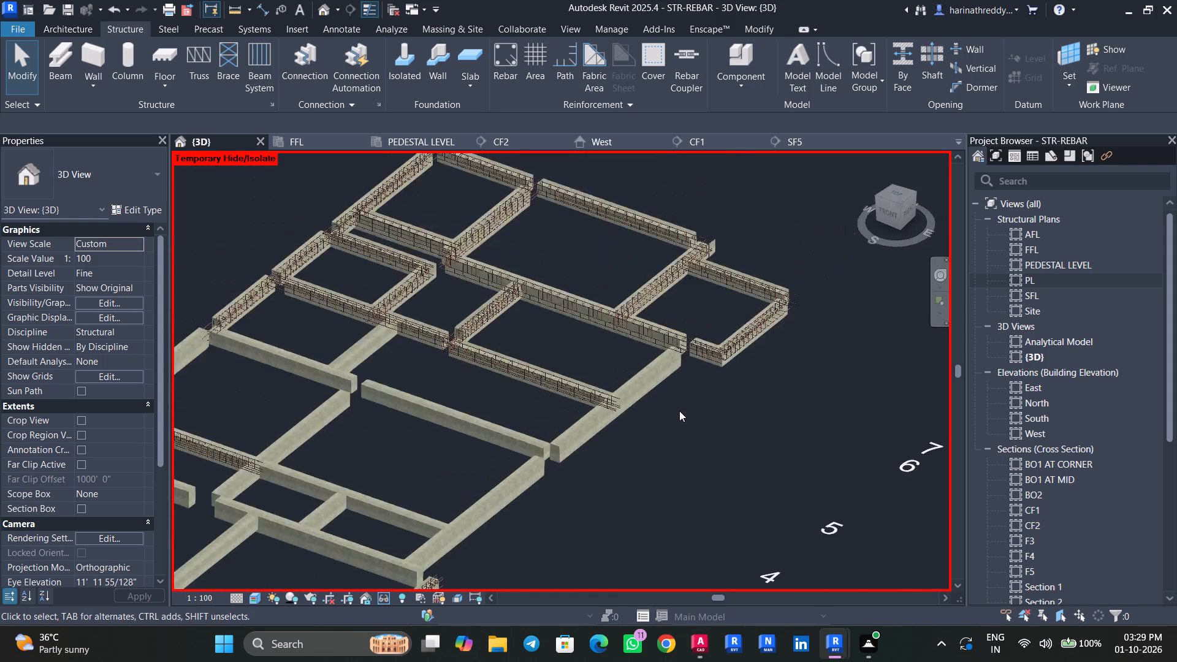
pyautogui.scroll(-5, 679, 411)
pyautogui.keyDown('shift'); pyautogui.moveTo(666, 434); pyautogui.dragTo(678, 471, button='middle'); pyautogui.keyUp('shift')
pyautogui.click(495, 384)
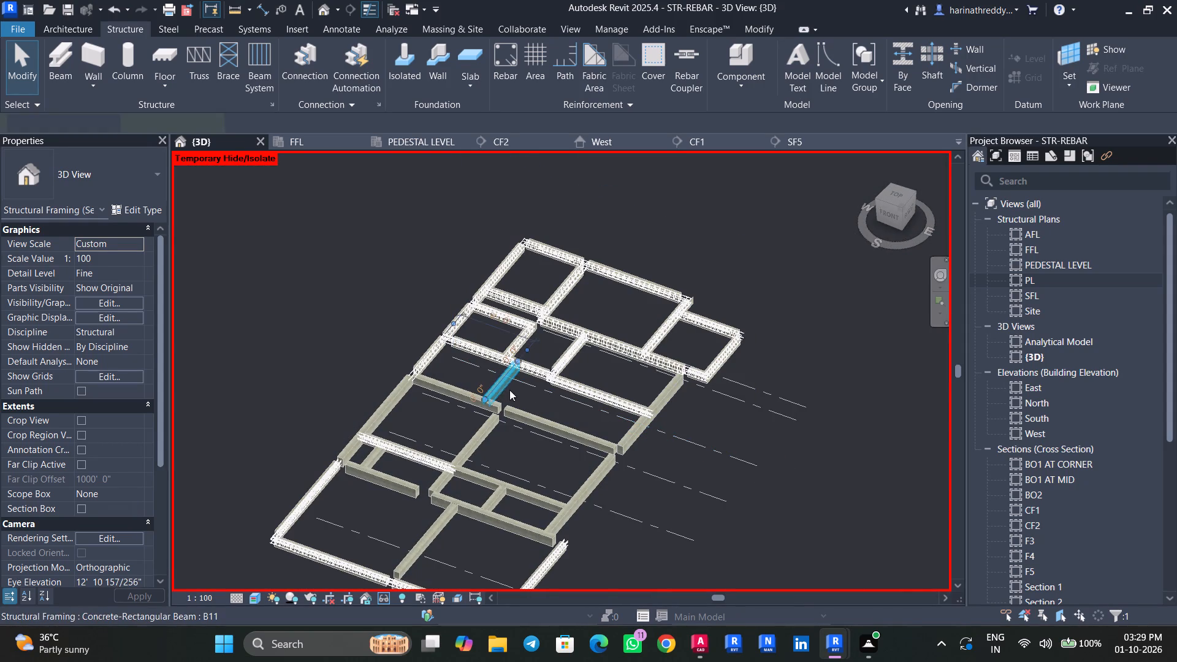
pyautogui.scroll(7, 509, 390)
pyautogui.press('Escape')
pyautogui.press('Escape')
pyautogui.click(836, 486)
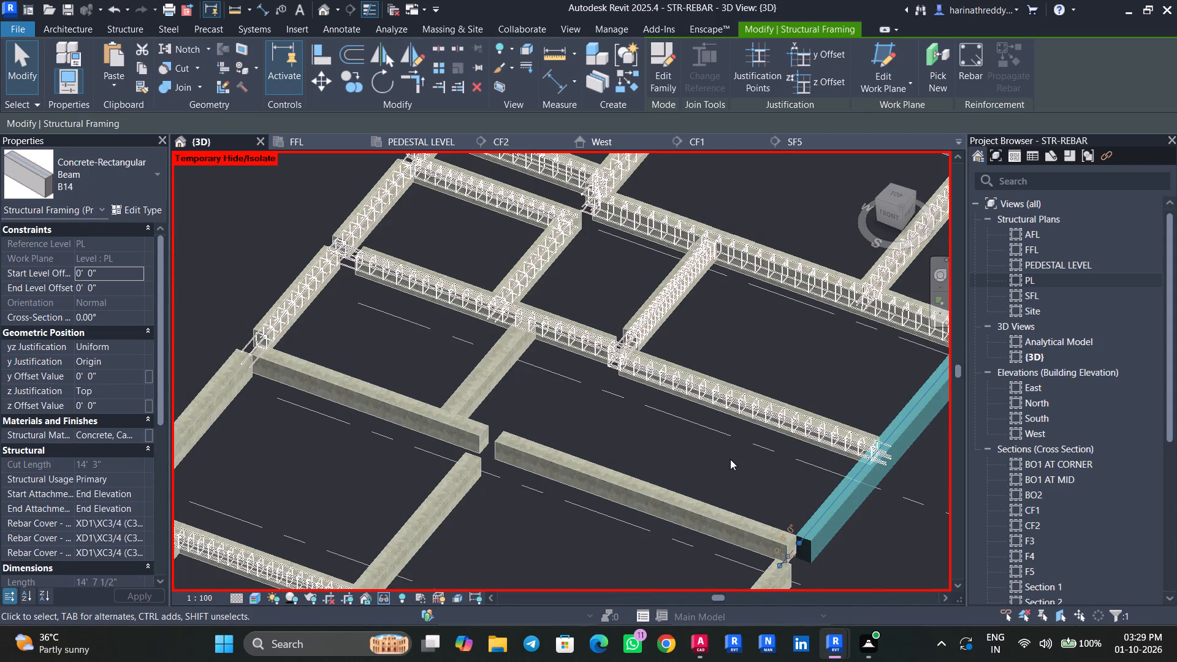
pyautogui.scroll(-8, 730, 459)
pyautogui.moveTo(647, 495); pyautogui.dragTo(685, 435, button='middle')
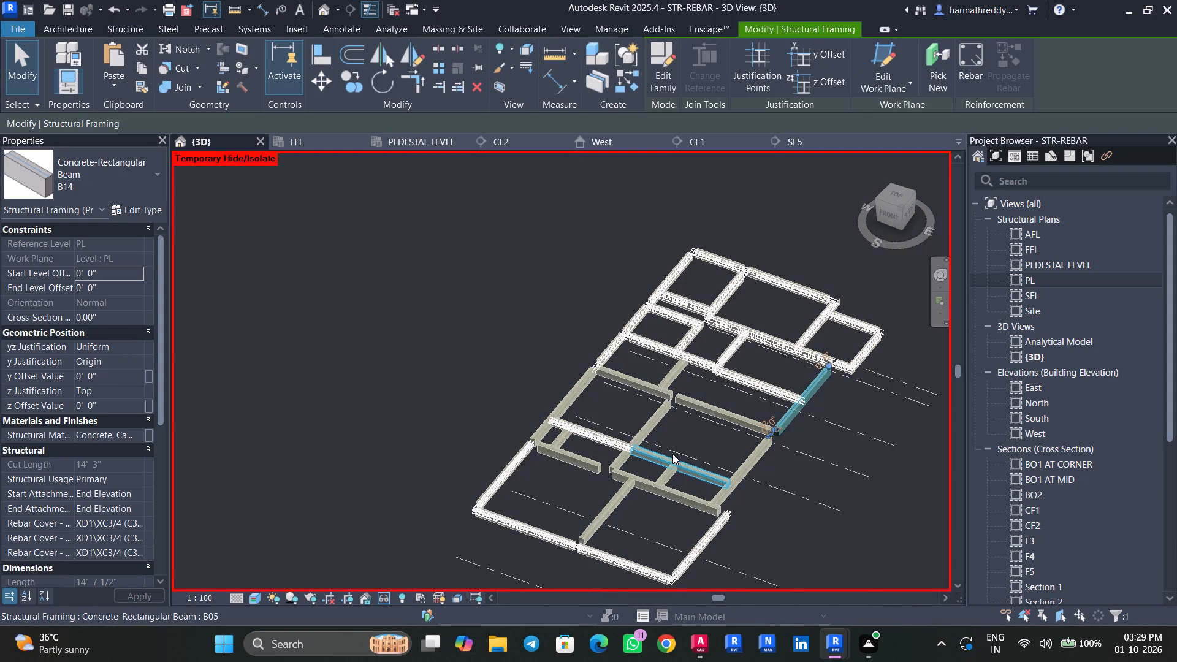
pyautogui.press('Escape')
pyautogui.press('Escape')
pyautogui.press('Escape')
pyautogui.press('Escape')
# In the AutoCAD drawing, examine the B14 (9"x12") midspan and support reinforcement details.
pyautogui.click(698, 638)
pyautogui.scroll(-2, 308, 379)
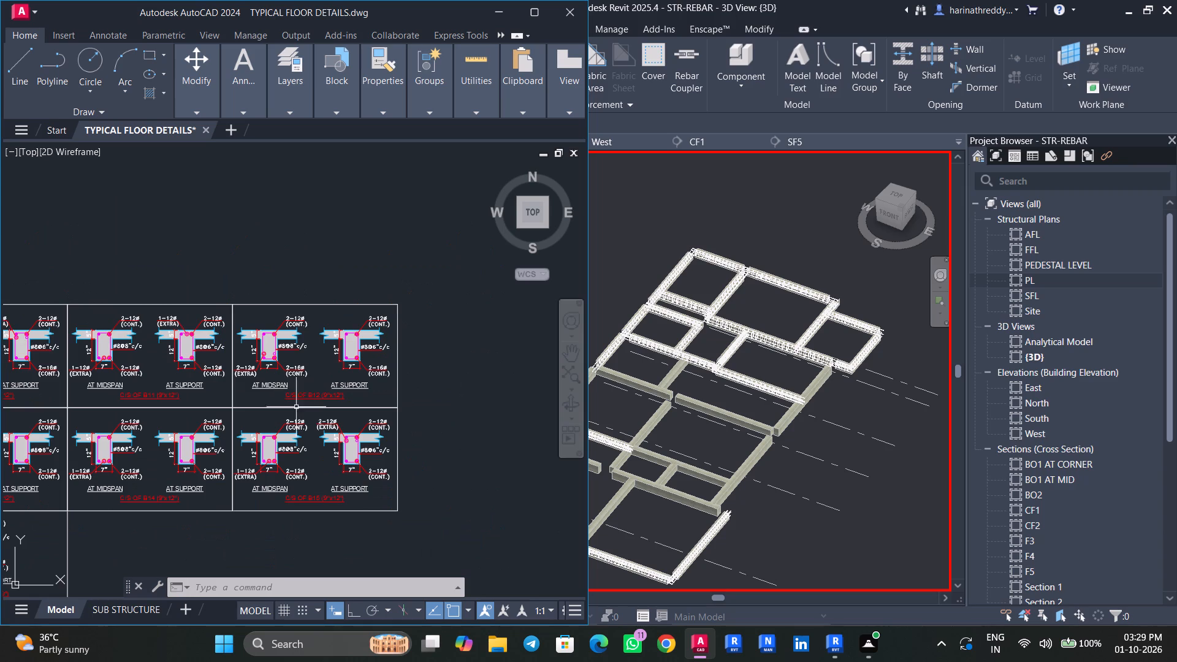
pyautogui.moveTo(102, 457); pyautogui.dragTo(281, 447, button='middle')
pyautogui.scroll(2, 197, 469)
pyautogui.moveTo(196, 469); pyautogui.dragTo(294, 454, button='middle')
pyautogui.moveTo(294, 454); pyautogui.dragTo(83, 454, button='middle')
pyautogui.moveTo(365, 455); pyautogui.dragTo(294, 455, button='middle')
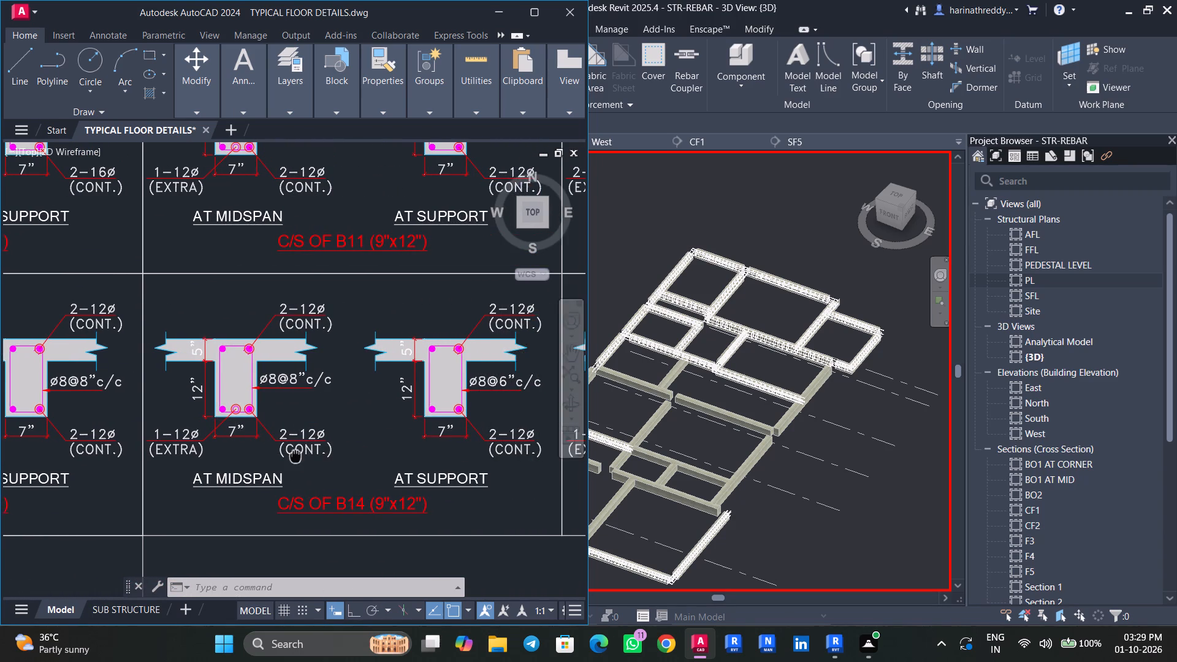
pyautogui.moveTo(294, 455); pyautogui.dragTo(292, 454, button='middle')
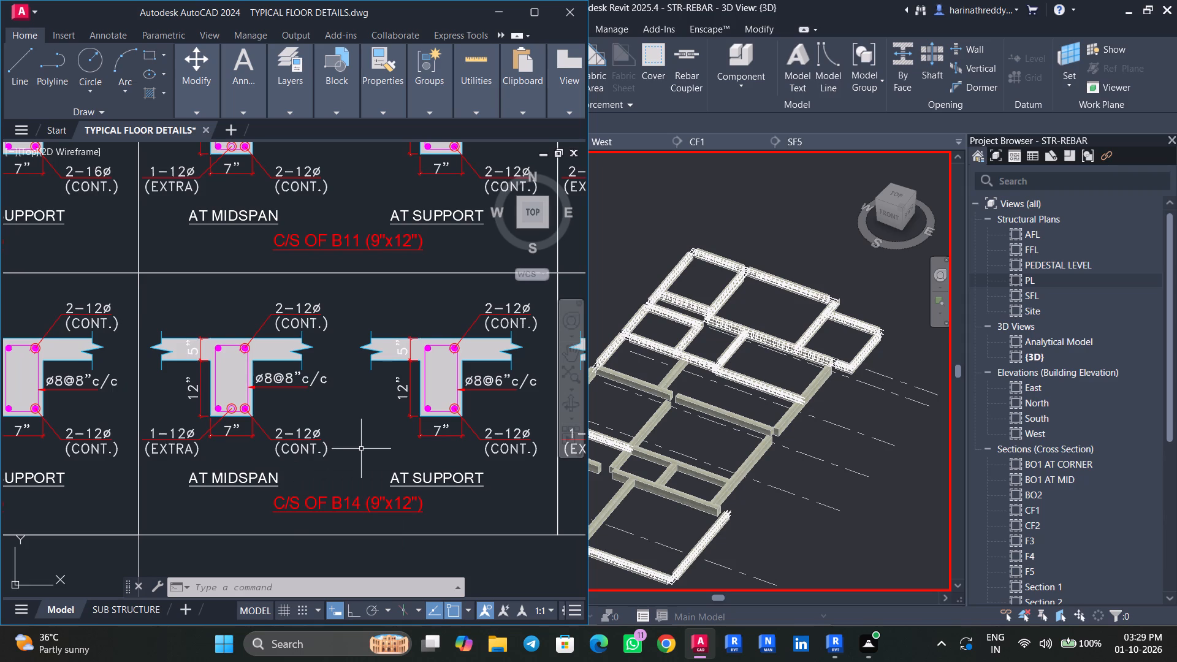
pyautogui.click(507, 13)
# In Revit, locate the unreinforced beams from above and open the PL structural plan.
pyautogui.scroll(4, 739, 389)
pyautogui.moveTo(730, 395); pyautogui.dragTo(610, 345, button='middle')
pyautogui.scroll(-3, 609, 345)
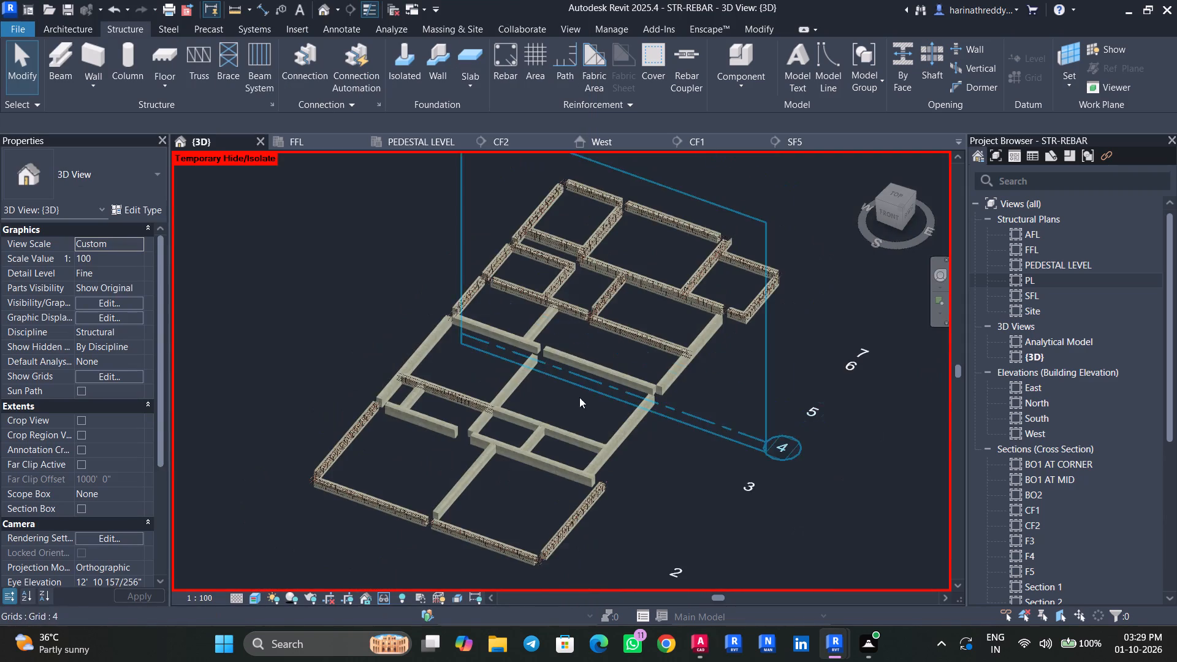
pyautogui.keyDown('shift'); pyautogui.moveTo(581, 400); pyautogui.dragTo(642, 514, button='middle'); pyautogui.keyUp('shift')
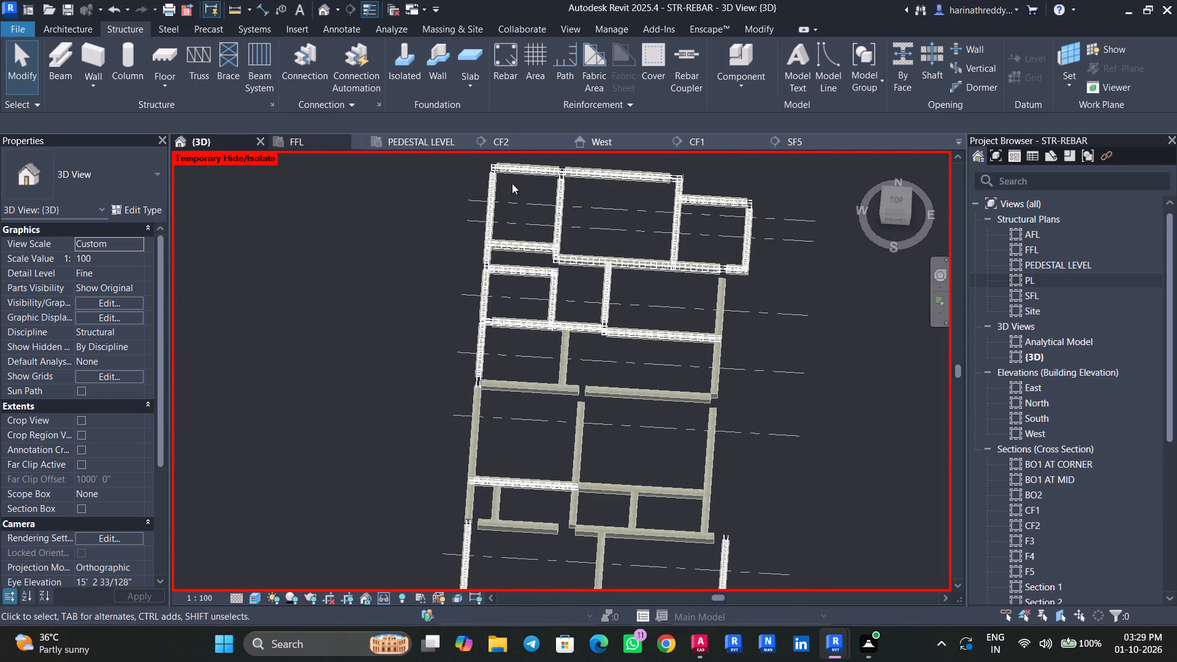
pyautogui.doubleClick(1048, 283)
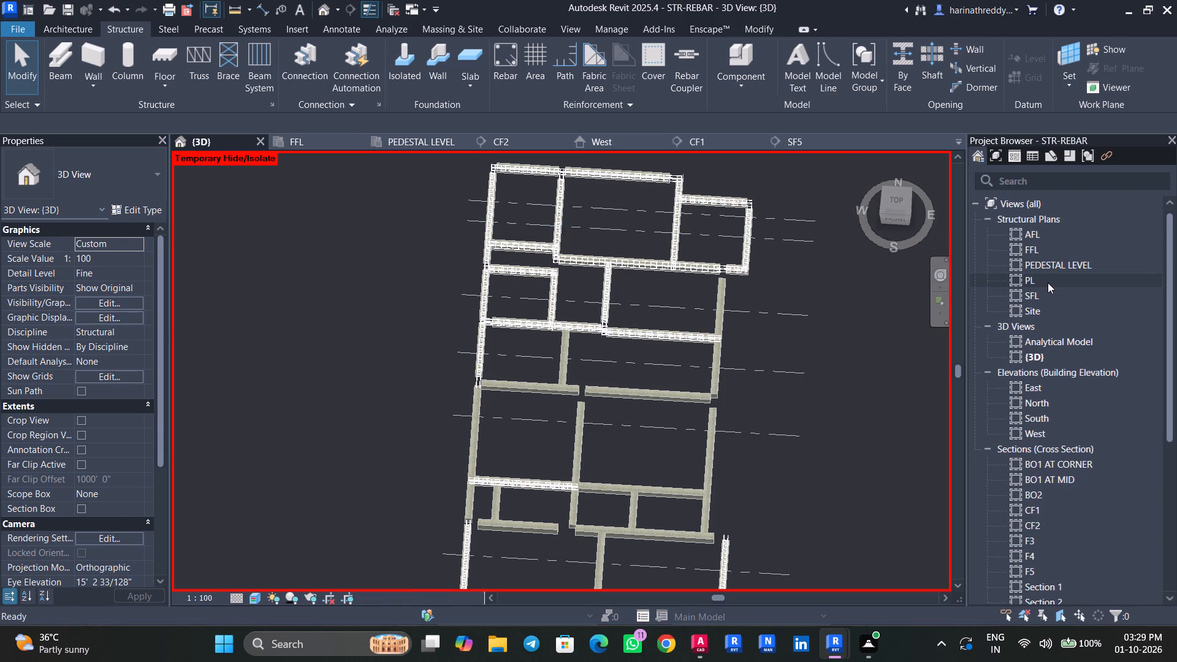
# Check the type of the unreinforced grid G beam between grids 3 and 5 against the AutoCAD B14 (9"x12") detail.
pyautogui.scroll(1, 817, 444)
pyautogui.scroll(-5, 817, 444)
pyautogui.moveTo(827, 491); pyautogui.dragTo(799, 381, button='middle')
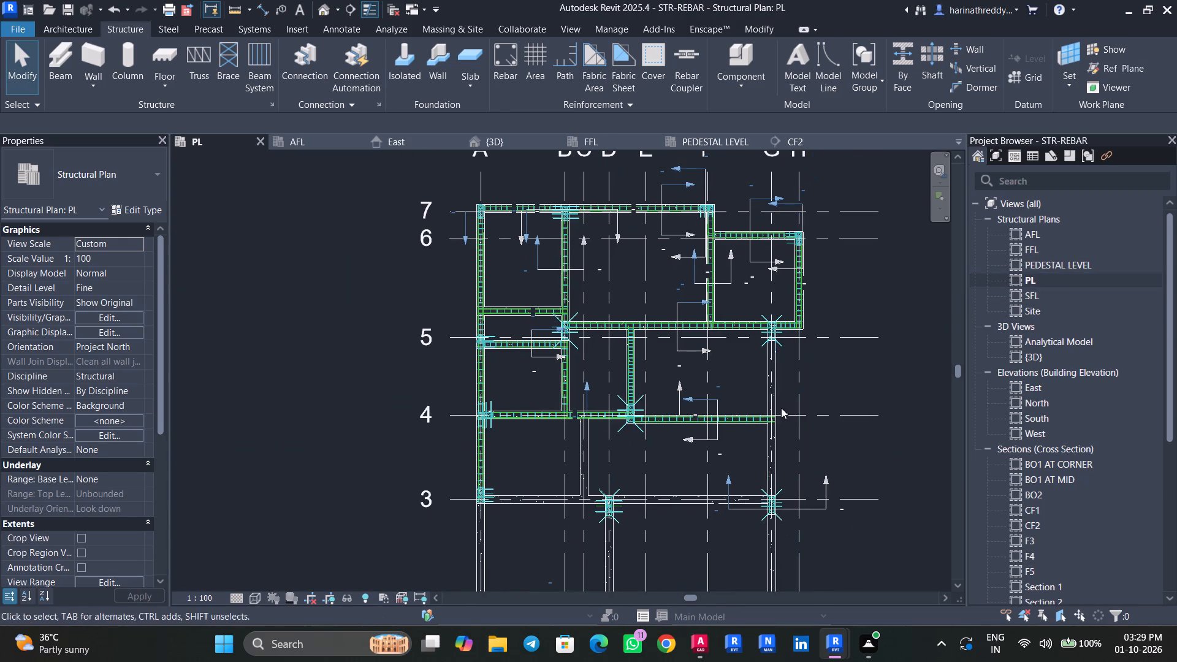
pyautogui.click(774, 388)
pyautogui.scroll(4, 774, 388)
pyautogui.moveTo(806, 405); pyautogui.dragTo(788, 341, button='middle')
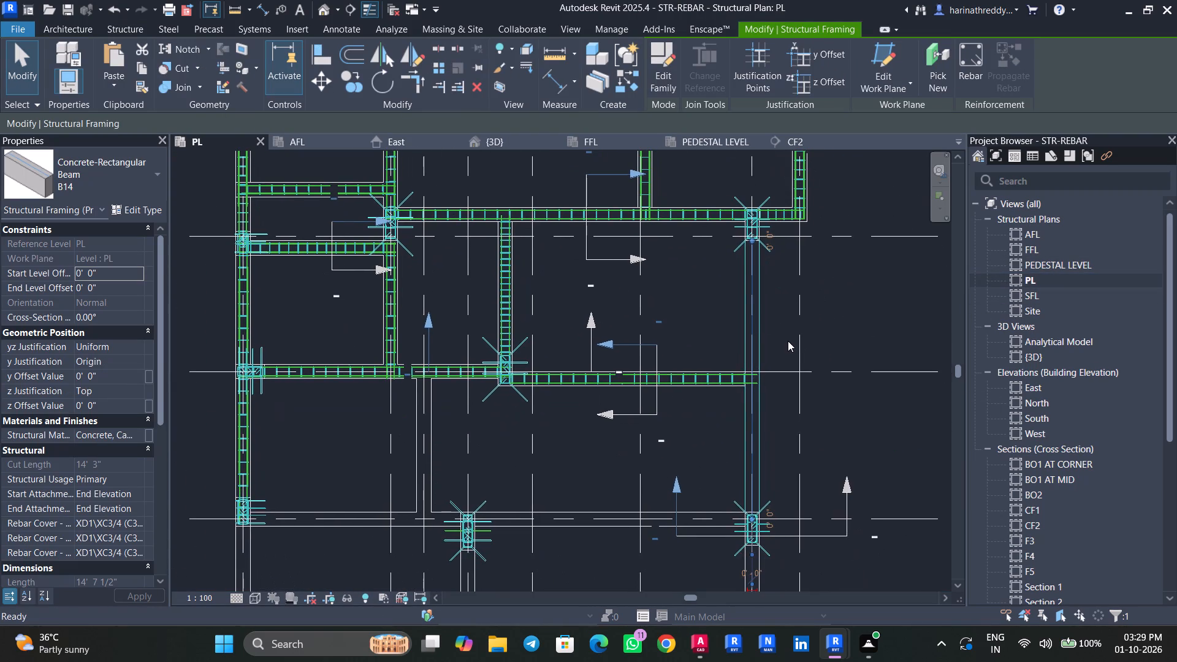
pyautogui.click(701, 641)
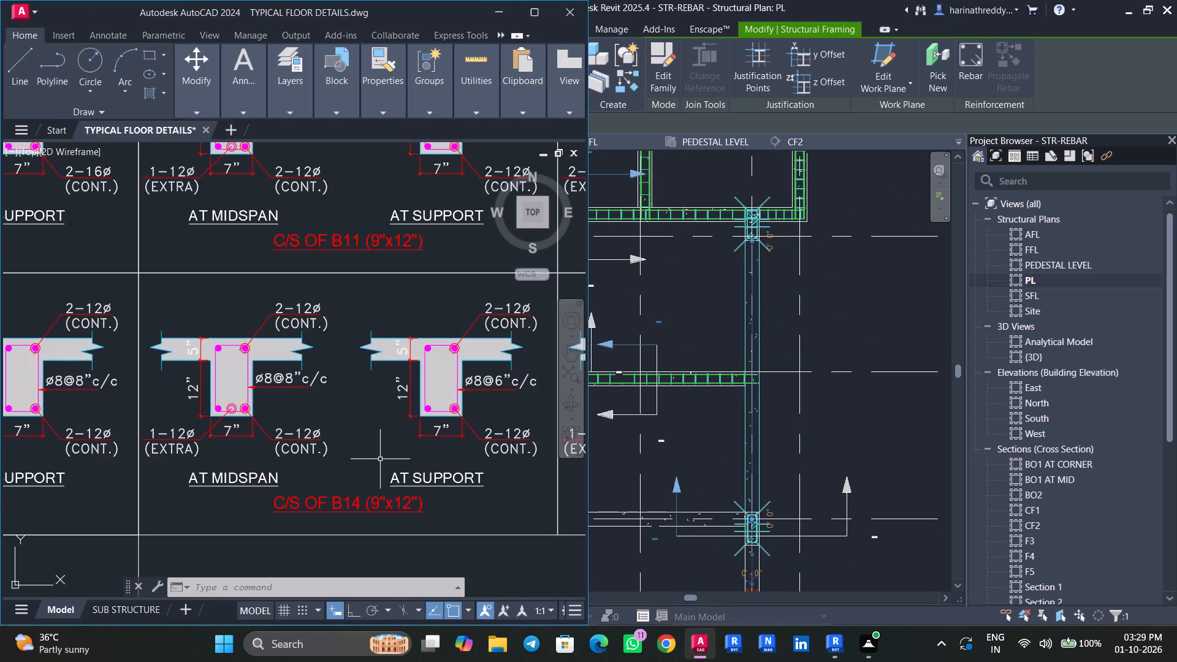
pyautogui.click(495, 0)
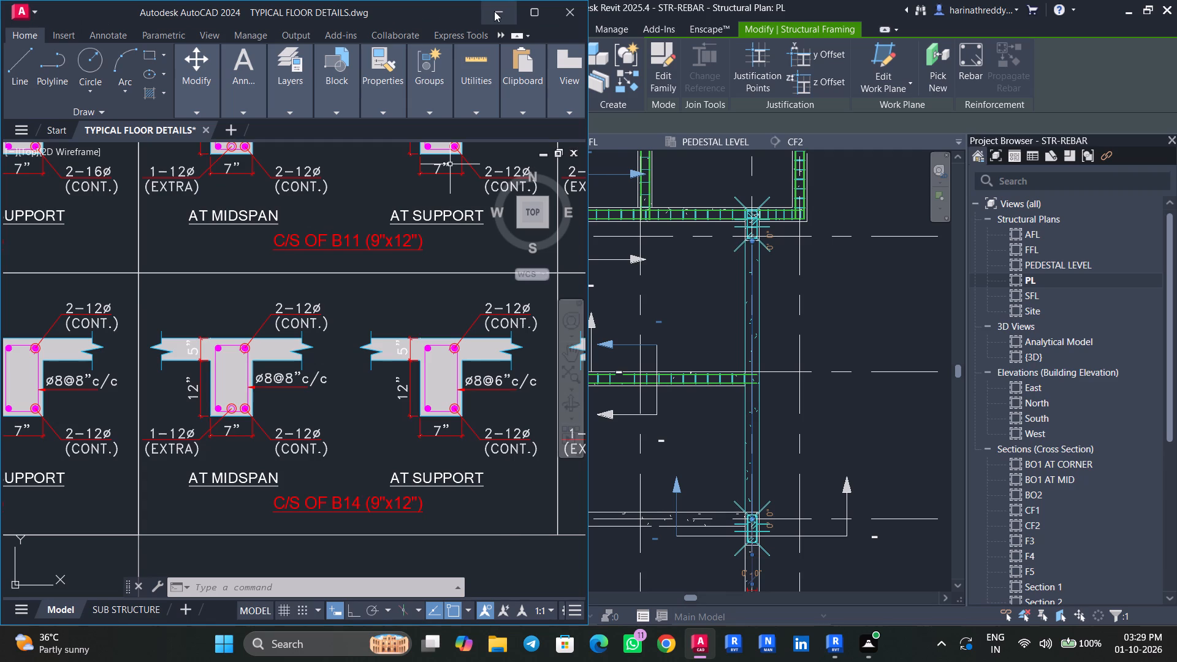
pyautogui.click(494, 11)
# Cut a cross section through the B14 beam on grid G between grids 4 and 5, and shorten its view depth.
pyautogui.click(352, 13)
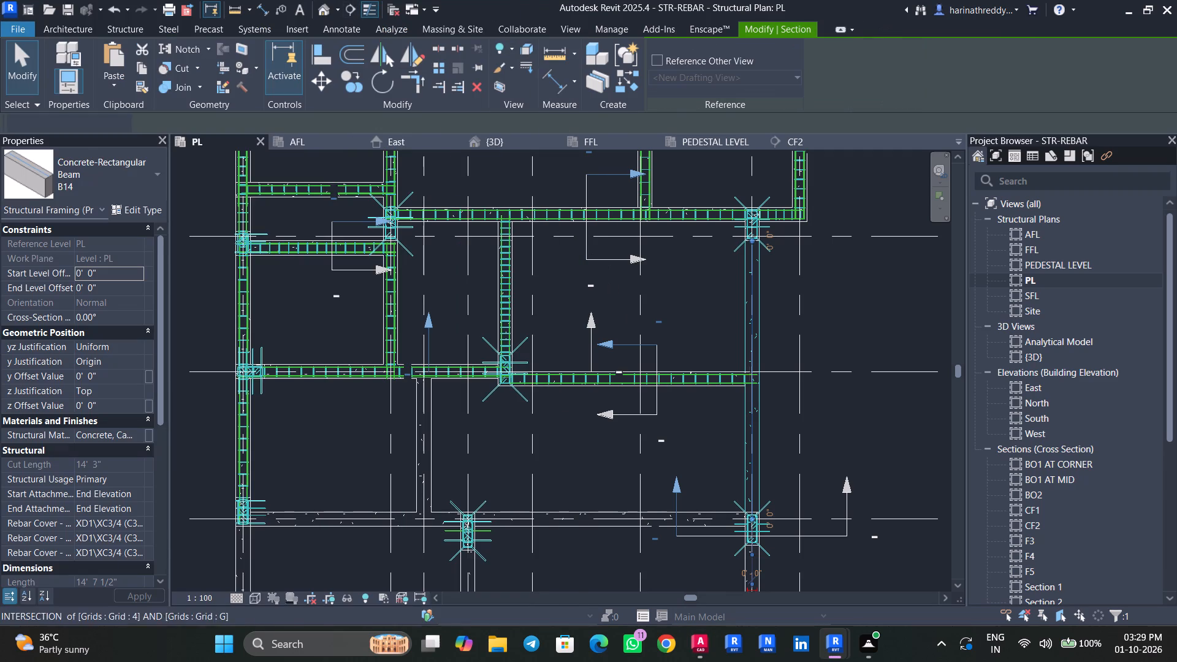
pyautogui.click(699, 341)
pyautogui.click(829, 333)
pyautogui.press('Escape')
pyautogui.press('Escape')
pyautogui.click(788, 341)
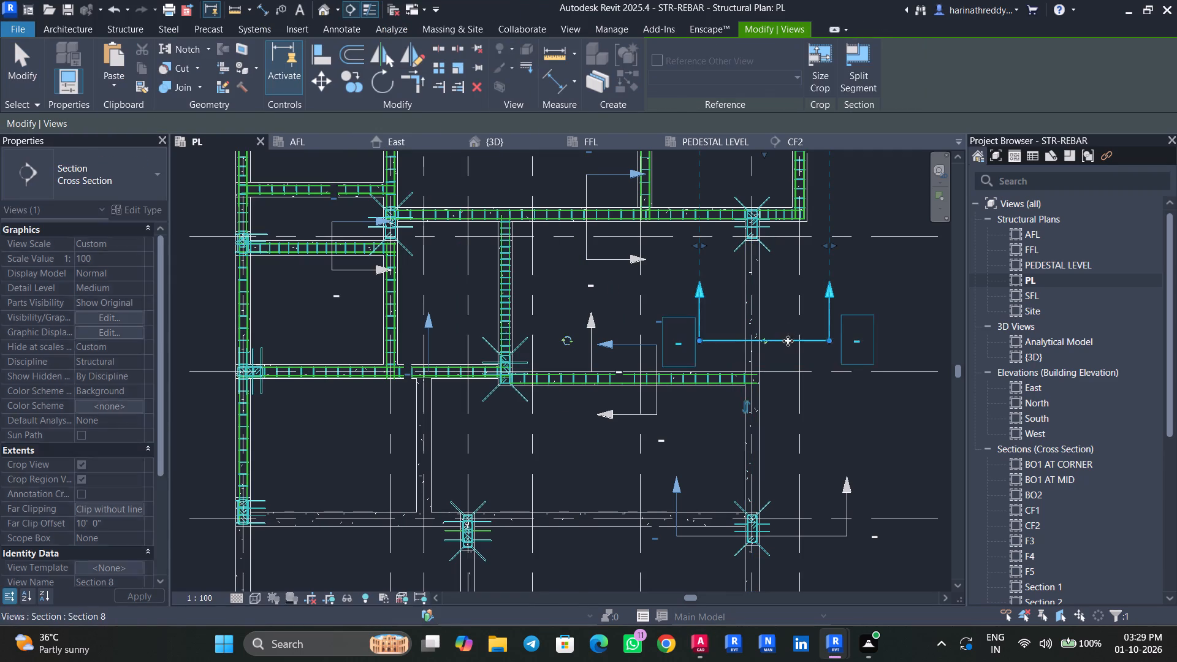
pyautogui.scroll(1, 777, 276)
pyautogui.scroll(-4, 777, 276)
pyautogui.moveTo(769, 194); pyautogui.dragTo(769, 273)
pyautogui.press('Escape')
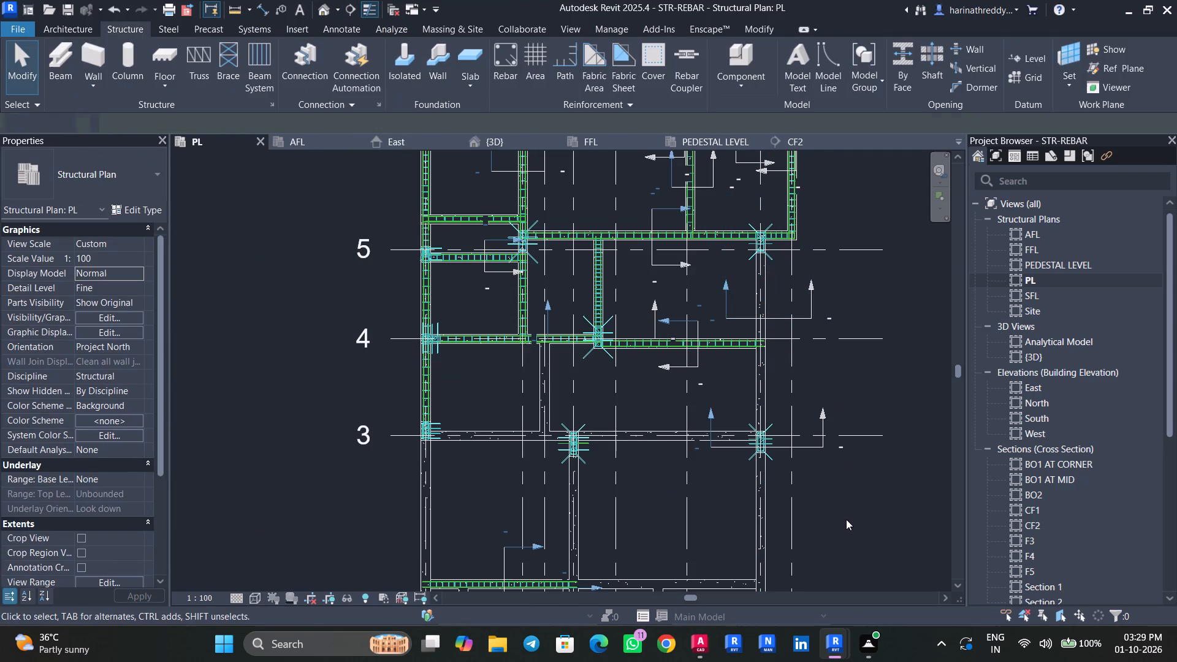
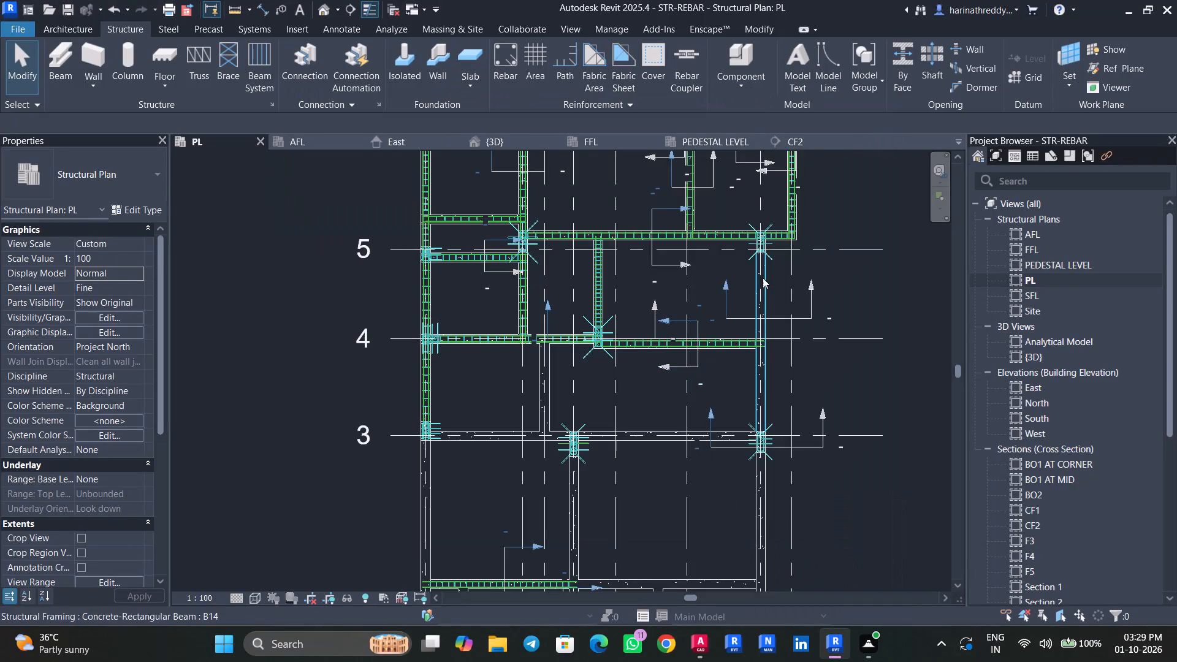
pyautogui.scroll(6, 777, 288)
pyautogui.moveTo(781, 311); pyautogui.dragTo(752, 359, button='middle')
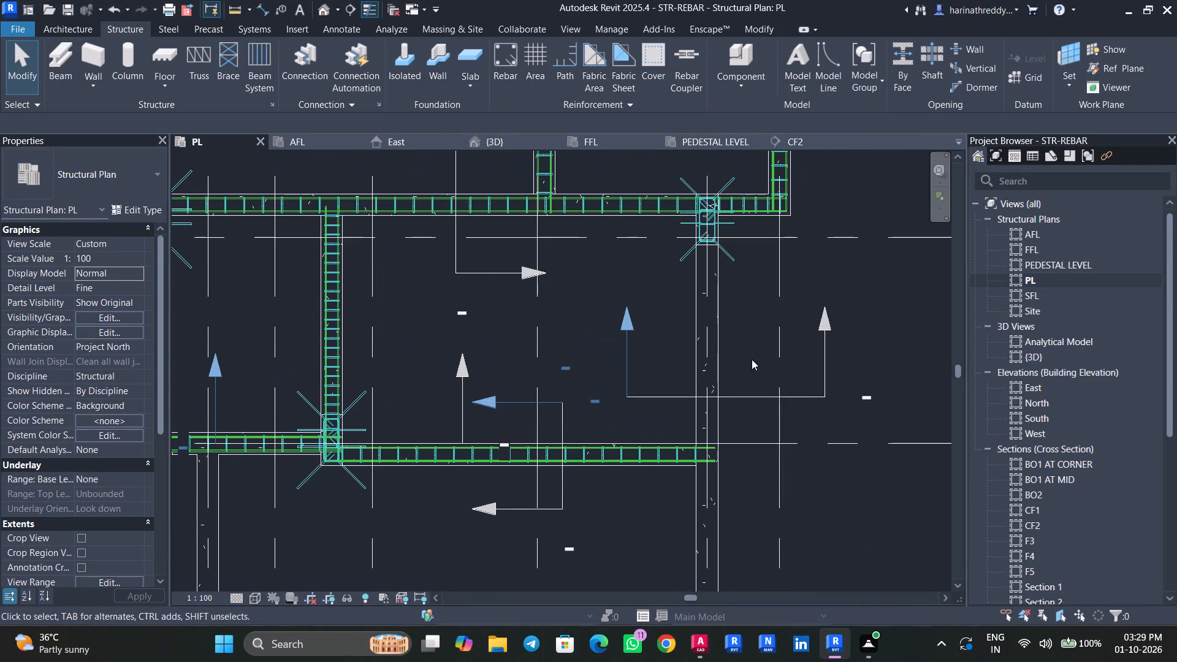
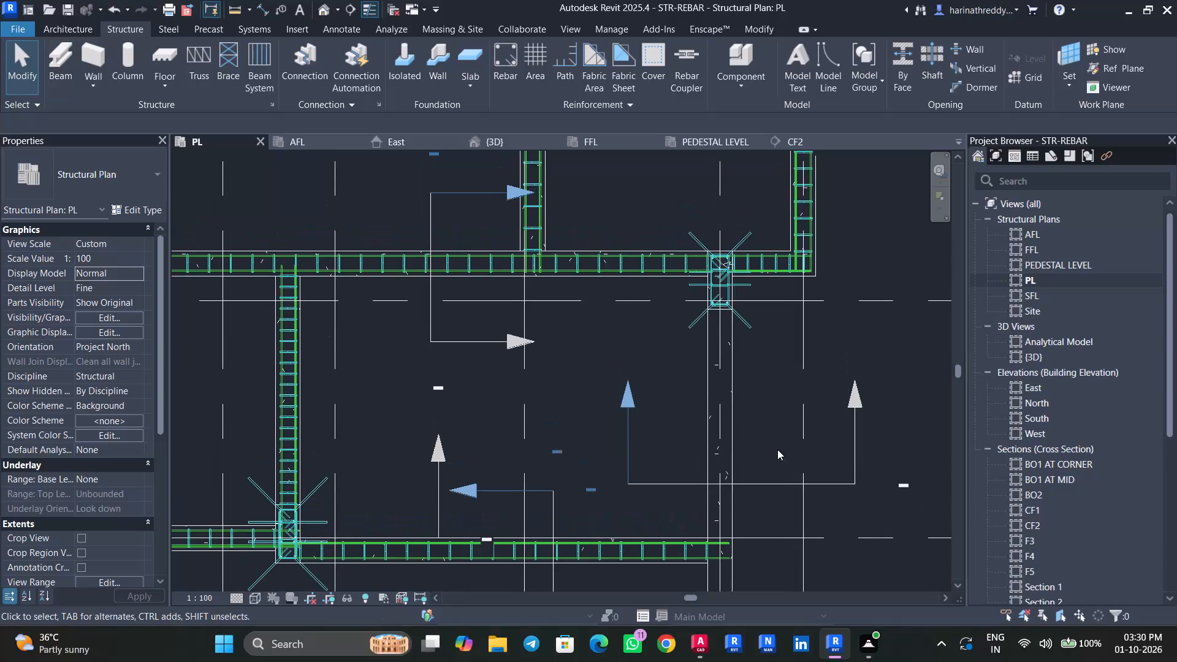
# Open the cross-section view of the section line that cuts the unreinforced plinth beam on grid G.
pyautogui.press('Escape')
pyautogui.click(768, 484)
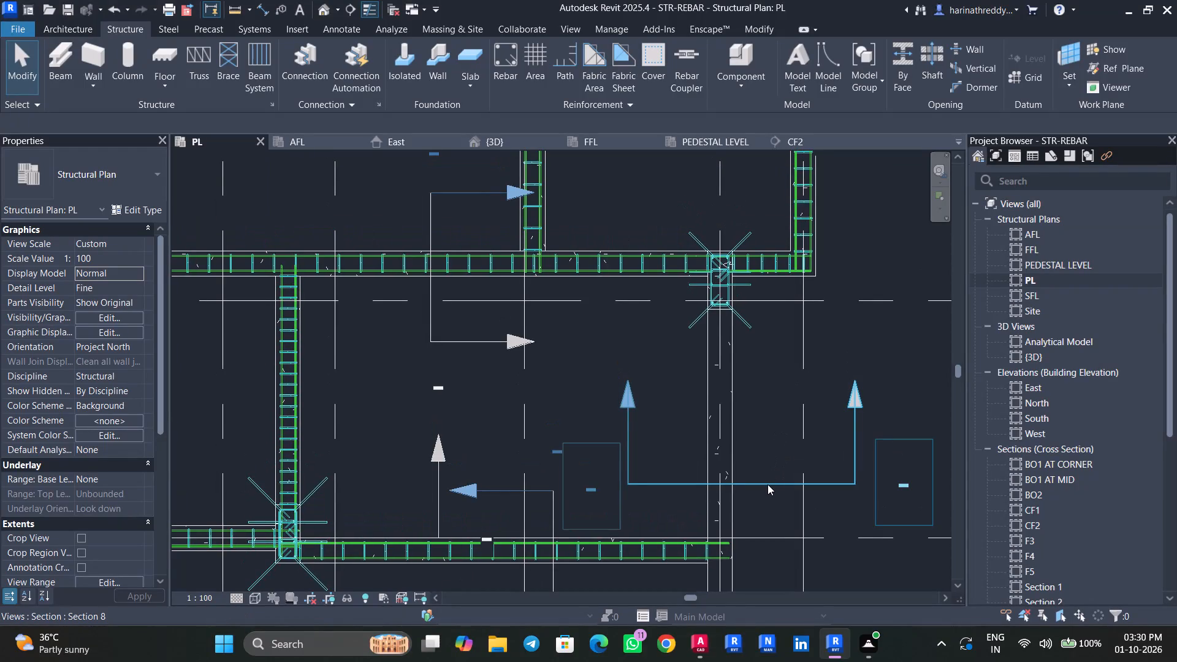
pyautogui.rightClick(768, 484)
pyautogui.click(837, 135)
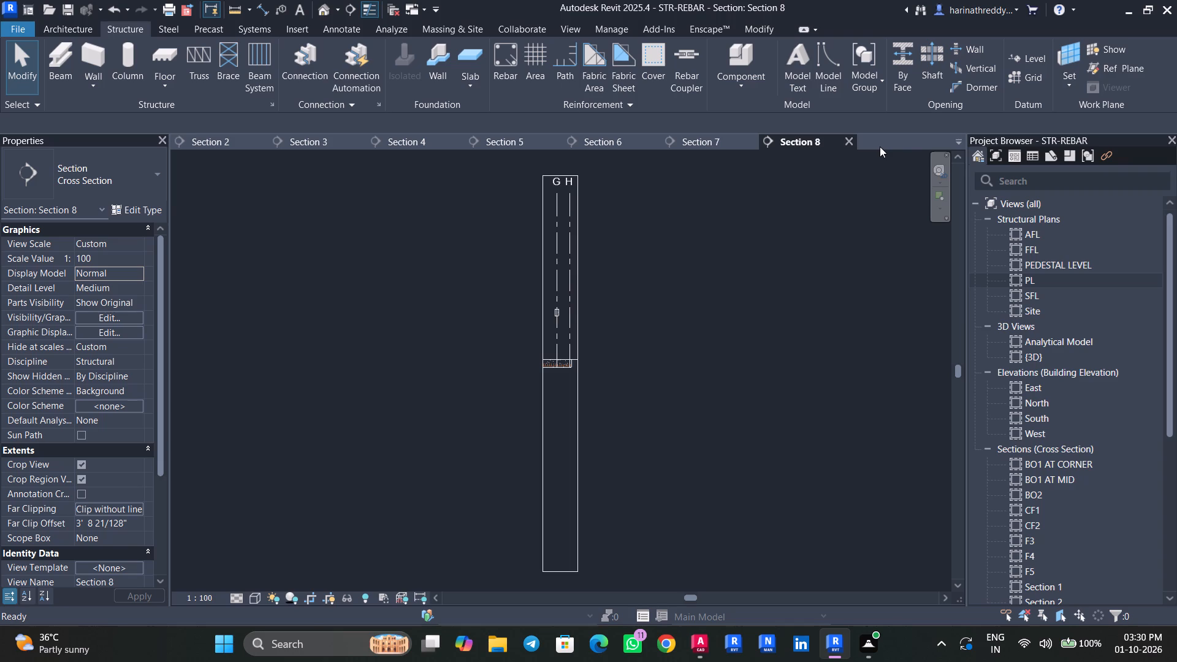
# Set the rebar cover of the B14 beam to BEAM <30 mm>.
pyautogui.scroll(1, 554, 296)
pyautogui.scroll(-1, 554, 296)
pyautogui.scroll(14, 554, 297)
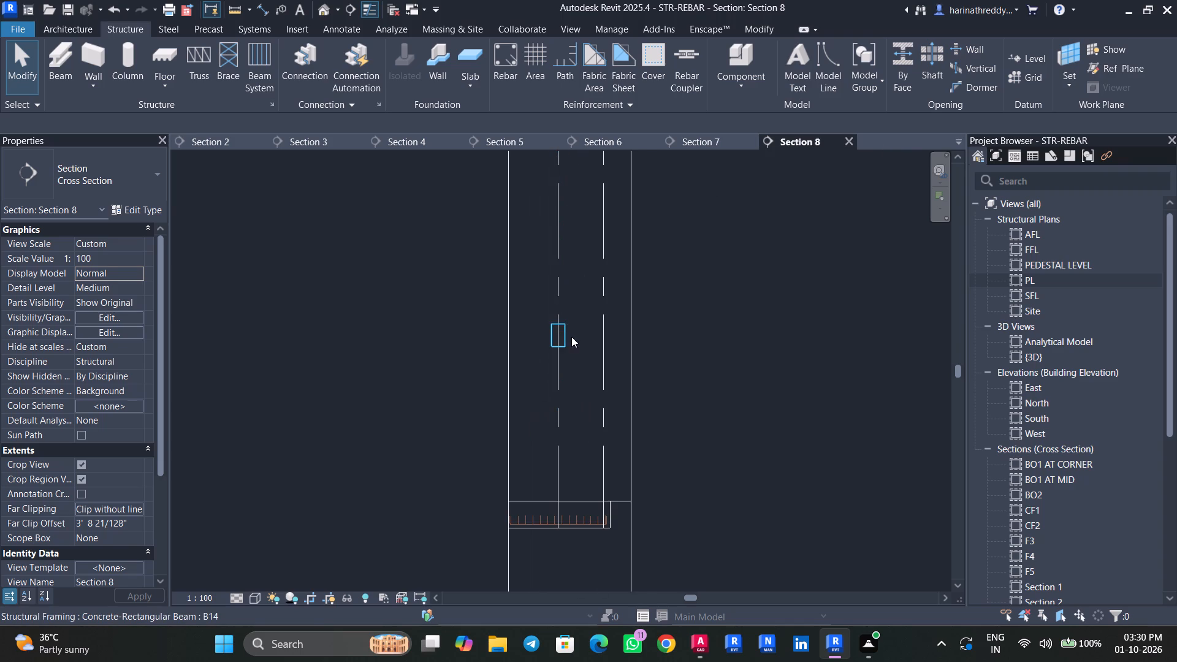
pyautogui.click(571, 337)
pyautogui.scroll(6, 577, 337)
pyautogui.moveTo(580, 338); pyautogui.dragTo(621, 378, button='middle')
pyautogui.click(121, 28)
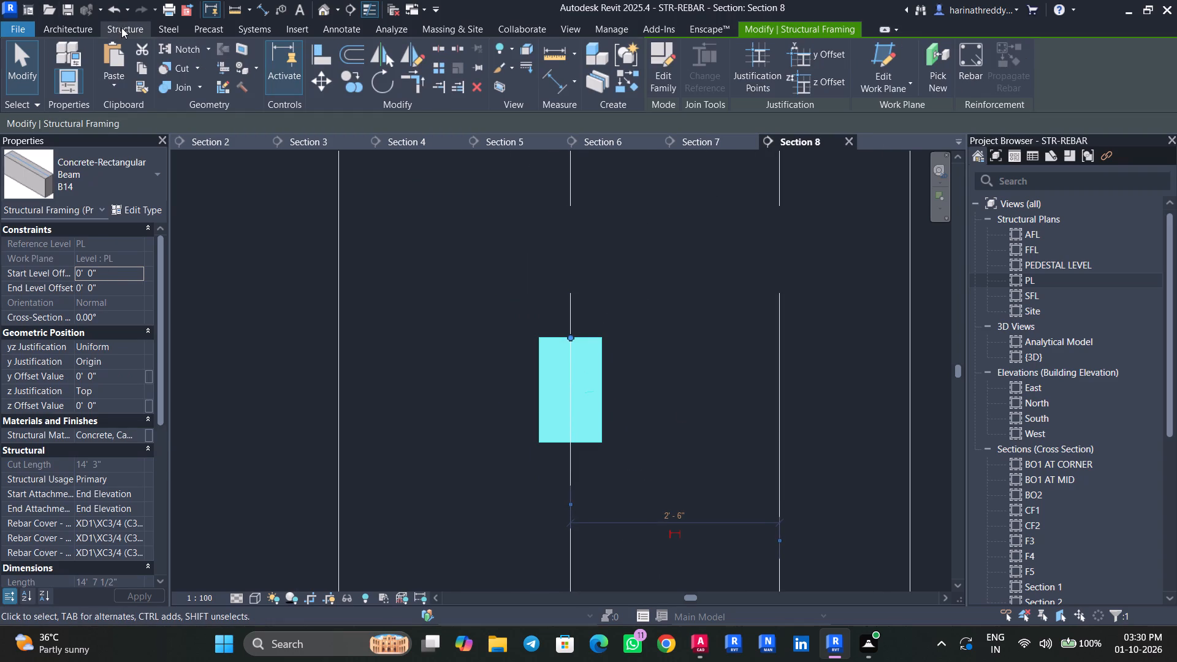
pyautogui.click(653, 75)
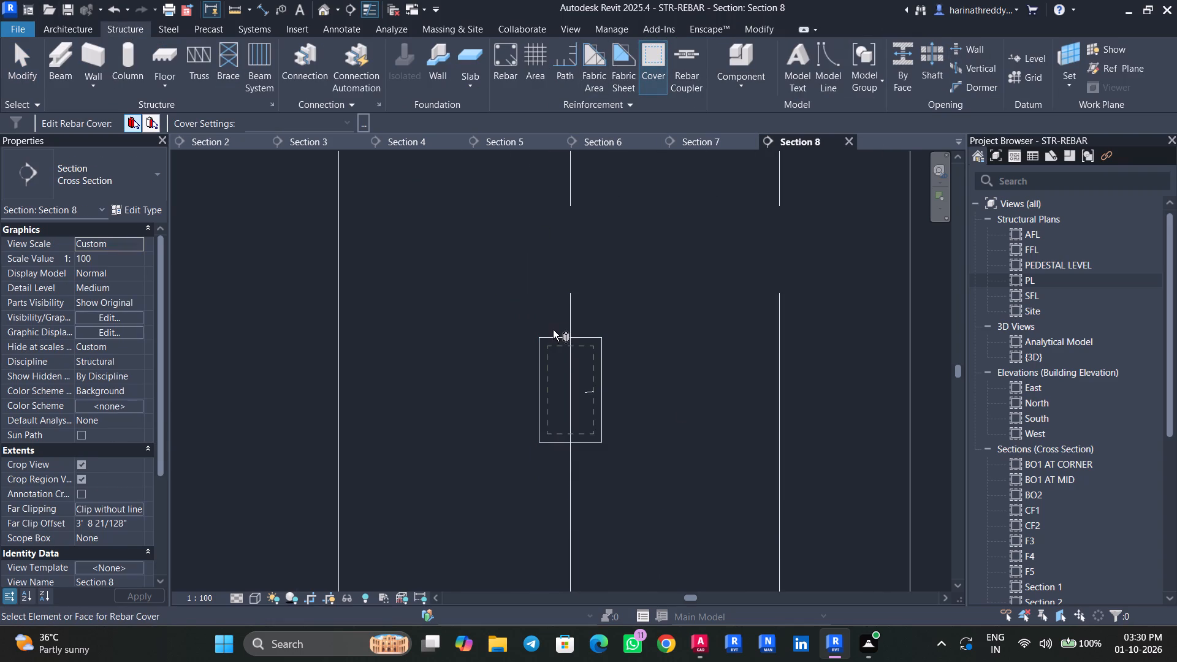
pyautogui.click(556, 337)
pyautogui.click(306, 123)
pyautogui.scroll(15, 305, 150)
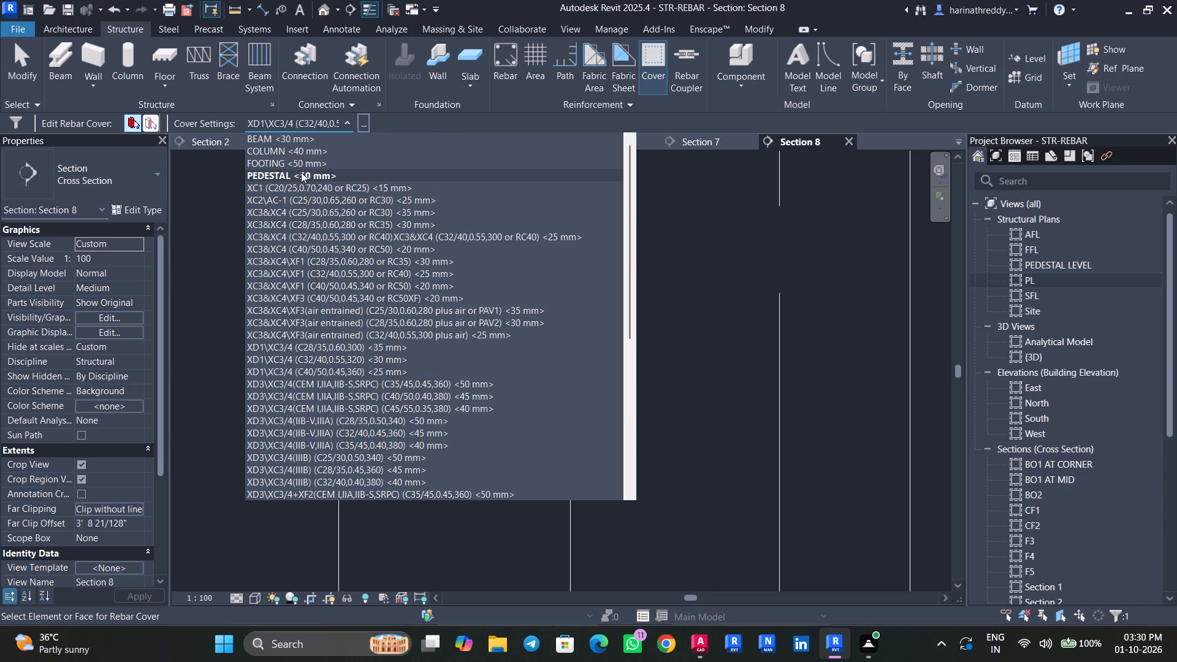
pyautogui.scroll(10, 301, 172)
pyautogui.click(318, 141)
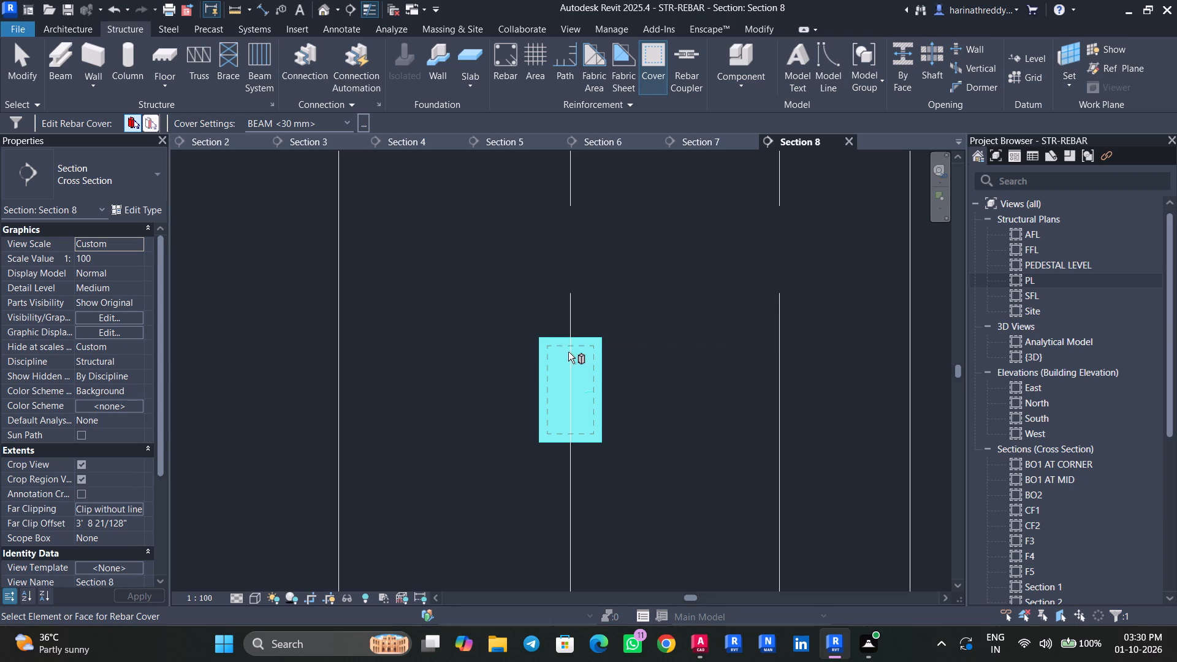
pyautogui.scroll(5, 598, 356)
pyautogui.press('Escape')
pyautogui.press('Escape')
# Check the B14 detail in AutoCAD and place a shape 52 stirrup in the beam section, parallel to the work plane.
pyautogui.click(603, 337)
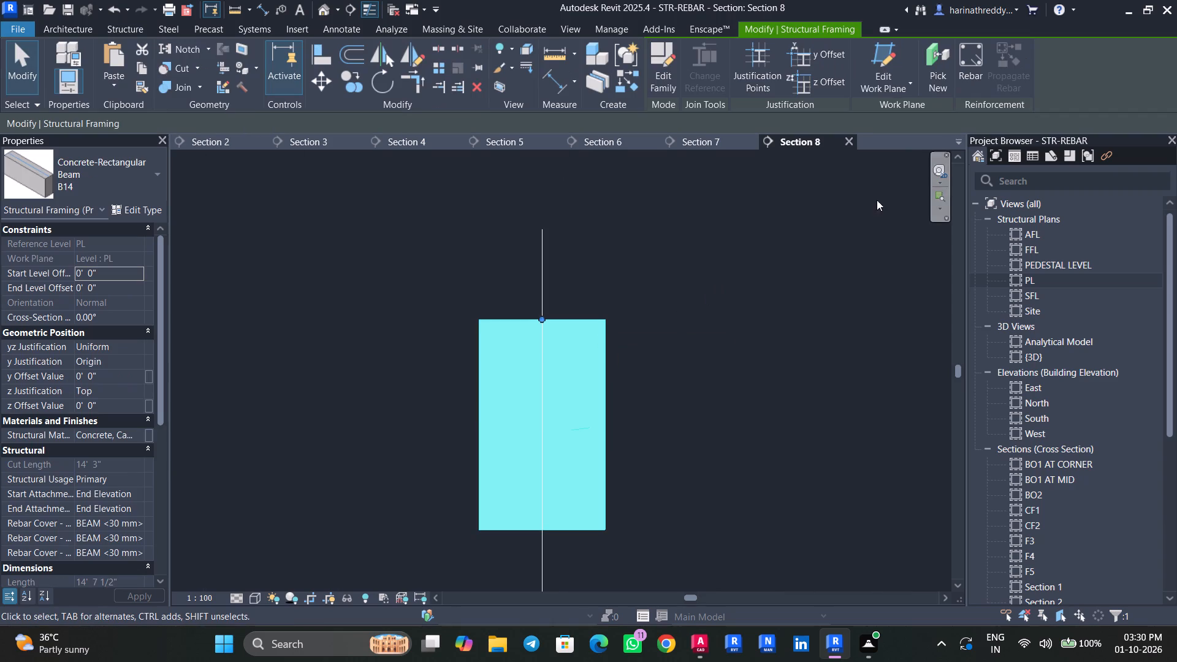
pyautogui.click(969, 72)
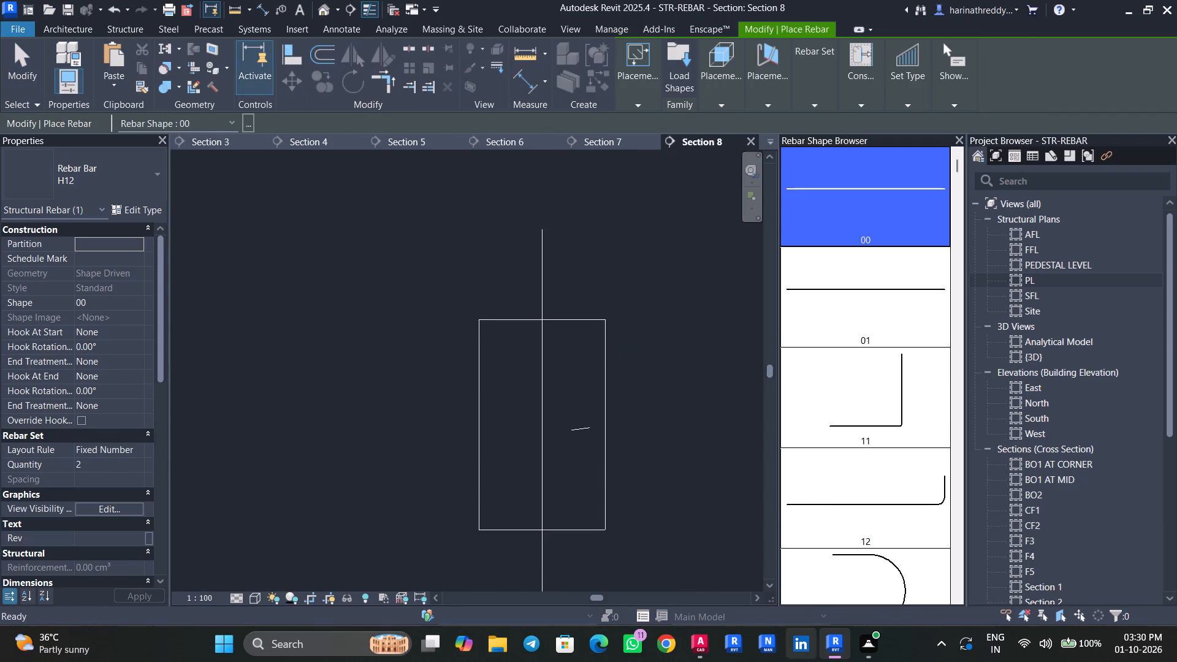
pyautogui.click(654, 558)
pyautogui.click(685, 558)
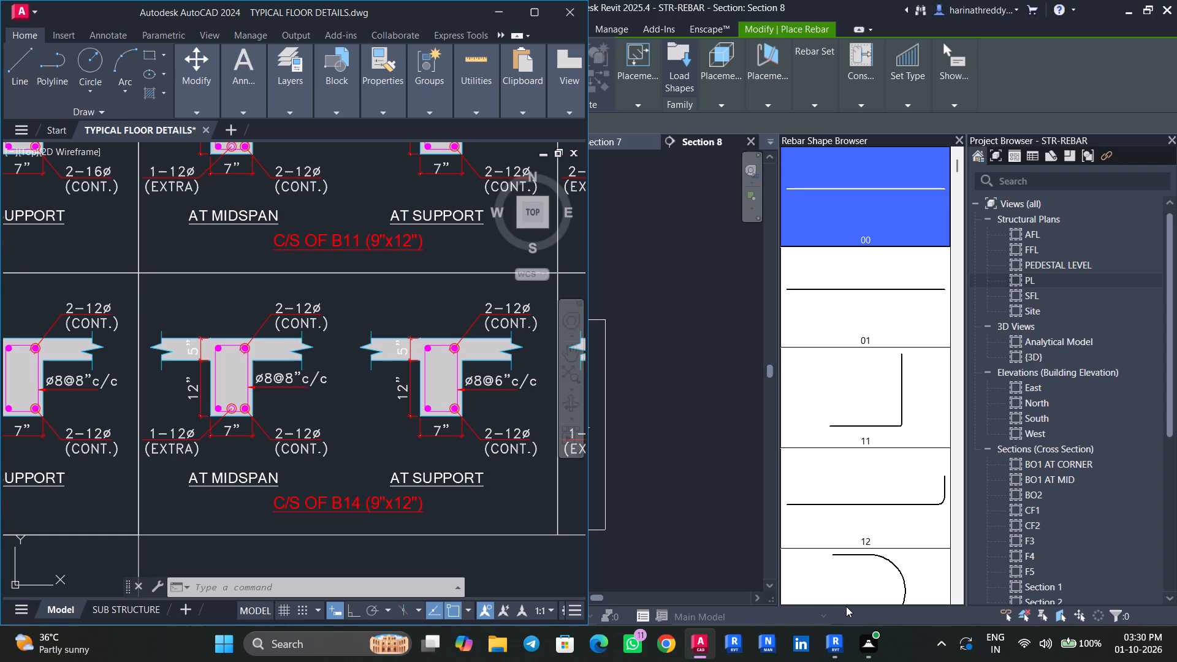
pyautogui.click(836, 638)
pyautogui.scroll(-14, 844, 349)
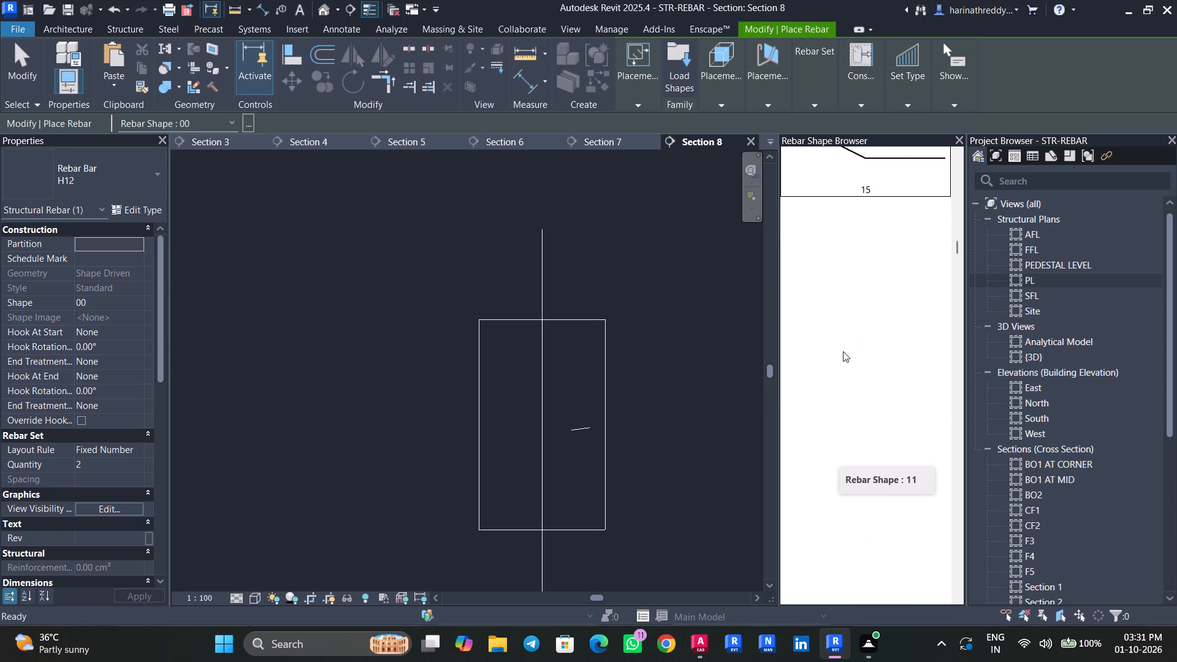
pyautogui.scroll(-3, 843, 351)
pyautogui.scroll(1, 843, 351)
pyautogui.scroll(-5, 843, 351)
pyautogui.scroll(1, 843, 351)
pyautogui.scroll(-6, 843, 351)
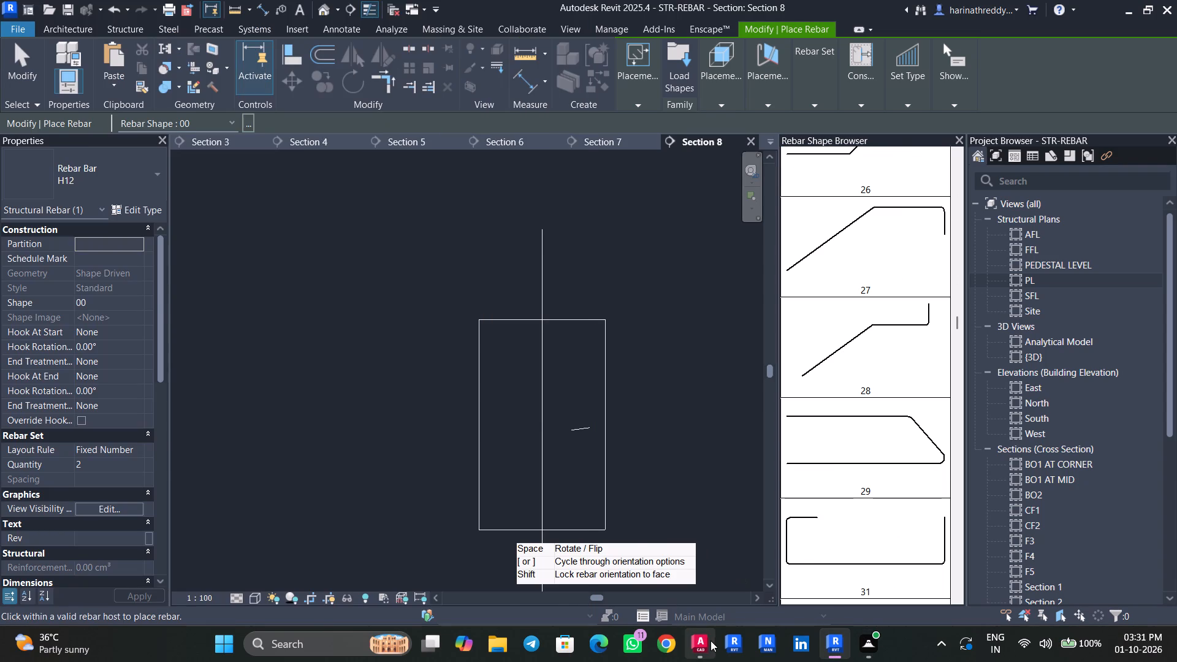
pyautogui.click(691, 555)
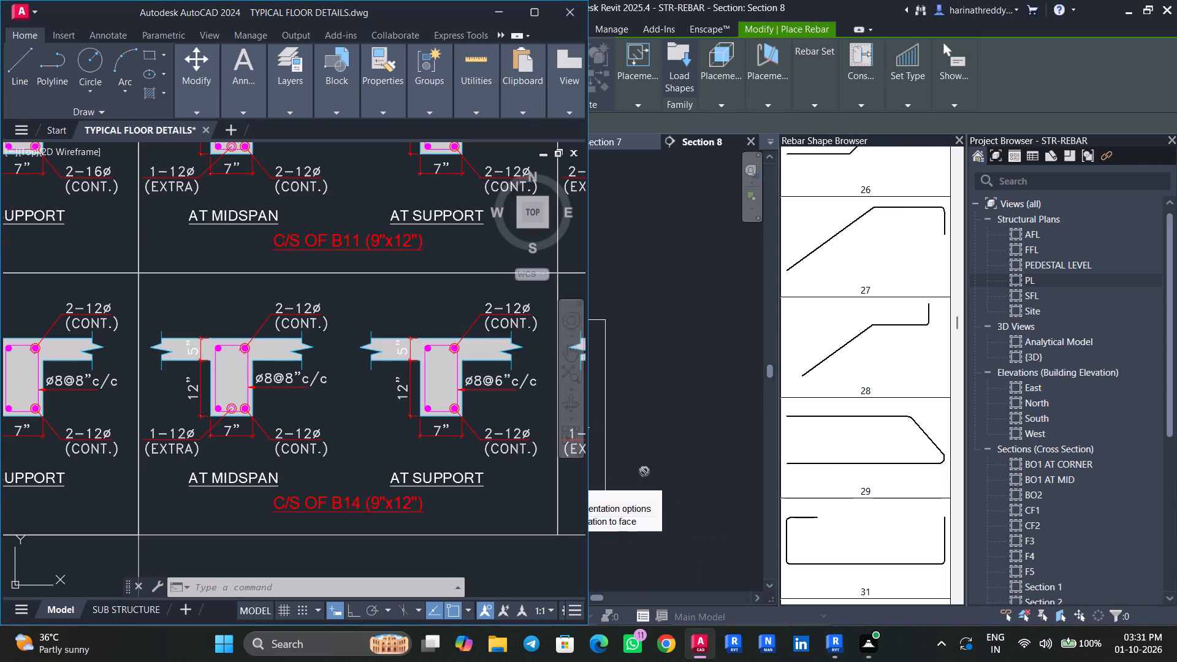
pyautogui.click(508, 17)
pyautogui.scroll(-13, 907, 395)
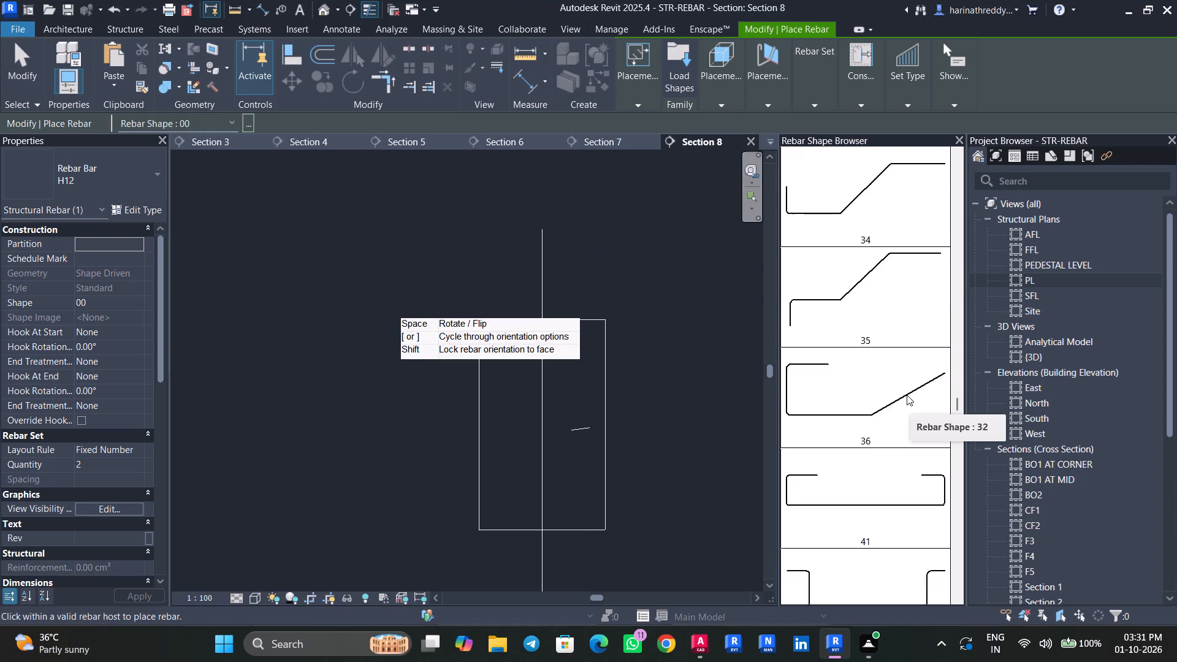
pyautogui.scroll(-12, 907, 395)
pyautogui.click(874, 478)
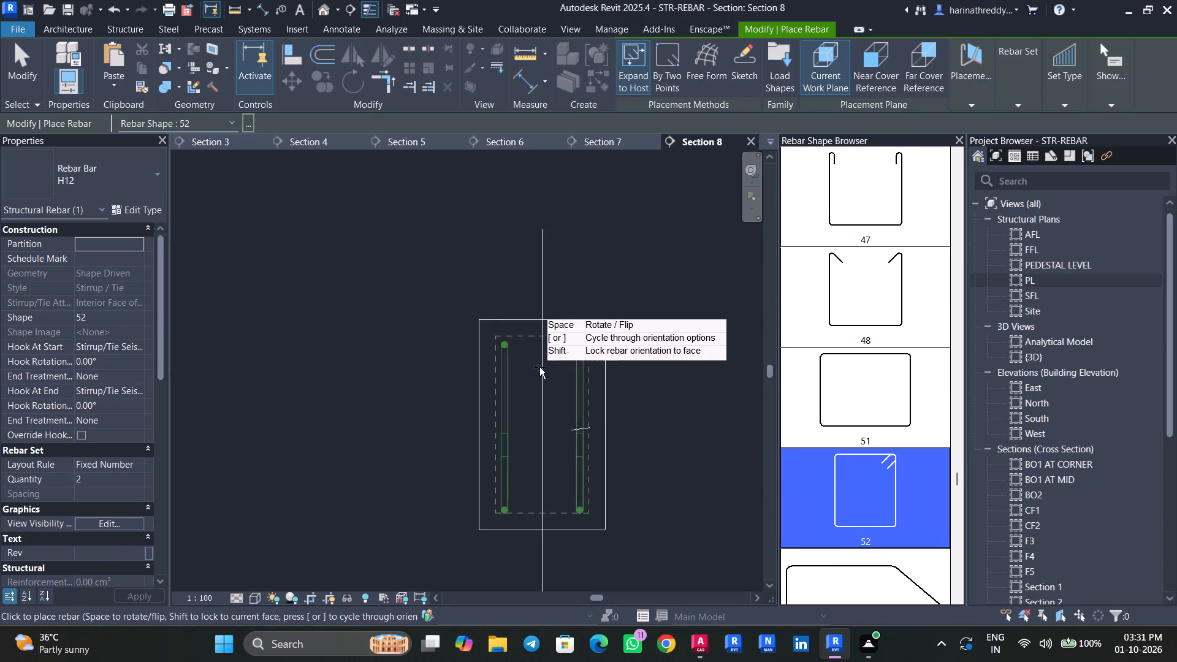
pyautogui.click(970, 90)
pyautogui.click(961, 133)
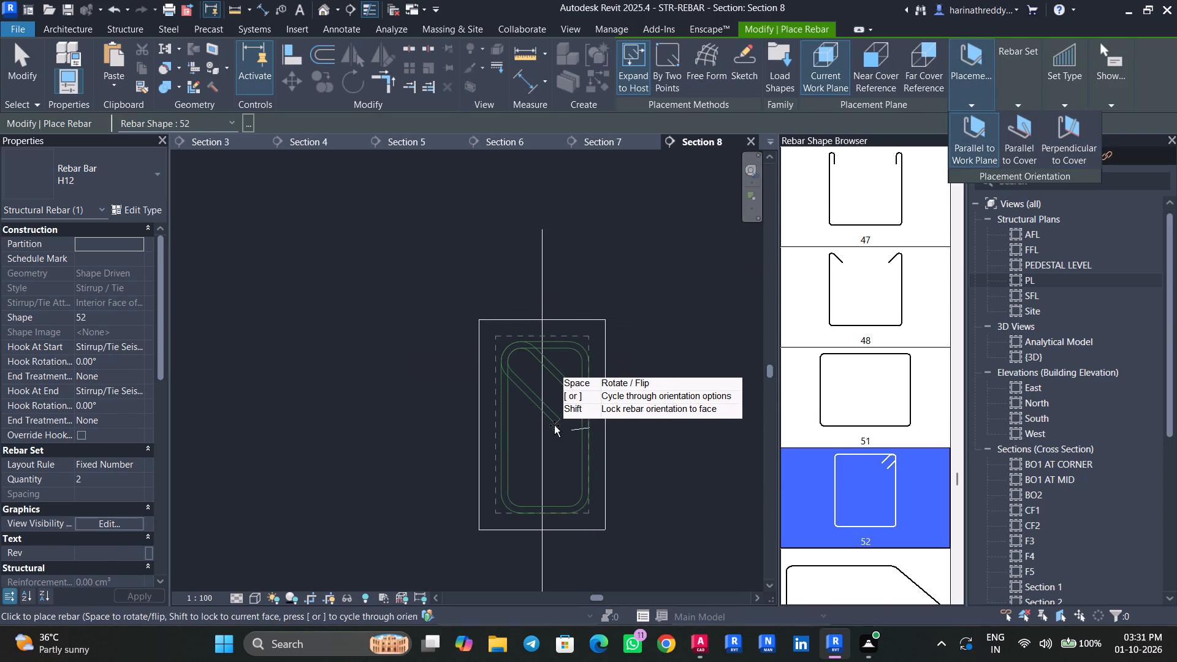
pyautogui.click(554, 425)
pyautogui.press('Escape')
pyautogui.press('Escape')
# Change the B14 stirrup to bar type H8 with a Maximum Spacing layout at 8".
pyautogui.click(547, 410)
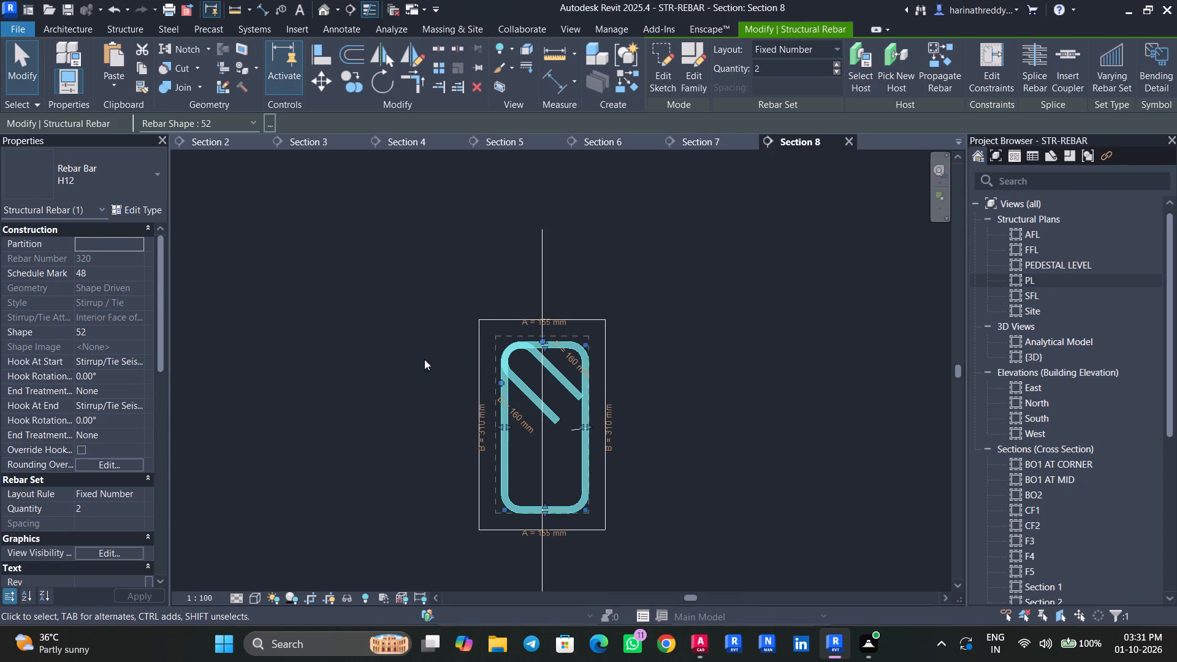
pyautogui.click(104, 181)
pyautogui.click(56, 272)
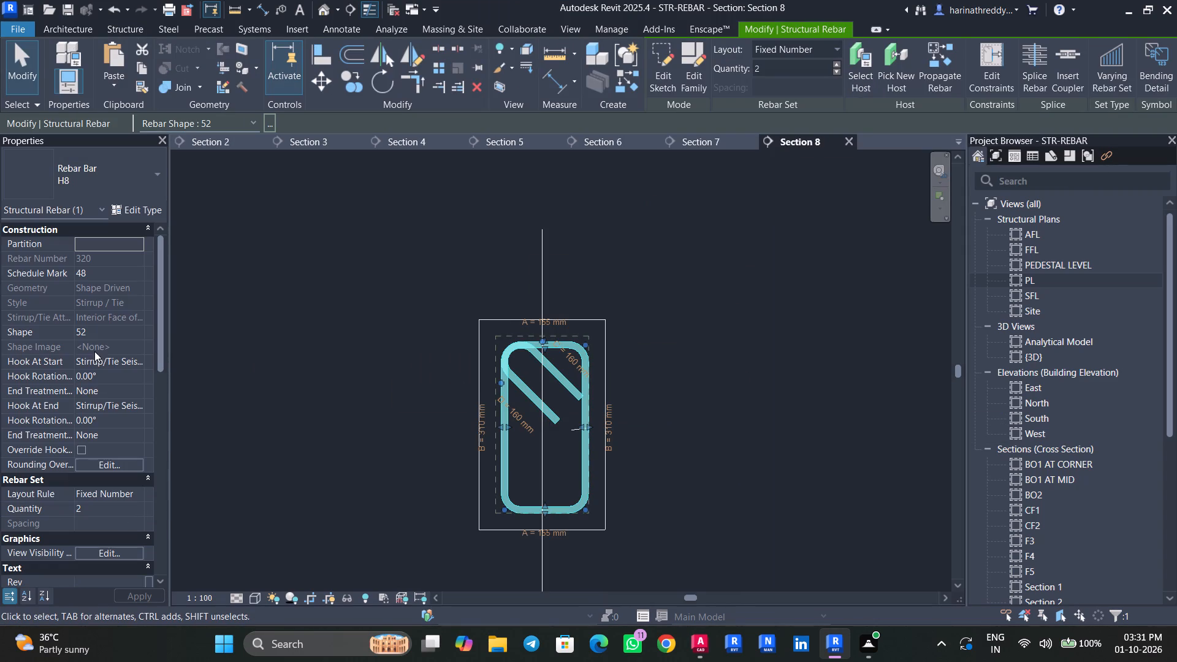
pyautogui.click(129, 493)
pyautogui.click(142, 494)
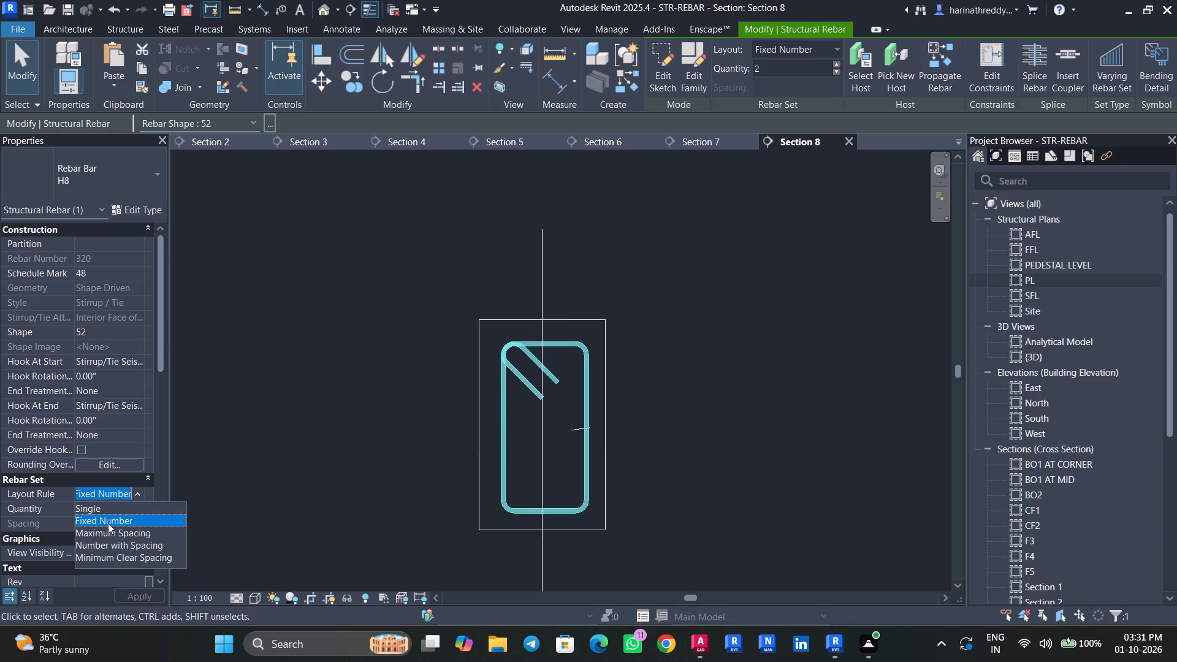
pyautogui.click(113, 536)
pyautogui.click(120, 525)
pyautogui.moveTo(127, 523); pyautogui.dragTo(20, 523)
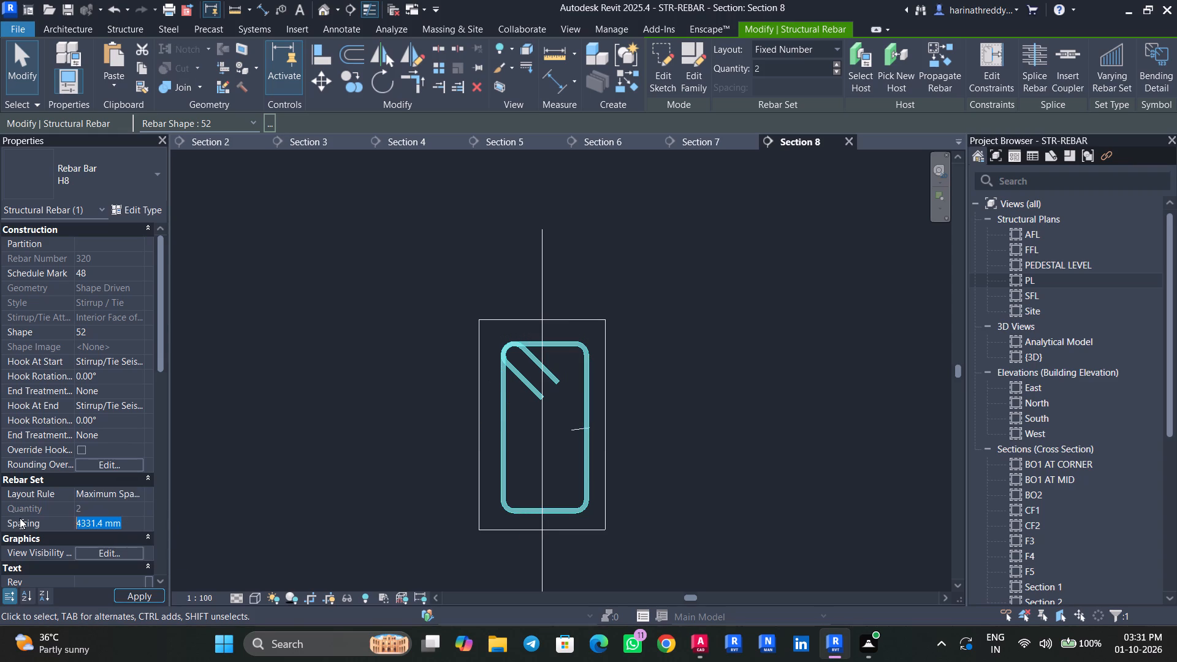
pyautogui.write('8"')
pyautogui.press('Return')
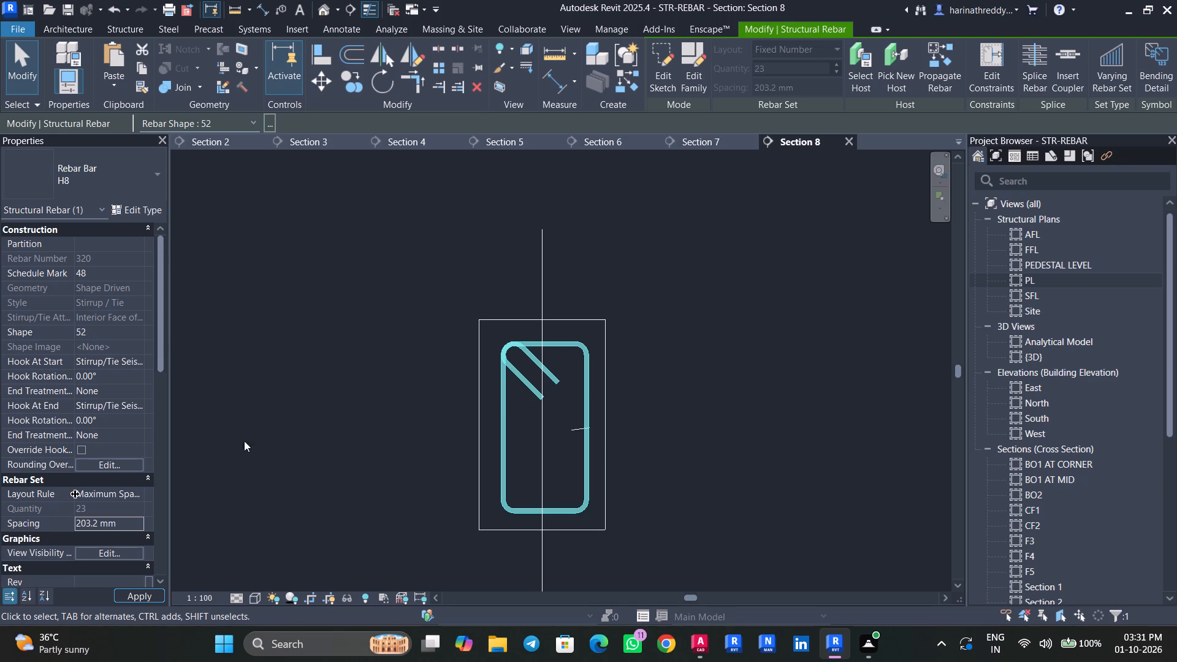
pyautogui.press('Escape')
pyautogui.press('Escape')
# Place a pair of straight H12 bars, shape 00, perpendicular to cover along the top of the B14 stirrup.
pyautogui.click(608, 367)
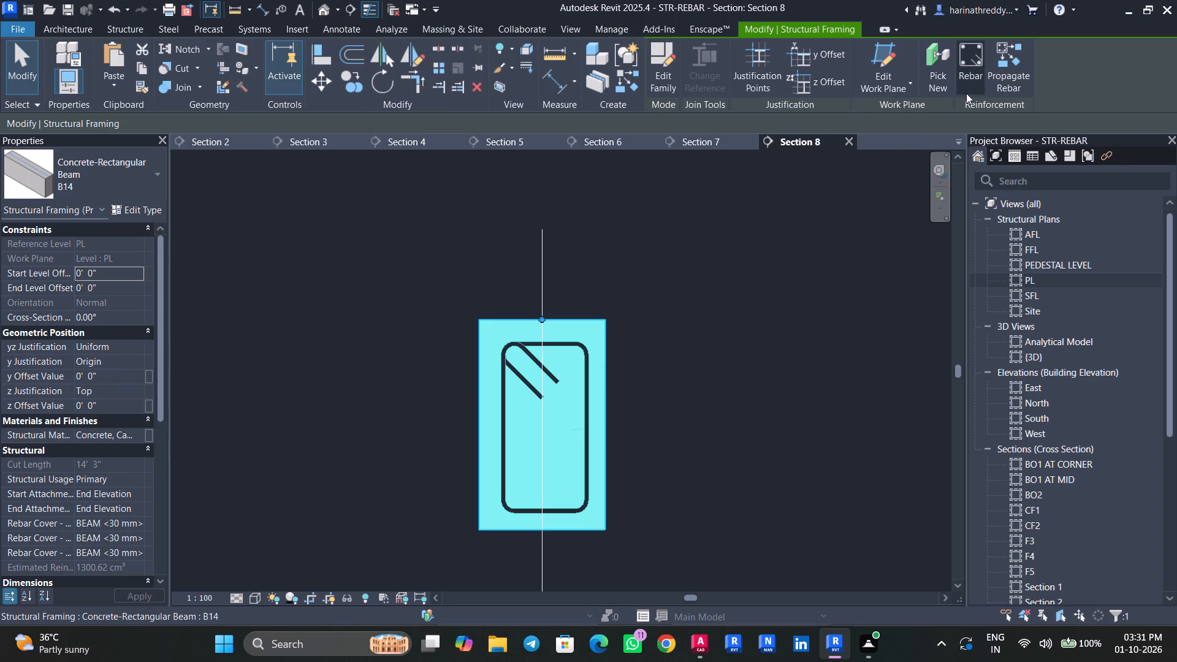
pyautogui.click(973, 80)
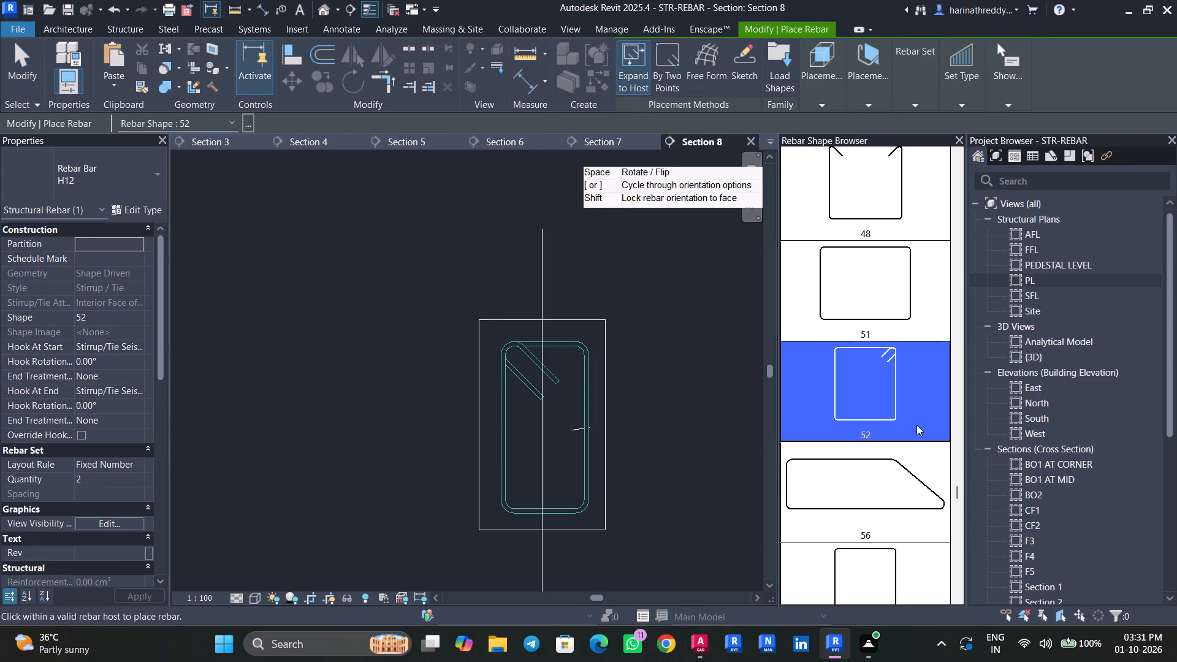
pyautogui.moveTo(958, 492); pyautogui.dragTo(959, 163)
pyautogui.click(889, 177)
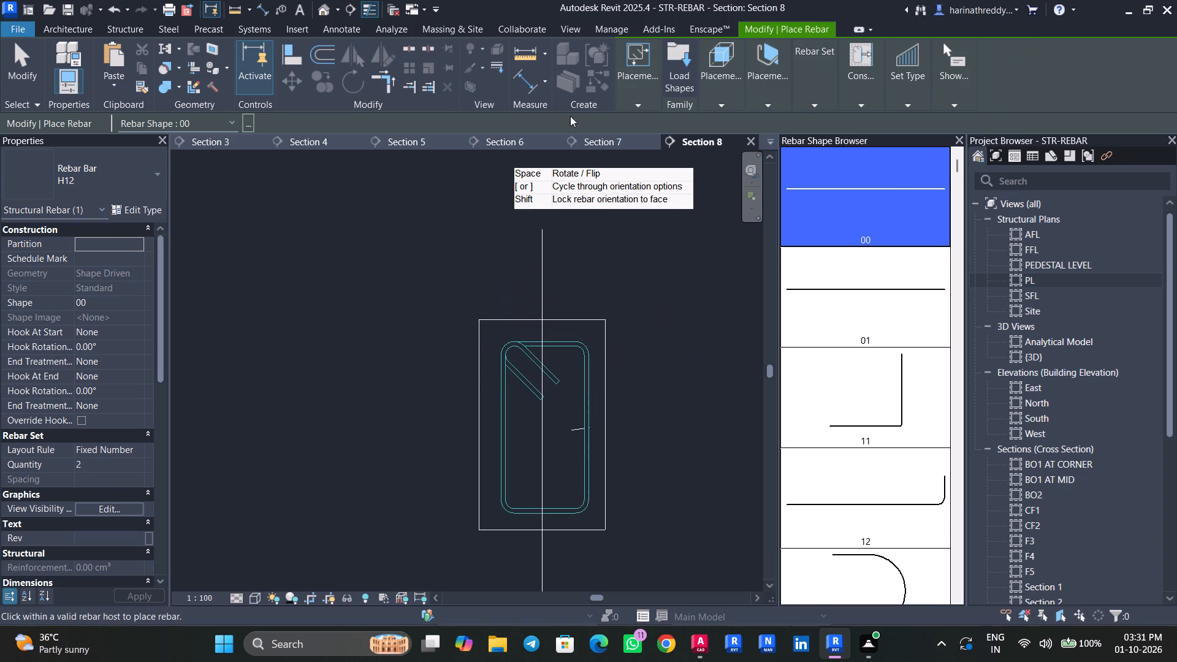
pyautogui.click(768, 97)
pyautogui.click(872, 142)
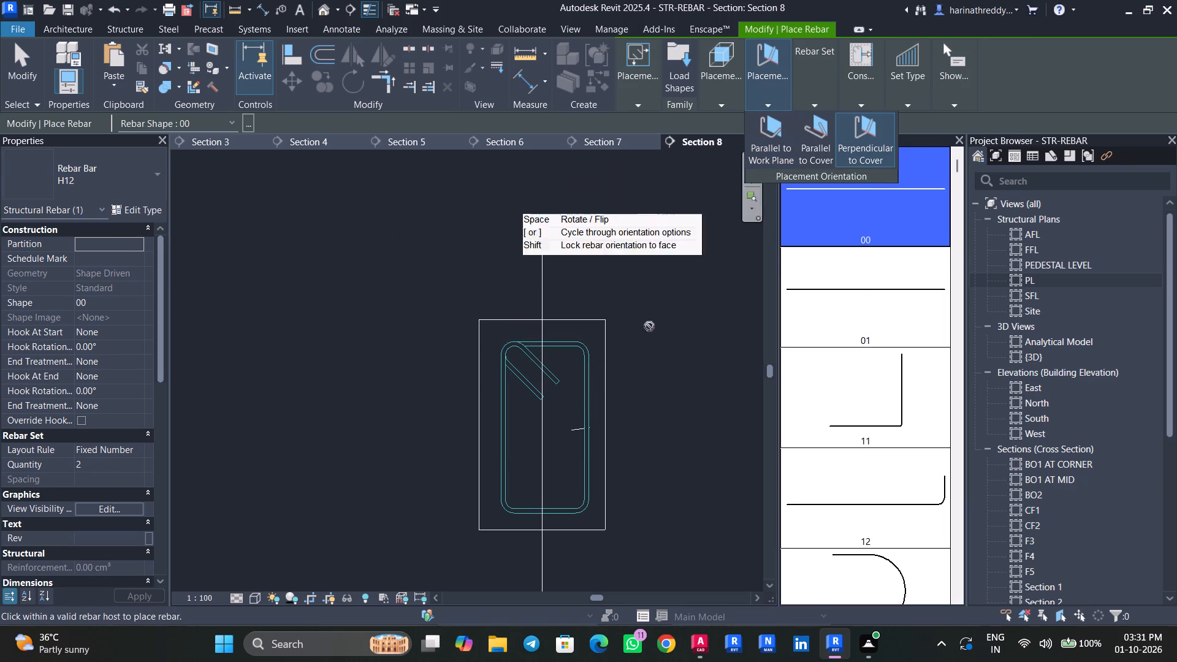
pyautogui.scroll(4, 531, 359)
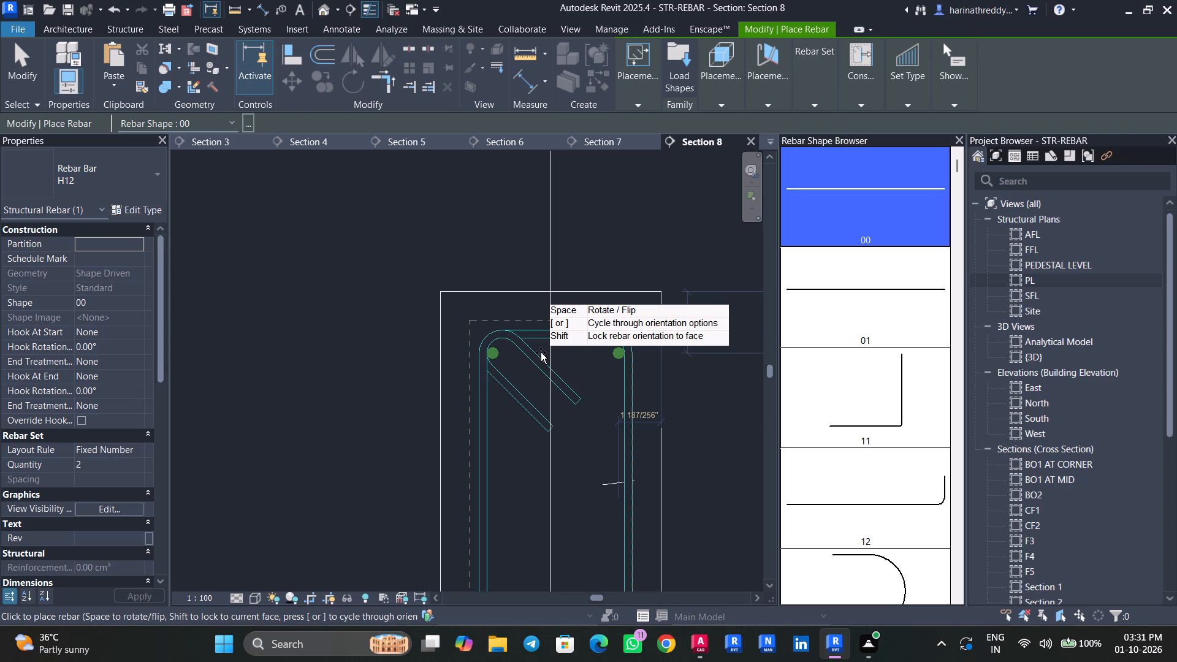
pyautogui.scroll(3, 541, 350)
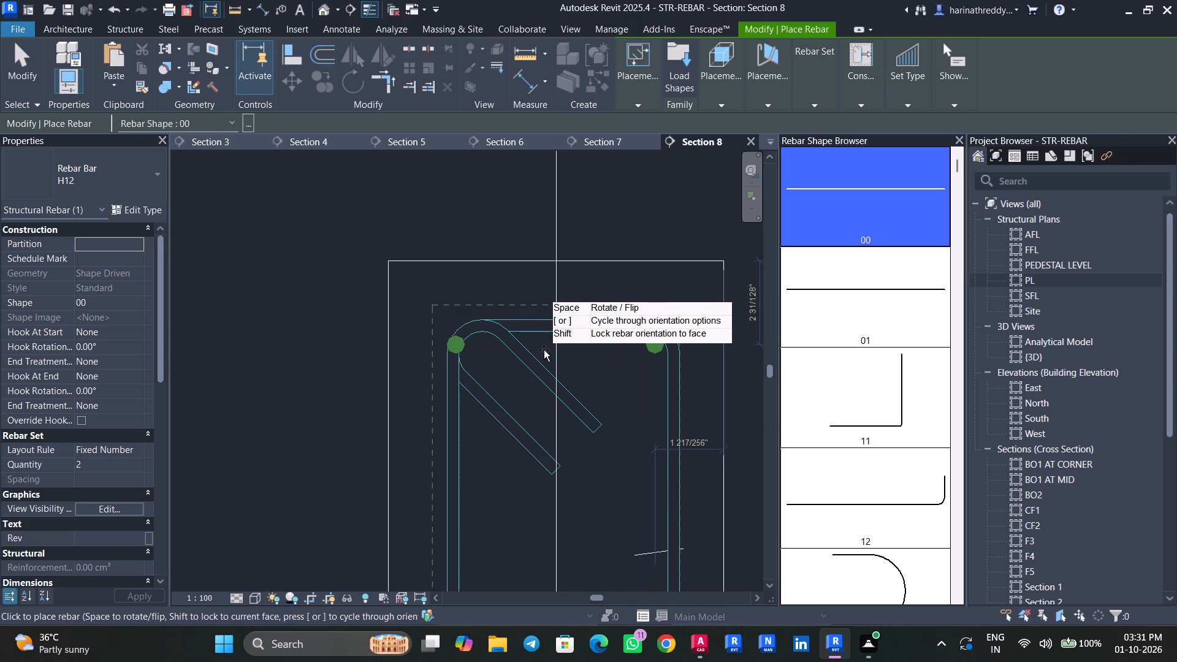
pyautogui.click(544, 350)
# Place a matching pair of straight H12 bars, shape 00, along the bottom of the B14 stirrup.
pyautogui.moveTo(530, 443); pyautogui.dragTo(485, 145, button='middle')
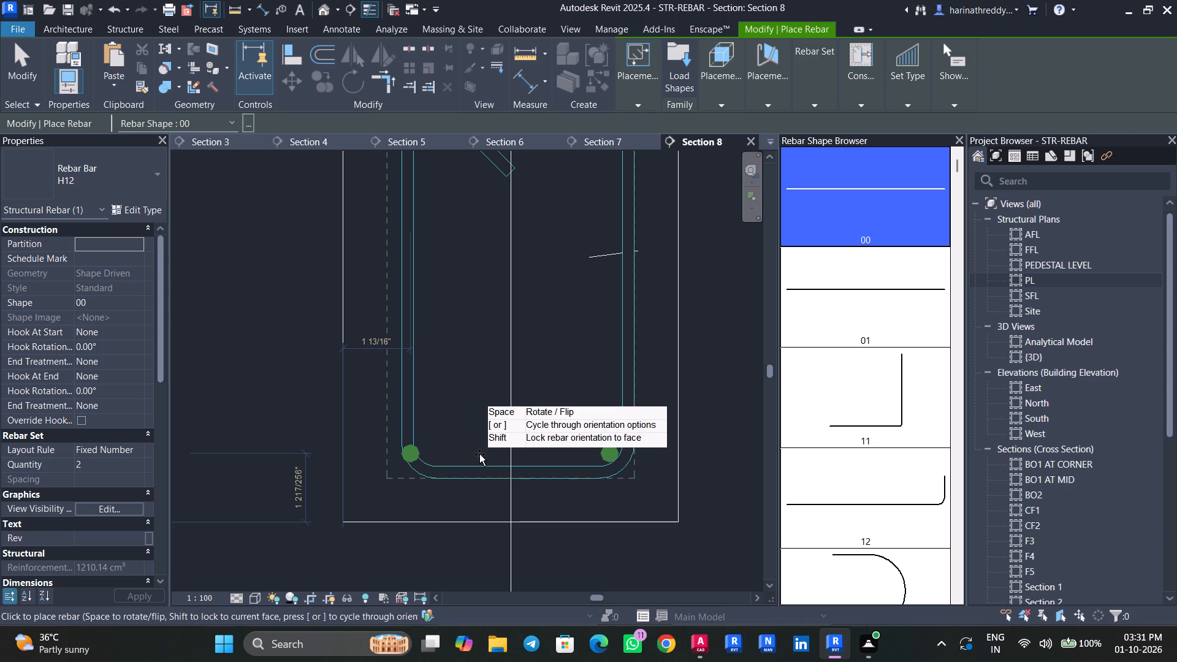
pyautogui.click(487, 451)
pyautogui.press('Escape')
pyautogui.press('Escape')
pyautogui.press('Escape')
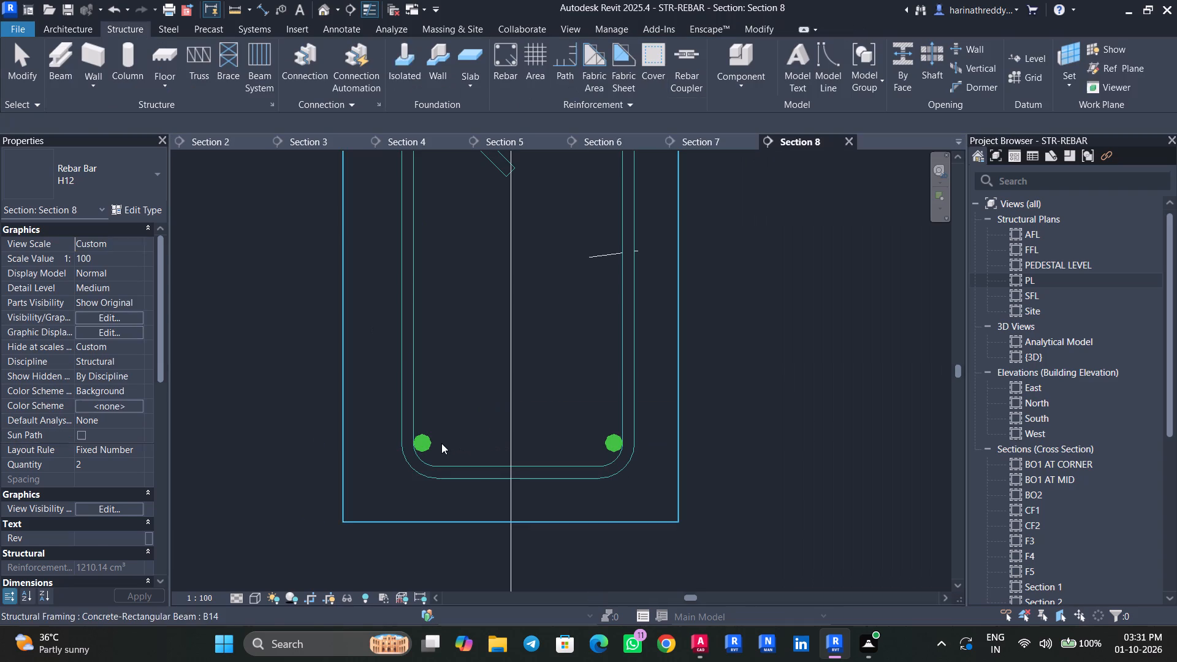
# Move the bottom pair of H12 bars down and inward so they sit inside the stirrup's lower corners.
pyautogui.click(438, 440)
pyautogui.press('Escape')
pyautogui.scroll(5, 418, 449)
pyautogui.click(430, 447)
pyautogui.scroll(4, 430, 447)
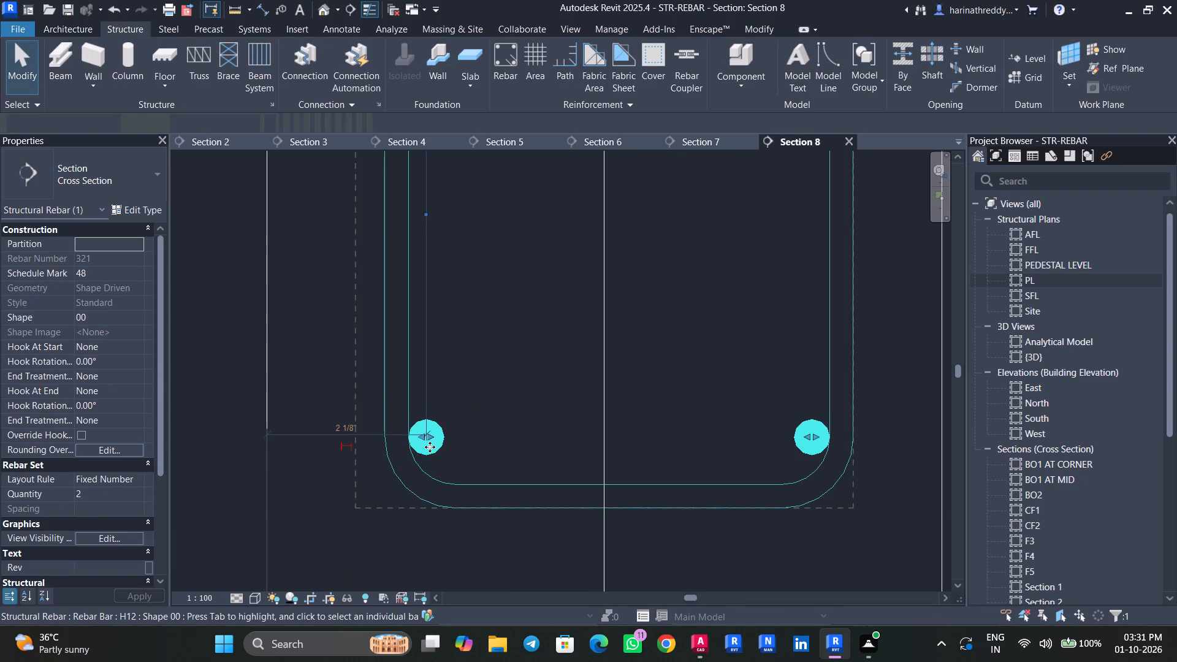
pyautogui.press('Down')
pyautogui.moveTo(430, 446); pyautogui.dragTo(448, 492)
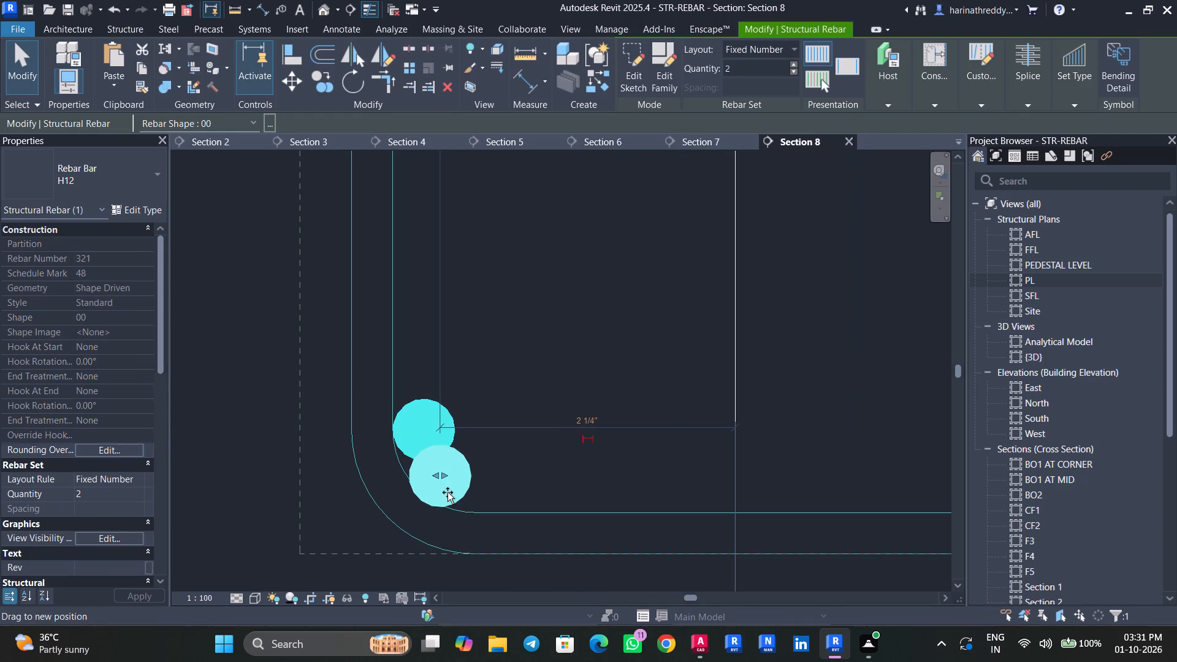
pyautogui.moveTo(448, 492); pyautogui.dragTo(459, 492)
pyautogui.scroll(-4, 541, 462)
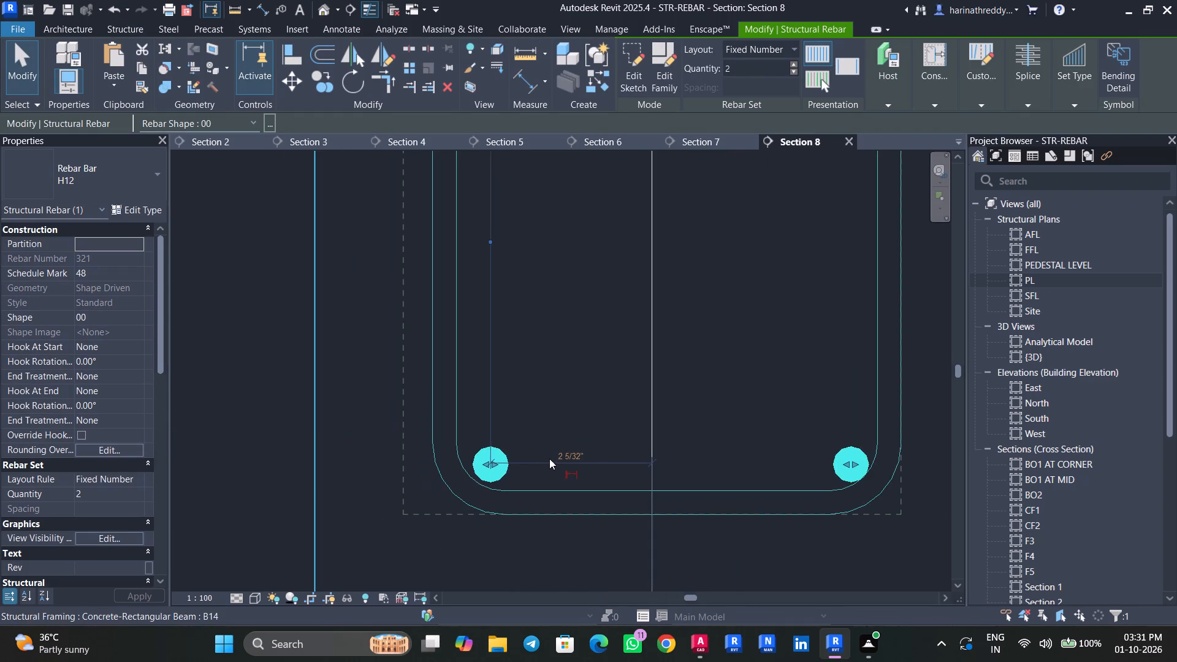
pyautogui.scroll(2, 471, 476)
pyautogui.click(493, 458)
pyautogui.scroll(-5, 539, 462)
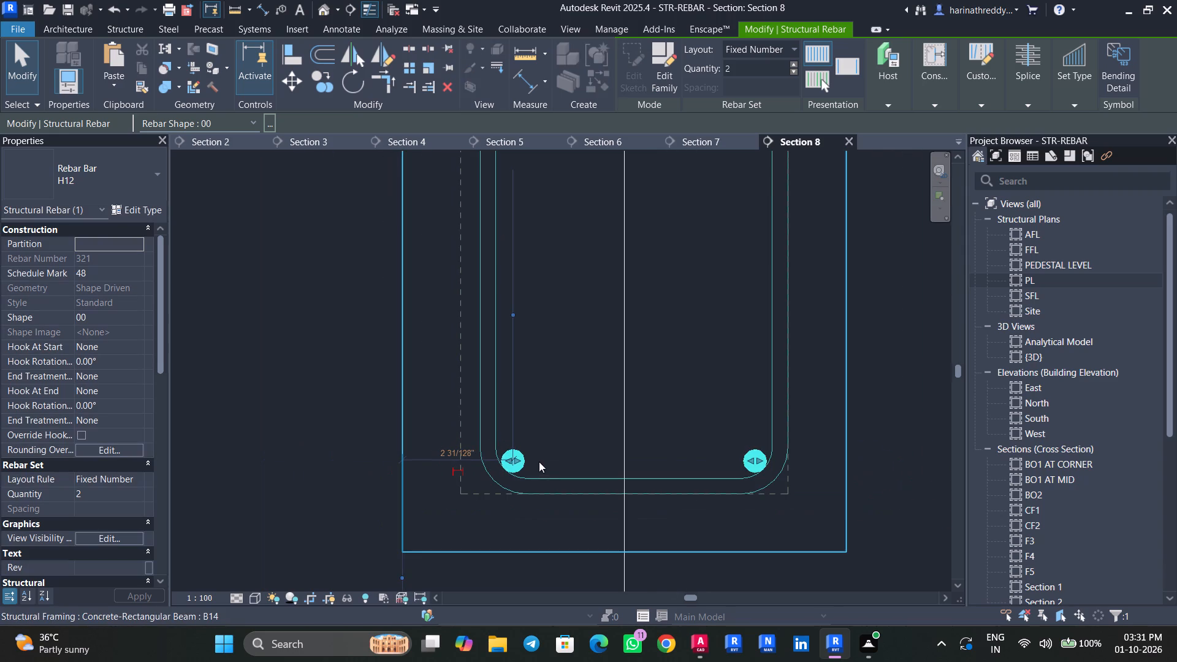
pyautogui.scroll(-3, 637, 420)
pyautogui.moveTo(605, 340); pyautogui.dragTo(592, 588, button='middle')
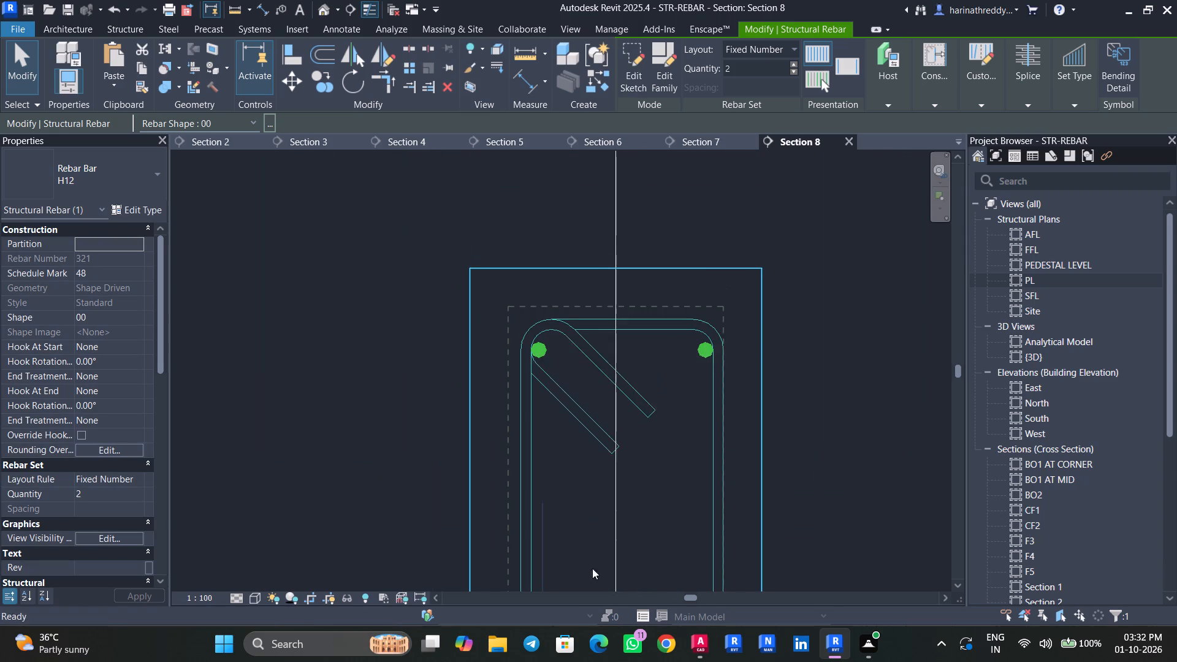
pyautogui.scroll(4, 547, 351)
pyautogui.click(311, 199)
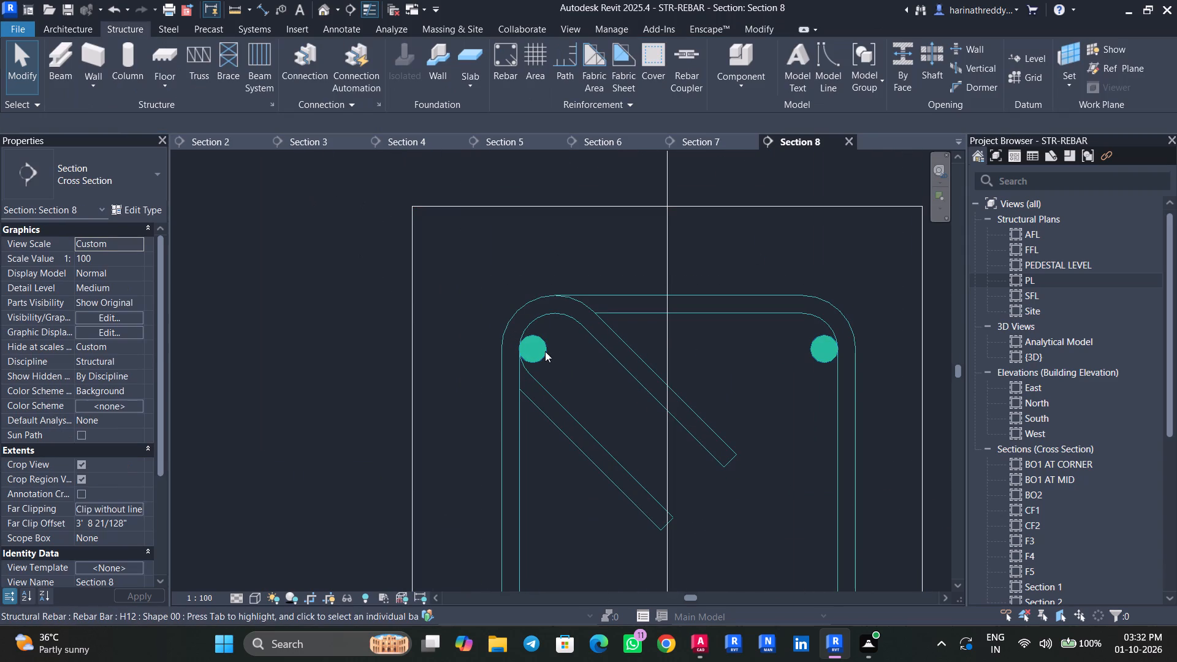
# Move the top pair of H12 bars up and inward so they sit inside the B14 stirrup's upper corners.
pyautogui.click(545, 351)
pyautogui.scroll(5, 534, 351)
pyautogui.moveTo(536, 331); pyautogui.dragTo(554, 294)
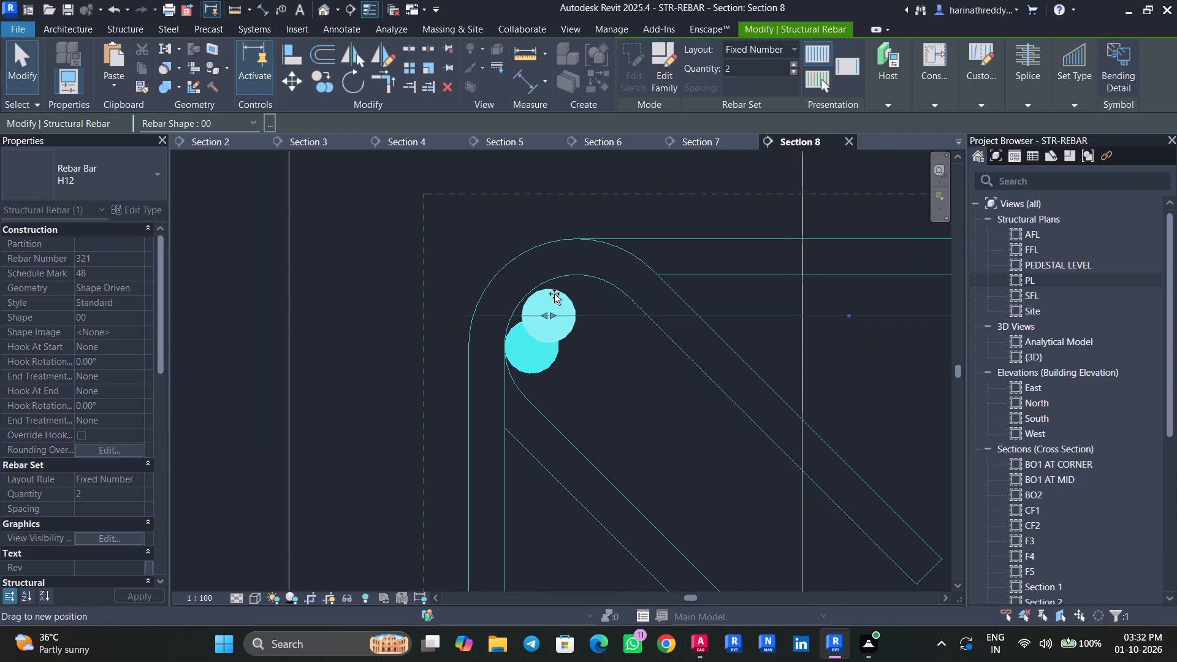
pyautogui.moveTo(554, 294); pyautogui.dragTo(557, 292)
pyautogui.scroll(-4, 592, 340)
pyautogui.moveTo(615, 350); pyautogui.dragTo(522, 376, button='middle')
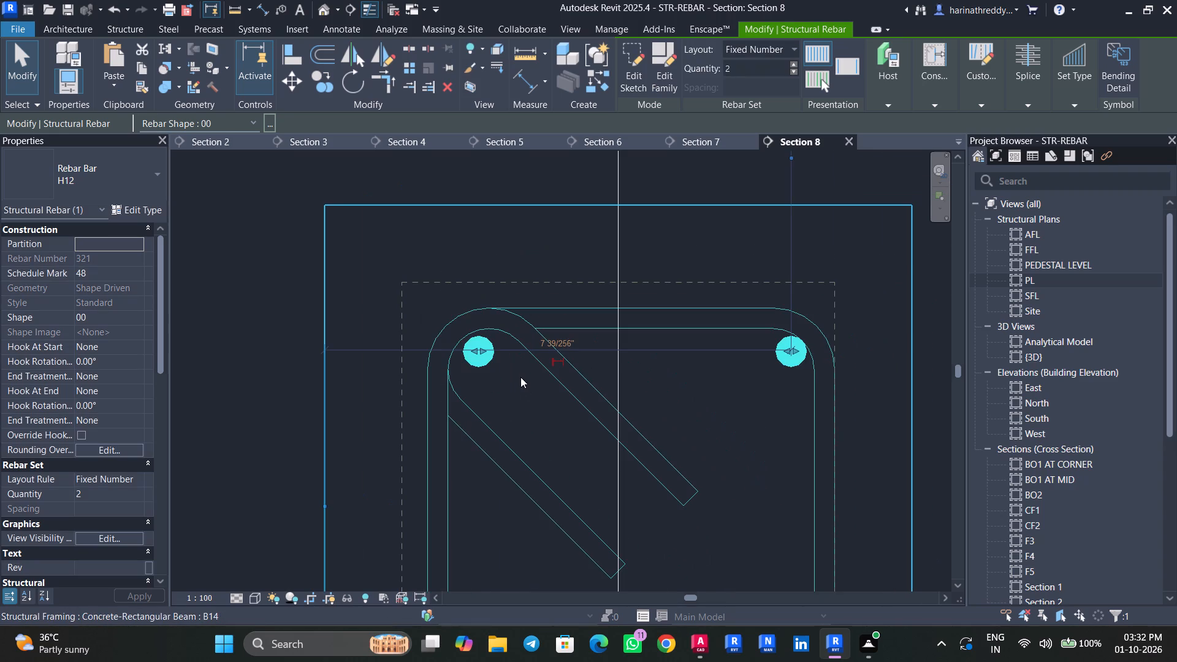
pyautogui.scroll(8, 479, 338)
pyautogui.moveTo(475, 370); pyautogui.dragTo(464, 365)
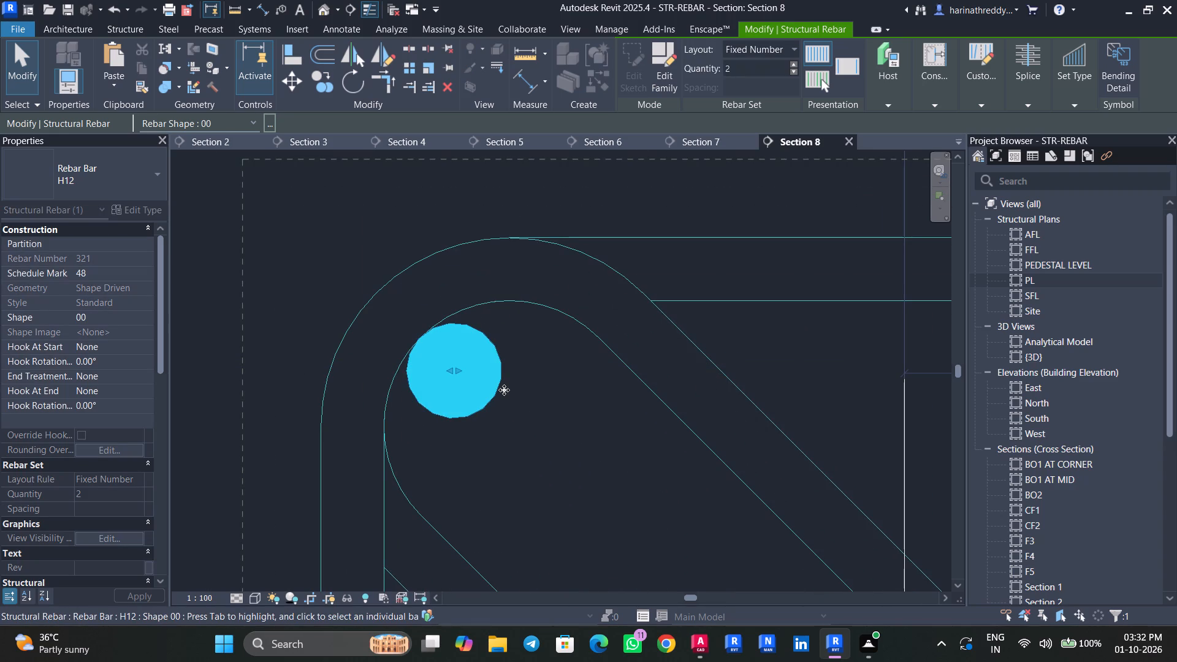
pyautogui.moveTo(471, 350); pyautogui.dragTo(485, 335)
pyautogui.click(465, 370)
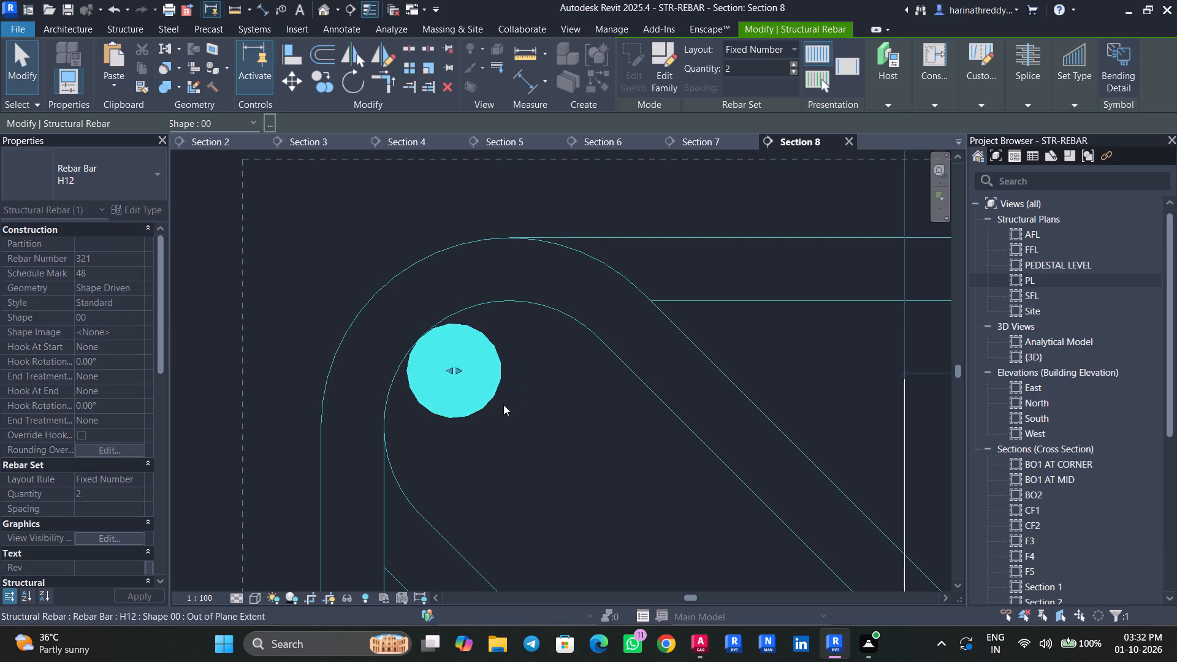
pyautogui.scroll(-9, 504, 402)
pyautogui.press('Escape')
pyautogui.press('Escape')
pyautogui.moveTo(650, 363); pyautogui.dragTo(627, 325, button='middle')
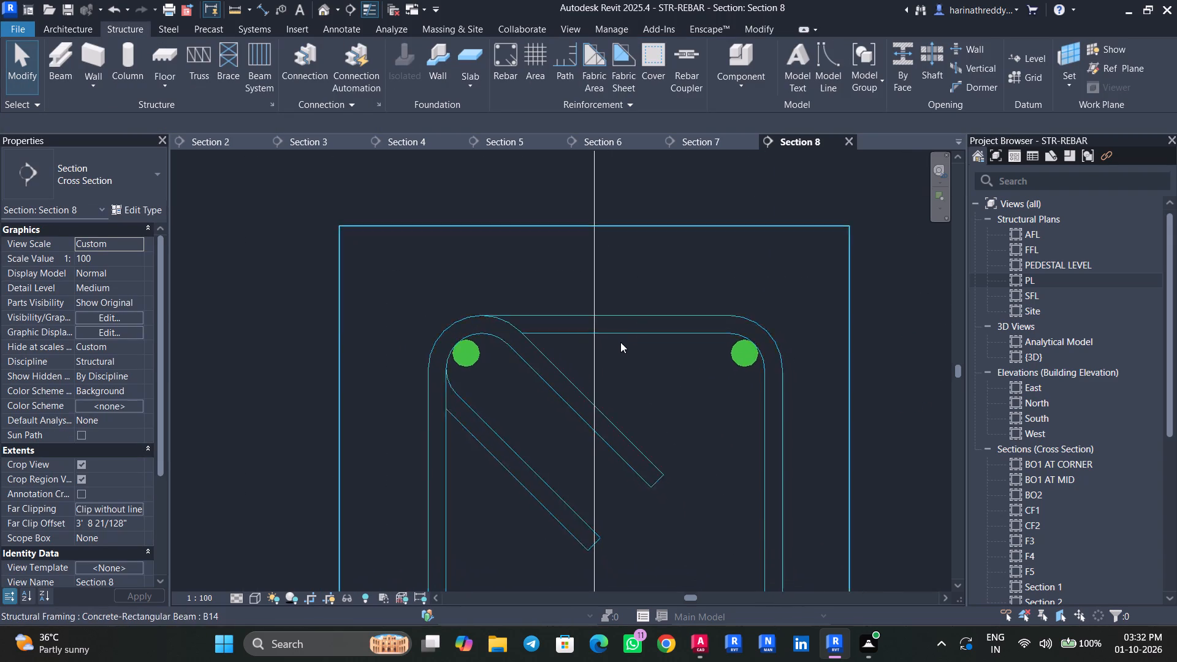
# Place a single straight H12 bar, shape 00, with a Single layout midway between the two bottom corner bars.
pyautogui.scroll(-4, 620, 342)
pyautogui.moveTo(619, 435); pyautogui.dragTo(591, 272, button='middle')
pyautogui.click(511, 536)
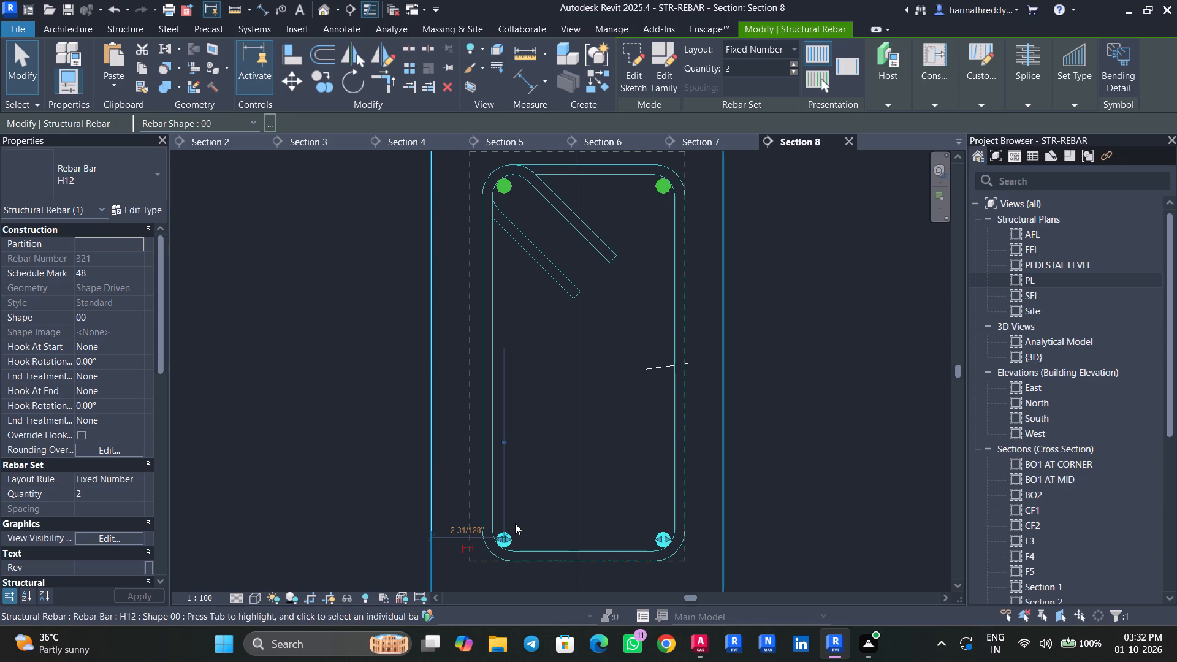
pyautogui.write('CS')
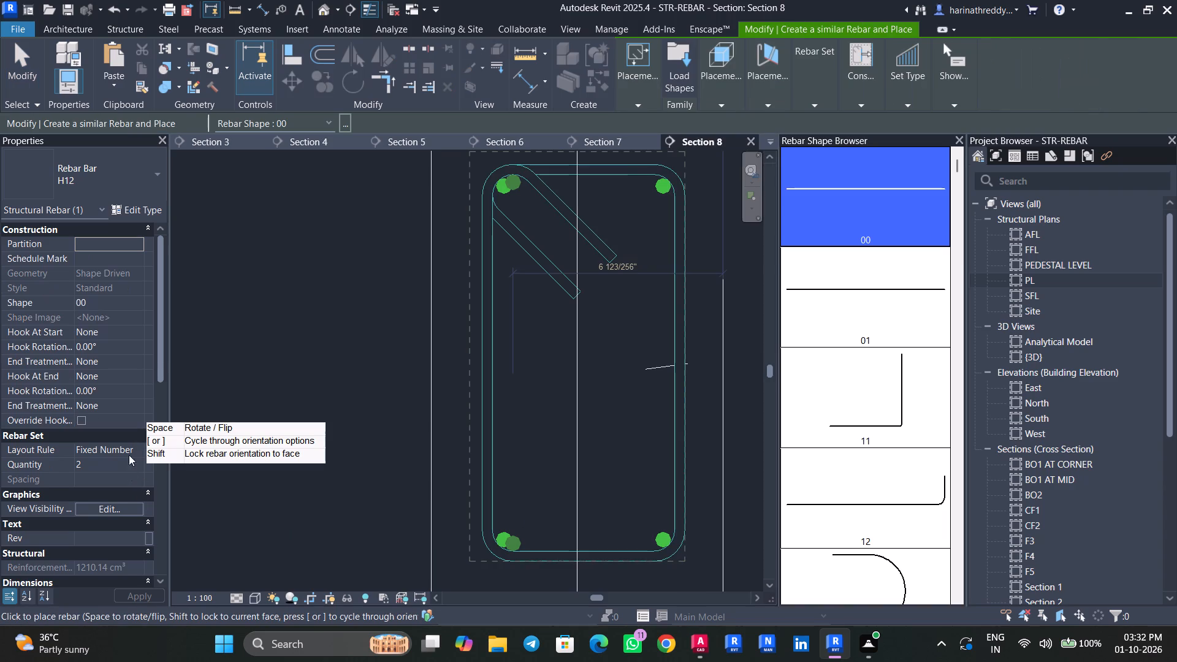
pyautogui.click(133, 447)
pyautogui.click(110, 464)
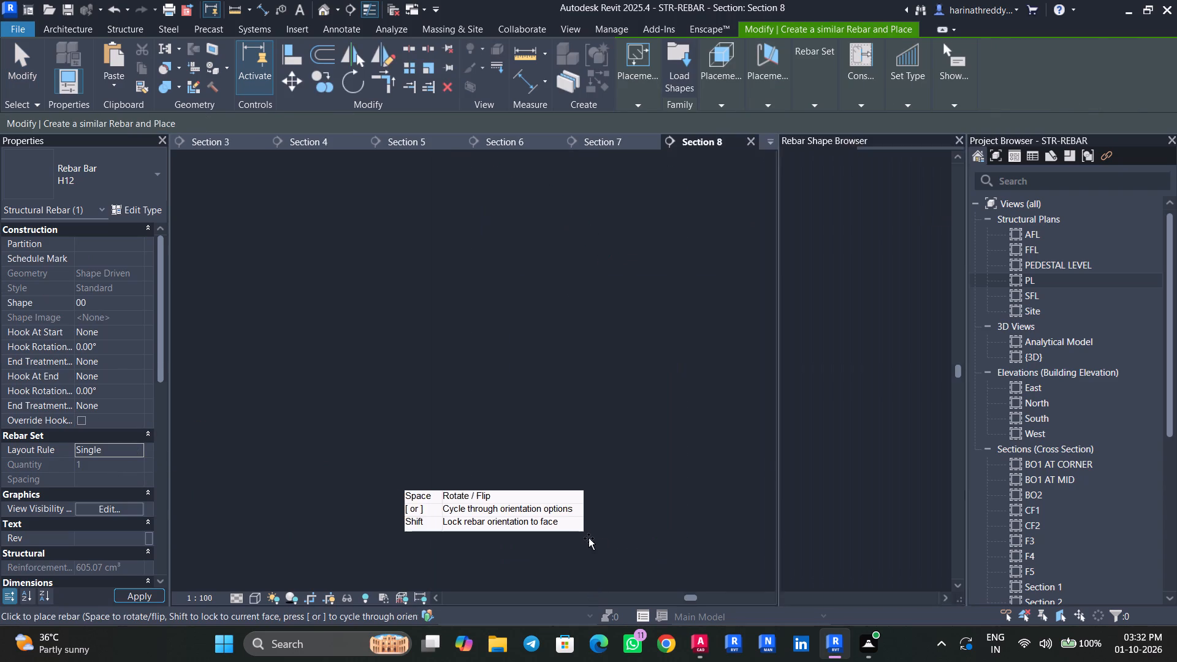
pyautogui.scroll(6, 576, 545)
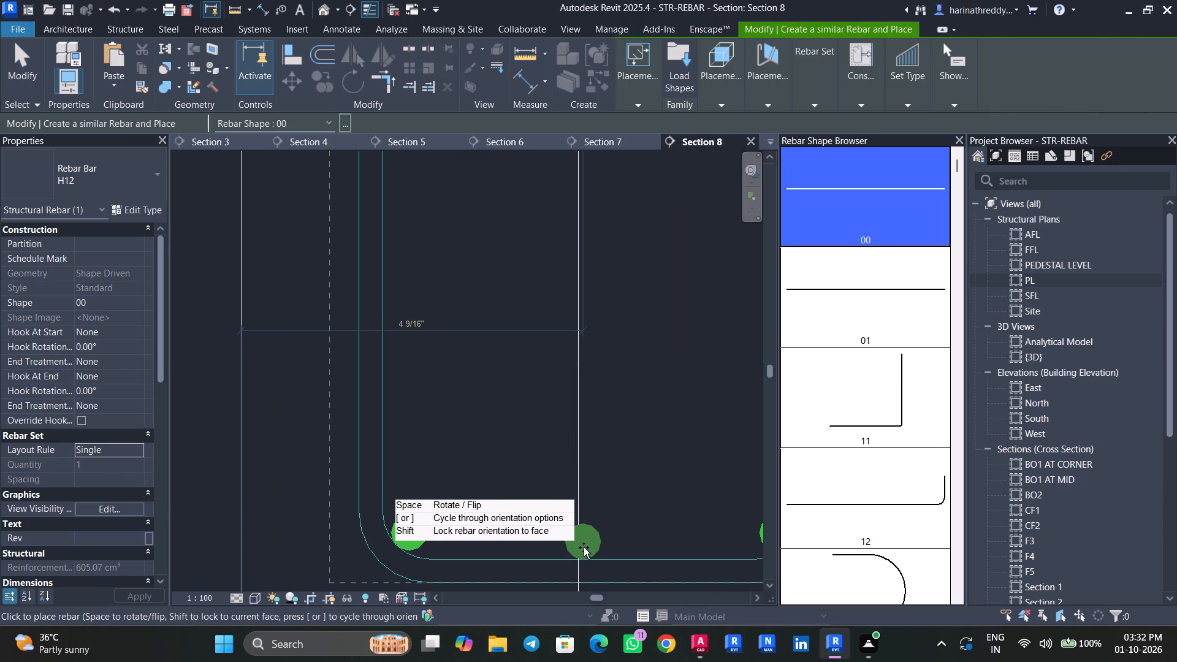
pyautogui.scroll(-3, 584, 547)
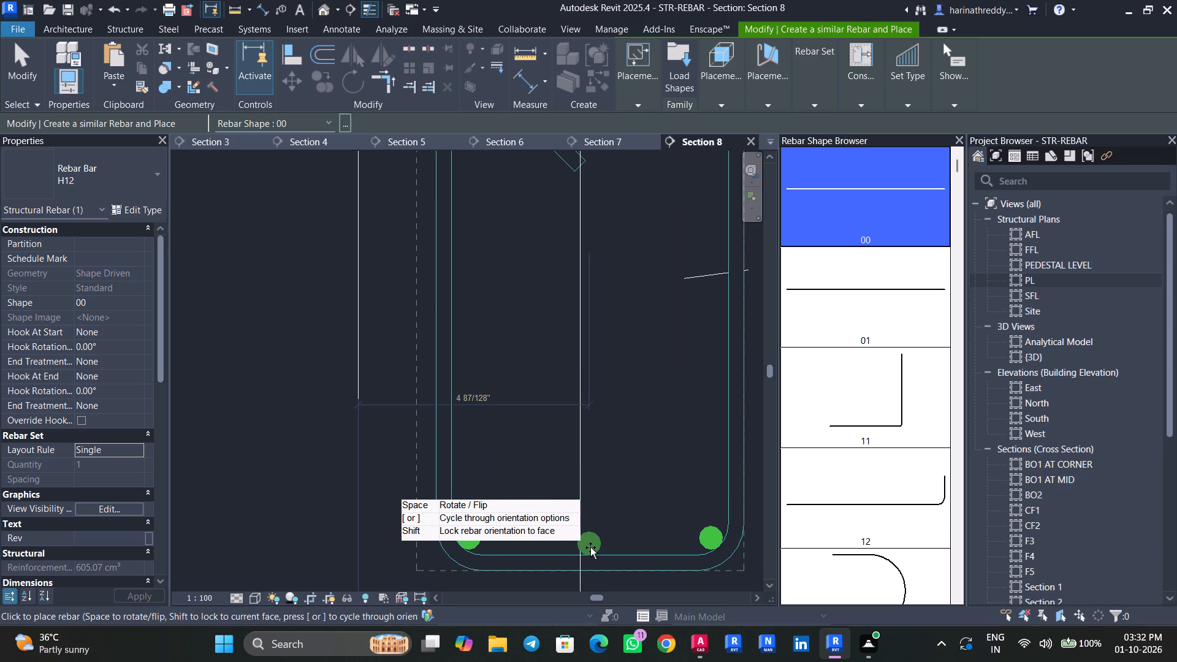
pyautogui.click(590, 547)
pyautogui.press('Escape')
pyautogui.press('Escape')
# Select all H12 bar instances and show them unobscured in the {3D} view.
pyautogui.click(602, 538)
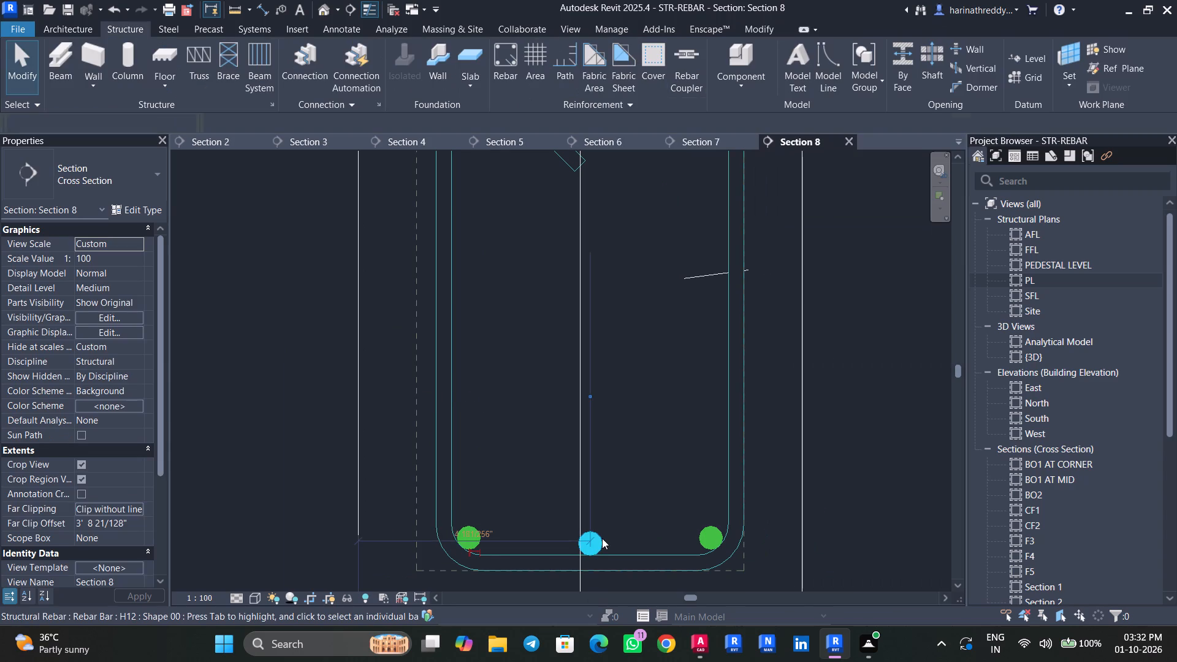
pyautogui.write('SA')
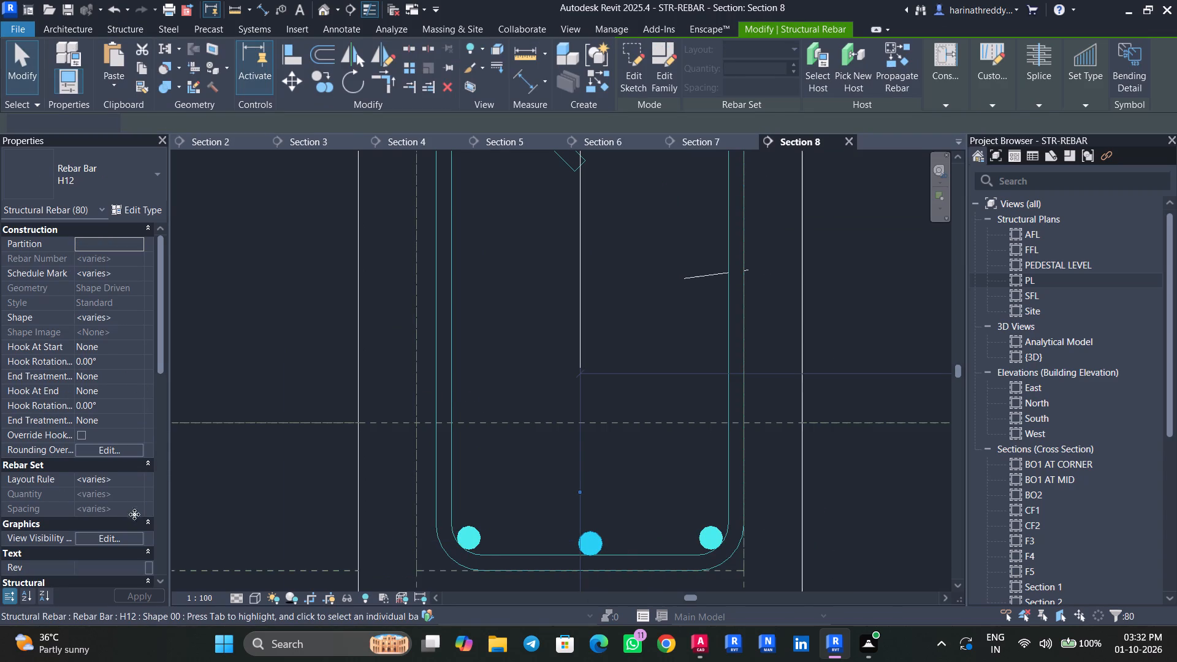
pyautogui.click(132, 532)
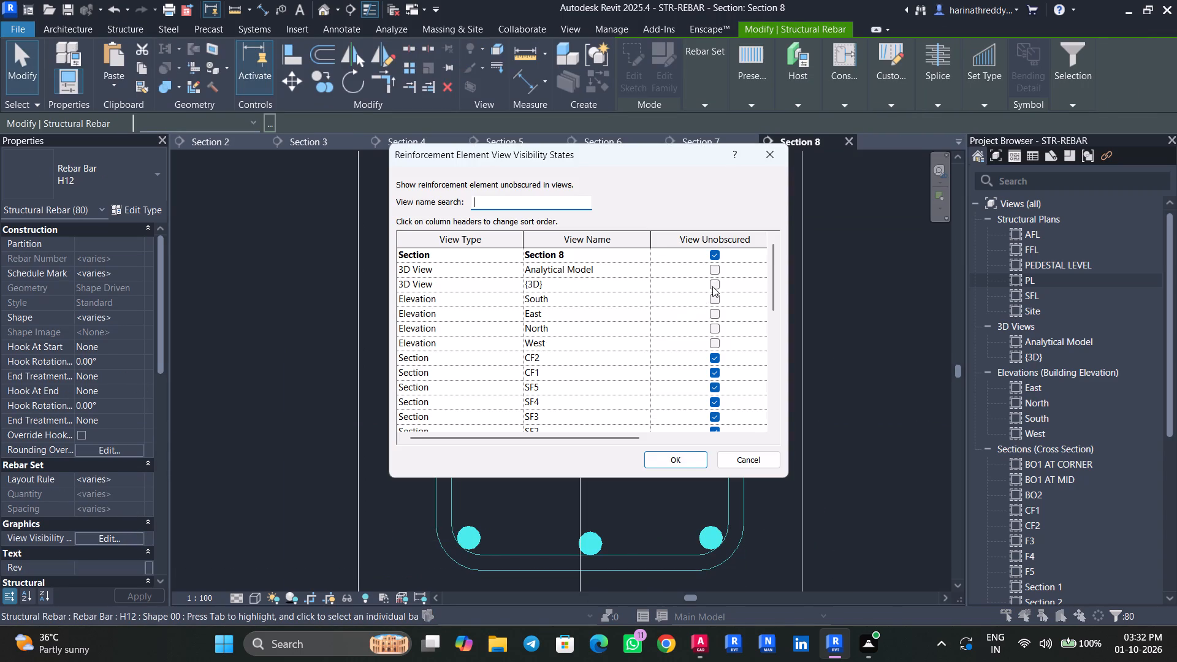
pyautogui.click(712, 286)
pyautogui.click(640, 283)
pyautogui.click(660, 452)
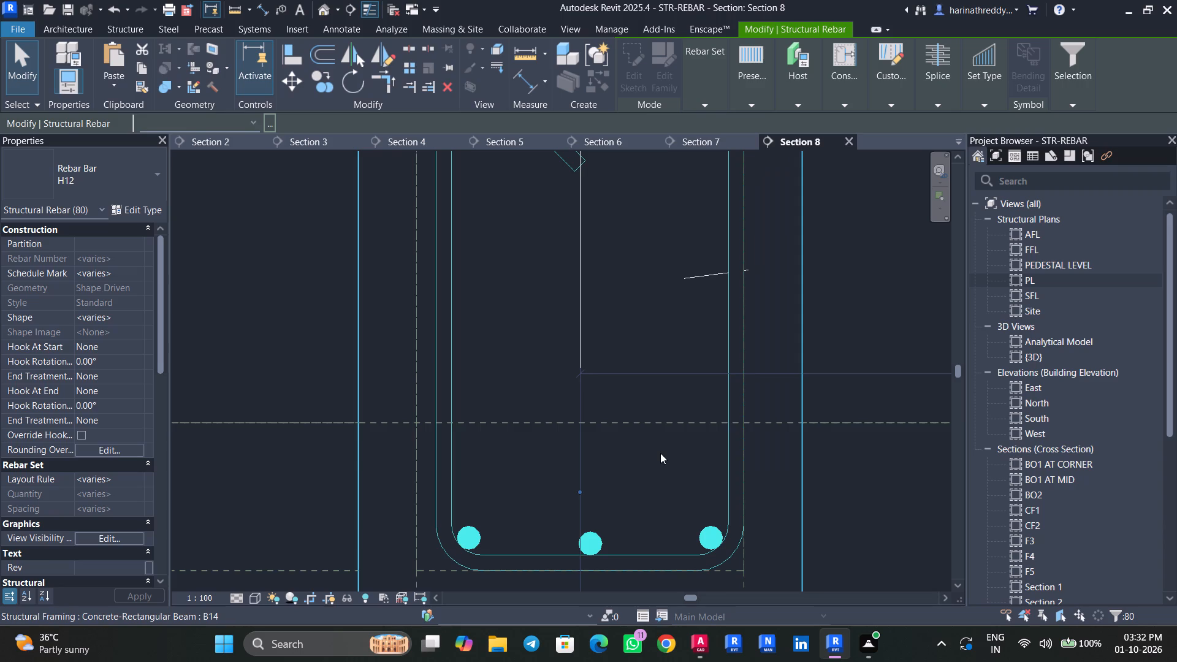
pyautogui.press('Escape')
pyautogui.press('Escape')
# Show the B14 beam's H8 stirrup set unobscured in the {3D} view.
pyautogui.click(720, 409)
pyautogui.press('Escape')
pyautogui.click(732, 413)
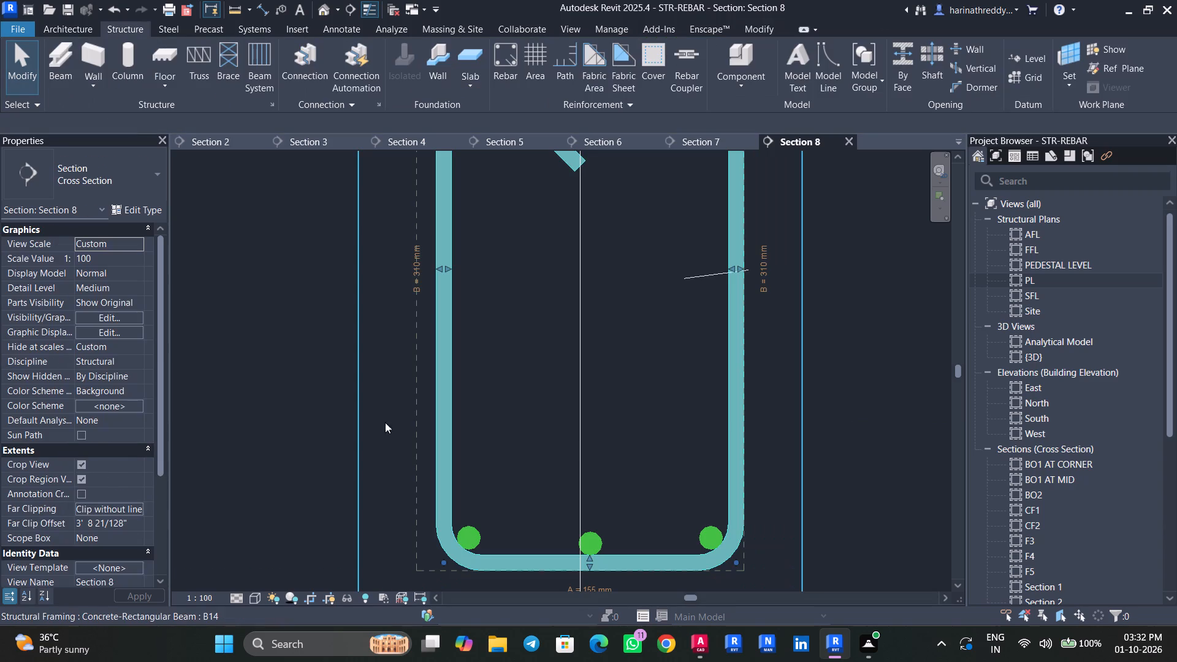
pyautogui.click(117, 552)
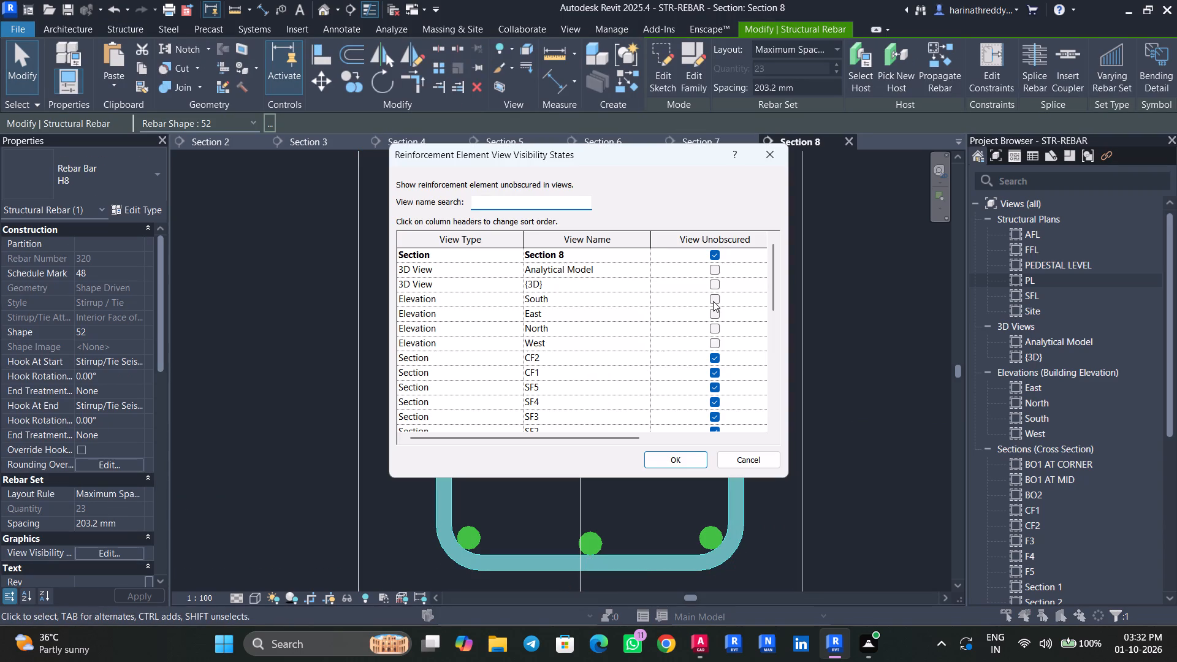
pyautogui.click(714, 284)
pyautogui.click(644, 284)
pyautogui.click(670, 454)
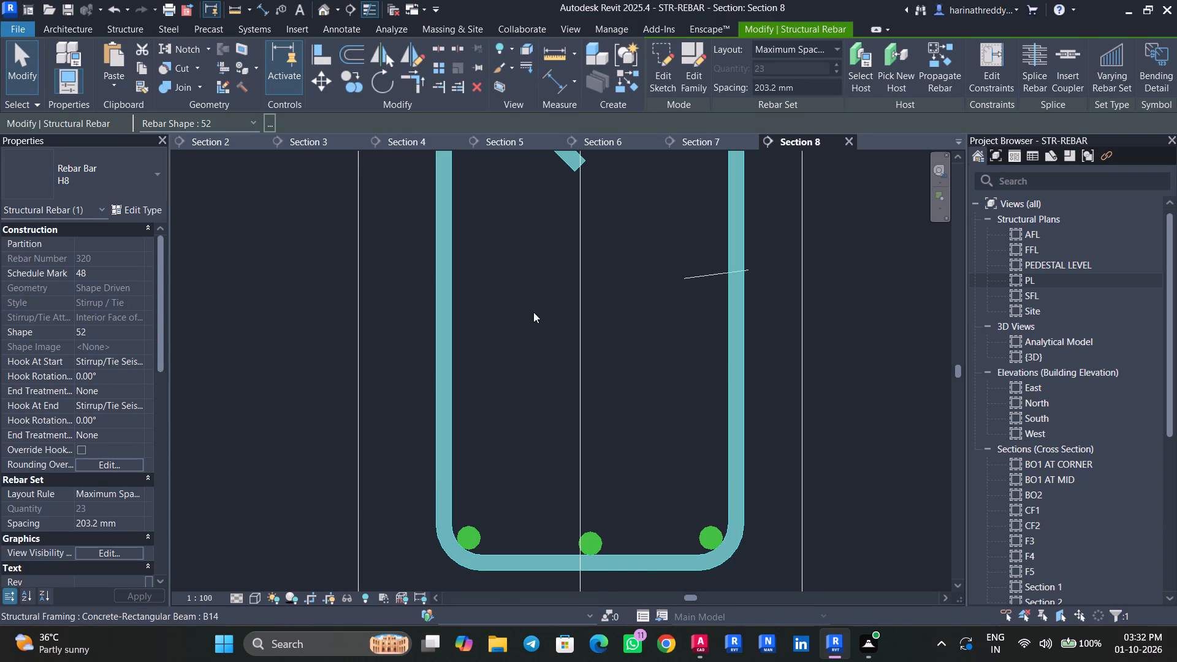
# In the 3D view, extend the B14 beam's middle bottom H12 bar through the junction with the crossing B01 beam.
pyautogui.click(330, 7)
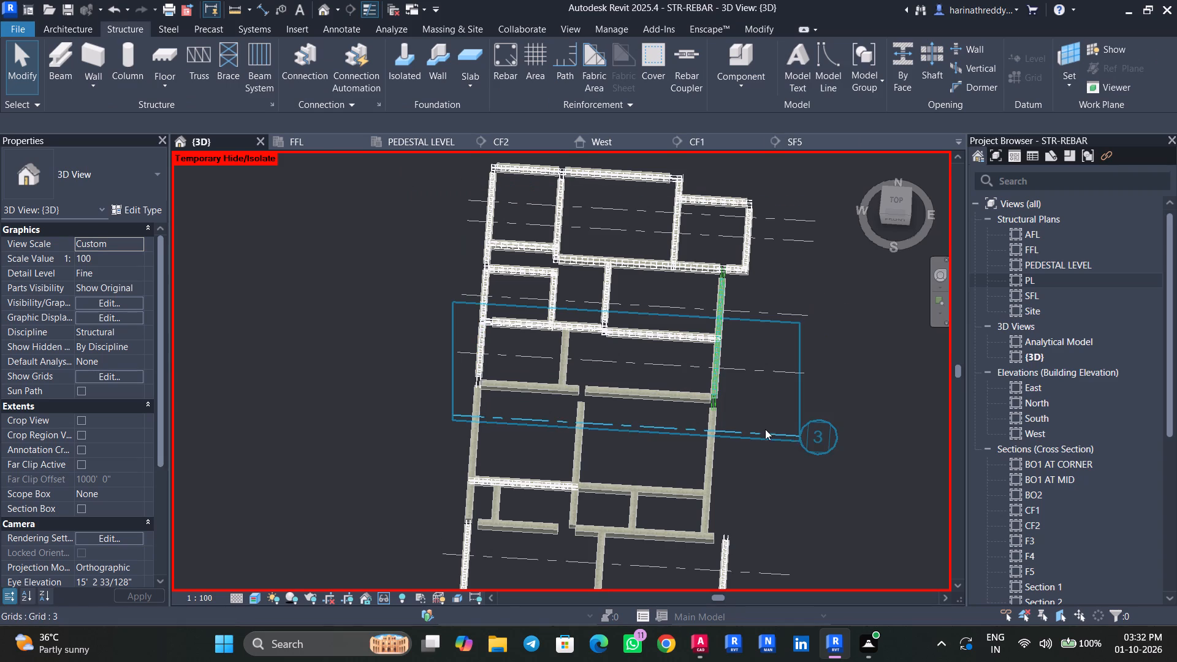
pyautogui.scroll(1, 740, 381)
pyautogui.scroll(-1, 740, 381)
pyautogui.scroll(8, 740, 381)
pyautogui.scroll(-1, 729, 319)
pyautogui.scroll(4, 729, 317)
pyautogui.moveTo(715, 310); pyautogui.dragTo(694, 479, button='middle')
pyautogui.moveTo(716, 338); pyautogui.dragTo(711, 535, button='middle')
pyautogui.press('Escape')
pyautogui.press('Escape')
pyautogui.scroll(9, 681, 314)
pyautogui.click(680, 343)
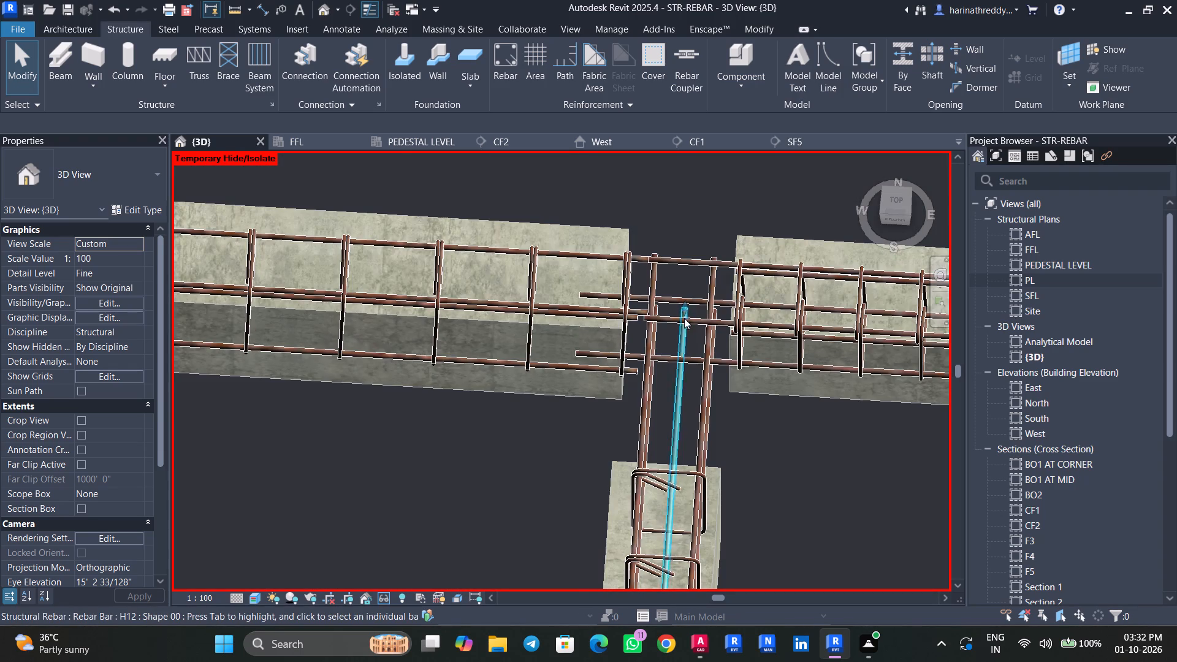
pyautogui.scroll(5, 686, 302)
pyautogui.moveTo(684, 308); pyautogui.dragTo(692, 256)
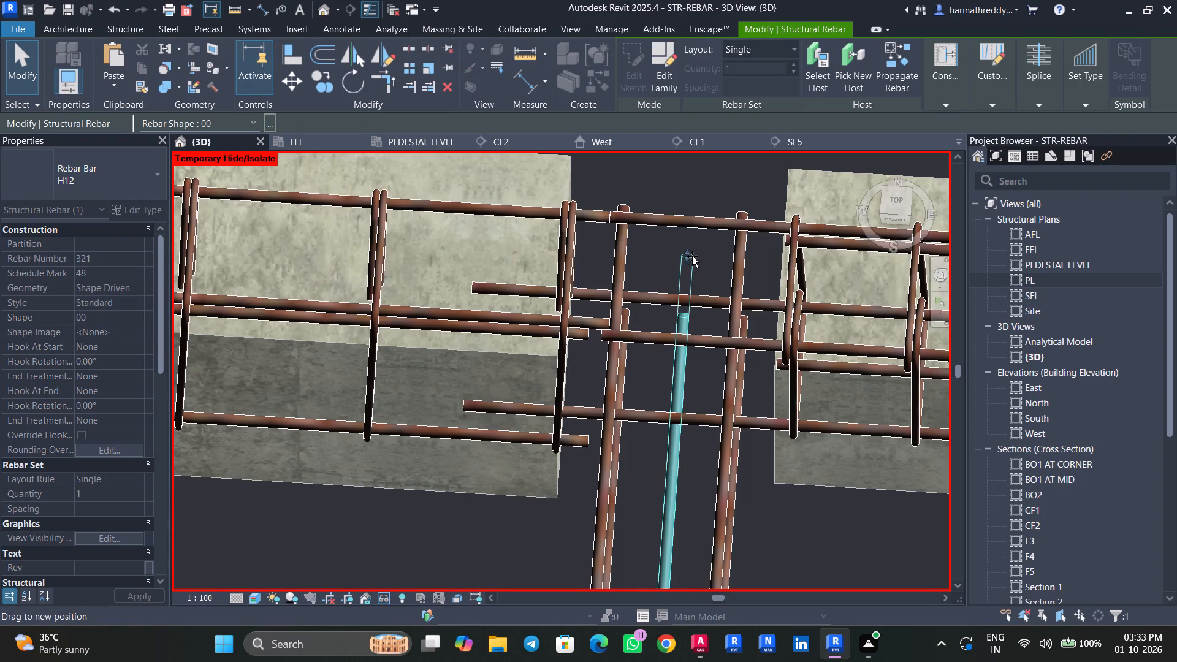
pyautogui.moveTo(692, 256); pyautogui.dragTo(695, 224)
pyautogui.press('Escape')
pyautogui.press('Escape')
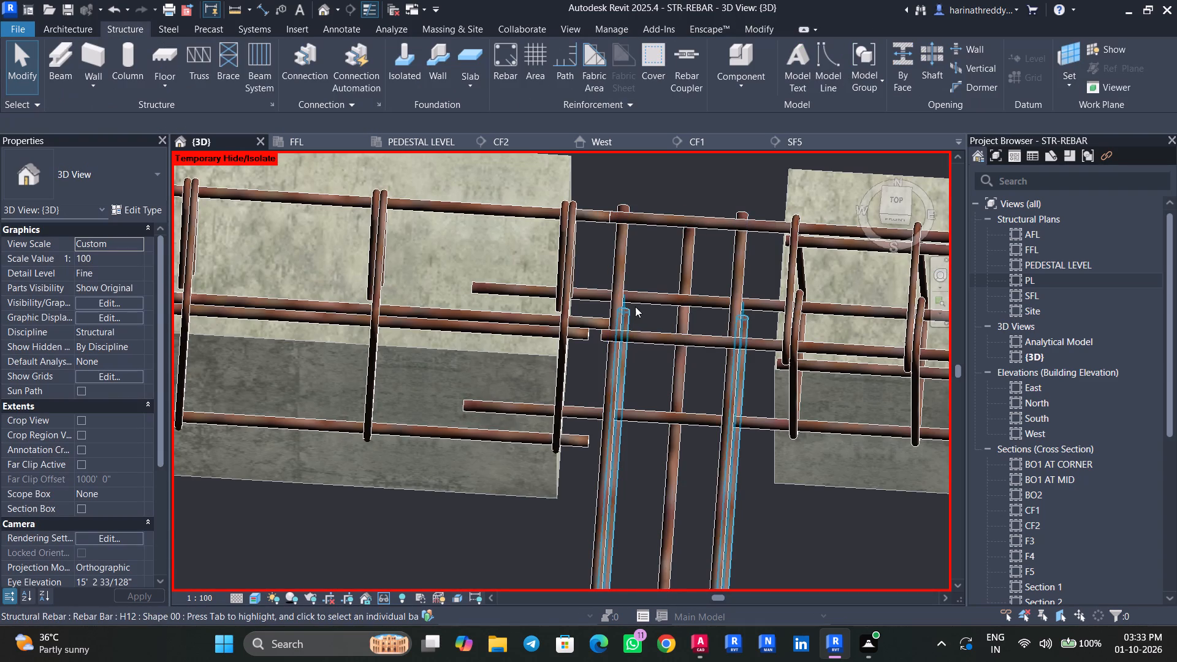
# Extend the bottom pair of H12 corner bars through the same junction, in line with the middle bar.
pyautogui.click(632, 311)
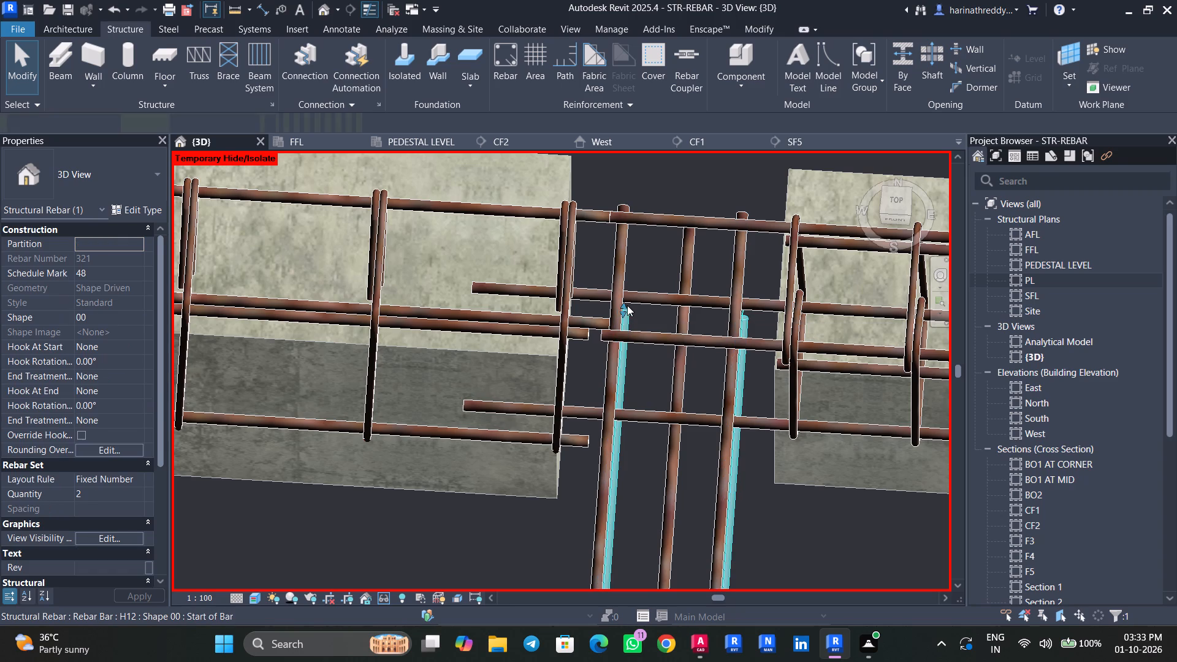
pyautogui.moveTo(623, 305); pyautogui.dragTo(642, 224)
pyautogui.press('Escape')
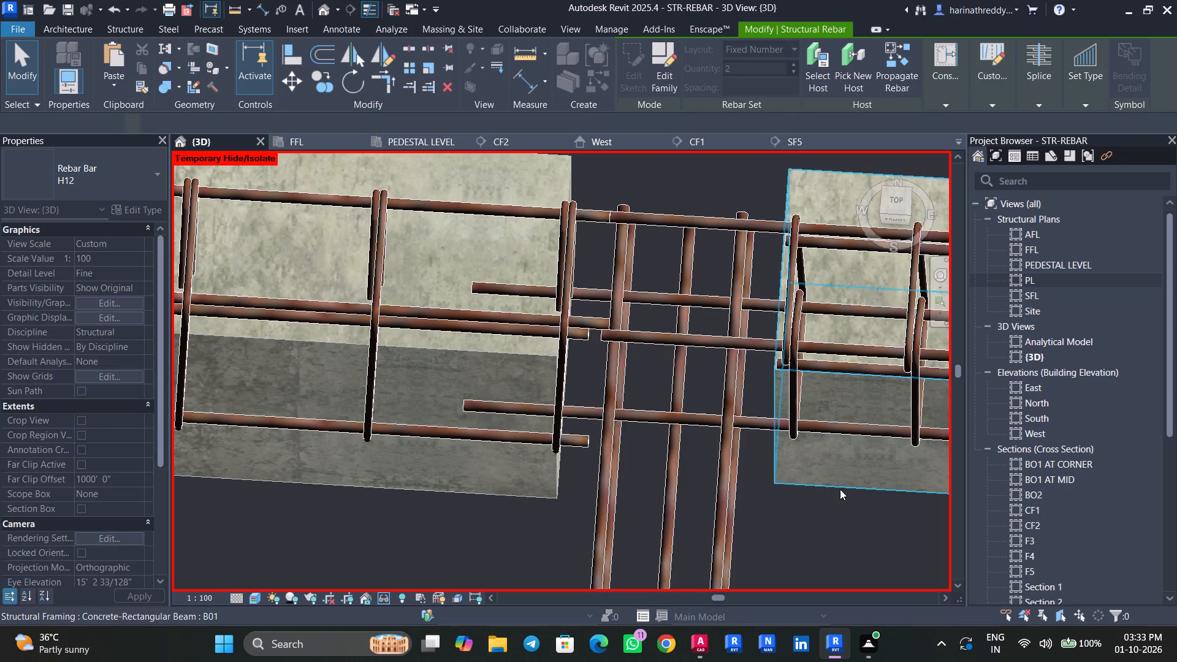
# Examine the middle H12 bar along the B14 beam and its far end against the adjoining beams.
pyautogui.scroll(-8, 836, 483)
pyautogui.click(787, 464)
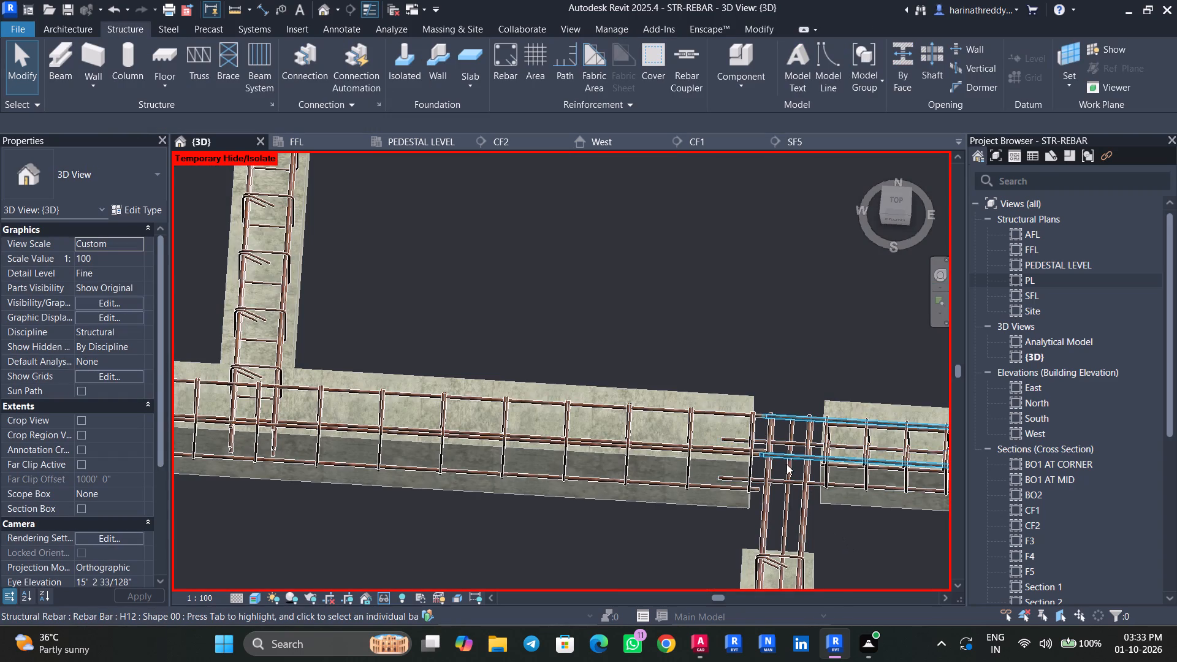
pyautogui.scroll(10, 786, 471)
pyautogui.press('Escape')
pyautogui.press('Escape')
pyautogui.click(795, 489)
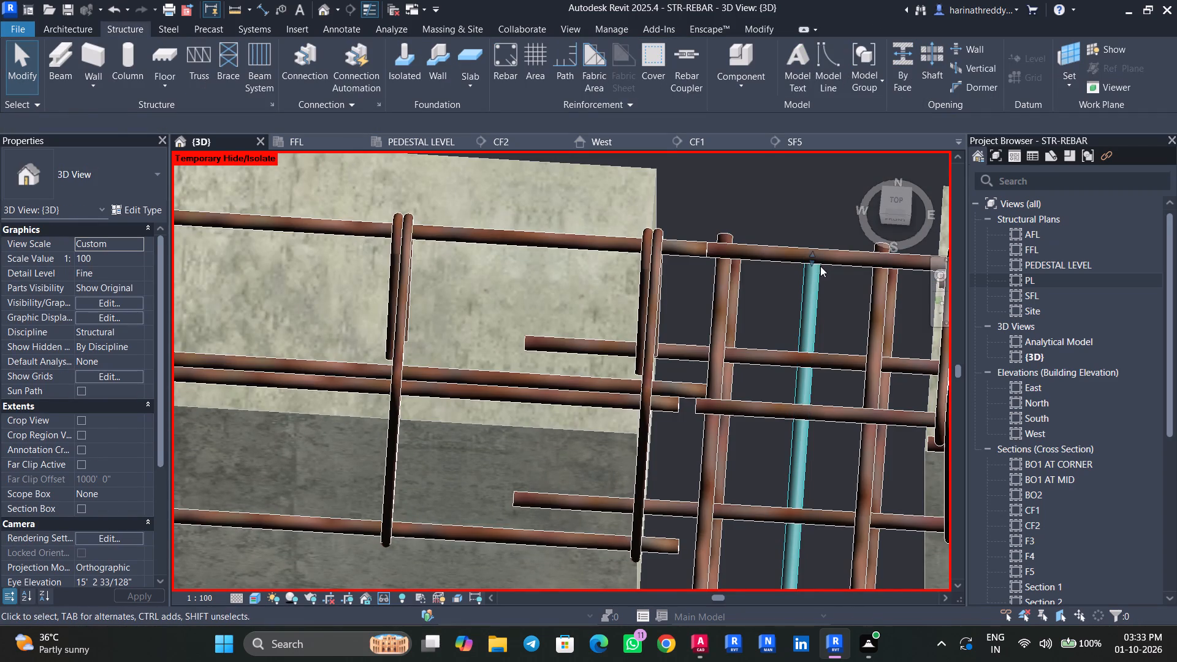
pyautogui.scroll(-16, 758, 367)
pyautogui.moveTo(865, 515); pyautogui.dragTo(841, 236, button='middle')
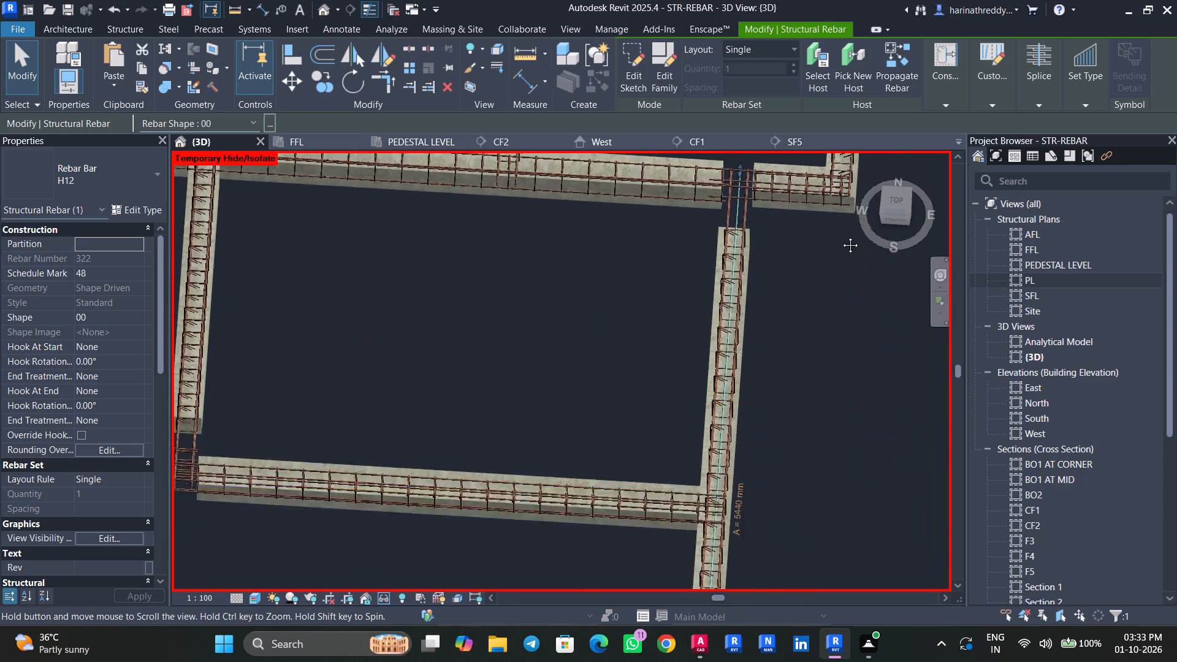
pyautogui.moveTo(841, 236); pyautogui.dragTo(842, 207, button='middle')
pyautogui.moveTo(780, 399); pyautogui.dragTo(826, 185, button='middle')
pyautogui.moveTo(802, 471); pyautogui.dragTo(806, 419, button='middle')
pyautogui.scroll(4, 745, 411)
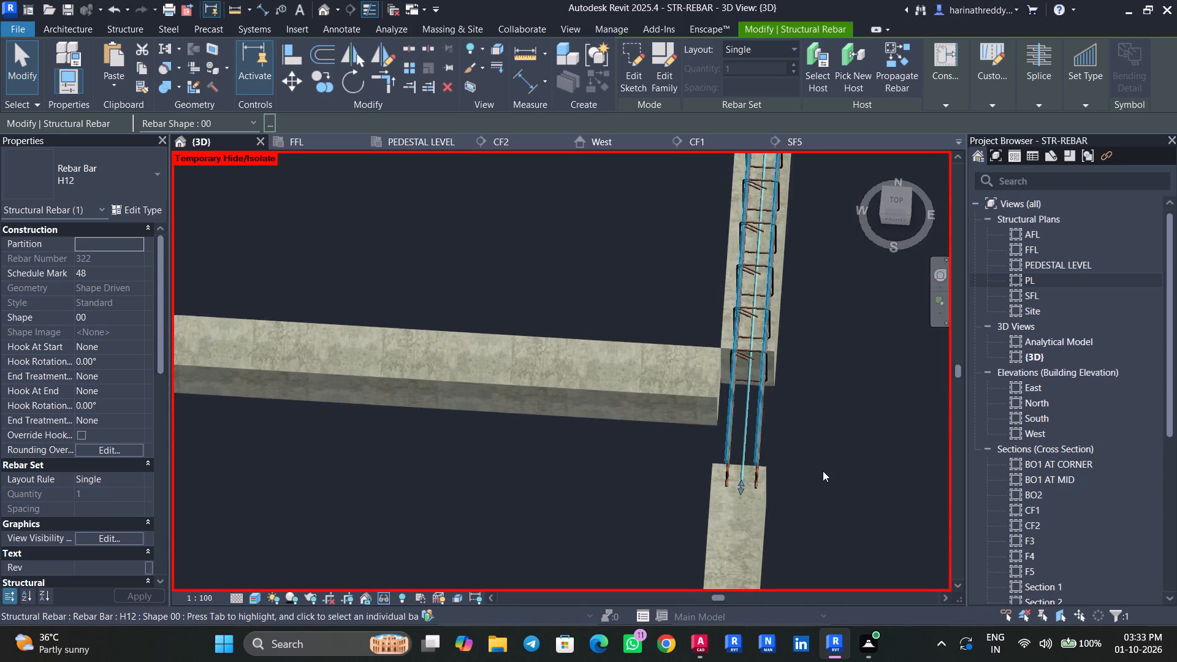
pyautogui.scroll(-4, 823, 471)
pyautogui.keyDown('shift'); pyautogui.moveTo(861, 511); pyautogui.dragTo(718, 405, button='middle'); pyautogui.keyUp('shift')
pyautogui.moveTo(728, 408); pyautogui.dragTo(882, 548, button='middle')
pyautogui.scroll(-3, 846, 500)
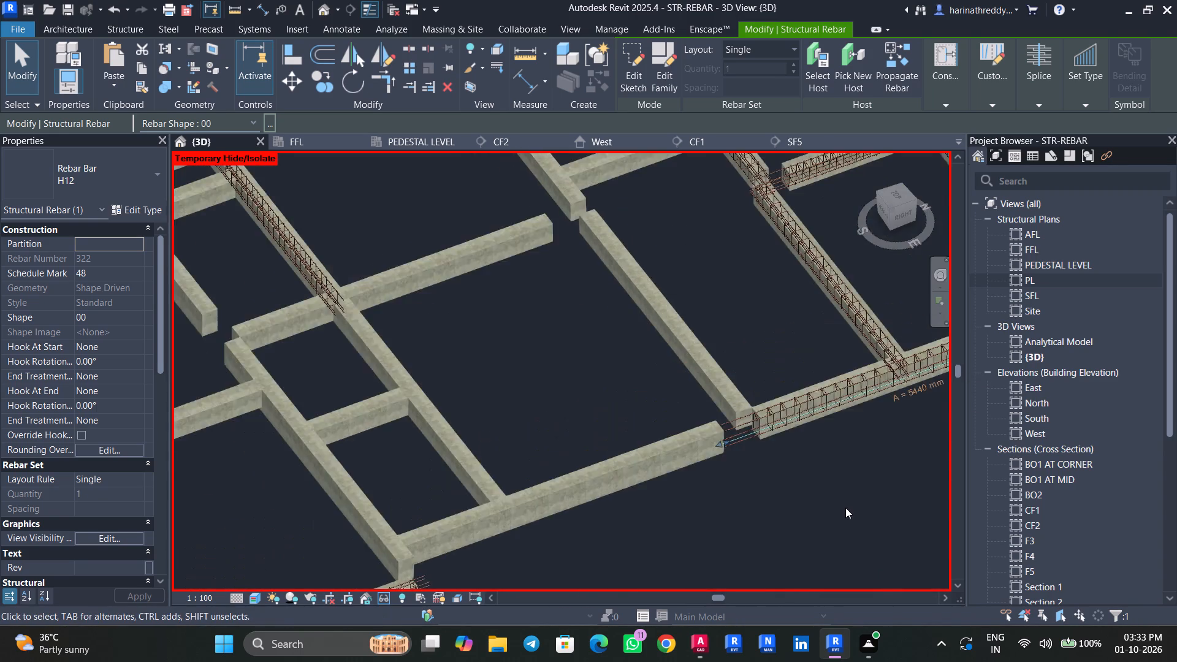
pyautogui.scroll(-5, 845, 508)
pyautogui.moveTo(832, 493); pyautogui.dragTo(727, 590, button='middle')
pyautogui.press('Escape')
pyautogui.press('Escape')
pyautogui.press('Escape')
# Propagate the reinforcement from the B04 beam at the building's outer end to the unreinforced B04 beam meeting the B14 beam, aligned by host.
pyautogui.click(633, 474)
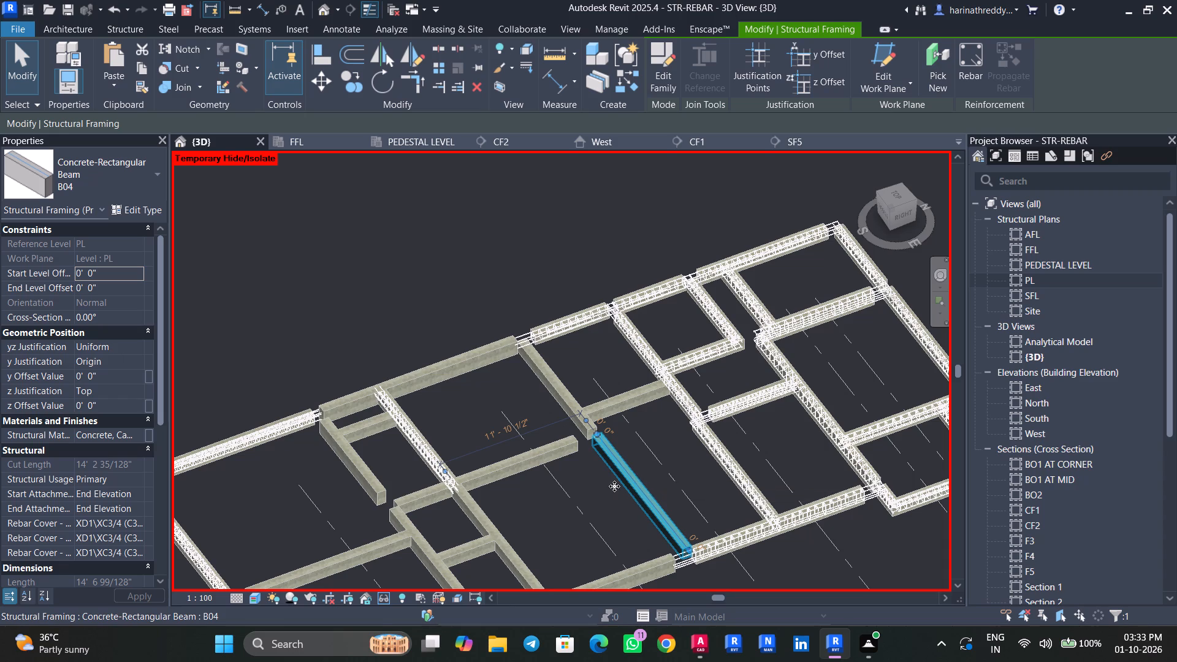
pyautogui.moveTo(590, 496); pyautogui.dragTo(731, 410, button='middle')
pyautogui.press('Escape')
pyautogui.press('Escape')
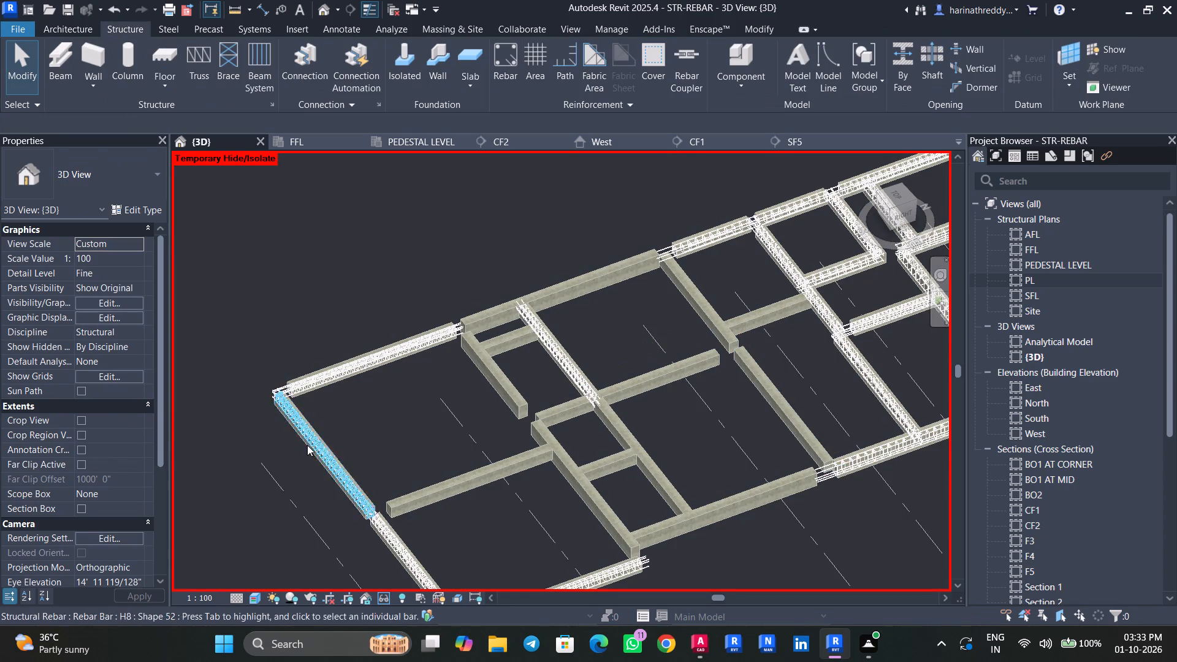
pyautogui.scroll(8, 307, 445)
pyautogui.click(348, 455)
pyautogui.scroll(-6, 348, 455)
pyautogui.scroll(1, 348, 455)
pyautogui.scroll(-2, 348, 455)
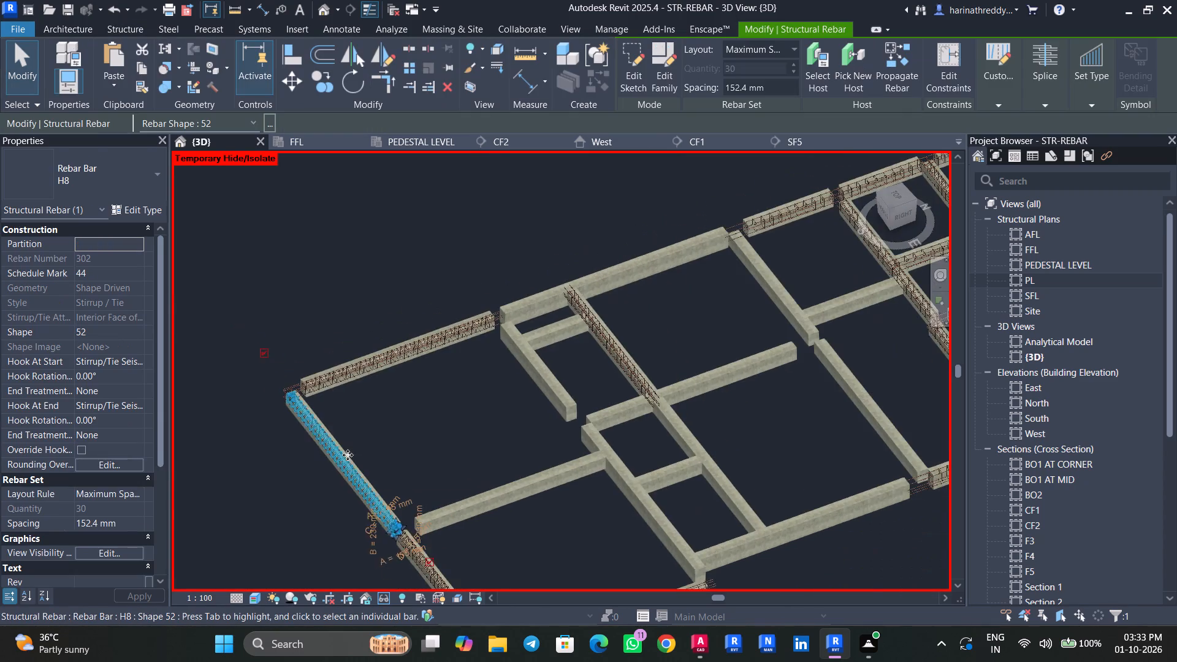
pyautogui.press('Escape')
pyautogui.press('Escape')
pyautogui.scroll(3, 364, 466)
pyautogui.click(364, 472)
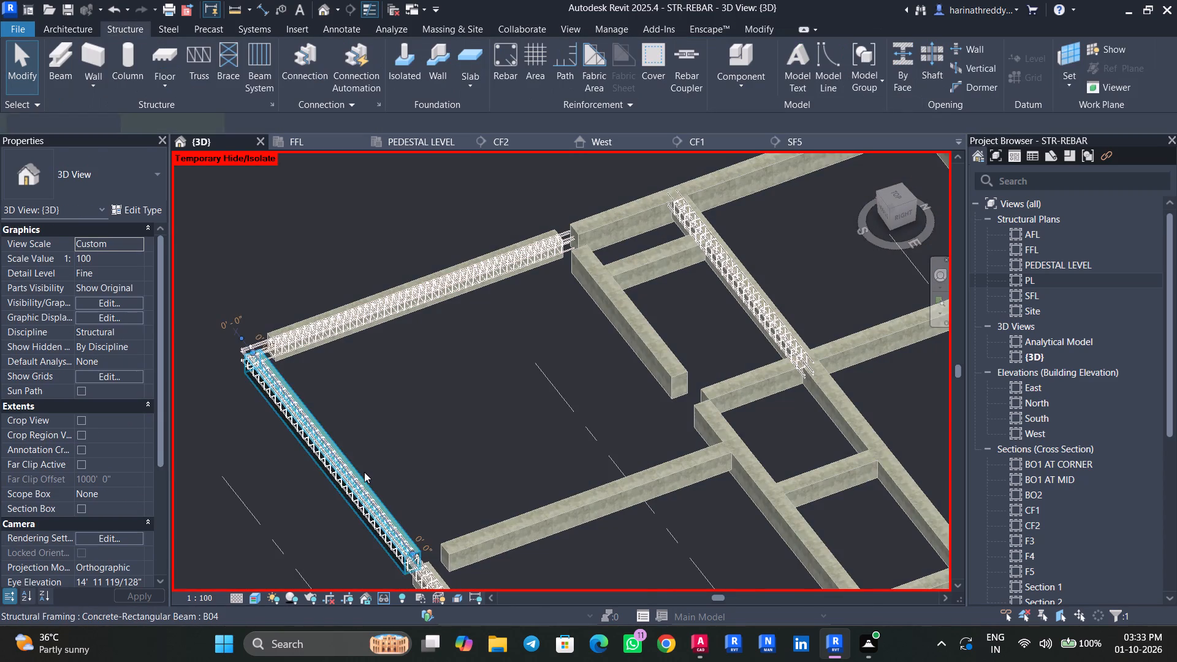
pyautogui.scroll(-3, 364, 472)
pyautogui.click(997, 81)
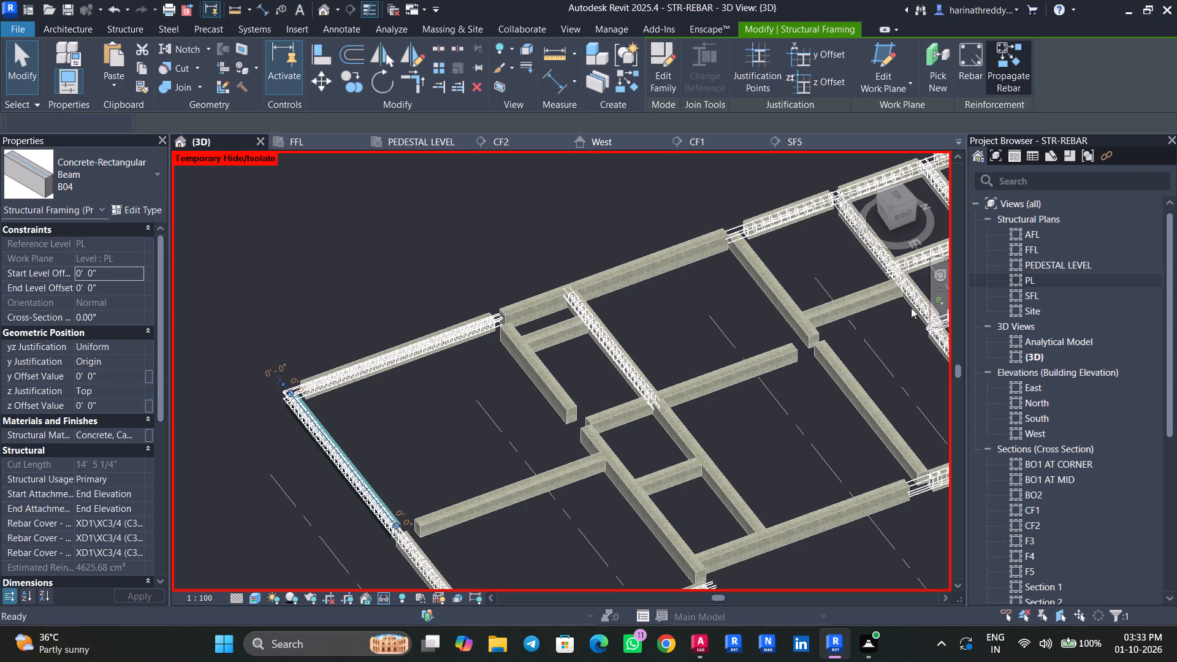
pyautogui.click(845, 395)
pyautogui.scroll(9, 859, 366)
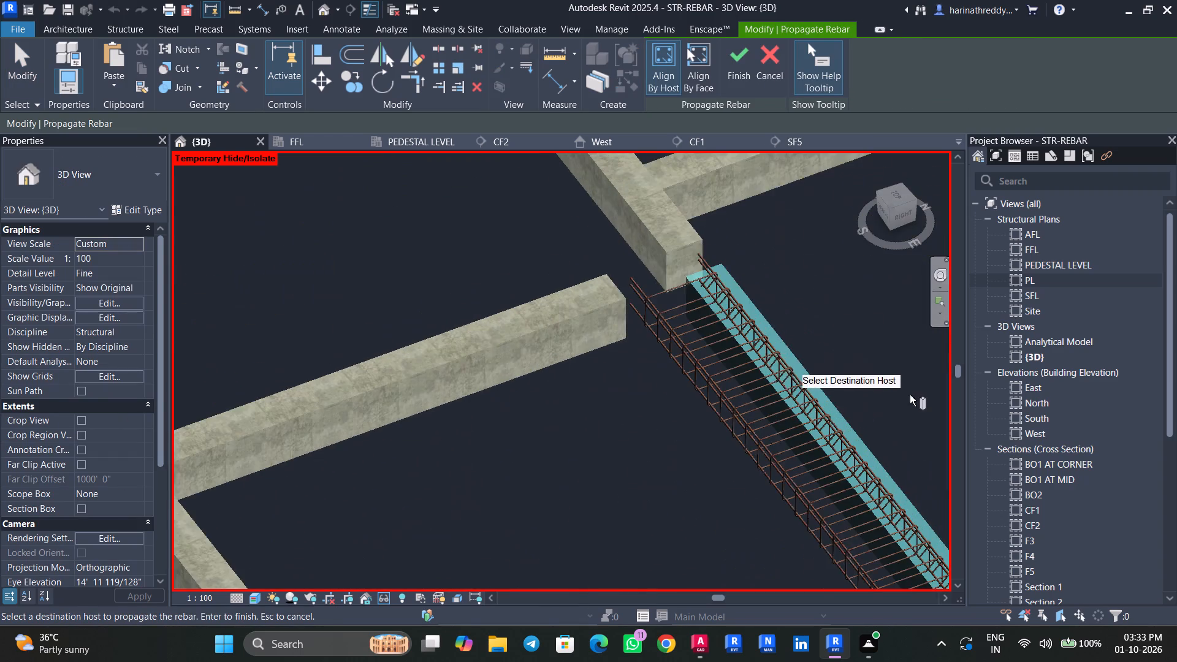
pyautogui.scroll(1, 910, 395)
pyautogui.keyDown('shift'); pyautogui.moveTo(910, 395); pyautogui.dragTo(894, 406, button='middle'); pyautogui.keyUp('shift')
pyautogui.scroll(-3, 716, 437)
pyautogui.moveTo(718, 441); pyautogui.dragTo(601, 452, button='middle')
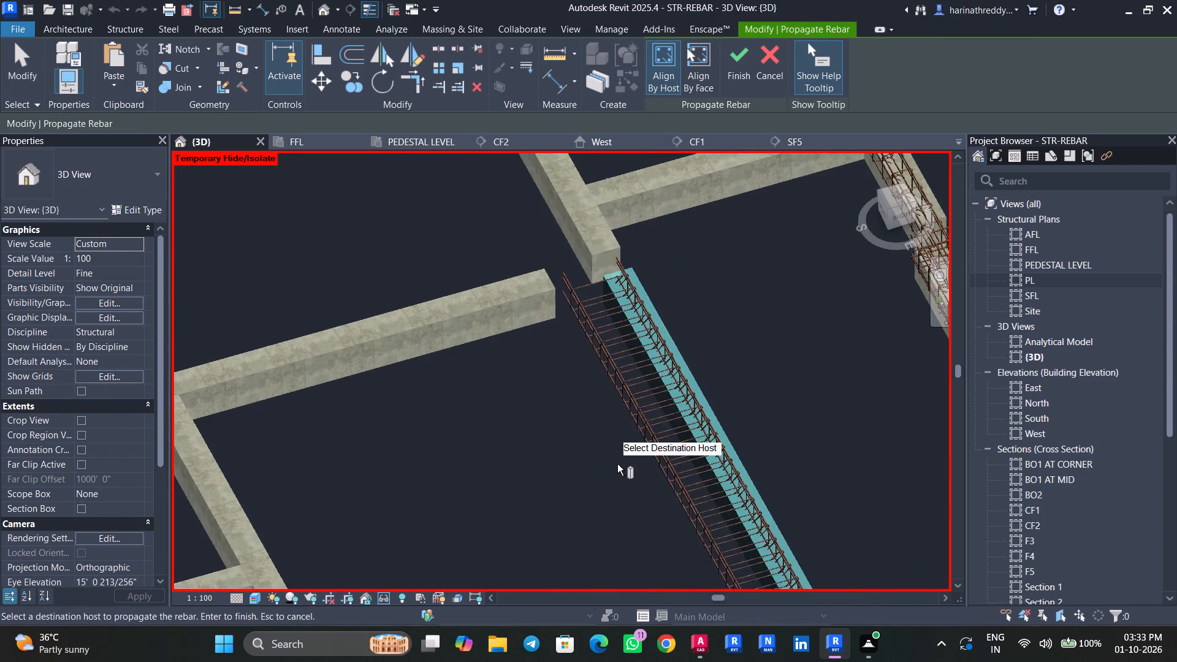
pyautogui.keyDown('shift'); pyautogui.moveTo(614, 465); pyautogui.dragTo(570, 458, button='middle'); pyautogui.keyUp('shift')
pyautogui.click(737, 55)
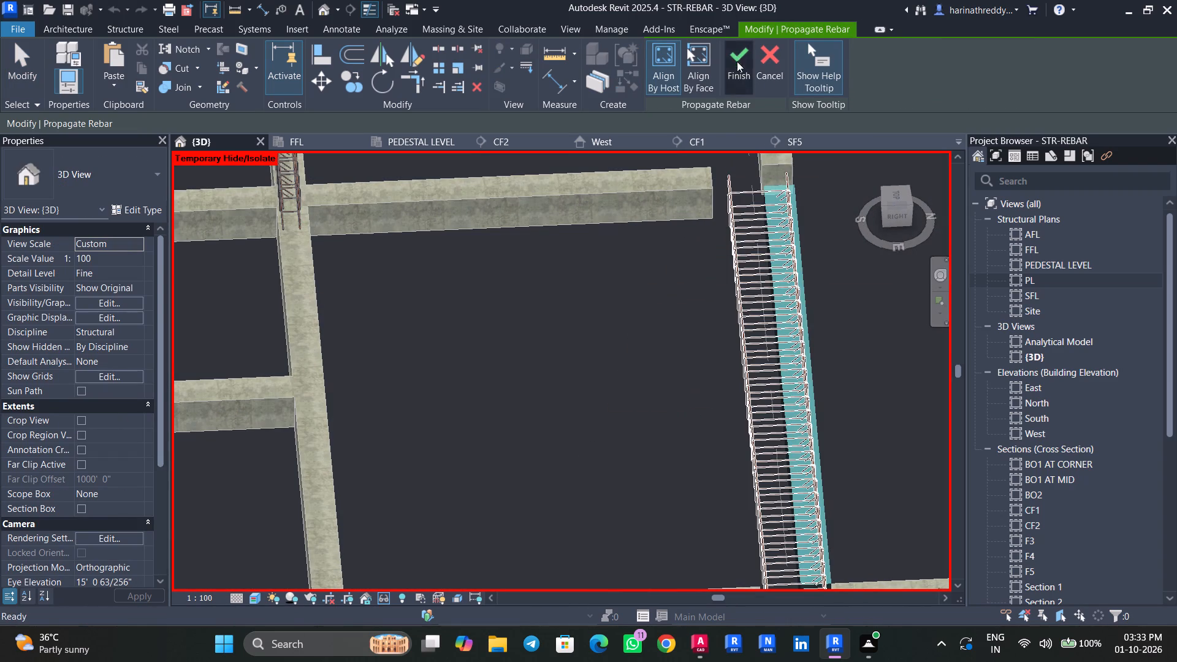
# Examine the propagated stirrups and H12 bars against the B04 beam and the adjoining beams in the 3D view.
pyautogui.moveTo(682, 313); pyautogui.dragTo(596, 468, button='middle')
pyautogui.press('Escape')
pyautogui.click(697, 301)
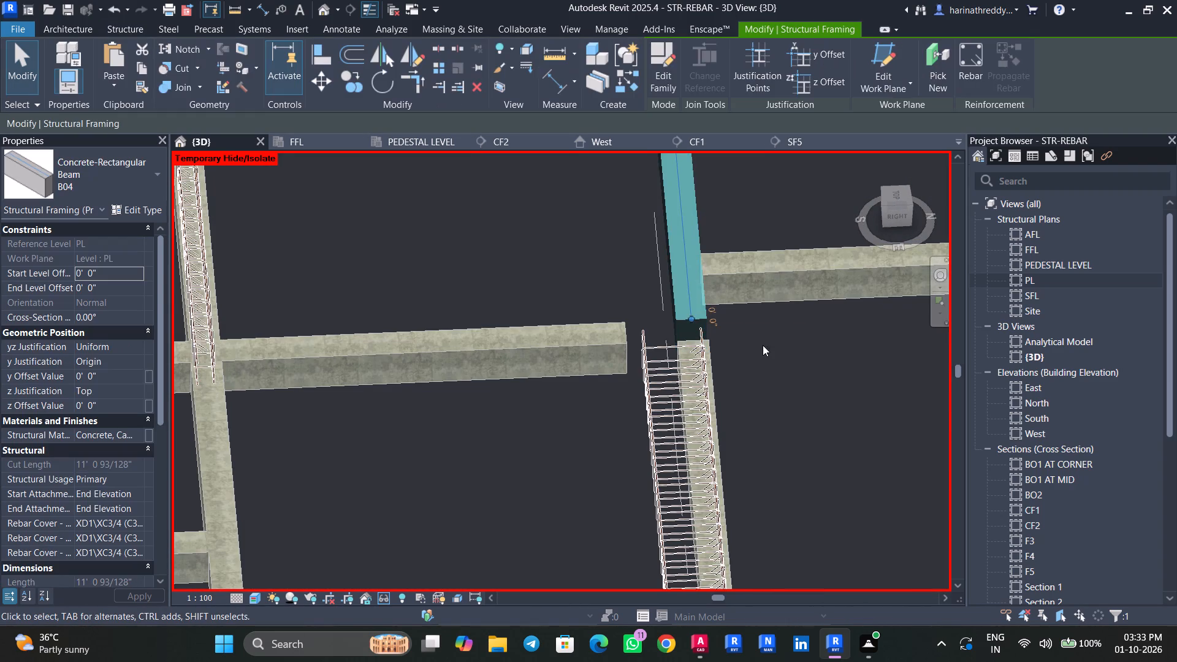
pyautogui.press('Escape')
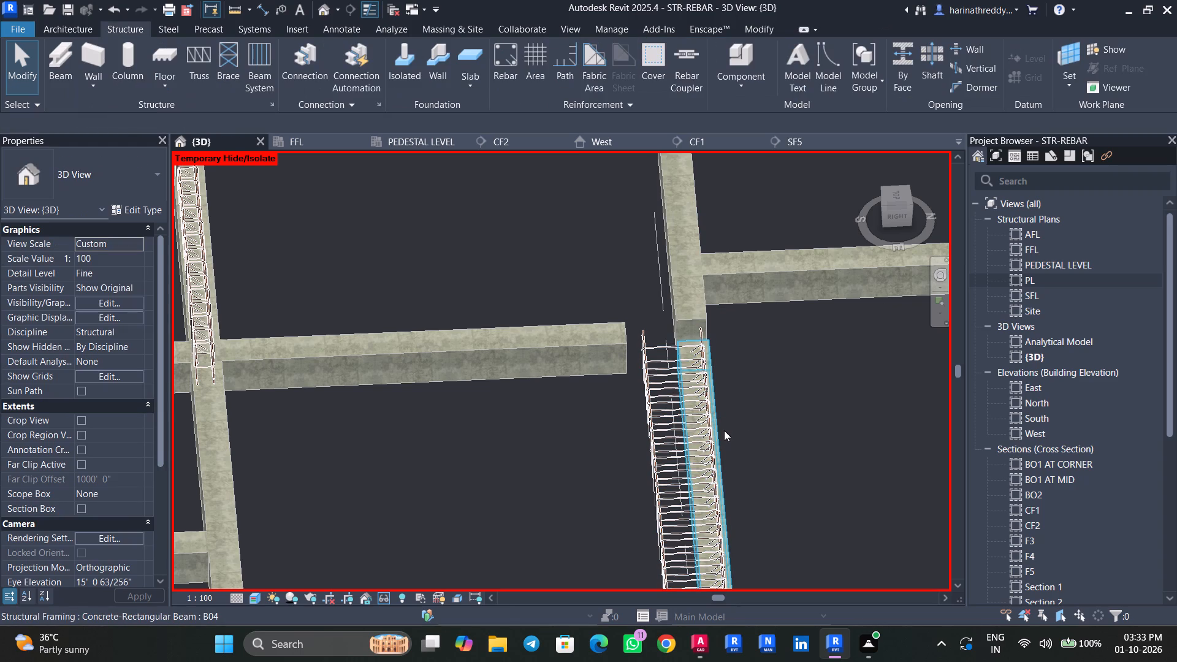
pyautogui.click(723, 430)
pyautogui.press('Escape')
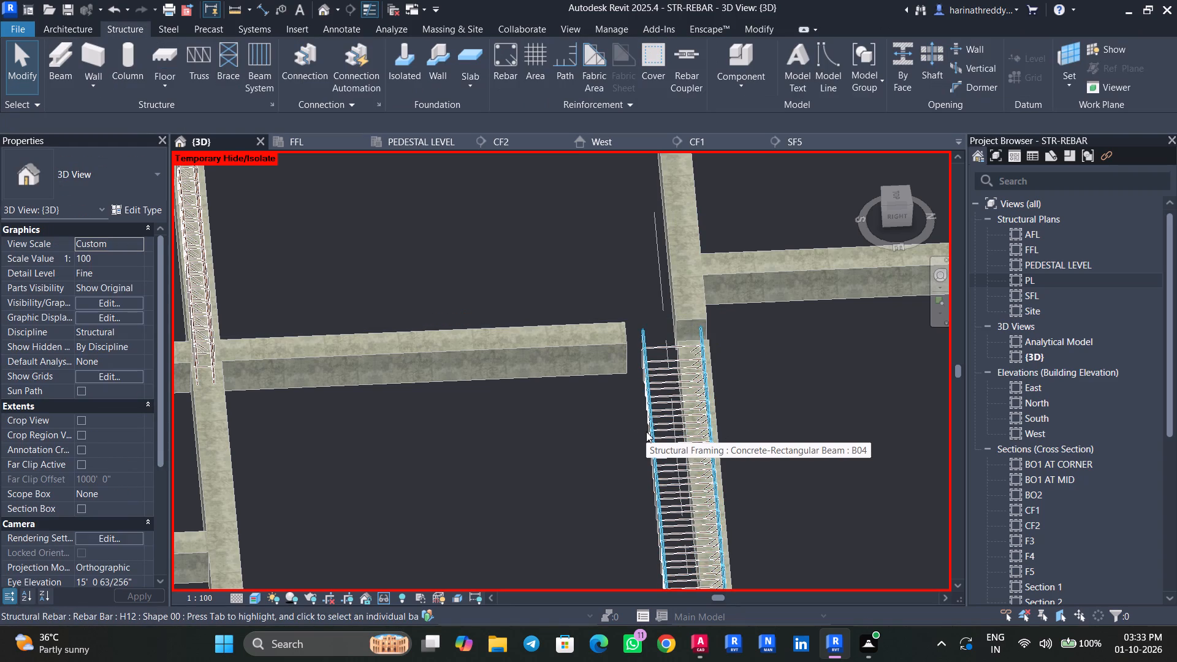
pyautogui.scroll(-4, 646, 432)
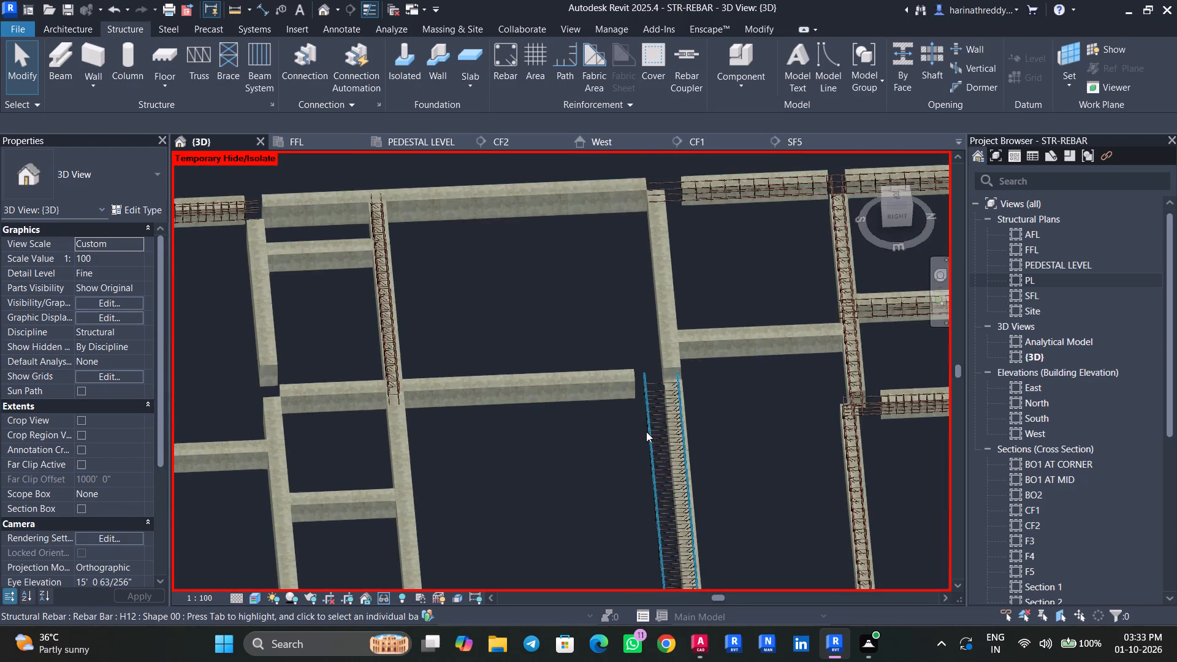
pyautogui.scroll(-2, 646, 432)
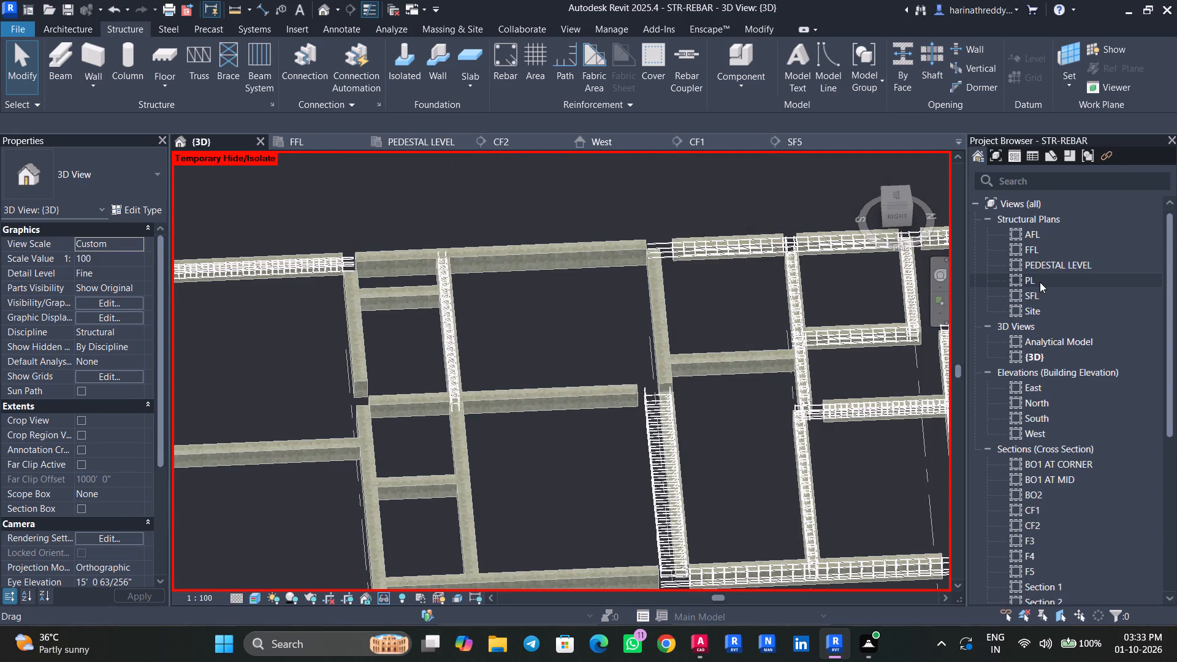
# In the PL plan, move one of the B04 beam's H12 bar sets from outside the concrete to within the beam's width.
pyautogui.doubleClick(1040, 282)
pyautogui.scroll(-4, 632, 371)
pyautogui.moveTo(608, 386); pyautogui.dragTo(666, 303, button='middle')
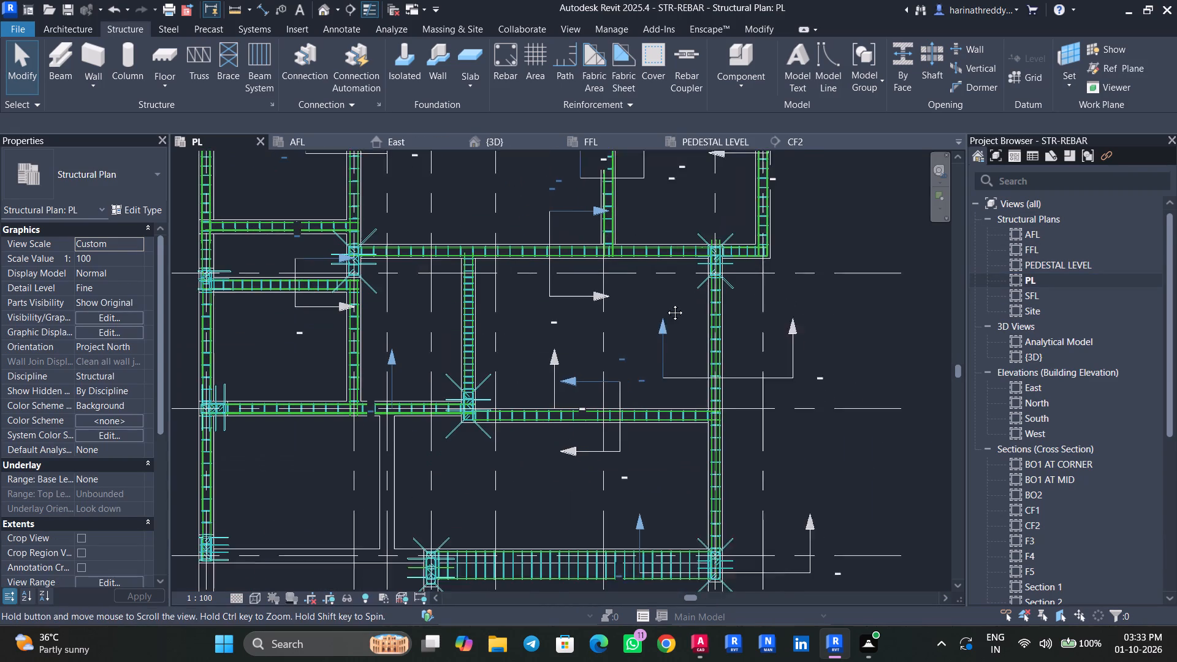
pyautogui.moveTo(666, 303); pyautogui.dragTo(679, 294, button='middle')
pyautogui.moveTo(601, 465); pyautogui.dragTo(614, 368, button='middle')
pyautogui.click(632, 446)
pyautogui.scroll(5, 632, 446)
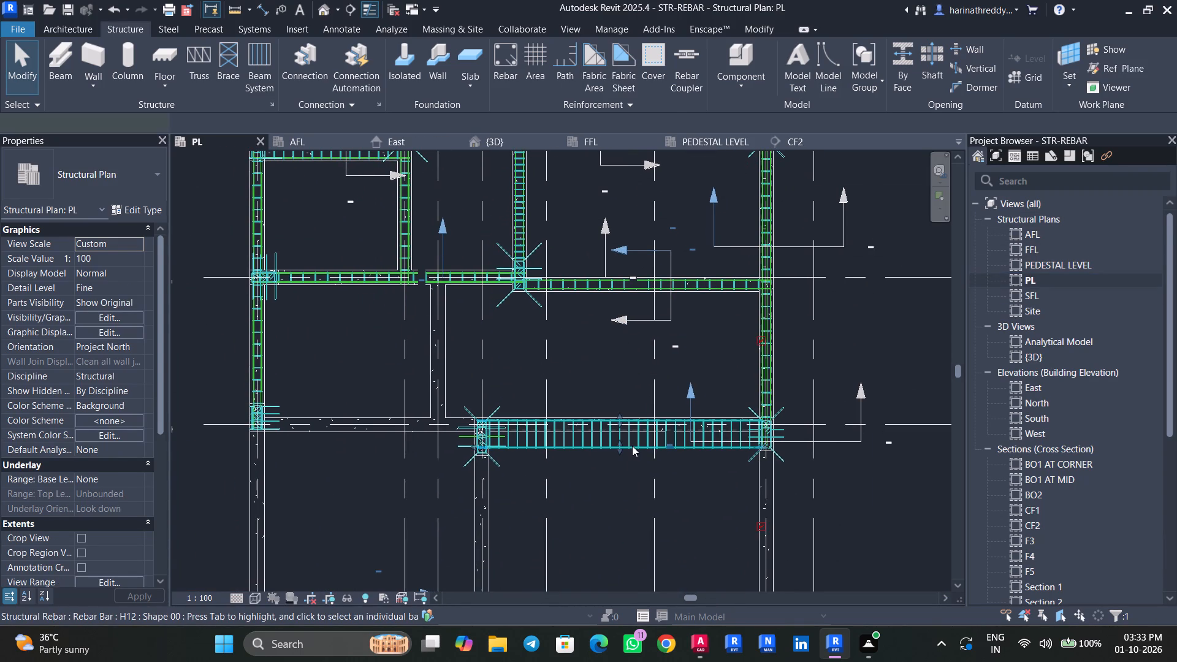
pyautogui.scroll(9, 632, 446)
pyautogui.moveTo(571, 449); pyautogui.dragTo(578, 332)
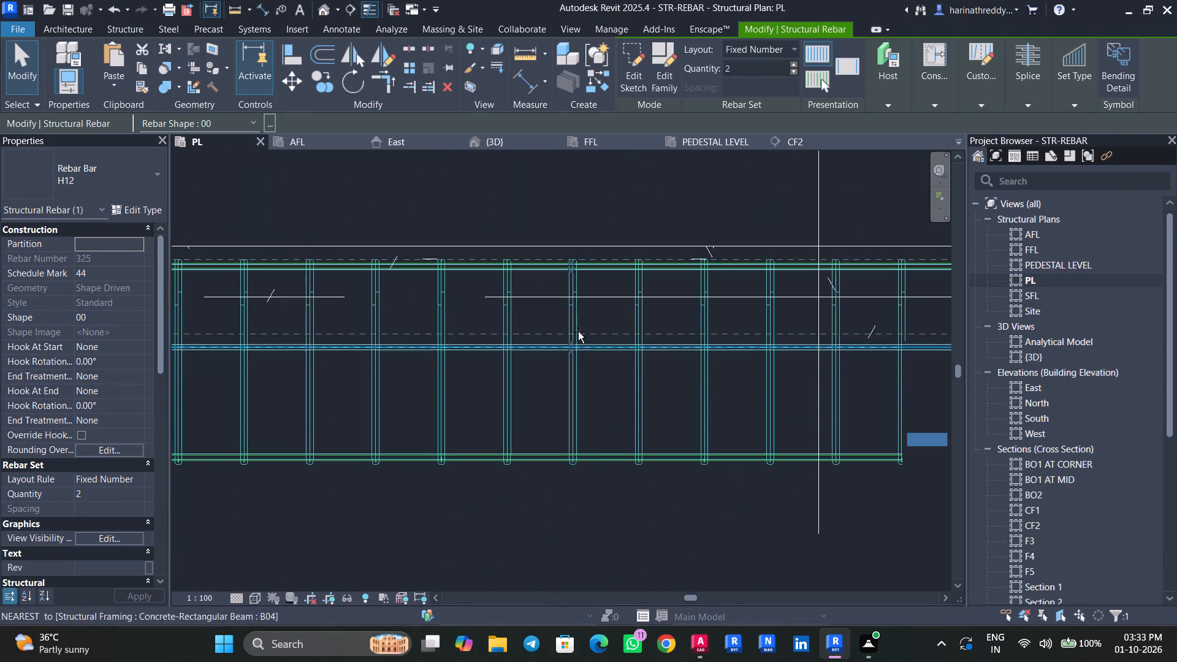
pyautogui.moveTo(578, 332); pyautogui.dragTo(581, 327)
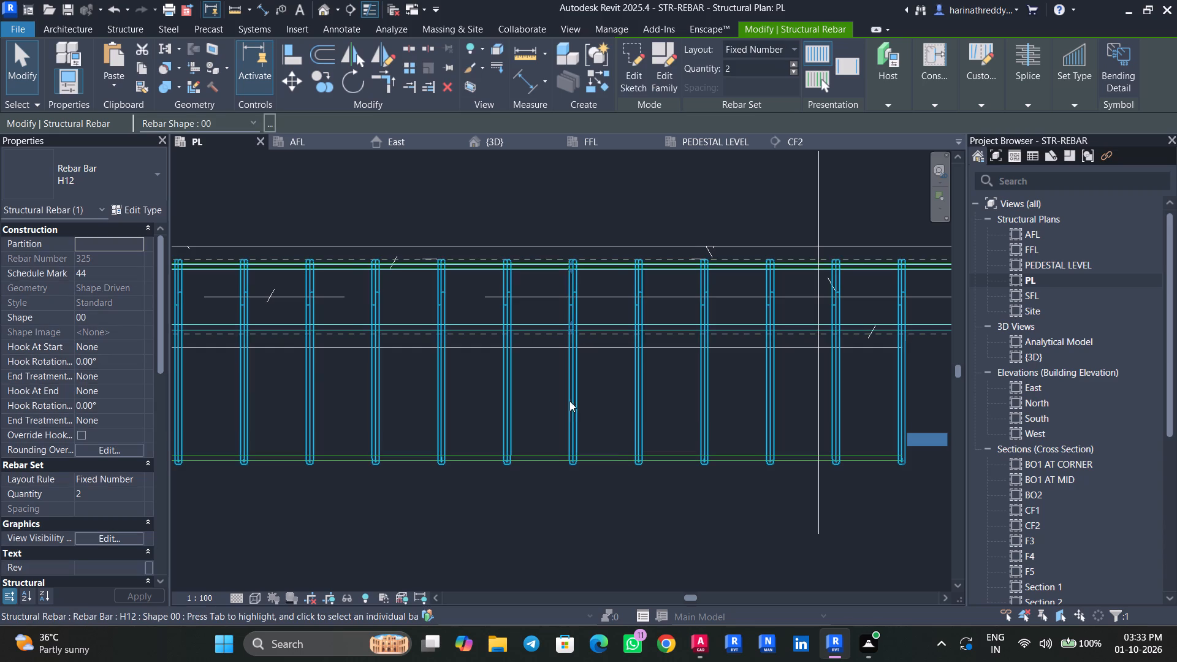
# Move the B04 beam's remaining H12 bars lying outside the concrete to within the beam's width.
pyautogui.press('Escape')
pyautogui.click(572, 416)
pyautogui.press('Escape')
pyautogui.click(608, 454)
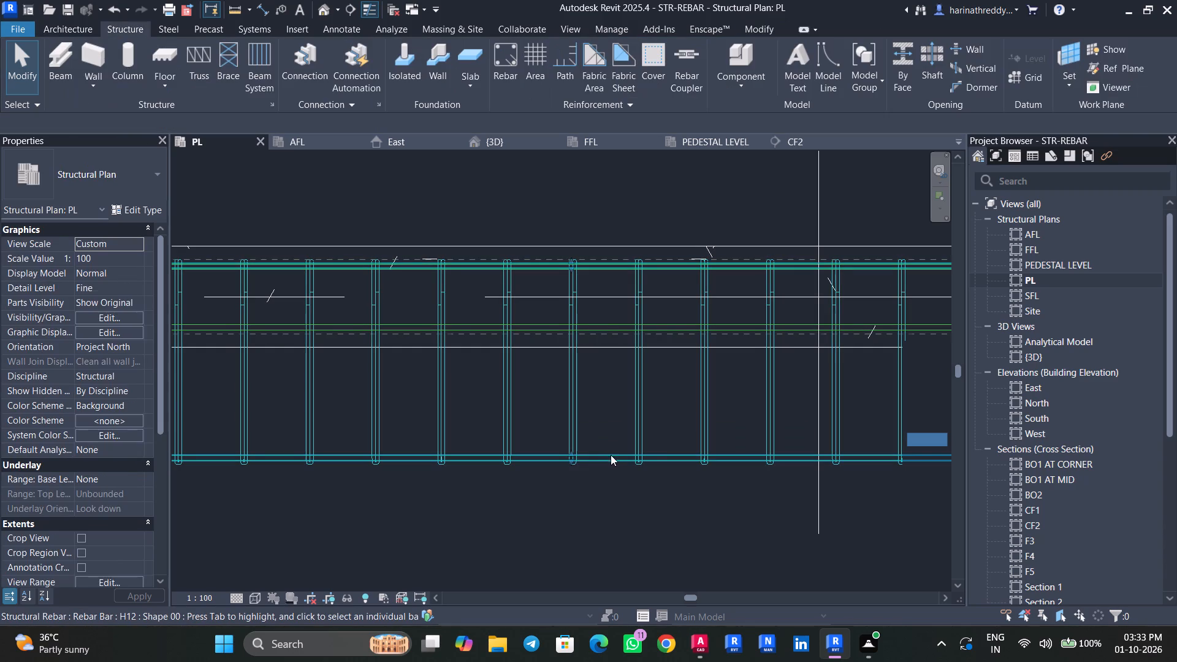
pyautogui.scroll(-2, 663, 457)
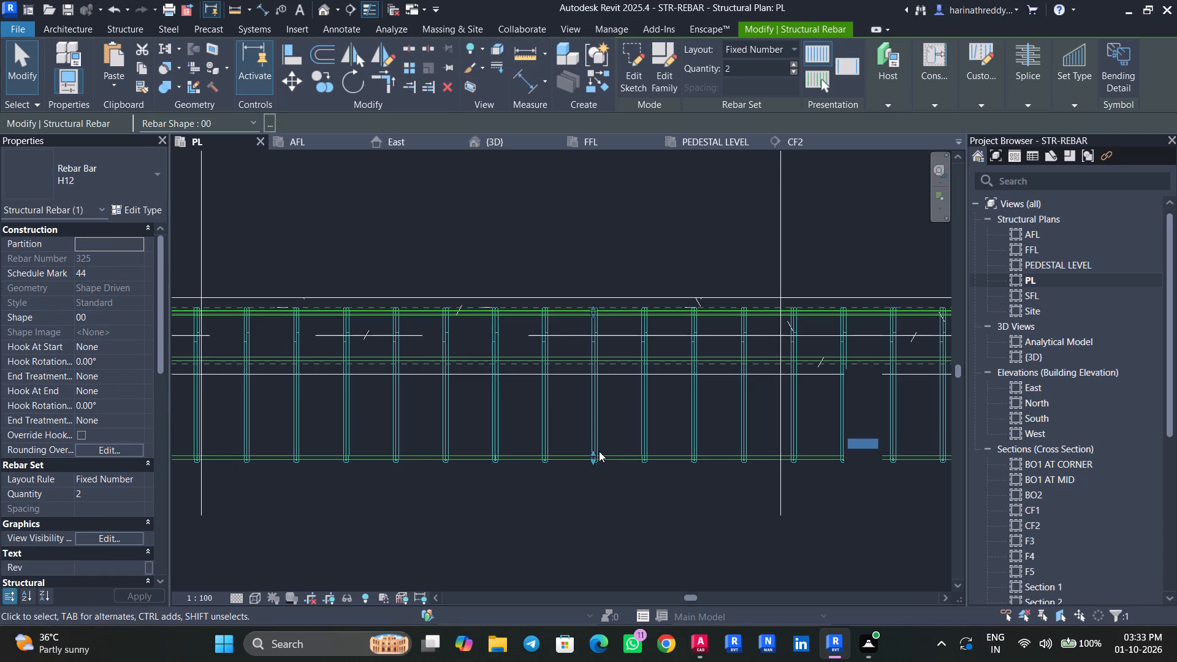
pyautogui.moveTo(593, 451); pyautogui.dragTo(600, 359)
pyautogui.press('Escape')
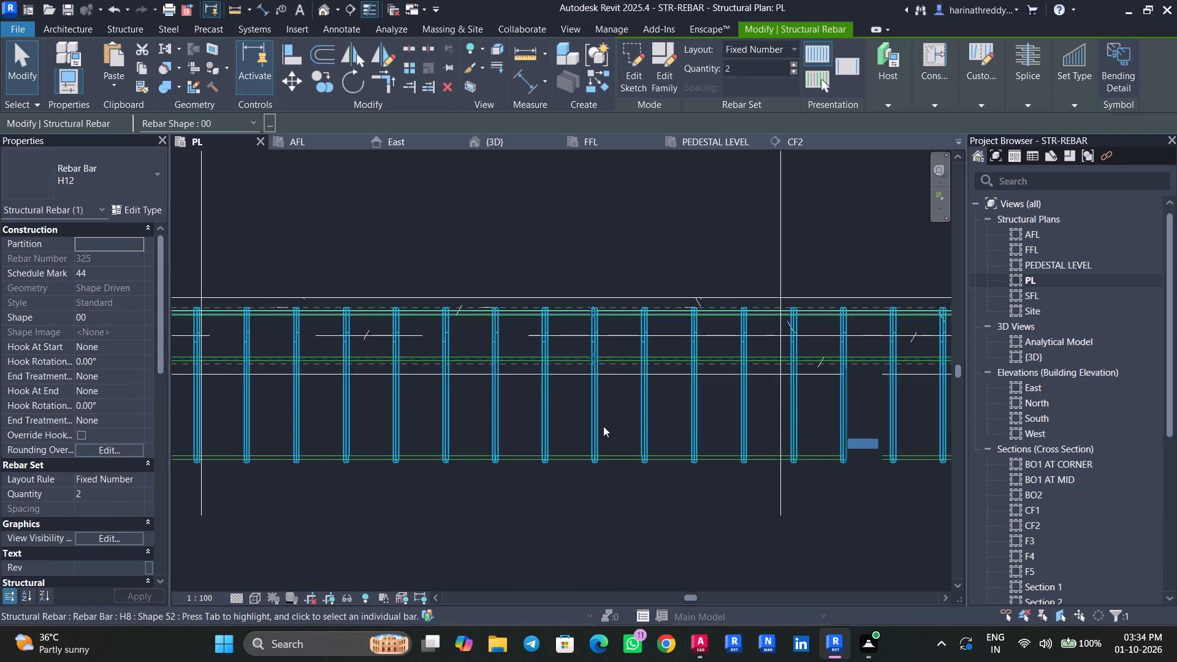
pyautogui.click(617, 457)
pyautogui.scroll(3, 596, 452)
pyautogui.moveTo(592, 453); pyautogui.dragTo(606, 314)
pyautogui.press('Escape')
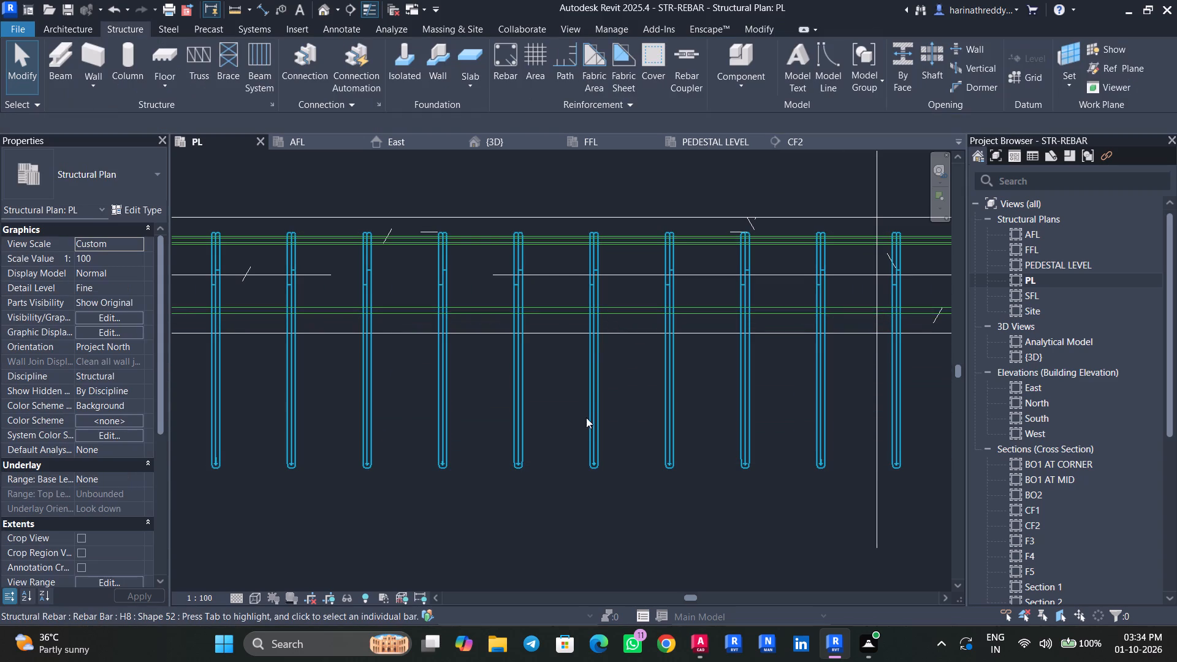
# Narrow the B04 beam's H8 stirrup set so its outer leg falls inside the beam's cover line.
pyautogui.click(590, 422)
pyautogui.press('Escape')
pyautogui.click(600, 440)
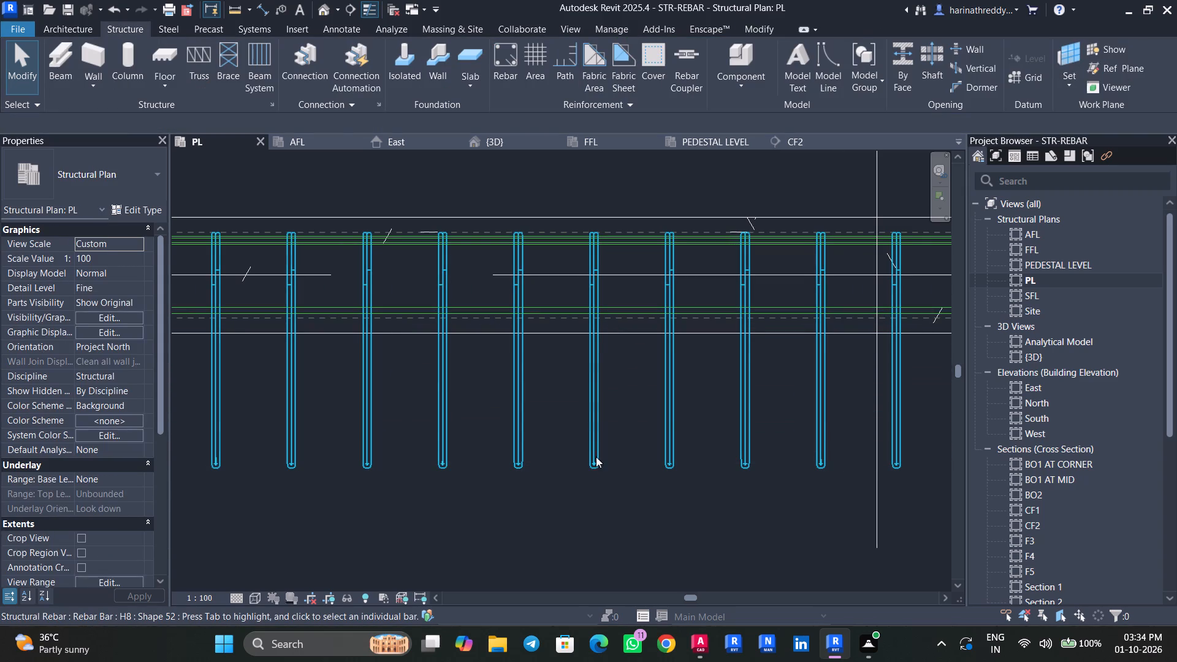
pyautogui.scroll(-6, 596, 466)
pyautogui.moveTo(459, 484); pyautogui.dragTo(688, 470, button='middle')
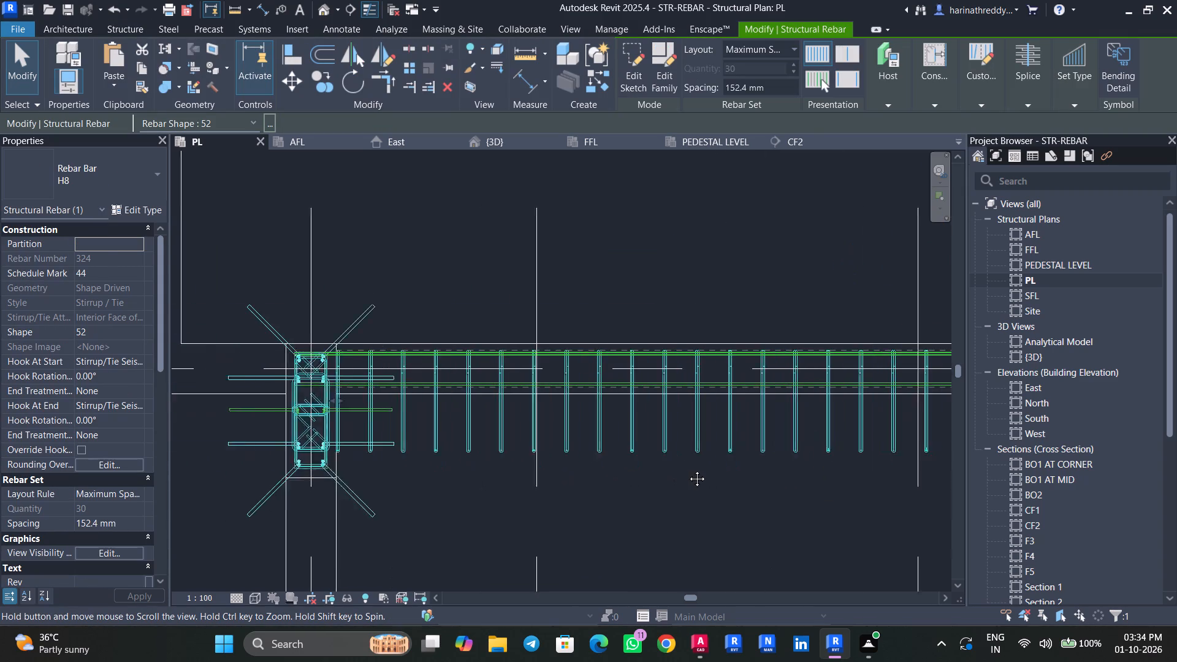
pyautogui.moveTo(688, 470); pyautogui.dragTo(259, 479, button='middle')
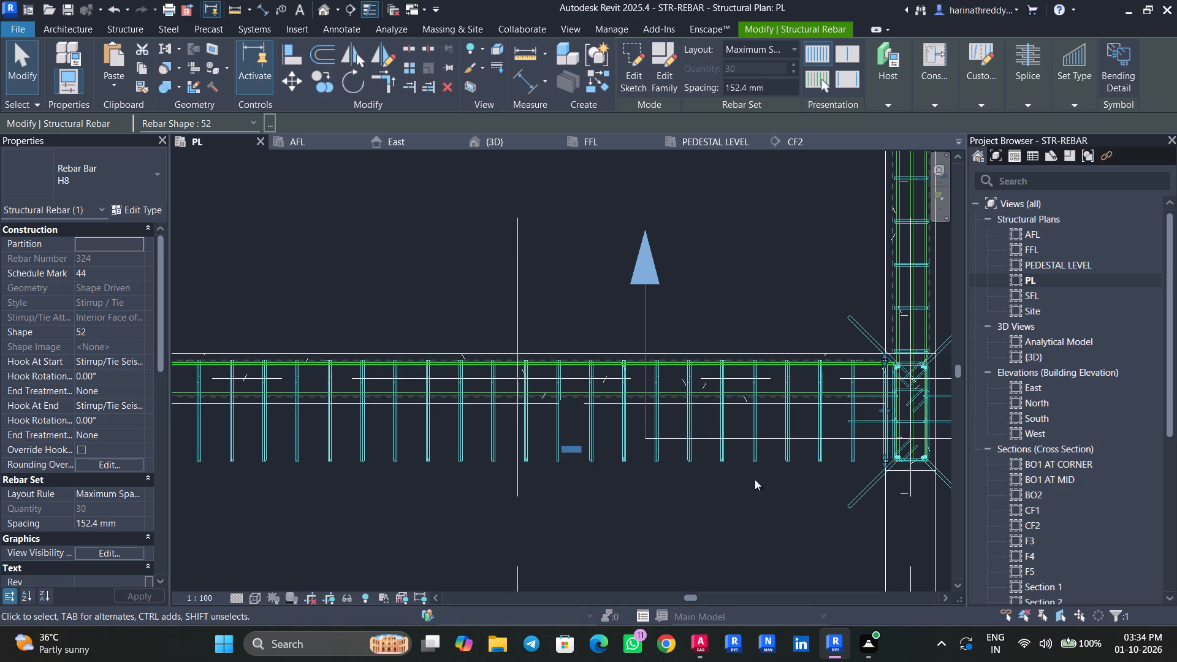
pyautogui.scroll(4, 891, 447)
pyautogui.moveTo(883, 463); pyautogui.dragTo(878, 363)
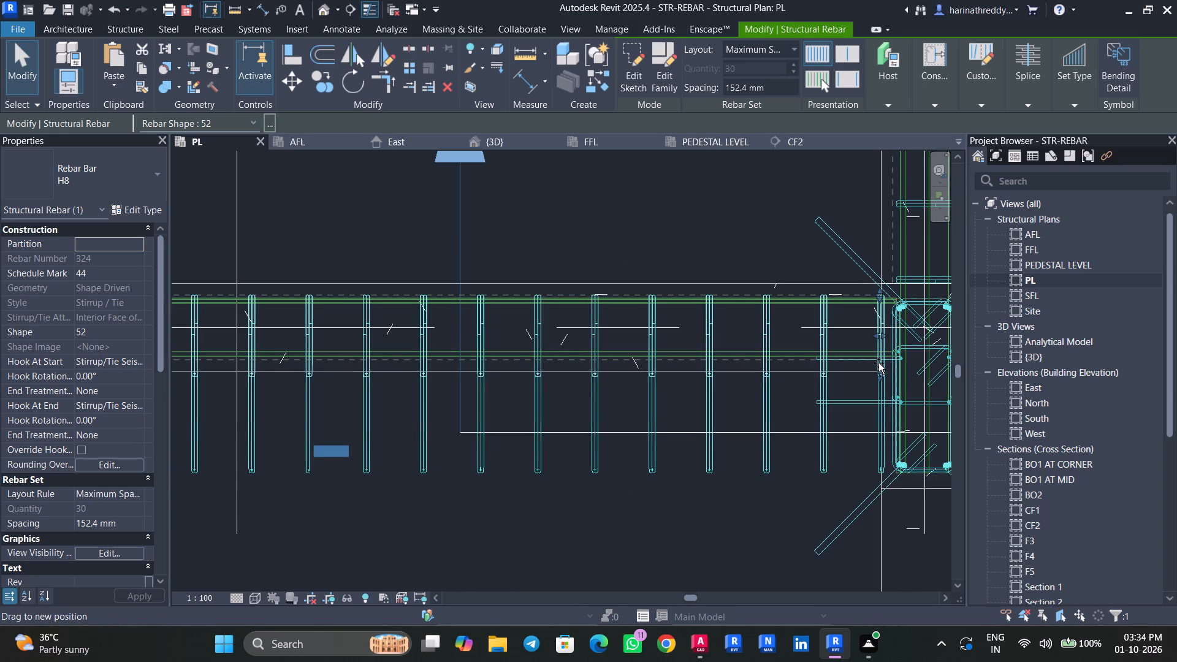
pyautogui.moveTo(878, 363); pyautogui.dragTo(879, 354)
pyautogui.scroll(10, 738, 342)
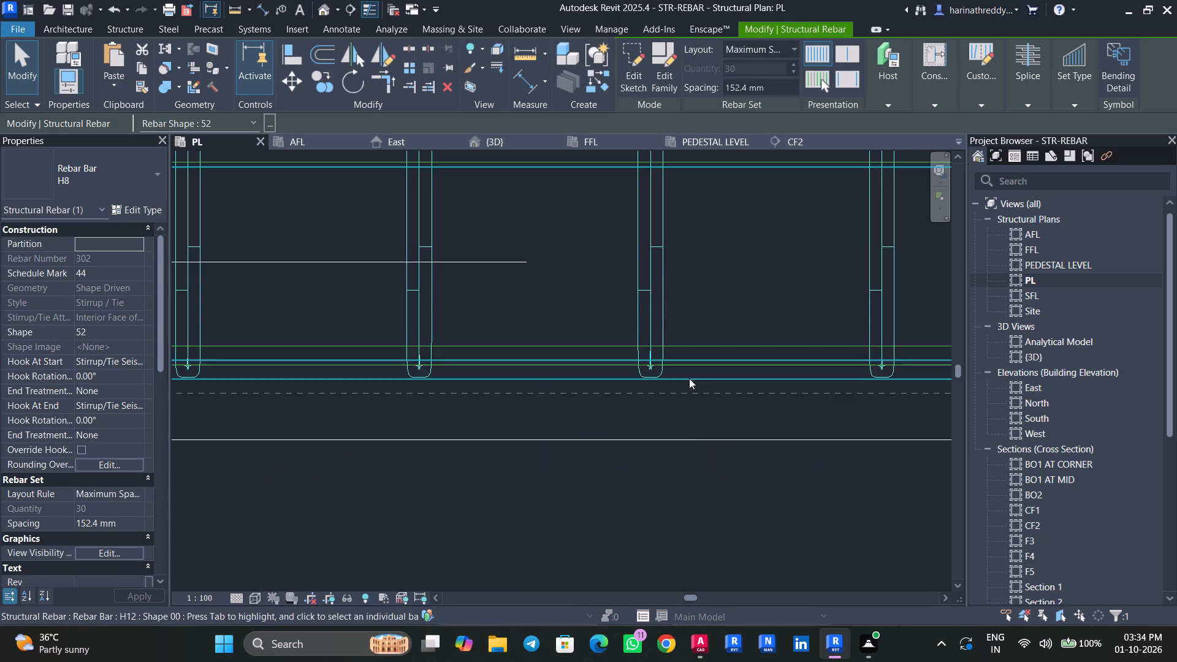
# Shift one H12 bar set toward the outer bend of the B04 beam's stirrups.
pyautogui.moveTo(661, 399); pyautogui.dragTo(779, 466, button='middle')
pyautogui.scroll(1, 684, 418)
pyautogui.press('Escape')
pyautogui.press('Escape')
pyautogui.click(635, 411)
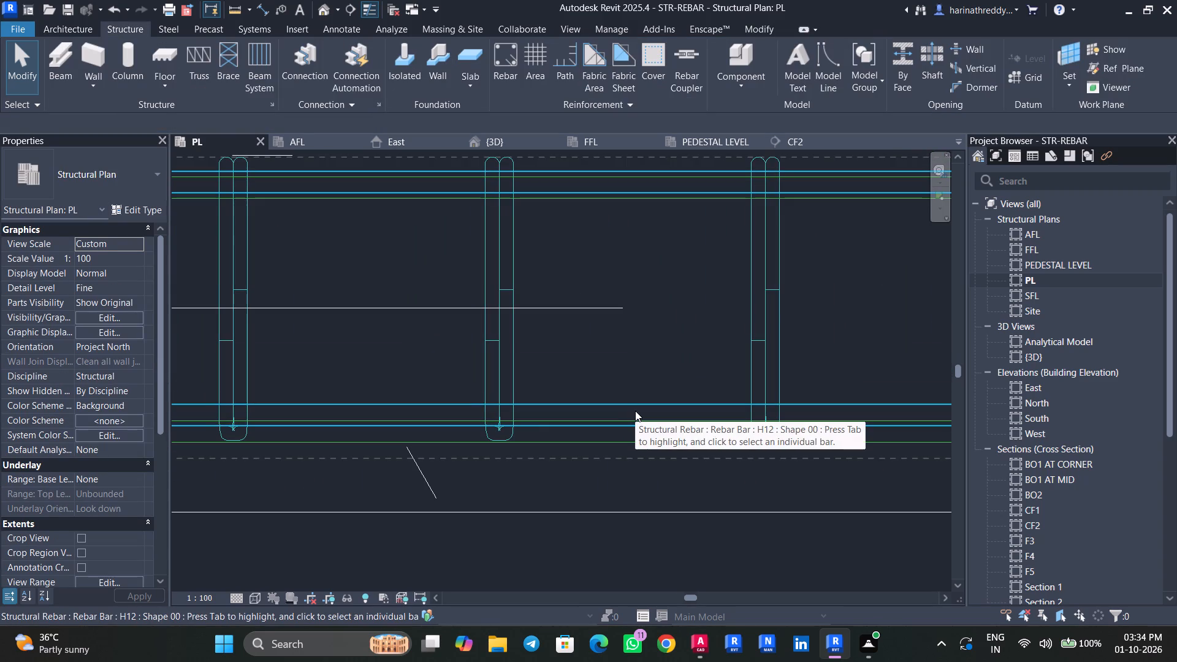
pyautogui.scroll(-9, 536, 430)
pyautogui.moveTo(430, 459); pyautogui.dragTo(787, 460, button='middle')
pyautogui.moveTo(484, 468); pyautogui.dragTo(866, 463, button='middle')
pyautogui.moveTo(668, 461); pyautogui.dragTo(848, 451, button='middle')
pyautogui.scroll(8, 558, 400)
pyautogui.scroll(-1, 637, 417)
pyautogui.scroll(5, 638, 417)
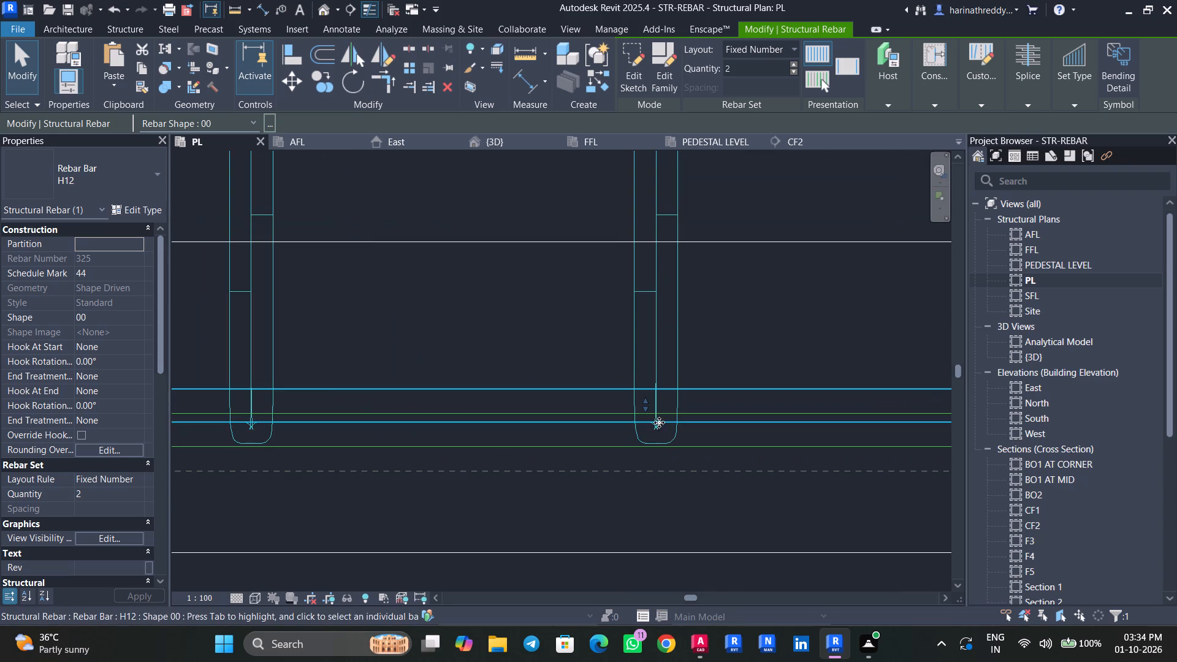
pyautogui.moveTo(646, 409); pyautogui.dragTo(647, 439)
pyautogui.press('Escape')
pyautogui.click(615, 390)
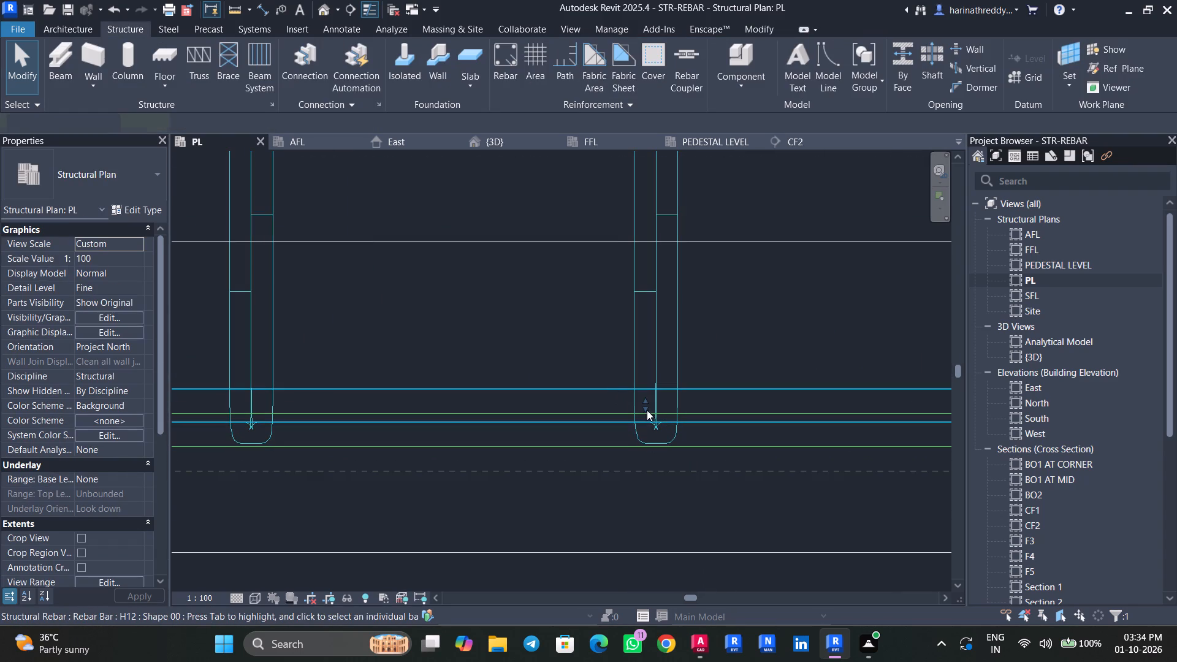
pyautogui.moveTo(644, 406); pyautogui.dragTo(643, 439)
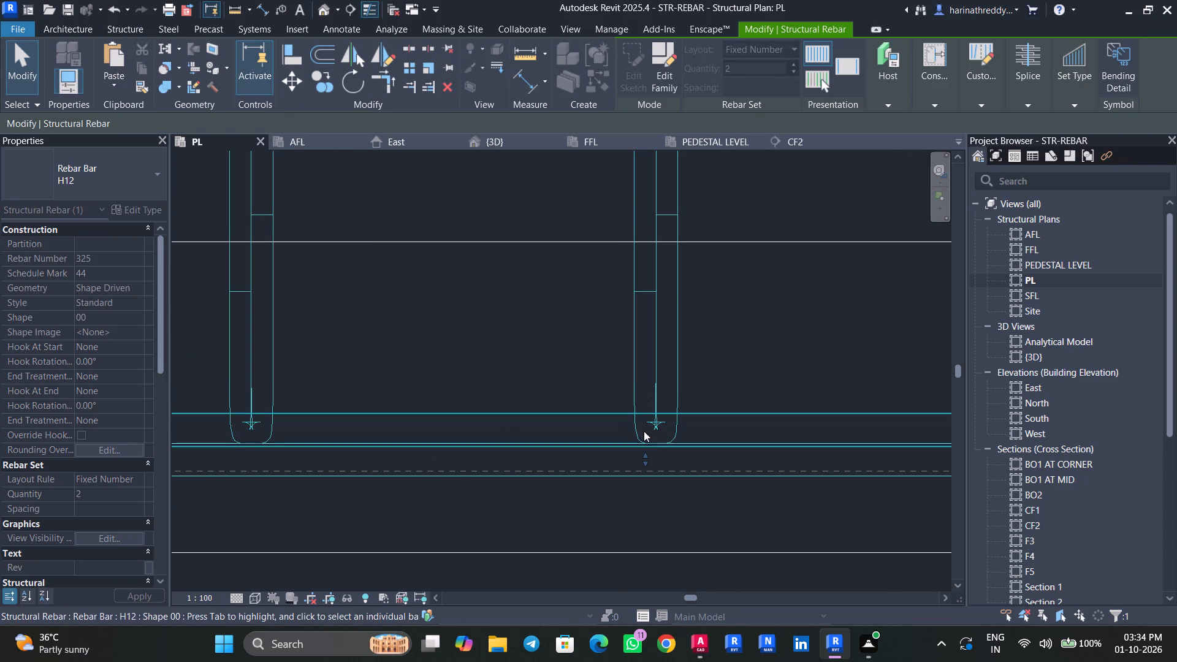
pyautogui.press('Escape')
pyautogui.click(646, 437)
pyautogui.scroll(5, 649, 443)
pyautogui.press('Escape')
pyautogui.press('Escape')
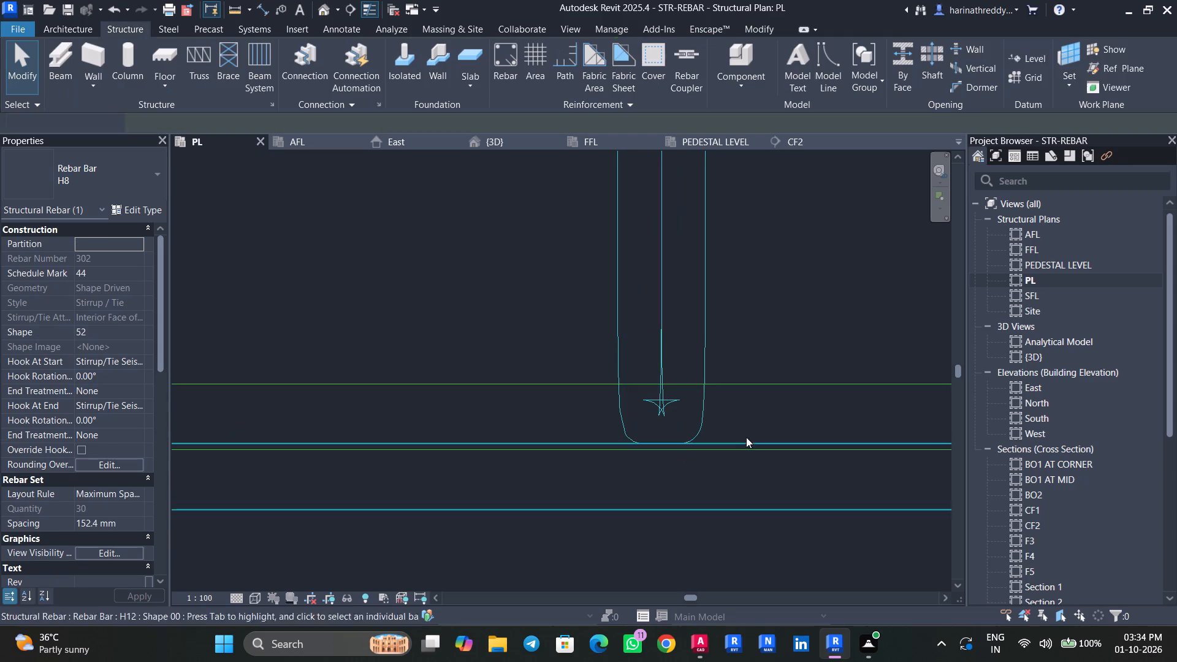
# Shift the next H12 bar set outward to line up with the bar set at the stirrups' outer bend.
pyautogui.click(780, 384)
pyautogui.scroll(2, 615, 444)
pyautogui.moveTo(647, 408); pyautogui.dragTo(647, 415)
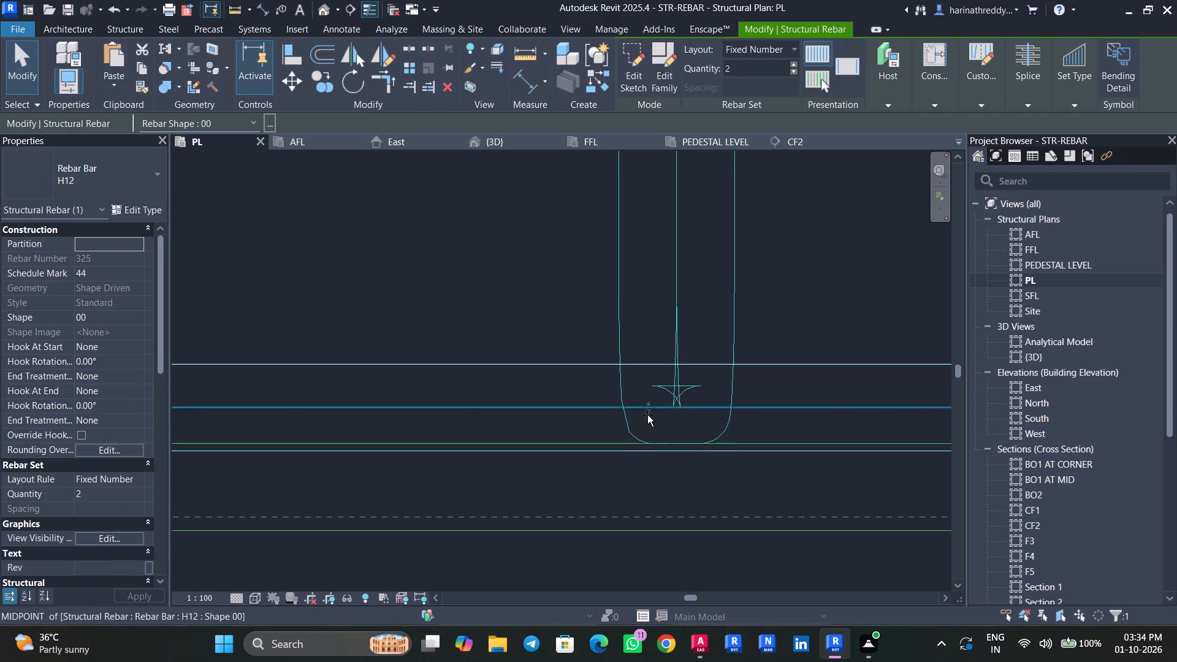
pyautogui.moveTo(647, 415); pyautogui.dragTo(647, 426)
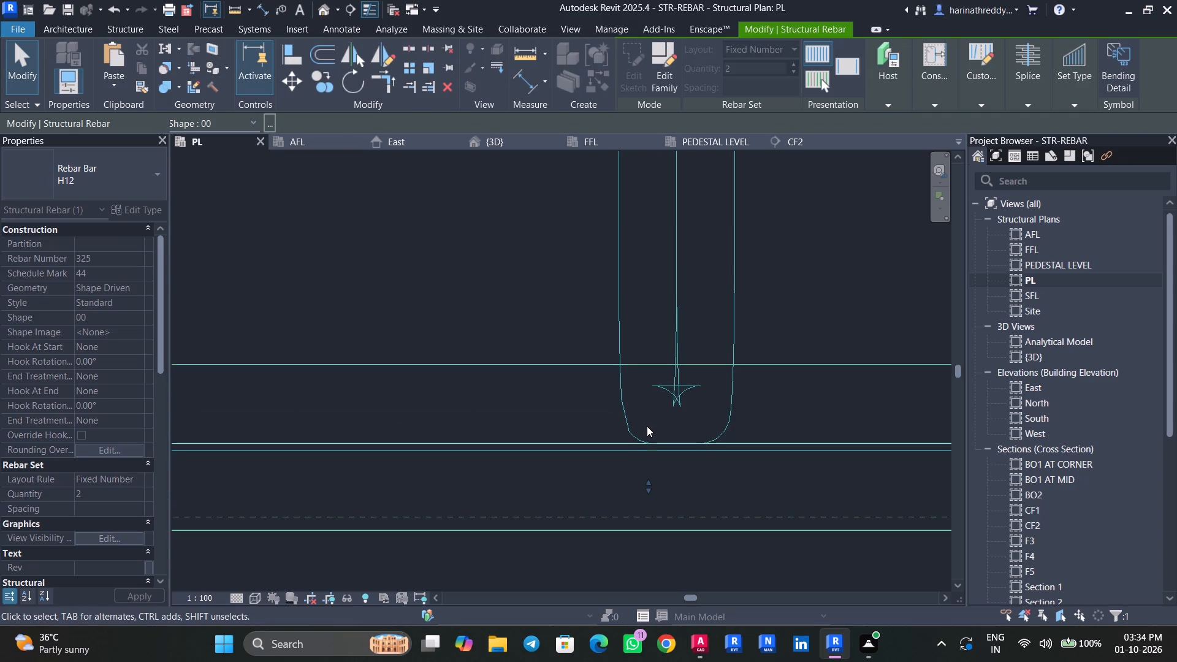
pyautogui.scroll(-15, 647, 426)
pyautogui.press('Escape')
pyautogui.press('Escape')
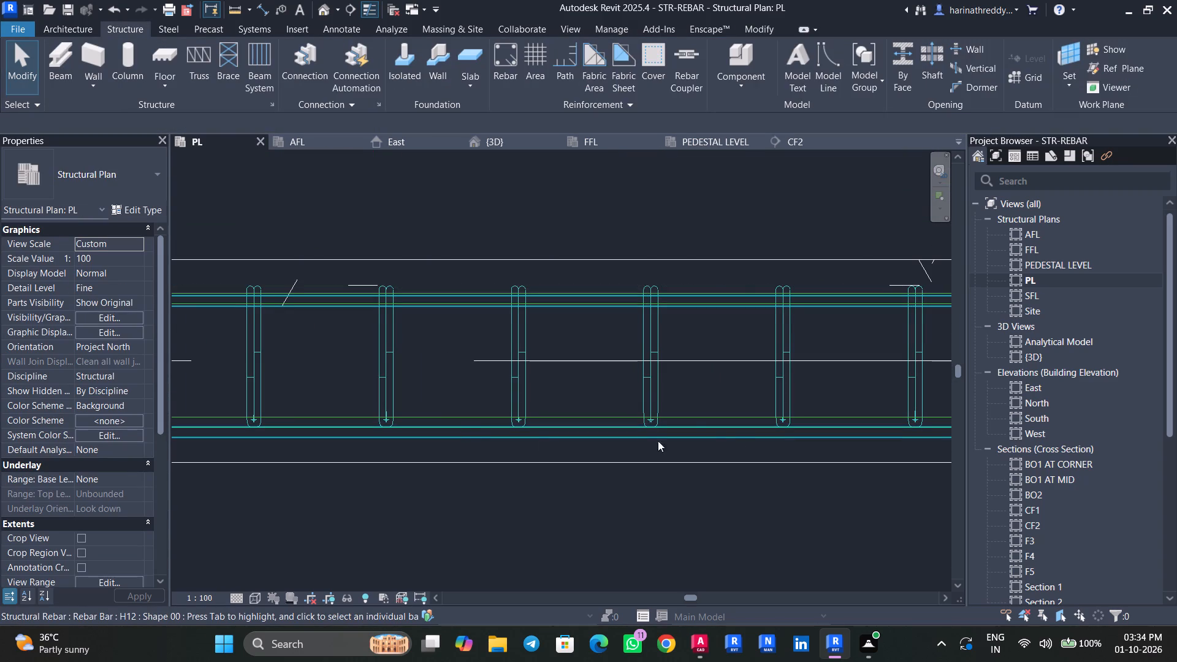
# Move the outermost H12 bar set inward to within the bend of the B04 beam's stirrups in the PL plan.
pyautogui.click(732, 432)
pyautogui.scroll(10, 689, 429)
pyautogui.moveTo(620, 428); pyautogui.dragTo(630, 391)
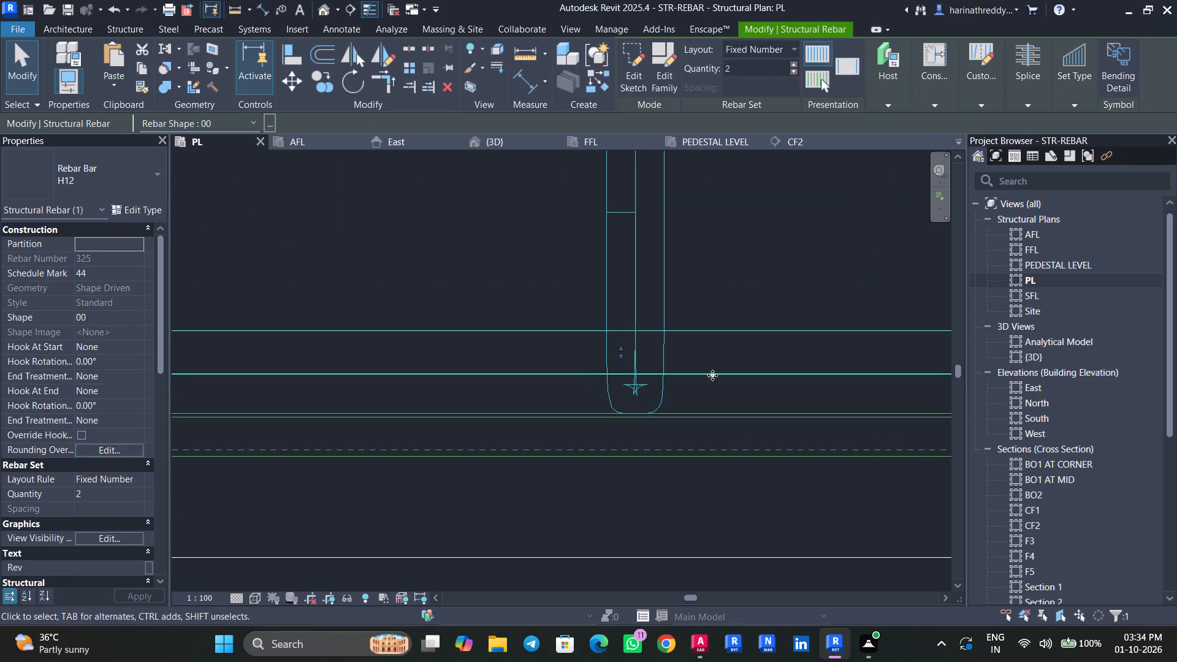
pyautogui.press('Escape')
pyautogui.press('Escape')
pyautogui.click(722, 338)
pyautogui.scroll(-2, 723, 338)
# Examine the B04 beam's bars and stirrups at its end in the 3D view to check how they fit the concrete.
pyautogui.click(533, 139)
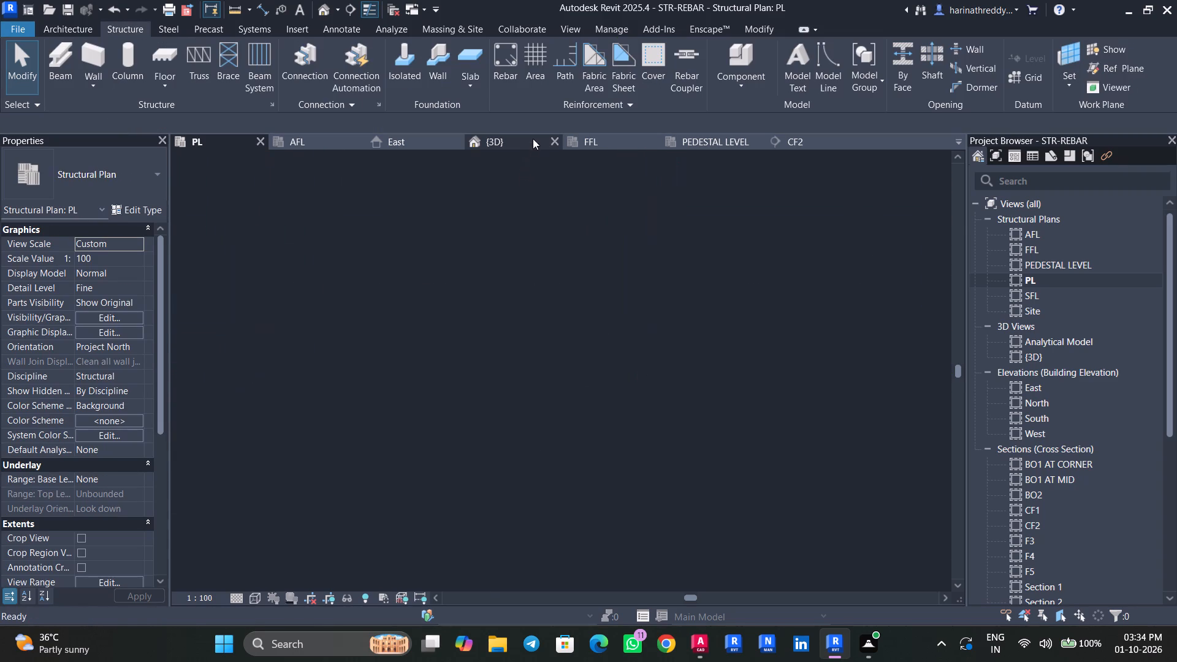
pyautogui.scroll(-4, 706, 423)
pyautogui.keyDown('shift'); pyautogui.moveTo(703, 450); pyautogui.dragTo(914, 390, button='middle'); pyautogui.keyUp('shift')
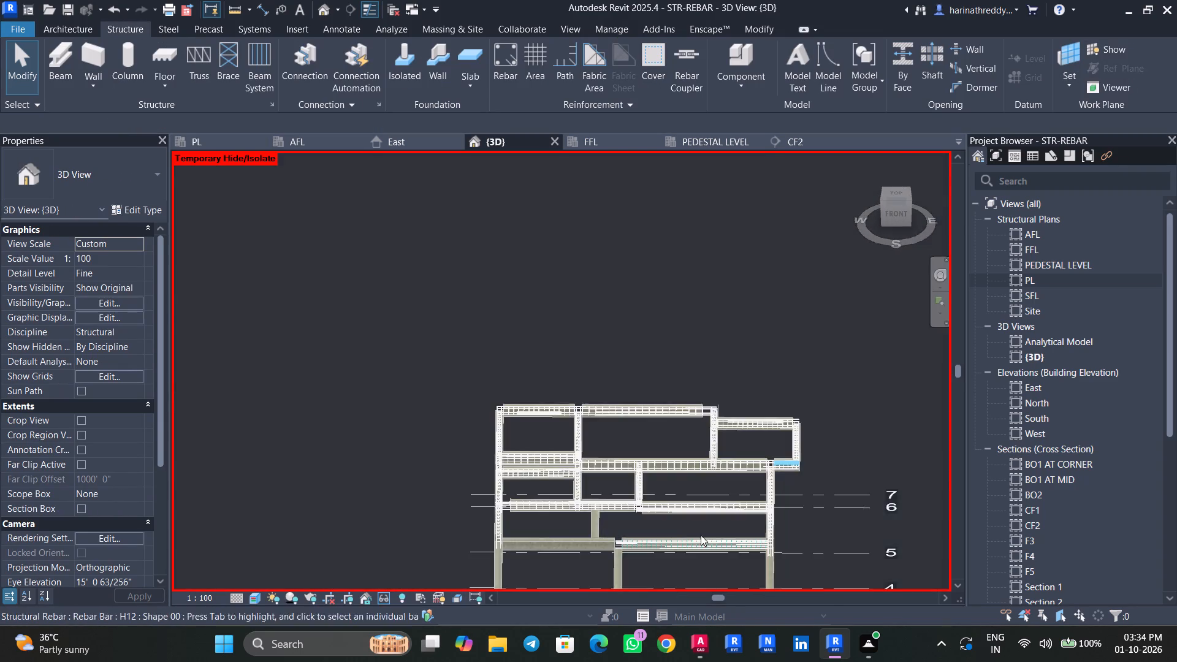
pyautogui.scroll(11, 682, 576)
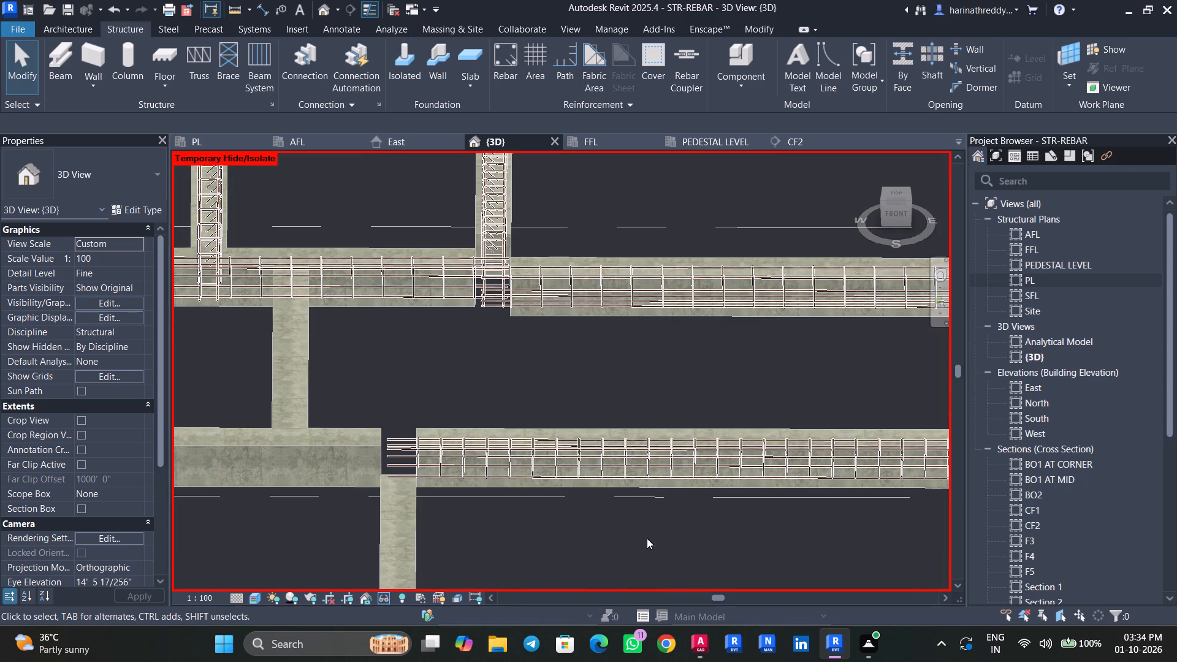
pyautogui.keyDown('shift'); pyautogui.moveTo(607, 514); pyautogui.dragTo(632, 570, button='middle'); pyautogui.keyUp('shift')
pyautogui.scroll(1, 675, 495)
pyautogui.moveTo(676, 490); pyautogui.dragTo(678, 339, button='middle')
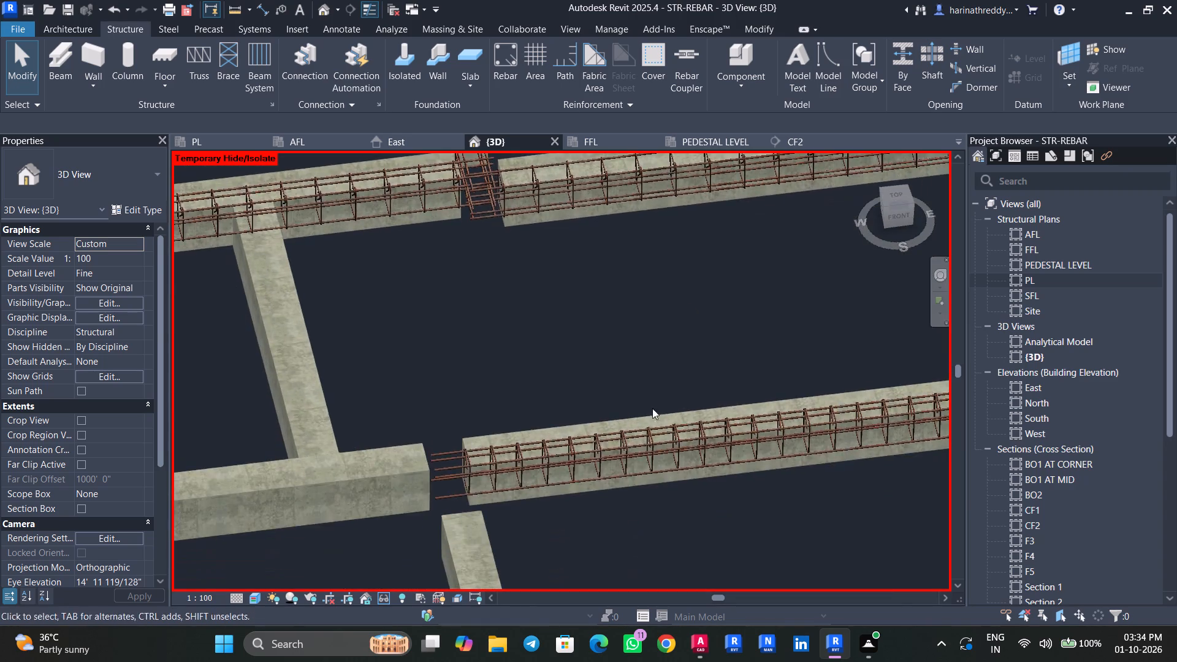
pyautogui.scroll(10, 622, 440)
pyautogui.scroll(-3, 641, 481)
pyautogui.keyDown('shift'); pyautogui.moveTo(665, 362); pyautogui.dragTo(668, 398, button='middle'); pyautogui.keyUp('shift')
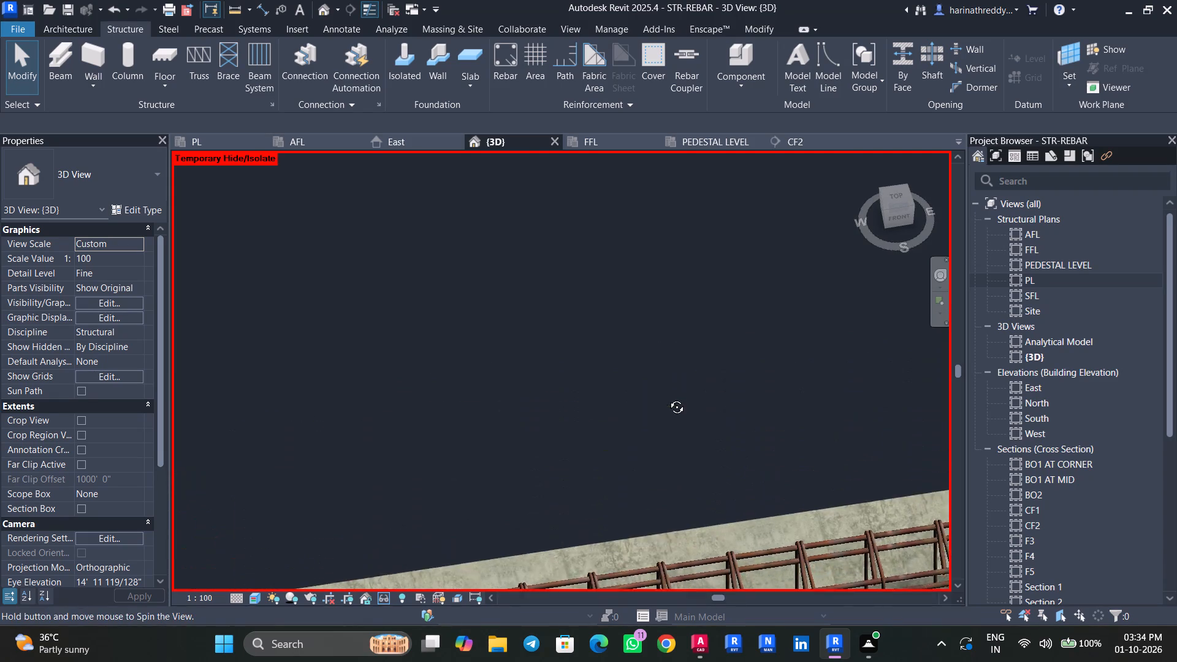
pyautogui.keyDown('shift'); pyautogui.moveTo(668, 398); pyautogui.dragTo(668, 415, button='middle'); pyautogui.keyUp('shift')
pyautogui.moveTo(678, 442); pyautogui.dragTo(618, 244, button='middle')
pyautogui.scroll(-5, 612, 256)
pyautogui.scroll(5, 307, 419)
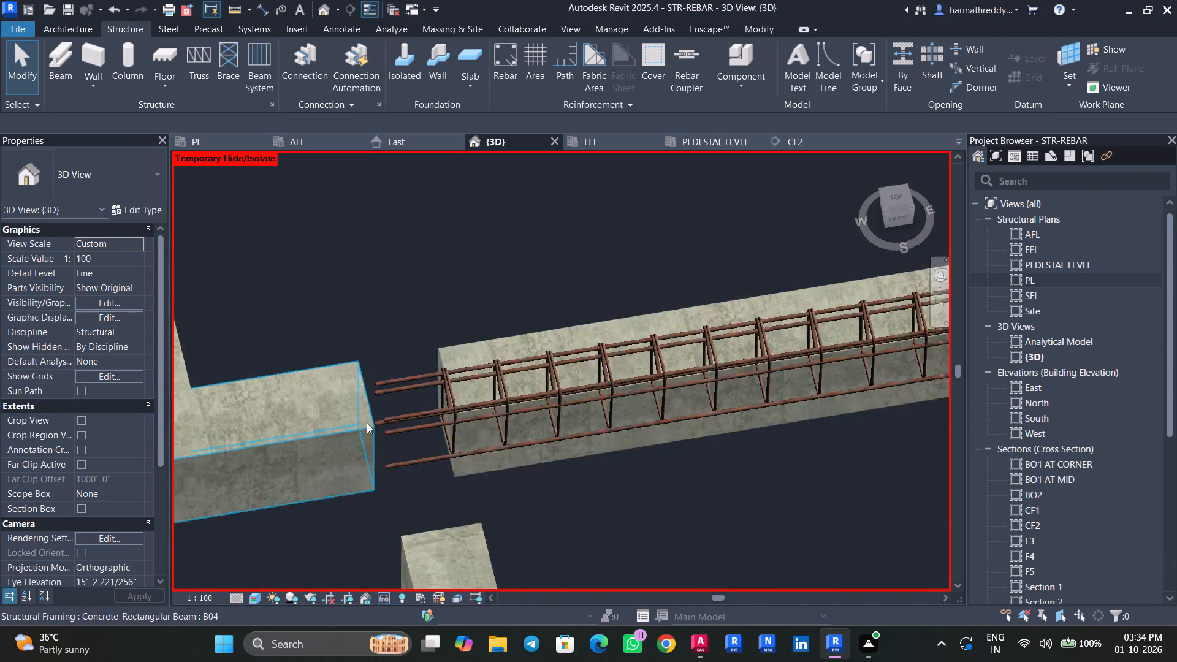
pyautogui.scroll(6, 367, 423)
pyautogui.keyDown('shift'); pyautogui.scroll(1, 465, 463); pyautogui.keyUp('shift')
pyautogui.keyDown('shift'); pyautogui.moveTo(465, 463); pyautogui.dragTo(472, 419, button='middle'); pyautogui.keyUp('shift')
pyautogui.scroll(-6, 477, 408)
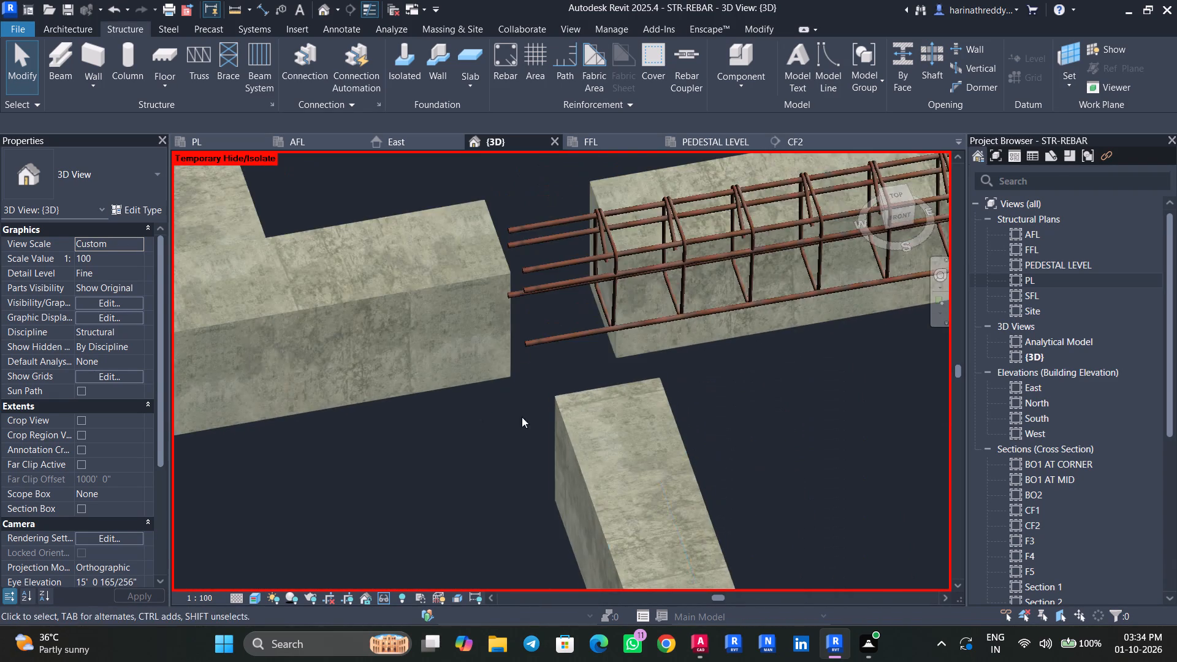
pyautogui.keyDown('shift'); pyautogui.moveTo(742, 424); pyautogui.dragTo(744, 365, button='middle'); pyautogui.keyUp('shift')
pyautogui.moveTo(779, 340); pyautogui.dragTo(493, 631, button='middle')
pyautogui.scroll(-4, 613, 530)
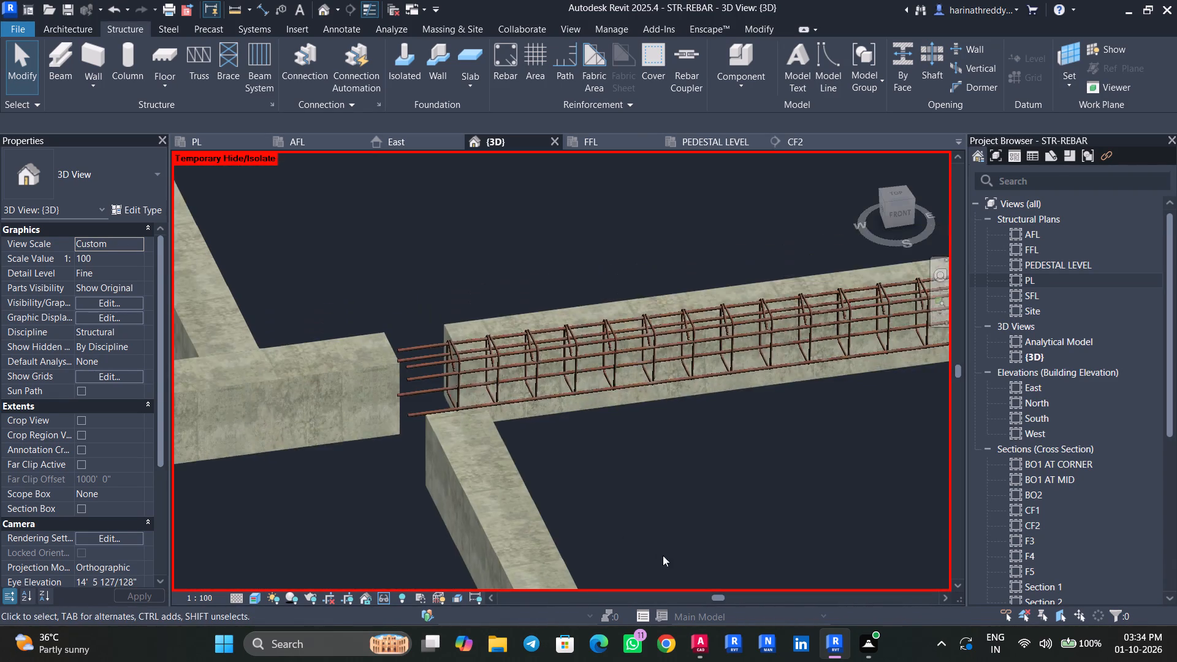
pyautogui.keyDown('shift'); pyautogui.moveTo(681, 528); pyautogui.dragTo(691, 471, button='middle'); pyautogui.keyUp('shift')
pyautogui.scroll(8, 527, 190)
pyautogui.moveTo(415, 358); pyautogui.dragTo(409, 580, button='middle')
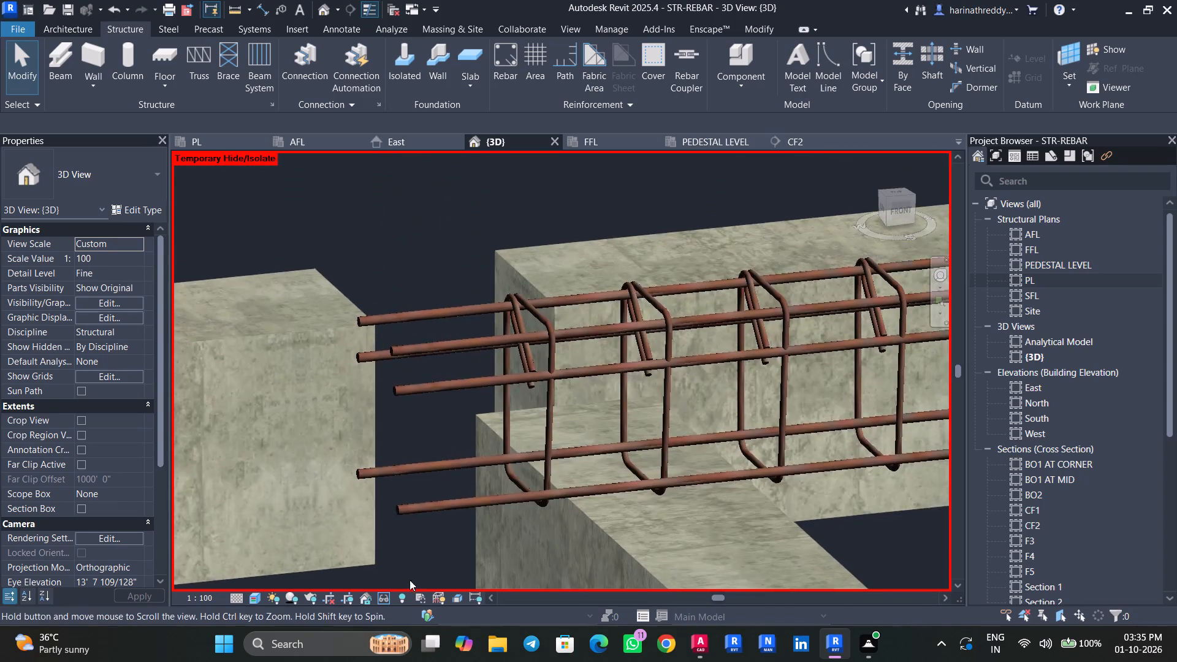
pyautogui.moveTo(409, 580); pyautogui.dragTo(409, 580, button='middle')
# Stretch the B04 beam's top H12 bar set at both outer bars toward the stirrup legs in the 3D view.
pyautogui.click(436, 352)
pyautogui.scroll(-6, 428, 444)
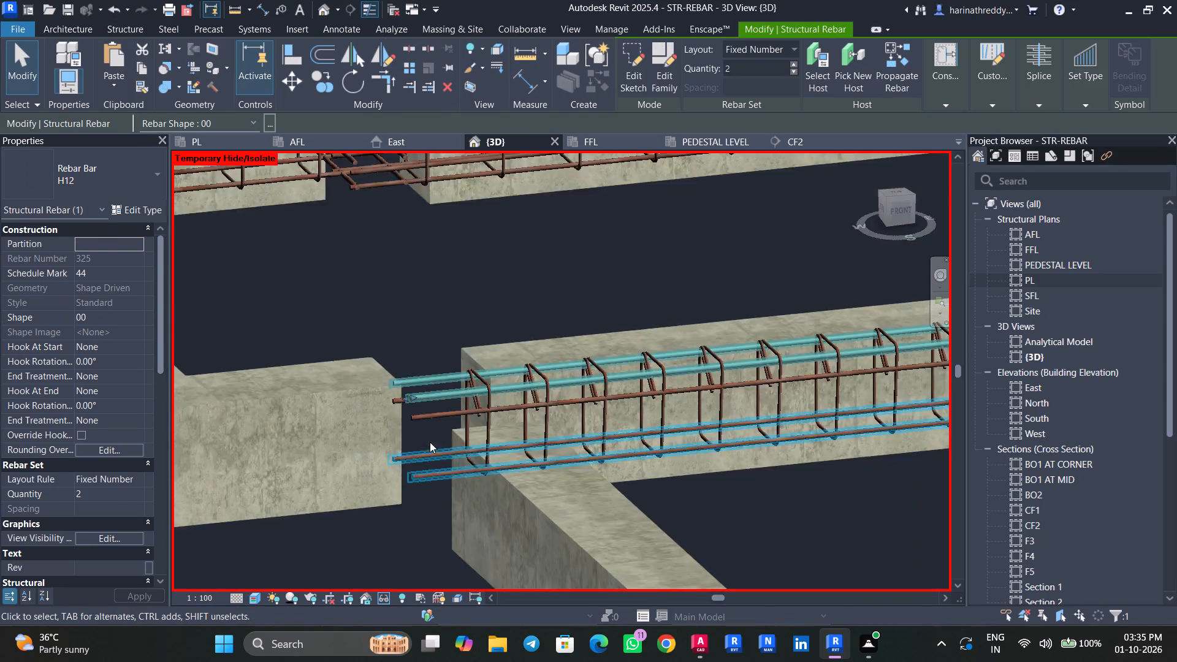
pyautogui.scroll(-2, 430, 442)
pyautogui.keyDown('shift'); pyautogui.moveTo(709, 459); pyautogui.dragTo(818, 660, button='middle'); pyautogui.keyUp('shift')
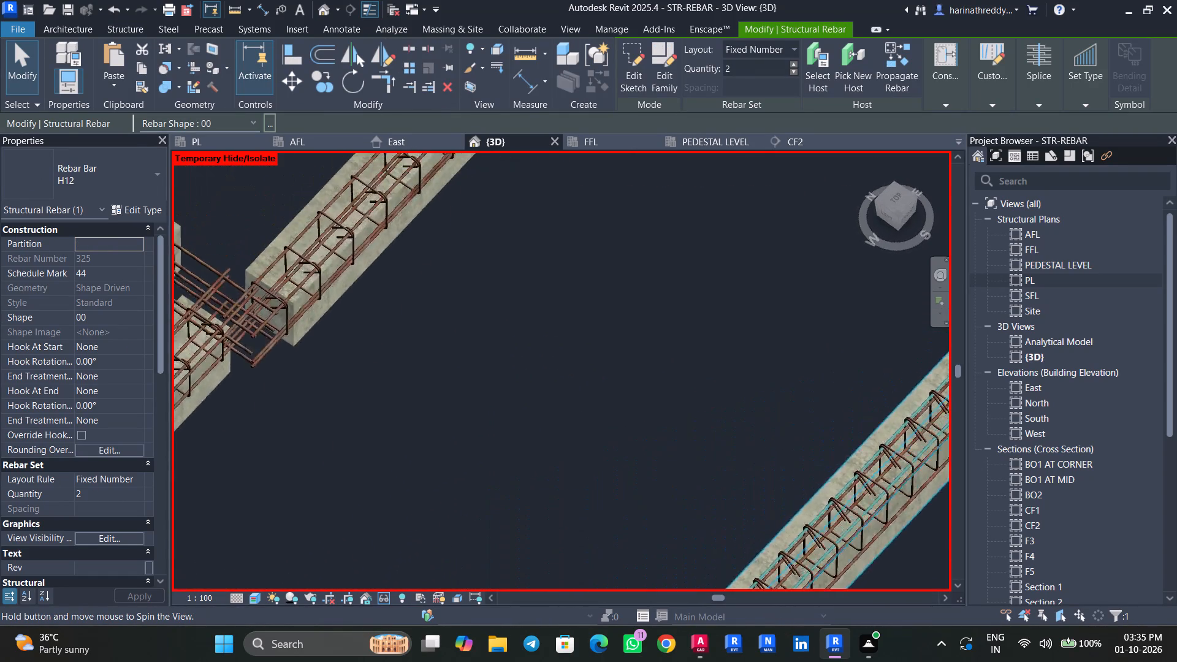
pyautogui.keyDown('shift'); pyautogui.moveTo(818, 660); pyautogui.dragTo(841, 661, button='middle'); pyautogui.keyUp('shift')
pyautogui.moveTo(784, 443); pyautogui.dragTo(418, 418, button='middle')
pyautogui.scroll(1, 418, 418)
pyautogui.keyDown('shift'); pyautogui.moveTo(698, 439); pyautogui.dragTo(730, 477, button='middle'); pyautogui.keyUp('shift')
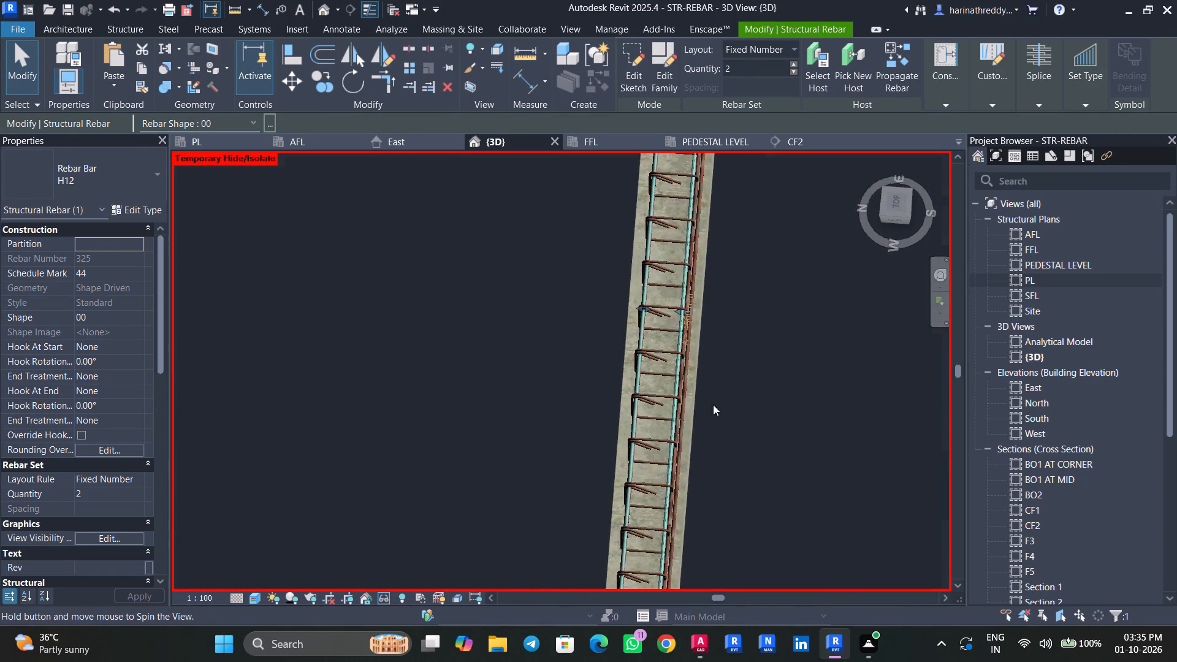
pyautogui.scroll(1, 671, 337)
pyautogui.scroll(-1, 671, 337)
pyautogui.scroll(1, 671, 337)
pyautogui.scroll(-1, 671, 337)
pyautogui.scroll(3, 671, 337)
pyautogui.scroll(-1, 671, 335)
pyautogui.scroll(9, 671, 335)
pyautogui.moveTo(611, 280); pyautogui.dragTo(679, 392, button='middle')
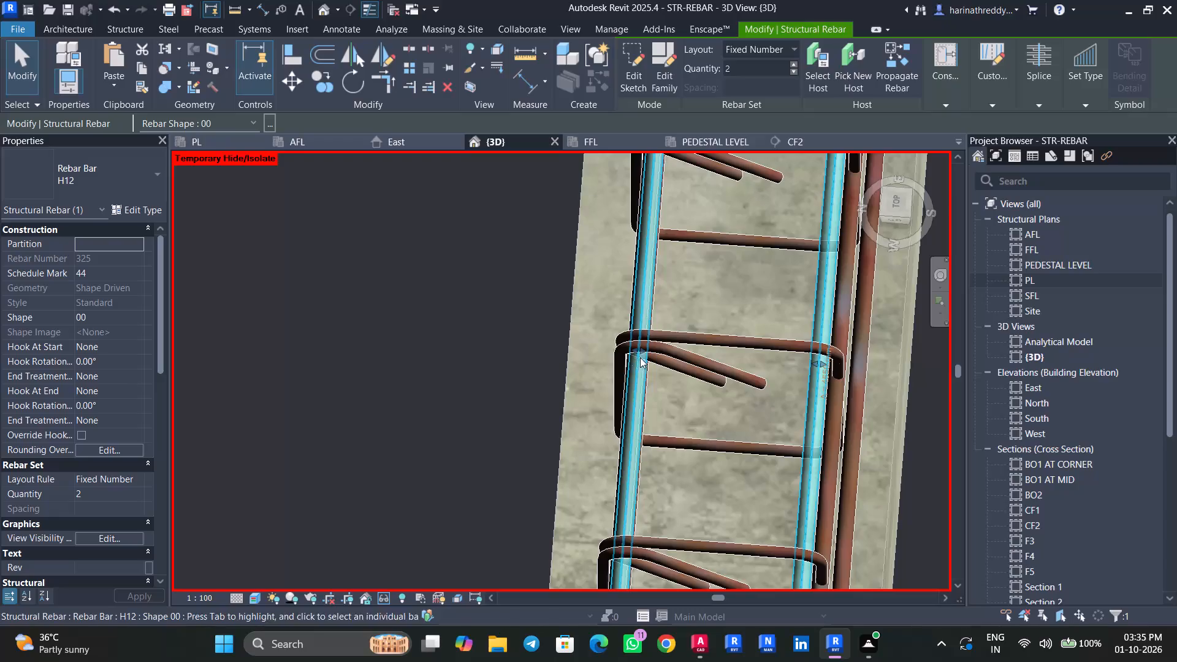
pyautogui.moveTo(633, 351); pyautogui.dragTo(627, 351)
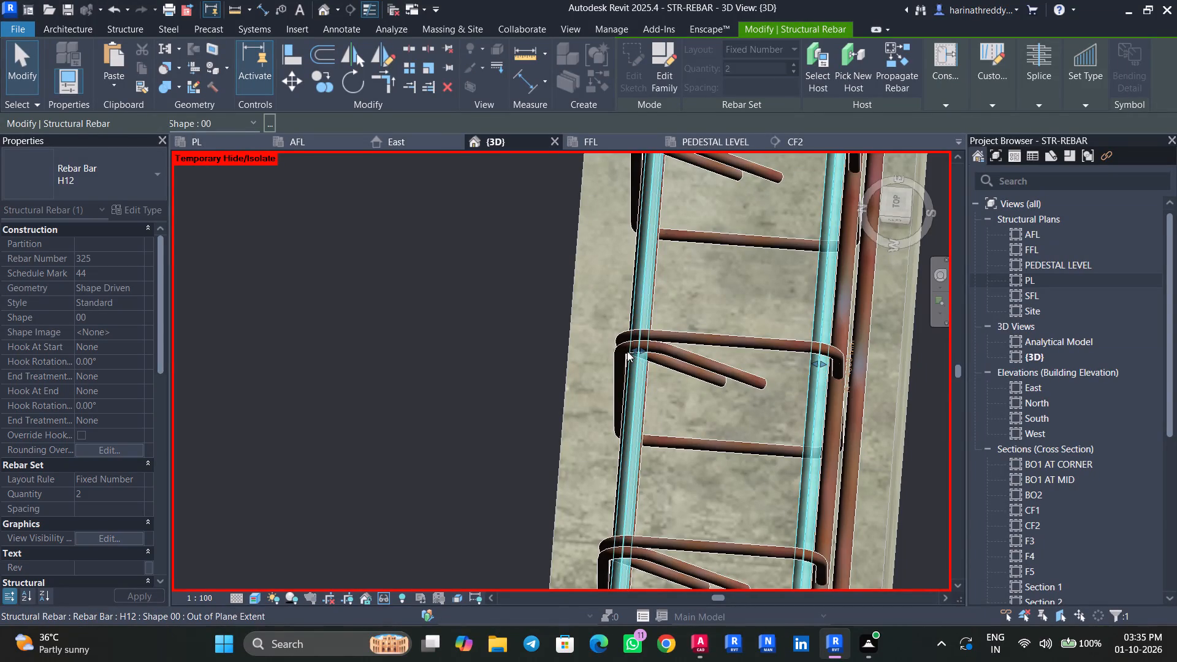
pyautogui.click(826, 363)
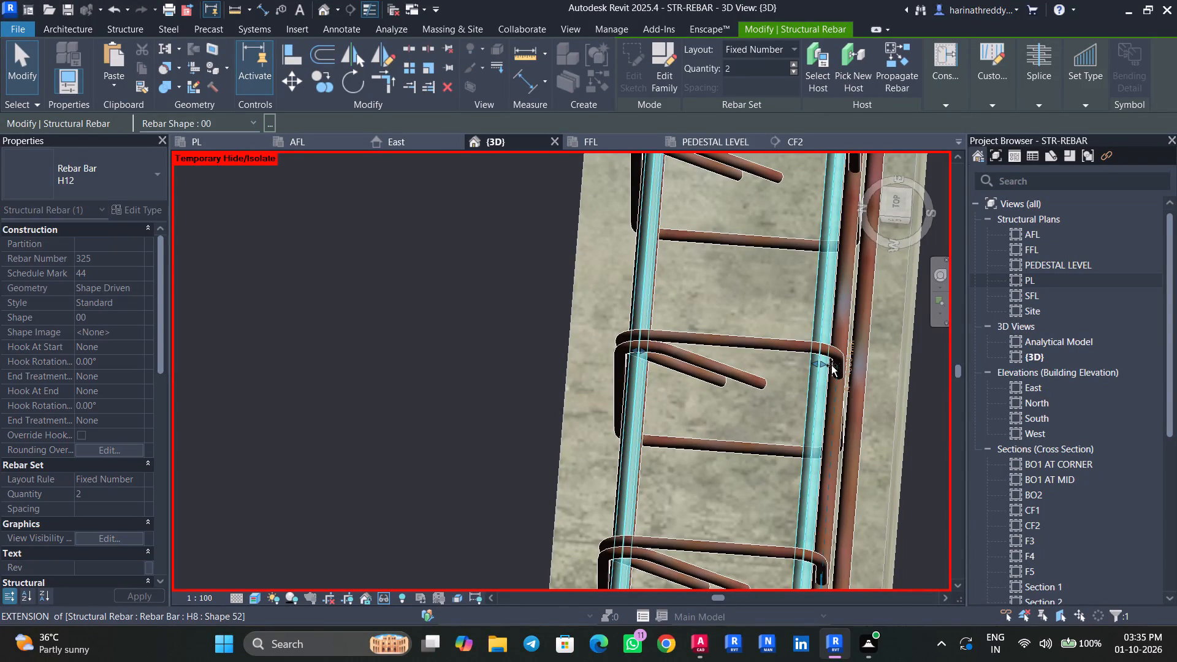
pyautogui.scroll(5, 829, 367)
pyautogui.moveTo(810, 362); pyautogui.dragTo(826, 364)
pyautogui.scroll(-8, 826, 364)
pyautogui.press('Escape')
pyautogui.press('Escape')
# Nudge the B04 beam's middle H12 bar set down to just above the bottom bars.
pyautogui.scroll(-3, 763, 414)
pyautogui.scroll(1, 763, 414)
pyautogui.scroll(-4, 763, 414)
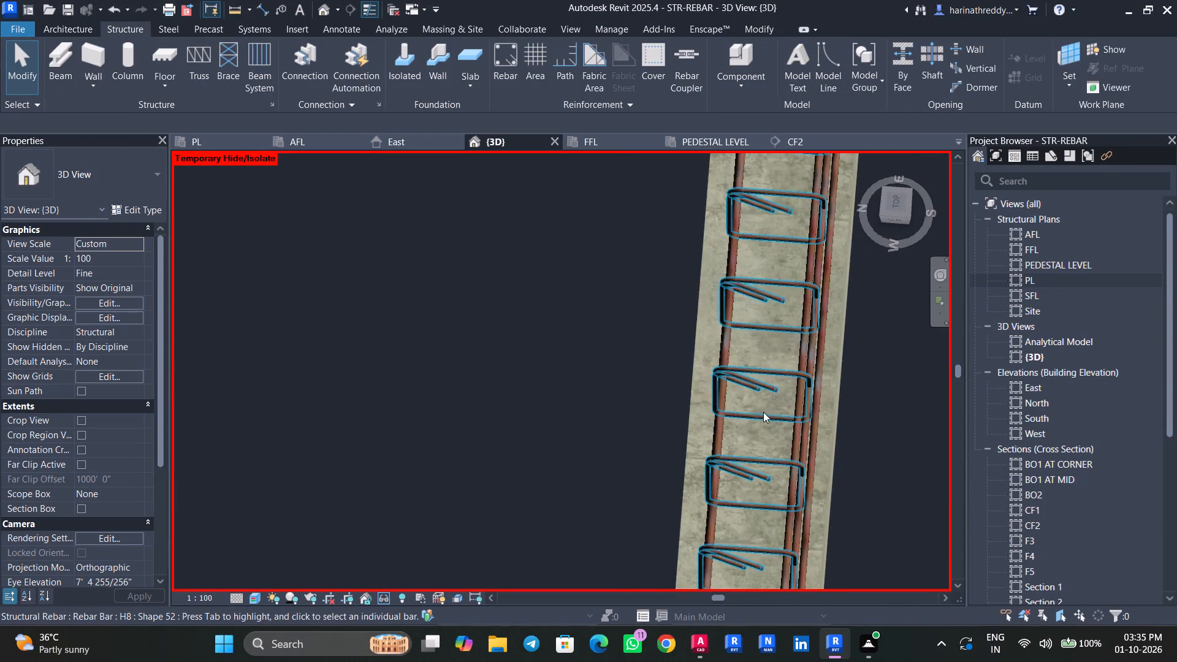
pyautogui.scroll(-8, 763, 412)
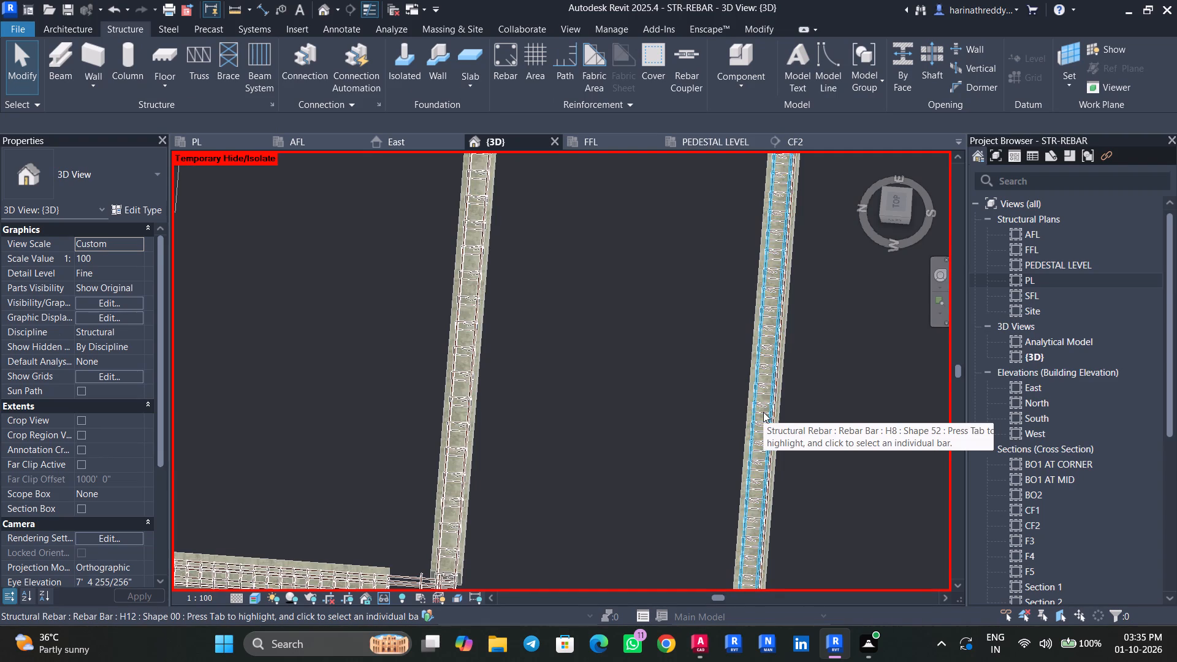
pyautogui.scroll(-2, 822, 487)
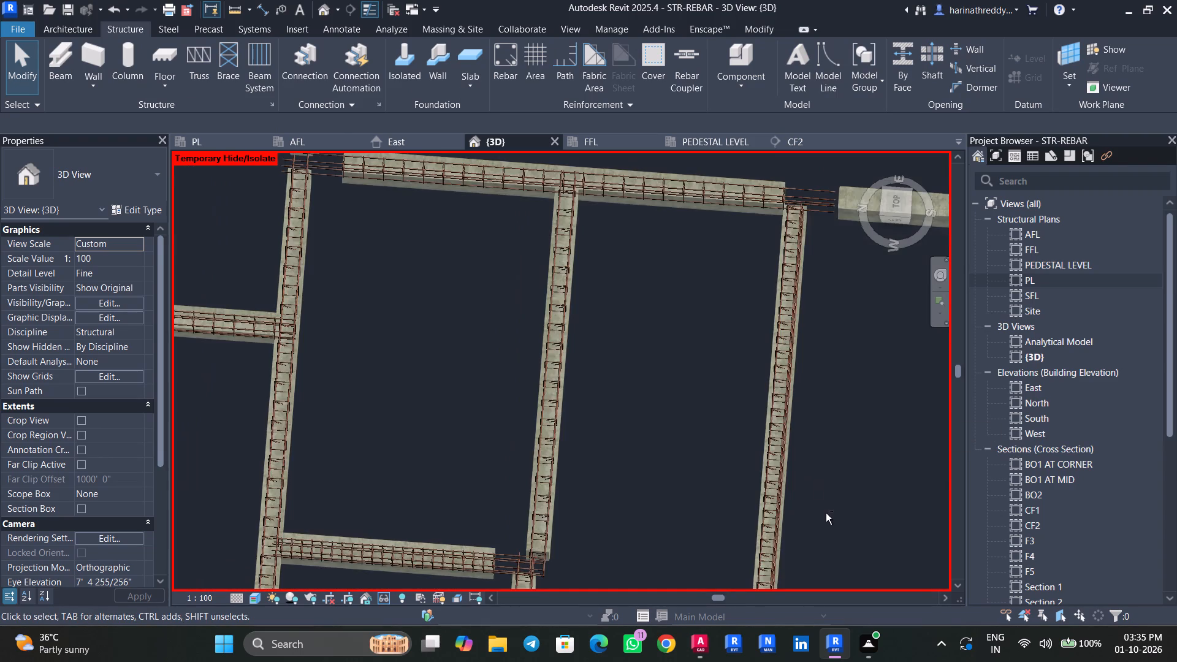
pyautogui.keyDown('shift'); pyautogui.moveTo(826, 513); pyautogui.dragTo(826, 368, button='middle'); pyautogui.keyUp('shift')
pyautogui.moveTo(817, 484); pyautogui.dragTo(795, 379, button='middle')
pyautogui.scroll(2, 762, 456)
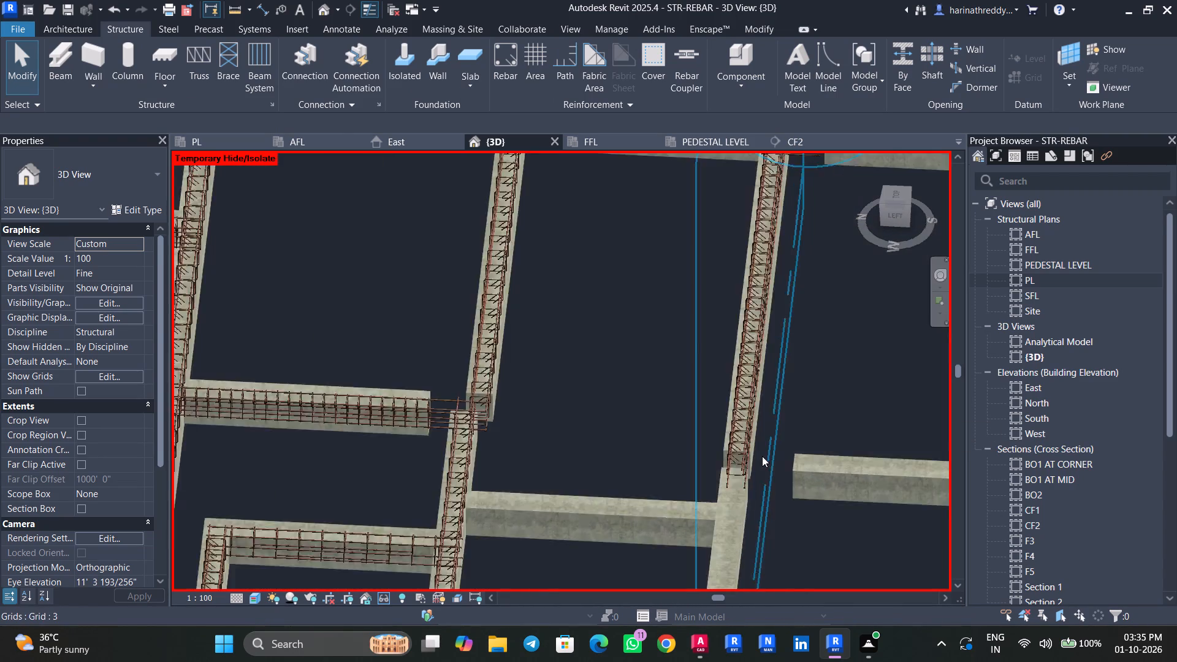
pyautogui.scroll(13, 762, 456)
pyautogui.click(608, 539)
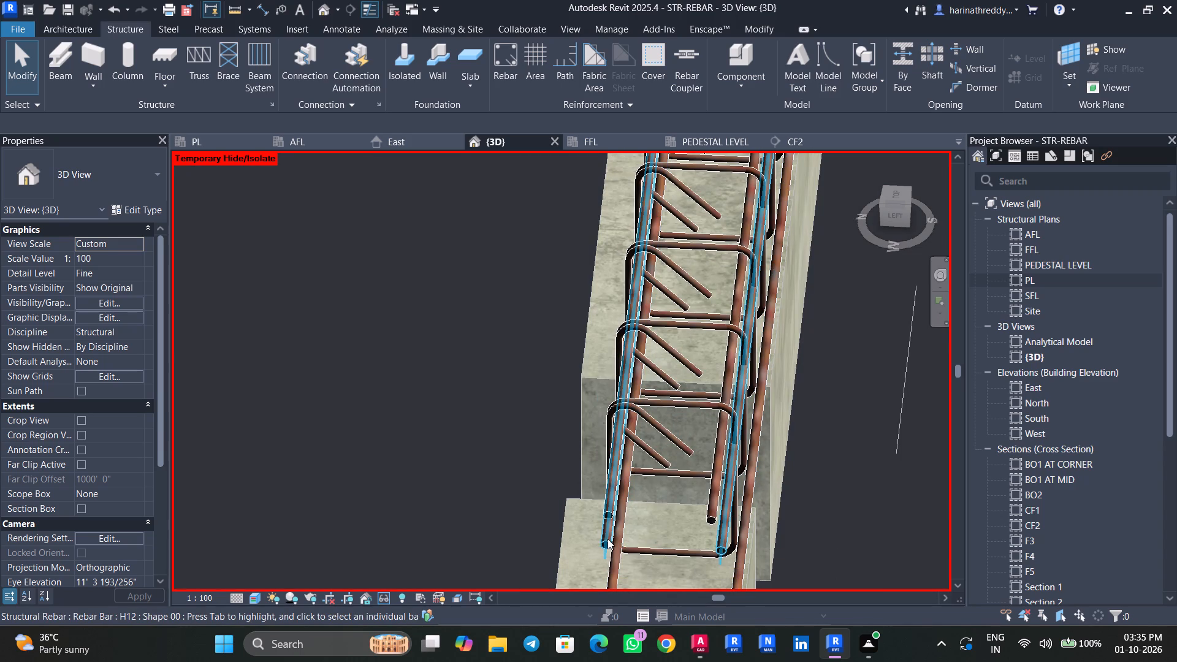
pyautogui.scroll(-16, 606, 538)
pyautogui.keyDown('shift'); pyautogui.moveTo(704, 387); pyautogui.dragTo(710, 541, button='middle'); pyautogui.keyUp('shift')
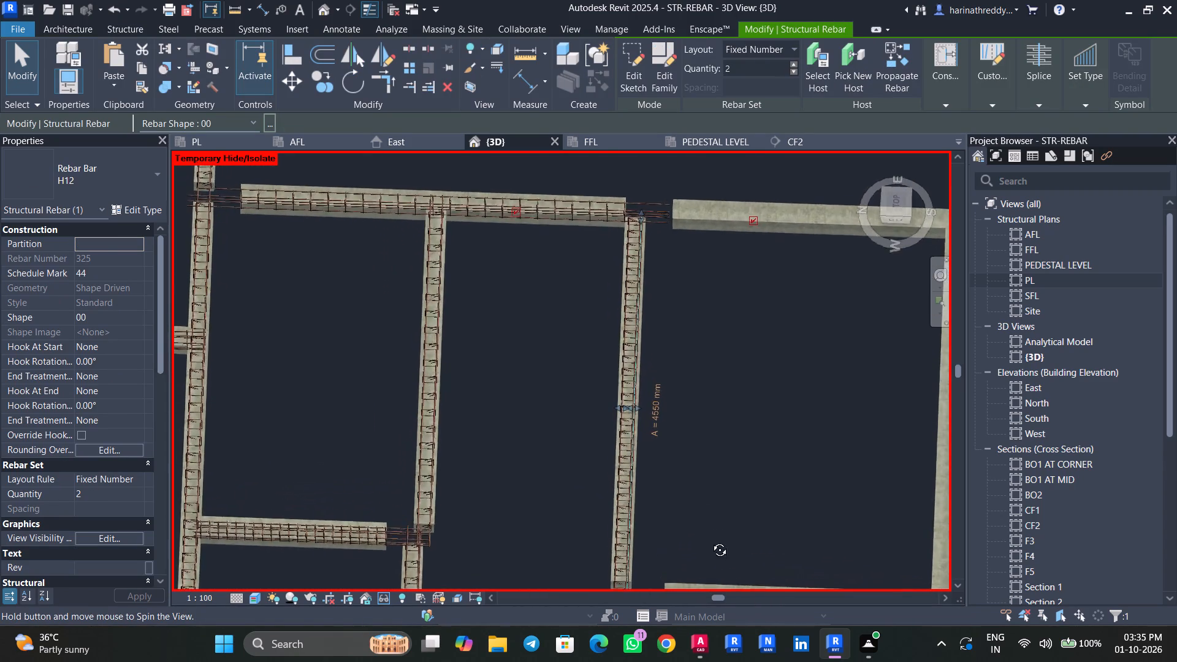
pyautogui.keyDown('shift'); pyautogui.moveTo(710, 541); pyautogui.dragTo(636, 349, button='middle'); pyautogui.keyUp('shift')
pyautogui.scroll(1, 647, 447)
pyautogui.scroll(-1, 647, 447)
pyautogui.scroll(1, 647, 447)
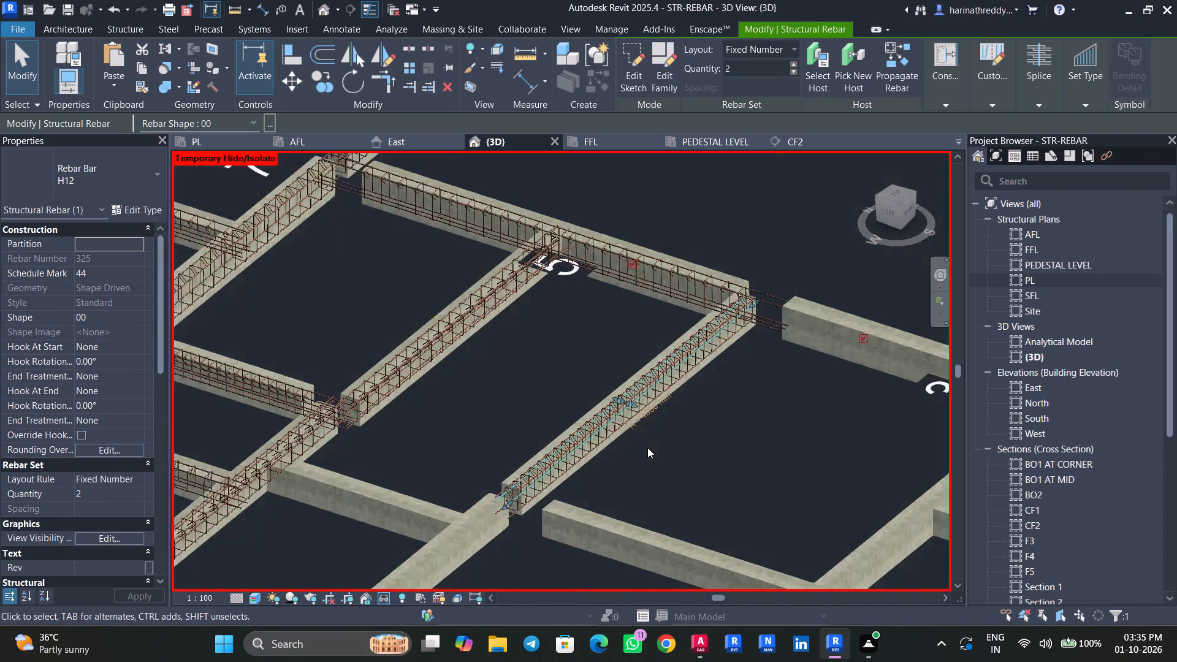
pyautogui.scroll(1, 647, 447)
pyautogui.keyDown('shift'); pyautogui.moveTo(734, 476); pyautogui.dragTo(615, 414, button='middle'); pyautogui.keyUp('shift')
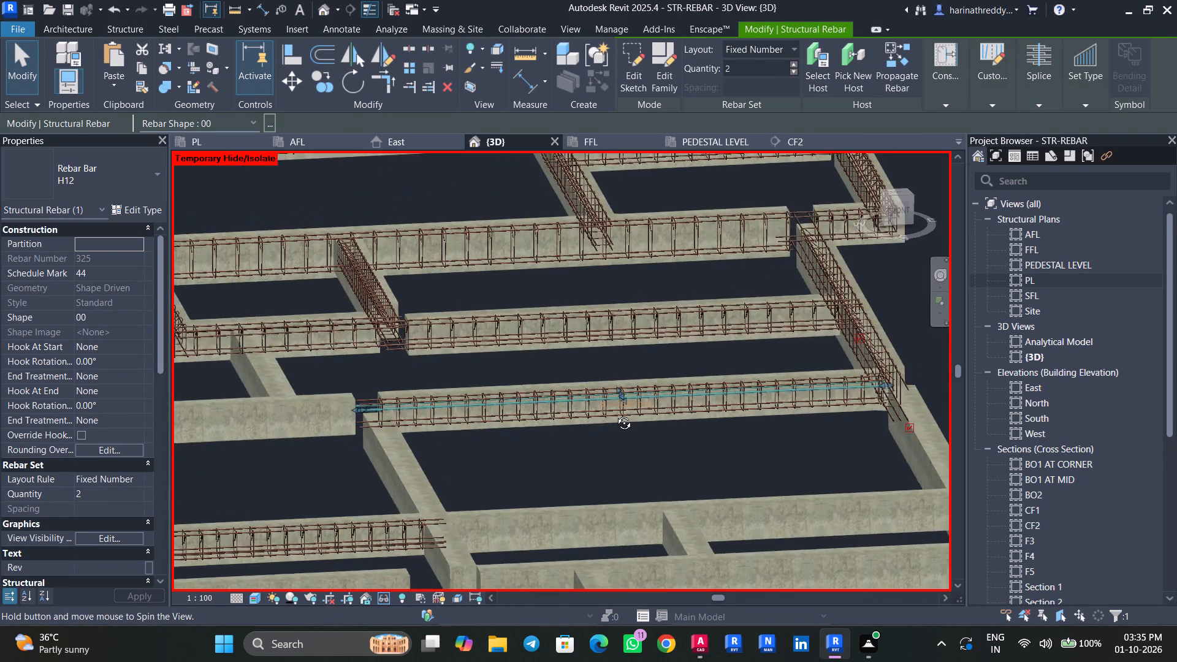
pyautogui.keyDown('shift'); pyautogui.moveTo(615, 414); pyautogui.dragTo(618, 400, button='middle'); pyautogui.keyUp('shift')
pyautogui.scroll(3, 625, 412)
pyautogui.keyDown('shift'); pyautogui.moveTo(638, 423); pyautogui.dragTo(617, 410, button='middle'); pyautogui.keyUp('shift')
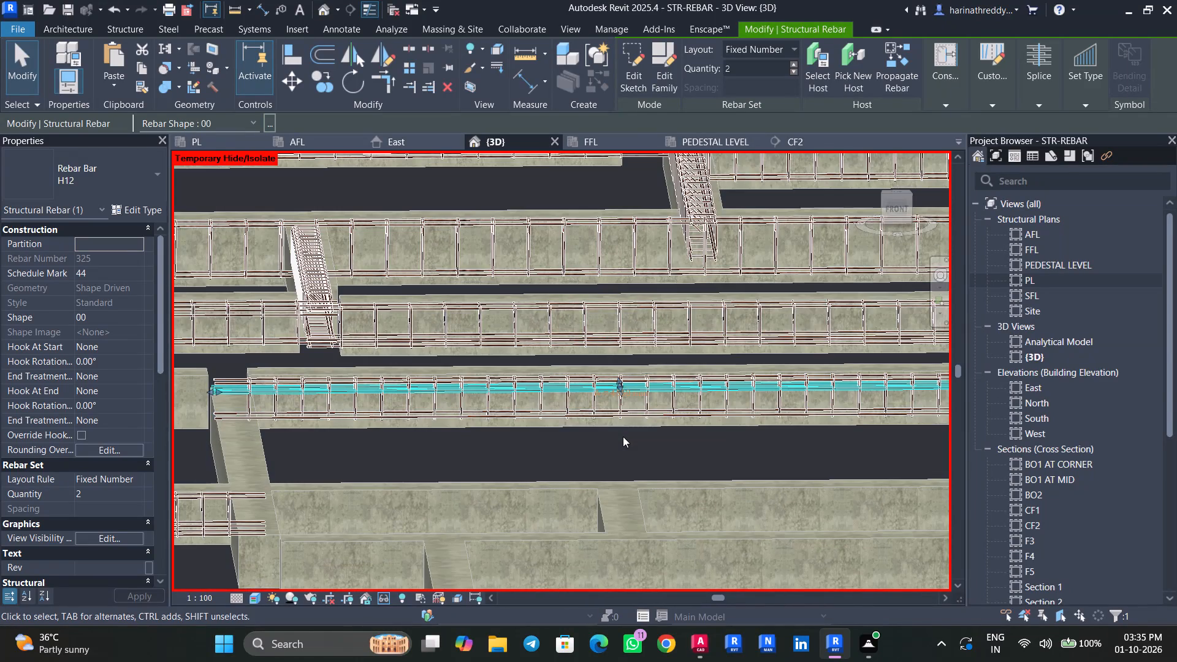
pyautogui.press('Down')
pyautogui.press('Up')
pyautogui.press('Down')
pyautogui.press('Down')
pyautogui.press('Down')
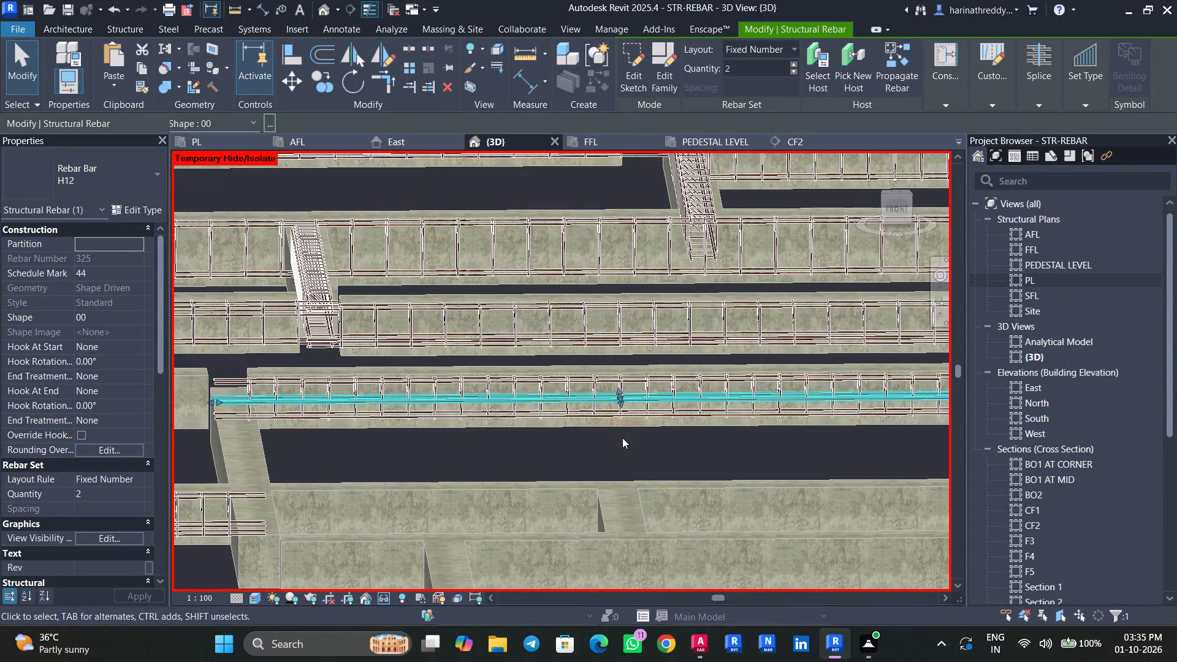
pyautogui.press('Down')
pyautogui.press('Down')
pyautogui.scroll(11, 619, 415)
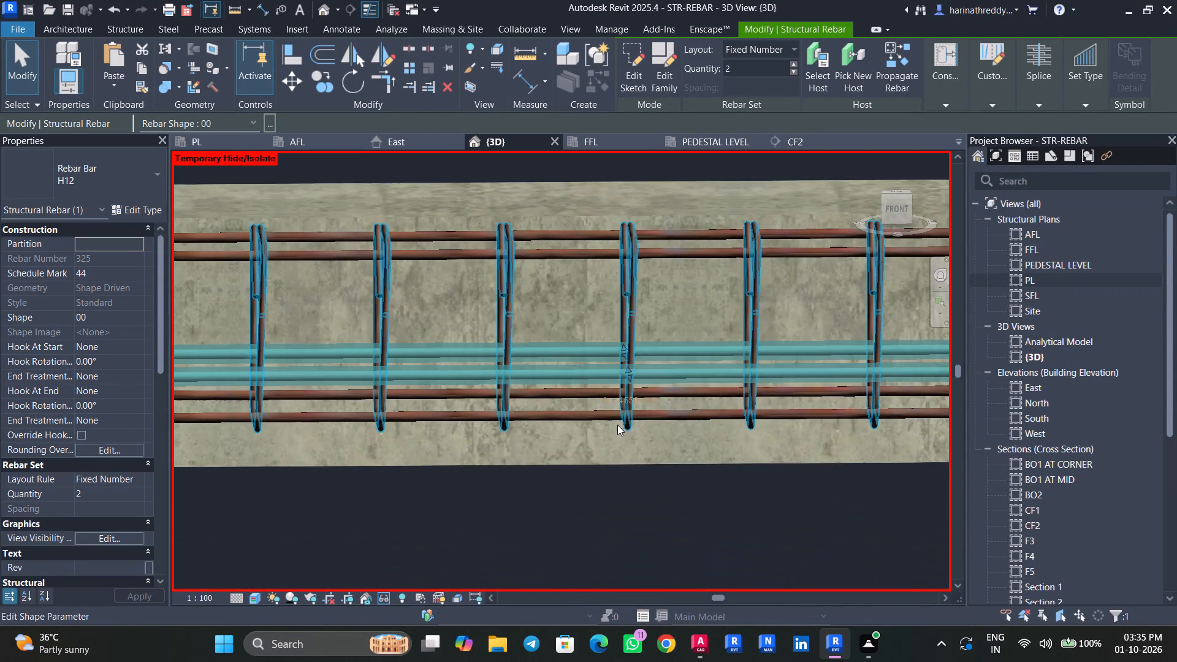
pyautogui.press('Escape')
pyautogui.press('Escape')
pyautogui.scroll(1, 663, 470)
pyautogui.scroll(-11, 663, 470)
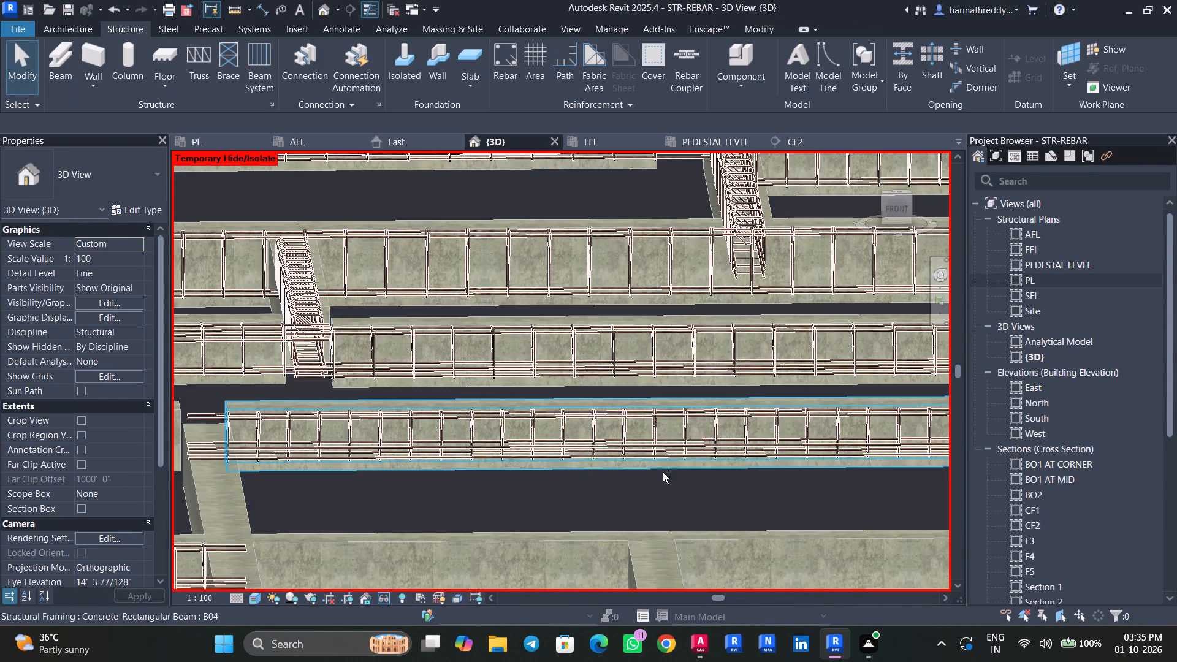
# Save the project.
pyautogui.hotkey('ctrl', 's')
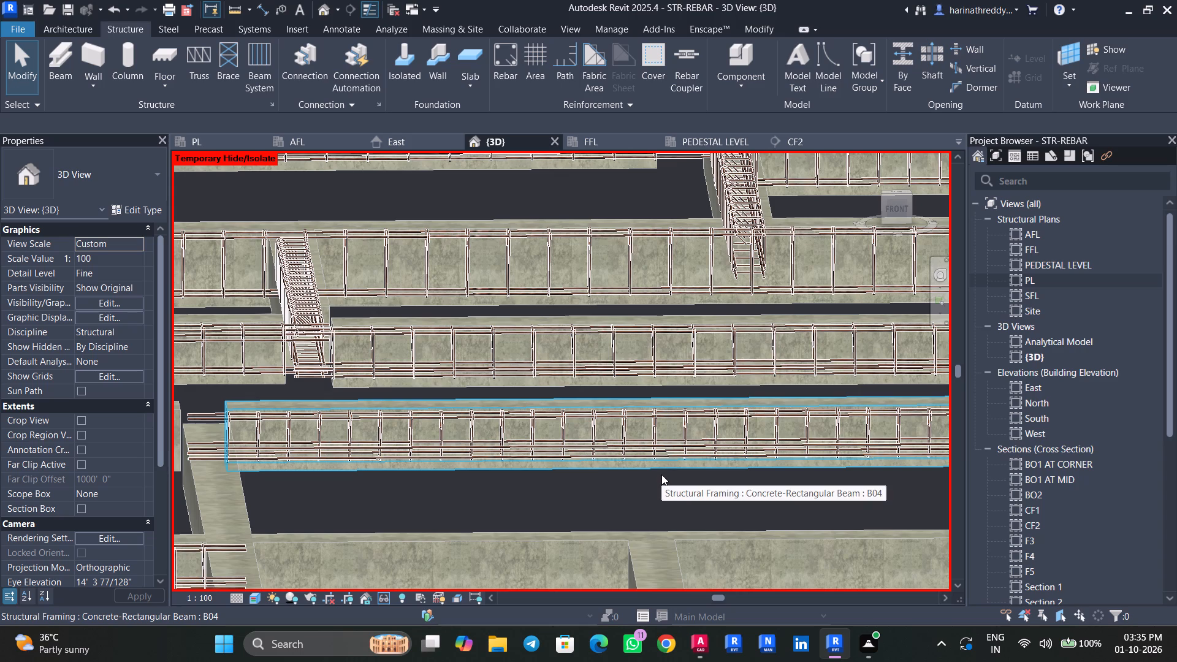
# Propagate the reinforced B04 beam's rebar to the adjoining unreinforced beam in the same line, aligned by host.
pyautogui.scroll(-8, 661, 474)
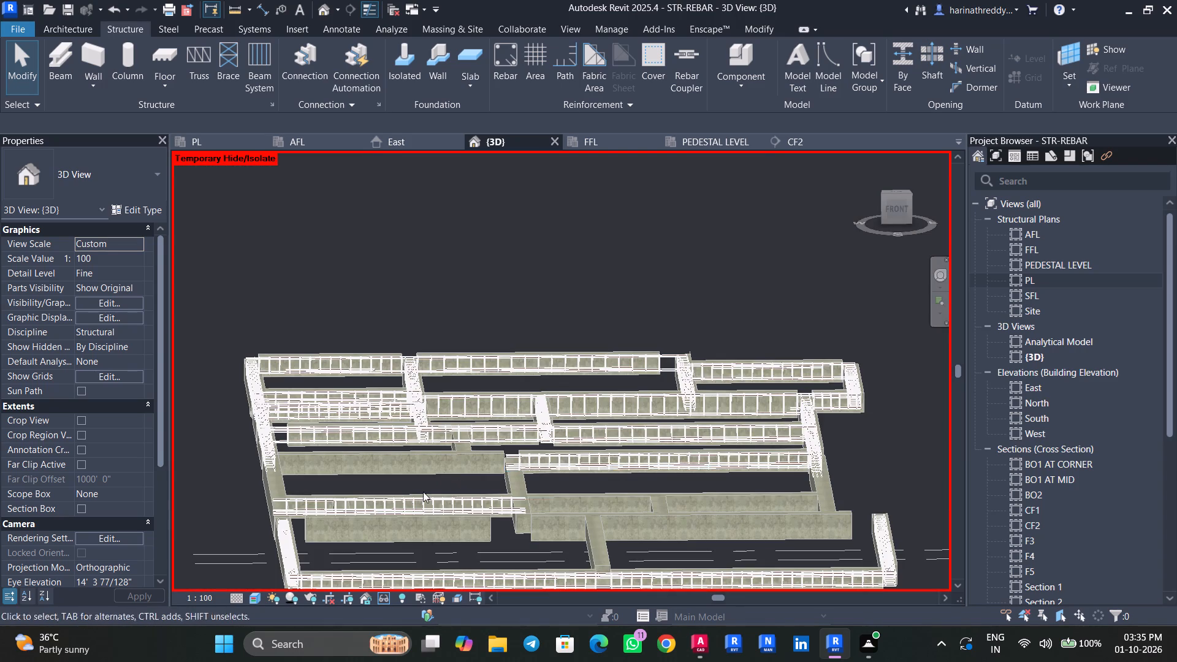
pyautogui.keyDown('shift'); pyautogui.moveTo(412, 493); pyautogui.dragTo(398, 598, button='middle'); pyautogui.keyUp('shift')
pyautogui.scroll(6, 568, 439)
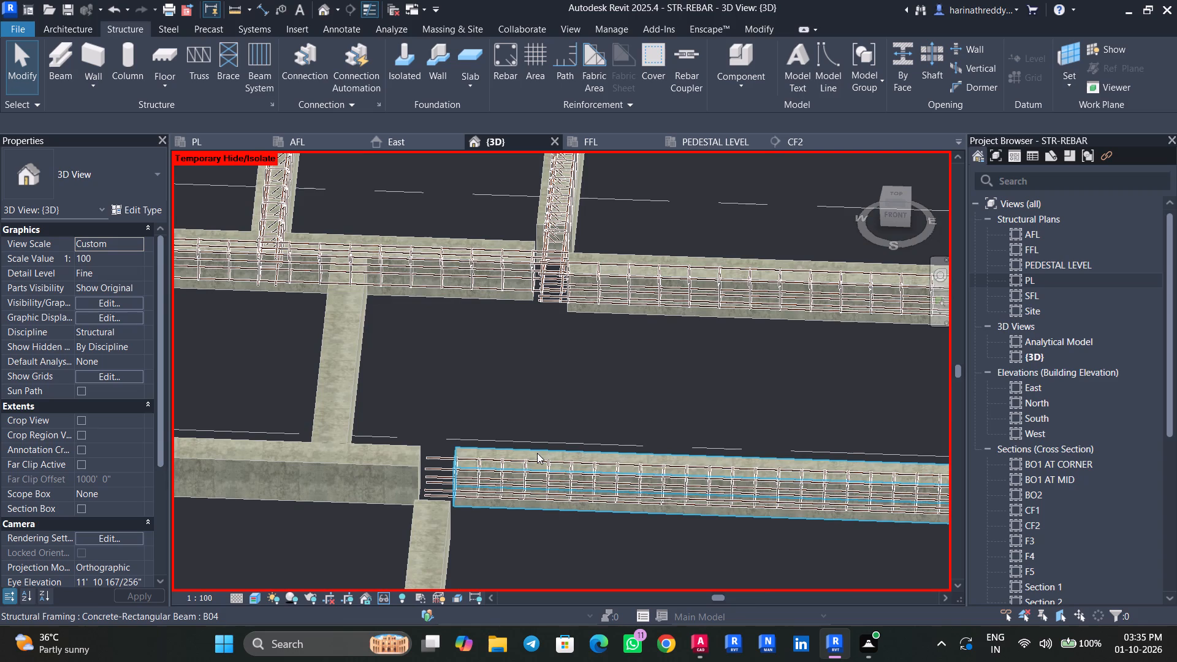
pyautogui.click(537, 453)
pyautogui.click(1011, 72)
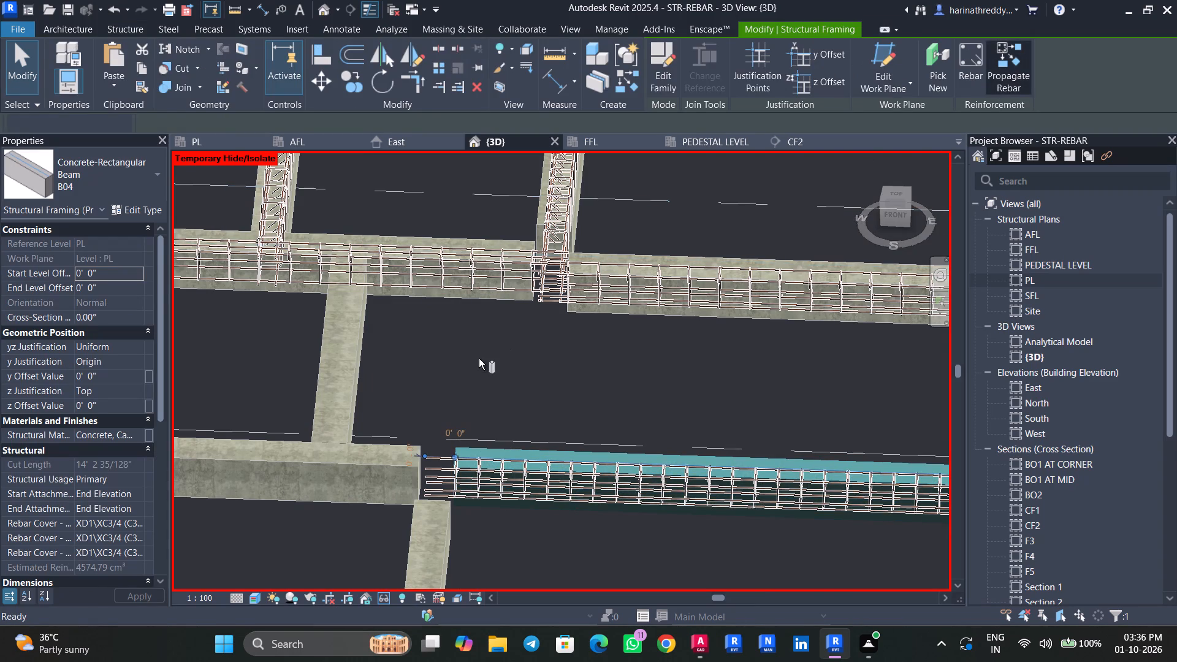
pyautogui.click(336, 465)
pyautogui.scroll(-10, 360, 448)
pyautogui.moveTo(316, 479); pyautogui.dragTo(442, 487, button='middle')
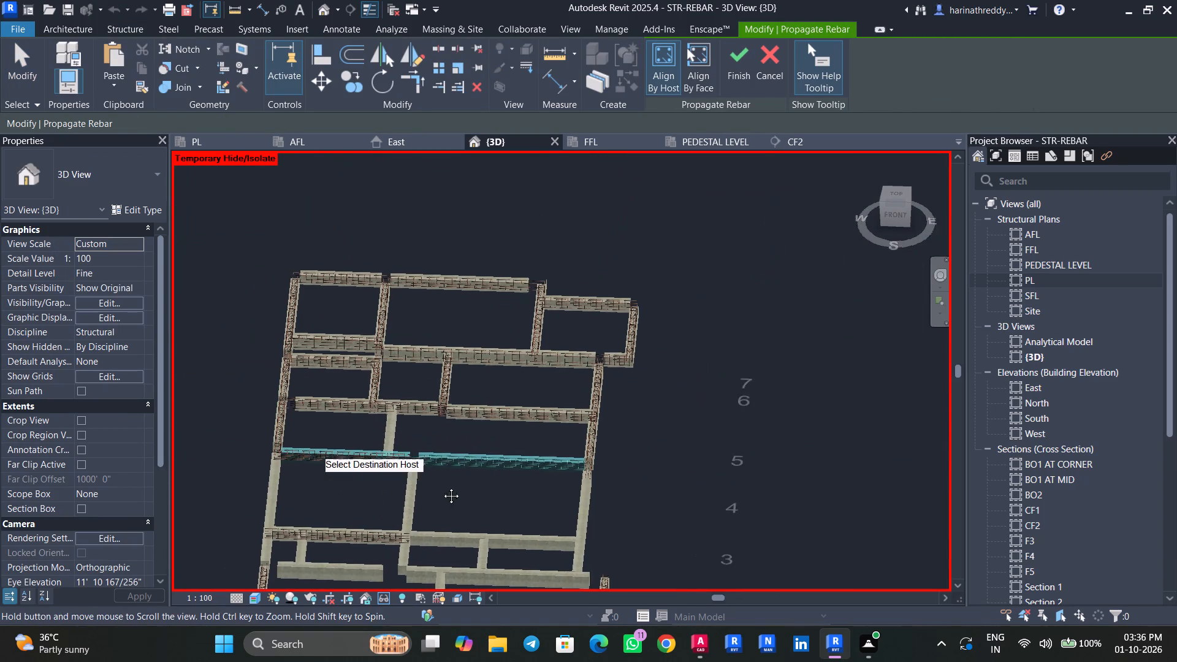
pyautogui.moveTo(442, 487); pyautogui.dragTo(450, 489, button='middle')
pyautogui.scroll(6, 362, 458)
pyautogui.click(737, 76)
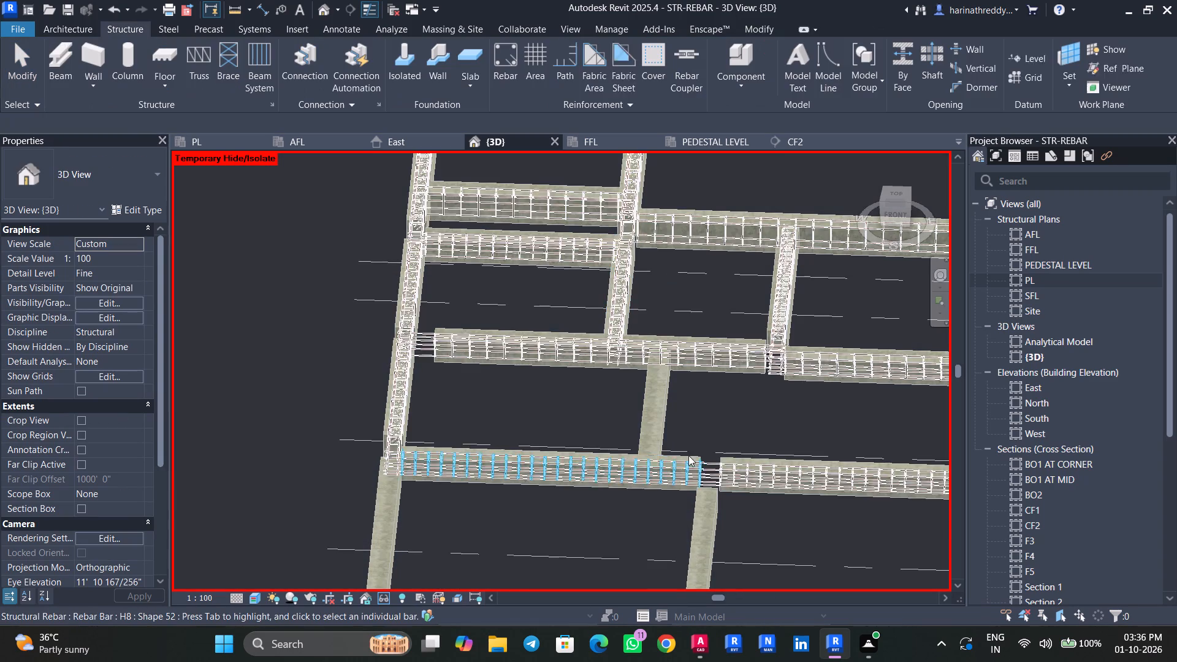
# Examine the propagated rebar around the joint between the two in-line beams and the neighbouring unreinforced plinth beams.
pyautogui.scroll(8, 710, 471)
pyautogui.press('Escape')
pyautogui.click(692, 439)
pyautogui.scroll(5, 693, 491)
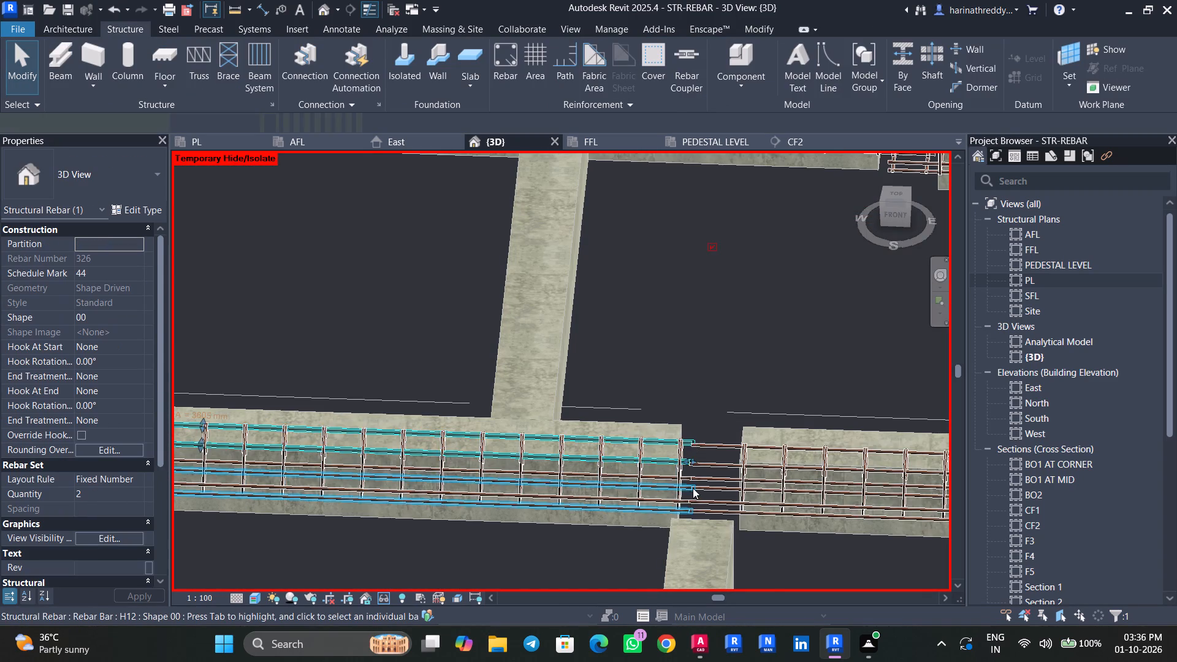
pyautogui.press('Escape')
pyautogui.press('Escape')
pyautogui.scroll(-6, 589, 520)
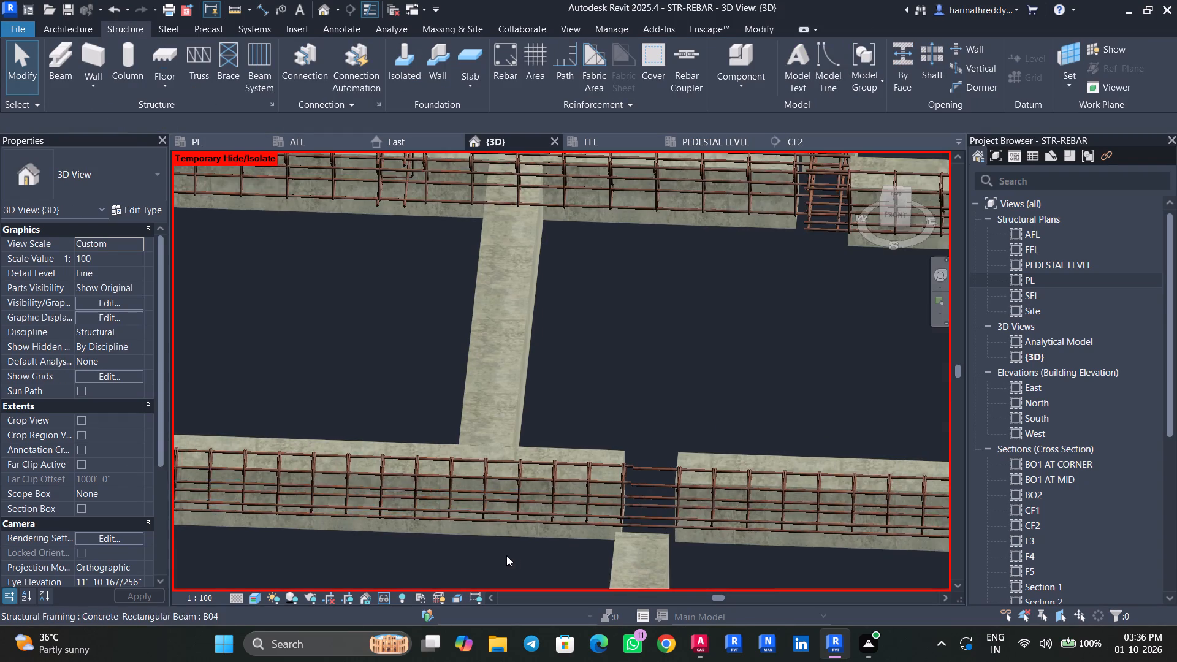
pyautogui.scroll(-5, 505, 552)
pyautogui.keyDown('shift'); pyautogui.moveTo(493, 556); pyautogui.dragTo(547, 555, button='middle'); pyautogui.keyUp('shift')
pyautogui.moveTo(586, 503); pyautogui.dragTo(652, 408, button='middle')
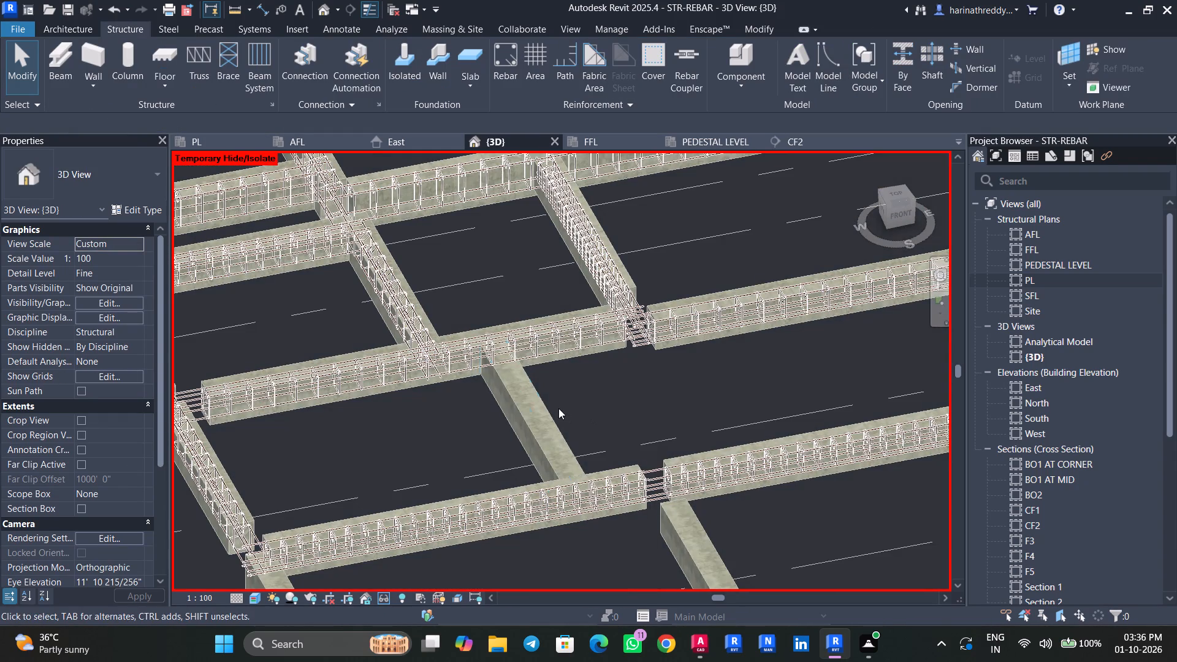
pyautogui.click(545, 411)
pyautogui.moveTo(418, 444); pyautogui.dragTo(440, 364, button='middle')
pyautogui.scroll(1, 418, 444)
pyautogui.press('Escape')
pyautogui.press('Escape')
pyautogui.click(288, 541)
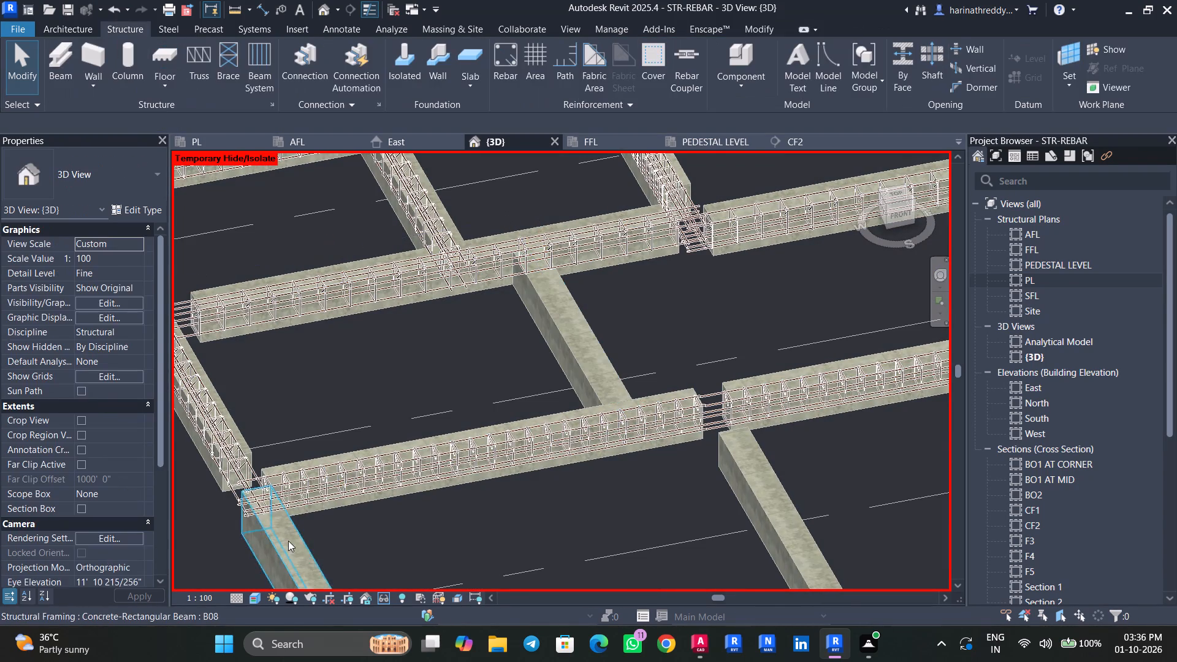
pyautogui.moveTo(414, 558); pyautogui.dragTo(377, 471, button='middle')
pyautogui.scroll(-8, 373, 470)
pyautogui.press('Escape')
pyautogui.press('Escape')
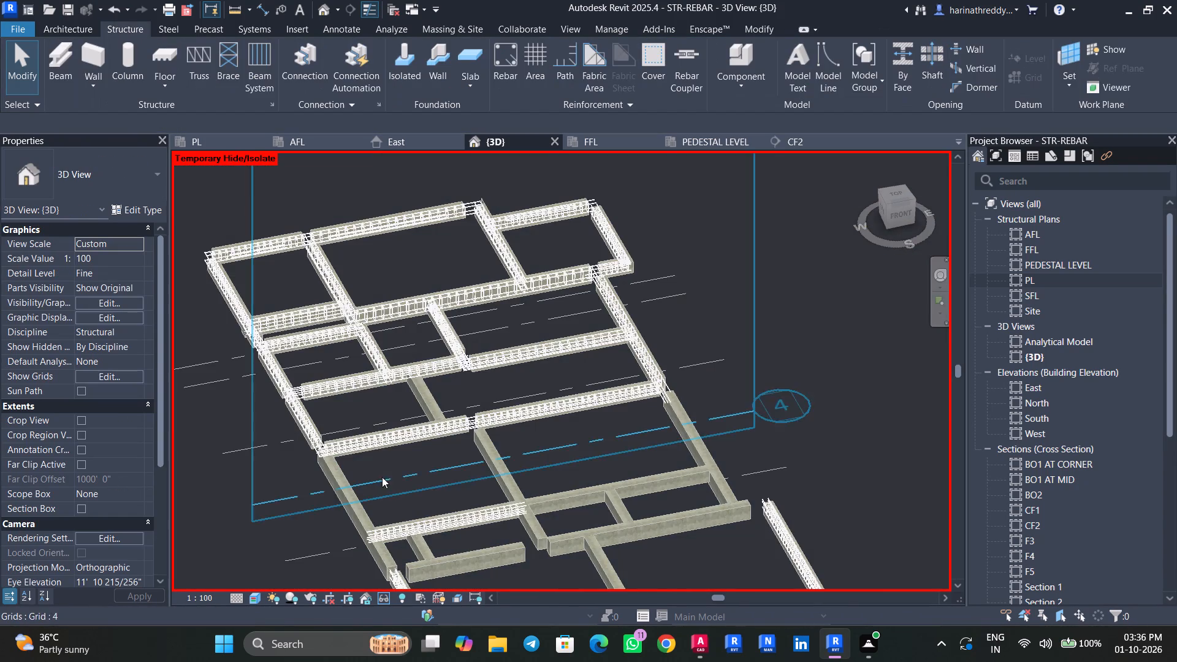
pyautogui.moveTo(582, 477); pyautogui.dragTo(584, 385, button='middle')
# Save the project.
pyautogui.hotkey('ctrl', 's')
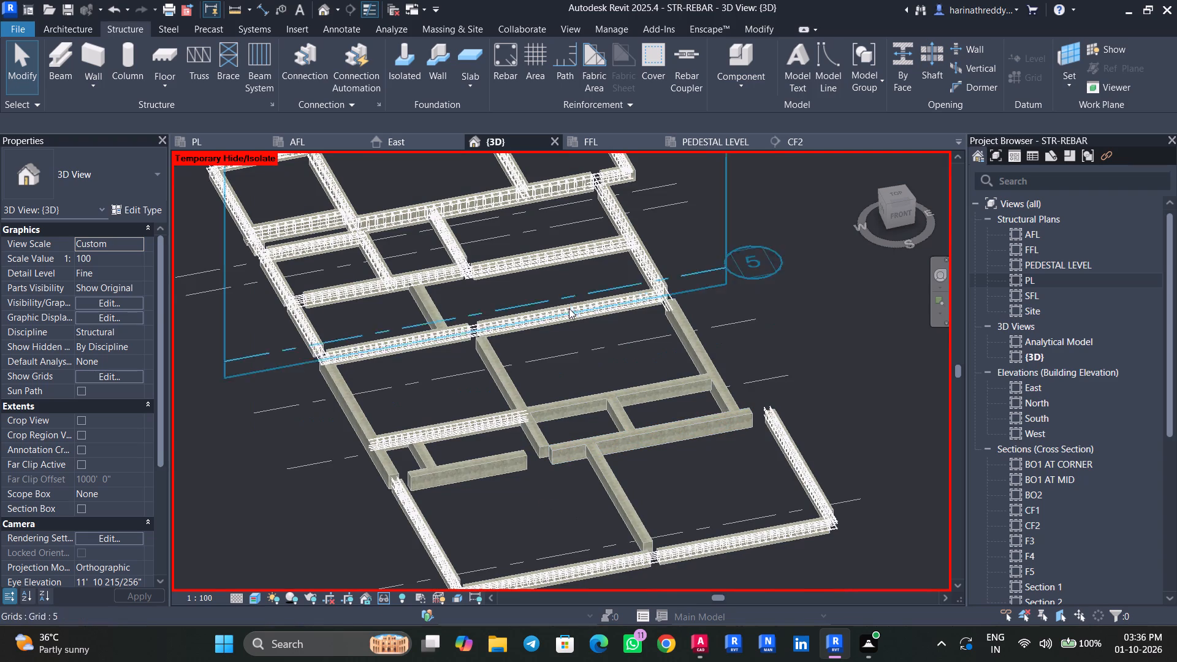
# In the PL plan, nudge the longer in-line beam's protruding H12 bar set up toward the stirrups.
pyautogui.click(231, 140)
pyautogui.scroll(-6, 433, 302)
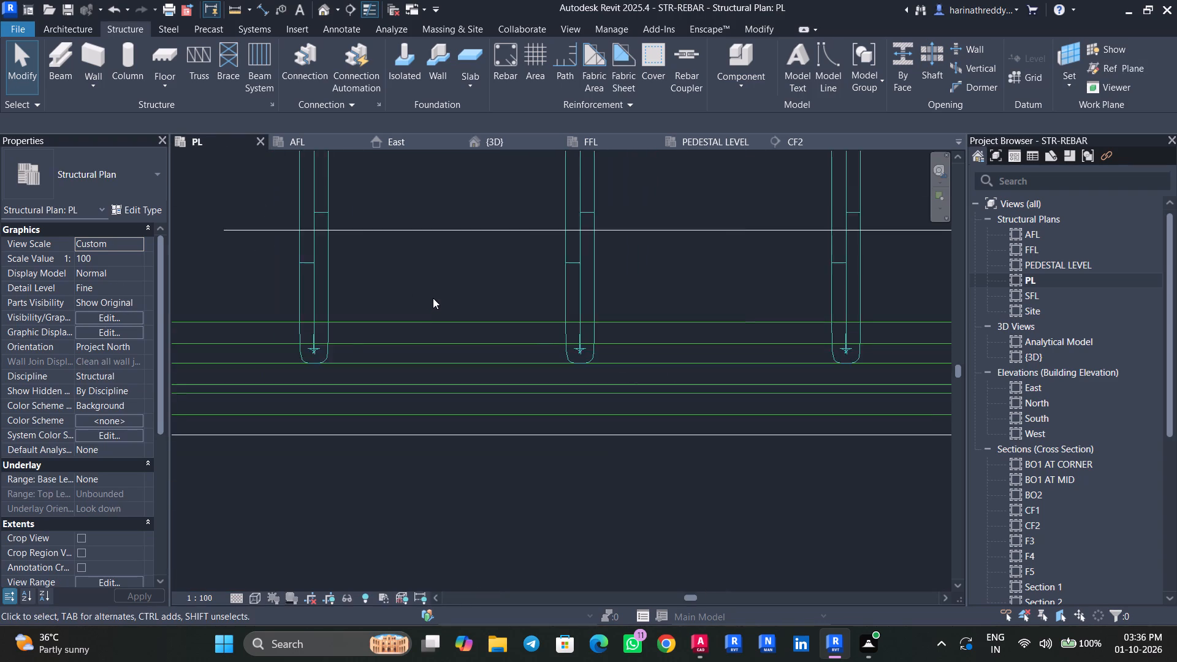
pyautogui.scroll(-12, 433, 298)
pyautogui.scroll(-4, 427, 360)
pyautogui.scroll(2, 301, 332)
pyautogui.scroll(-1, 301, 332)
pyautogui.scroll(5, 301, 332)
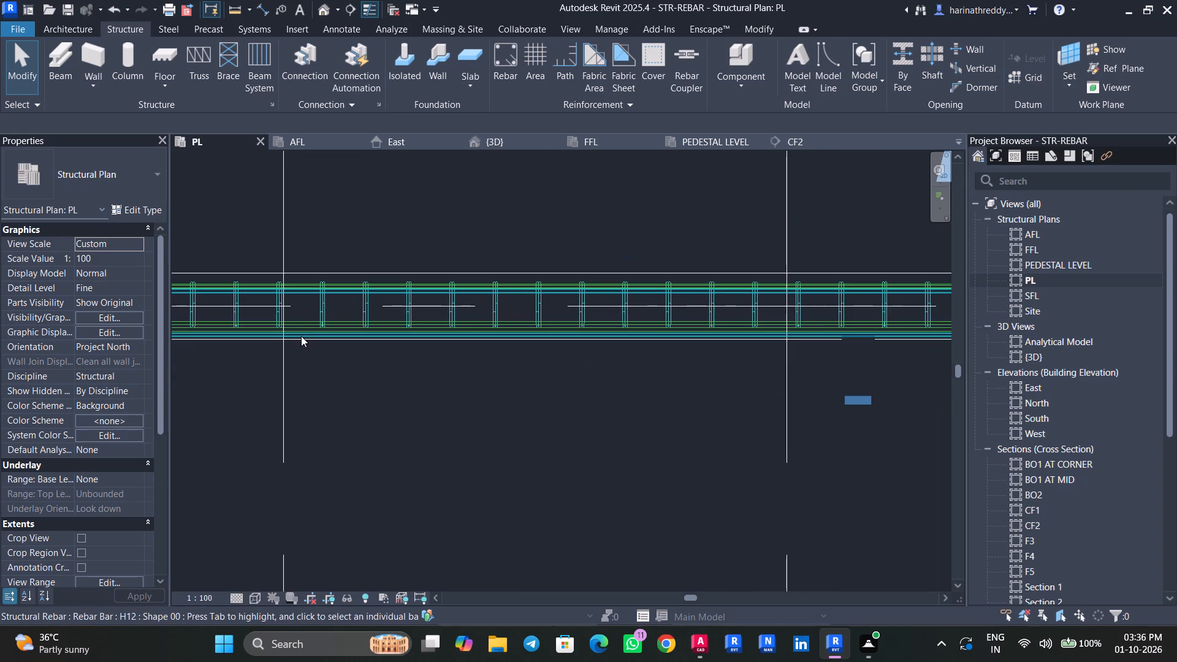
pyautogui.click(305, 335)
pyautogui.scroll(6, 305, 335)
pyautogui.scroll(4, 446, 361)
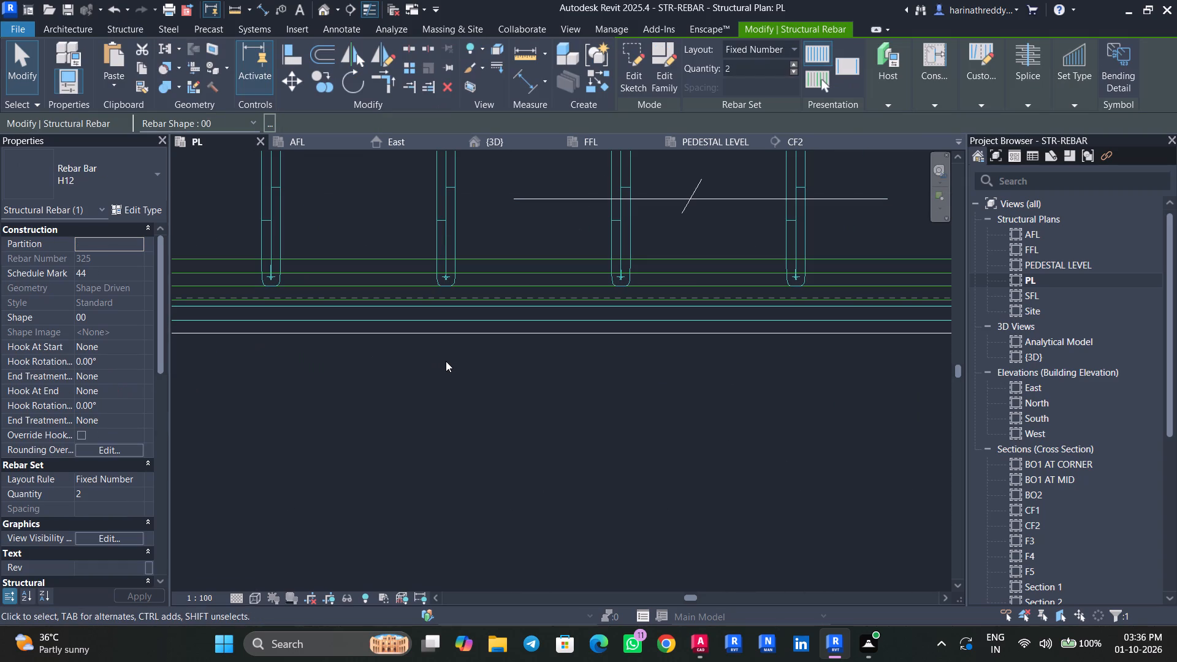
pyautogui.press('Up')
pyautogui.press('Up')
pyautogui.press('Up')
pyautogui.press('Up')
pyautogui.press('Up')
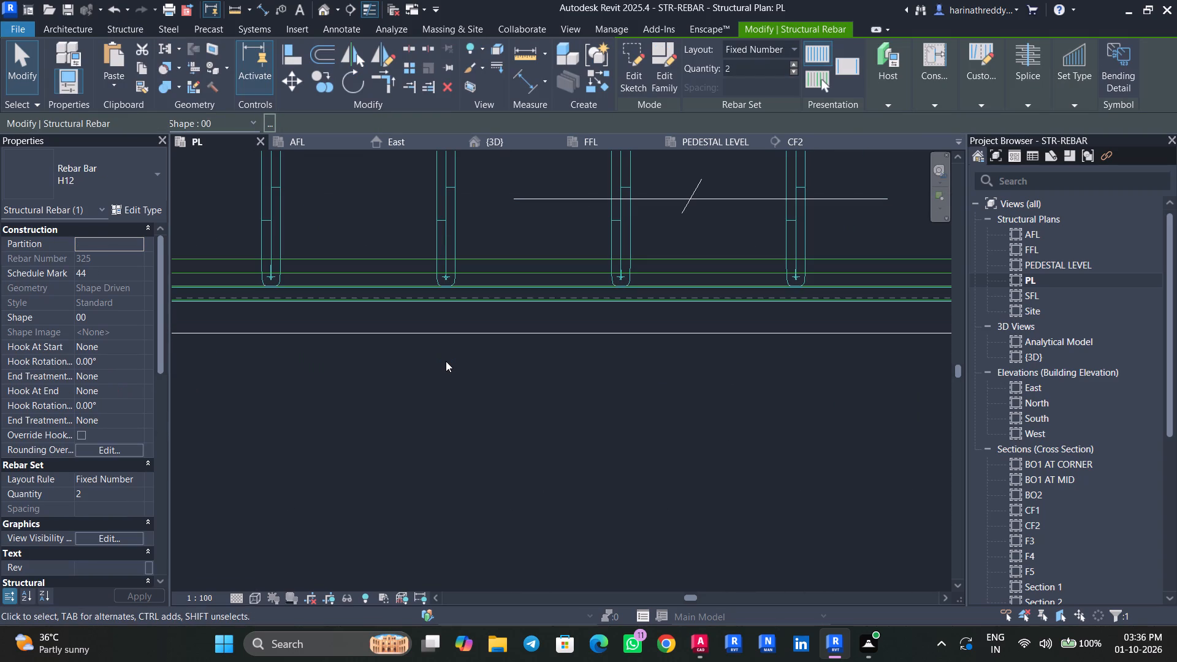
pyautogui.press('Up')
pyautogui.press('Up')
pyautogui.press('Up')
pyautogui.press('Up')
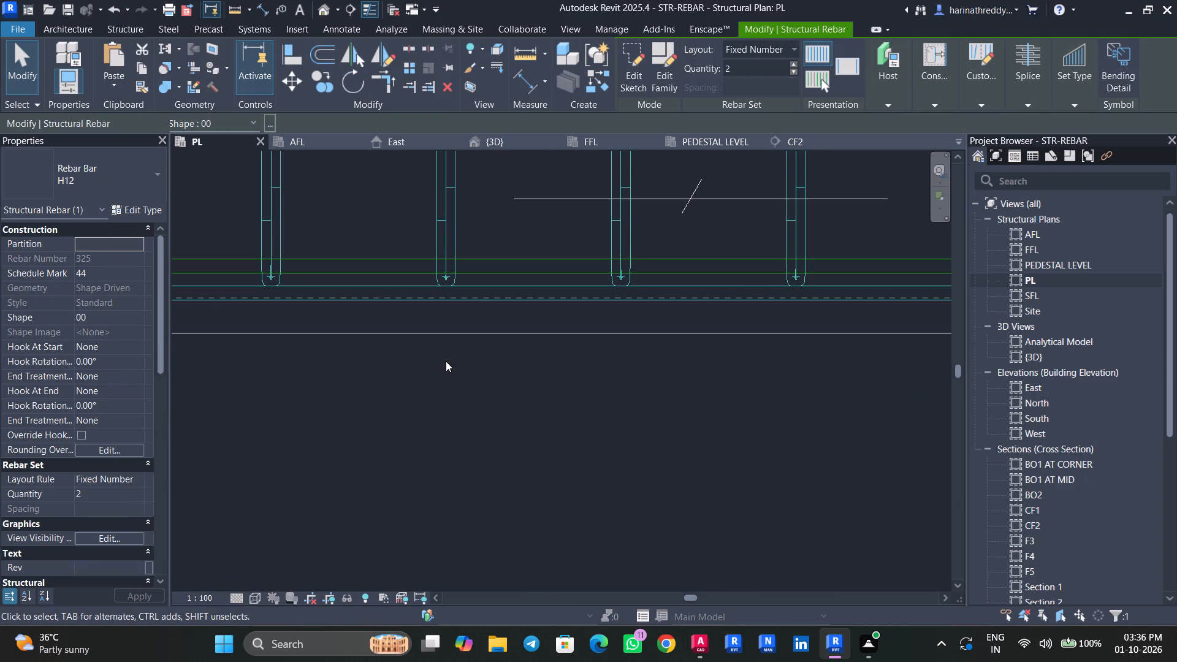
# In the PL plan, stretch the shorter B04 beam's protruding H12 bar set inward so its lower bar sits inside the stirrups.
pyautogui.scroll(-5, 448, 359)
pyautogui.moveTo(447, 359); pyautogui.dragTo(458, 444, button='middle')
pyautogui.scroll(-4, 459, 444)
pyautogui.scroll(1, 459, 444)
pyautogui.scroll(-5, 462, 441)
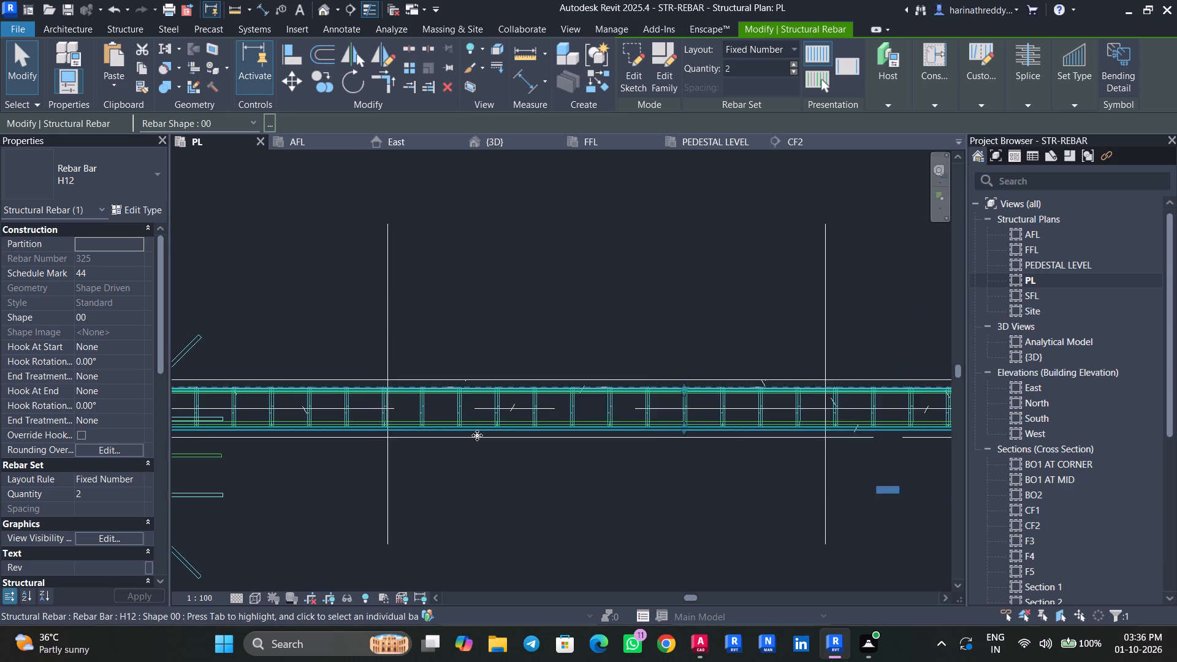
pyautogui.scroll(-5, 477, 435)
pyautogui.scroll(8, 238, 443)
pyautogui.moveTo(246, 447); pyautogui.dragTo(552, 524, button='middle')
pyautogui.scroll(1, 552, 527)
pyautogui.press('Escape')
pyautogui.press('Escape')
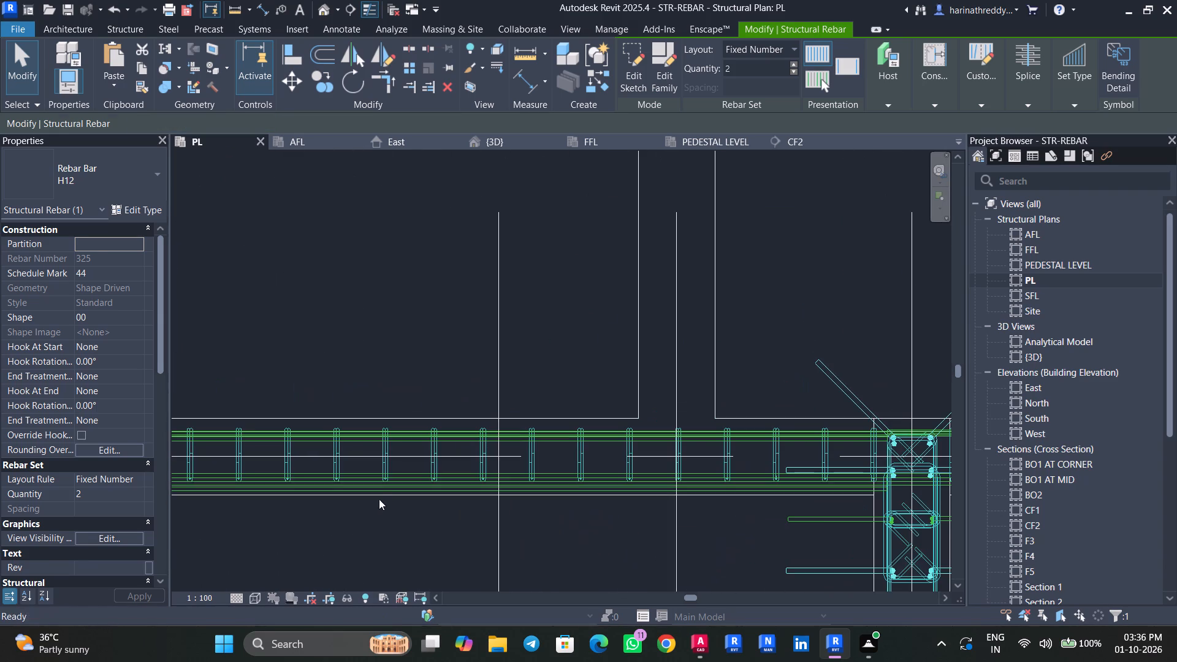
pyautogui.click(383, 491)
pyautogui.scroll(4, 383, 491)
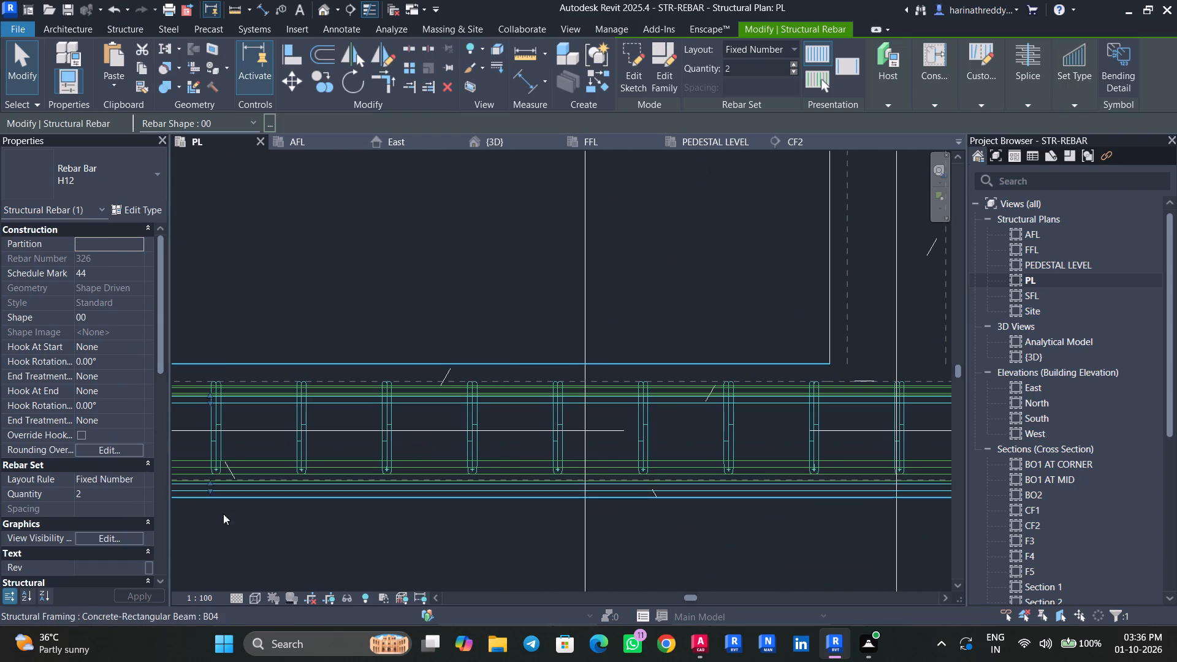
pyautogui.scroll(1, 258, 525)
pyautogui.moveTo(258, 525); pyautogui.dragTo(455, 542, button='middle')
pyautogui.scroll(6, 382, 490)
pyautogui.moveTo(421, 505); pyautogui.dragTo(430, 450)
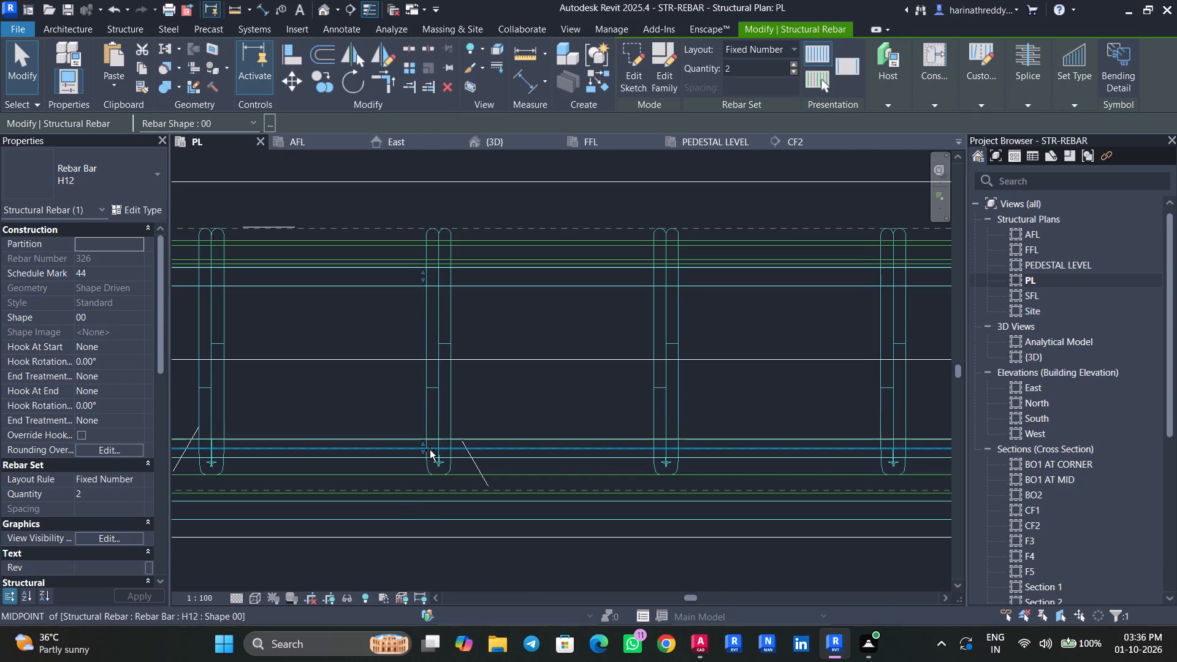
pyautogui.moveTo(430, 450); pyautogui.dragTo(431, 448)
# Examine in the 3D view how the H12 bars of both in-line beams sit within their stirrups.
pyautogui.scroll(-13, 422, 474)
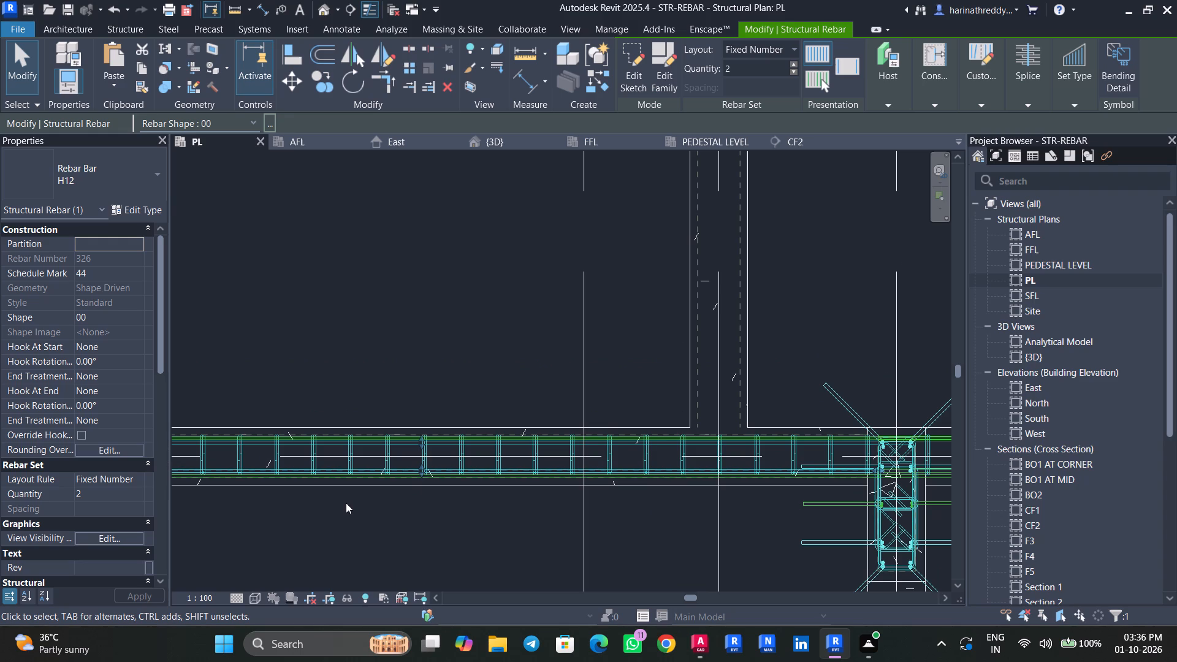
pyautogui.scroll(-3, 365, 500)
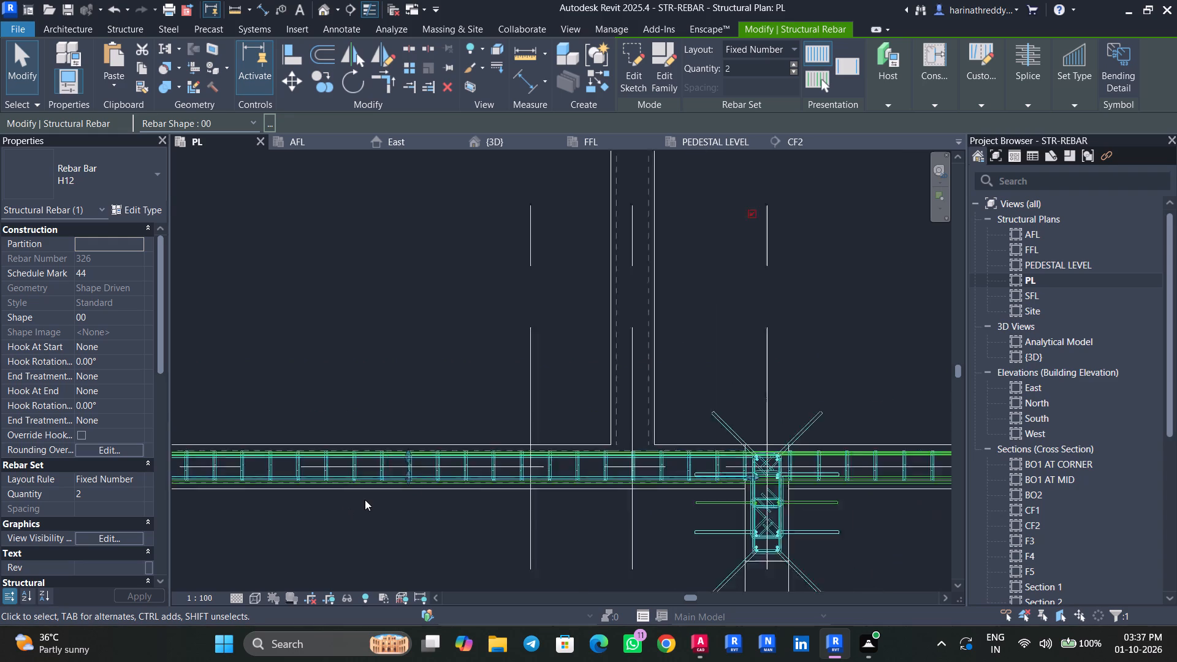
pyautogui.scroll(-6, 365, 500)
pyautogui.click(516, 138)
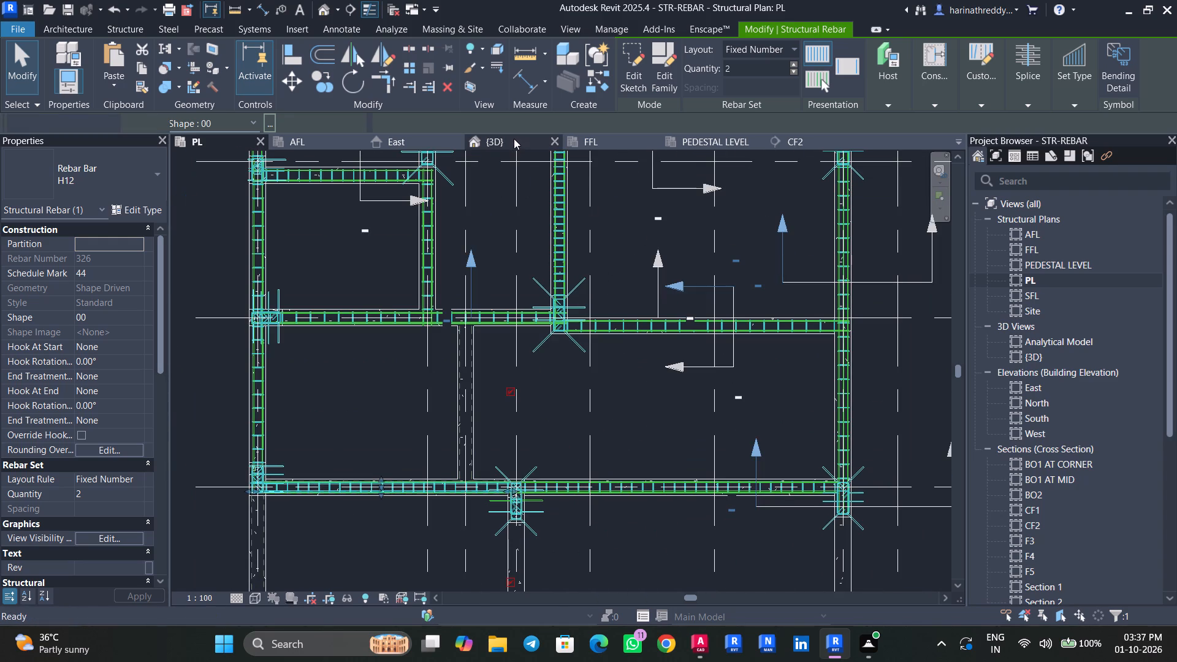
pyautogui.scroll(-5, 445, 357)
pyautogui.scroll(8, 430, 357)
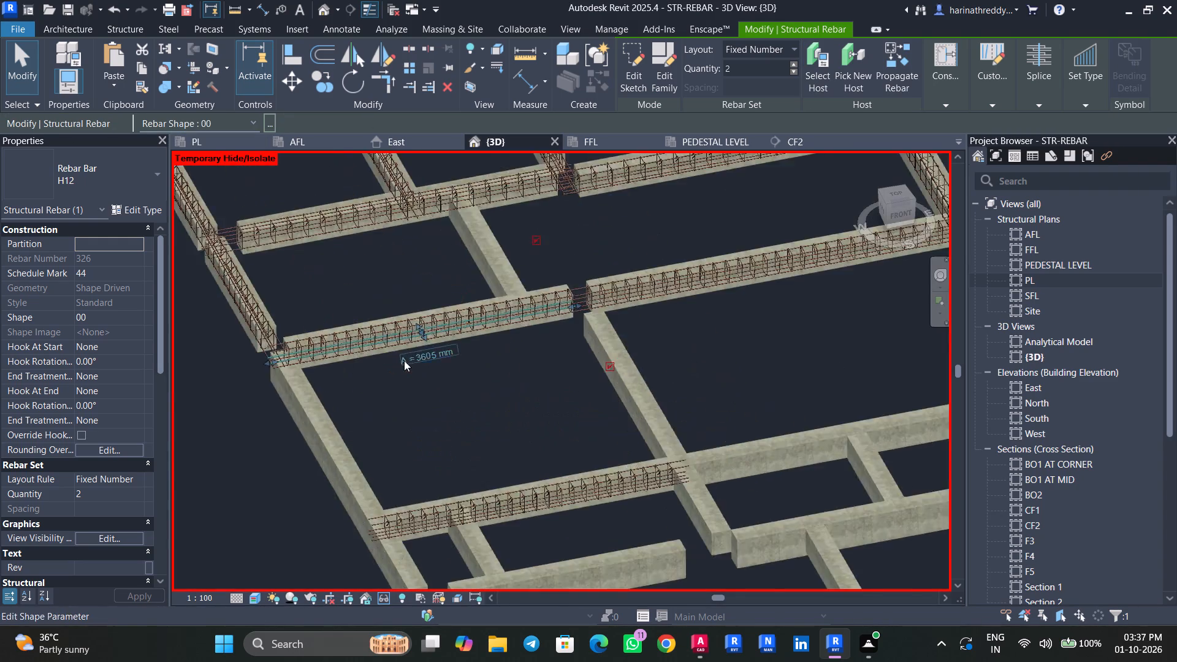
pyautogui.scroll(12, 404, 360)
pyautogui.moveTo(359, 361); pyautogui.dragTo(492, 452, button='middle')
pyautogui.click(491, 443)
pyautogui.scroll(4, 490, 441)
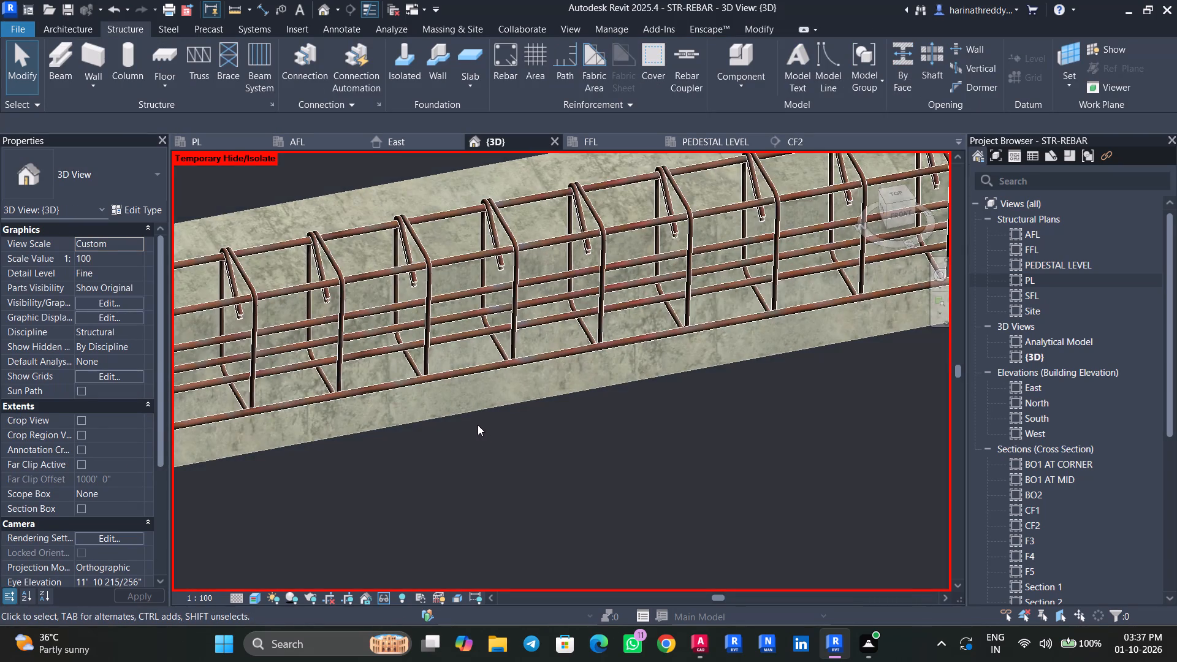
pyautogui.scroll(-10, 478, 425)
pyautogui.moveTo(707, 412); pyautogui.dragTo(398, 477, button='middle')
pyautogui.moveTo(710, 406); pyautogui.dragTo(560, 500, button='middle')
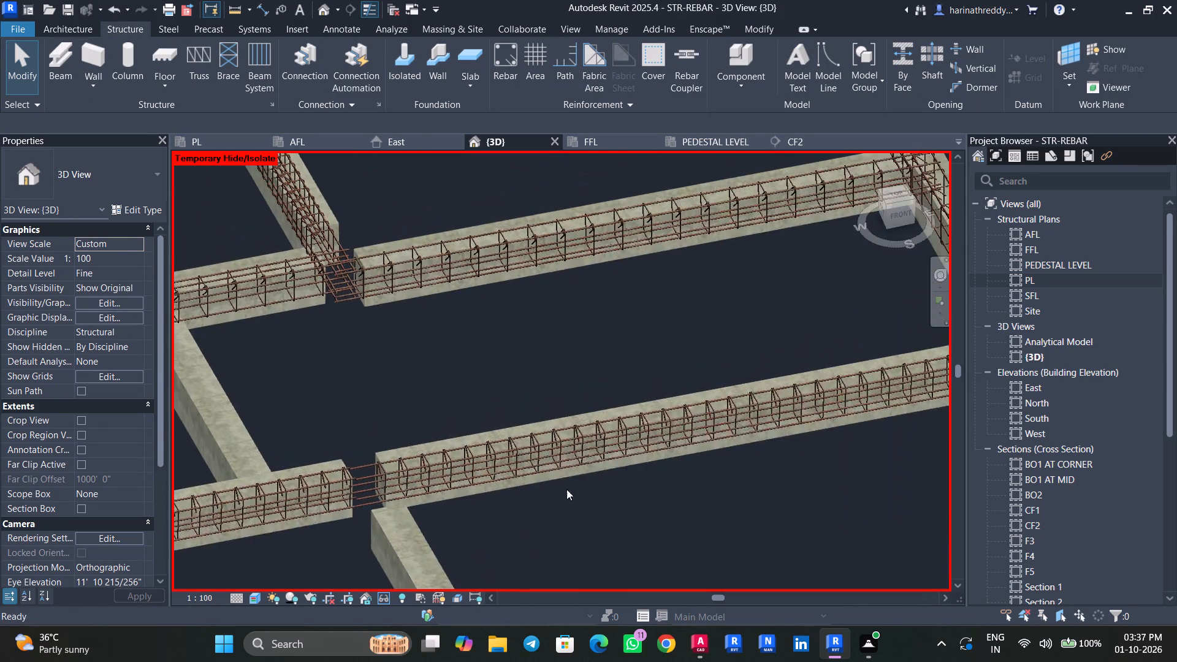
pyautogui.scroll(11, 720, 431)
pyautogui.click(613, 430)
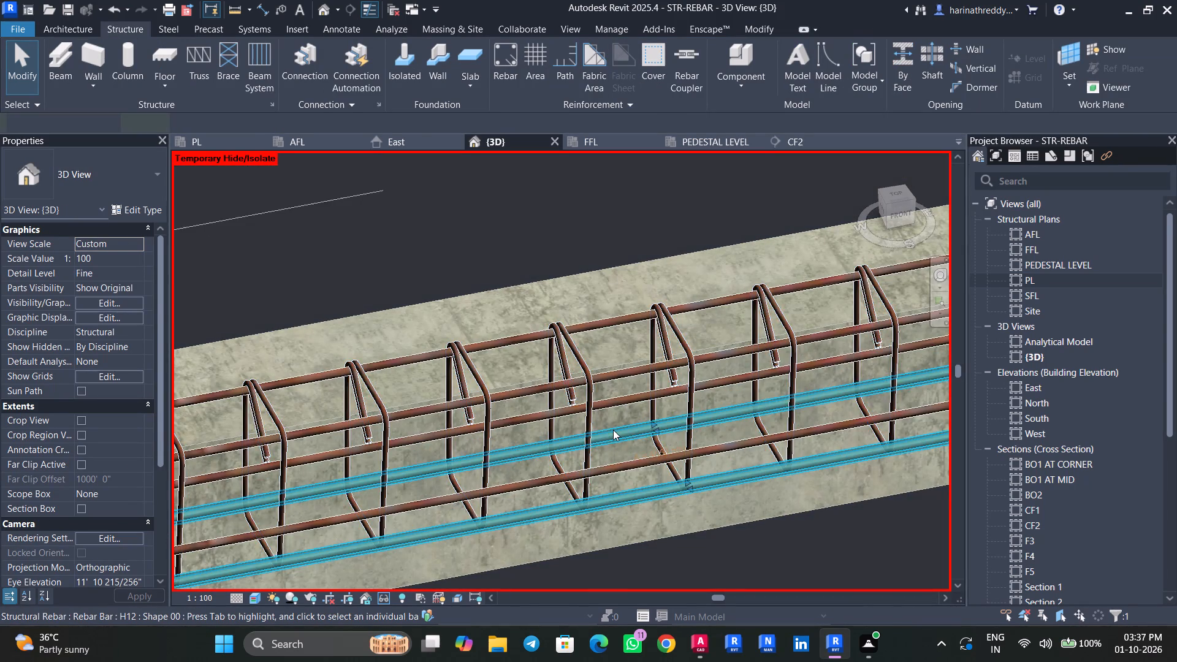
pyautogui.scroll(-5, 613, 430)
pyautogui.keyDown('shift'); pyautogui.moveTo(658, 509); pyautogui.dragTo(818, 411, button='middle'); pyautogui.keyUp('shift')
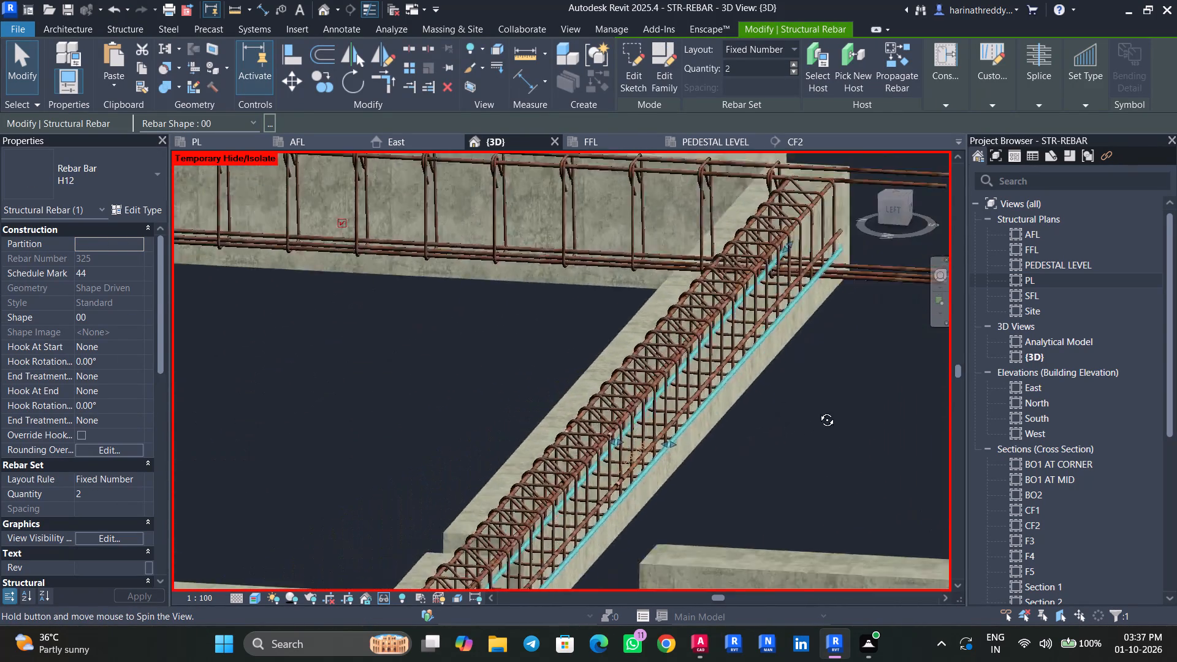
pyautogui.keyDown('shift'); pyautogui.moveTo(818, 411); pyautogui.dragTo(704, 455, button='middle'); pyautogui.keyUp('shift')
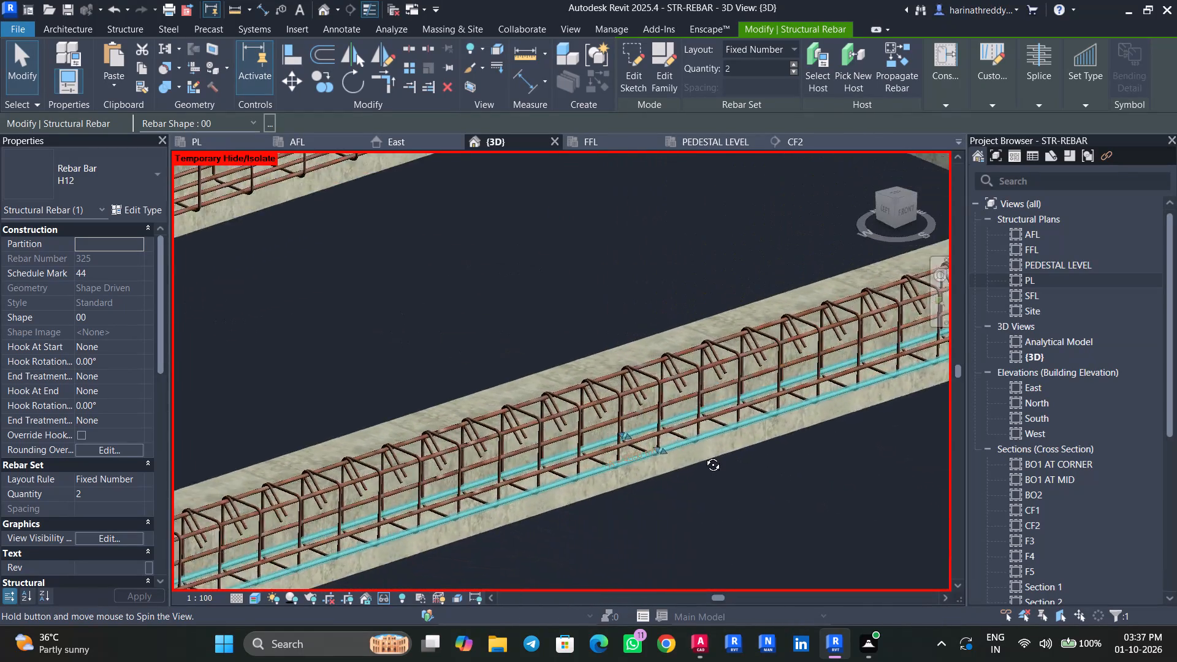
pyautogui.keyDown('shift'); pyautogui.moveTo(704, 455); pyautogui.dragTo(666, 455, button='middle'); pyautogui.keyUp('shift')
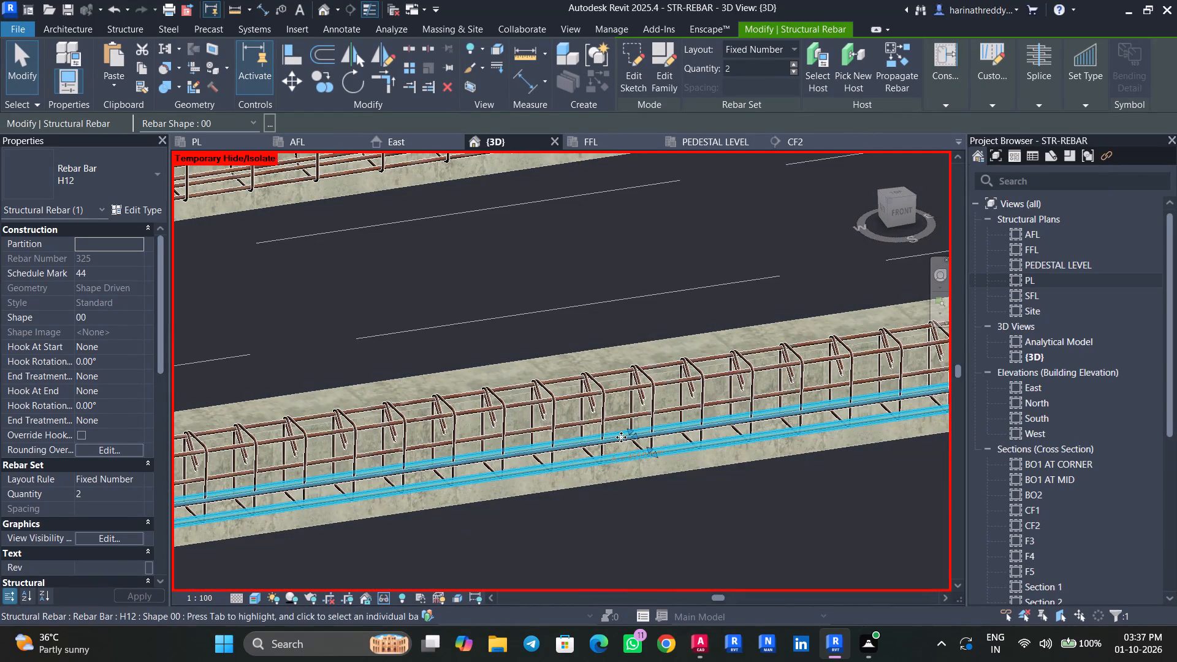
pyautogui.click(621, 437)
pyautogui.keyDown('shift'); pyautogui.moveTo(682, 509); pyautogui.dragTo(764, 629, button='middle'); pyautogui.keyUp('shift')
pyautogui.press('Escape')
pyautogui.press('Escape')
pyautogui.scroll(6, 620, 501)
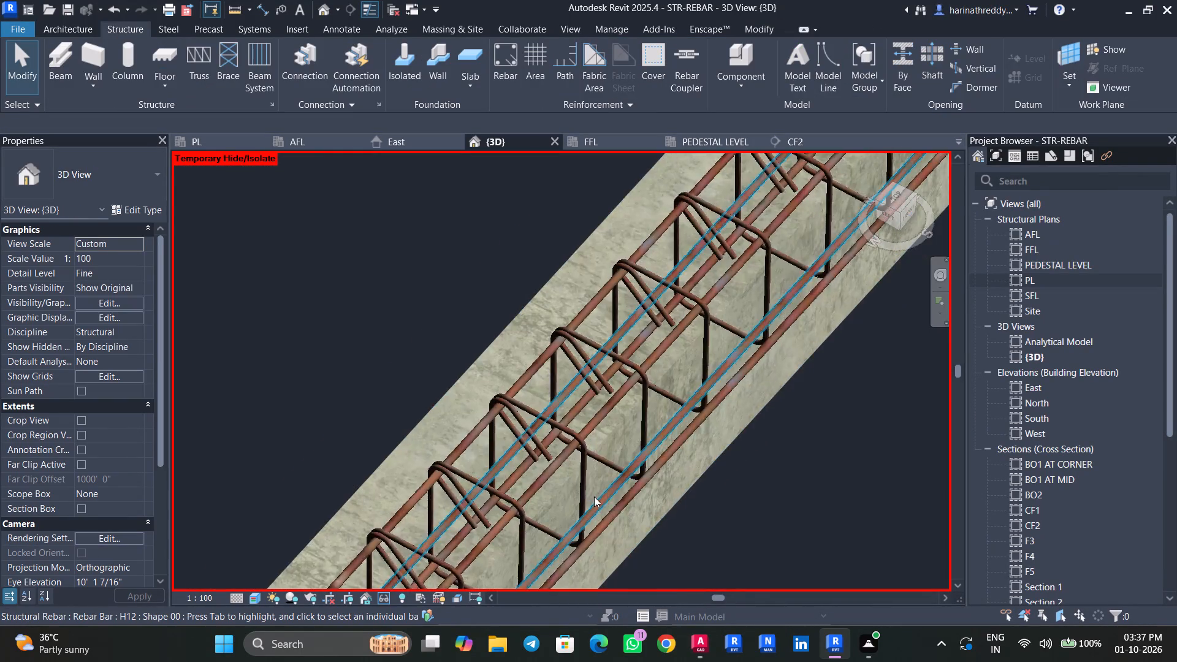
# In the 3D view from above, pull the longer beam's H12 bar set in at its south bar to fit inside the stirrups.
pyautogui.scroll(2, 594, 496)
pyautogui.click(596, 503)
pyautogui.scroll(-12, 642, 503)
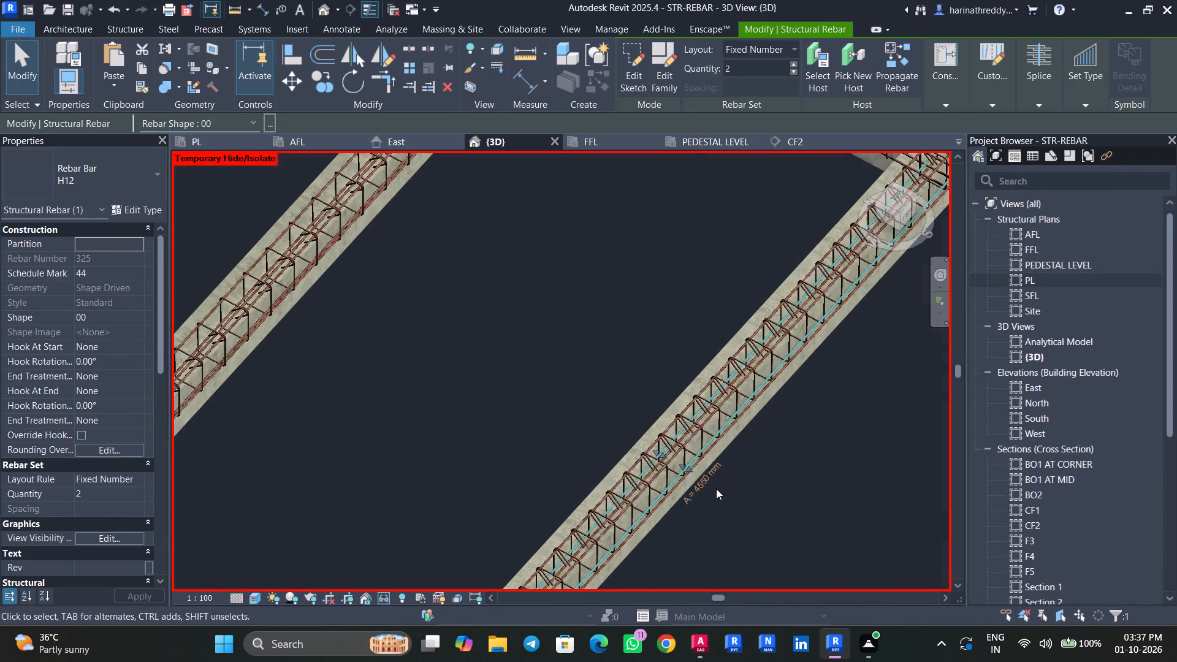
pyautogui.keyDown('shift'); pyautogui.moveTo(717, 489); pyautogui.dragTo(789, 604, button='middle'); pyautogui.keyUp('shift')
pyautogui.scroll(5, 665, 465)
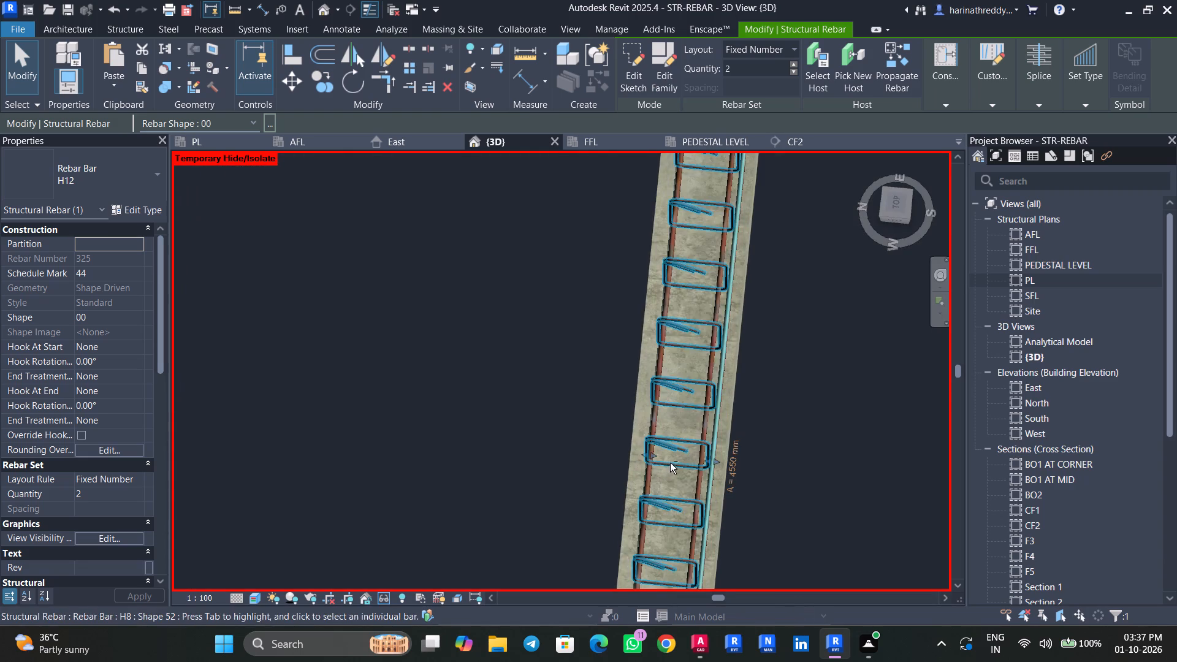
pyautogui.keyDown('shift'); pyautogui.scroll(1, 671, 463); pyautogui.keyUp('shift')
pyautogui.keyDown('shift'); pyautogui.moveTo(675, 470); pyautogui.dragTo(688, 509, button='middle'); pyautogui.keyUp('shift')
pyautogui.scroll(8, 704, 455)
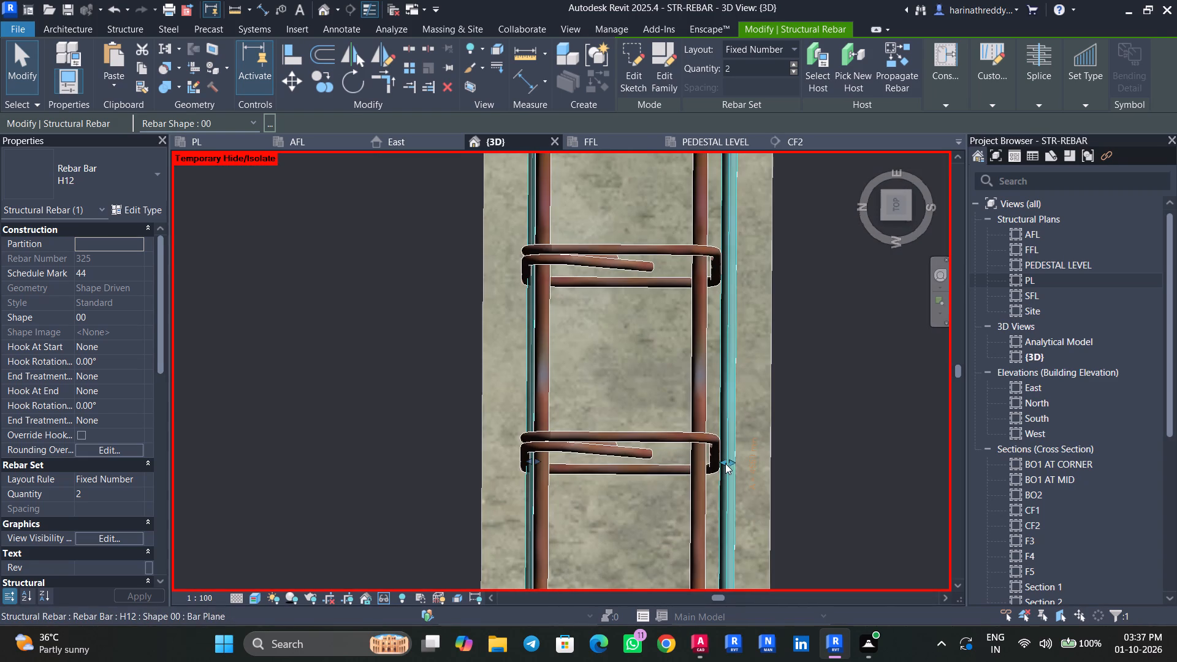
pyautogui.moveTo(724, 461); pyautogui.dragTo(688, 461)
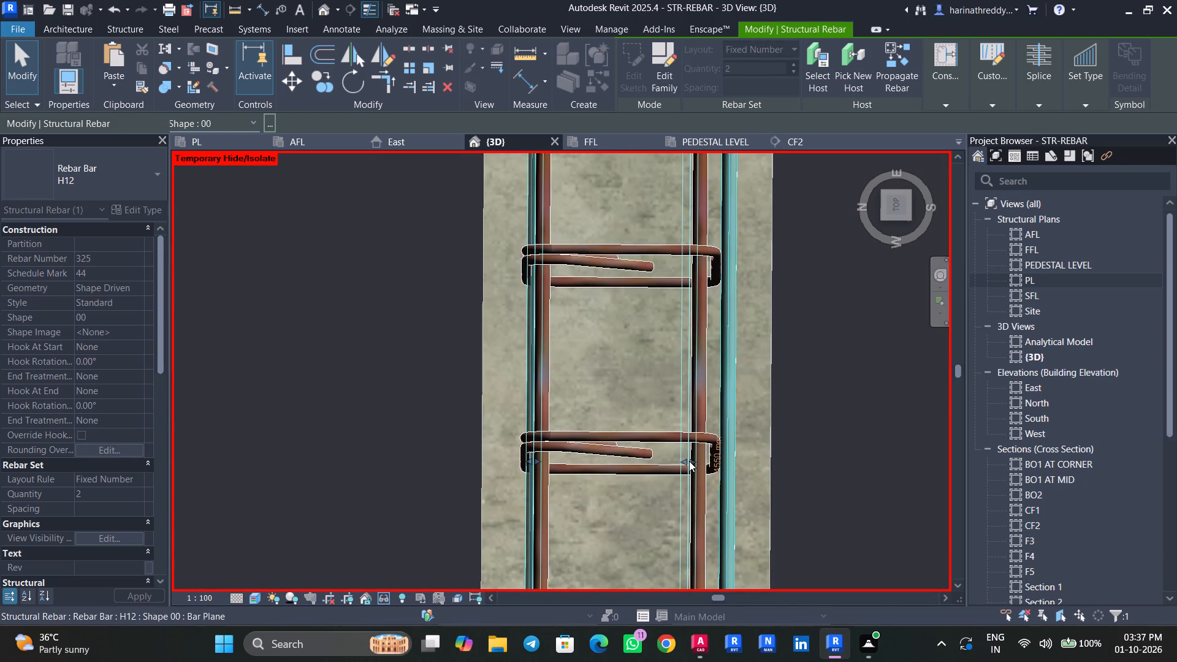
pyautogui.scroll(-2, 689, 461)
pyautogui.moveTo(574, 460); pyautogui.dragTo(582, 460)
pyautogui.press('Escape')
pyautogui.click(722, 459)
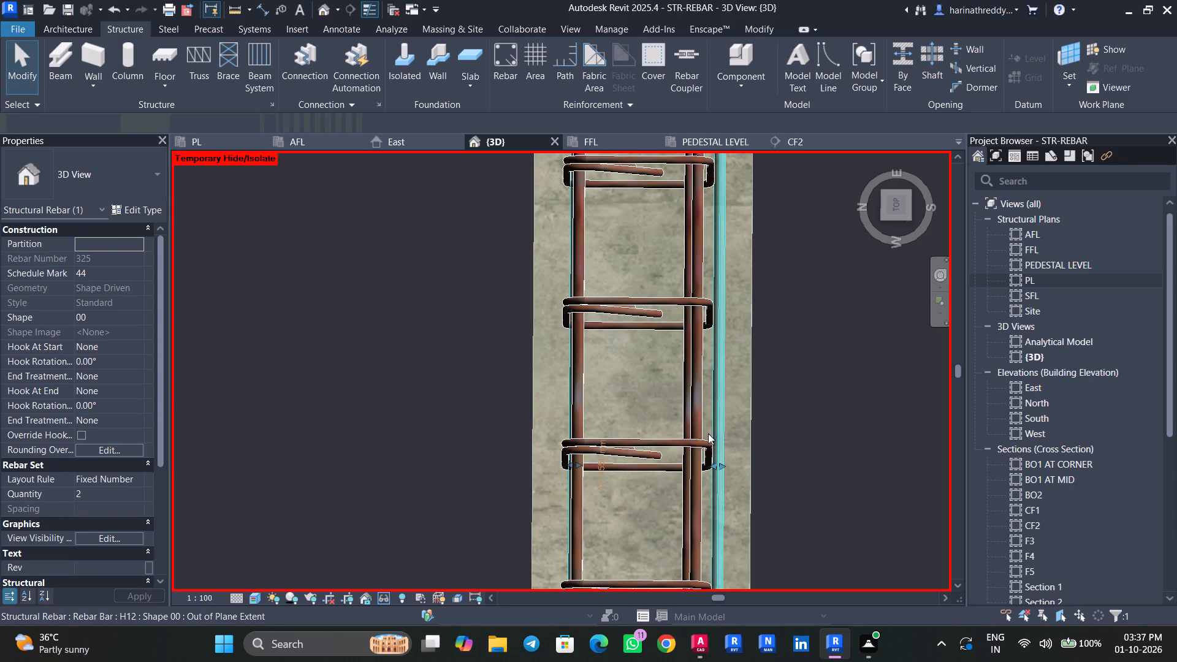
pyautogui.moveTo(712, 465); pyautogui.dragTo(695, 465)
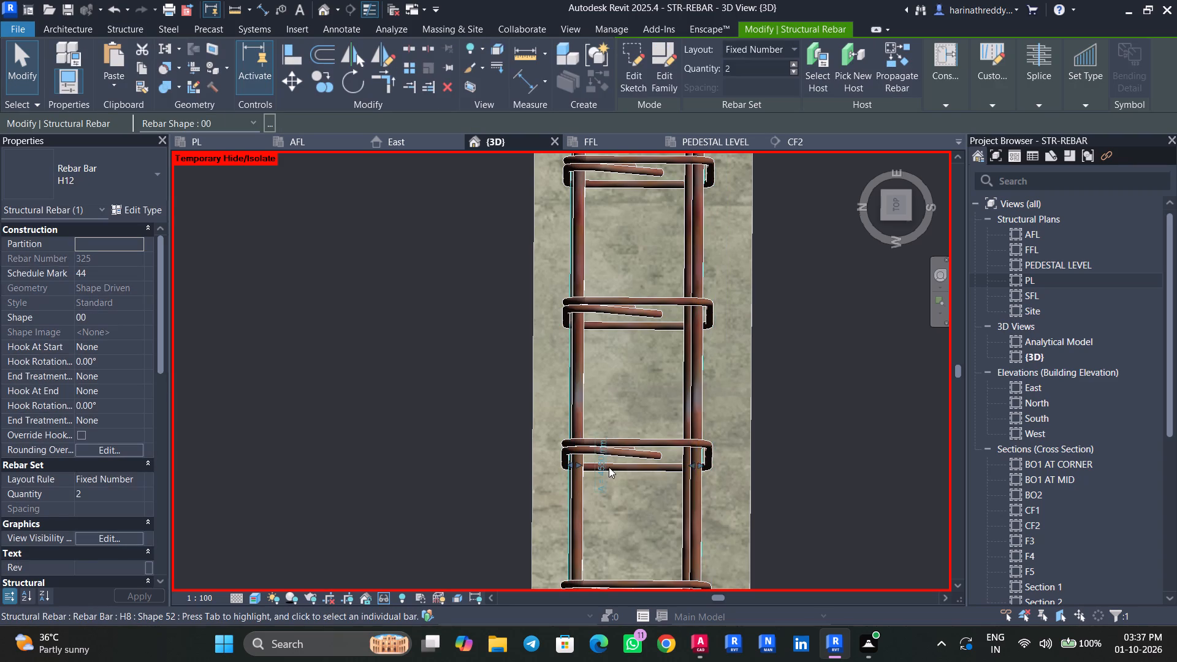
pyautogui.press('Escape')
# Examine the longer beam's reinforcement and the adjacent beams from several angles in the 3D view.
pyautogui.scroll(-12, 608, 467)
pyautogui.scroll(1, 609, 468)
pyautogui.scroll(-1, 609, 468)
pyautogui.keyDown('shift'); pyautogui.moveTo(728, 491); pyautogui.dragTo(606, 251, button='middle'); pyautogui.keyUp('shift')
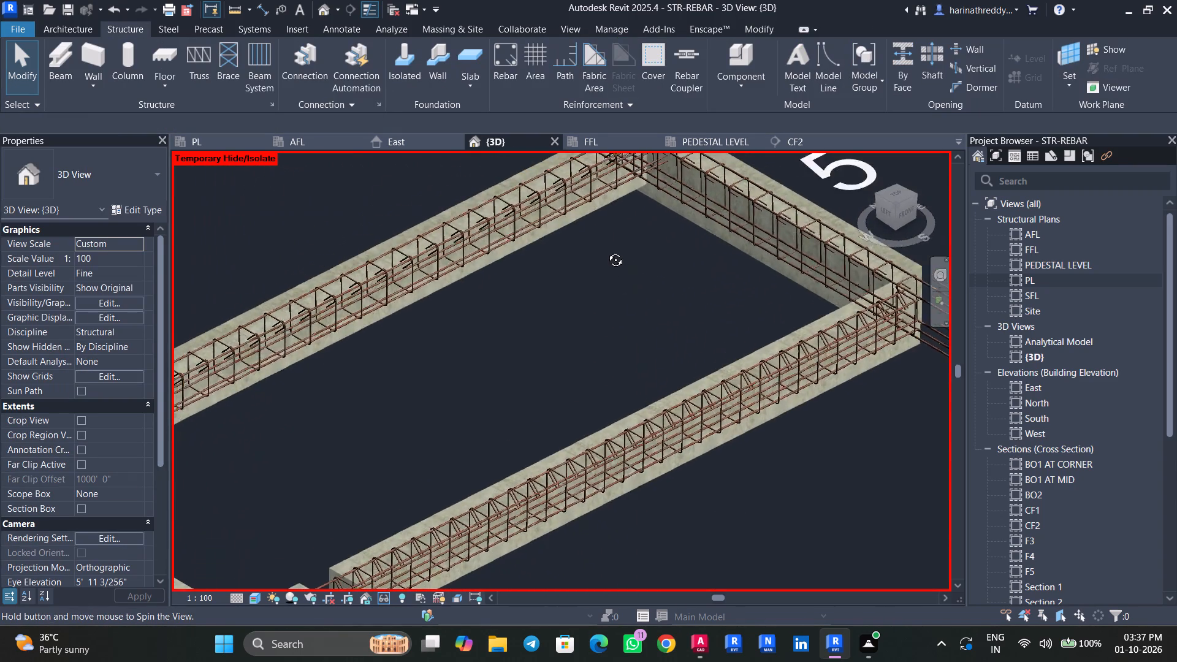
pyautogui.keyDown('shift'); pyautogui.moveTo(606, 251); pyautogui.dragTo(605, 250, button='middle'); pyautogui.keyUp('shift')
pyautogui.scroll(10, 652, 494)
pyautogui.scroll(-8, 622, 499)
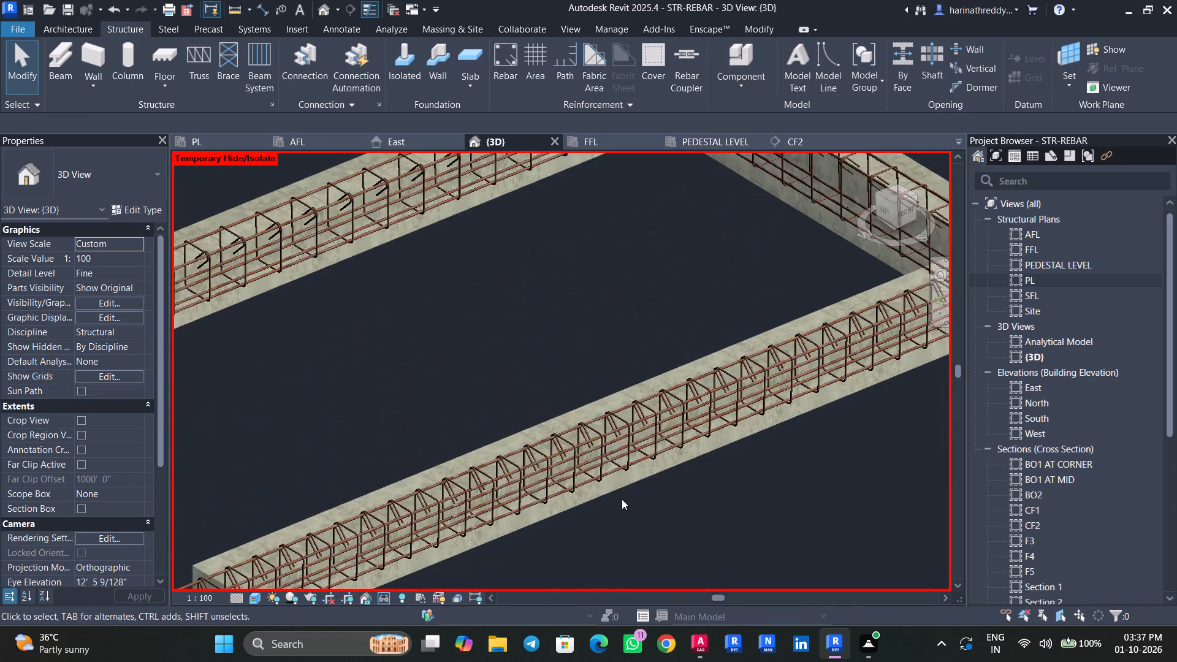
pyautogui.moveTo(615, 509); pyautogui.dragTo(888, 355, button='middle')
pyautogui.moveTo(715, 457); pyautogui.dragTo(889, 362, button='middle')
pyautogui.keyDown('shift'); pyautogui.moveTo(530, 503); pyautogui.dragTo(606, 566, button='middle'); pyautogui.keyUp('shift')
pyautogui.moveTo(639, 519); pyautogui.dragTo(443, 270, button='middle')
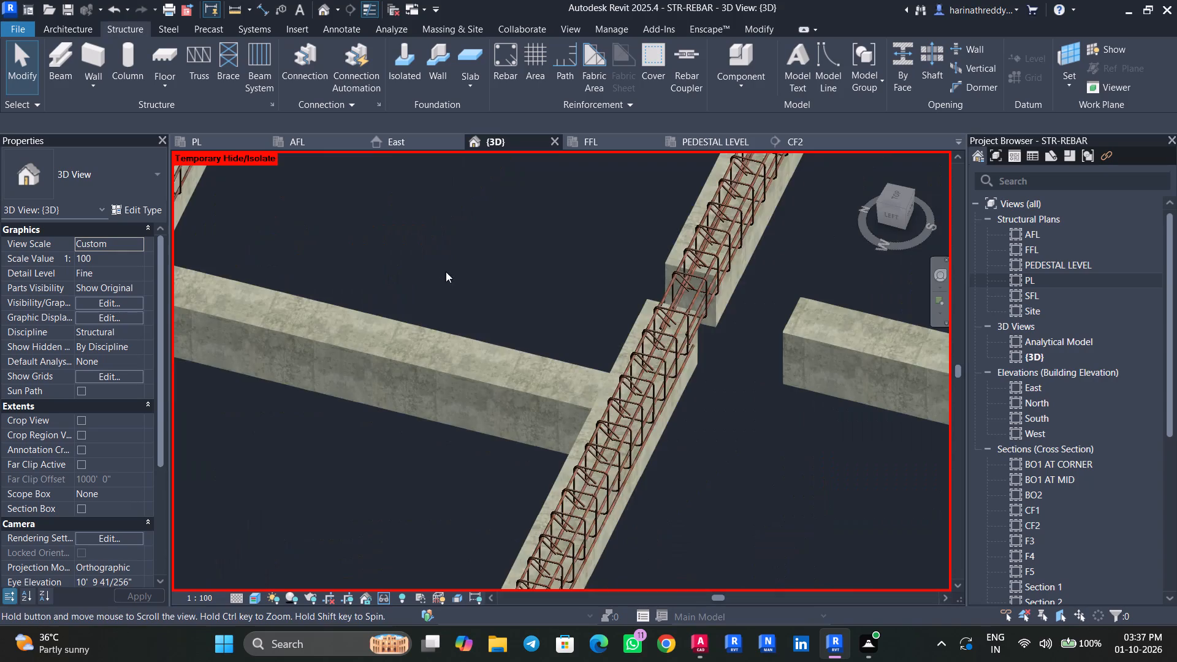
# From above in the 3D view, pull the south bar of the longer beam's outer H12 bar set in so it sits inside the stirrups.
pyautogui.scroll(-4, 449, 276)
pyautogui.moveTo(384, 404); pyautogui.dragTo(408, 485, button='middle')
pyautogui.keyDown('shift'); pyautogui.moveTo(479, 474); pyautogui.dragTo(494, 549, button='middle'); pyautogui.keyUp('shift')
pyautogui.scroll(13, 665, 512)
pyautogui.keyDown('shift'); pyautogui.moveTo(698, 512); pyautogui.dragTo(715, 532, button='middle'); pyautogui.keyUp('shift')
pyautogui.keyDown('shift'); pyautogui.moveTo(691, 535); pyautogui.dragTo(679, 539, button='middle'); pyautogui.keyUp('shift')
pyautogui.click(712, 524)
pyautogui.scroll(-3, 711, 525)
pyautogui.moveTo(711, 525); pyautogui.dragTo(704, 351, button='middle')
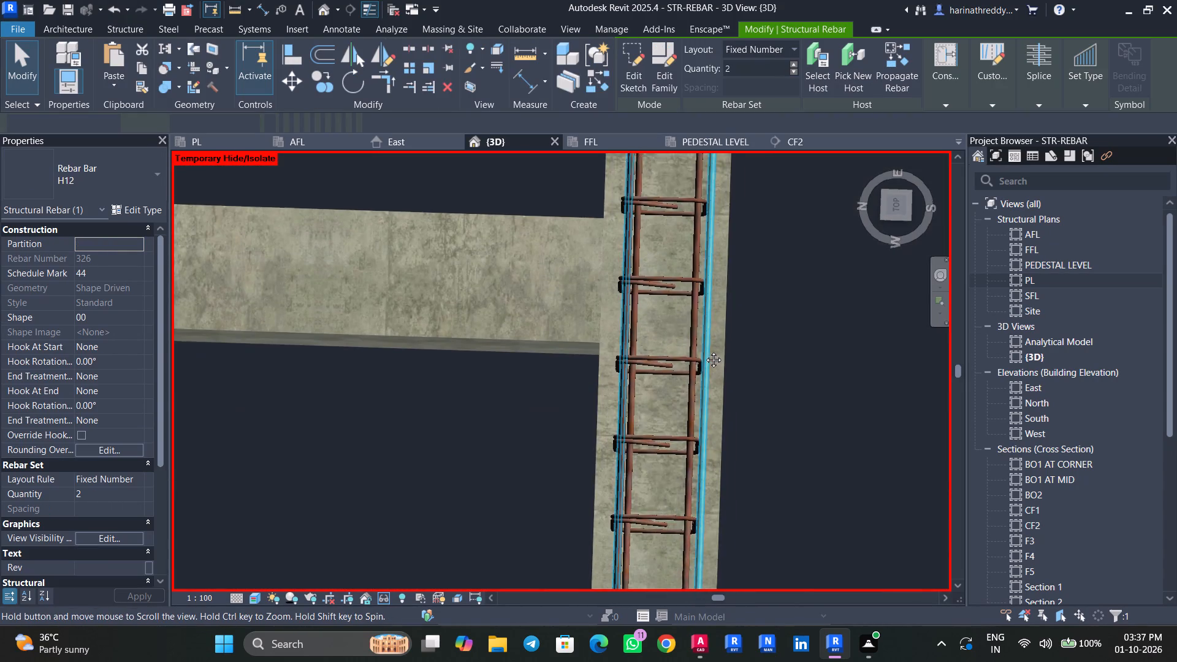
pyautogui.moveTo(704, 351); pyautogui.dragTo(704, 344, button='middle')
pyautogui.scroll(-6, 703, 376)
pyautogui.moveTo(718, 510); pyautogui.dragTo(717, 433, button='middle')
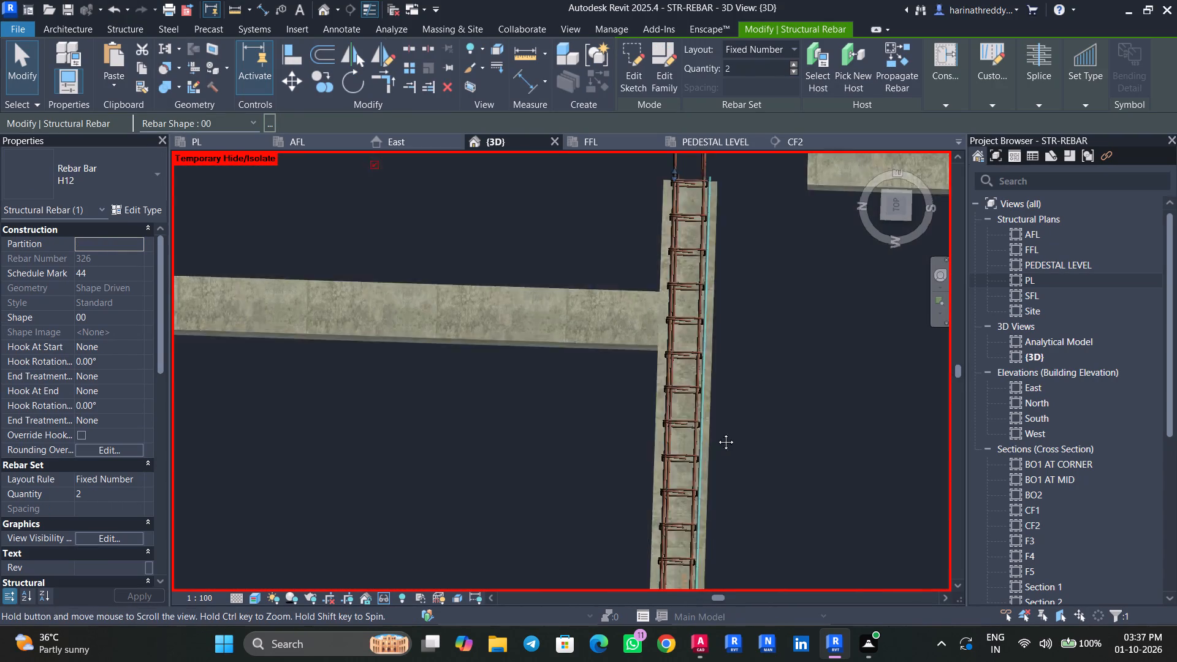
pyautogui.moveTo(717, 433); pyautogui.dragTo(723, 303, button='middle')
pyautogui.scroll(11, 692, 382)
pyautogui.moveTo(717, 424); pyautogui.dragTo(715, 424)
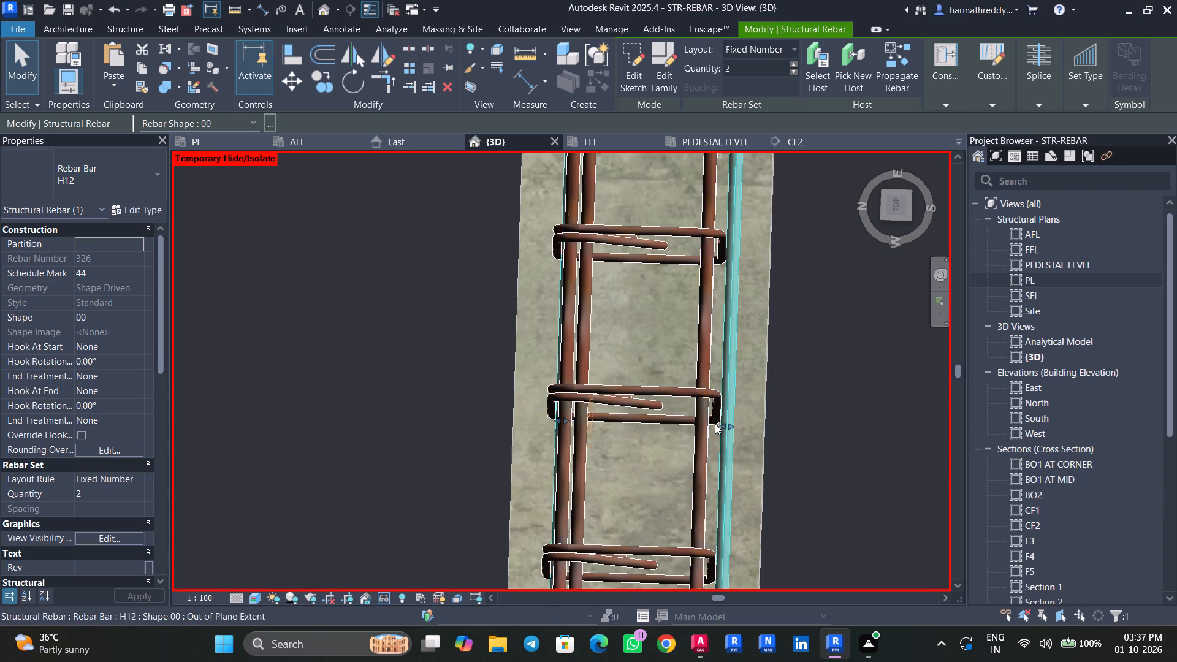
pyautogui.moveTo(715, 424); pyautogui.dragTo(707, 422)
pyautogui.press('Escape')
pyautogui.press('Escape')
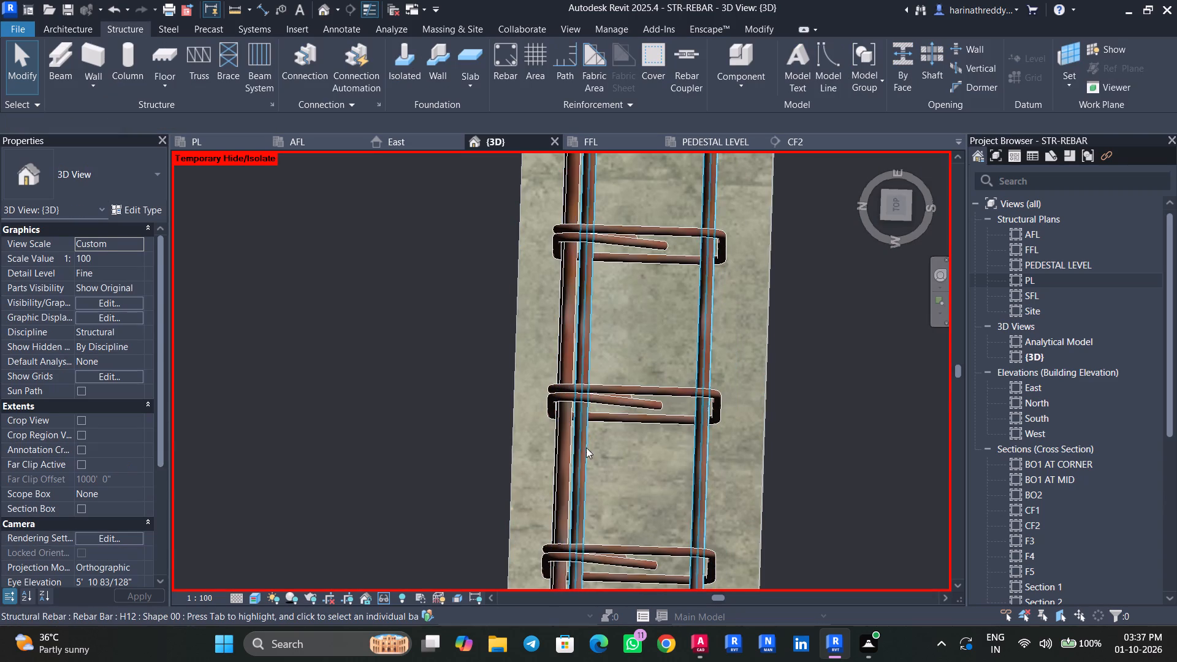
# Stretch the same H12 bar set at its north bar outward to the north legs of the stirrups.
pyautogui.click(568, 443)
pyautogui.press('Escape')
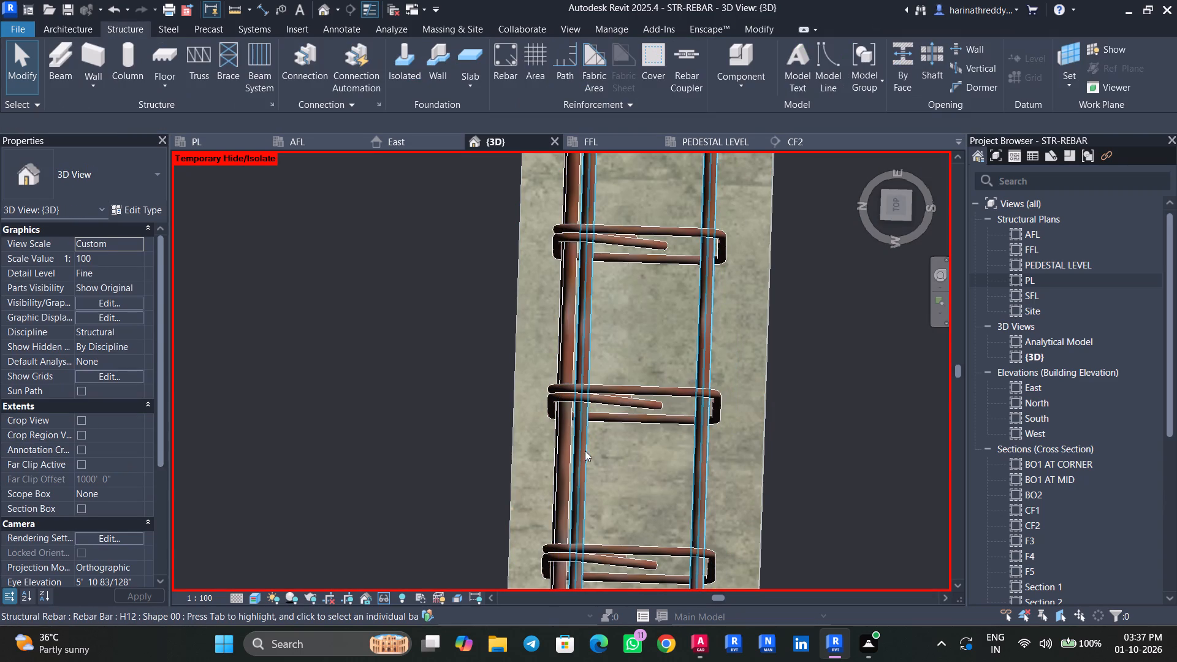
pyautogui.click(585, 451)
pyautogui.moveTo(578, 417); pyautogui.dragTo(568, 415)
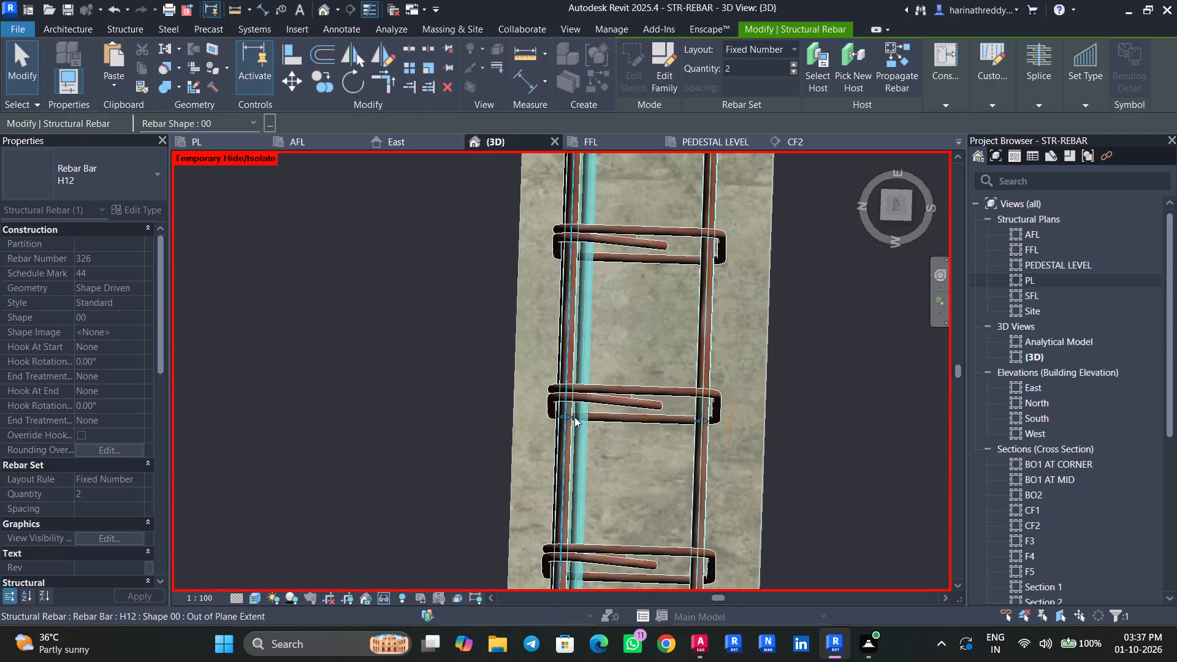
# Examine the adjusted H12 bars inside the stirrups and the whole plinth beam layout in the 3D view.
pyautogui.scroll(-7, 820, 455)
pyautogui.keyDown('shift'); pyautogui.moveTo(847, 497); pyautogui.dragTo(717, 255, button='middle'); pyautogui.keyUp('shift')
pyautogui.press('Escape')
pyautogui.press('Escape')
pyautogui.scroll(12, 761, 359)
pyautogui.moveTo(786, 444); pyautogui.dragTo(608, 225, button='middle')
pyautogui.scroll(-3, 624, 257)
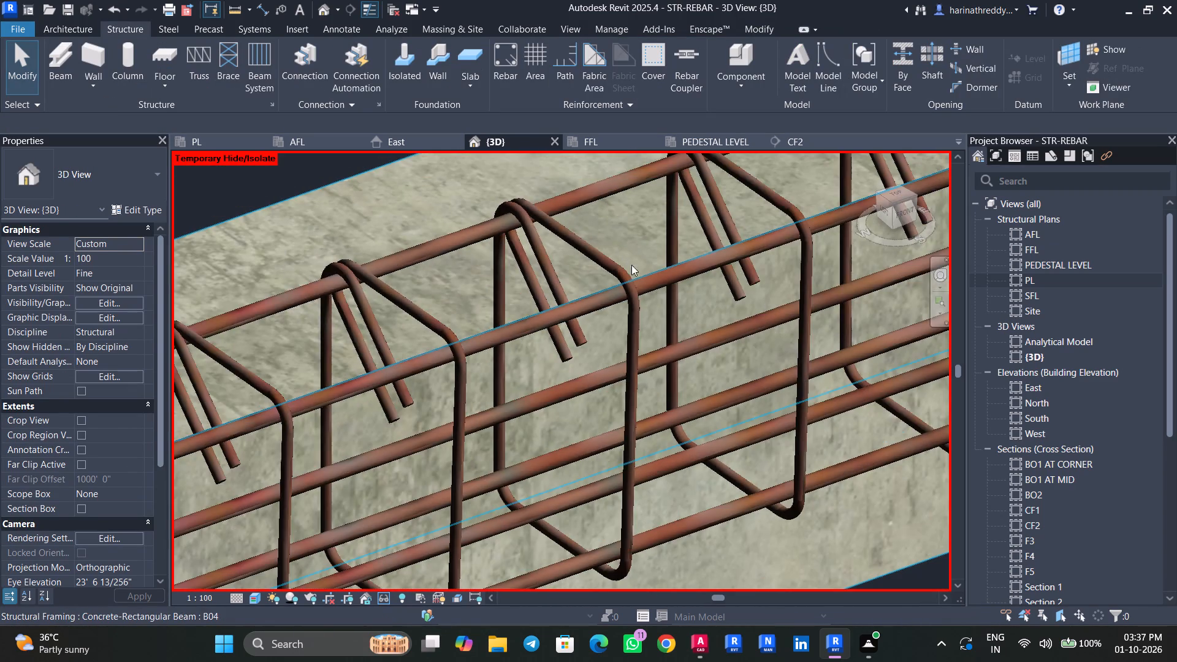
pyautogui.scroll(-2, 642, 272)
pyautogui.scroll(-16, 695, 492)
pyautogui.moveTo(813, 501); pyautogui.dragTo(648, 445, button='middle')
pyautogui.scroll(-10, 648, 445)
# Save the project.
pyautogui.hotkey('ctrl', 's')
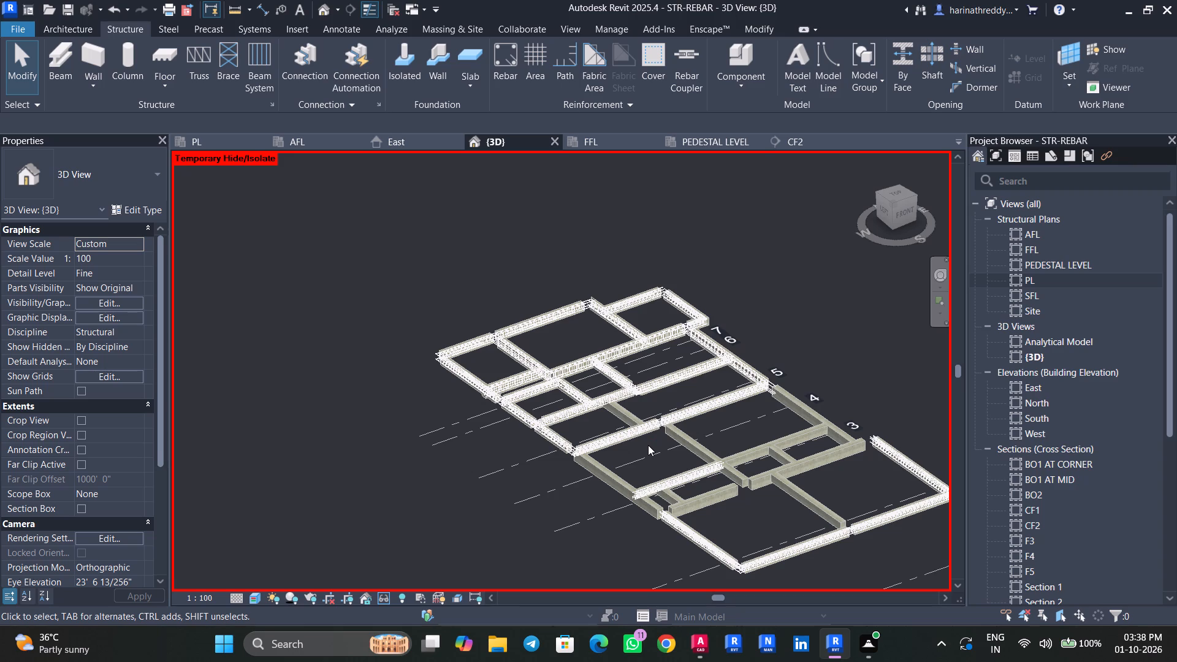
# In the PL plan, draw a section across the short unreinforced B11 beam and shorten its view depth to about 3' 8 5/8".
pyautogui.scroll(2, 720, 401)
pyautogui.scroll(-1, 720, 401)
pyautogui.scroll(3, 720, 401)
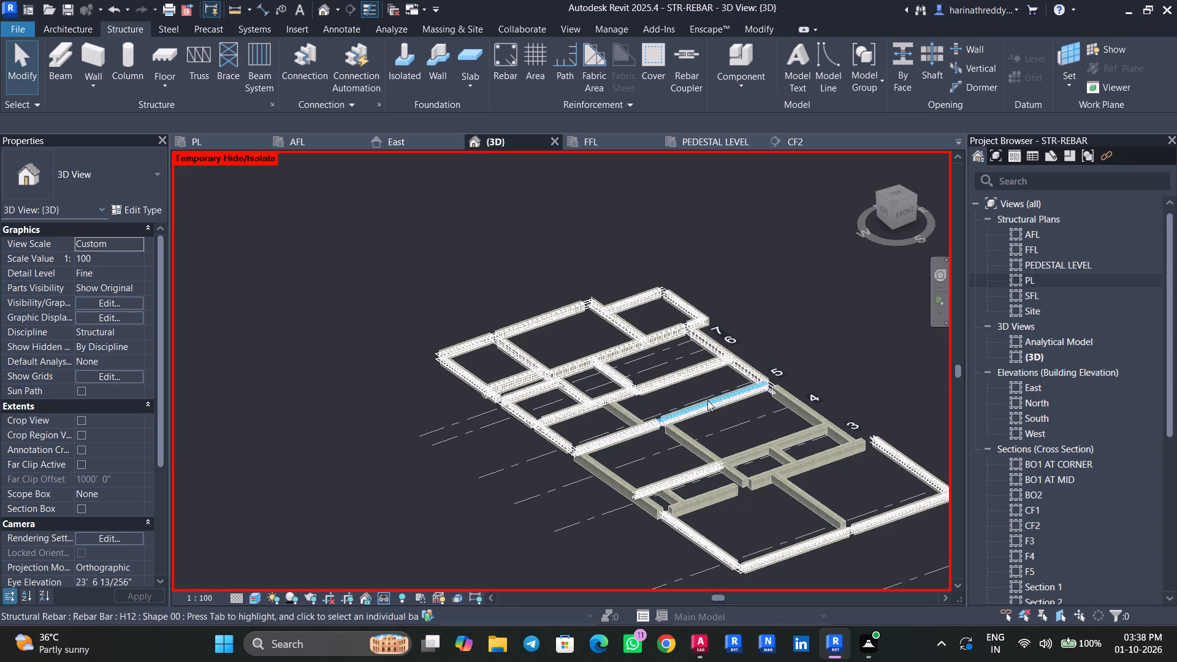
pyautogui.scroll(3, 707, 400)
pyautogui.click(219, 140)
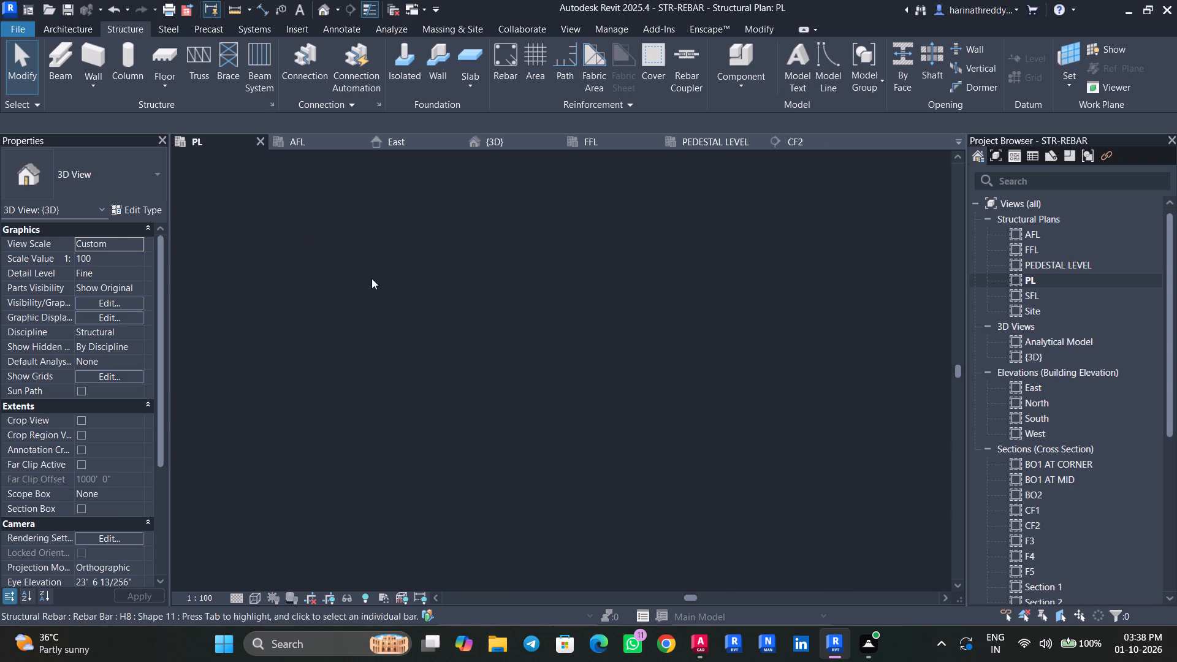
pyautogui.scroll(-5, 396, 363)
pyautogui.scroll(4, 436, 380)
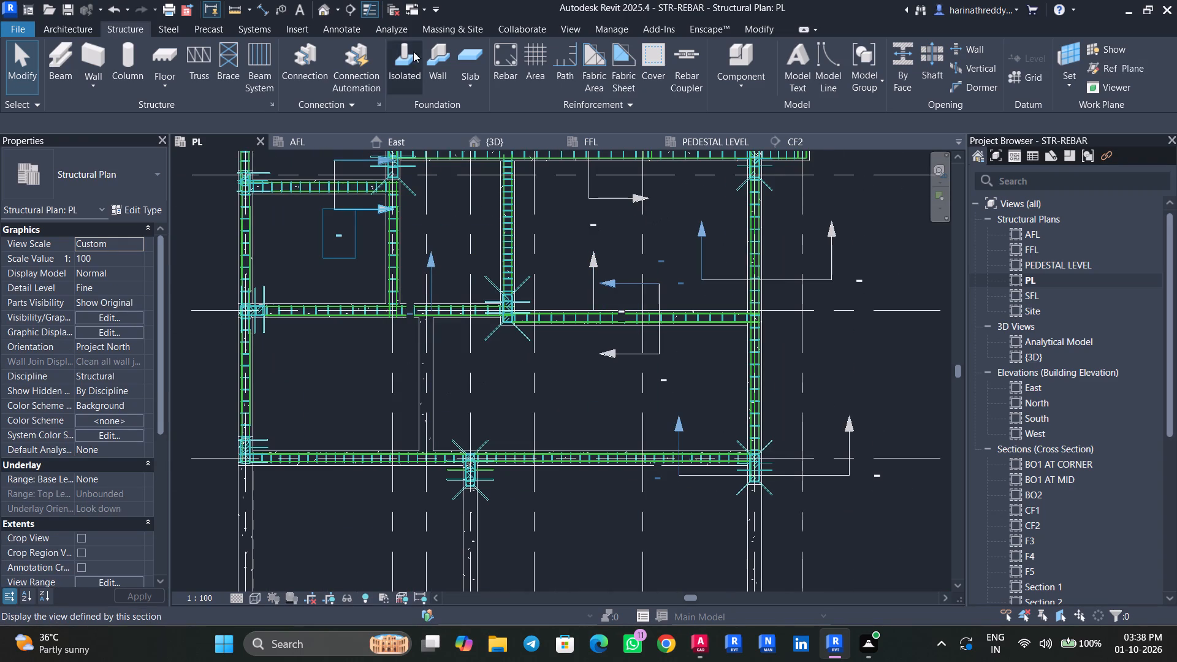
pyautogui.click(351, 10)
pyautogui.click(372, 400)
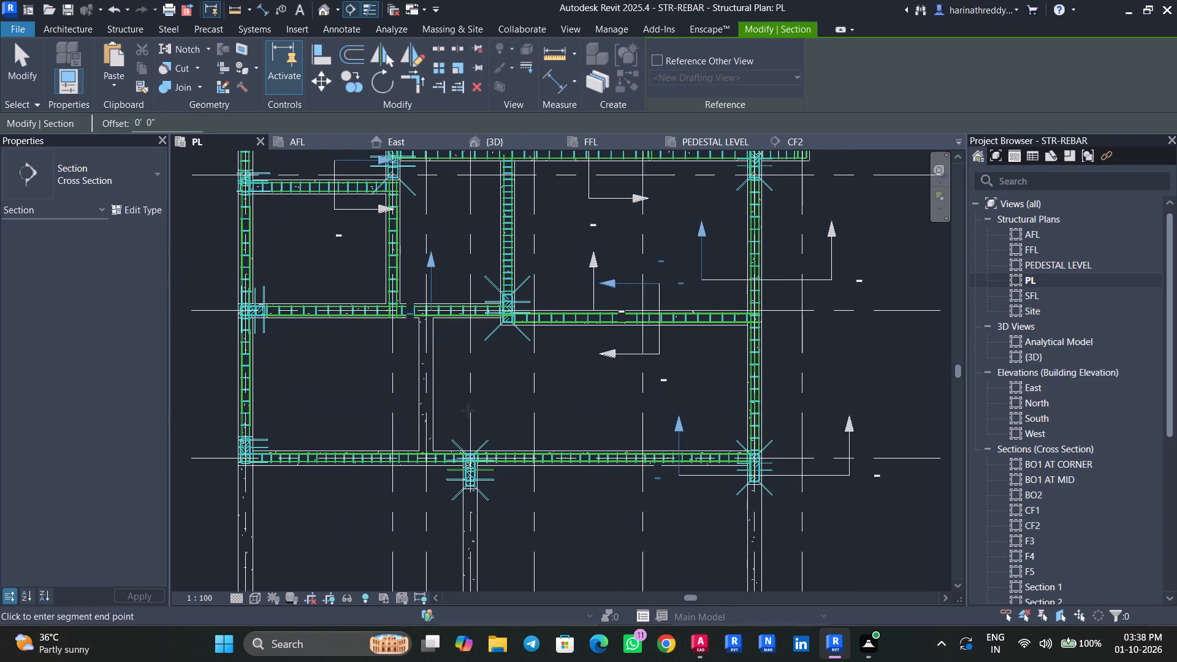
pyautogui.click(493, 401)
pyautogui.press('Escape')
pyautogui.press('Escape')
pyautogui.click(467, 395)
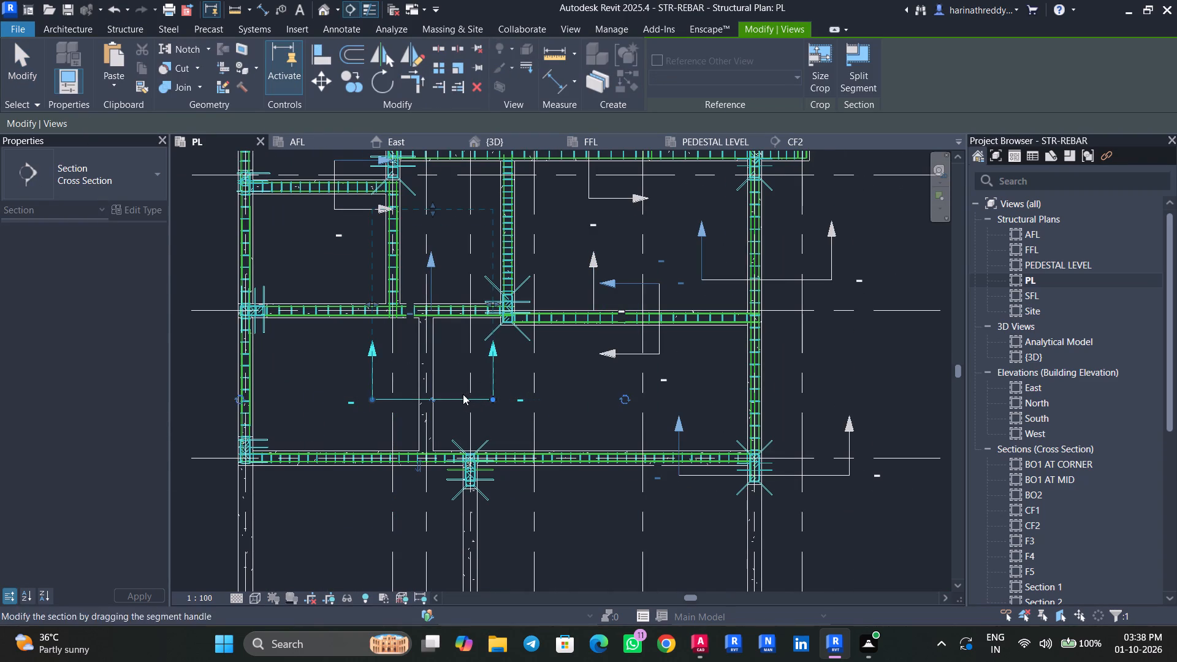
pyautogui.moveTo(431, 206); pyautogui.dragTo(435, 325)
pyautogui.press('Escape')
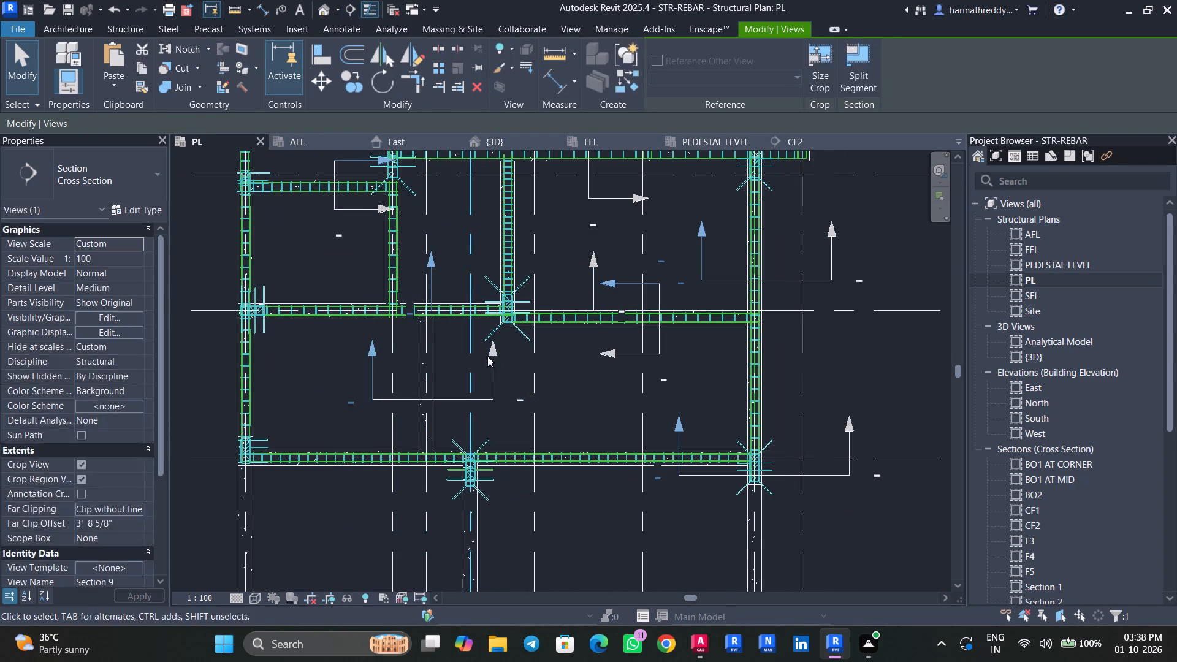
pyautogui.press('Escape')
# Open the view of the new section across the B11 beam and frame the beam's cross-section.
pyautogui.click(492, 375)
pyautogui.rightClick(492, 375)
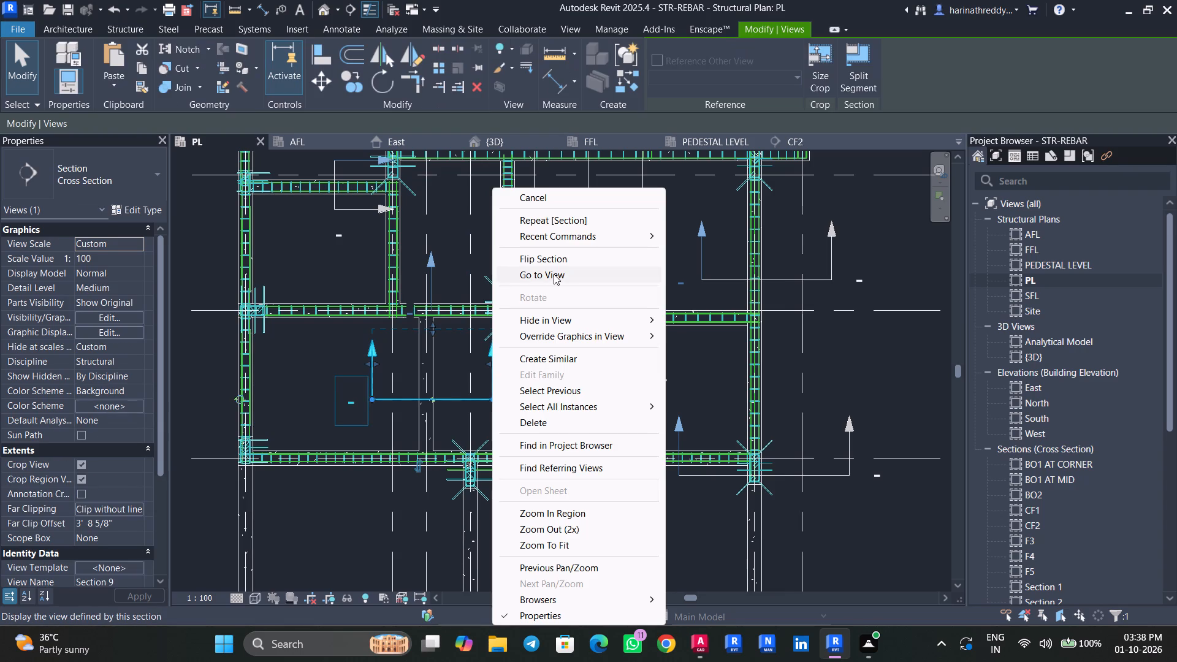
pyautogui.press('Escape')
pyautogui.press('Escape')
pyautogui.click(435, 357)
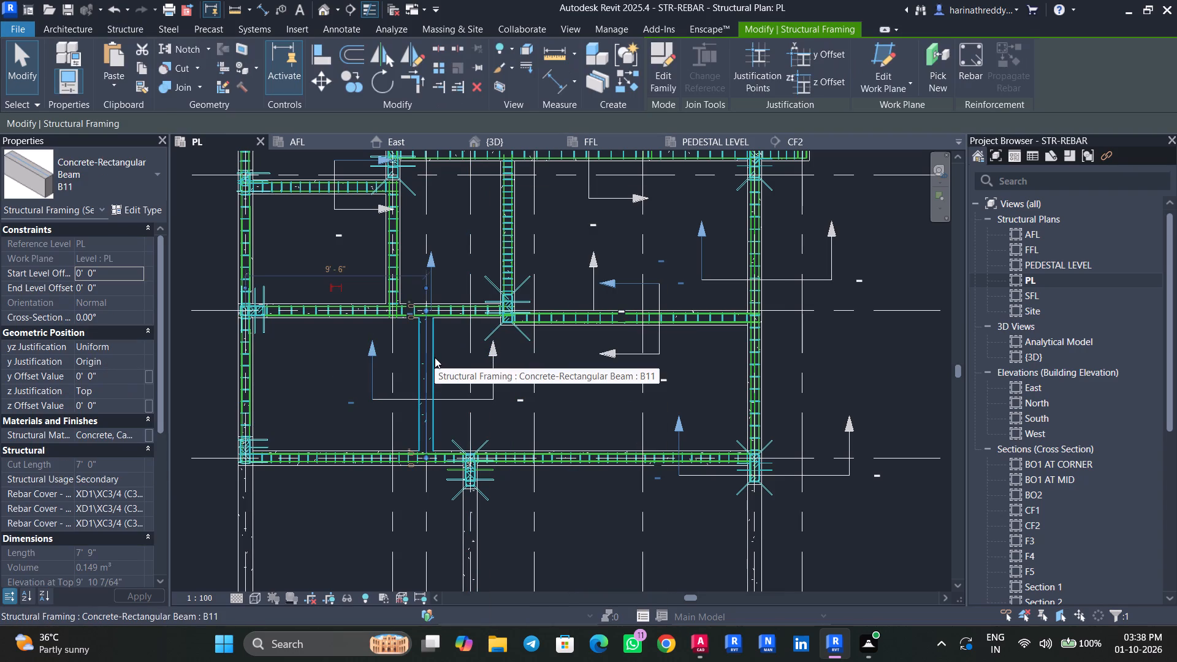
pyautogui.press('Escape')
pyautogui.click(459, 392)
pyautogui.press('Escape')
pyautogui.click(459, 400)
pyautogui.rightClick(459, 400)
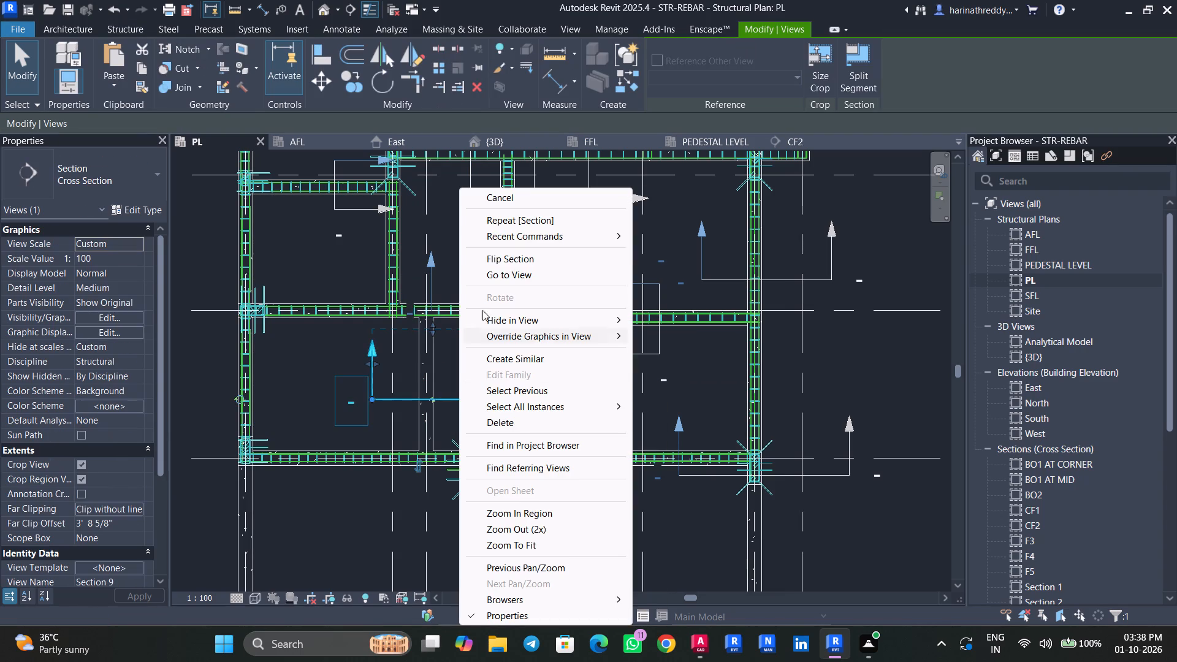
pyautogui.click(521, 275)
pyautogui.scroll(3, 555, 311)
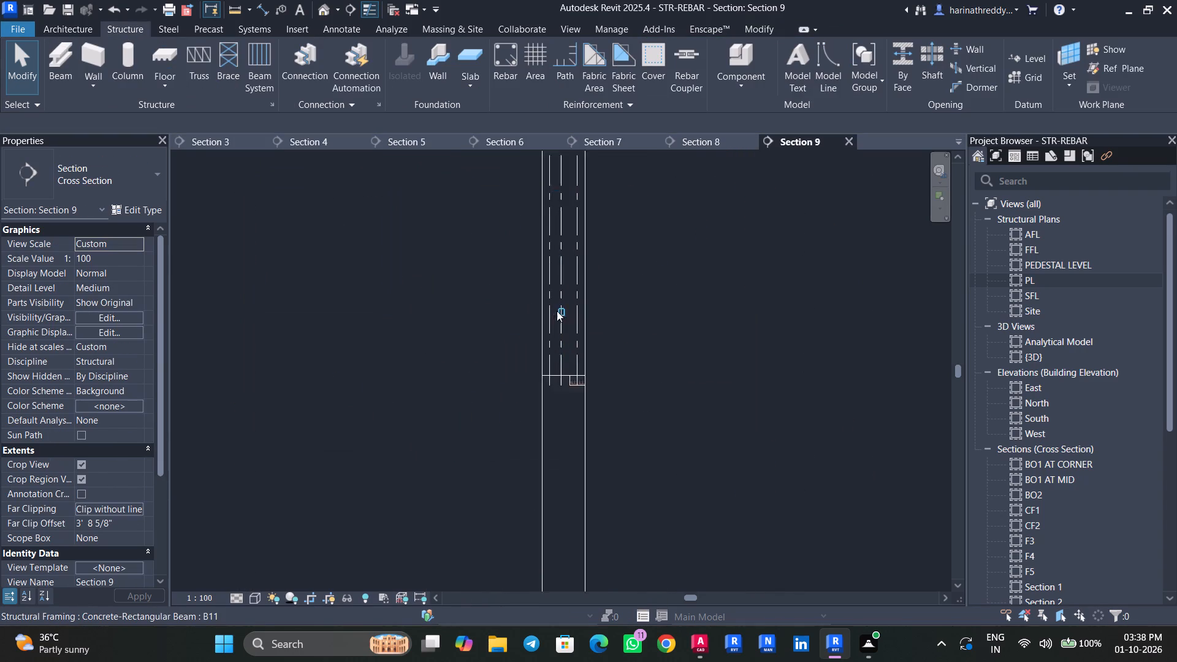
pyautogui.scroll(15, 557, 311)
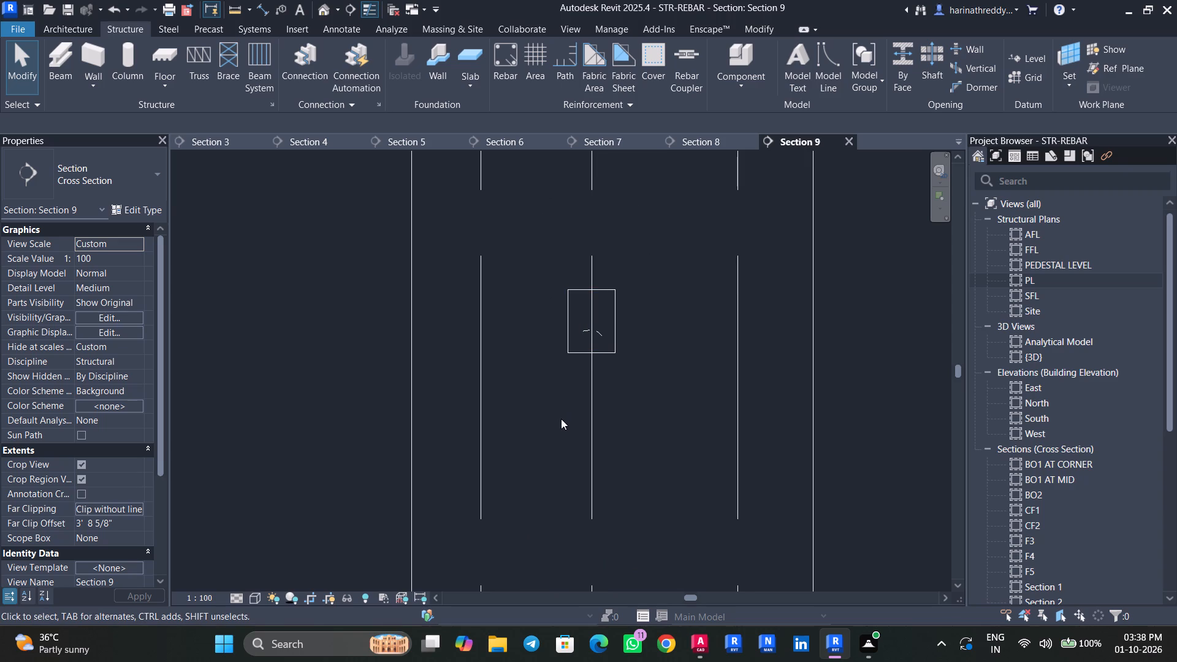
pyautogui.scroll(4, 561, 418)
pyautogui.moveTo(561, 406); pyautogui.dragTo(473, 499, button='middle')
# Switch to AutoCAD and examine the C/S OF B11 (9"x12") bar and stirrup details at midspan and support.
pyautogui.click(709, 628)
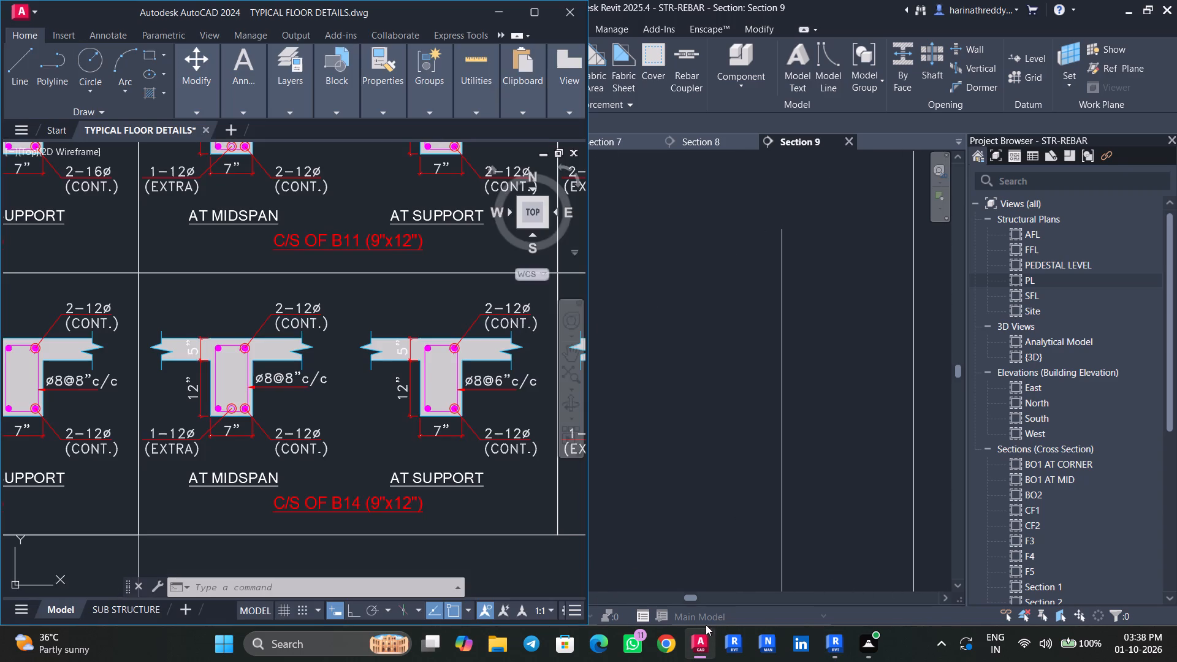
pyautogui.scroll(-2, 367, 405)
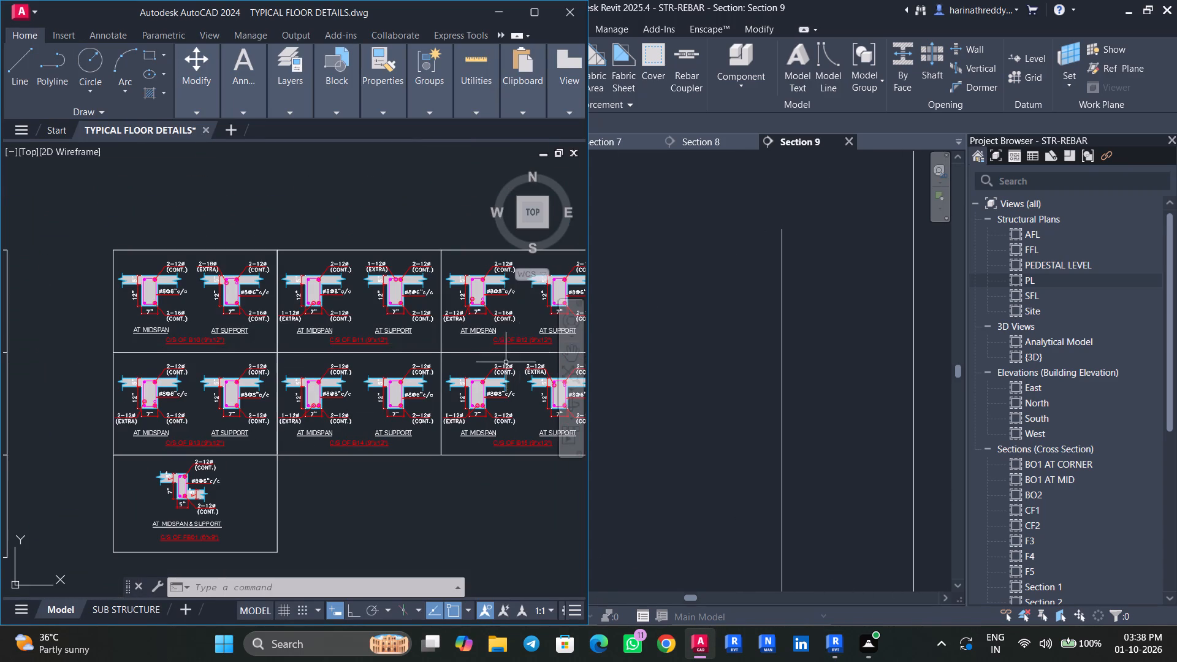
pyautogui.scroll(2, 378, 341)
pyautogui.moveTo(378, 342); pyautogui.dragTo(444, 442, button='middle')
pyautogui.moveTo(320, 392); pyautogui.dragTo(329, 403, button='middle')
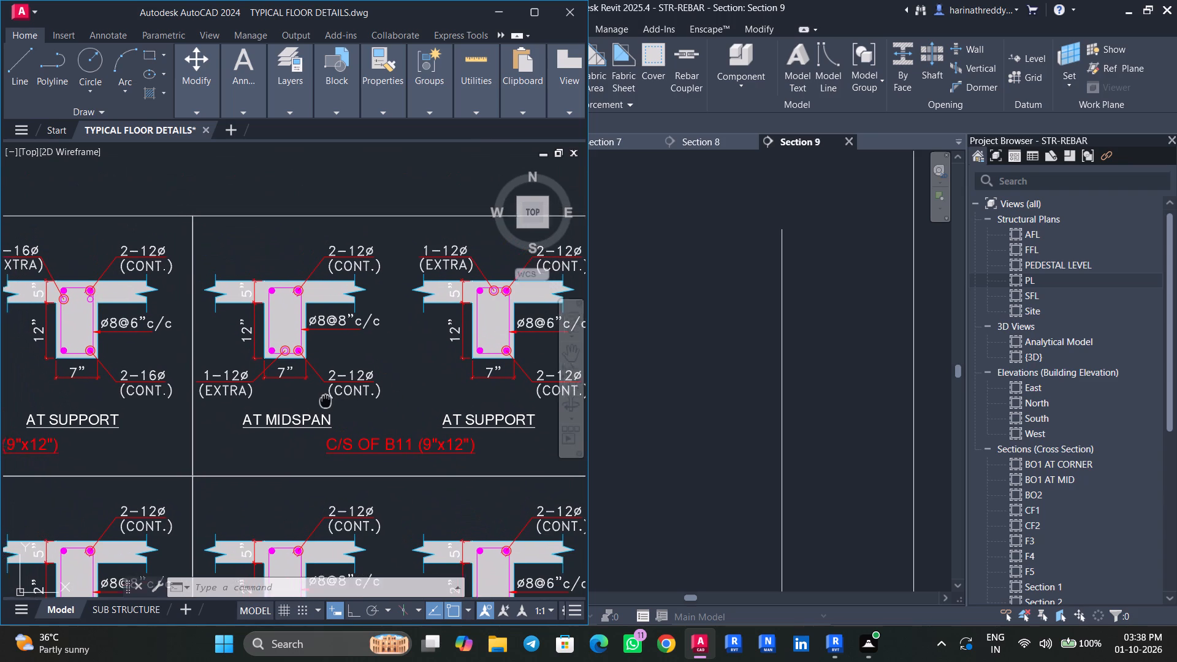
pyautogui.moveTo(329, 403); pyautogui.dragTo(347, 424, button='middle')
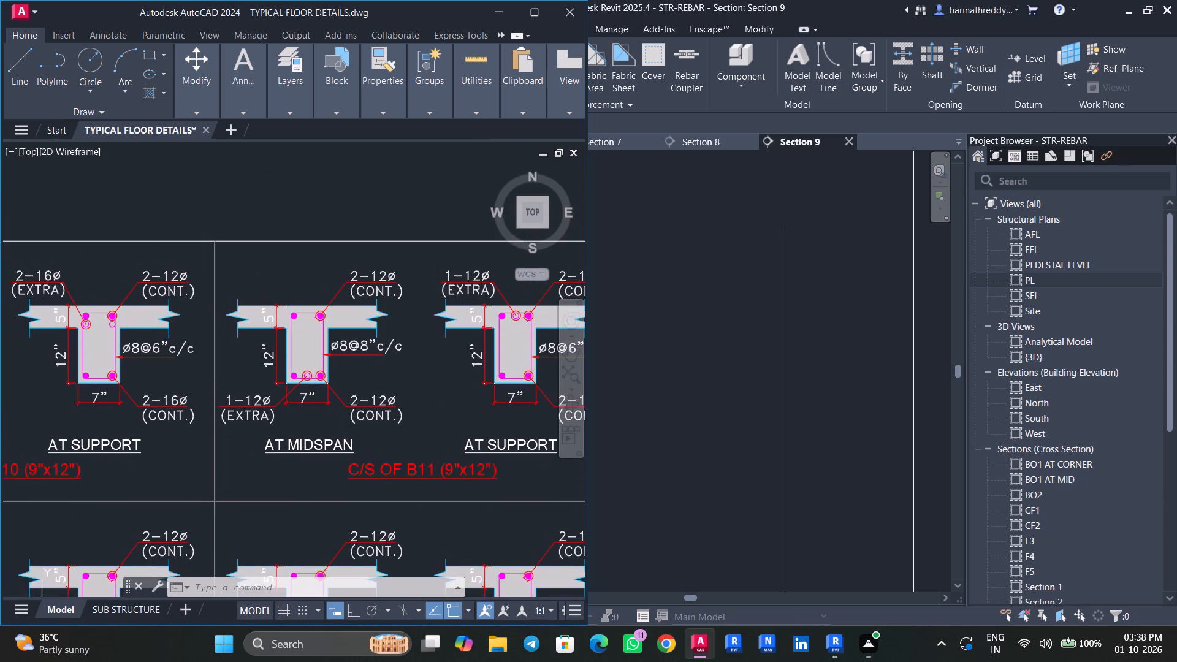
pyautogui.click(504, 26)
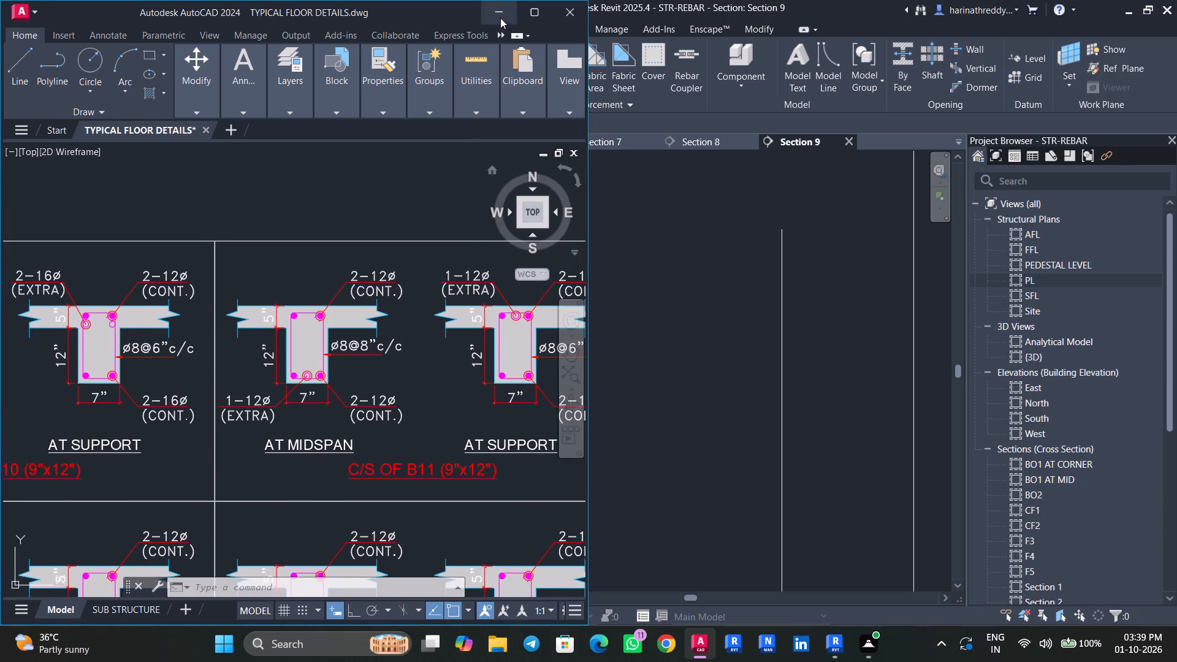
pyautogui.click(500, 18)
# In the section view, set the B11 beam's rebar cover to BEAM <30 mm>.
pyautogui.click(505, 286)
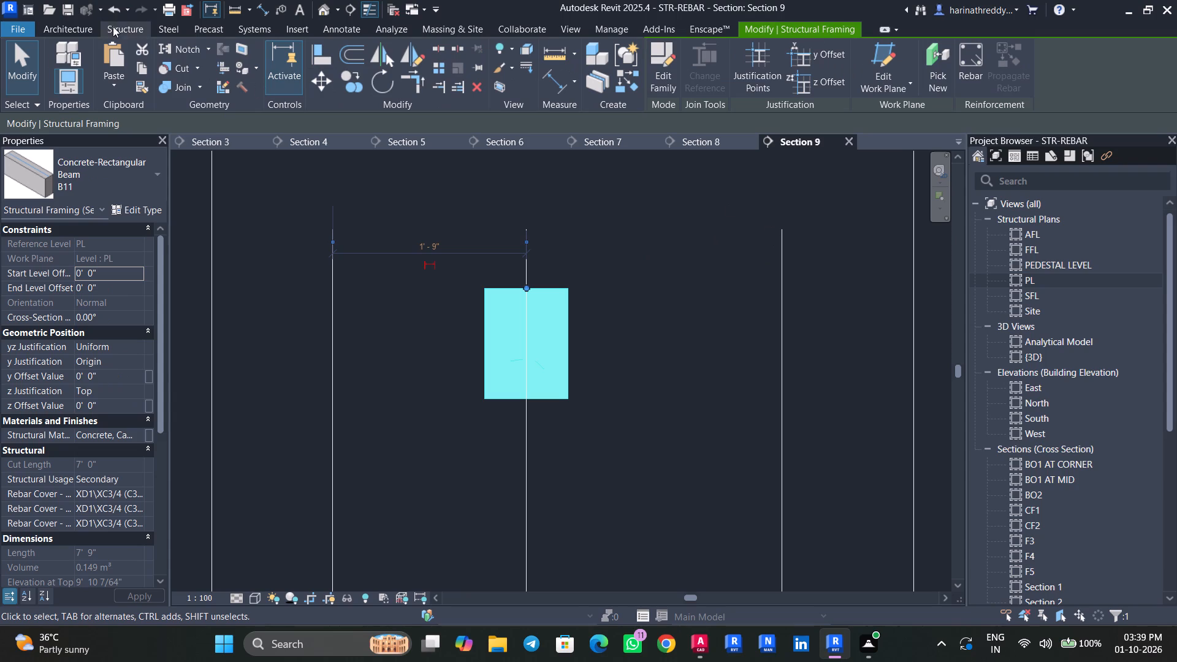
pyautogui.click(113, 26)
pyautogui.click(657, 82)
pyautogui.click(518, 286)
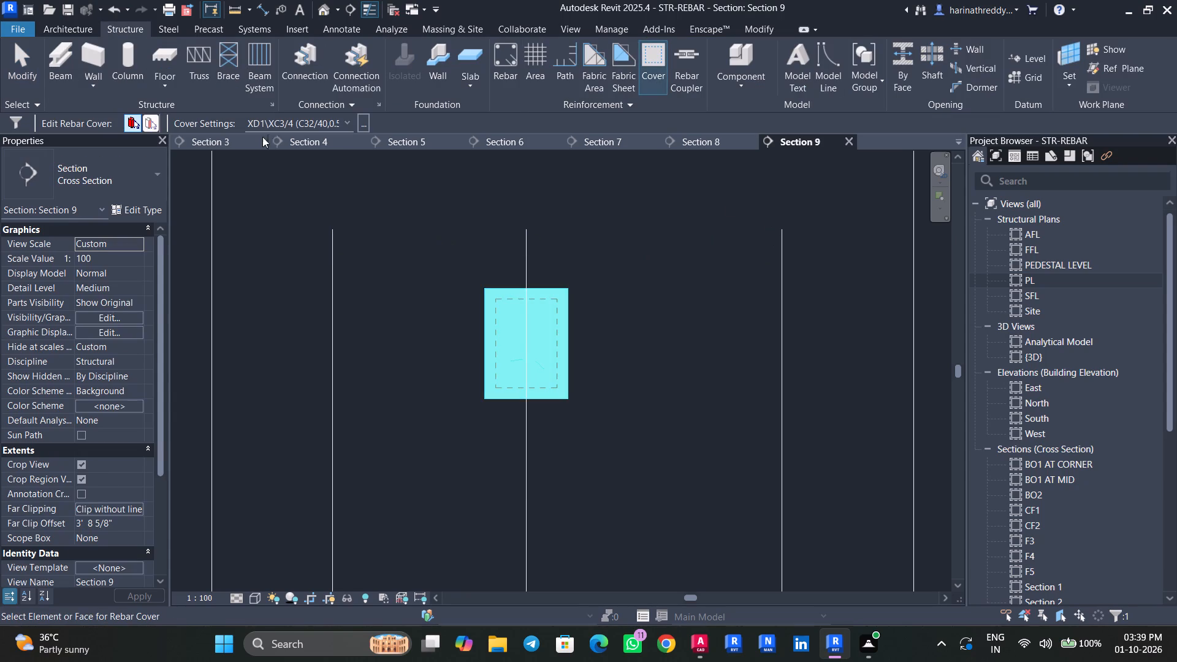
pyautogui.click(298, 121)
pyautogui.scroll(14, 301, 188)
pyautogui.click(297, 140)
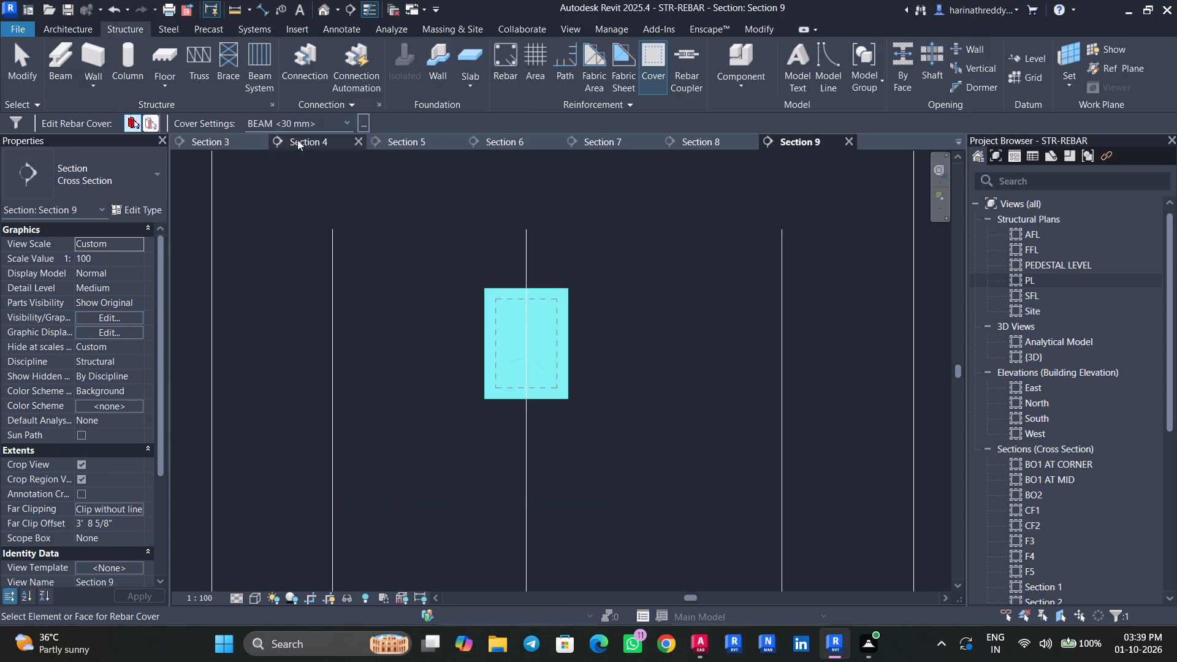
pyautogui.press('Escape')
pyautogui.press('Escape')
# Place an H8 stirrup of rebar shape 52 in the B11 beam section, oriented parallel to the work plane.
pyautogui.click(538, 290)
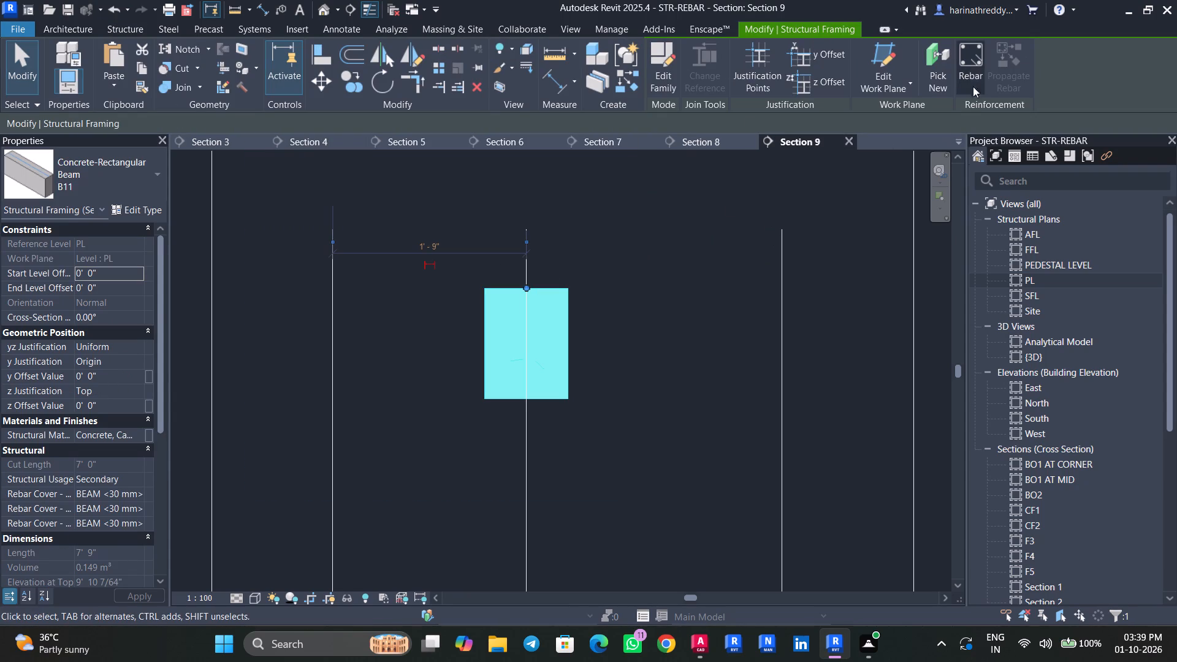
pyautogui.click(973, 71)
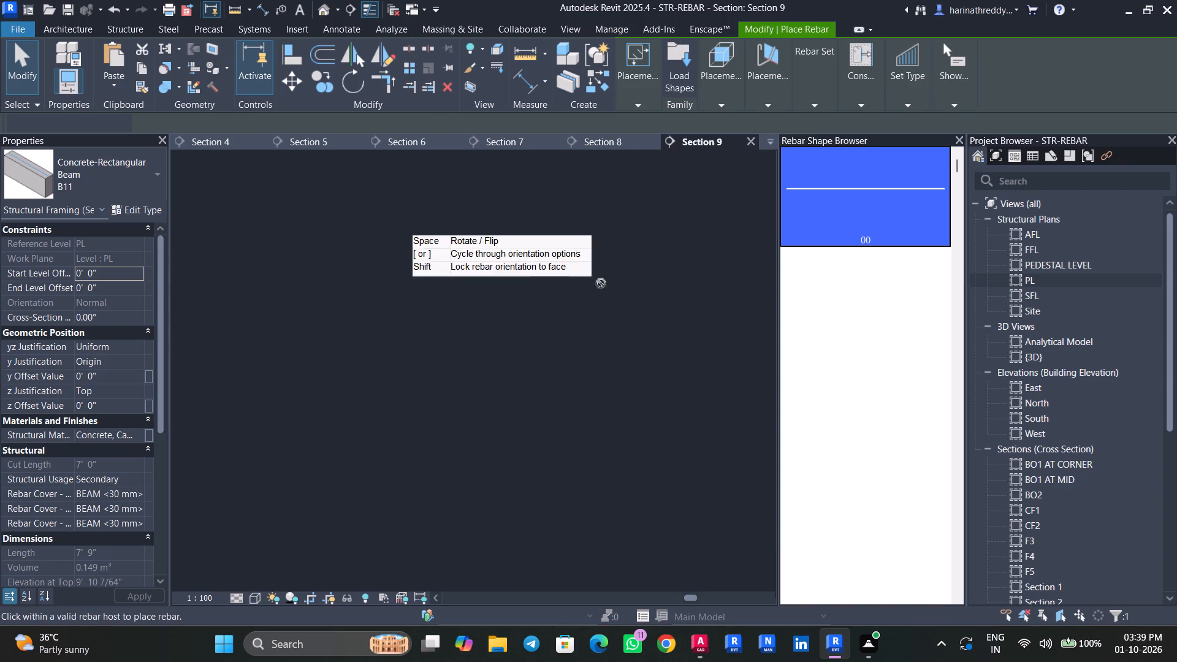
pyautogui.scroll(-19, 901, 392)
pyautogui.scroll(1, 882, 389)
pyautogui.scroll(-4, 882, 389)
pyautogui.scroll(1, 882, 389)
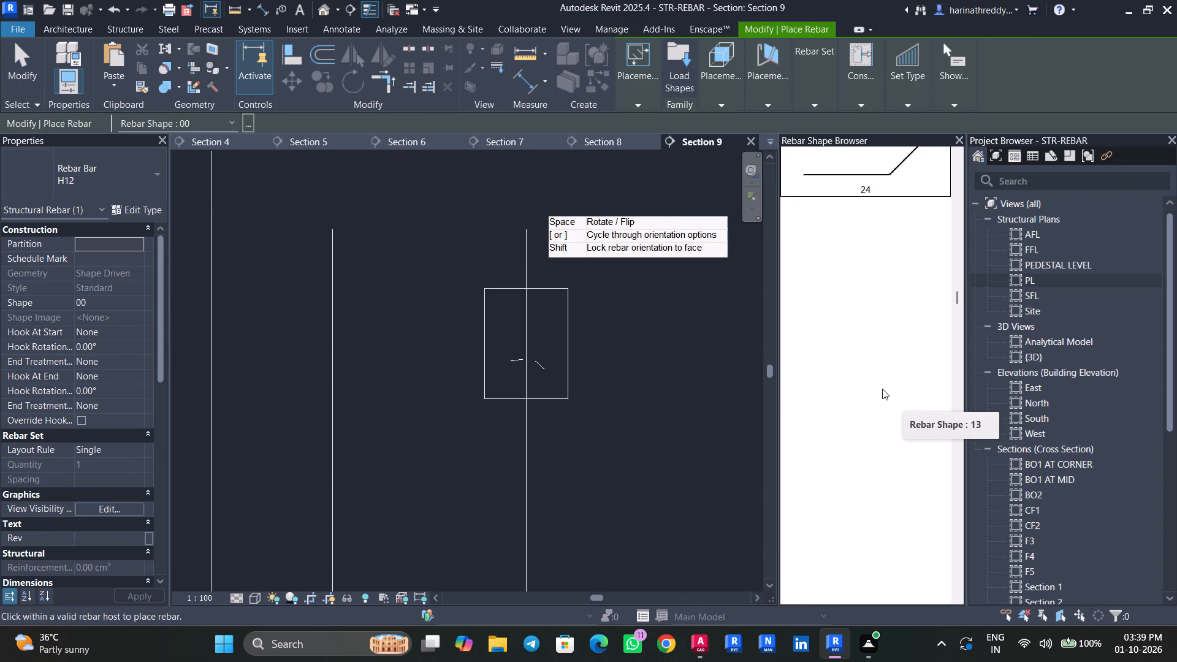
pyautogui.scroll(-3, 882, 389)
pyautogui.scroll(1, 882, 389)
pyautogui.scroll(-20, 882, 389)
pyautogui.scroll(-6, 882, 389)
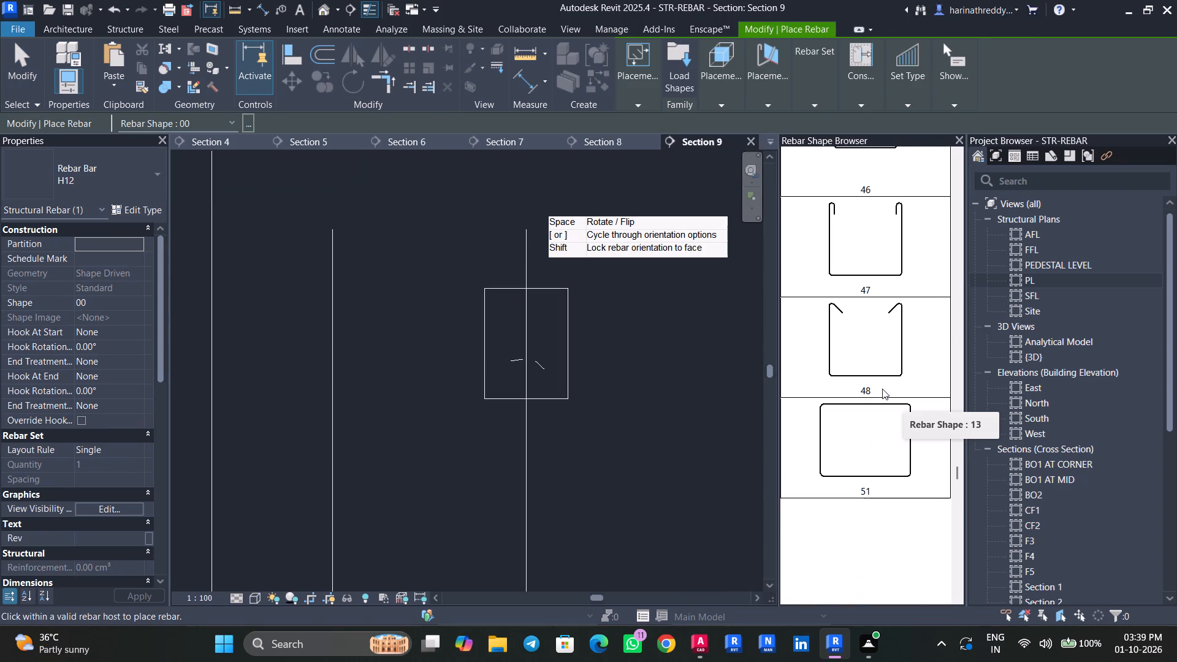
pyautogui.click(878, 546)
pyautogui.click(102, 177)
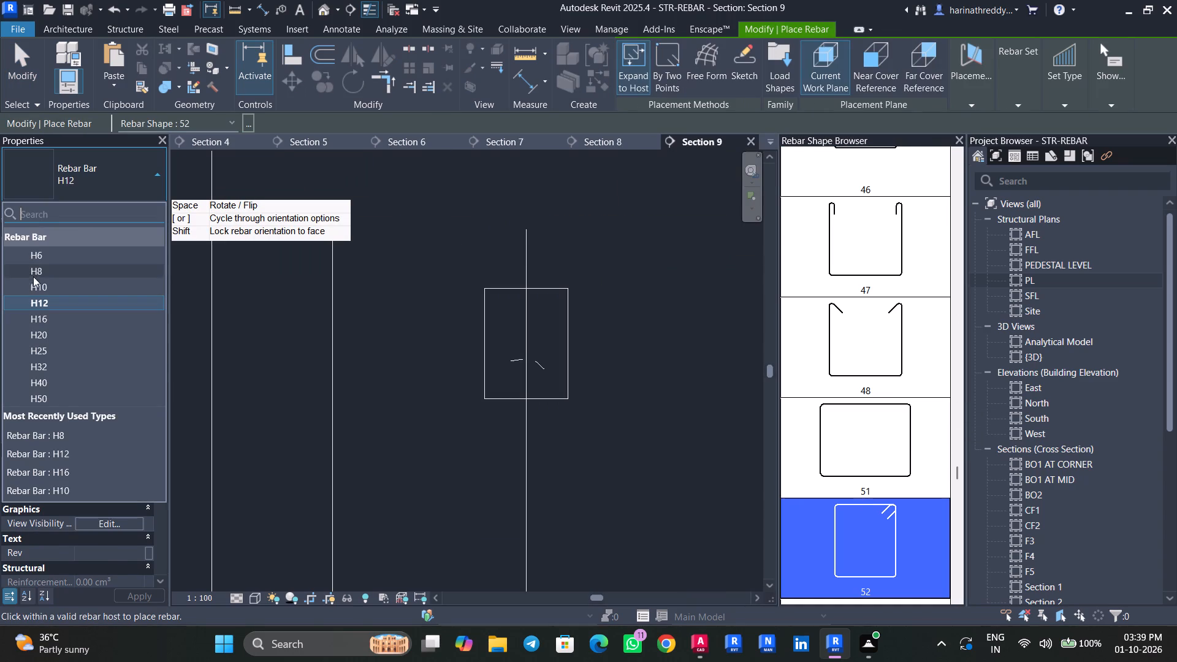
pyautogui.click(42, 267)
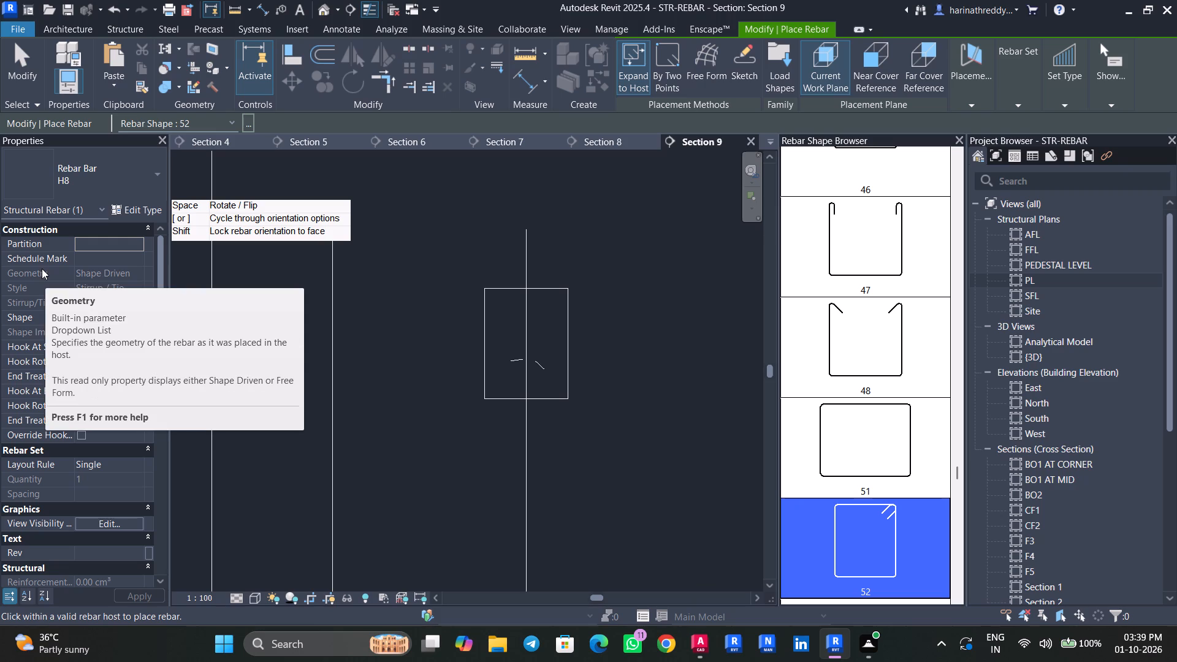
pyautogui.scroll(5, 530, 336)
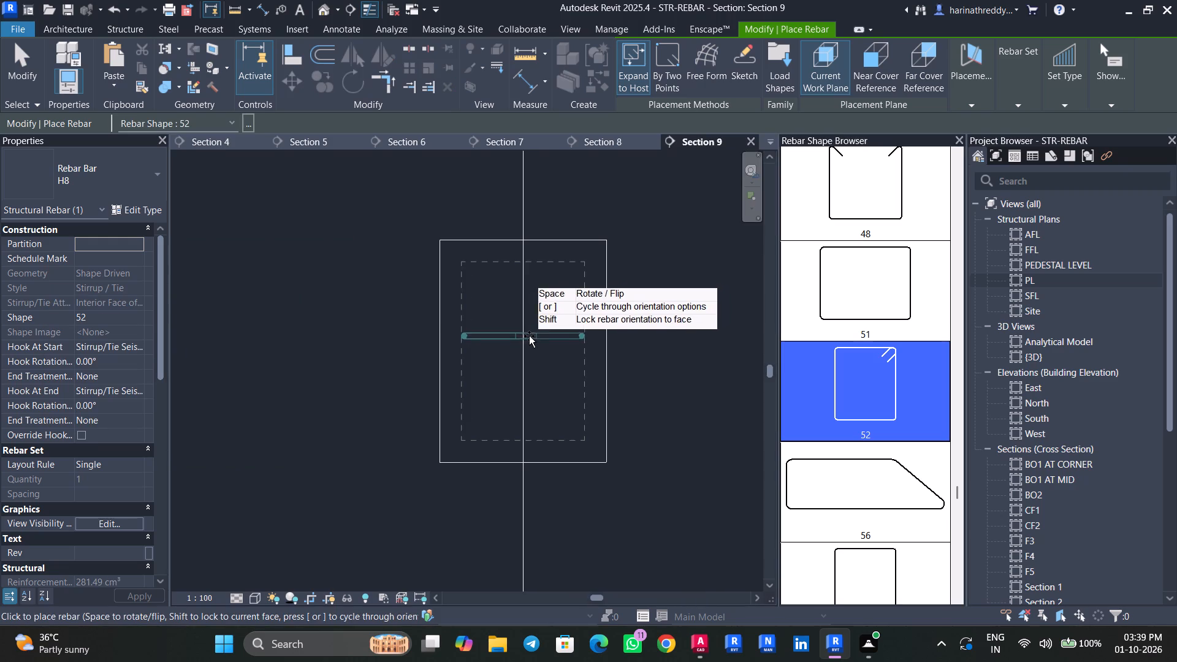
pyautogui.click(970, 92)
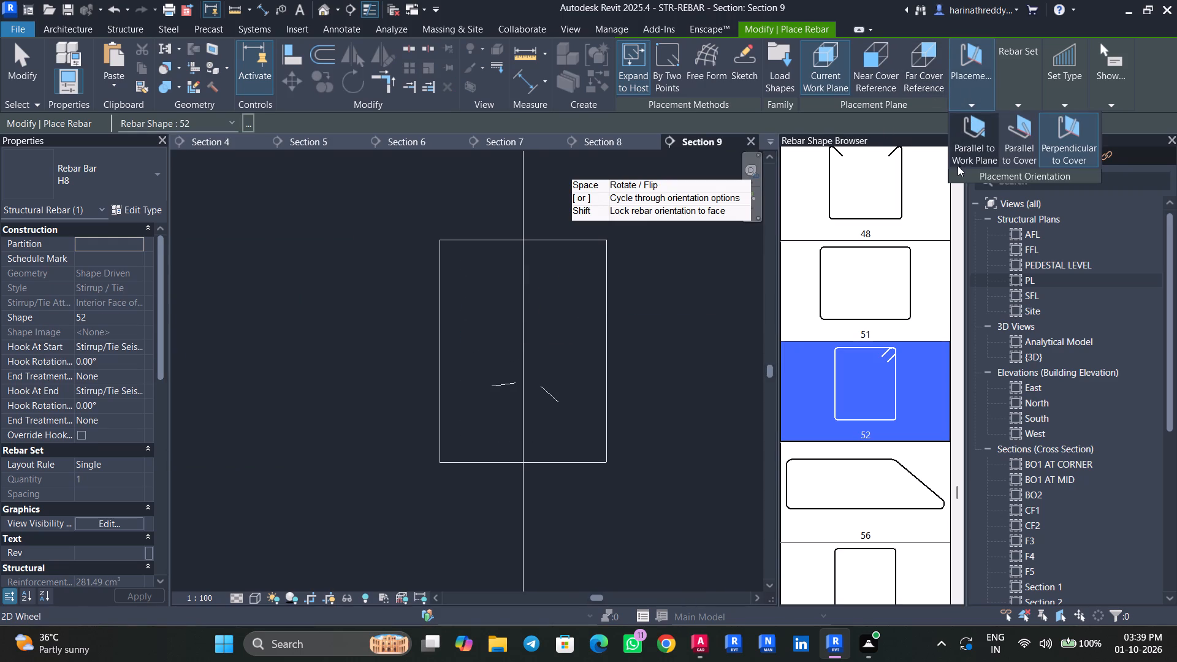
pyautogui.click(968, 150)
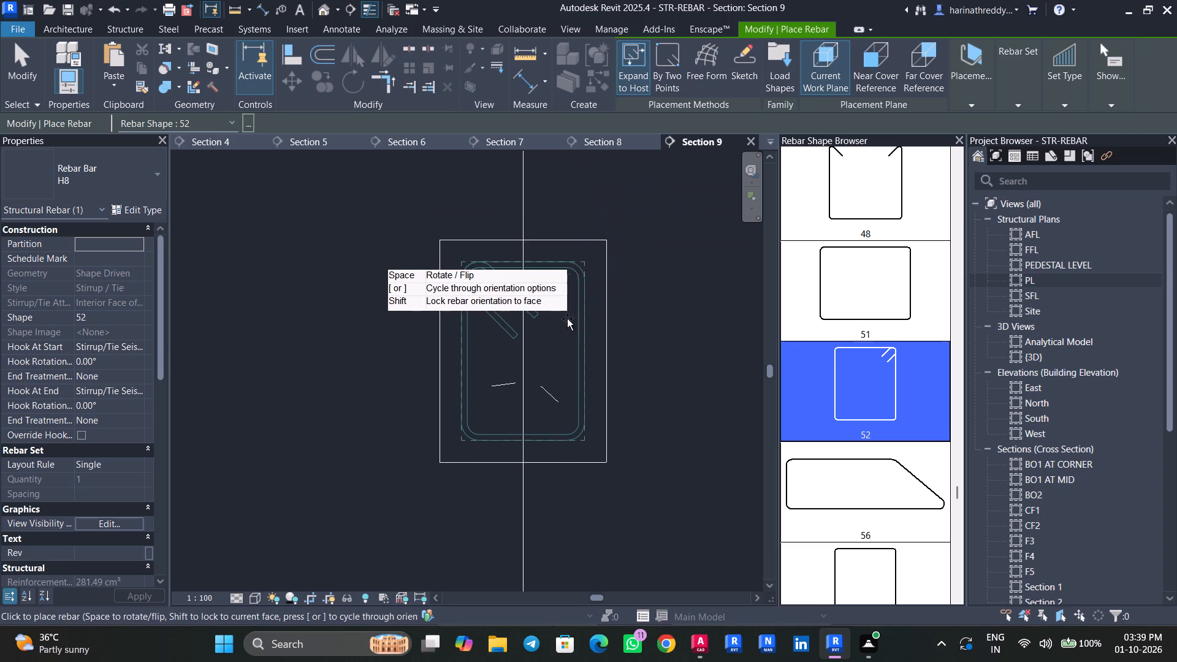
pyautogui.click(546, 319)
pyautogui.press('Escape')
pyautogui.press('Escape')
# Set the B11 stirrup's layout rule to Maximum Spacing with a spacing of 8".
pyautogui.click(535, 308)
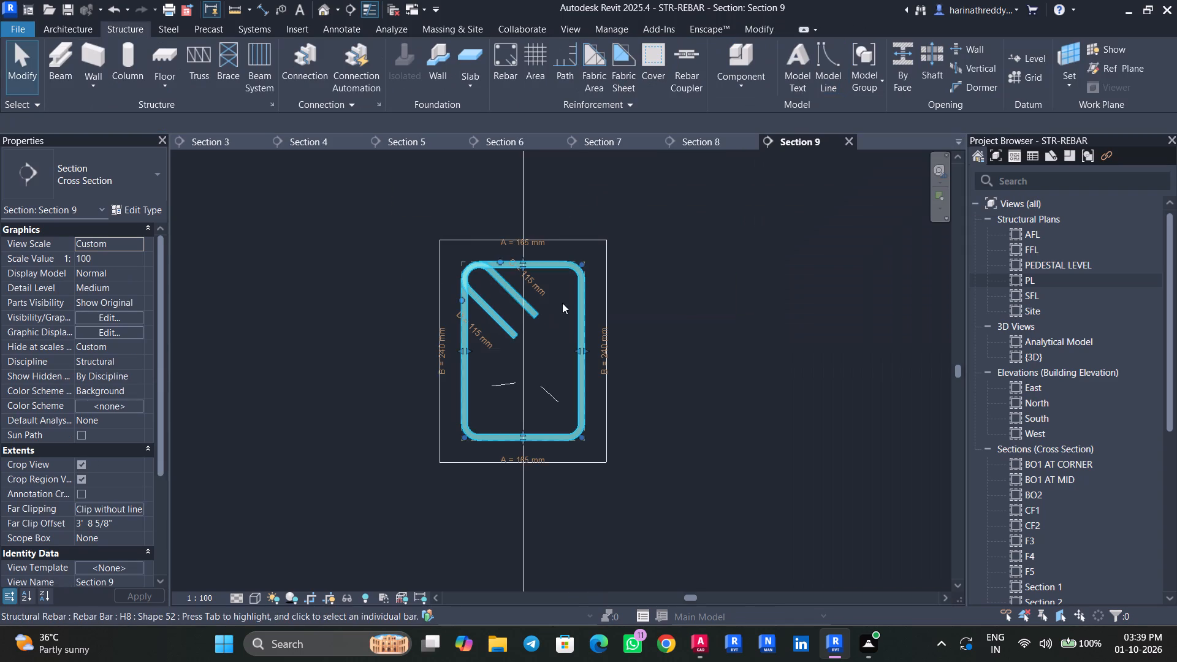
pyautogui.click(138, 495)
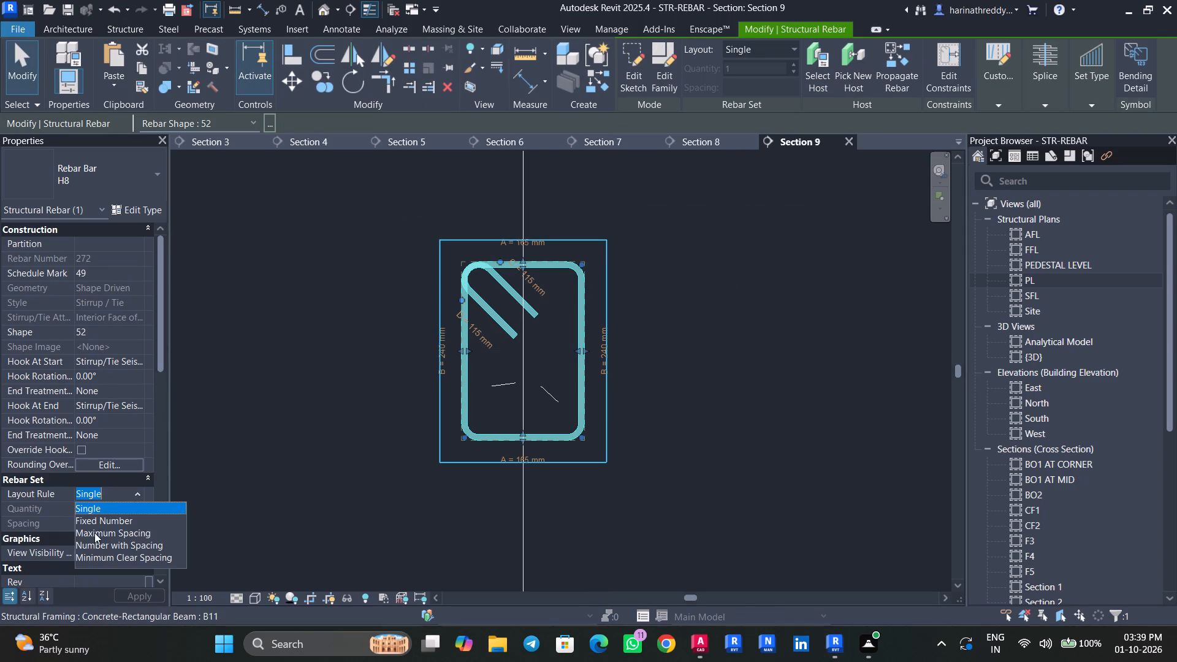
pyautogui.click(94, 533)
pyautogui.click(121, 516)
pyautogui.click(127, 519)
pyautogui.write('8"')
pyautogui.press('Return')
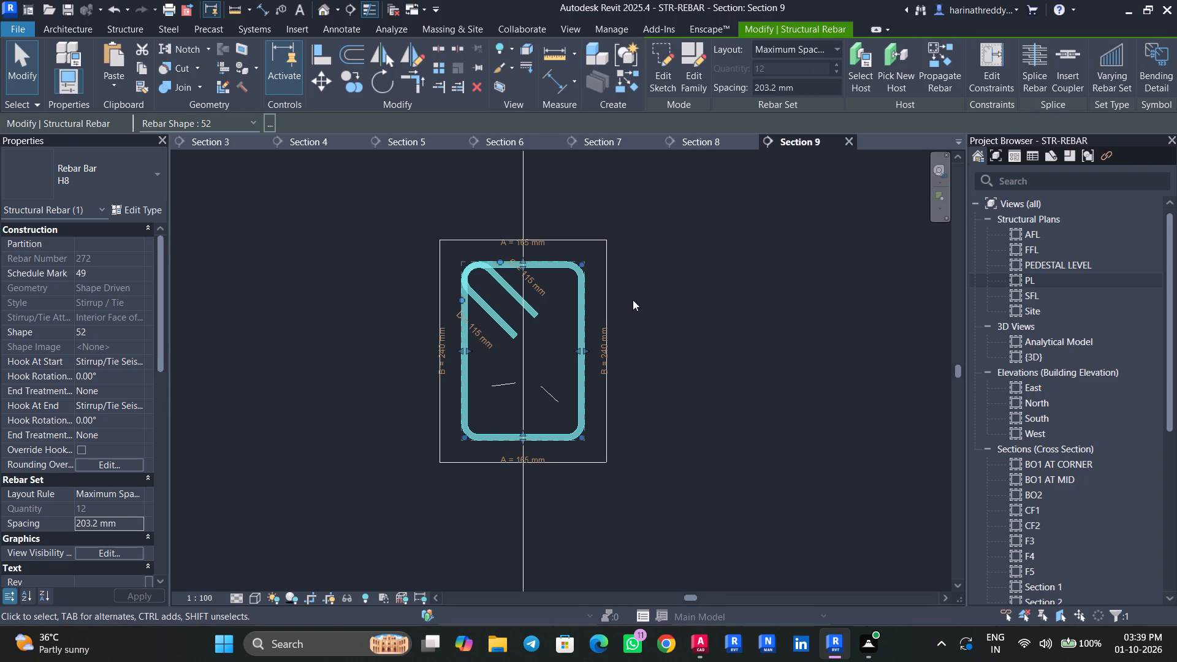
pyautogui.press('Escape')
pyautogui.press('Escape')
# Place two H12 straight bars of shape 00 inside the stirrup's top, perpendicular to cover, using a Fixed Number layout.
pyautogui.click(604, 256)
pyautogui.click(967, 82)
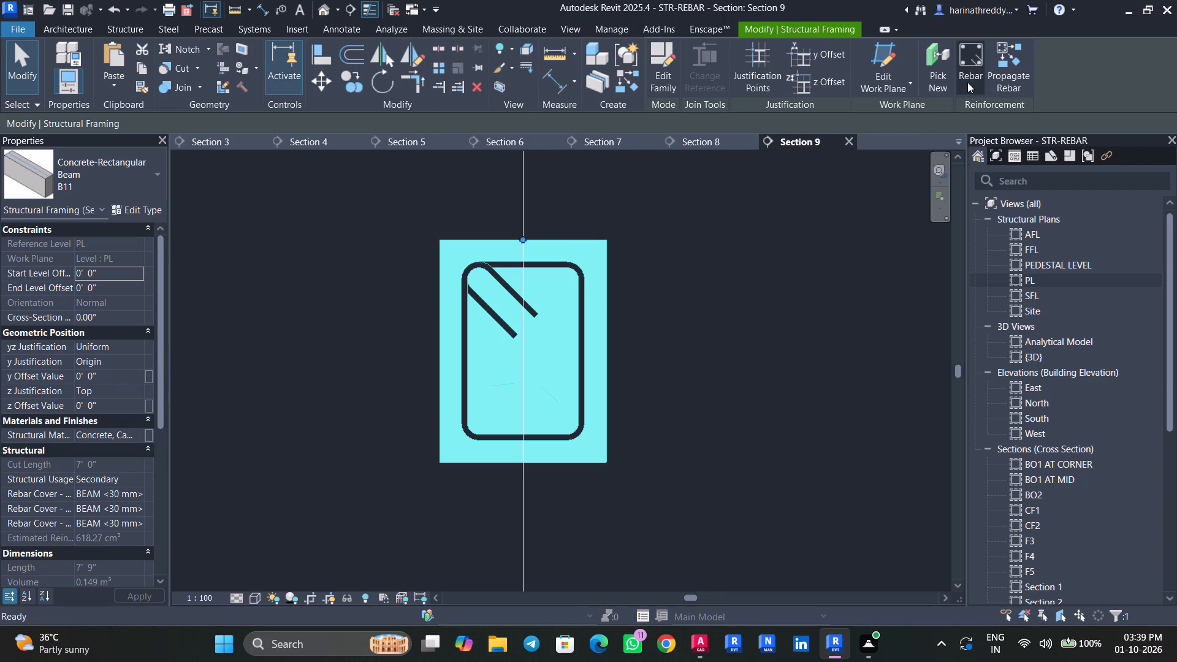
pyautogui.scroll(14, 866, 292)
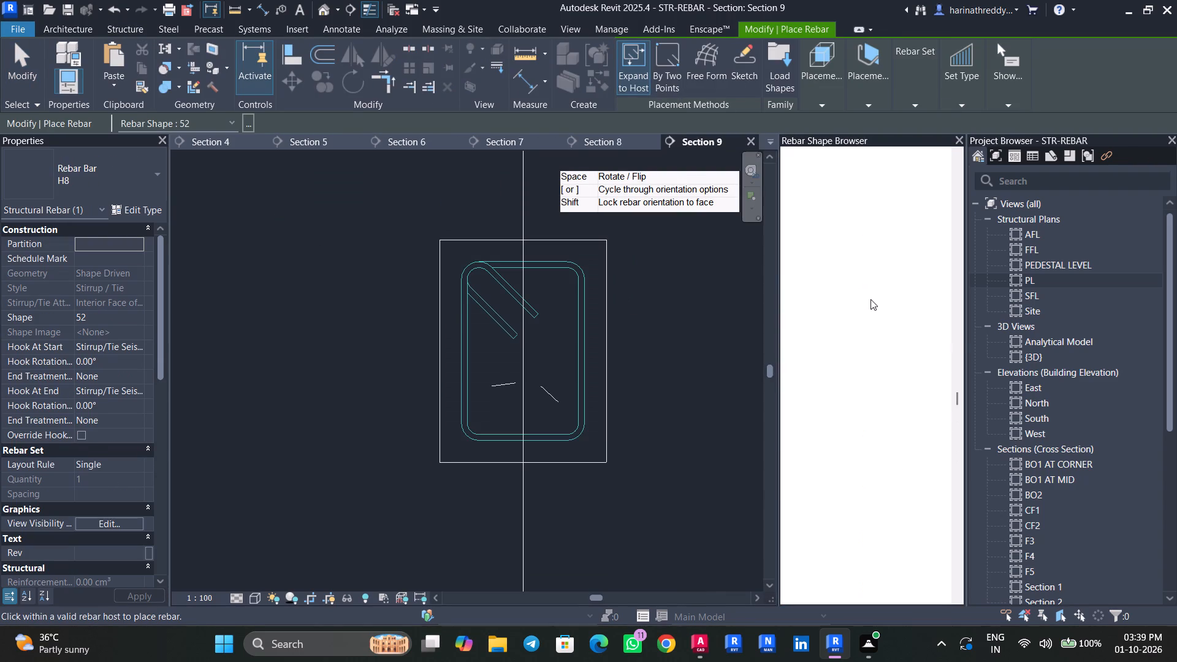
pyautogui.scroll(5, 870, 299)
pyautogui.scroll(-1, 870, 299)
pyautogui.scroll(20, 870, 299)
pyautogui.scroll(20, 870, 299)
pyautogui.scroll(4, 870, 299)
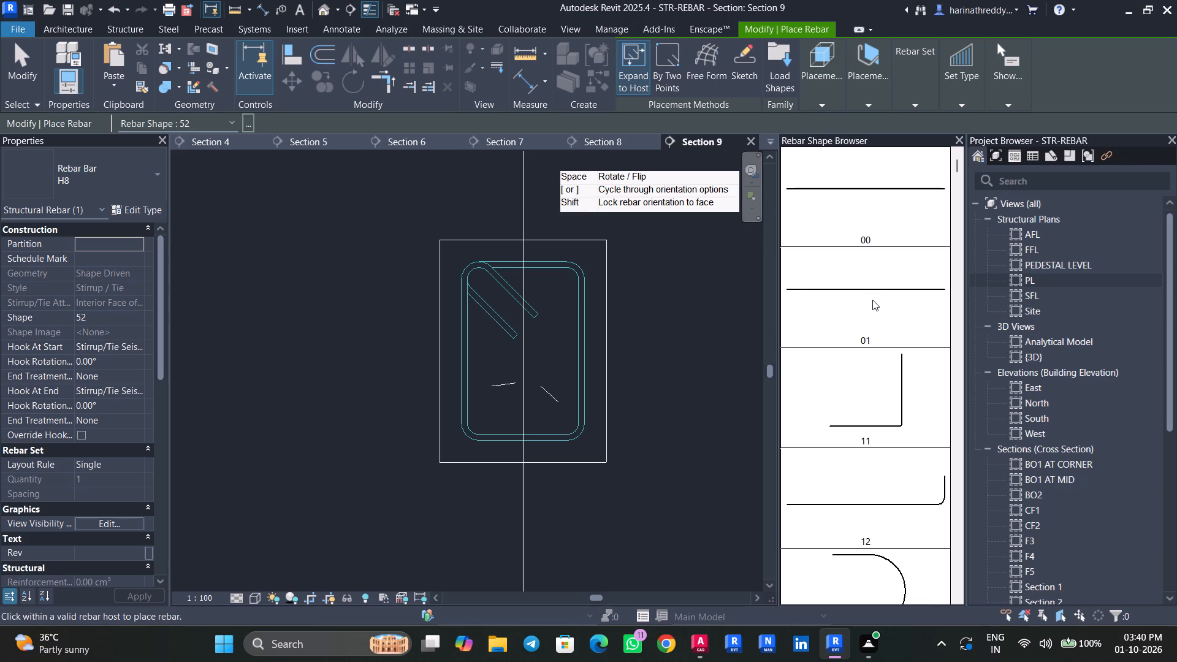
pyautogui.scroll(7, 872, 300)
pyautogui.click(874, 193)
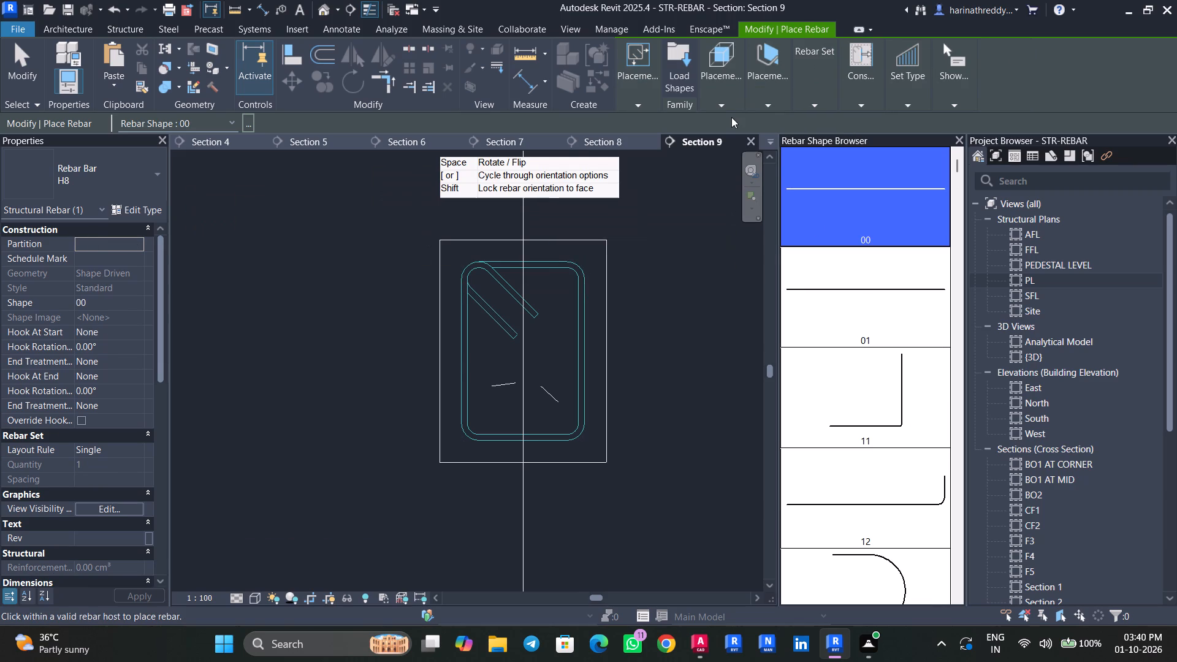
pyautogui.click(110, 167)
pyautogui.click(58, 306)
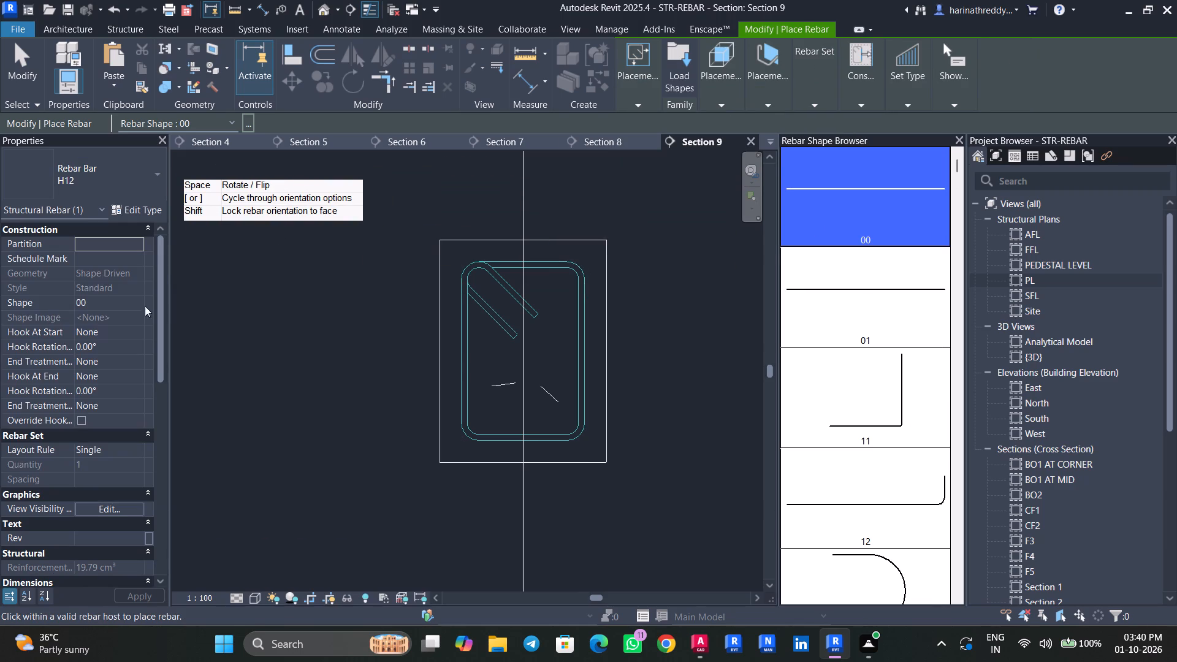
pyautogui.click(763, 102)
pyautogui.click(875, 142)
pyautogui.scroll(4, 482, 277)
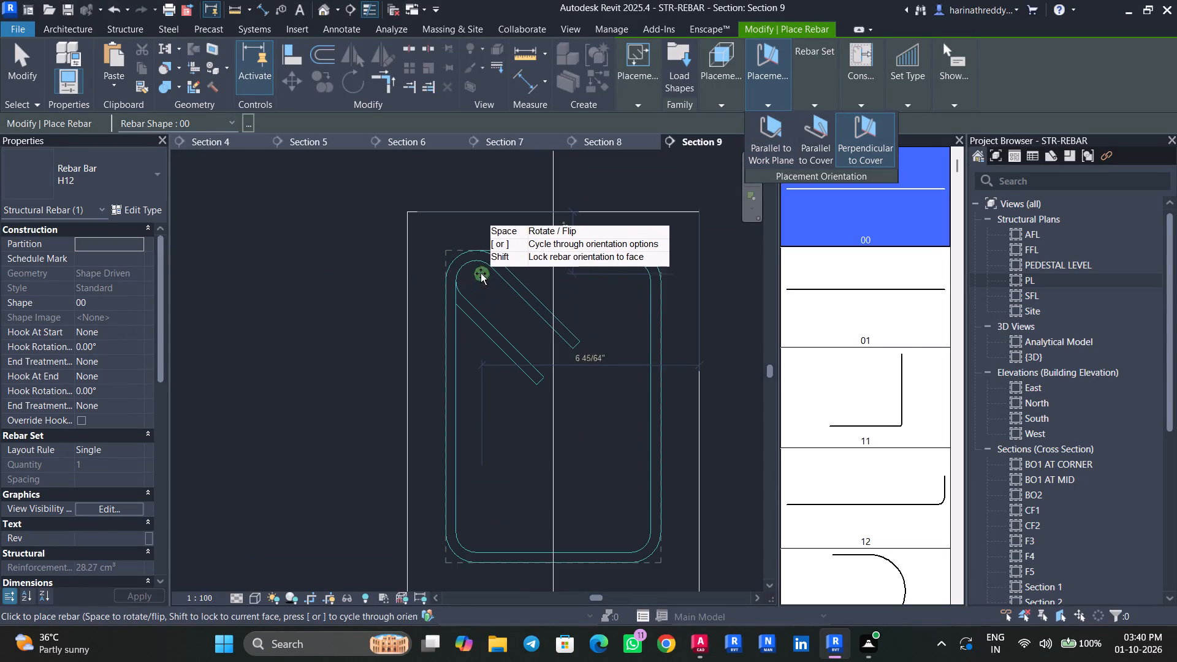
pyautogui.click(139, 440)
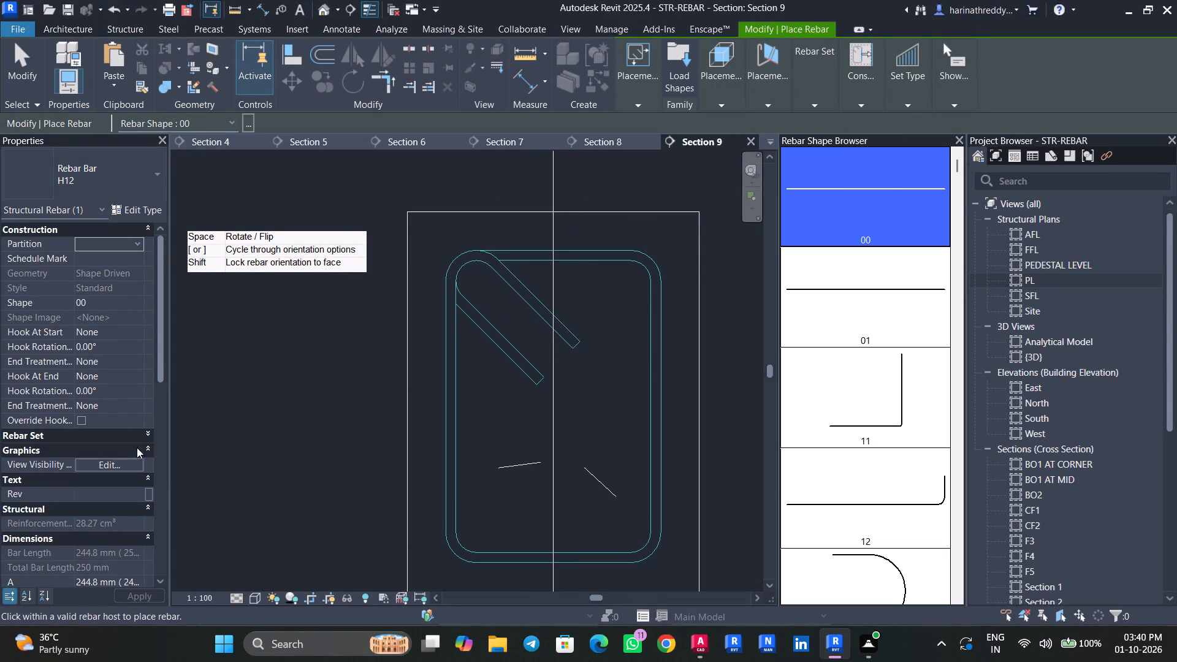
pyautogui.click(140, 433)
pyautogui.click(139, 447)
pyautogui.click(112, 477)
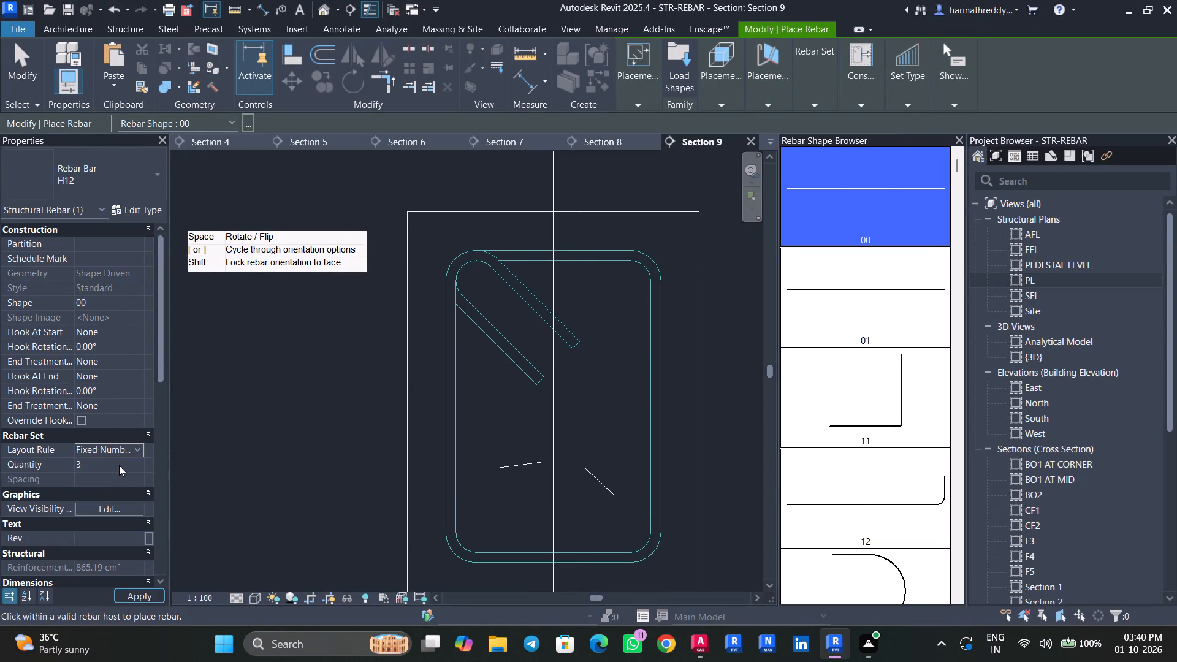
pyautogui.click(118, 464)
pyautogui.click(117, 464)
pyautogui.press('BackSpace')
pyautogui.press('2')
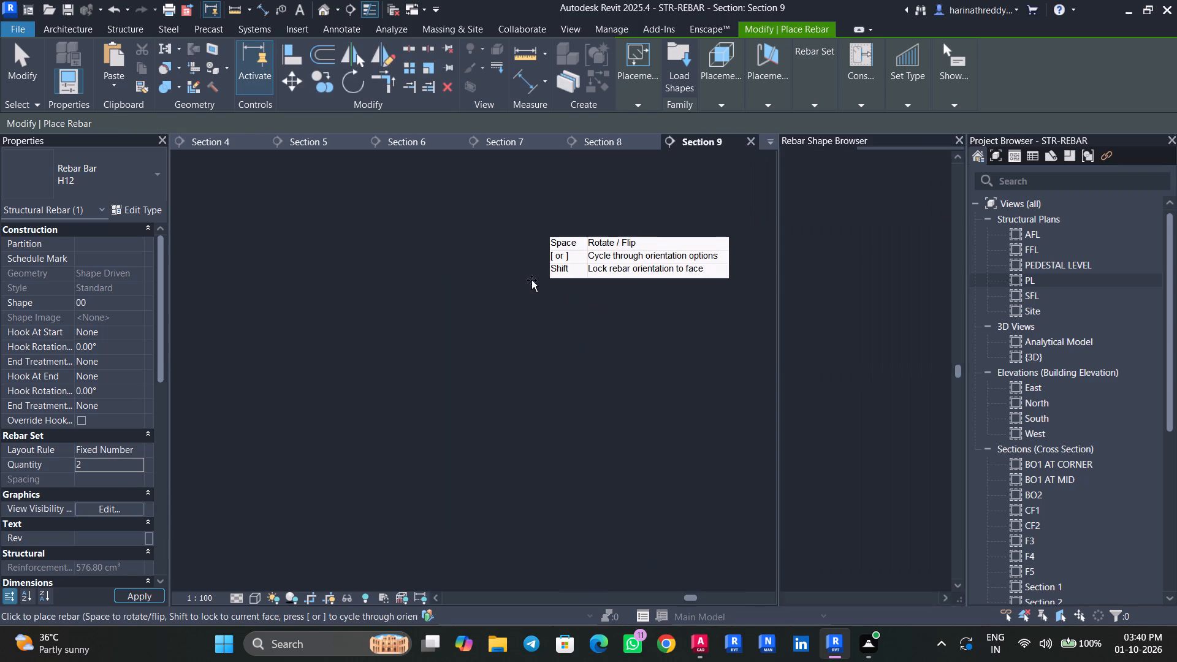
pyautogui.scroll(3, 528, 278)
pyautogui.click(495, 263)
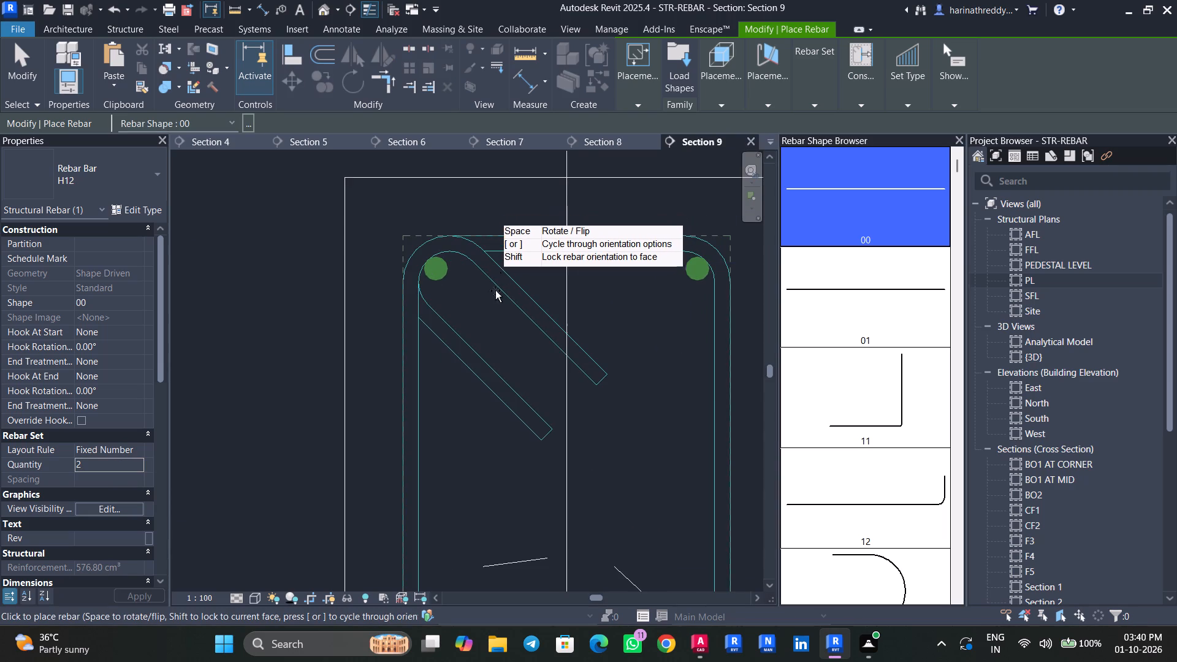
# Place a matching pair of H12 straight bars inside the bottom of the B11 stirrup.
pyautogui.moveTo(488, 404); pyautogui.dragTo(488, 175, button='middle')
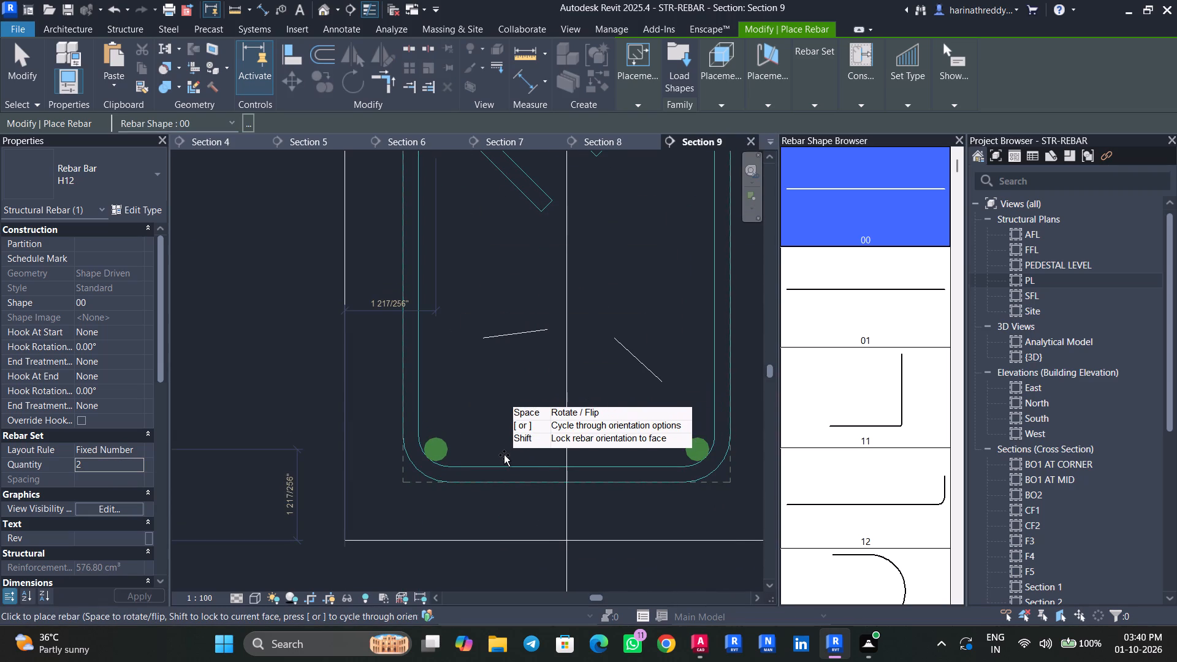
pyautogui.click(504, 455)
pyautogui.press('Escape')
pyautogui.press('Escape')
pyautogui.press('Escape')
# Create a similar H12 bar with Single layout at the bottom middle, between the two bottom corner bars.
pyautogui.click(438, 446)
pyautogui.scroll(-1, 505, 427)
pyautogui.scroll(1, 505, 427)
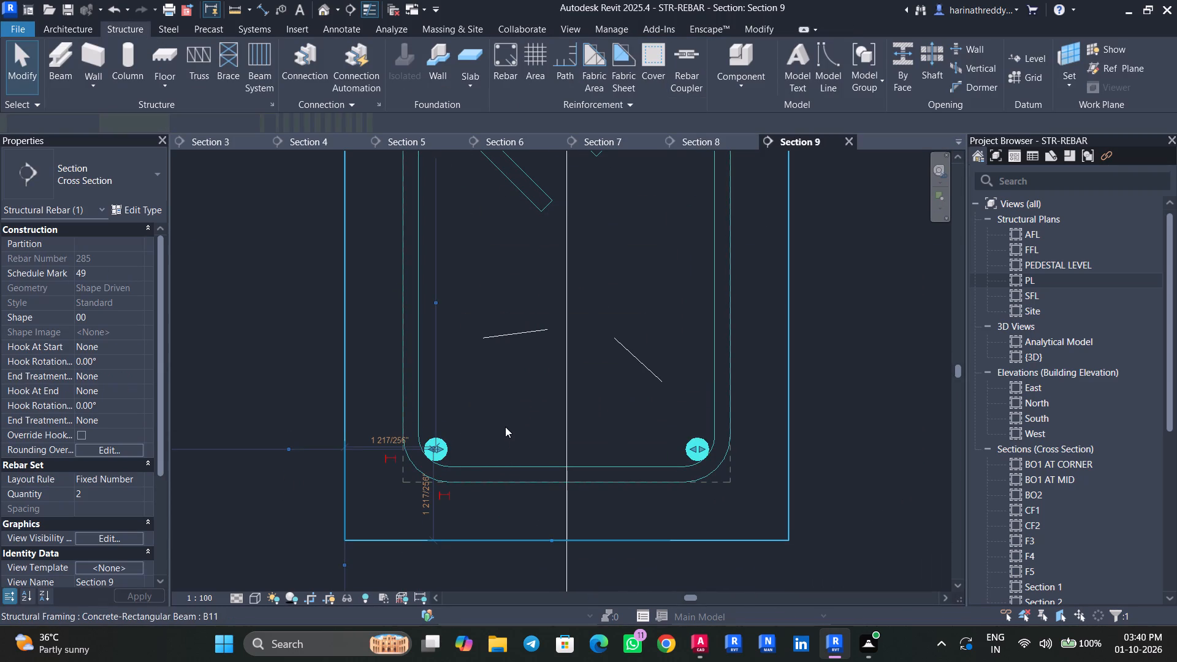
pyautogui.write('CS')
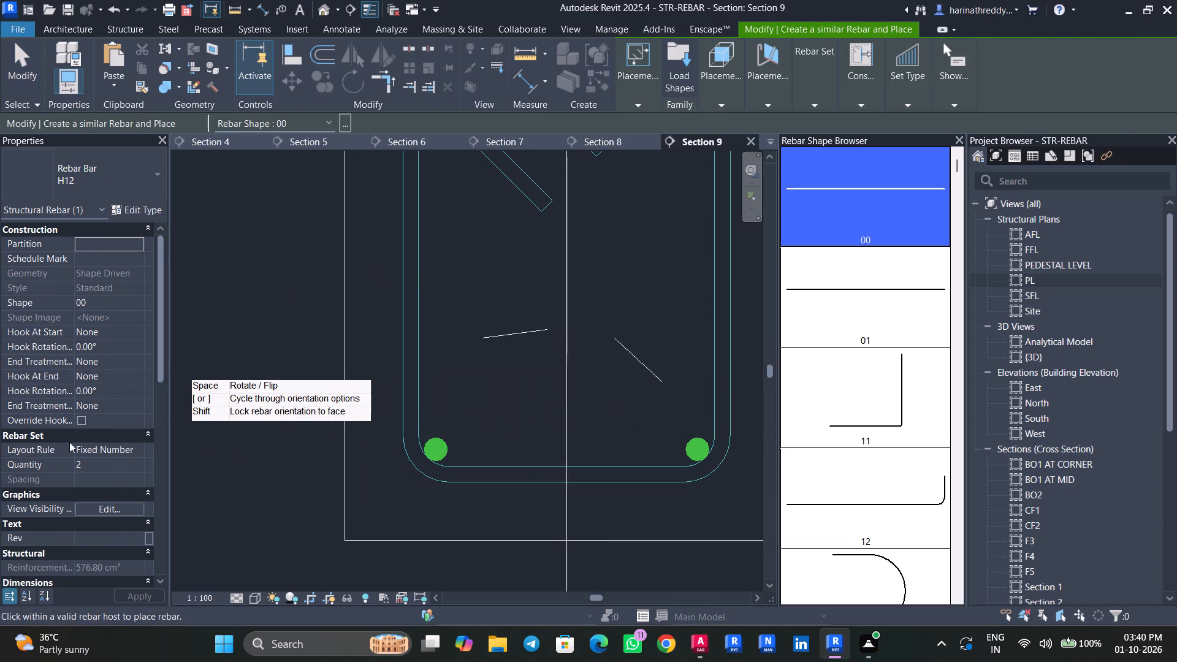
pyautogui.click(135, 449)
pyautogui.click(105, 465)
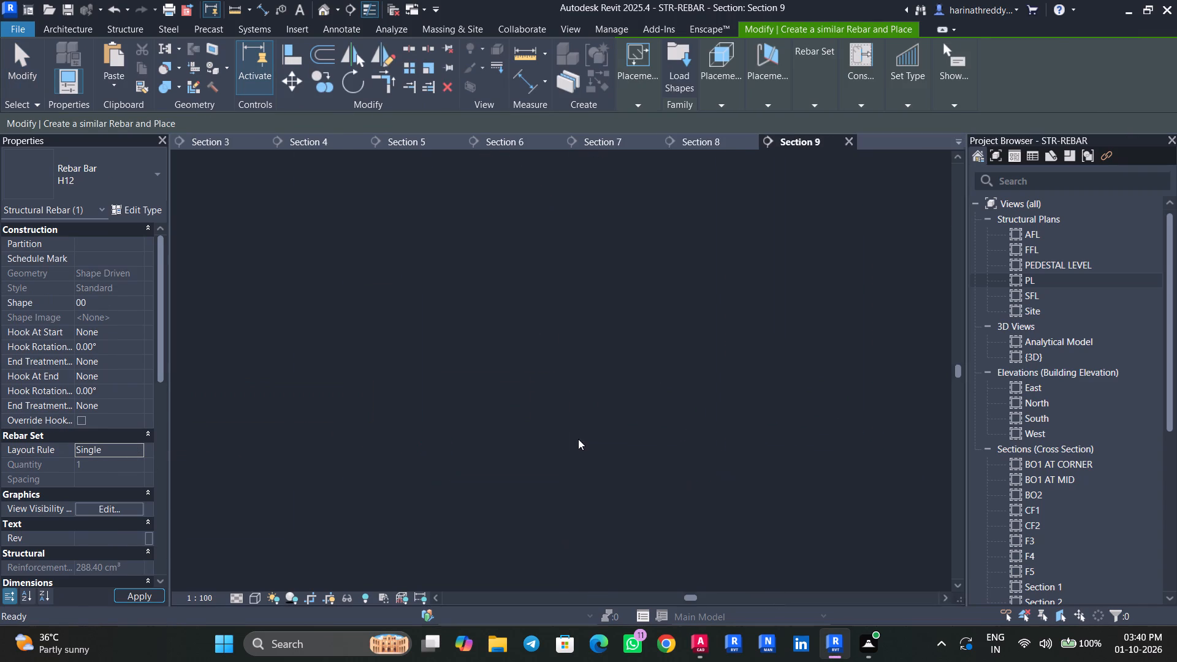
pyautogui.click(569, 457)
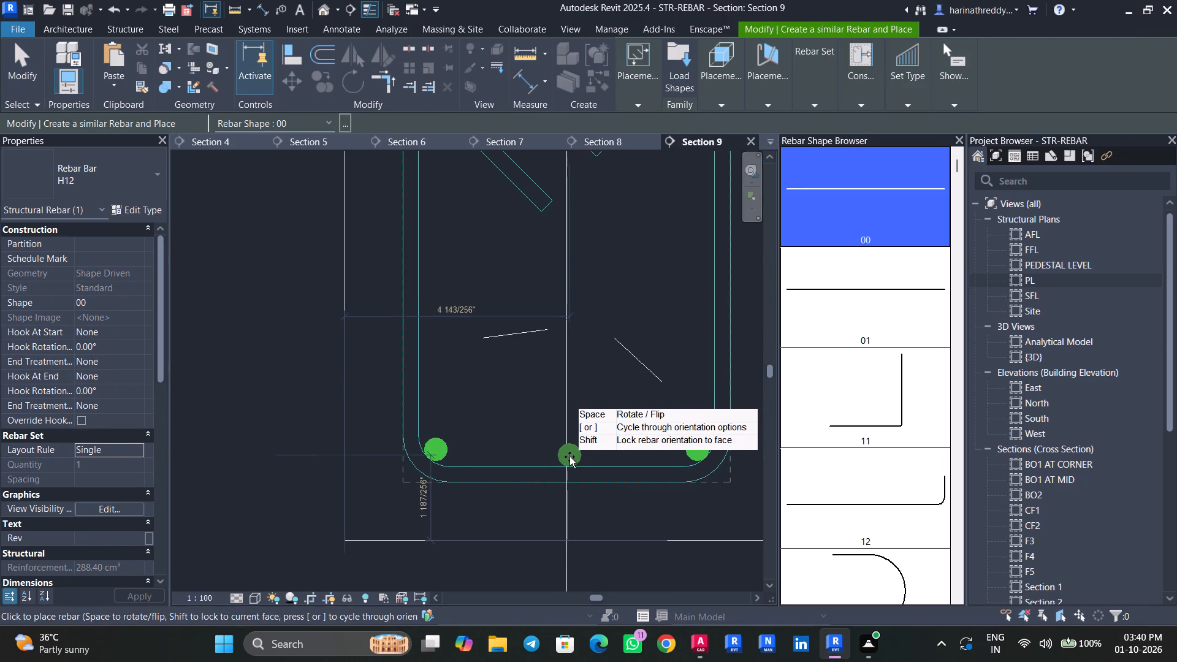
pyautogui.press('Escape')
pyautogui.press('Escape')
pyautogui.press('Escape')
# Select all H8 shape 52 stirrups and matching H12 straight bars and make them unobscured in the {3D} view.
pyautogui.click(403, 382)
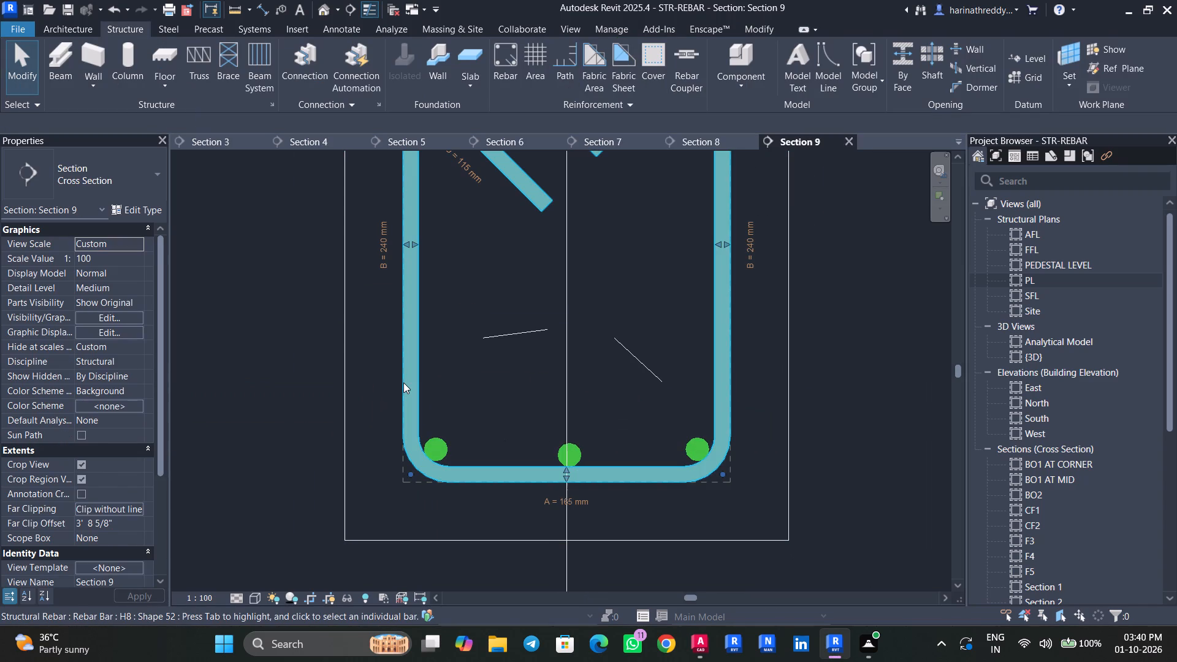
pyautogui.write('SA')
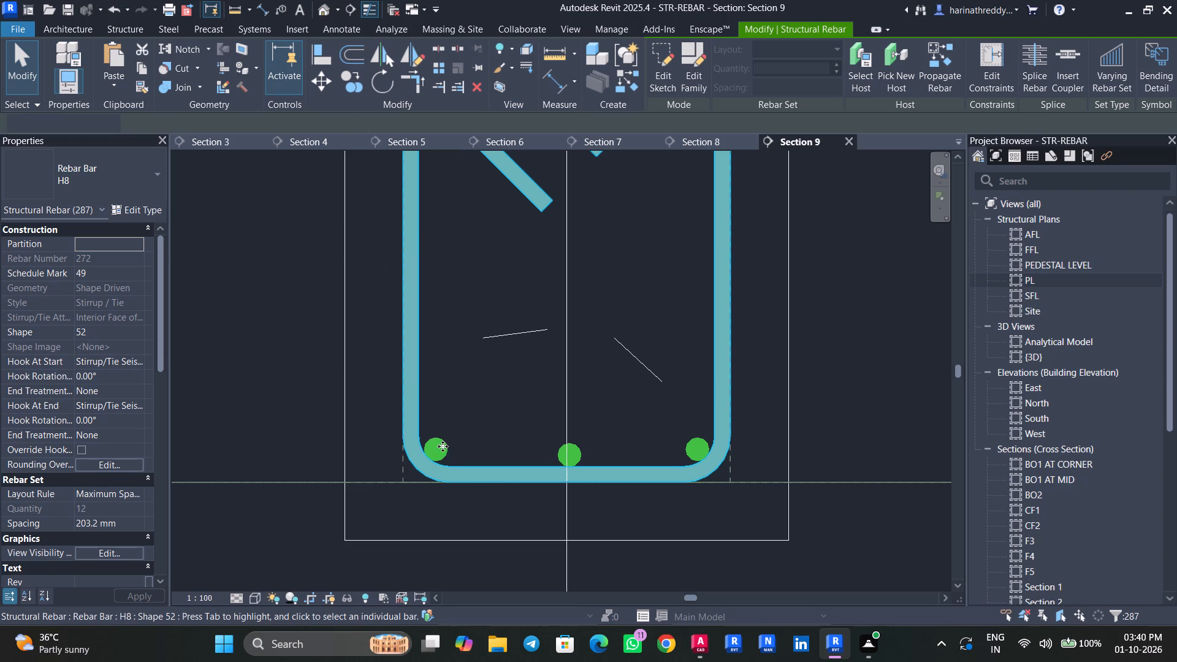
pyautogui.keyDown('ctrl'); pyautogui.click(442, 450); pyautogui.keyUp('ctrl')
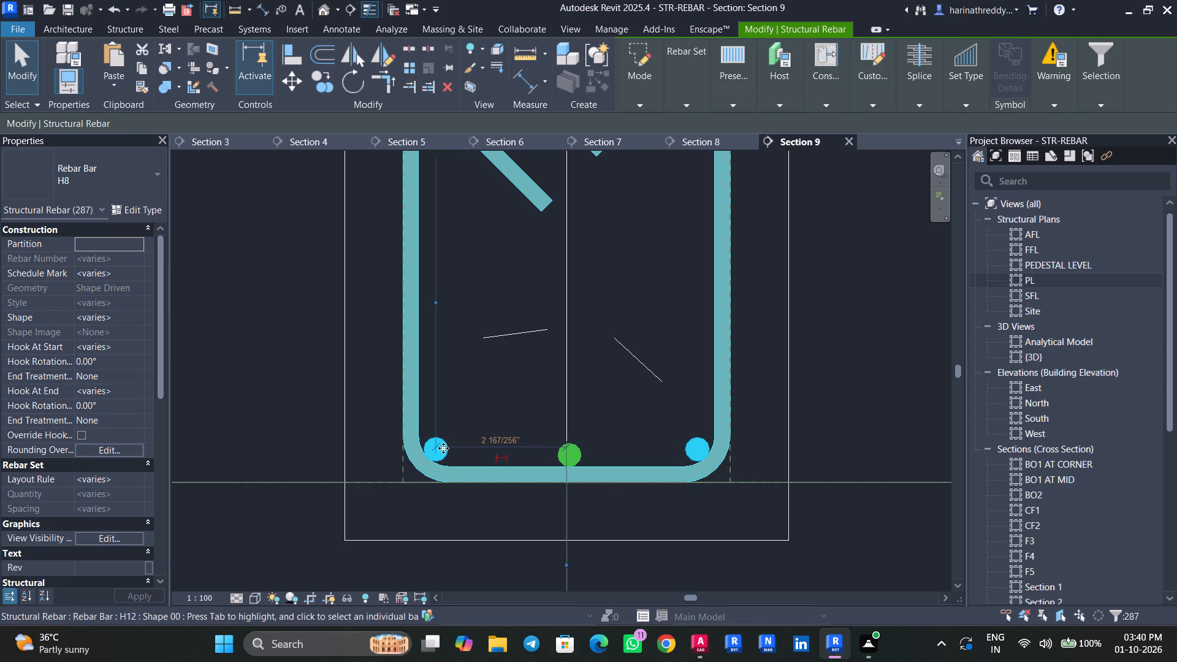
pyautogui.write('SA')
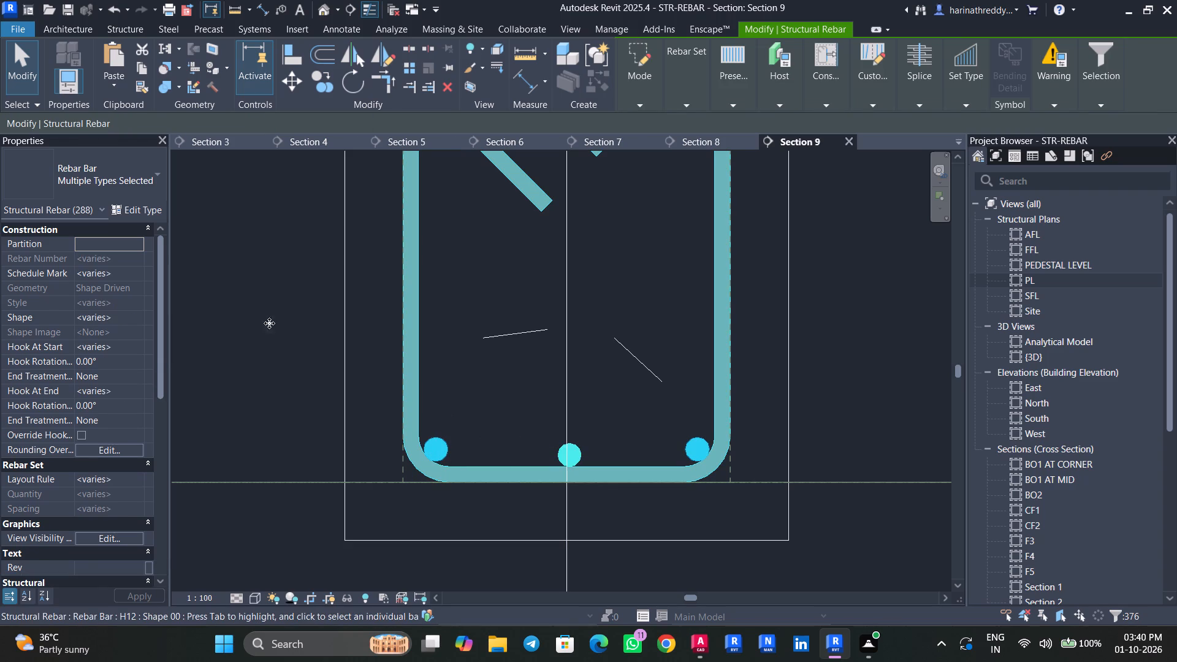
pyautogui.click(133, 535)
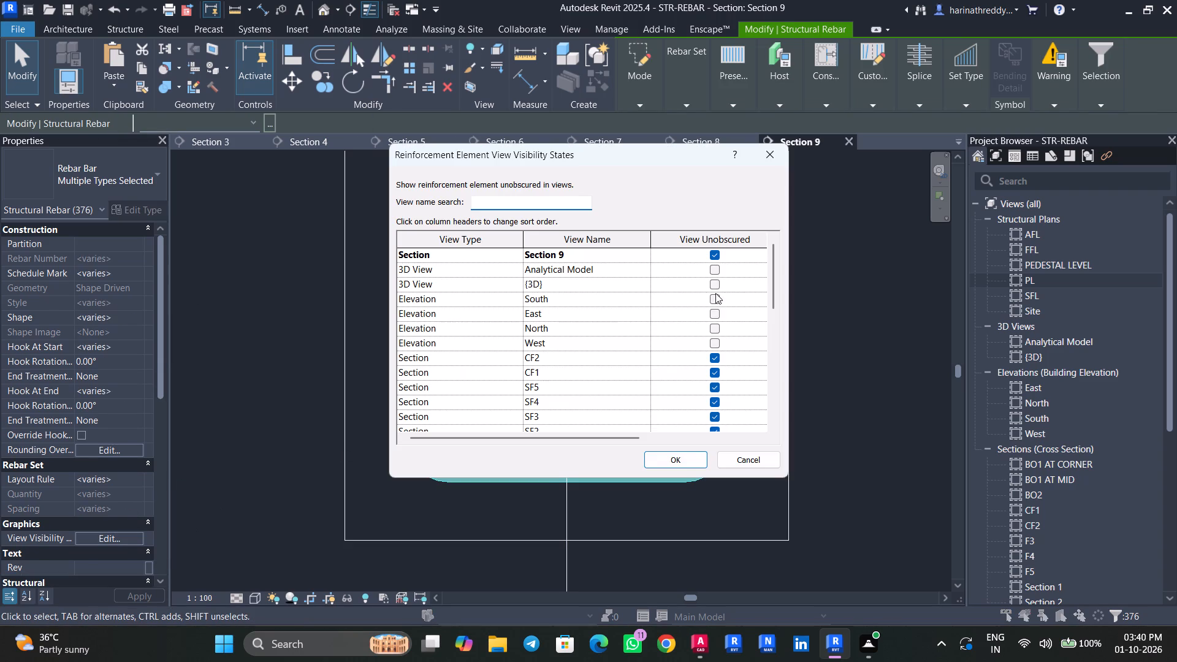
pyautogui.click(713, 286)
pyautogui.click(645, 284)
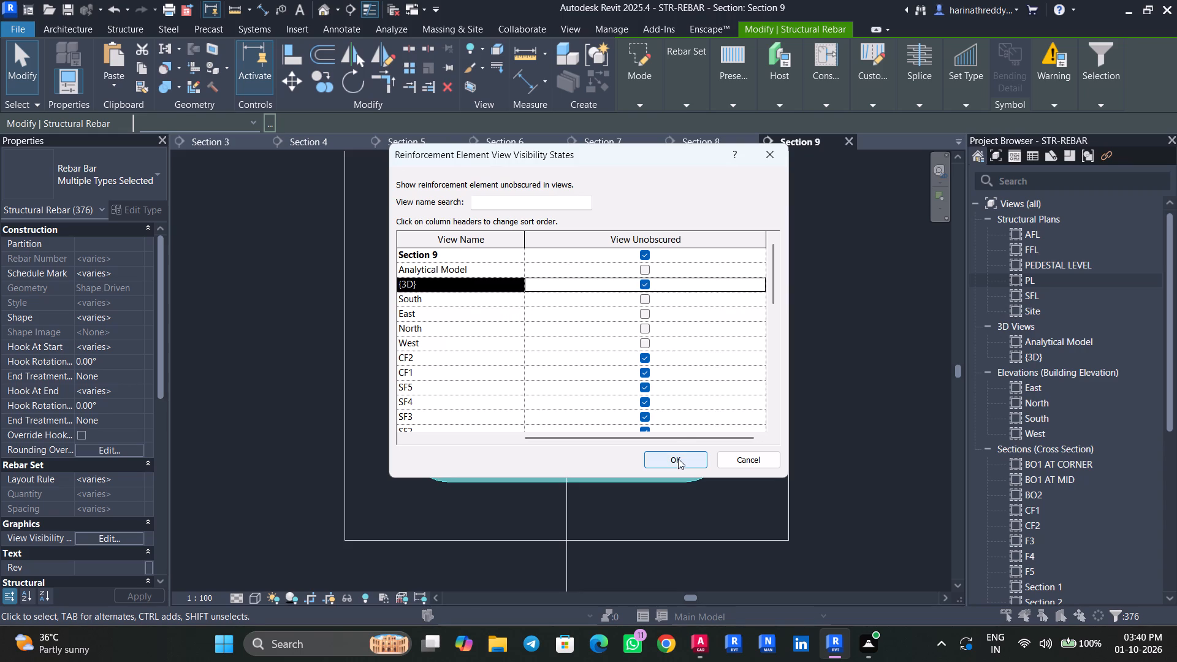
pyautogui.click(677, 457)
pyautogui.scroll(-9, 604, 361)
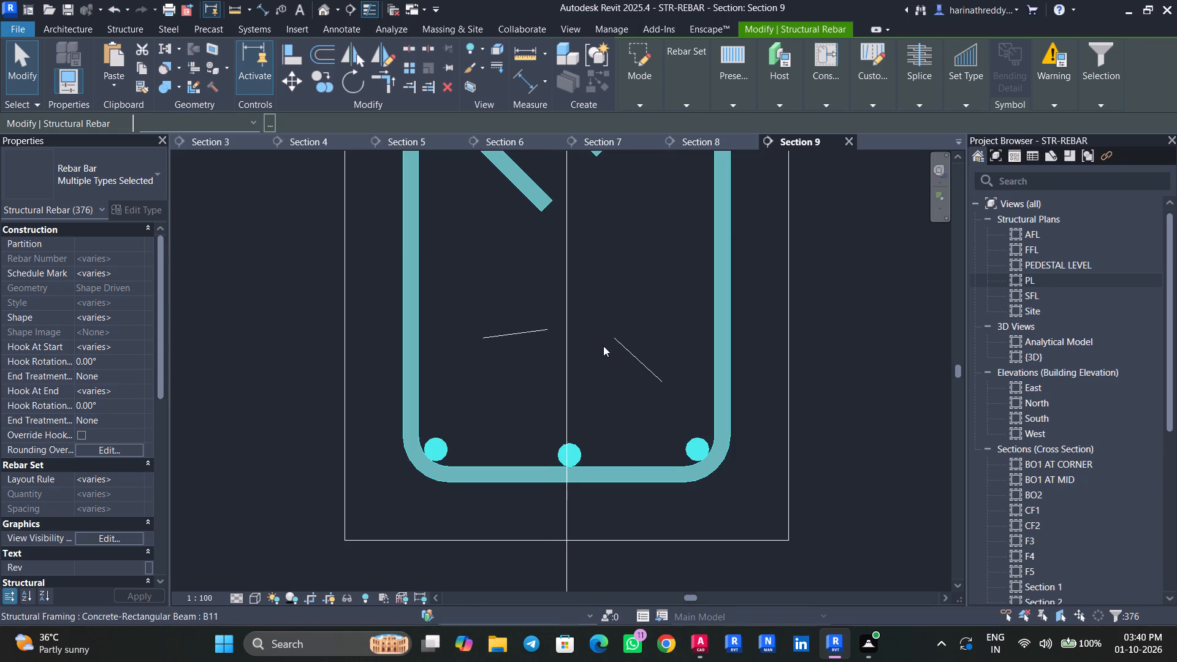
# In the {3D} view, pull the south end of B11's H8 stirrup set back out of the crossing beam.
pyautogui.moveTo(603, 347); pyautogui.dragTo(597, 423, button='middle')
pyautogui.press('Escape')
pyautogui.scroll(3, 576, 396)
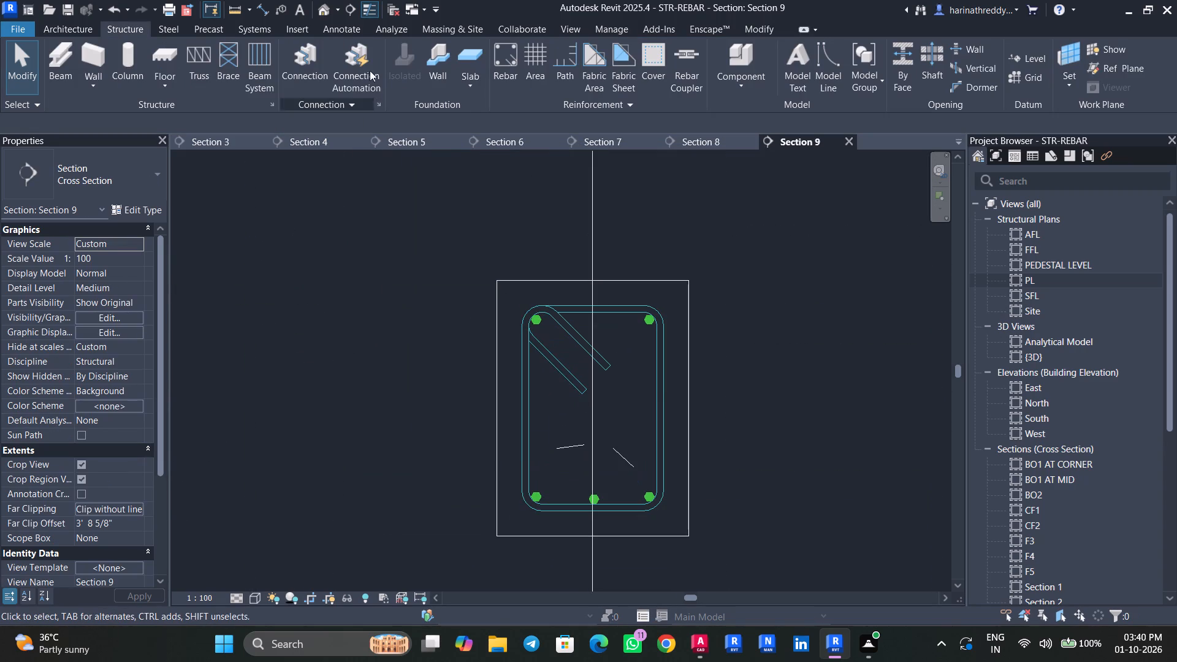
pyautogui.click(322, 4)
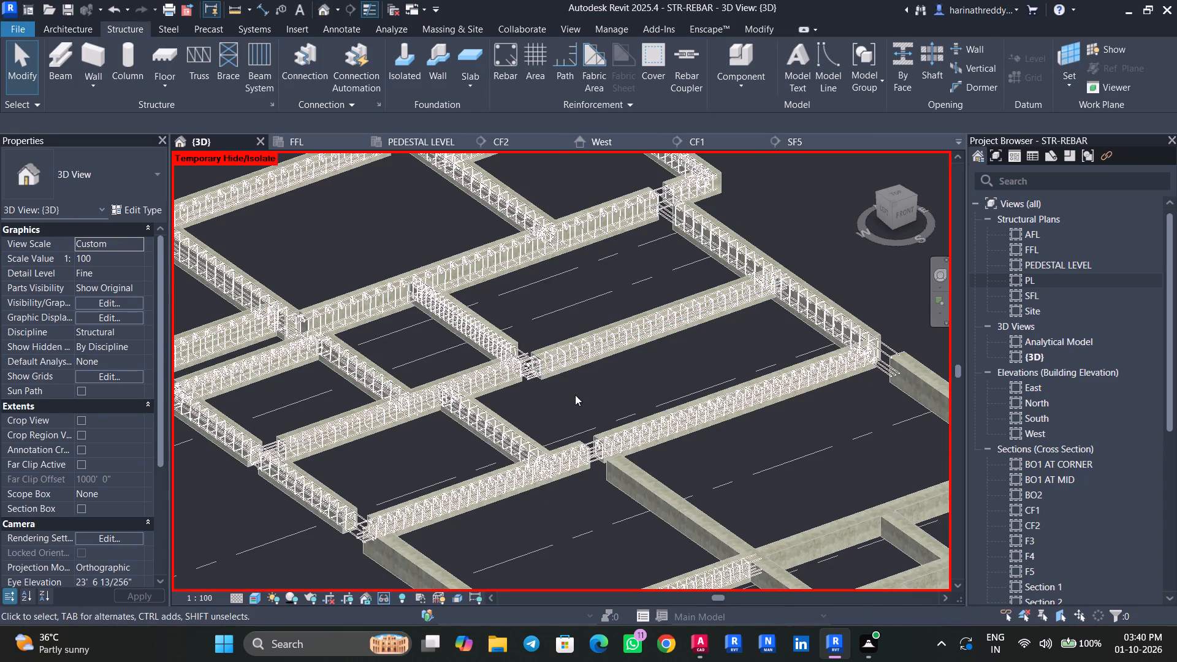
pyautogui.keyDown('shift'); pyautogui.moveTo(575, 395); pyautogui.dragTo(571, 496, button='middle'); pyautogui.keyUp('shift')
pyautogui.scroll(11, 480, 353)
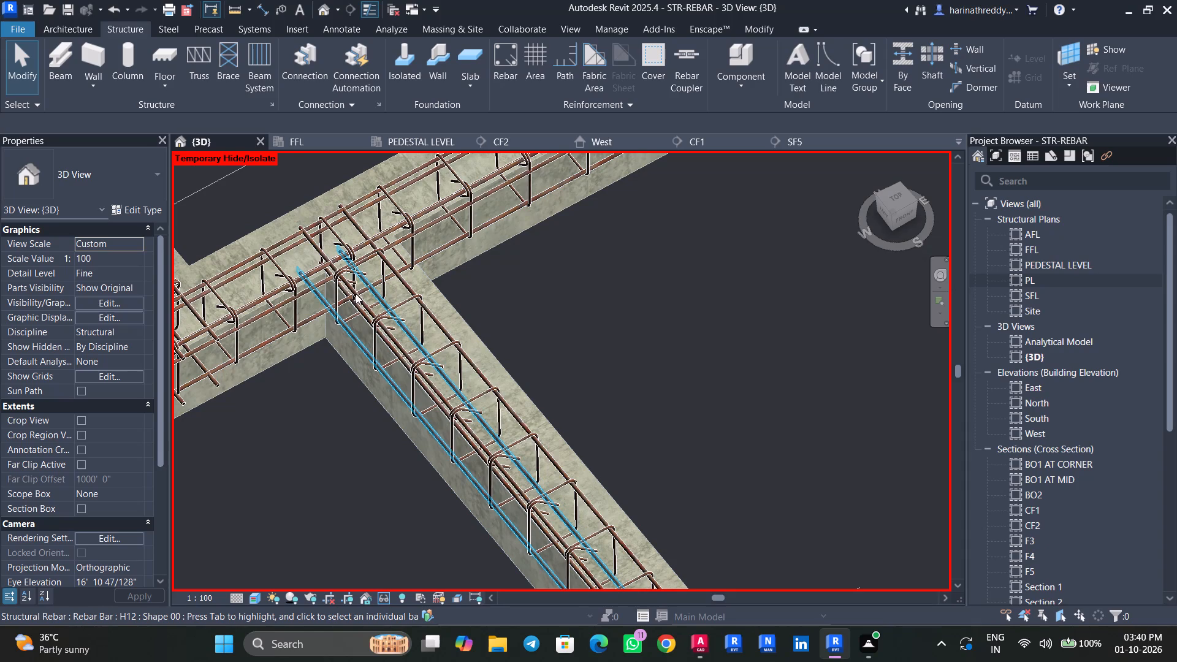
pyautogui.click(332, 291)
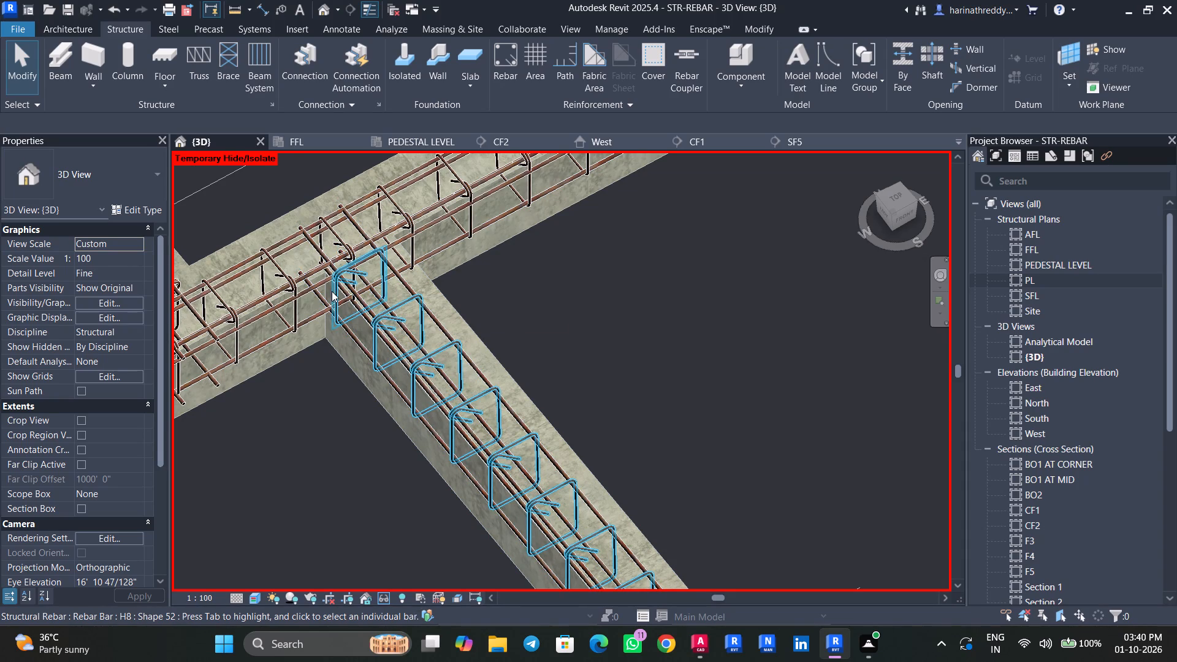
pyautogui.moveTo(324, 398); pyautogui.dragTo(245, 107, button='middle')
pyautogui.moveTo(520, 427); pyautogui.dragTo(454, 308, button='middle')
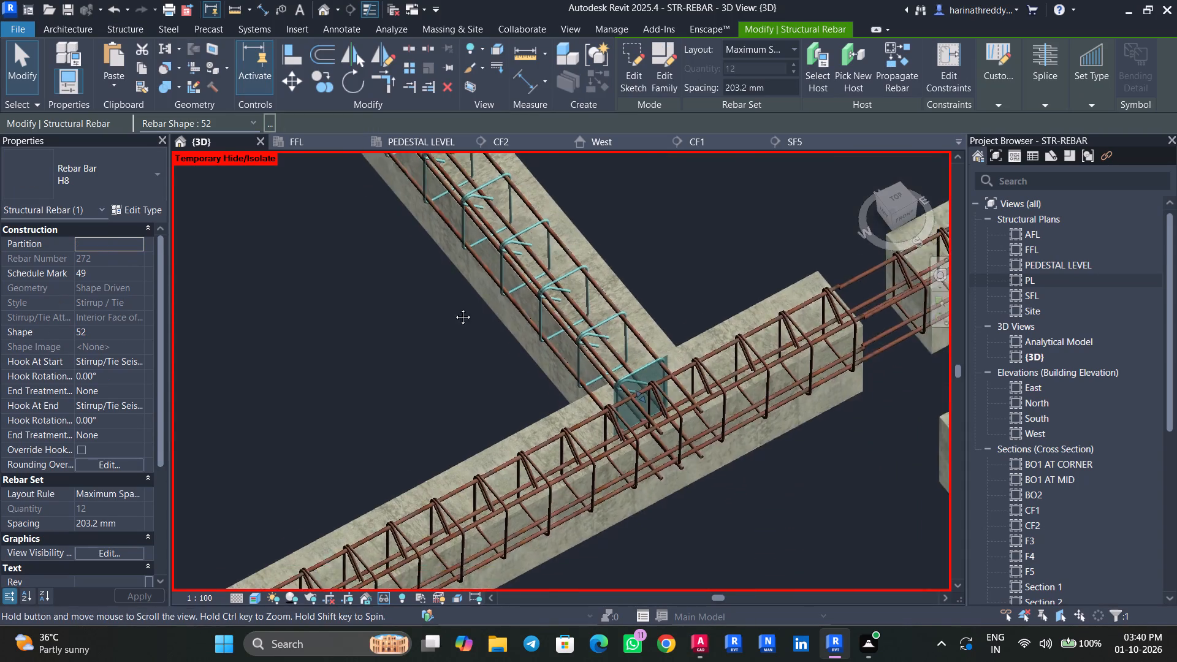
pyautogui.moveTo(454, 308); pyautogui.dragTo(452, 304, button='middle')
pyautogui.scroll(1, 452, 304)
pyautogui.keyDown('shift'); pyautogui.moveTo(451, 343); pyautogui.dragTo(545, 322, button='middle'); pyautogui.keyUp('shift')
pyautogui.moveTo(563, 294); pyautogui.dragTo(446, 493, button='middle')
pyautogui.scroll(2, 745, 363)
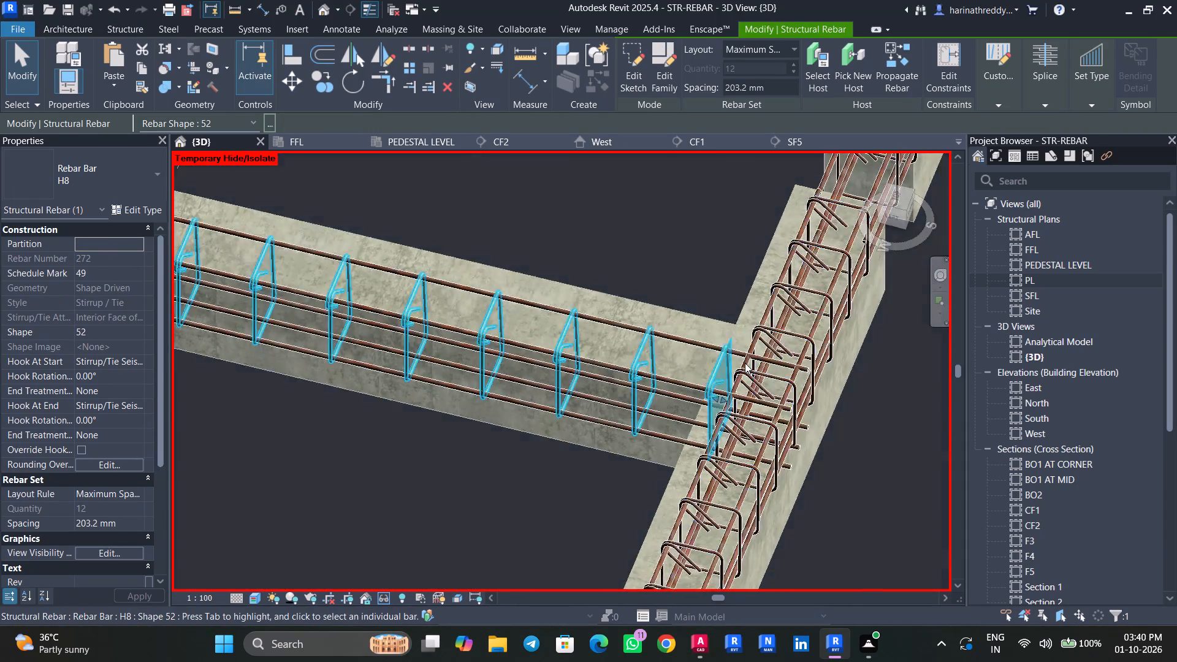
pyautogui.scroll(5, 745, 363)
pyautogui.moveTo(679, 449); pyautogui.dragTo(642, 432)
pyautogui.scroll(-9, 641, 430)
pyautogui.press('Escape')
pyautogui.press('Escape')
pyautogui.scroll(-4, 445, 472)
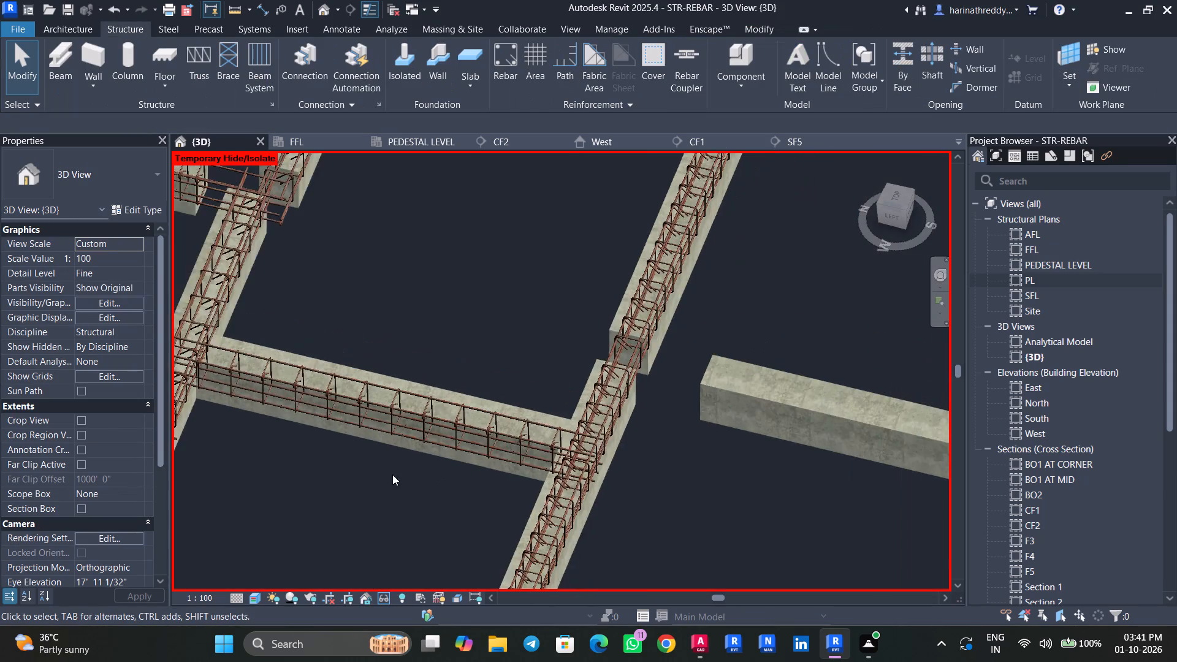
# Pull the north end of B11's H8 stirrup set inward, away from the other crossing beam.
pyautogui.moveTo(387, 476); pyautogui.dragTo(584, 505, button='middle')
pyautogui.scroll(5, 411, 379)
pyautogui.click(383, 388)
pyautogui.scroll(5, 384, 390)
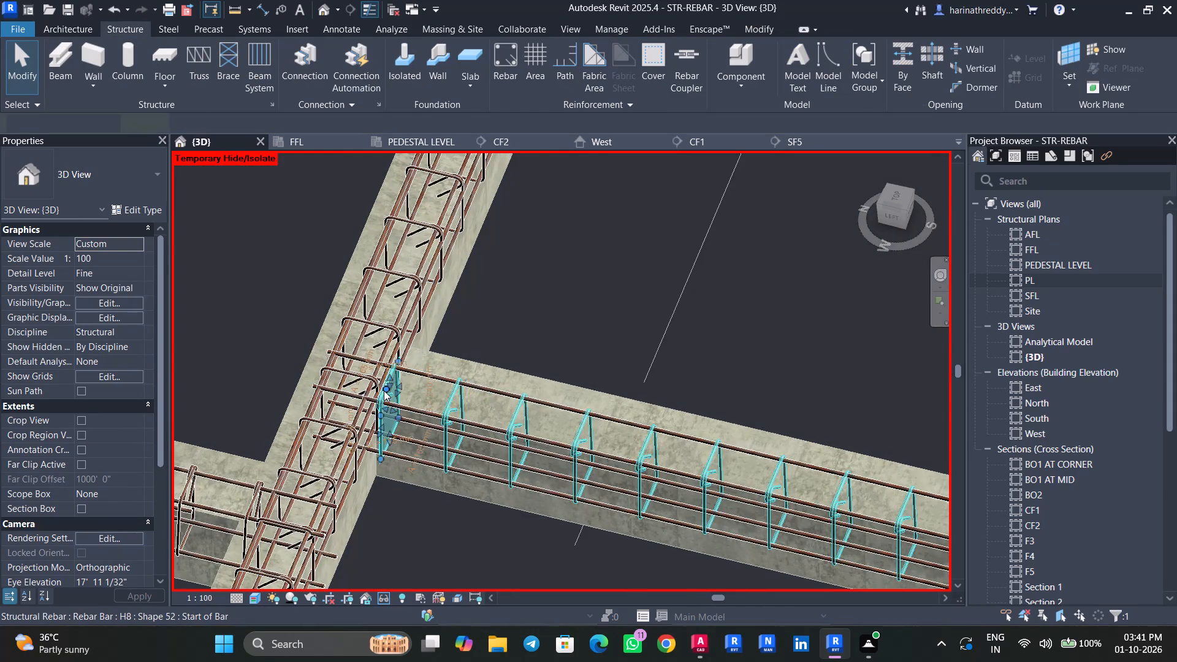
pyautogui.moveTo(397, 430); pyautogui.dragTo(420, 436)
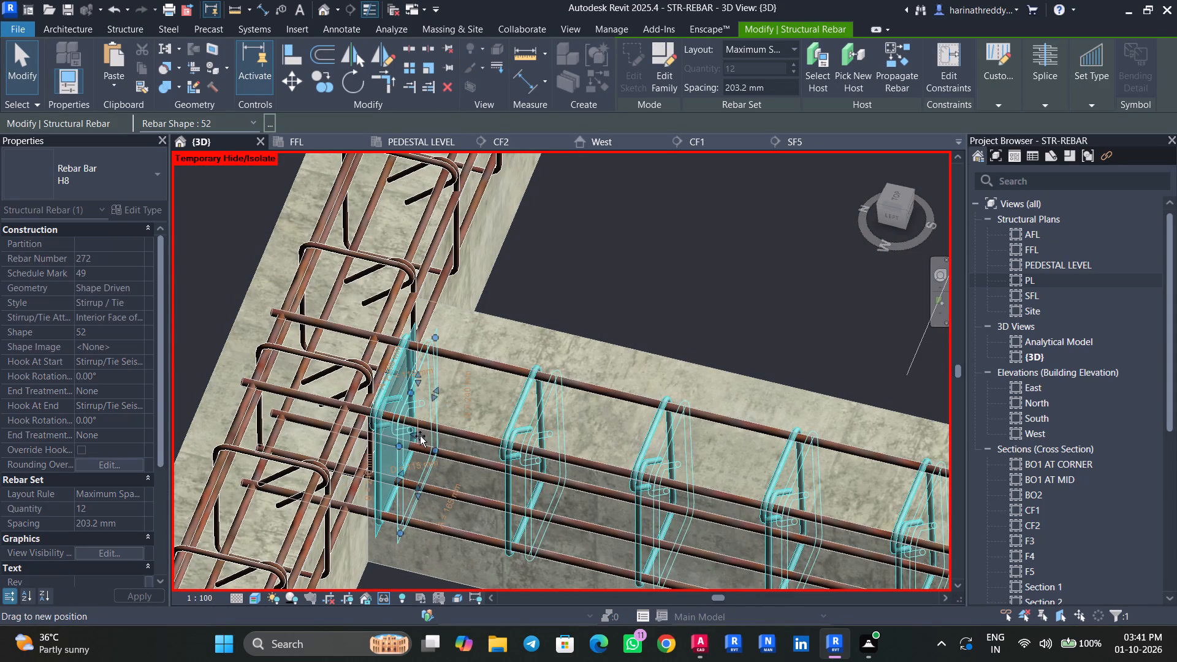
pyautogui.moveTo(420, 436); pyautogui.dragTo(421, 436)
pyautogui.press('Escape')
pyautogui.press('Escape')
pyautogui.press('Escape')
# Inspect B11's stirrups and H12 bars along the beam and at its junctions, from above and at an angle.
pyautogui.scroll(-4, 472, 502)
pyautogui.moveTo(517, 565); pyautogui.dragTo(182, 233, button='middle')
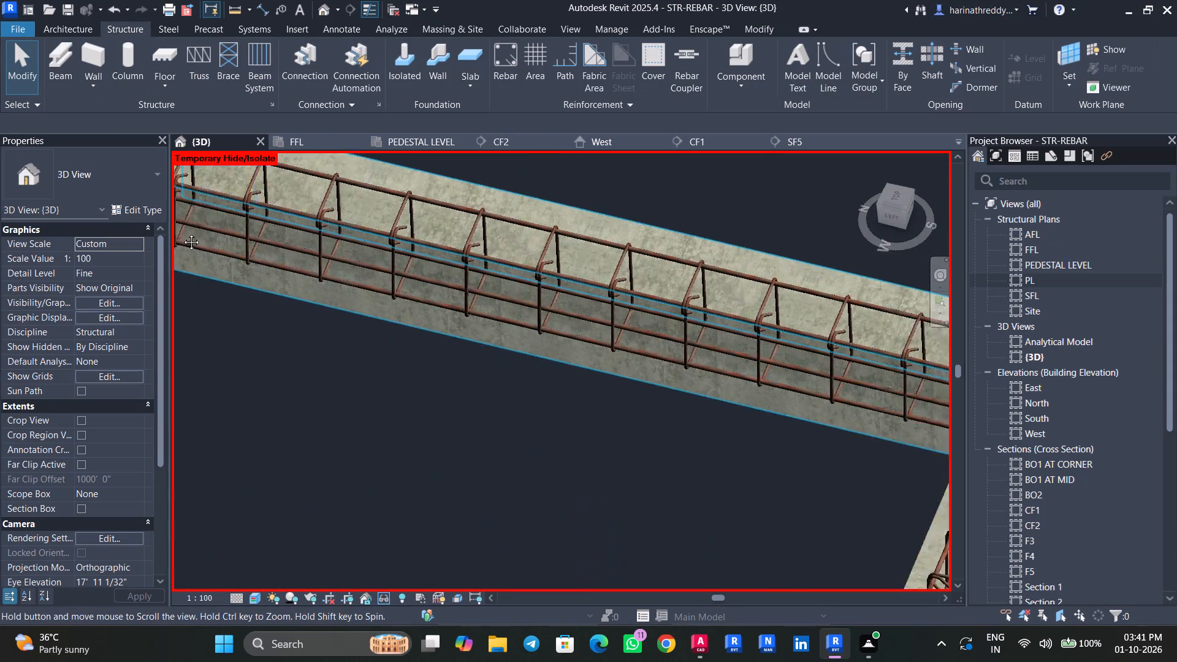
pyautogui.moveTo(182, 233); pyautogui.dragTo(170, 224, button='middle')
pyautogui.moveTo(771, 363); pyautogui.dragTo(557, 437, button='middle')
pyautogui.click(655, 409)
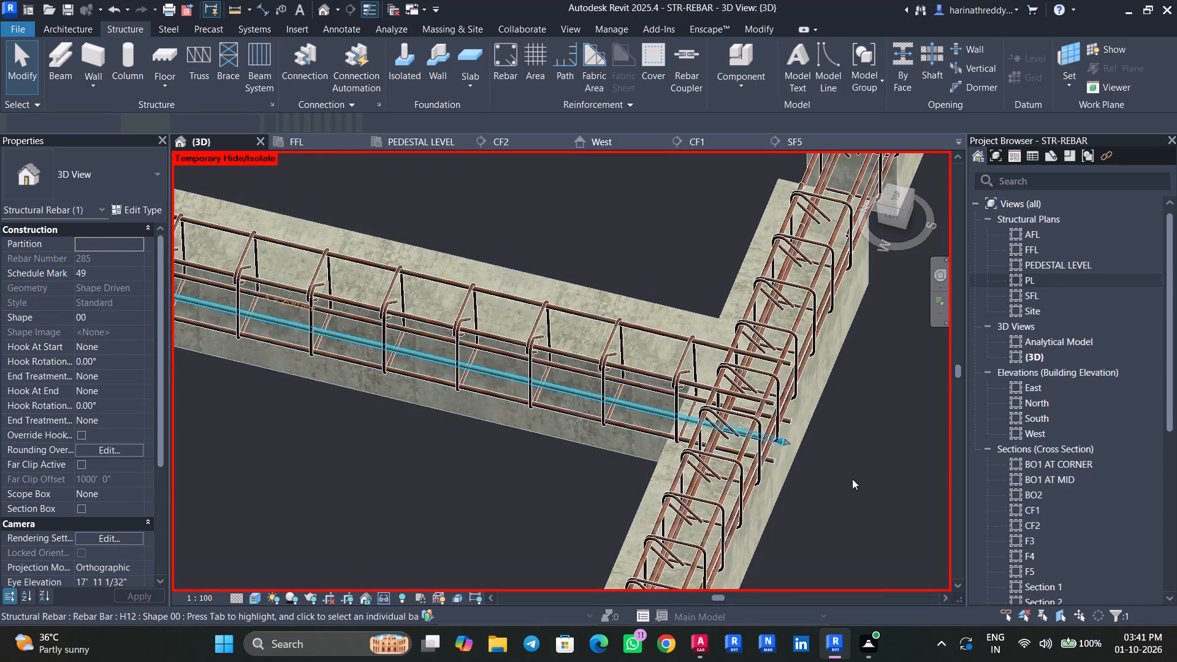
pyautogui.keyDown('shift'); pyautogui.moveTo(850, 474); pyautogui.dragTo(888, 611, button='middle'); pyautogui.keyUp('shift')
pyautogui.scroll(1, 883, 416)
pyautogui.keyDown('shift'); pyautogui.moveTo(882, 422); pyautogui.dragTo(878, 472, button='middle'); pyautogui.keyUp('shift')
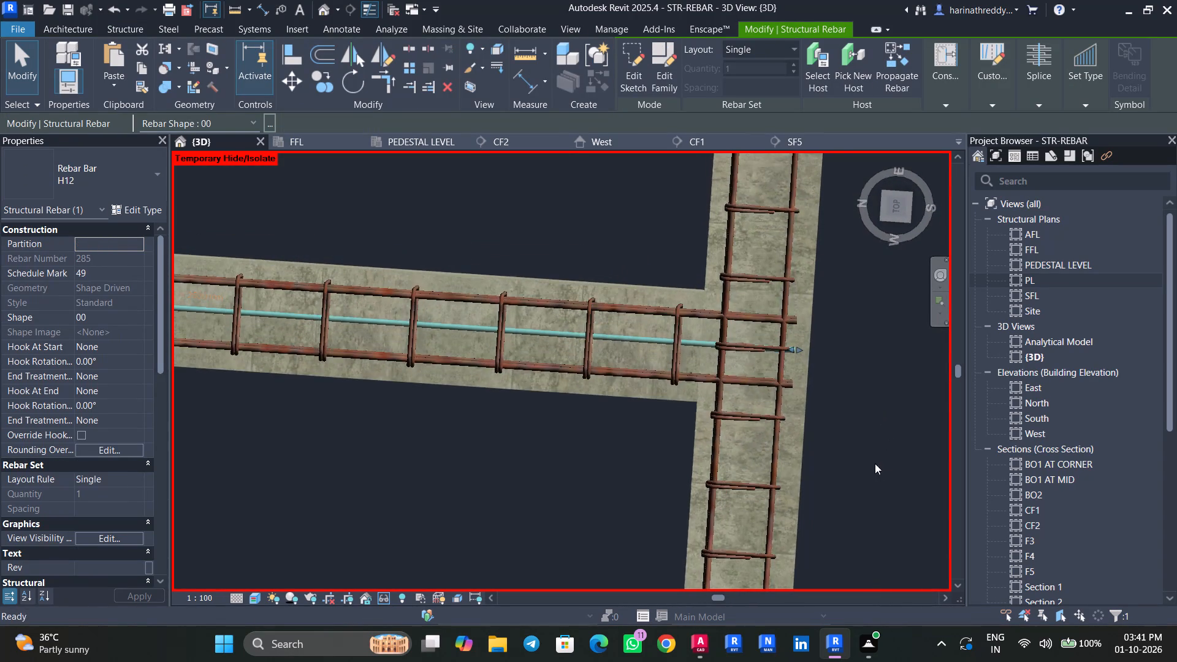
pyautogui.scroll(3, 808, 356)
pyautogui.scroll(-1, 808, 356)
pyautogui.scroll(3, 790, 357)
pyautogui.press('Escape')
pyautogui.press('Escape')
pyautogui.scroll(-9, 834, 385)
pyautogui.scroll(1, 834, 385)
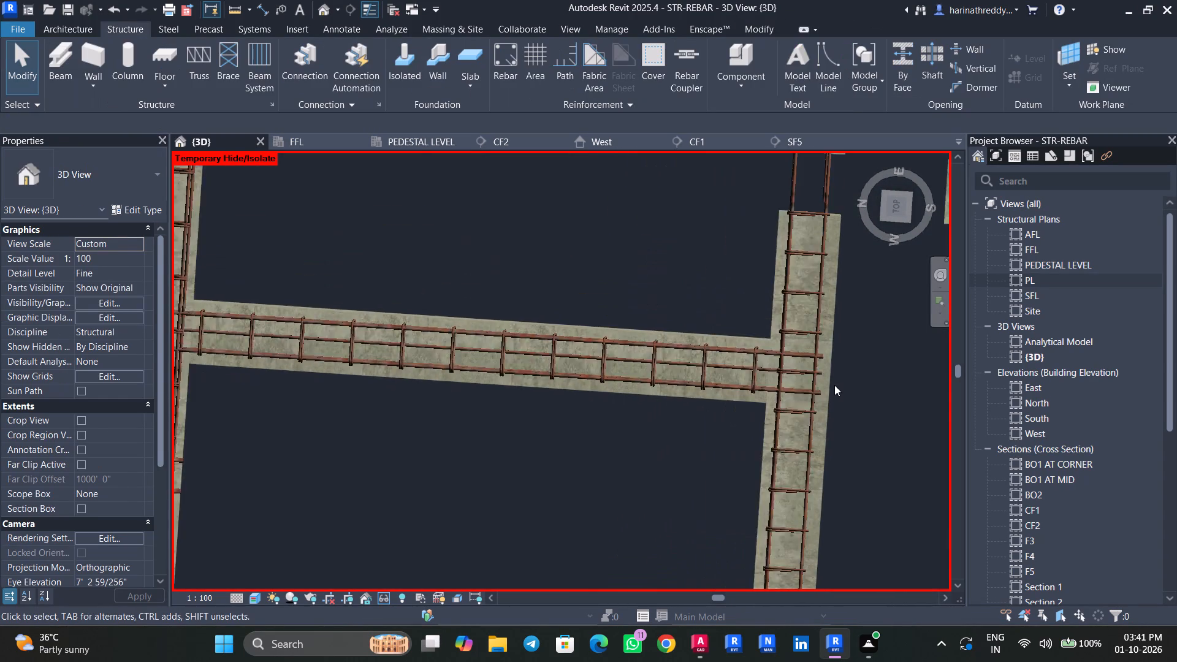
pyautogui.scroll(-4, 834, 385)
pyautogui.scroll(-3, 619, 447)
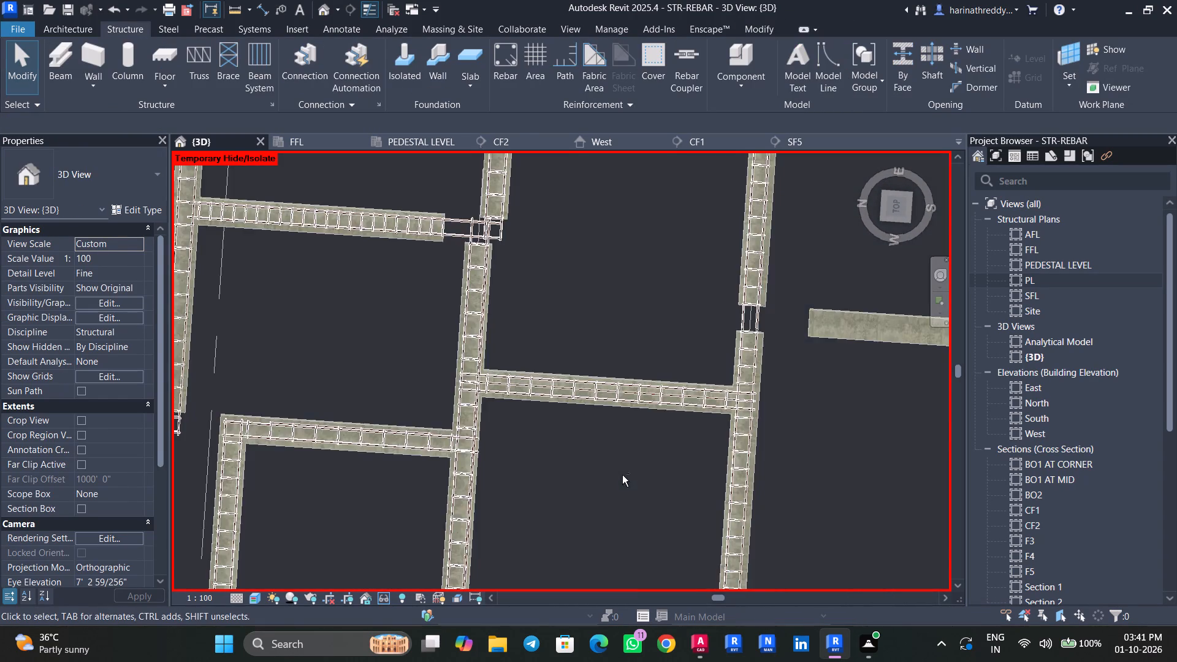
pyautogui.keyDown('shift'); pyautogui.moveTo(622, 475); pyautogui.dragTo(600, 202, button='middle'); pyautogui.keyUp('shift')
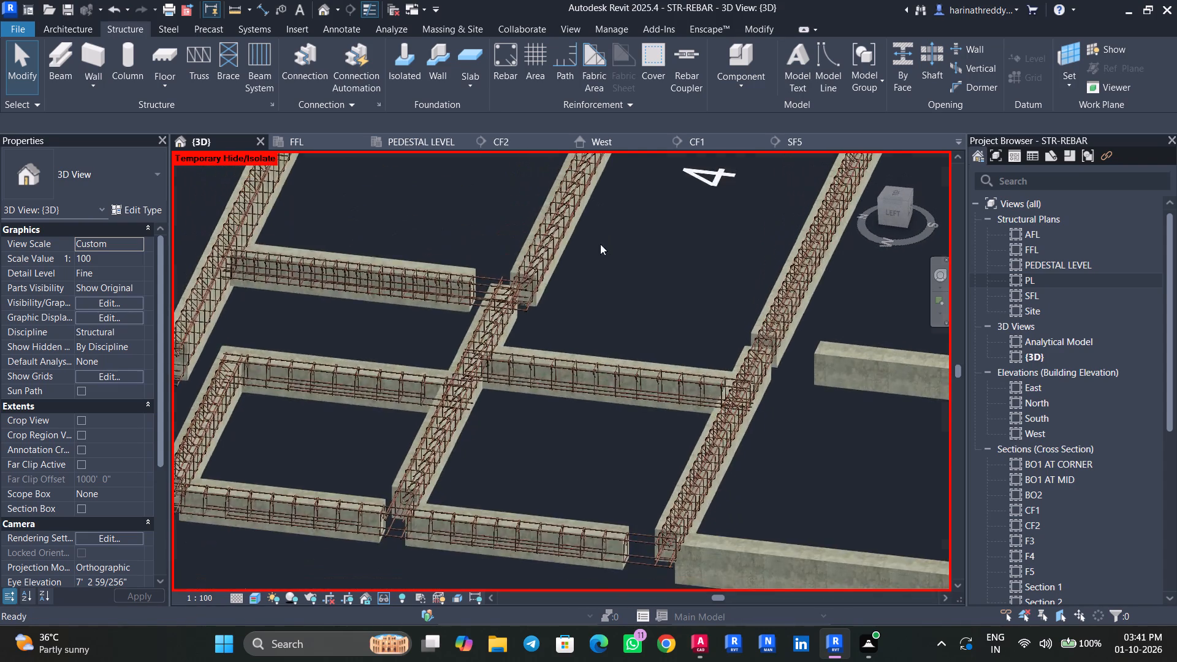
pyautogui.scroll(5, 601, 322)
# Save the model.
pyautogui.hotkey('ctrl', 's')
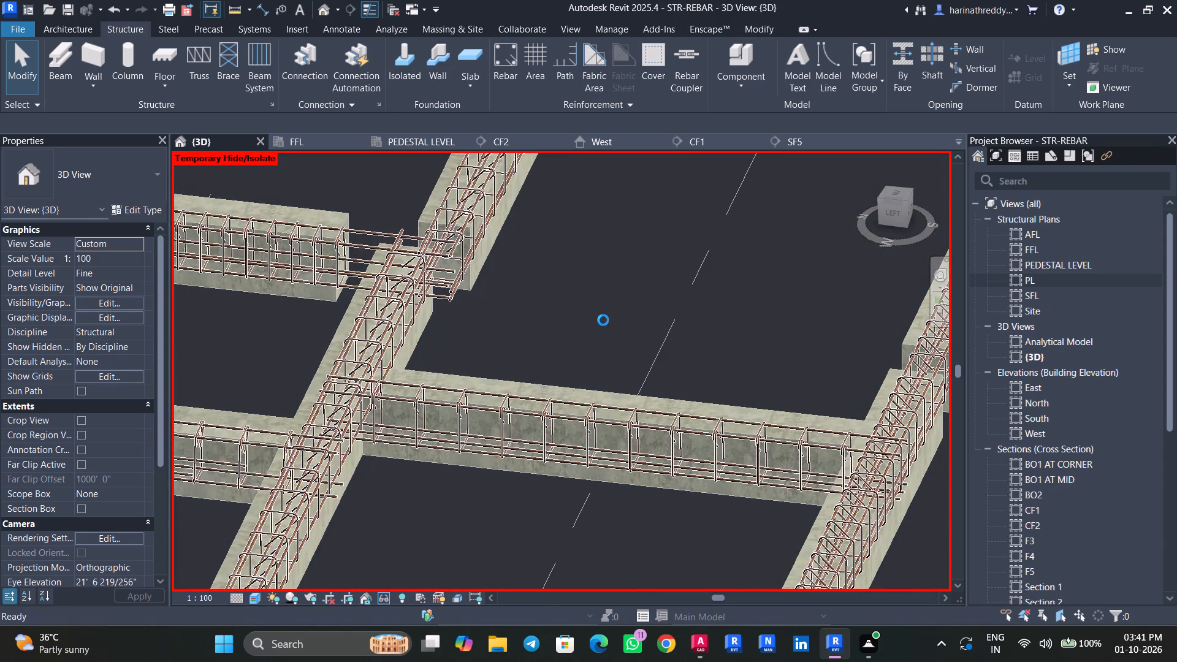
# Examine the middle H12 bottom bar inside B11's stirrups at close range.
pyautogui.scroll(5, 511, 455)
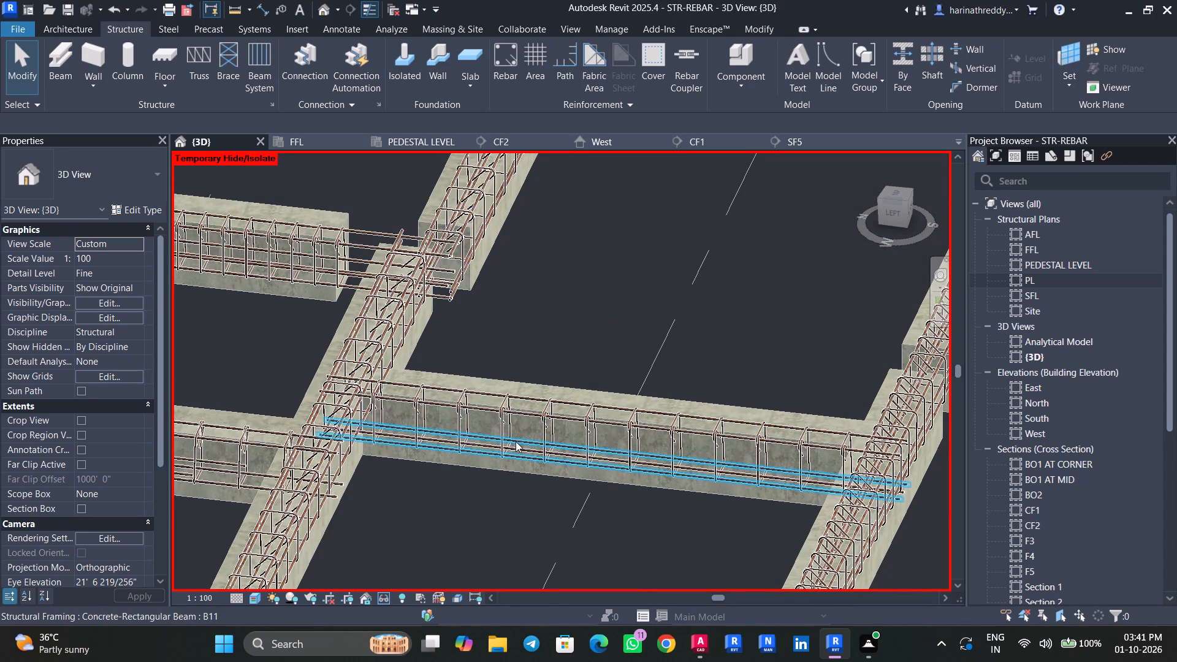
pyautogui.scroll(4, 525, 446)
pyautogui.click(526, 458)
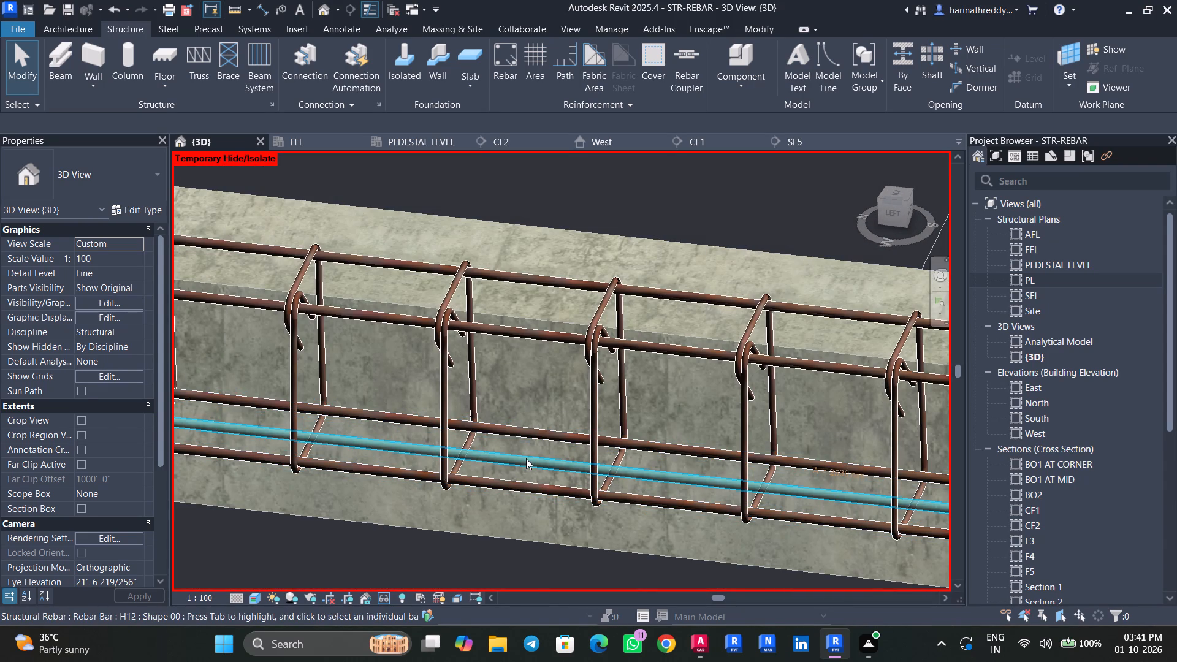
pyautogui.press('Escape')
pyautogui.press('Escape')
pyautogui.press('Escape')
pyautogui.scroll(-3, 525, 458)
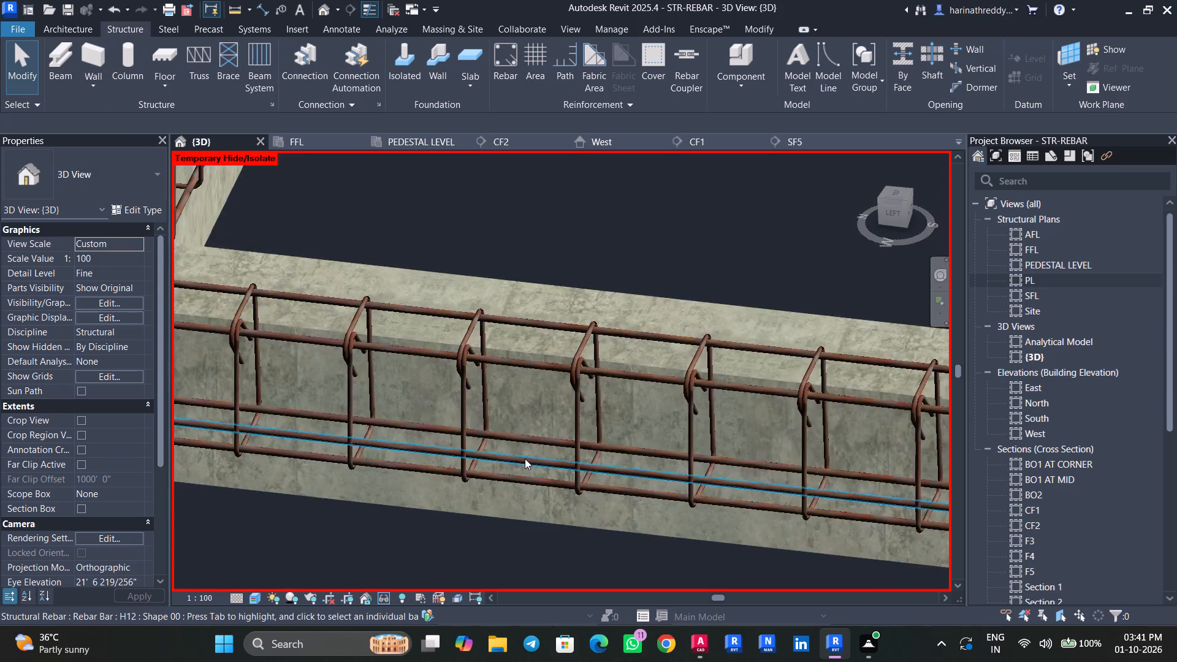
pyautogui.scroll(-8, 525, 458)
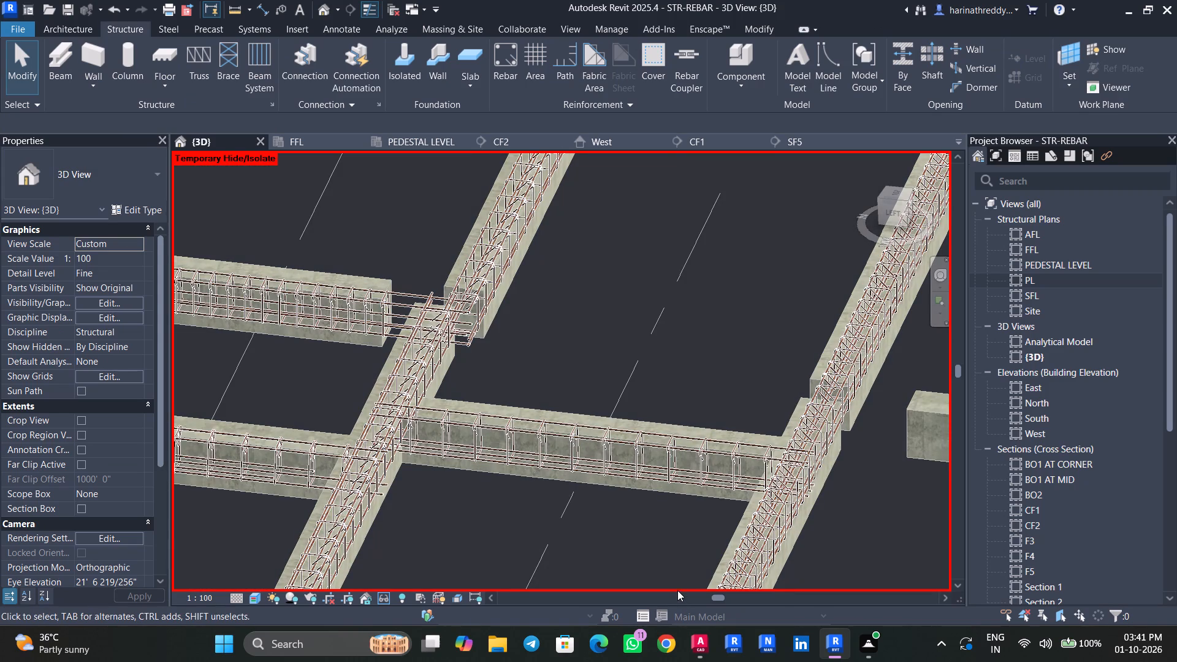
# Check the beam cross-section details in the AutoCAD drawing TYPICAL FLOOR DETAILS, then return to Revit.
pyautogui.click(704, 636)
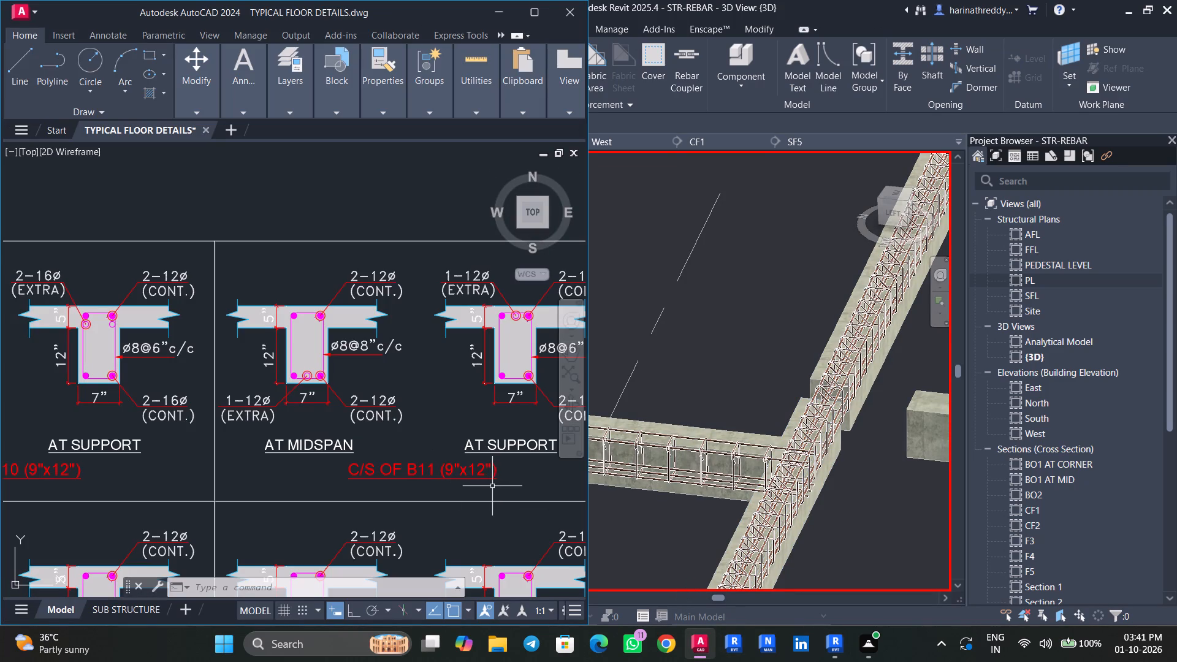
pyautogui.scroll(-2, 376, 400)
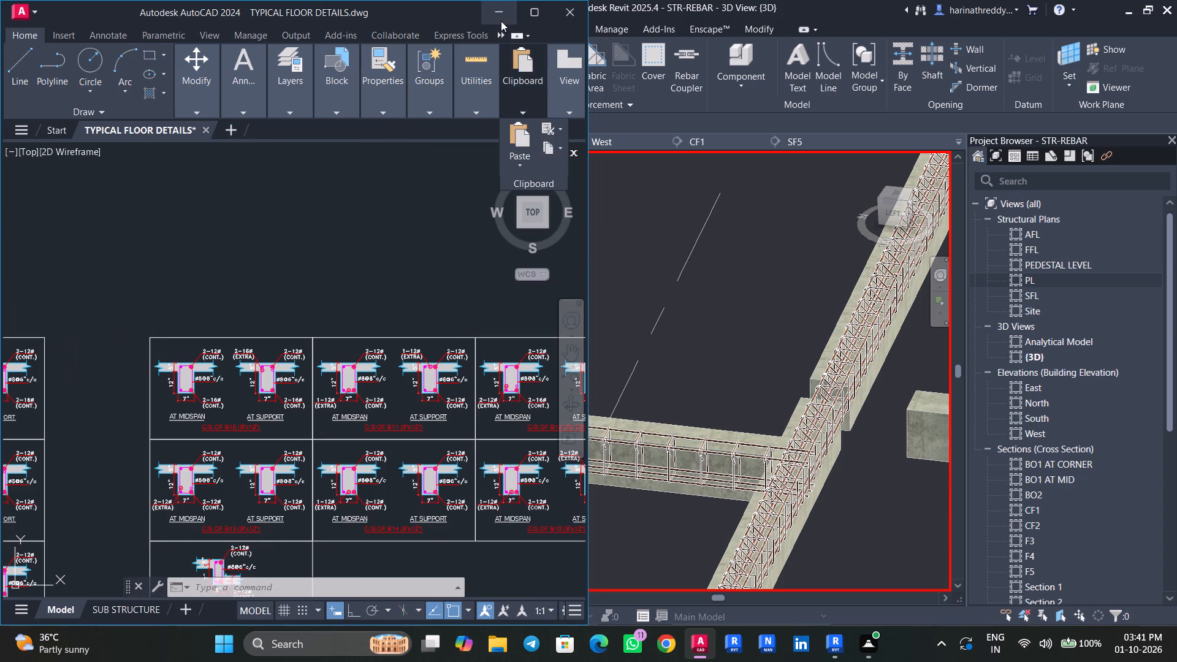
pyautogui.click(501, 16)
# Check the types of the plinth beams still without reinforcement between grids 3 and 2.
pyautogui.scroll(-8, 623, 318)
pyautogui.moveTo(761, 404); pyautogui.dragTo(569, 401, button='middle')
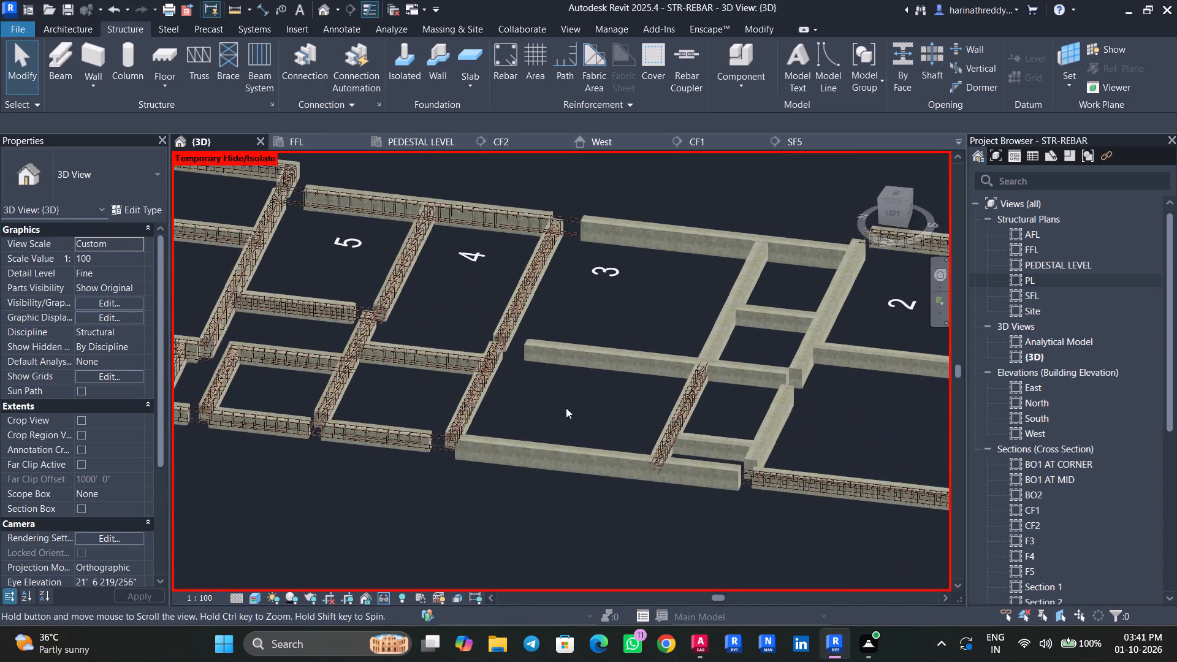
pyautogui.press('Escape')
pyautogui.click(576, 451)
pyautogui.keyDown('shift'); pyautogui.moveTo(579, 394); pyautogui.dragTo(591, 425, button='middle'); pyautogui.keyUp('shift')
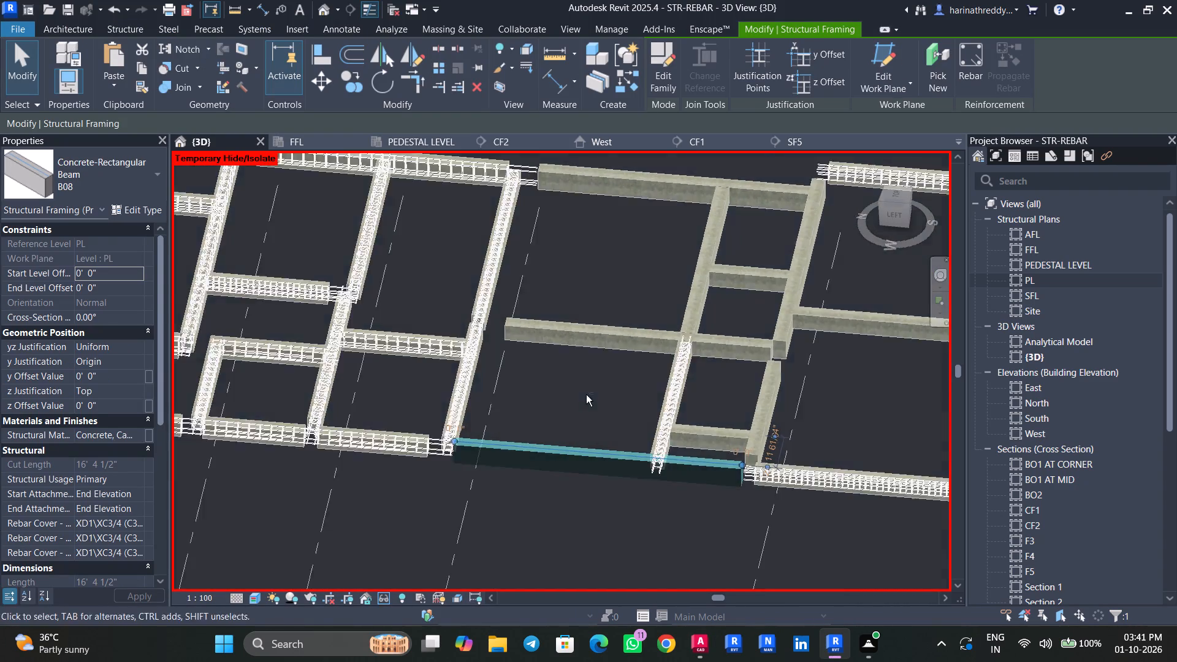
pyautogui.moveTo(586, 397); pyautogui.dragTo(619, 552, button='middle')
pyautogui.press('Escape')
pyautogui.click(620, 498)
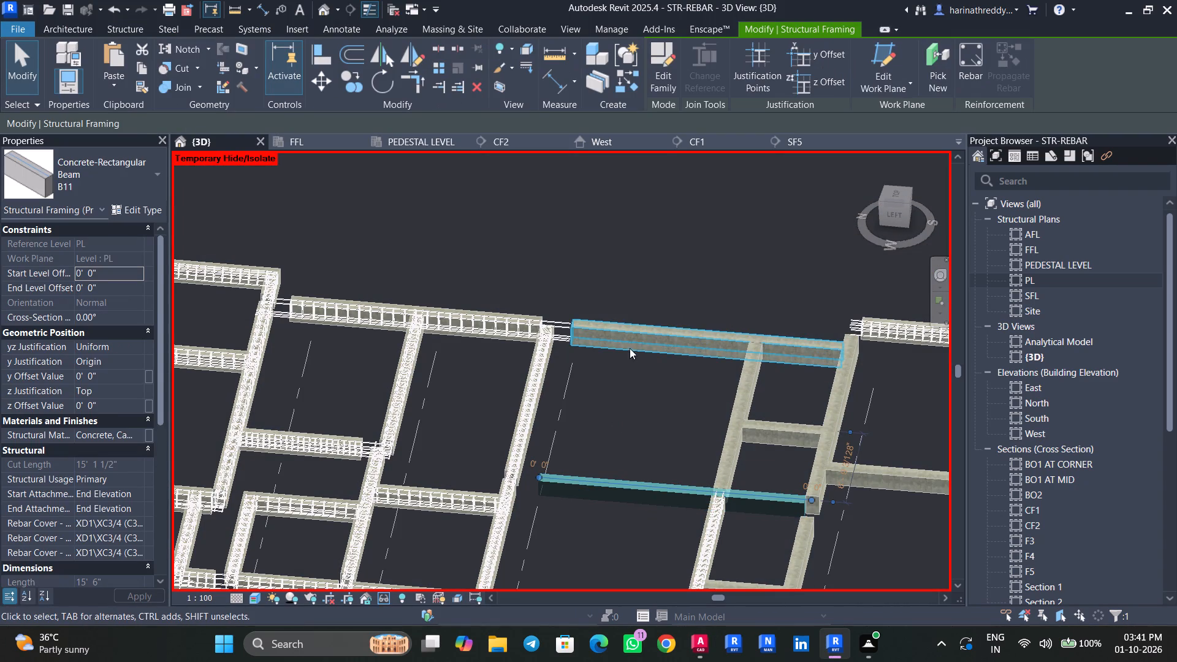
pyautogui.click(631, 344)
pyautogui.scroll(-3, 626, 408)
pyautogui.moveTo(626, 408); pyautogui.dragTo(624, 357, button='middle')
pyautogui.press('Escape')
pyautogui.press('Escape')
pyautogui.scroll(-2, 587, 445)
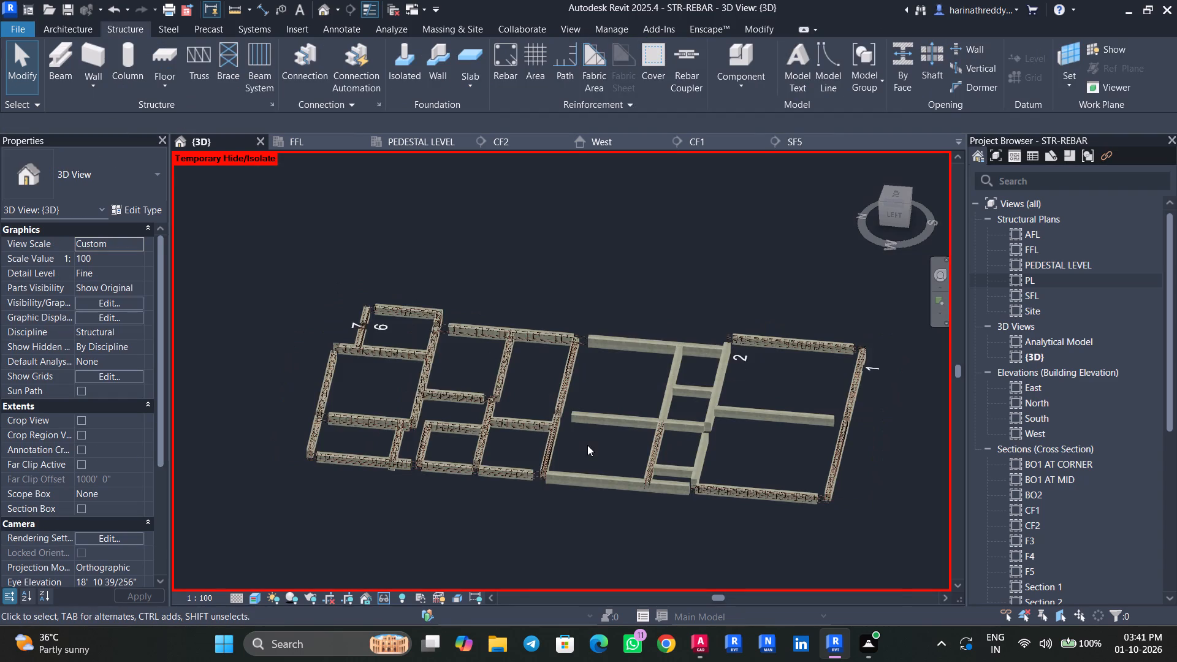
pyautogui.scroll(3, 587, 445)
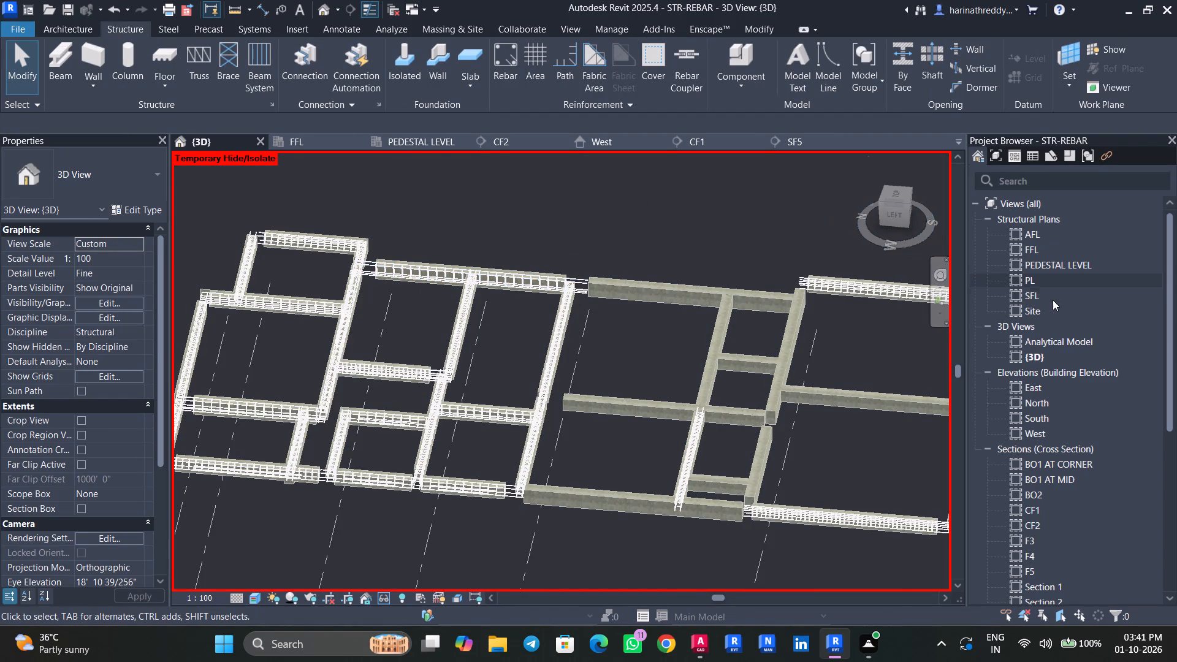
# In the PL structural plan, cut a section across the outermost unreinforced B08 beam between grids 3 and 2.
pyautogui.doubleClick(1061, 284)
pyautogui.scroll(-3, 443, 469)
pyautogui.moveTo(417, 500); pyautogui.dragTo(465, 410, button='middle')
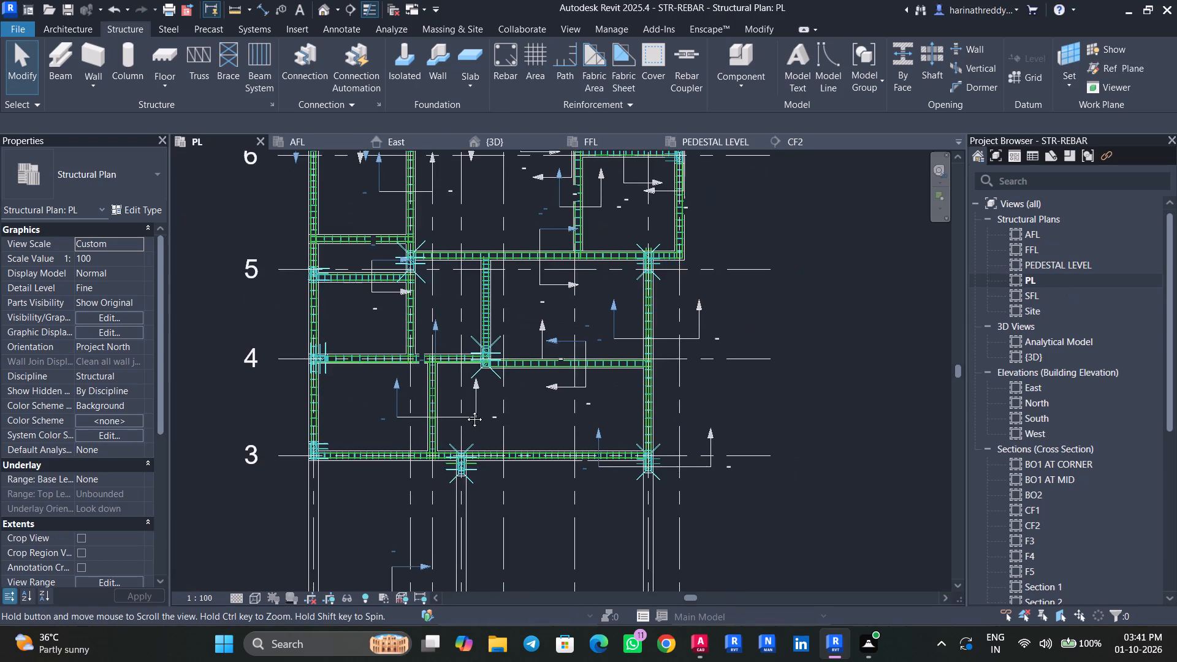
pyautogui.moveTo(465, 410); pyautogui.dragTo(498, 251, button='middle')
pyautogui.middleClick(498, 251)
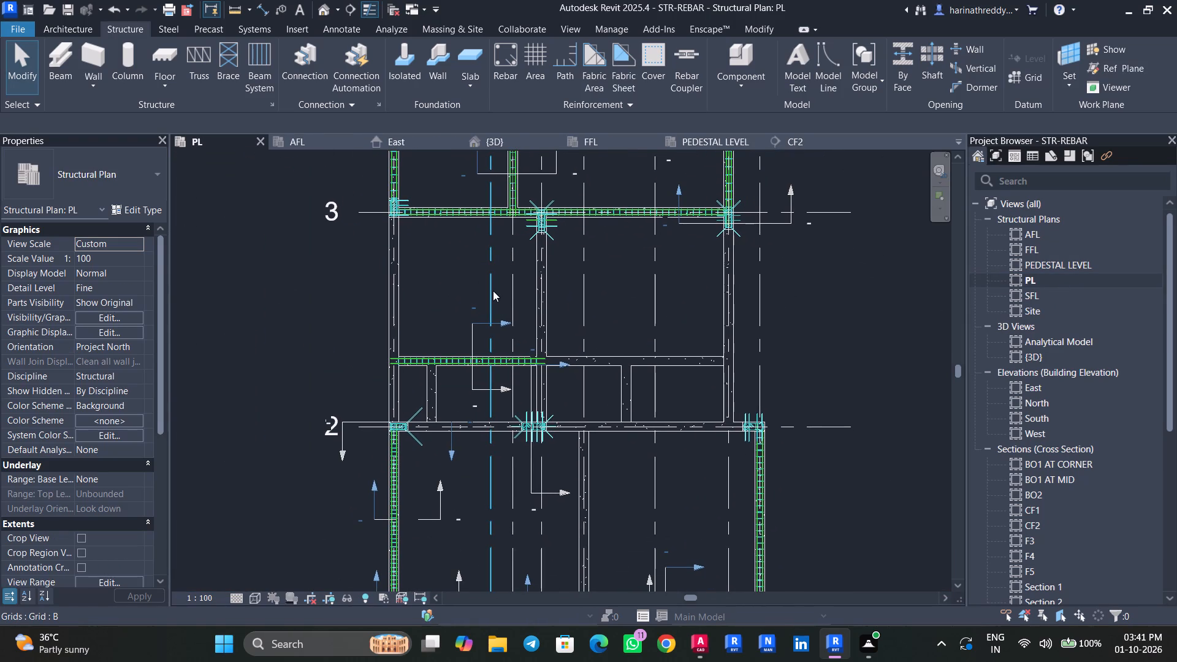
pyautogui.moveTo(484, 296); pyautogui.dragTo(498, 364, button='middle')
pyautogui.scroll(4, 413, 334)
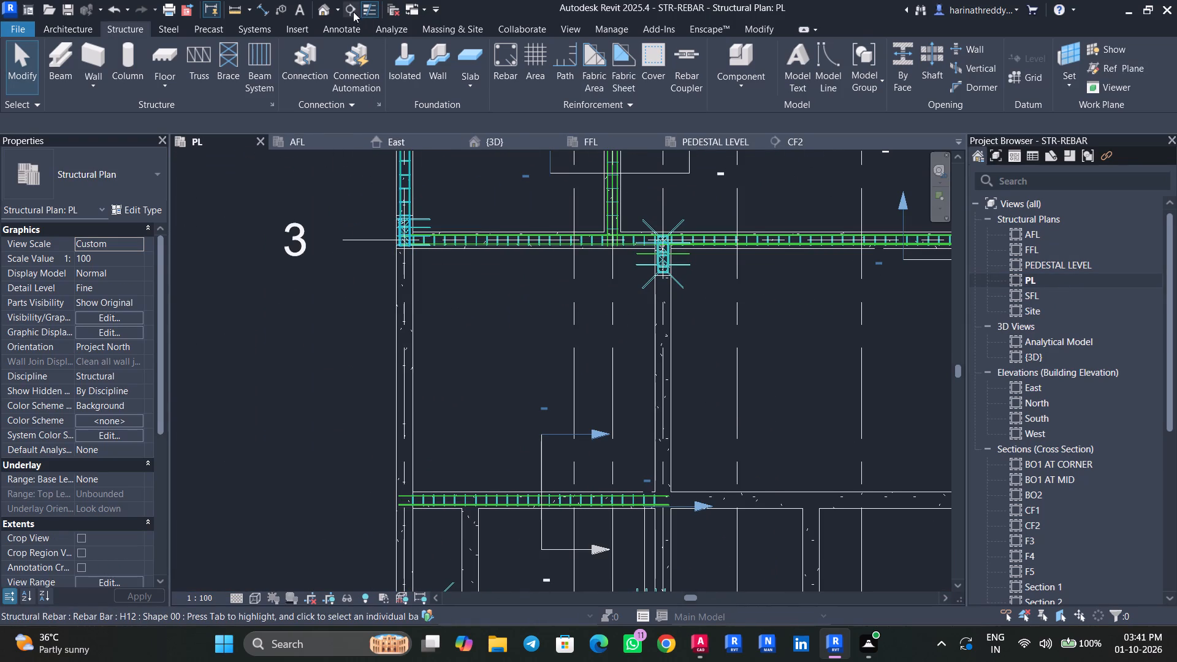
pyautogui.click(352, 10)
pyautogui.click(436, 454)
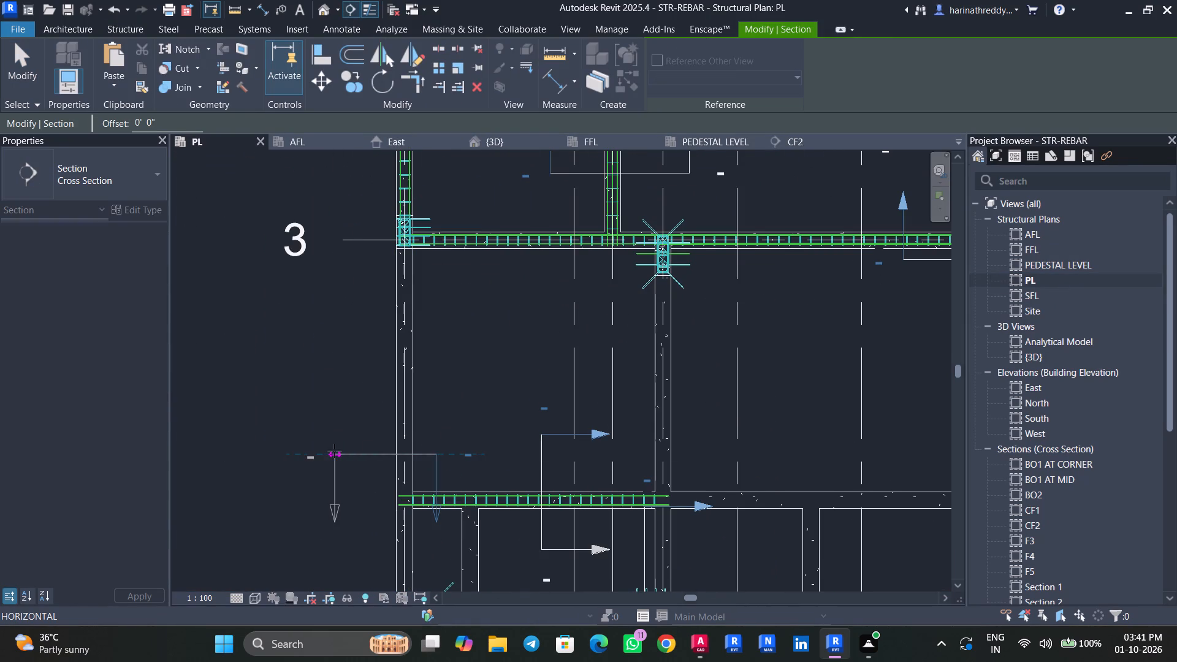
pyautogui.click(335, 451)
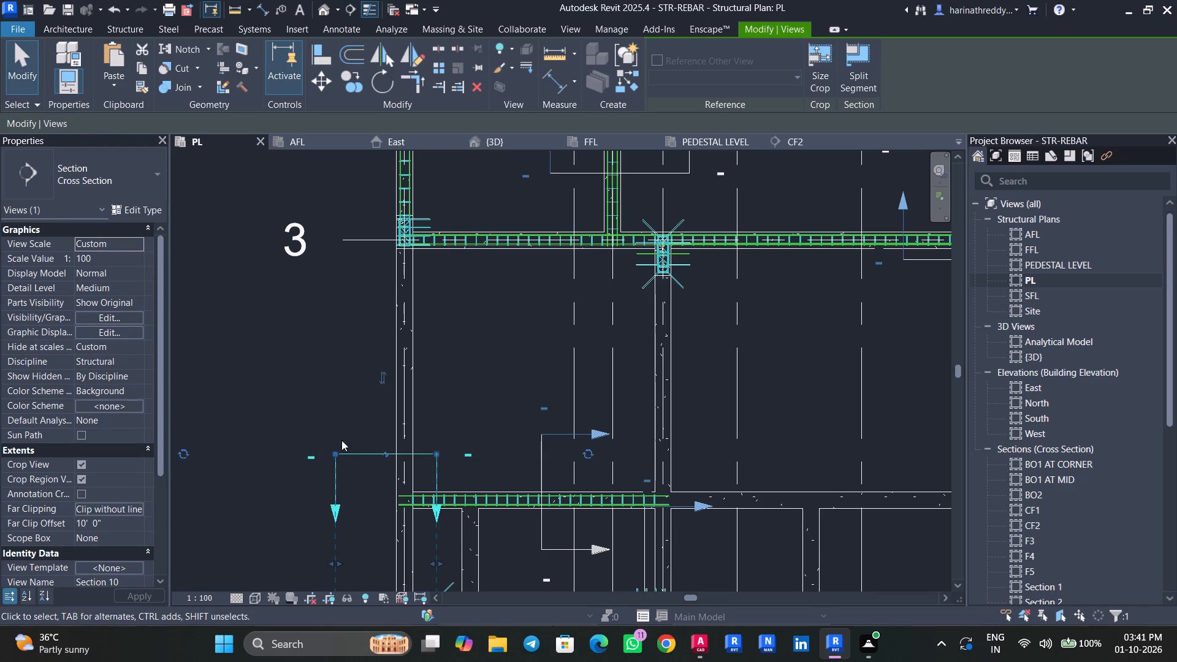
# Move the new section close to grid 3 and shorten its far clip offset to about 7' 6".
pyautogui.moveTo(357, 456); pyautogui.dragTo(378, 285)
pyautogui.moveTo(408, 495); pyautogui.dragTo(412, 441)
pyautogui.press('Escape')
pyautogui.press('Escape')
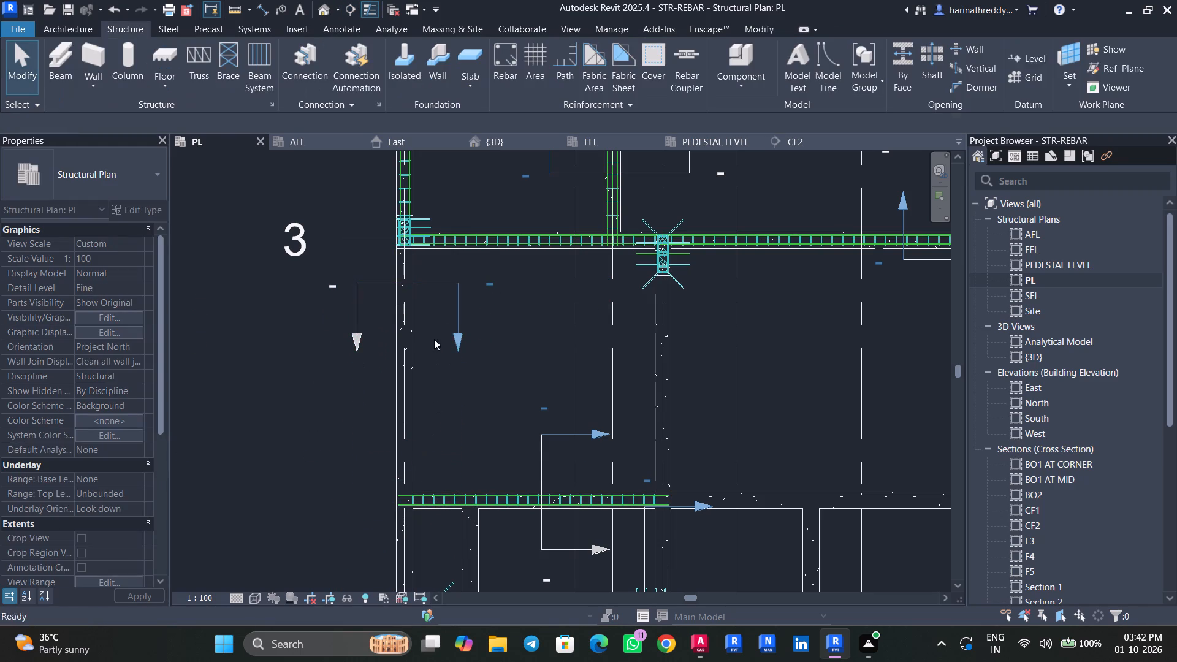
# Open the new section's view and bring the cut B08 beam into close view.
pyautogui.click(460, 304)
pyautogui.rightClick(458, 306)
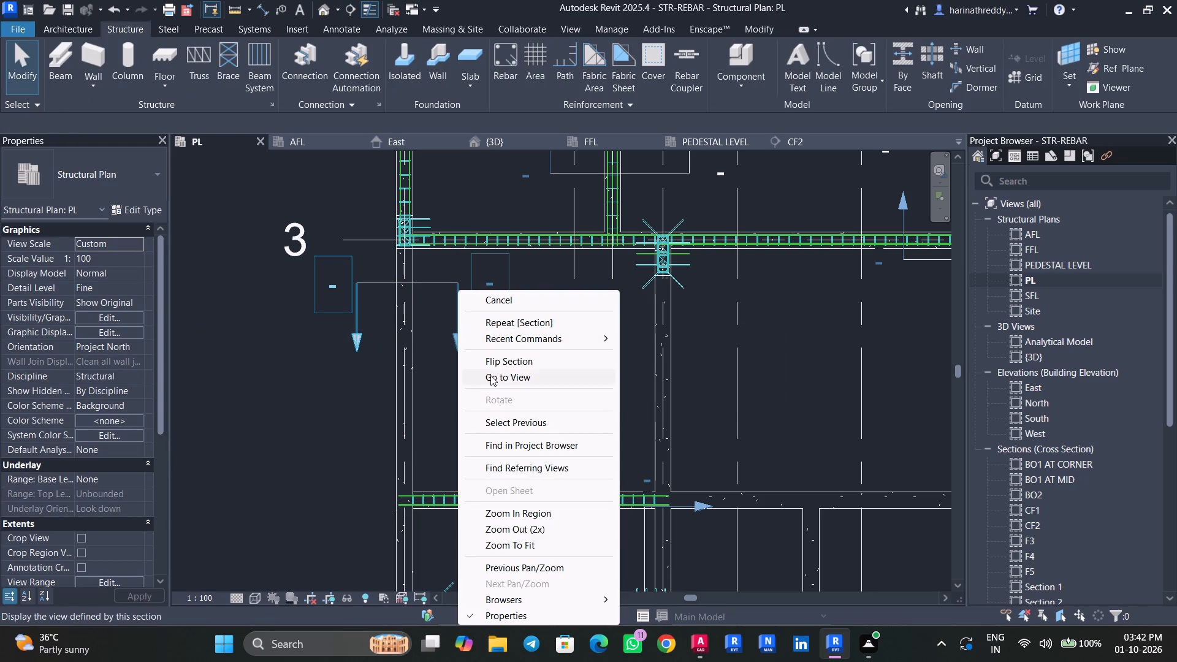
pyautogui.click(492, 382)
pyautogui.scroll(9, 578, 335)
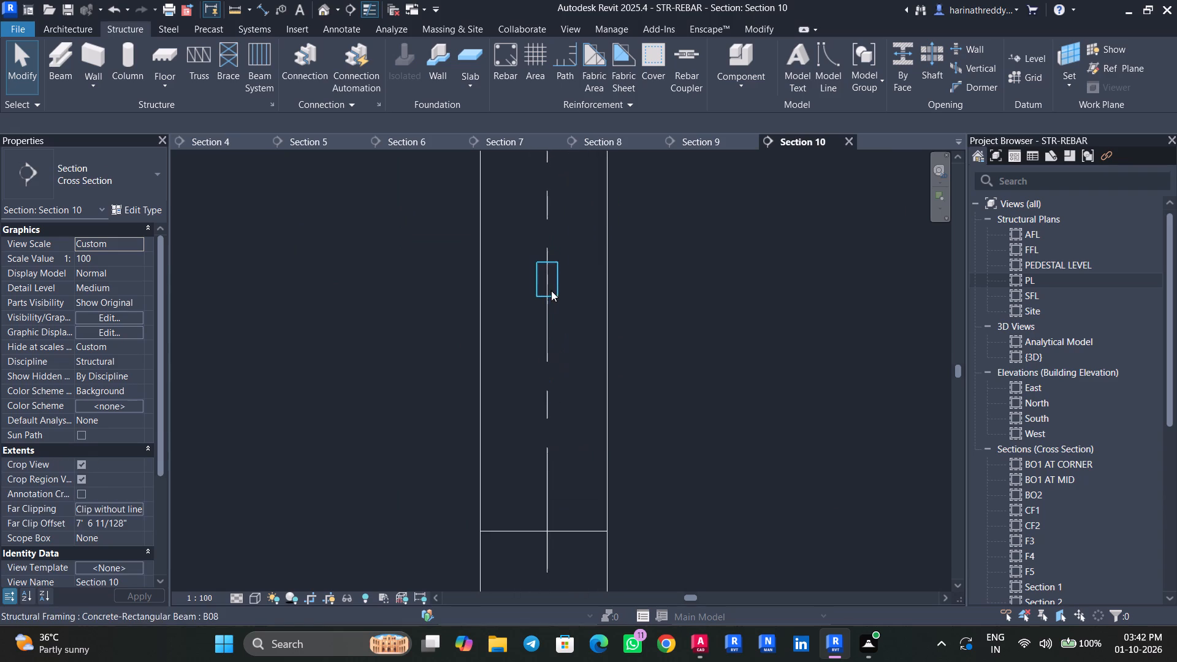
# Set the rebar cover of the B08 beam cut by the section to BEAM <30 mm>.
pyautogui.scroll(5, 551, 291)
pyautogui.moveTo(551, 291); pyautogui.dragTo(547, 429, button='middle')
pyautogui.click(555, 406)
pyautogui.scroll(4, 555, 406)
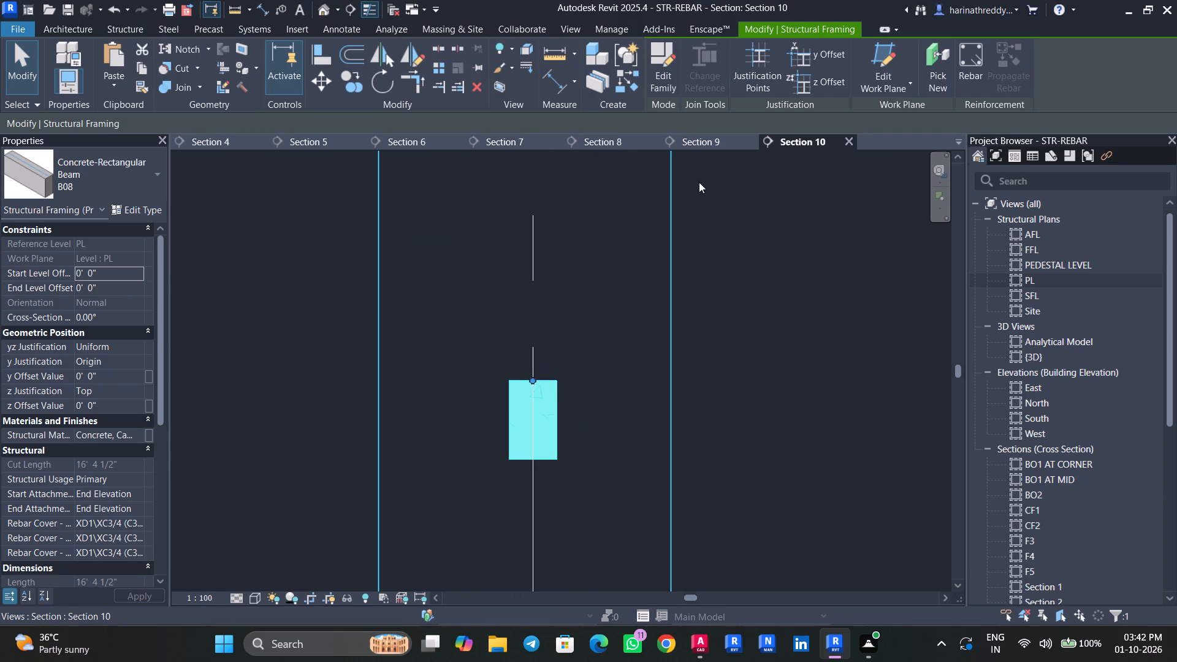
pyautogui.click(120, 29)
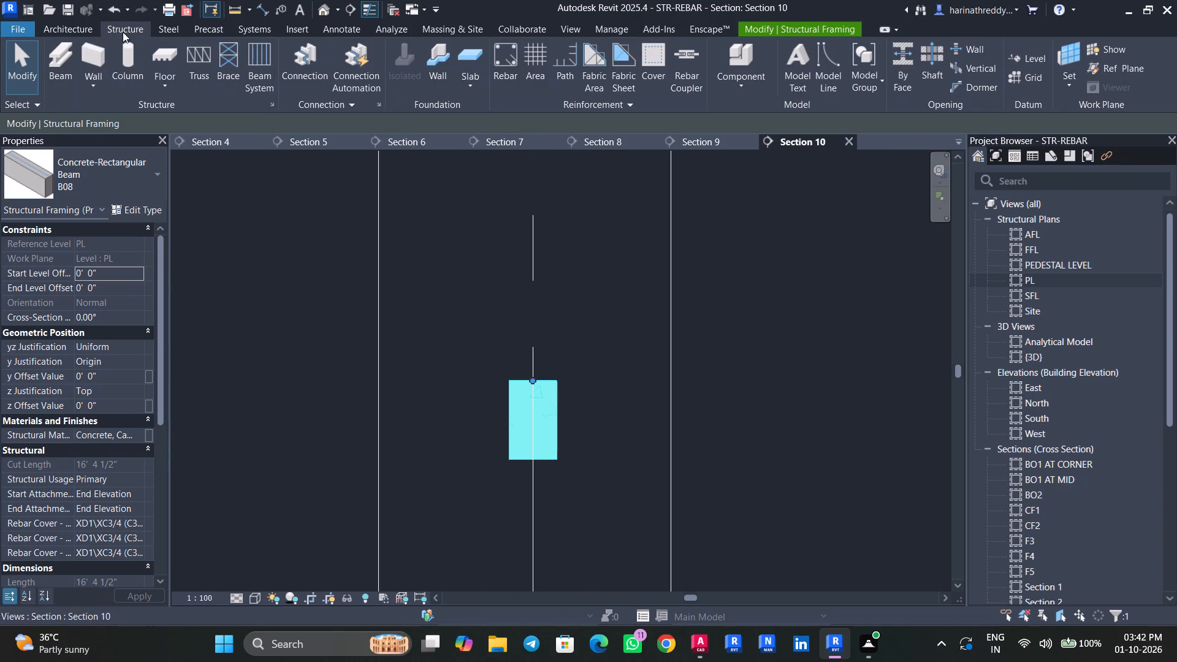
pyautogui.click(666, 75)
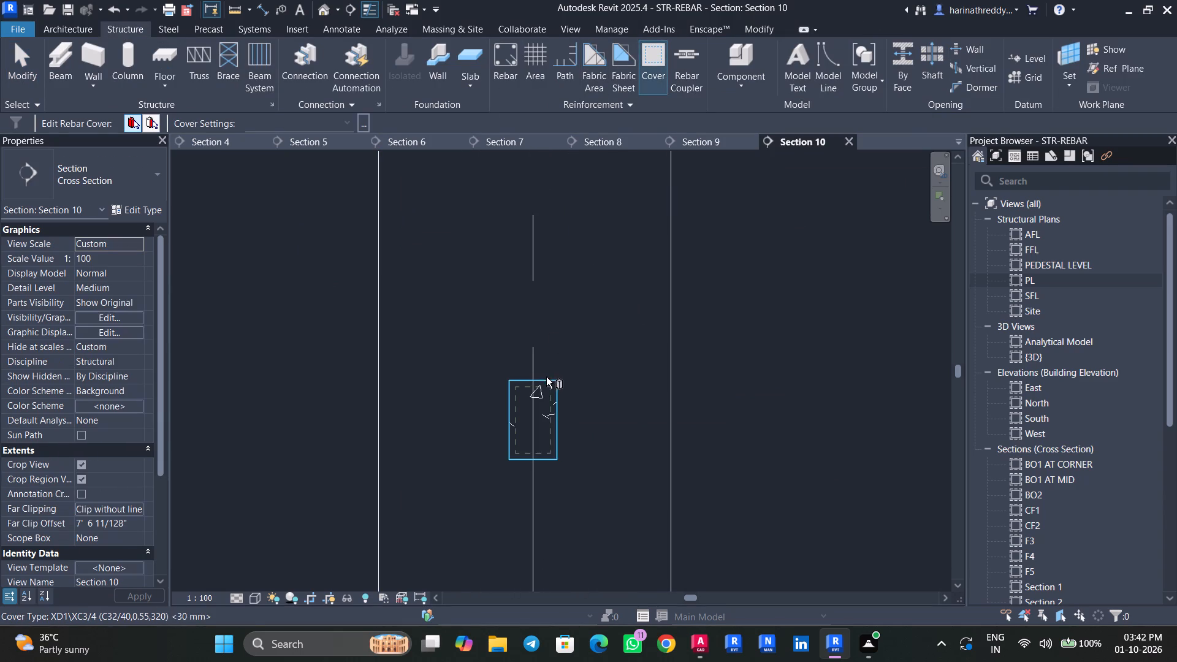
pyautogui.click(546, 377)
pyautogui.click(288, 121)
pyautogui.scroll(11, 289, 146)
pyautogui.click(289, 140)
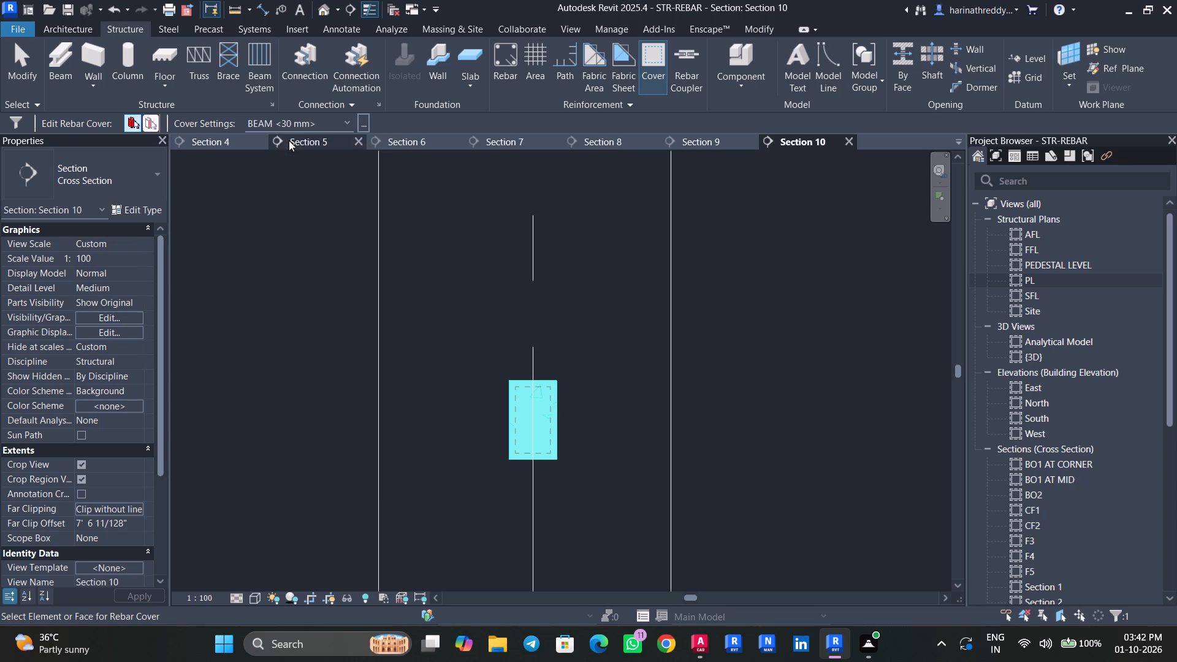
pyautogui.press('Escape')
pyautogui.press('Escape')
pyautogui.press('Escape')
pyautogui.press('Escape')
pyautogui.press('Escape')
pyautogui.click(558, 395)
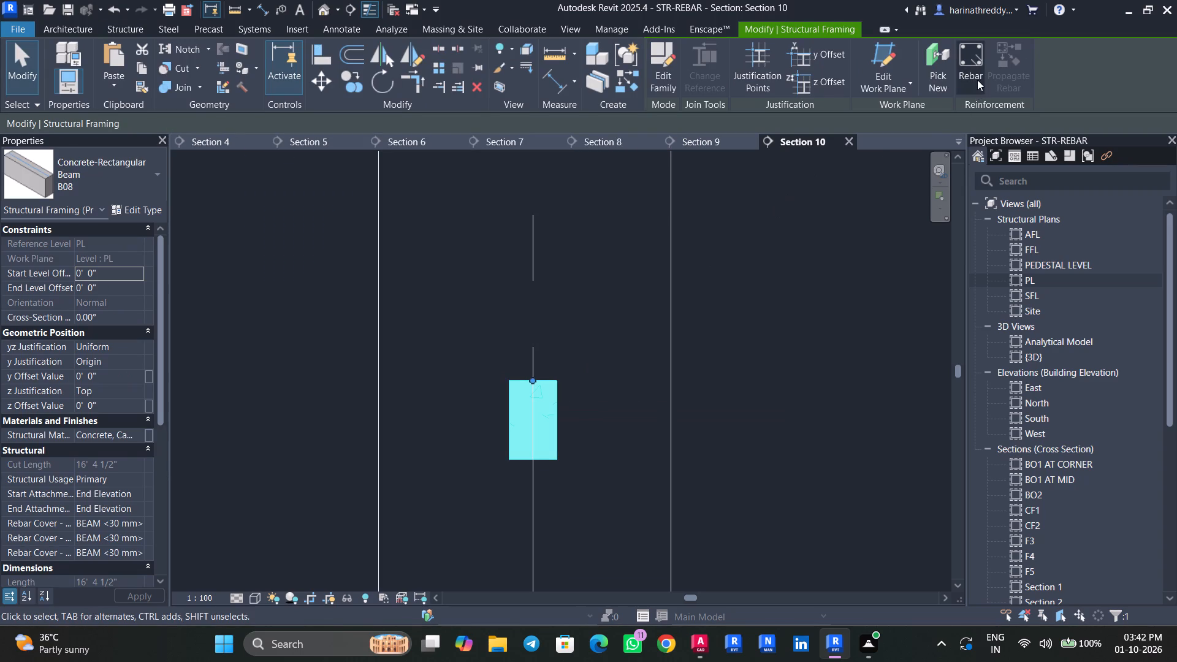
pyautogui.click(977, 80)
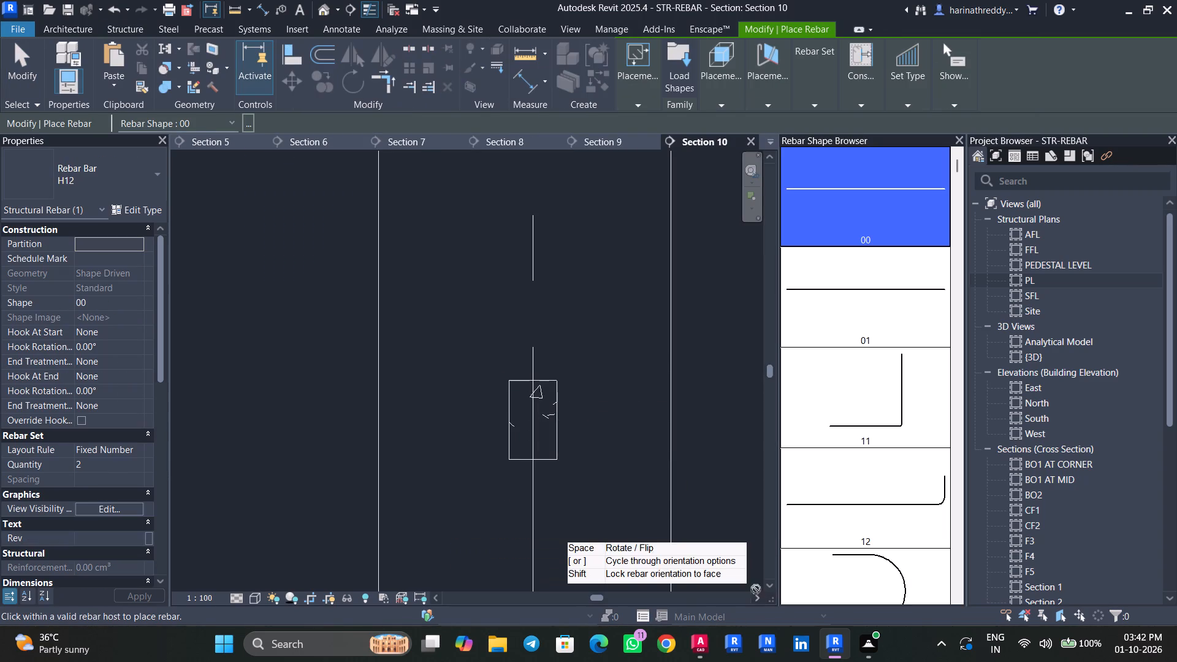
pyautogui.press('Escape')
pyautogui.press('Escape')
# Switch to the typical floor details drawing in AutoCAD and examine B08's midspan and support reinforcement.
pyautogui.click(555, 417)
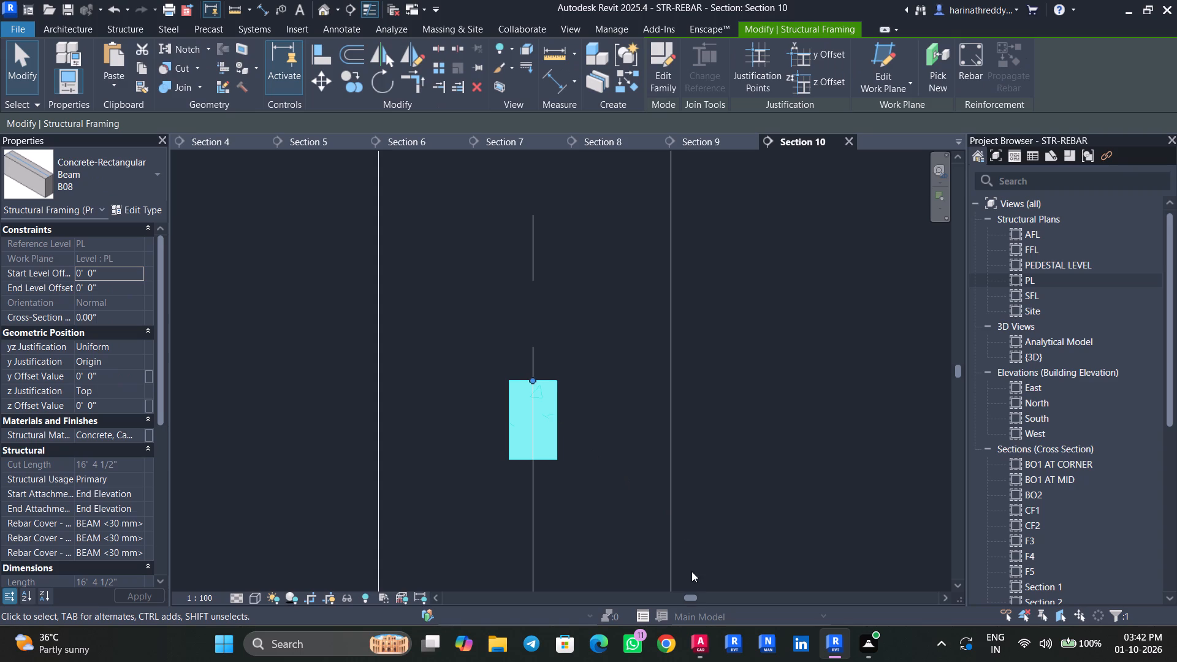
pyautogui.click(698, 634)
pyautogui.moveTo(192, 437); pyautogui.dragTo(470, 411, button='middle')
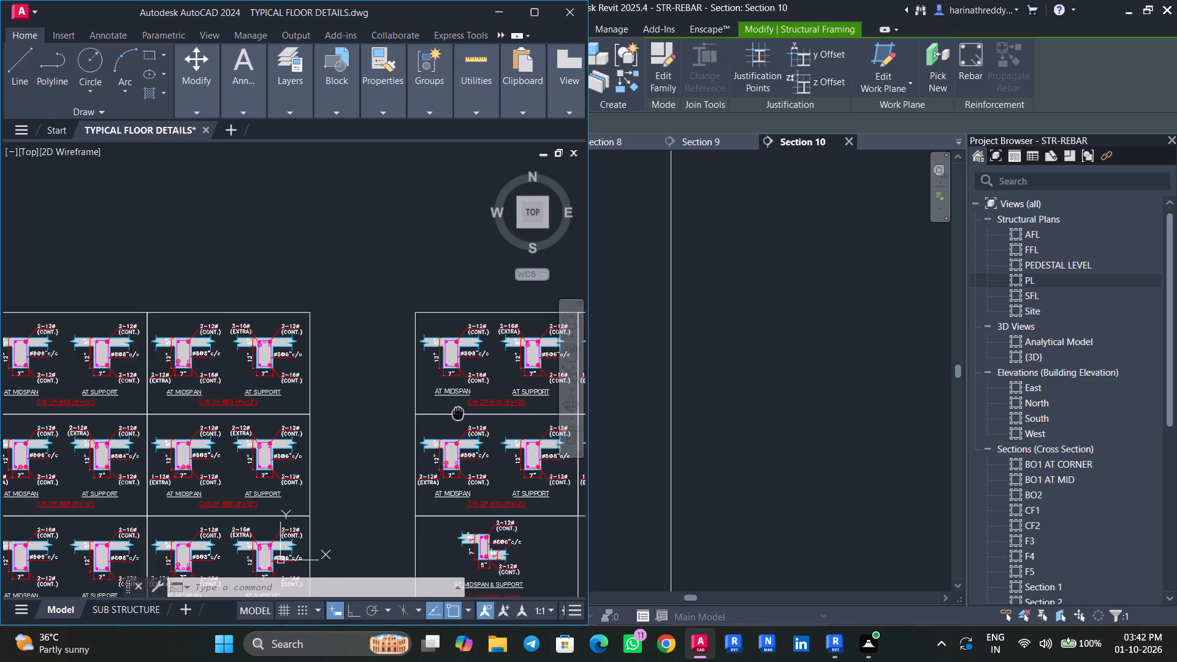
pyautogui.moveTo(470, 411); pyautogui.dragTo(473, 411, button='middle')
pyautogui.moveTo(390, 446); pyautogui.dragTo(659, 349, button='middle')
pyautogui.scroll(2, 370, 522)
pyautogui.moveTo(370, 521); pyautogui.dragTo(451, 540, button='middle')
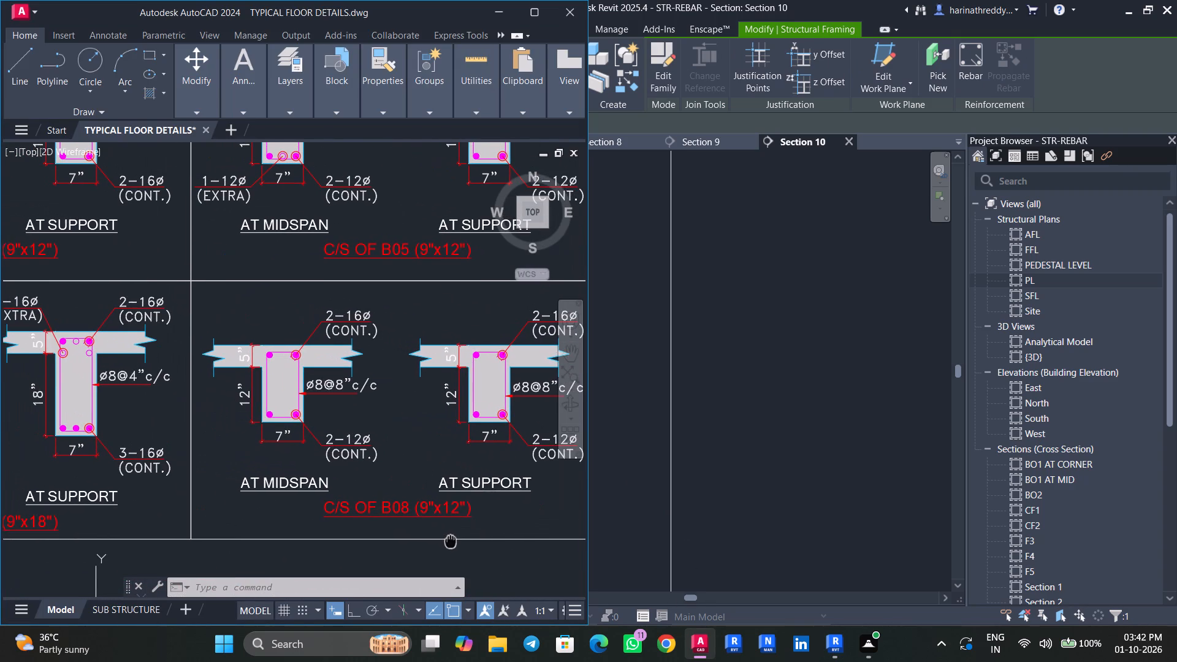
pyautogui.moveTo(451, 540); pyautogui.dragTo(451, 541, button='middle')
pyautogui.moveTo(461, 532); pyautogui.dragTo(409, 536, button='middle')
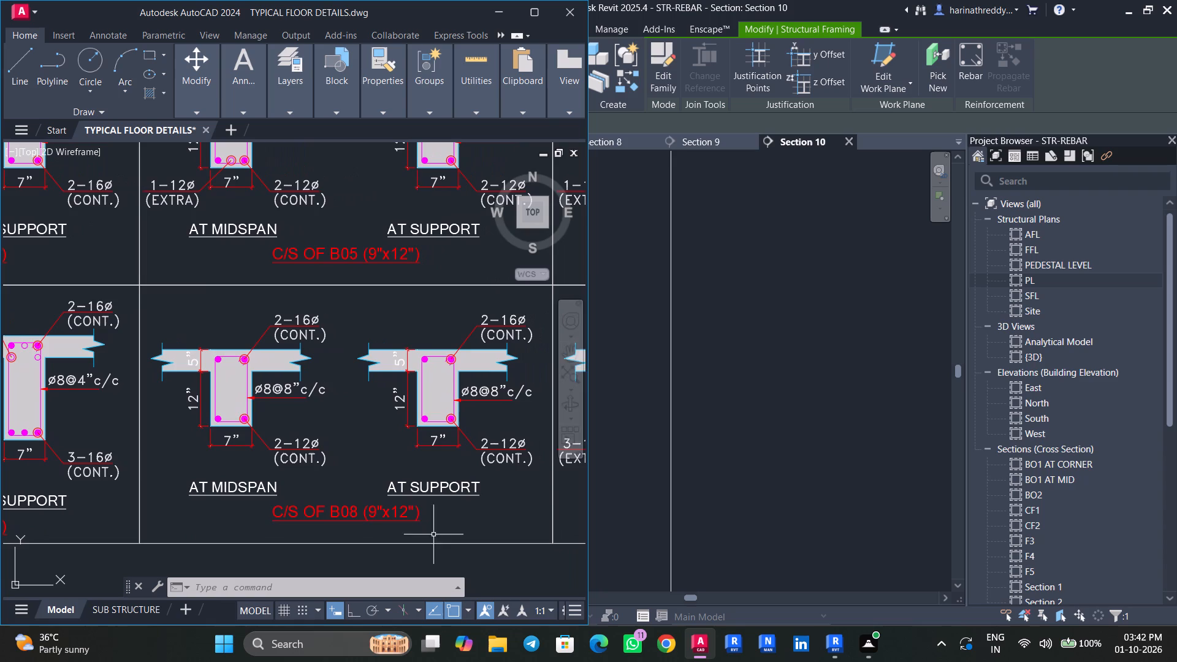
pyautogui.click(502, 10)
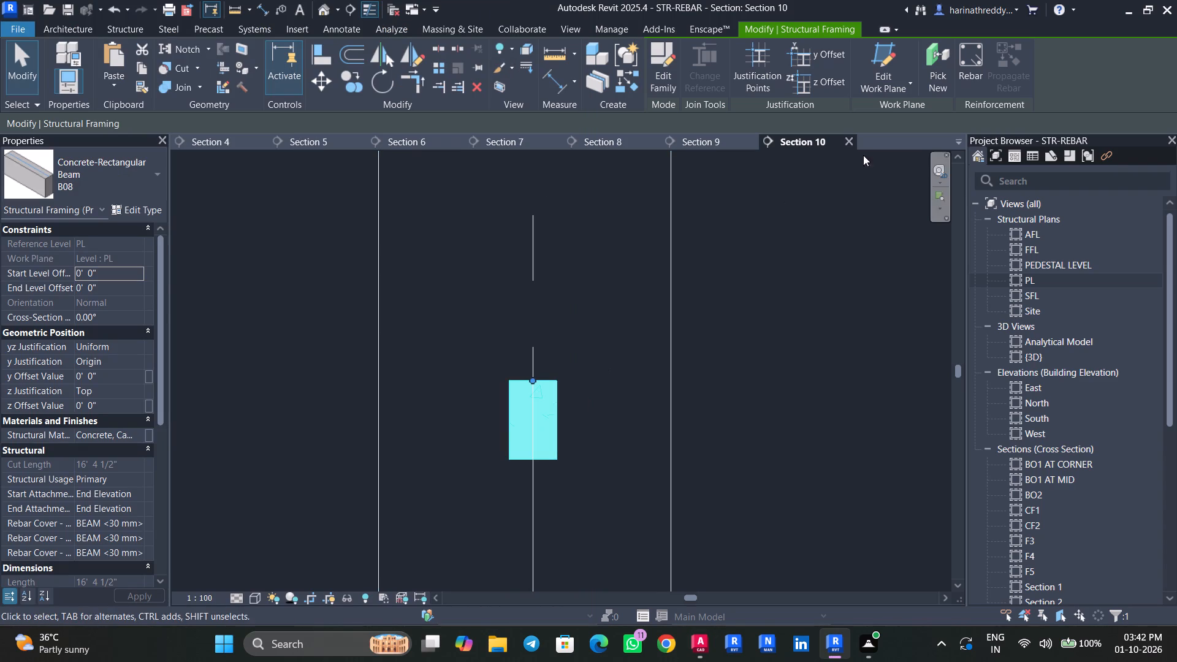
# In Revit, place a shape 52 stirrup in the B08 beam section, oriented parallel to the work plane.
pyautogui.click(976, 72)
pyautogui.scroll(-4, 802, 389)
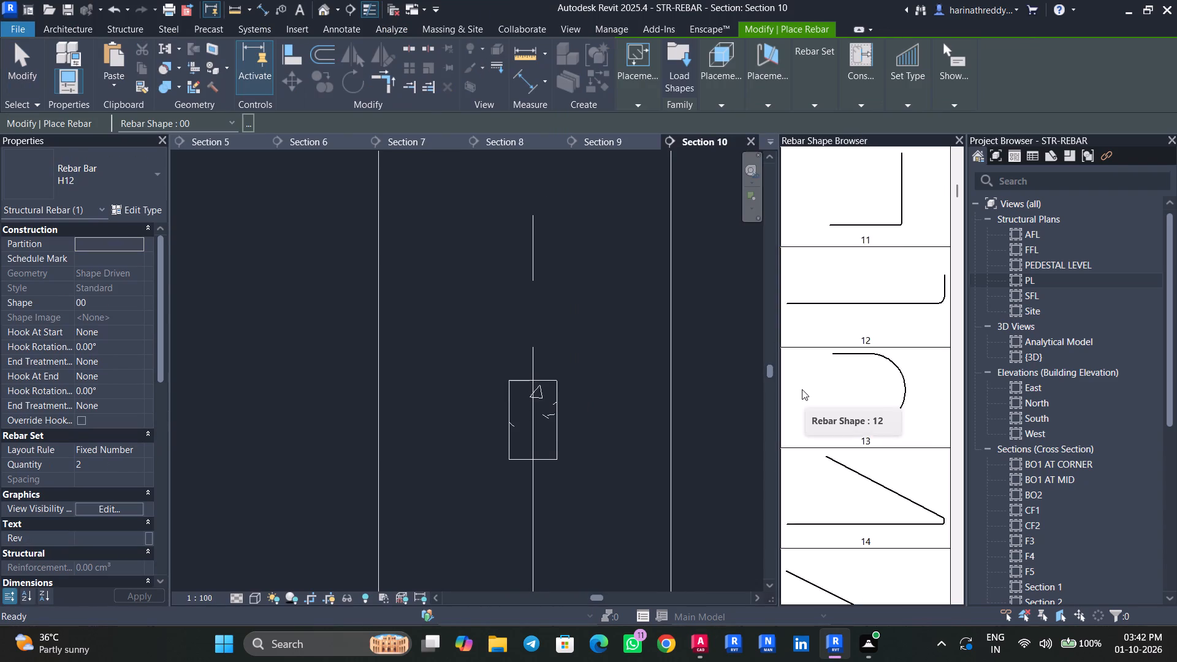
pyautogui.scroll(-9, 802, 389)
pyautogui.scroll(1, 802, 389)
pyautogui.scroll(-20, 802, 389)
pyautogui.scroll(-2, 802, 389)
pyautogui.scroll(1, 808, 413)
pyautogui.scroll(-6, 808, 413)
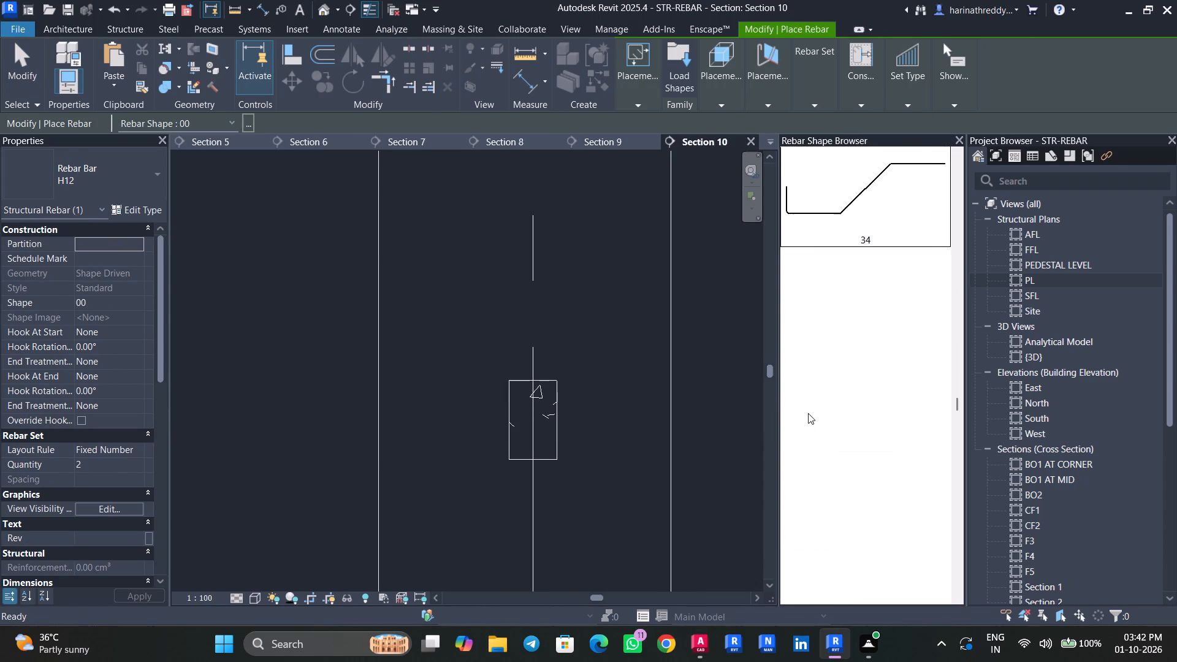
pyautogui.scroll(-17, 808, 413)
pyautogui.click(877, 291)
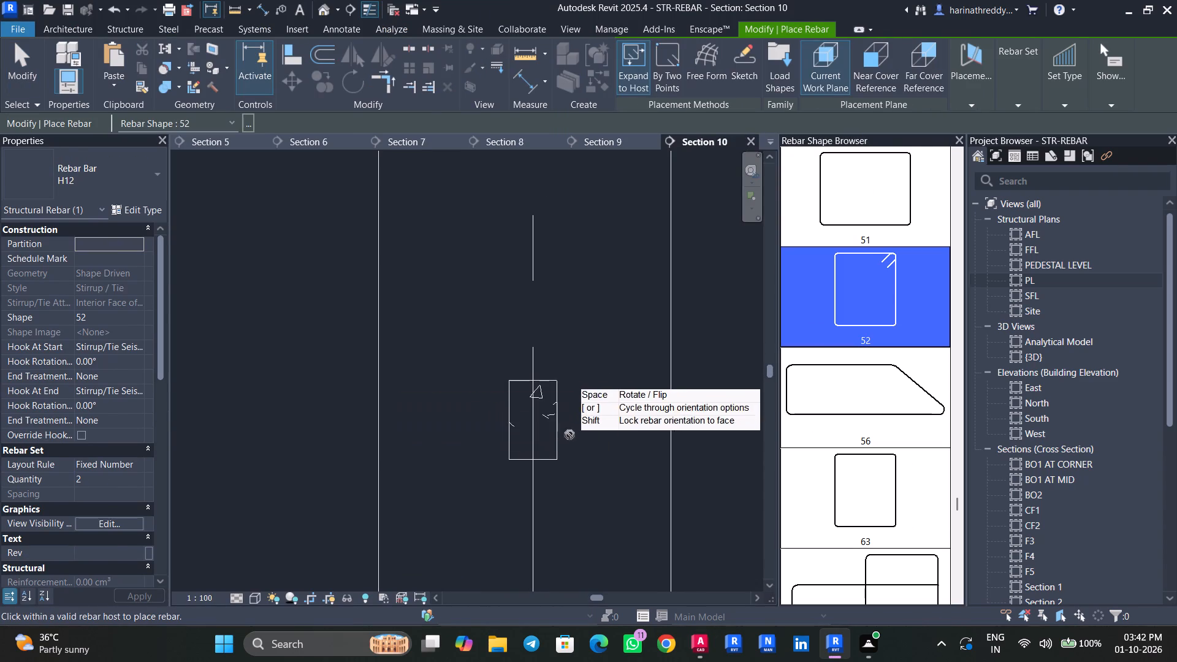
pyautogui.scroll(5, 568, 433)
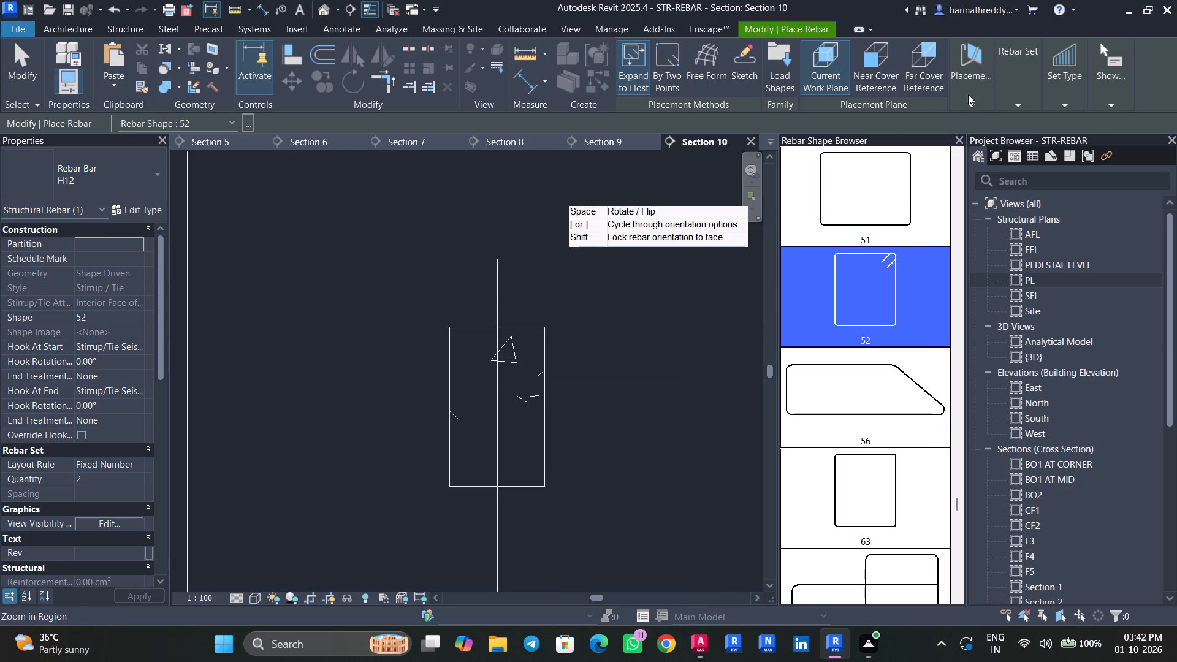
pyautogui.click(968, 94)
pyautogui.click(975, 143)
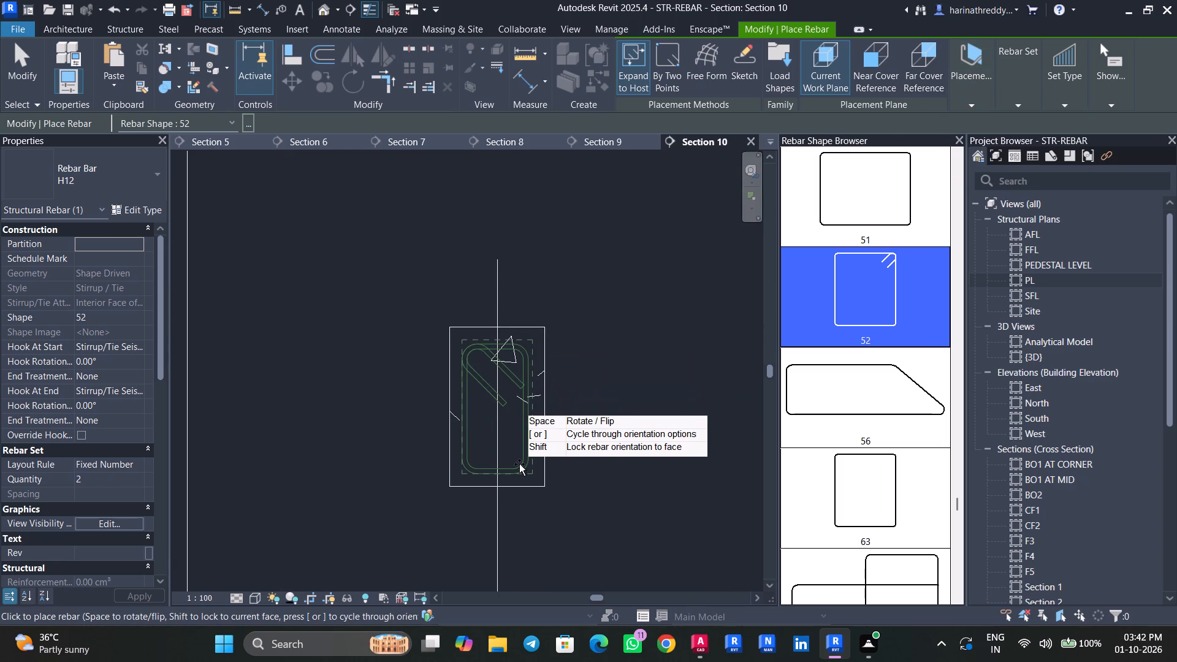
pyautogui.click(519, 465)
pyautogui.press('Escape')
pyautogui.press('Escape')
pyautogui.press('Escape')
# Change the B08 stirrup to H8 bar with a maximum spacing layout at 8".
pyautogui.click(501, 385)
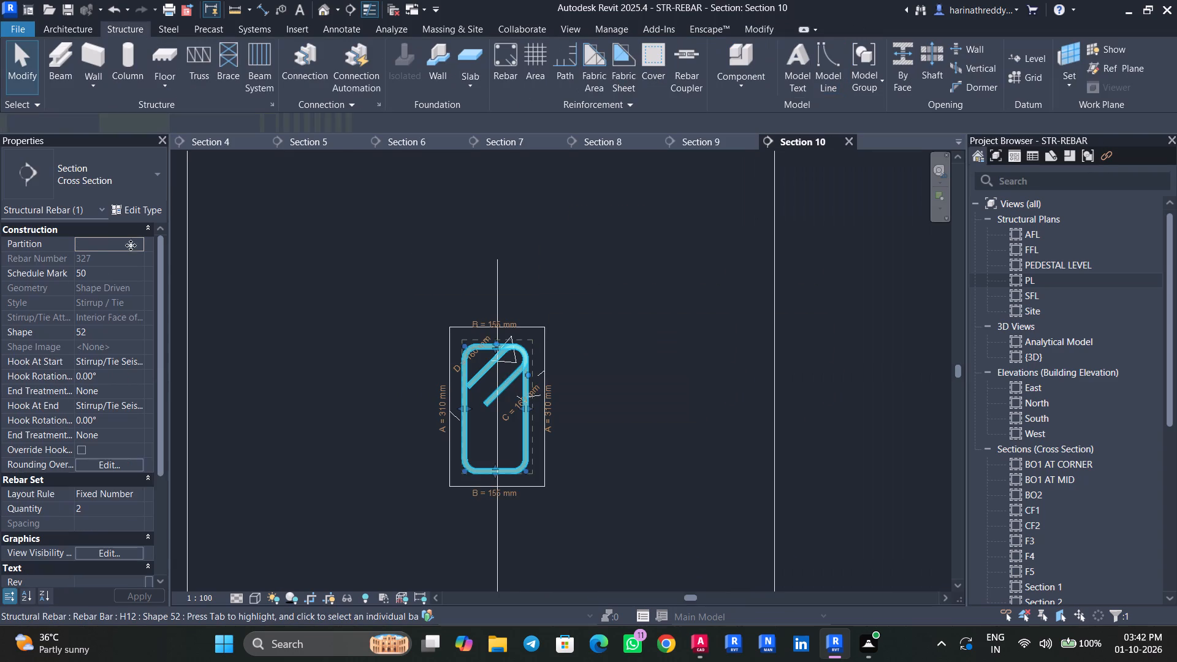
pyautogui.click(118, 191)
pyautogui.click(72, 270)
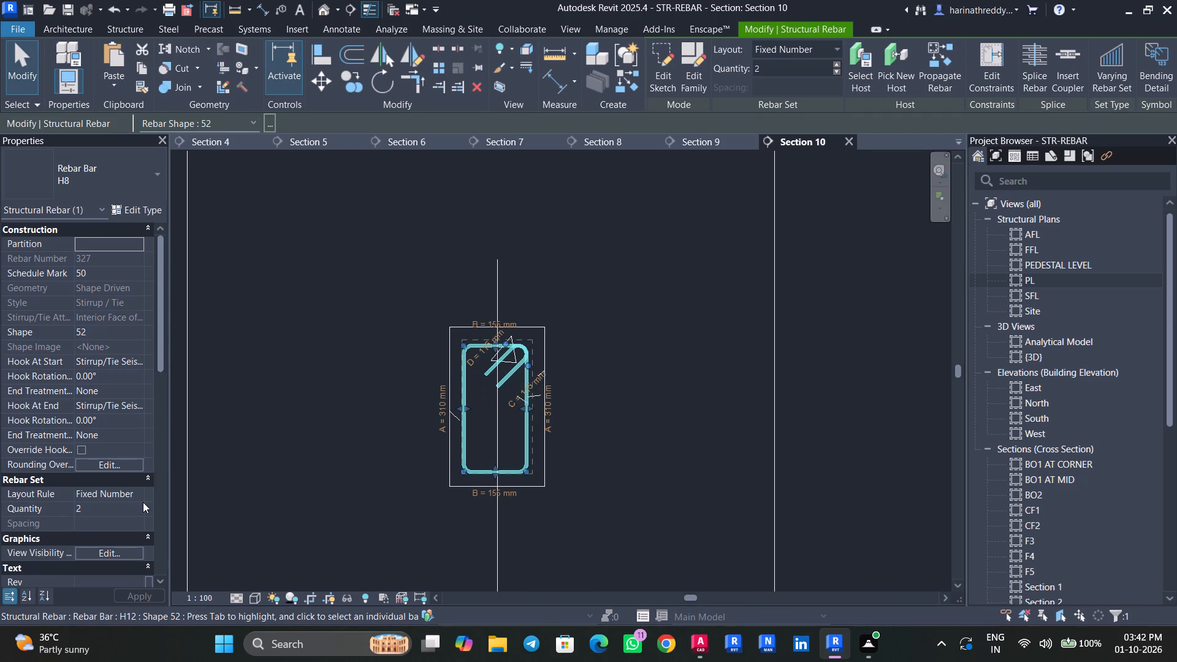
pyautogui.click(142, 494)
pyautogui.click(125, 530)
pyautogui.click(128, 520)
pyautogui.moveTo(133, 522); pyautogui.dragTo(65, 522)
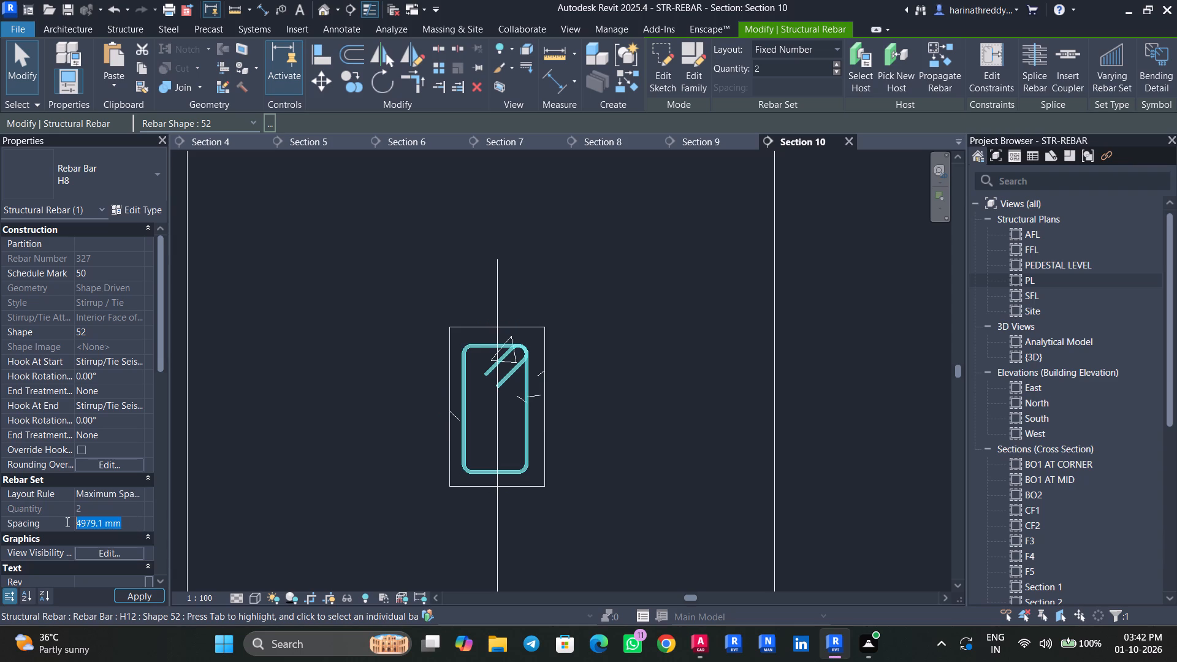
pyautogui.moveTo(65, 522); pyautogui.dragTo(64, 522)
pyautogui.write('8"')
pyautogui.press('Return')
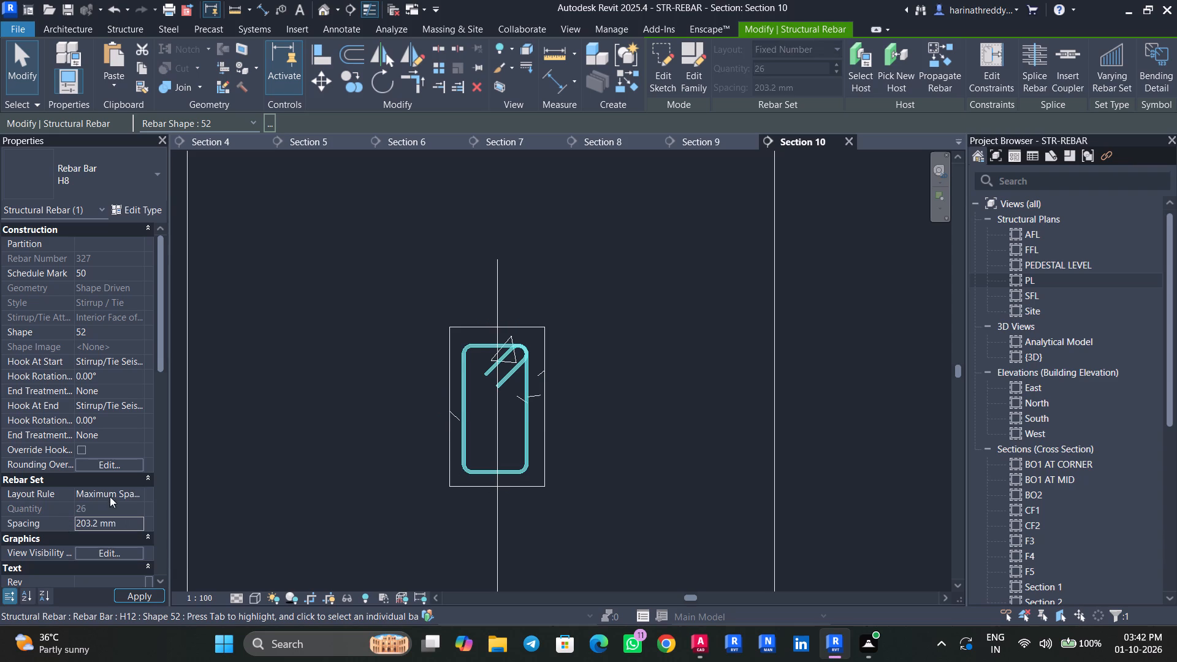
pyautogui.scroll(6, 525, 419)
pyautogui.press('Escape')
pyautogui.press('Escape')
# Place a set of two straight H12 bars, shape 00, perpendicular to cover along the top inside the B08 stirrup.
pyautogui.click(567, 394)
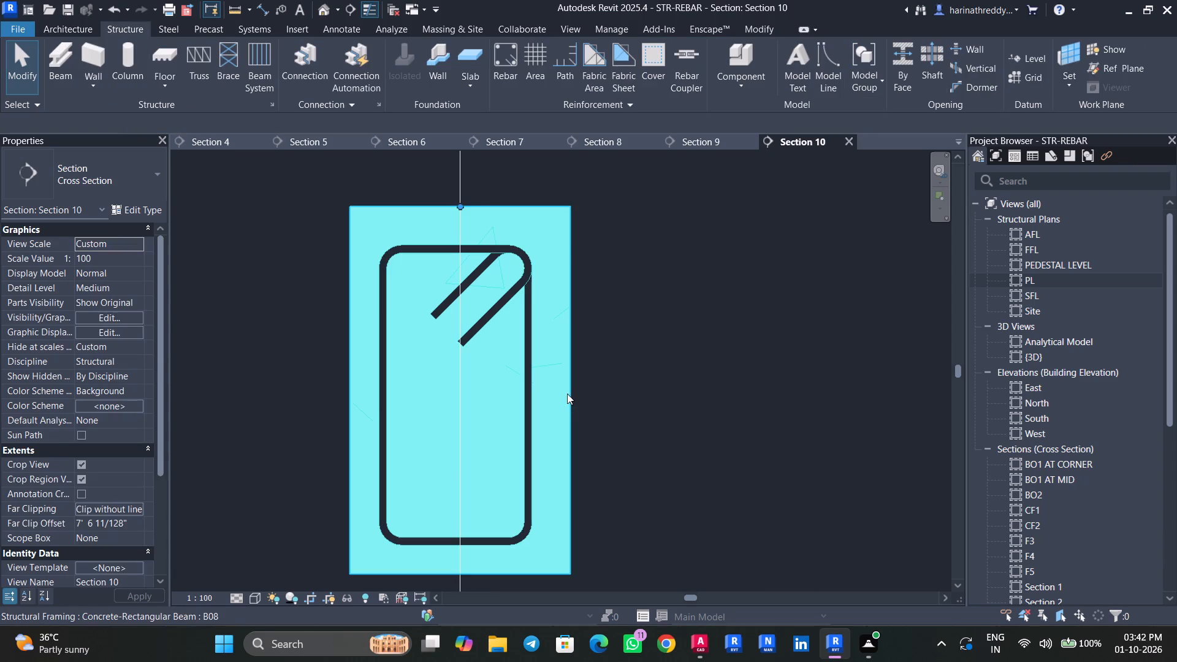
pyautogui.click(966, 84)
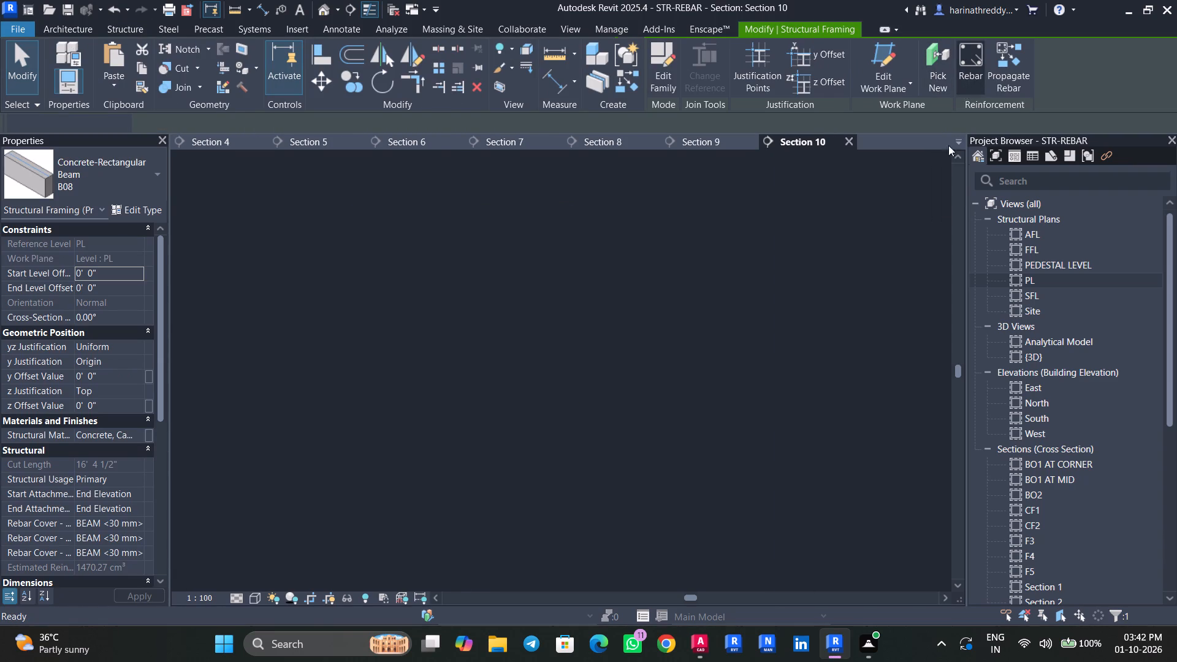
pyautogui.scroll(10, 918, 235)
pyautogui.scroll(-1, 920, 235)
pyautogui.scroll(20, 920, 235)
pyautogui.scroll(4, 920, 235)
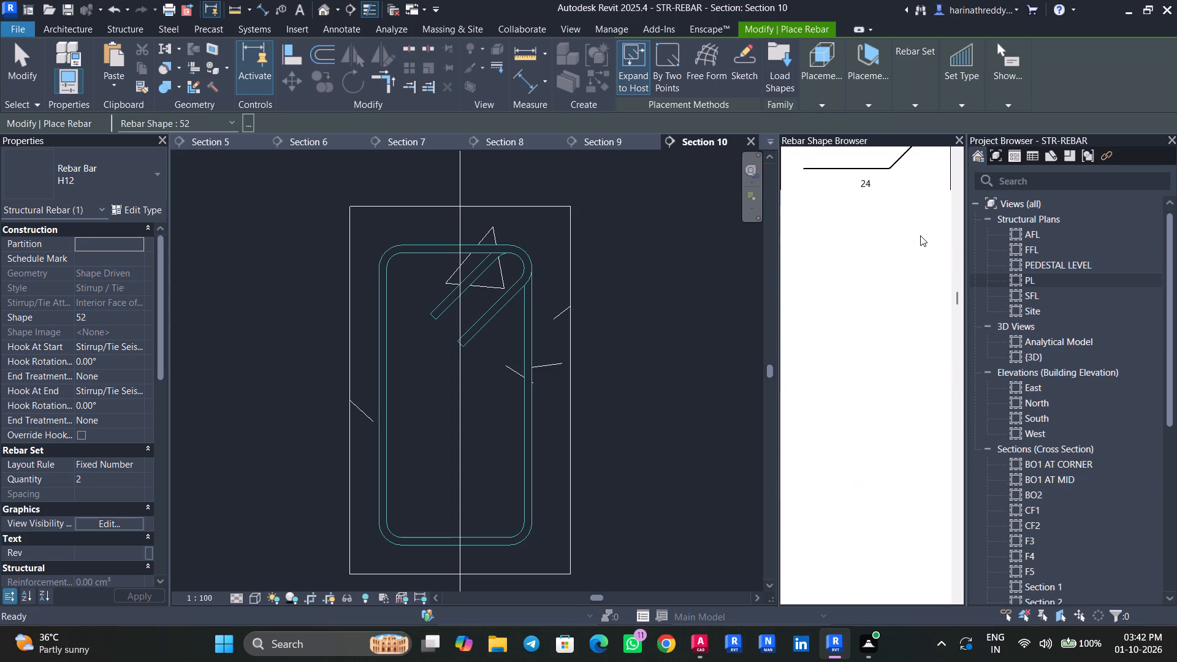
pyautogui.scroll(9, 920, 235)
pyautogui.scroll(-1, 920, 235)
pyautogui.scroll(18, 920, 235)
pyautogui.click(918, 210)
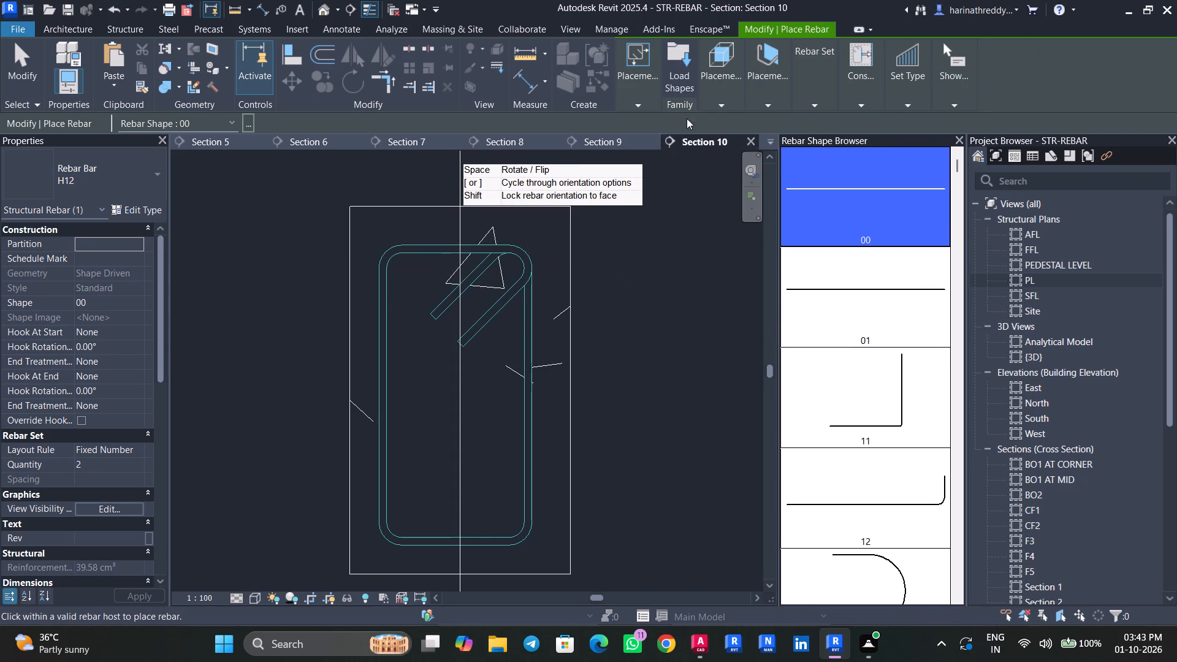
pyautogui.click(752, 104)
pyautogui.click(875, 134)
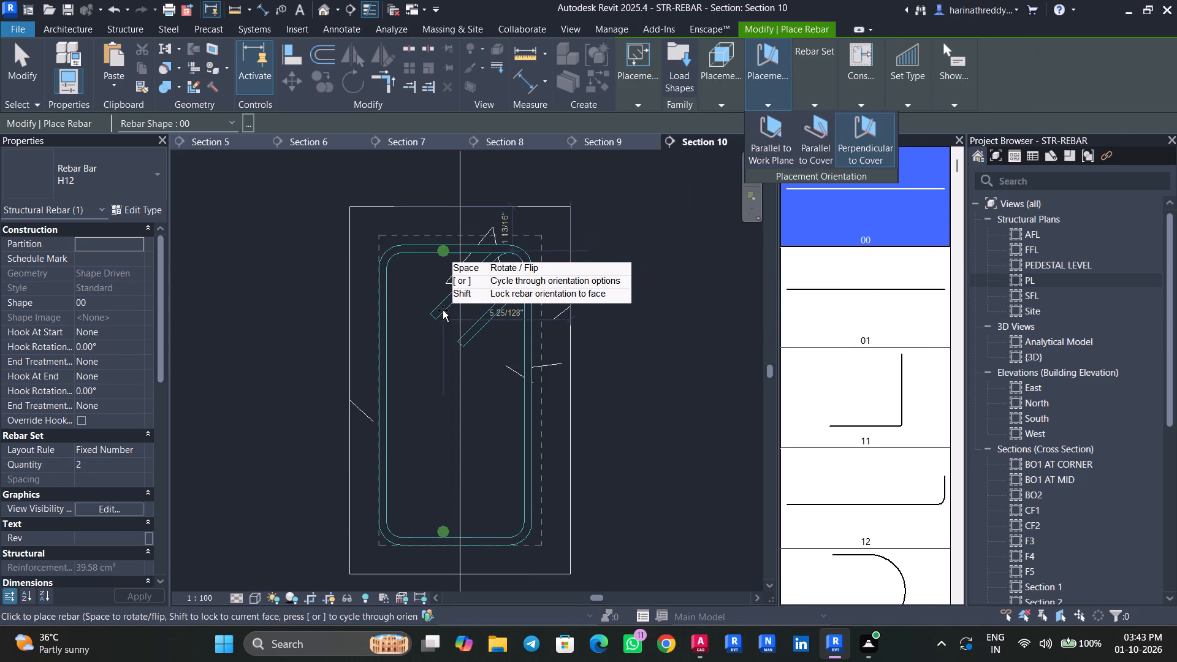
pyautogui.scroll(4, 414, 273)
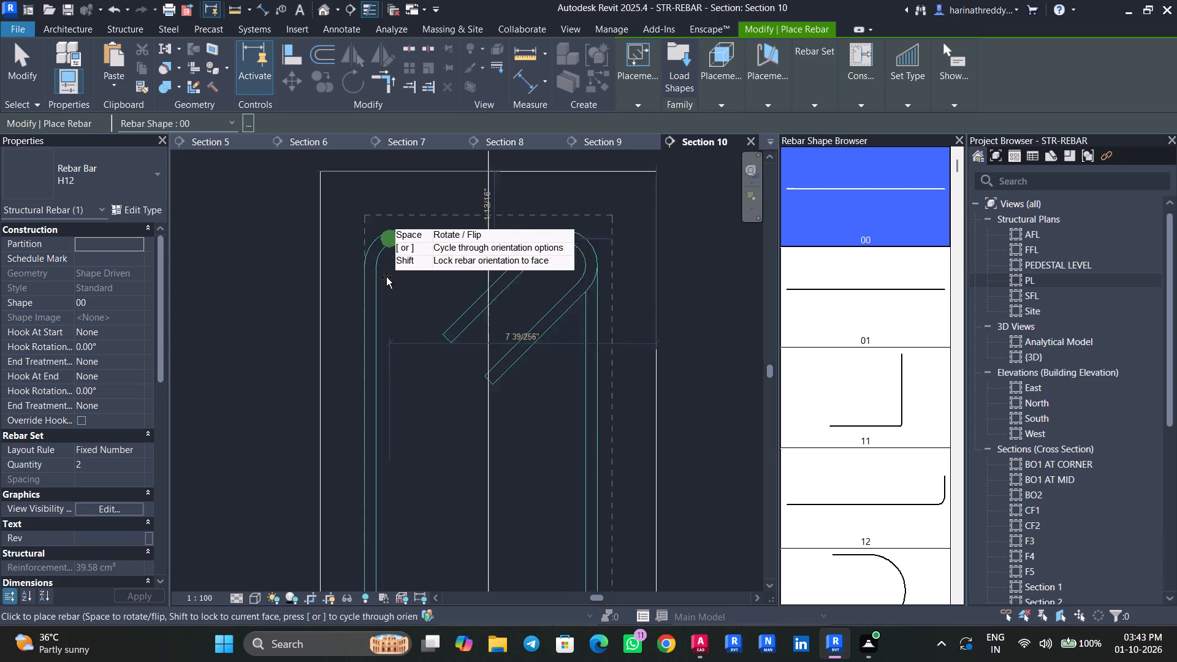
pyautogui.scroll(3, 386, 277)
pyautogui.scroll(-6, 383, 291)
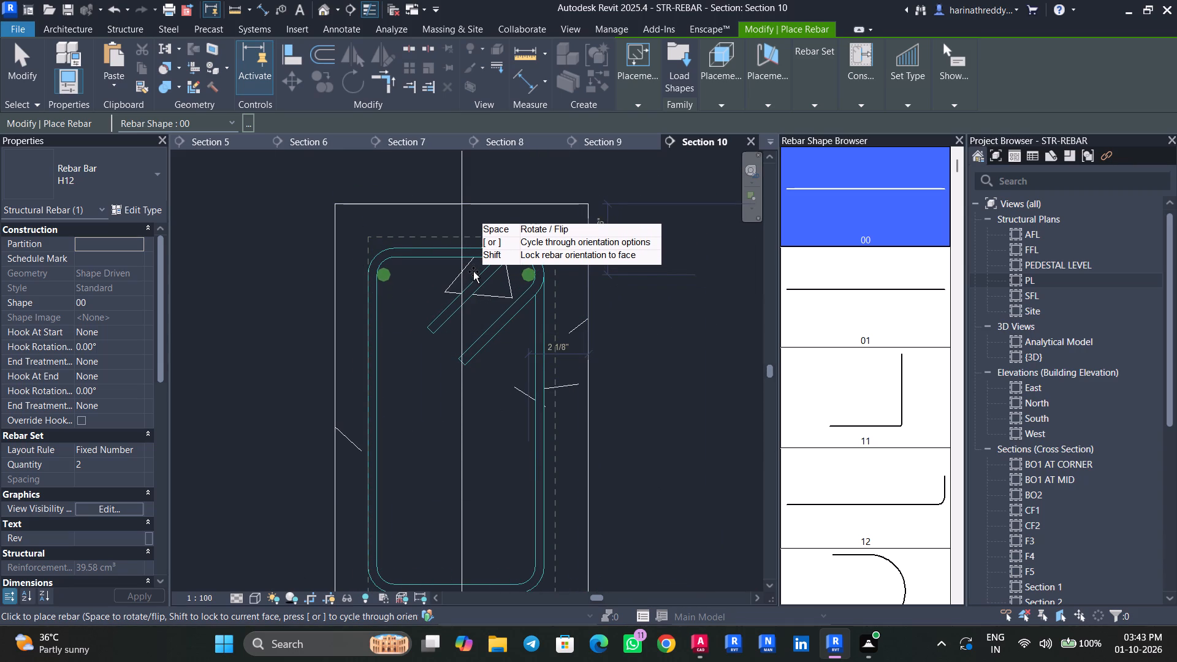
pyautogui.click(468, 270)
pyautogui.press('Escape')
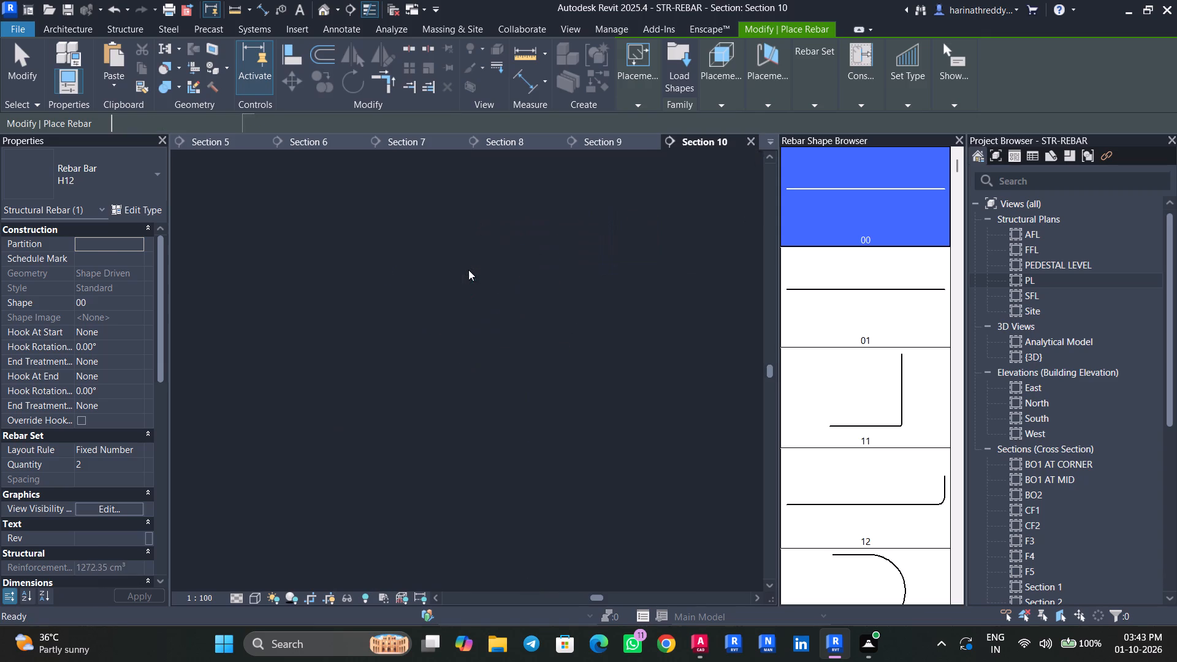
pyautogui.press('Escape')
pyautogui.press('Escape')
# Nudge the top bar set up toward the stirrup corners, about 2 1/4" from the beam's side face.
pyautogui.scroll(4, 524, 275)
pyautogui.click(524, 275)
pyautogui.scroll(7, 524, 275)
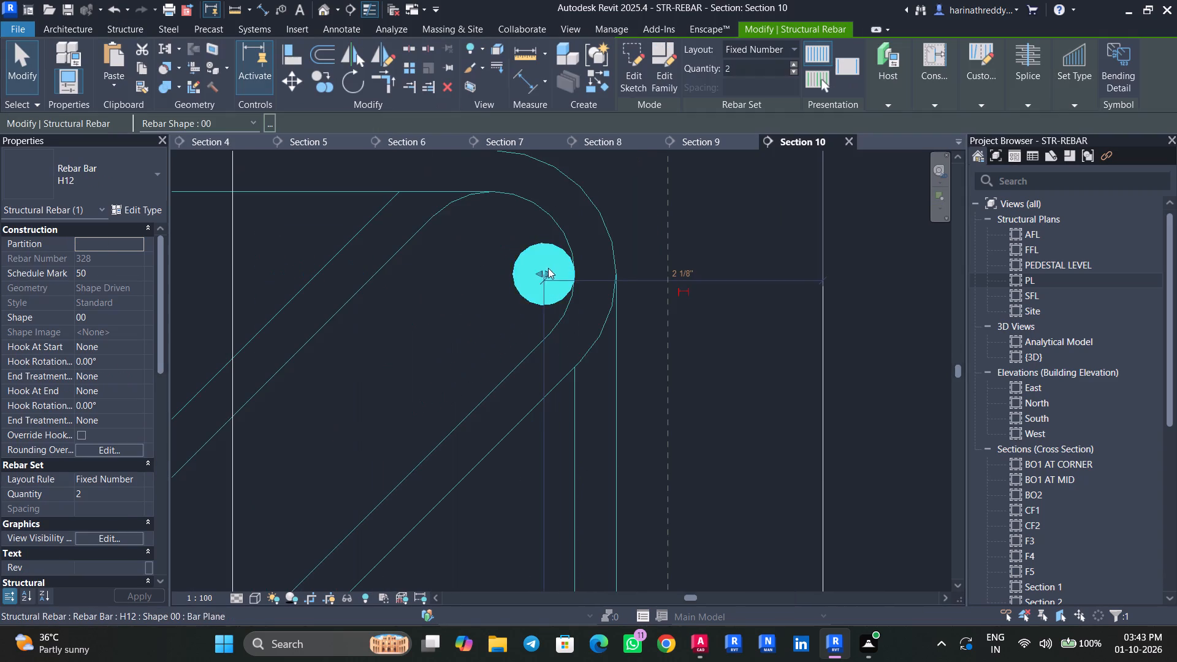
pyautogui.moveTo(546, 259); pyautogui.dragTo(537, 230)
pyautogui.scroll(-8, 425, 267)
pyautogui.moveTo(395, 282); pyautogui.dragTo(422, 291, button='middle')
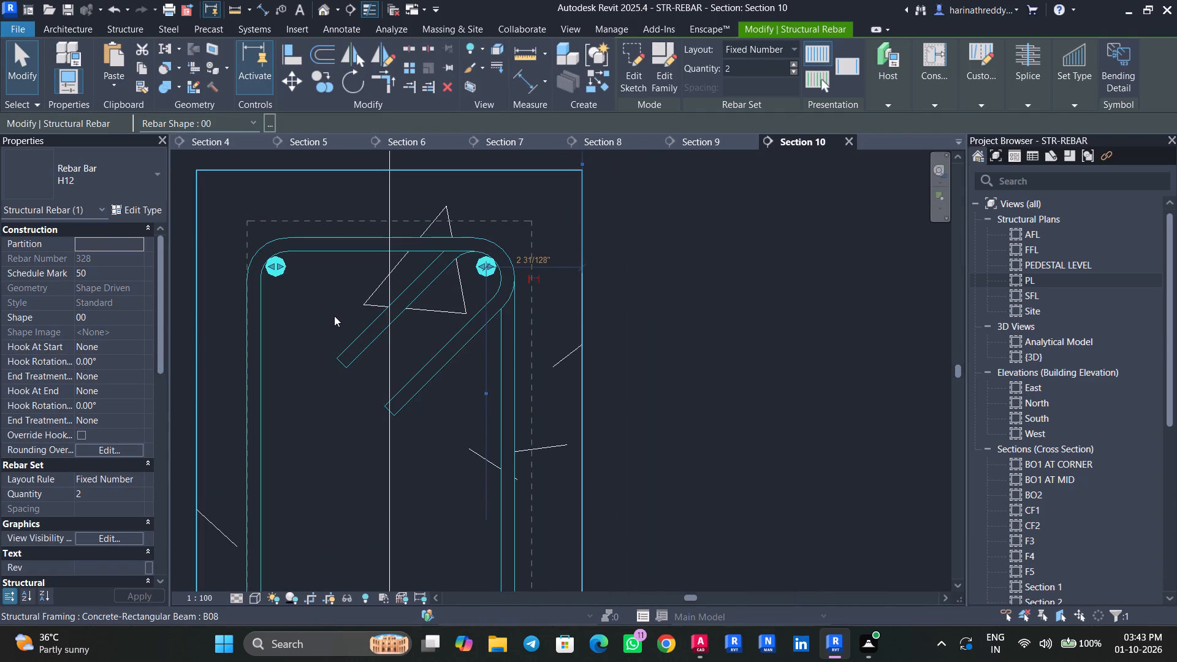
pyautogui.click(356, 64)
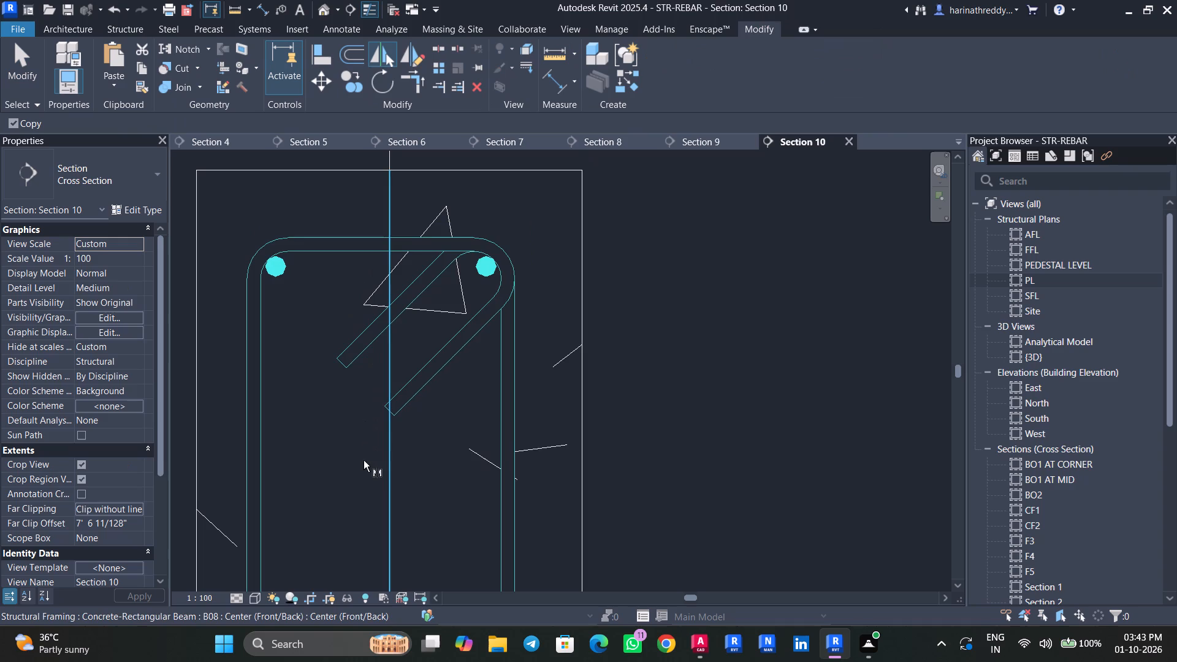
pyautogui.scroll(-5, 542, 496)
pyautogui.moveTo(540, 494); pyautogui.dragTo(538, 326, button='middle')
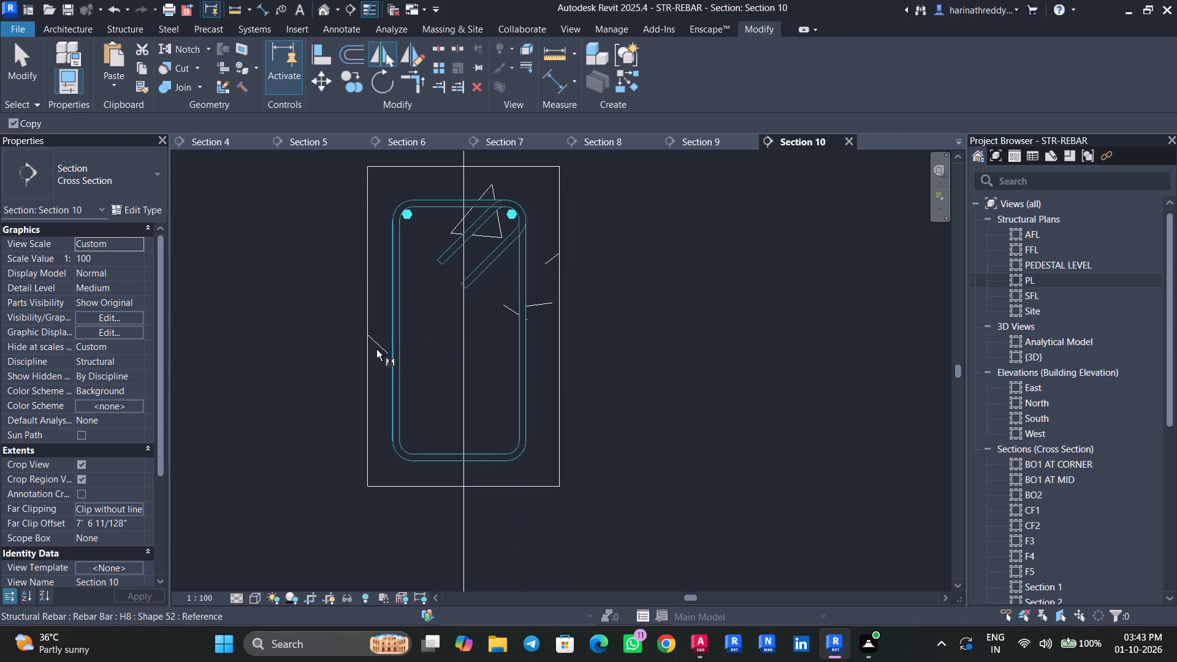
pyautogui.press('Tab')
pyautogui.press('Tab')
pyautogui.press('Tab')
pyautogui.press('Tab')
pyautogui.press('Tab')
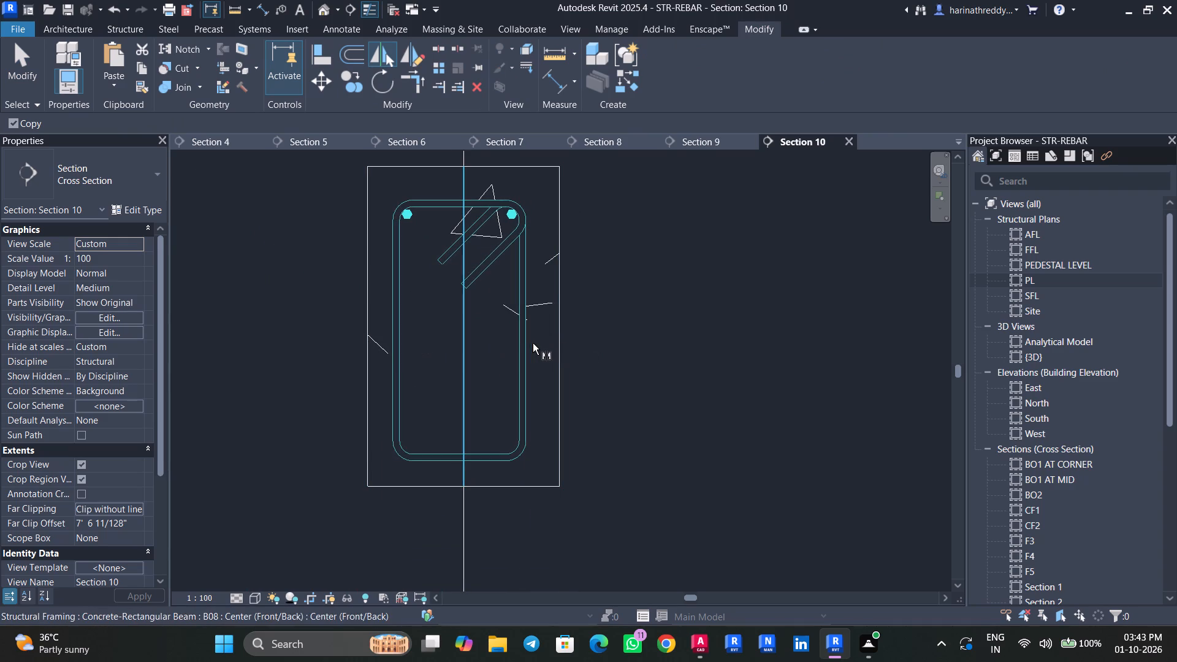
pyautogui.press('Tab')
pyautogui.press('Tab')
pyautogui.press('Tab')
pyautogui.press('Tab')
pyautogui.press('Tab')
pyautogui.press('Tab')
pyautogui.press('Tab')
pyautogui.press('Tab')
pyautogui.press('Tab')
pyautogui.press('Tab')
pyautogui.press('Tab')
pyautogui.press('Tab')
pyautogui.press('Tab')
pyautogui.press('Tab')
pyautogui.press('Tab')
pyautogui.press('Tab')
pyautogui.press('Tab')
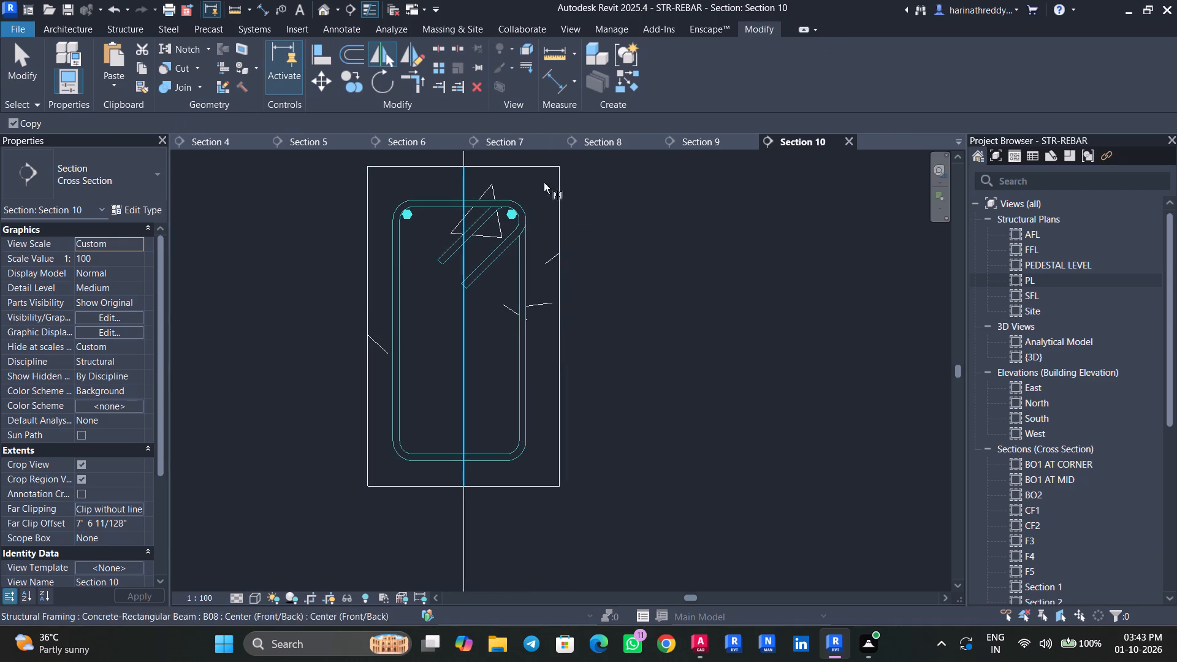
# Mirror a copy of the B08 top bar set to the bottom about a horizontal axis drawn at the beam's mid-height.
pyautogui.click(415, 57)
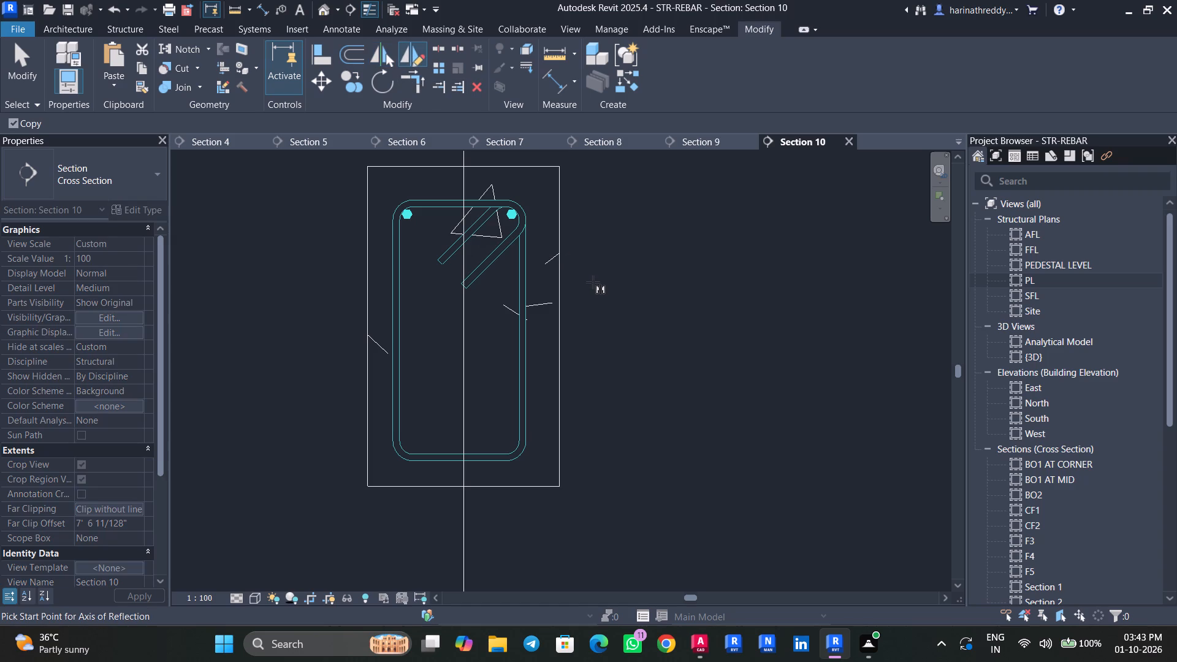
pyautogui.click(565, 325)
pyautogui.click(662, 330)
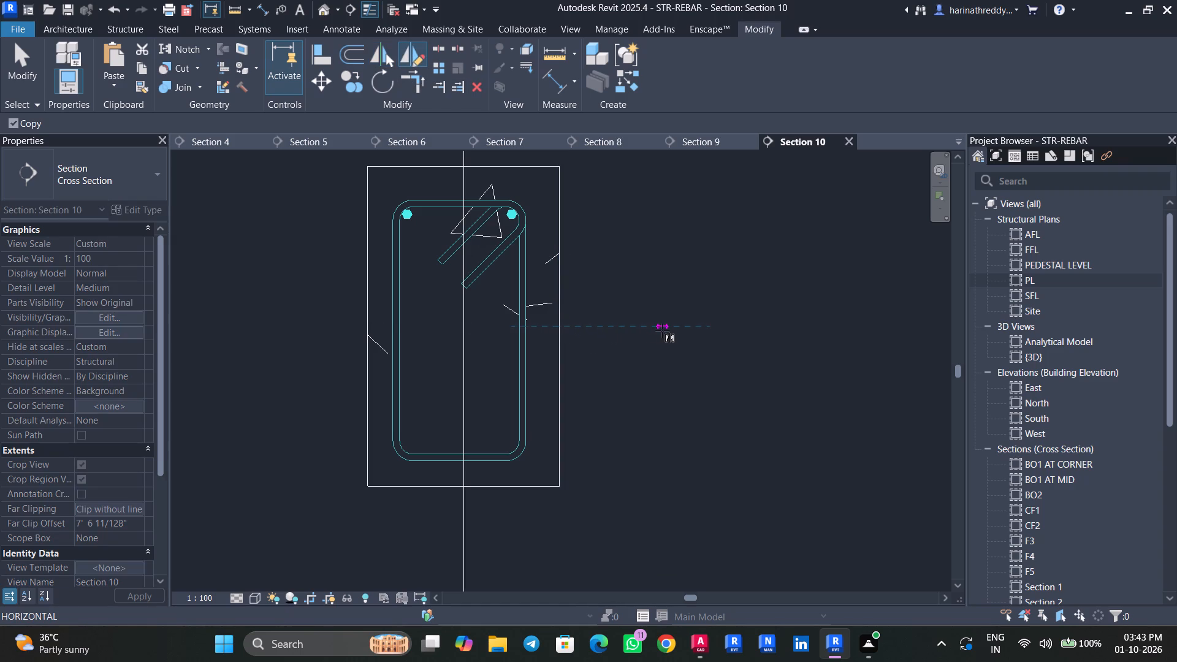
pyautogui.press('Escape')
pyautogui.press('Escape')
pyautogui.press('Escape')
pyautogui.press('Escape')
# Nudge the bottom H12 bar set down toward the lower corners of the B08 stirrup.
pyautogui.scroll(2, 417, 439)
pyautogui.scroll(-1, 417, 439)
pyautogui.scroll(1, 417, 439)
pyautogui.click(405, 439)
pyautogui.scroll(5, 409, 441)
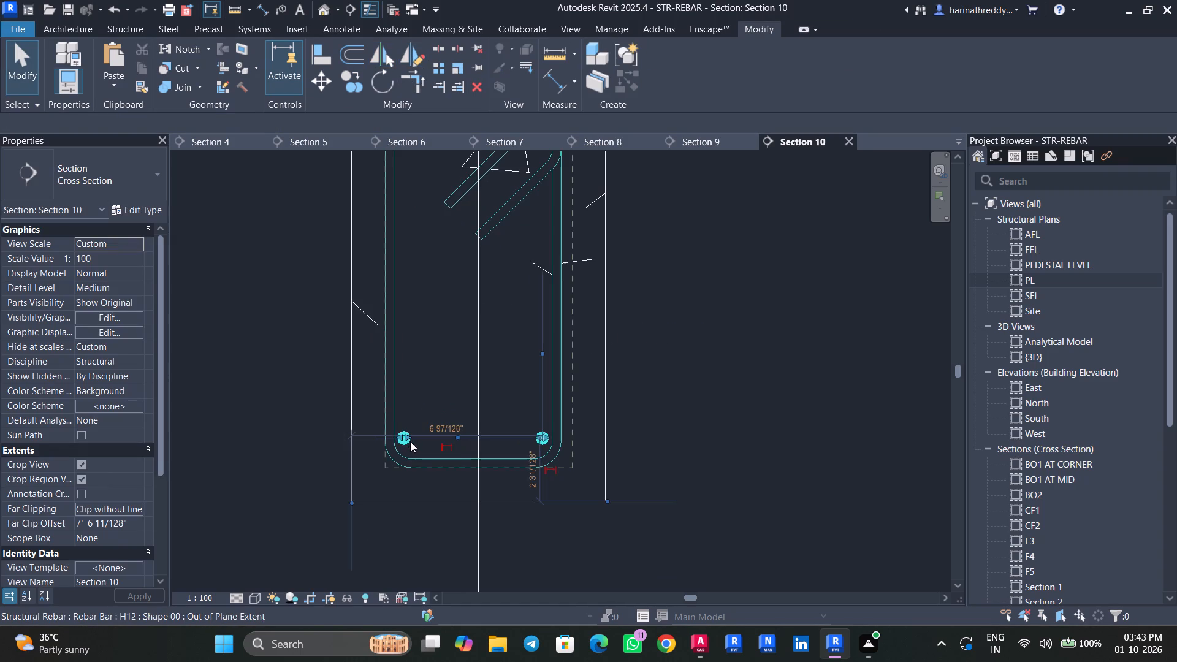
pyautogui.scroll(5, 410, 441)
pyautogui.moveTo(397, 436); pyautogui.dragTo(399, 481)
# Select all instances of the H12 rebar and make them unobscured in the {3D} view.
pyautogui.scroll(-6, 508, 401)
pyautogui.moveTo(531, 344); pyautogui.dragTo(536, 464, button='middle')
pyautogui.scroll(-1, 536, 464)
pyautogui.scroll(1, 536, 457)
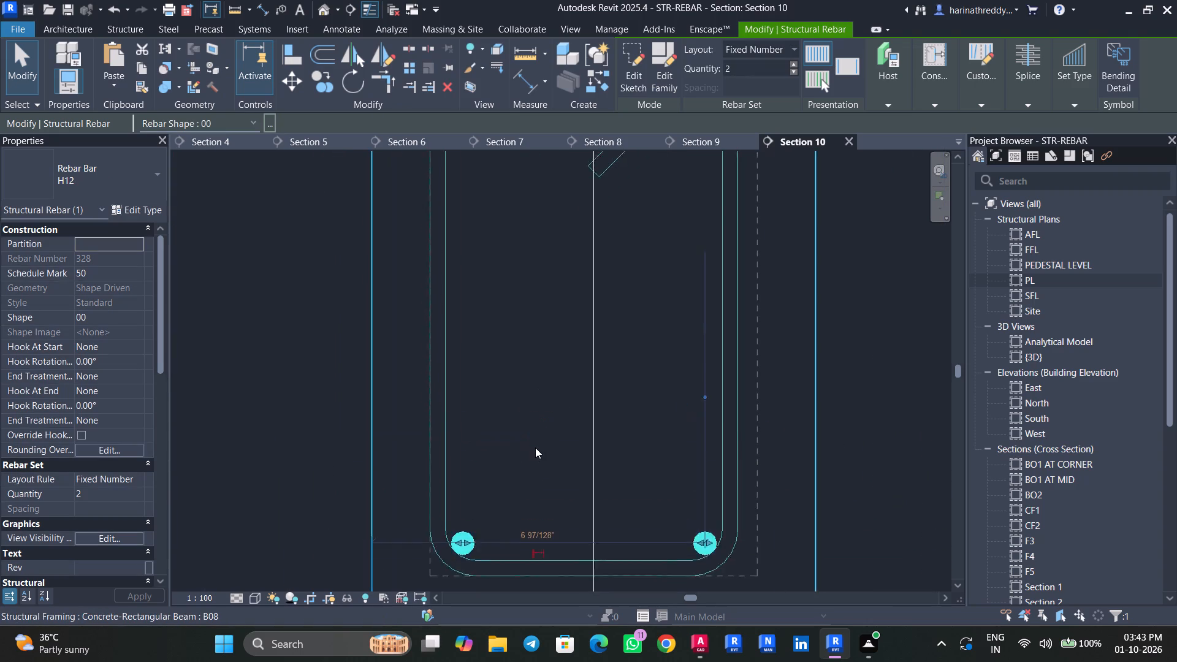
pyautogui.scroll(-3, 535, 447)
pyautogui.write('SA')
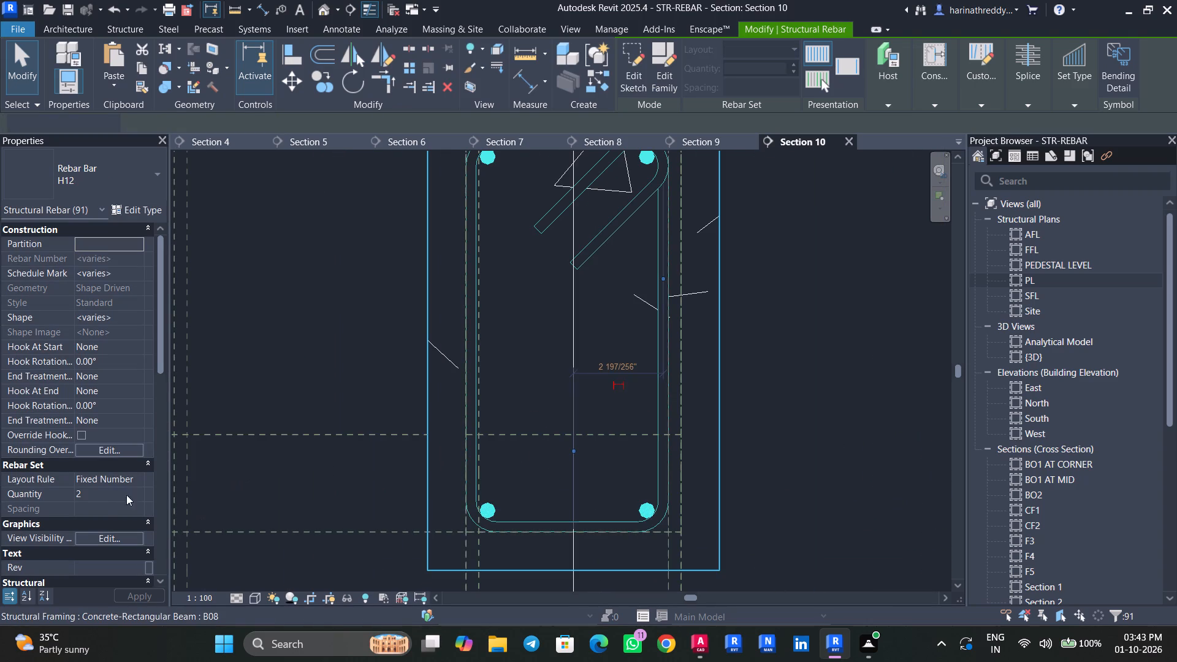
pyautogui.click(100, 535)
pyautogui.click(714, 283)
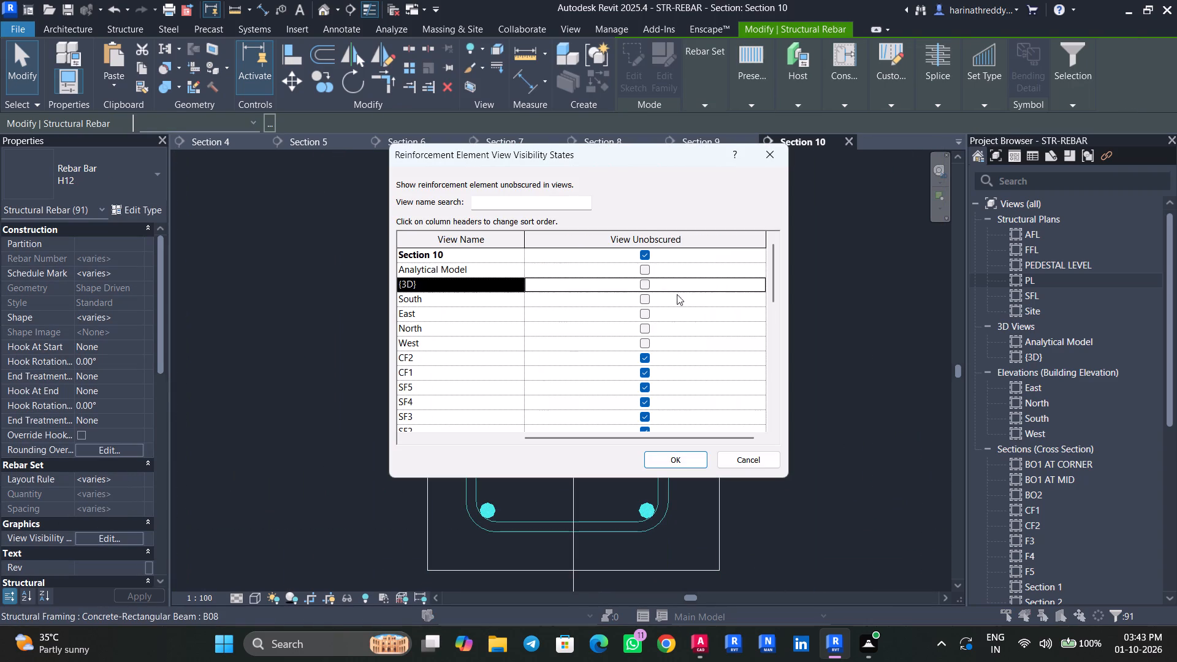
pyautogui.click(649, 284)
pyautogui.click(664, 457)
pyautogui.press('Escape')
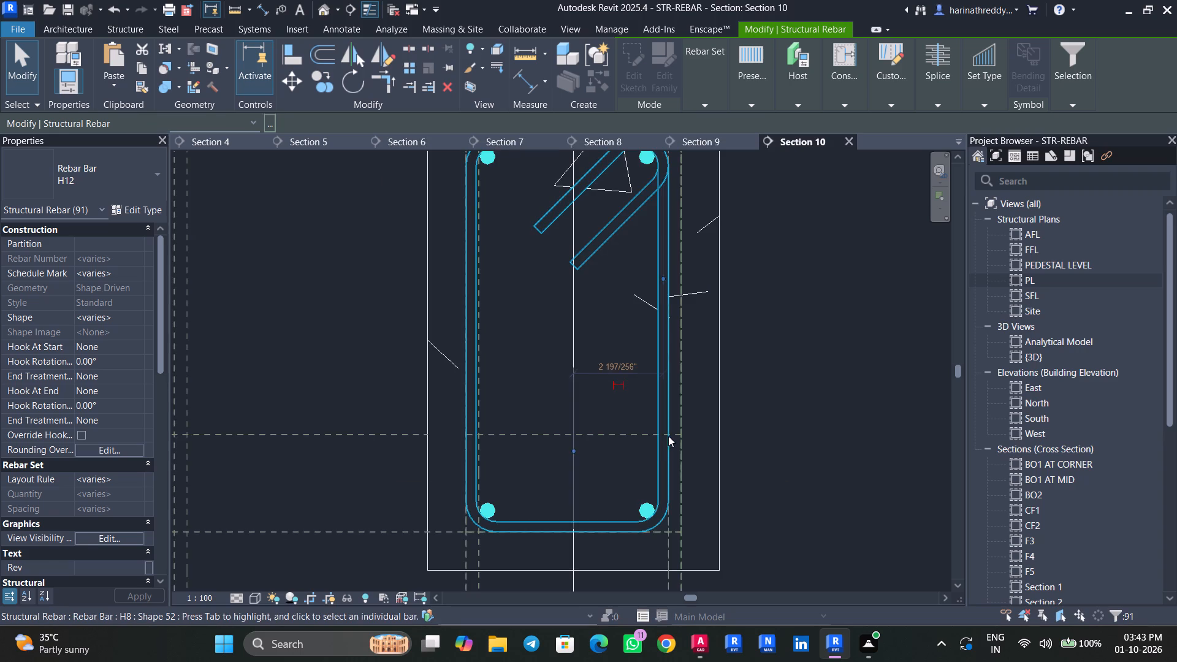
# Make the B08 H8 stirrup set unobscured in the {3D} view.
pyautogui.click(664, 433)
pyautogui.click(137, 550)
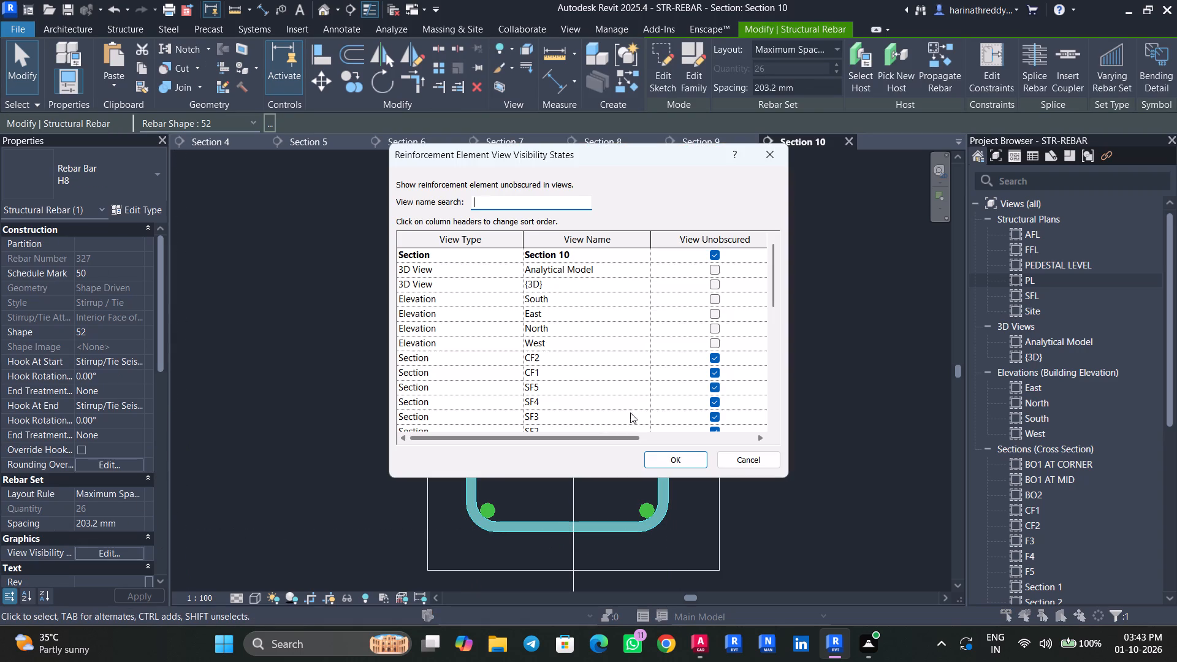
pyautogui.click(714, 284)
pyautogui.click(643, 284)
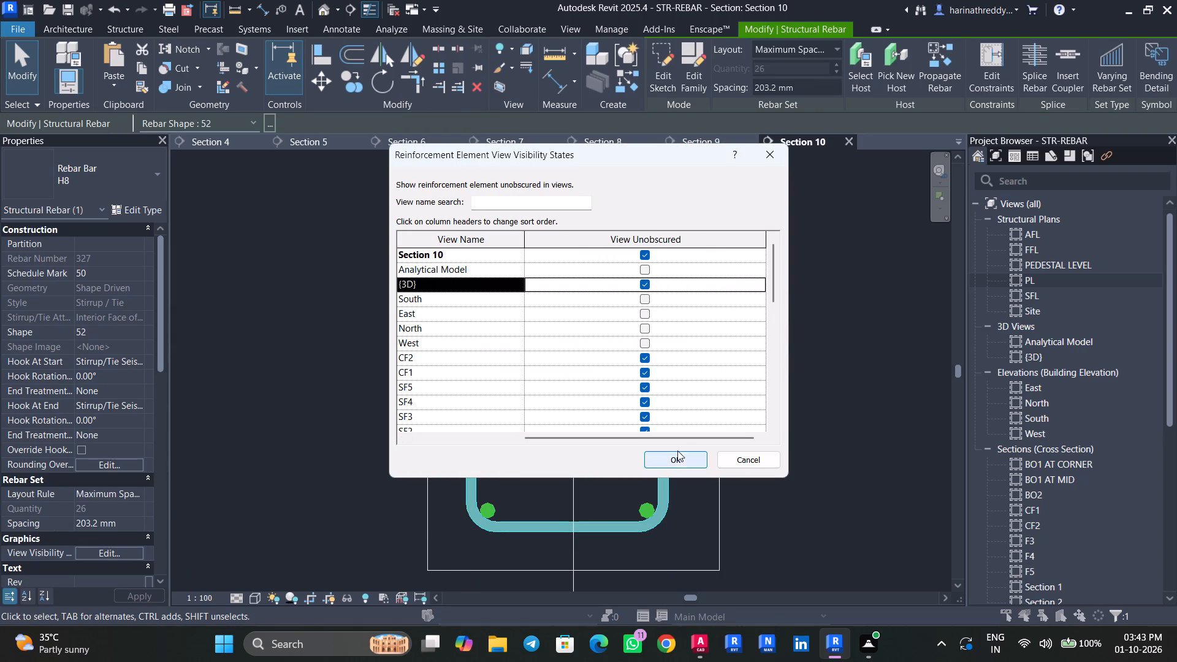
pyautogui.click(677, 458)
pyautogui.press('Escape')
pyautogui.press('Escape')
# Examine the B08 reinforcement in the {3D} view and look over the plinth beams for those still without rebar.
pyautogui.click(327, 13)
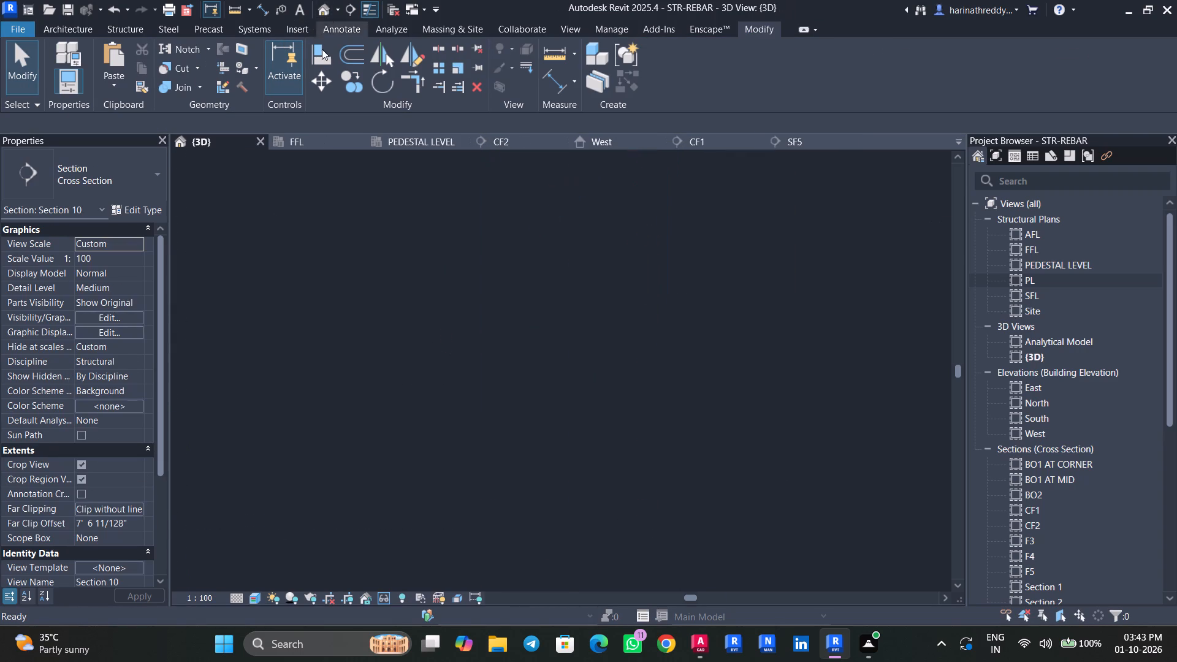
pyautogui.scroll(9, 619, 512)
pyautogui.moveTo(629, 514); pyautogui.dragTo(439, 489, button='middle')
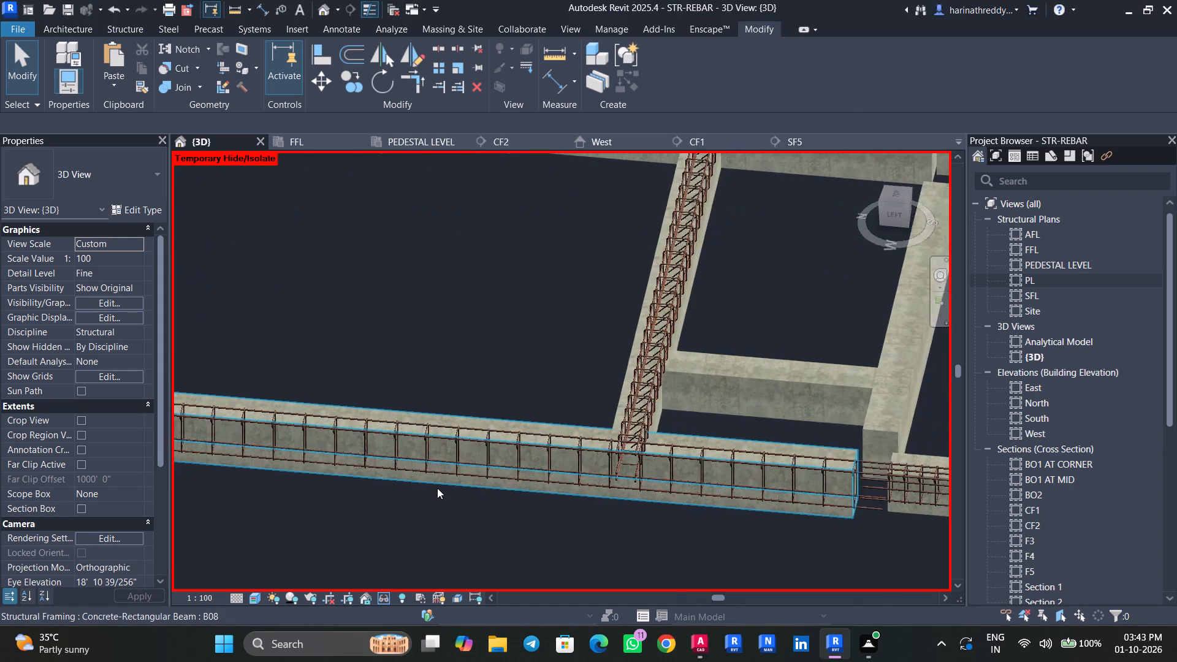
pyautogui.scroll(-5, 437, 488)
pyautogui.press('Escape')
pyautogui.press('Escape')
pyautogui.scroll(10, 403, 482)
pyautogui.scroll(-11, 383, 478)
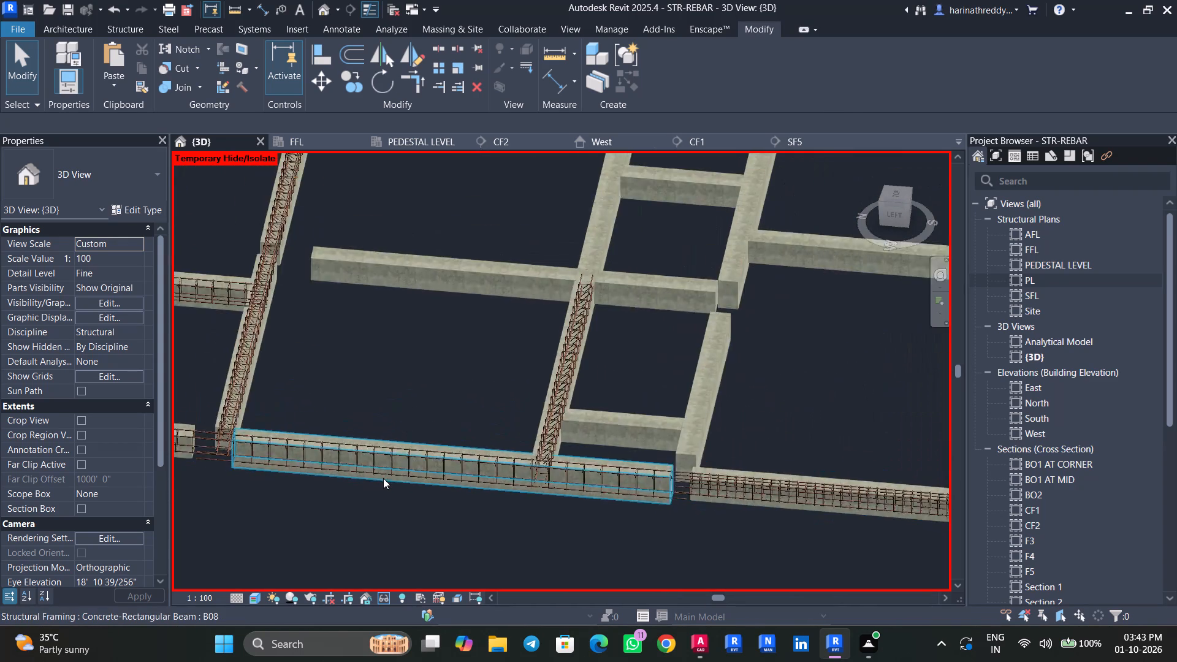
pyautogui.scroll(-2, 383, 478)
pyautogui.moveTo(423, 392); pyautogui.dragTo(430, 473, button='middle')
pyautogui.click(438, 436)
pyautogui.keyDown('shift'); pyautogui.moveTo(454, 459); pyautogui.dragTo(372, 520, button='middle'); pyautogui.keyUp('shift')
pyautogui.scroll(-1, 389, 470)
pyautogui.scroll(1, 389, 470)
pyautogui.scroll(-1, 390, 468)
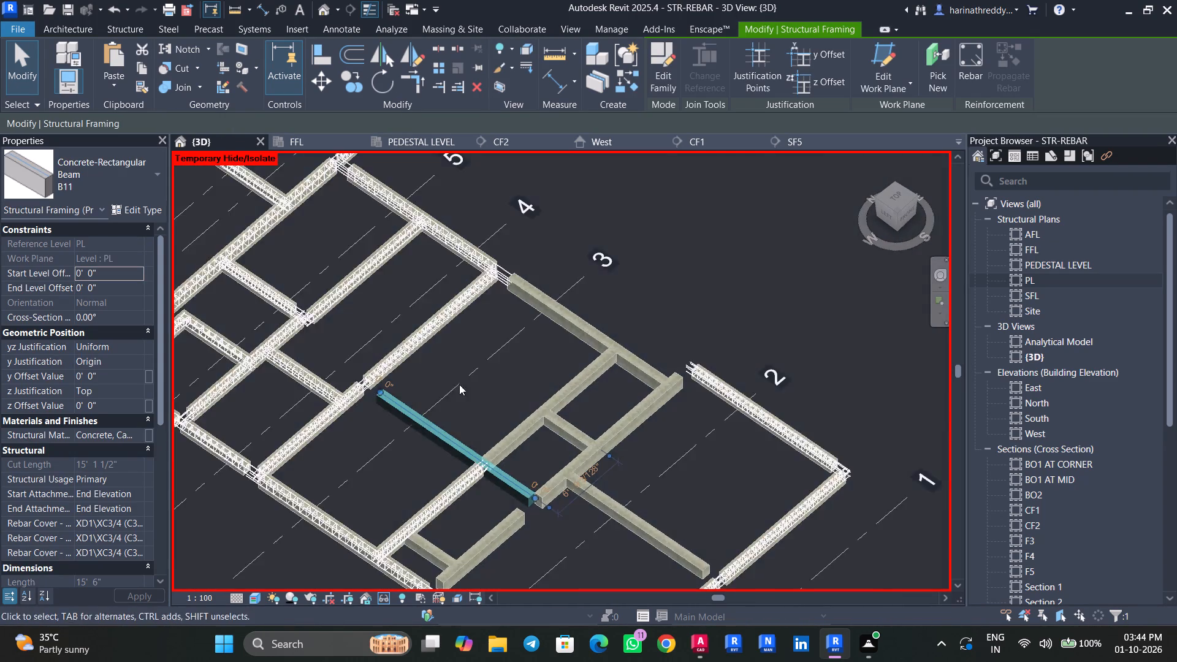
pyautogui.moveTo(462, 385); pyautogui.dragTo(541, 310, button='middle')
pyautogui.scroll(-3, 541, 309)
pyautogui.moveTo(541, 309); pyautogui.dragTo(531, 367, button='middle')
pyautogui.press('Escape')
pyautogui.press('Escape')
pyautogui.press('Escape')
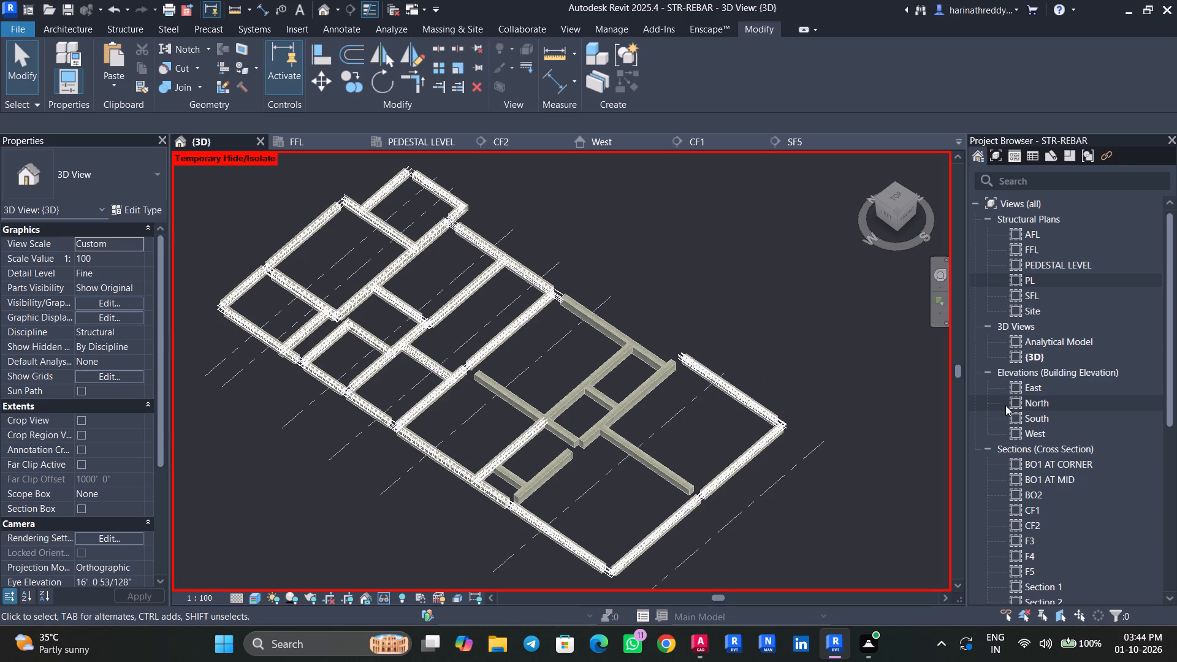
pyautogui.scroll(4, 647, 417)
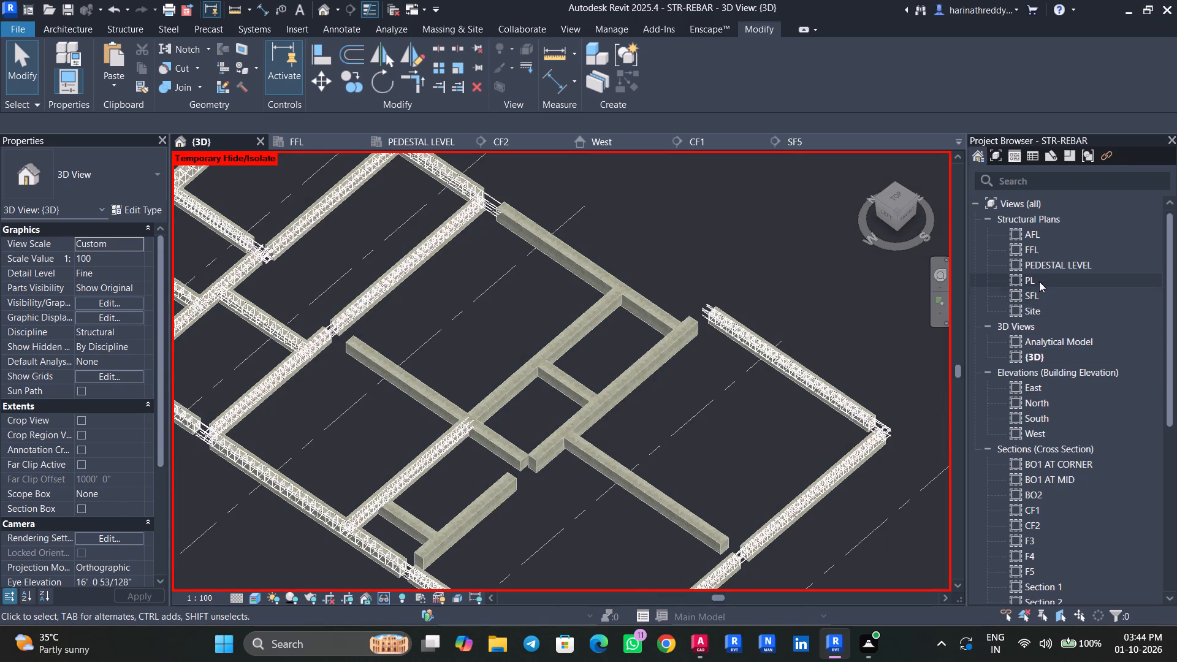
# Open the PL structural plan and cut a horizontal section across beam B11 between grids 2 and 3.
pyautogui.doubleClick(1039, 281)
pyautogui.scroll(1, 539, 351)
pyautogui.scroll(-6, 539, 351)
pyautogui.click(598, 358)
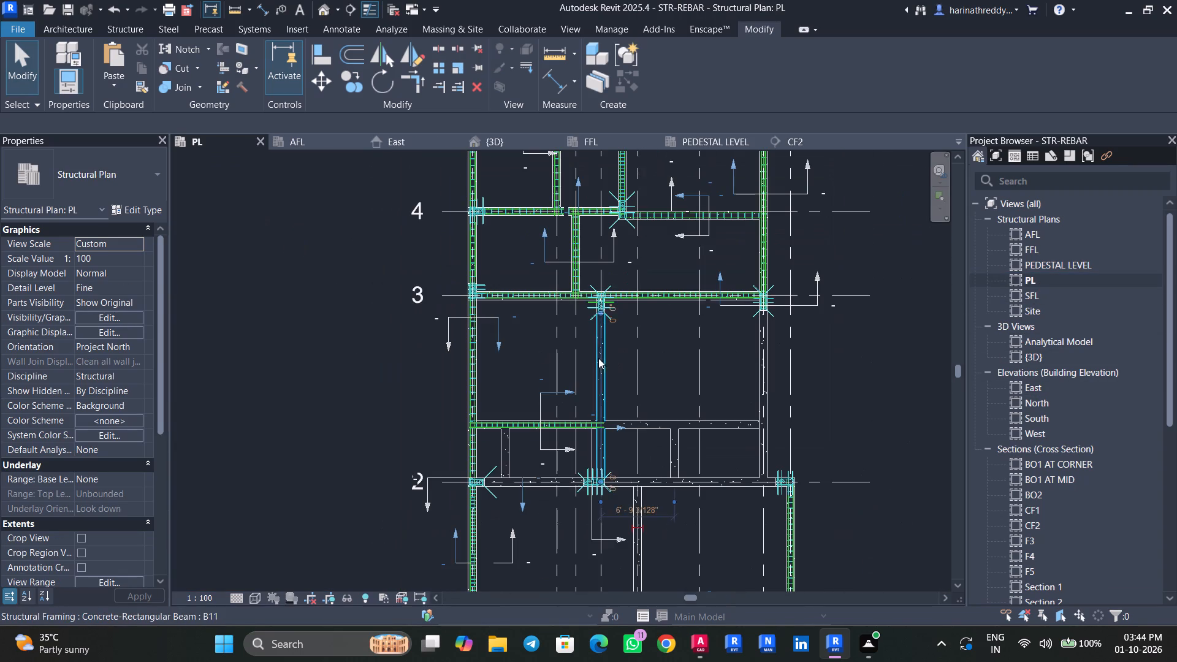
pyautogui.scroll(4, 601, 363)
pyautogui.click(346, 17)
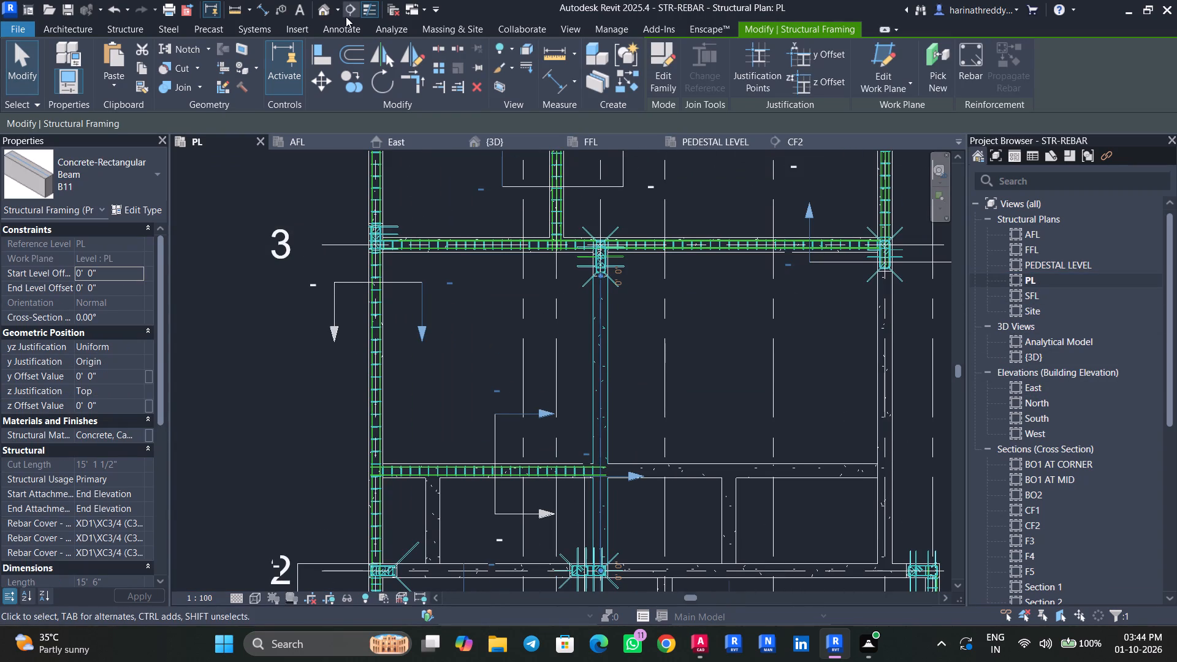
pyautogui.click(542, 397)
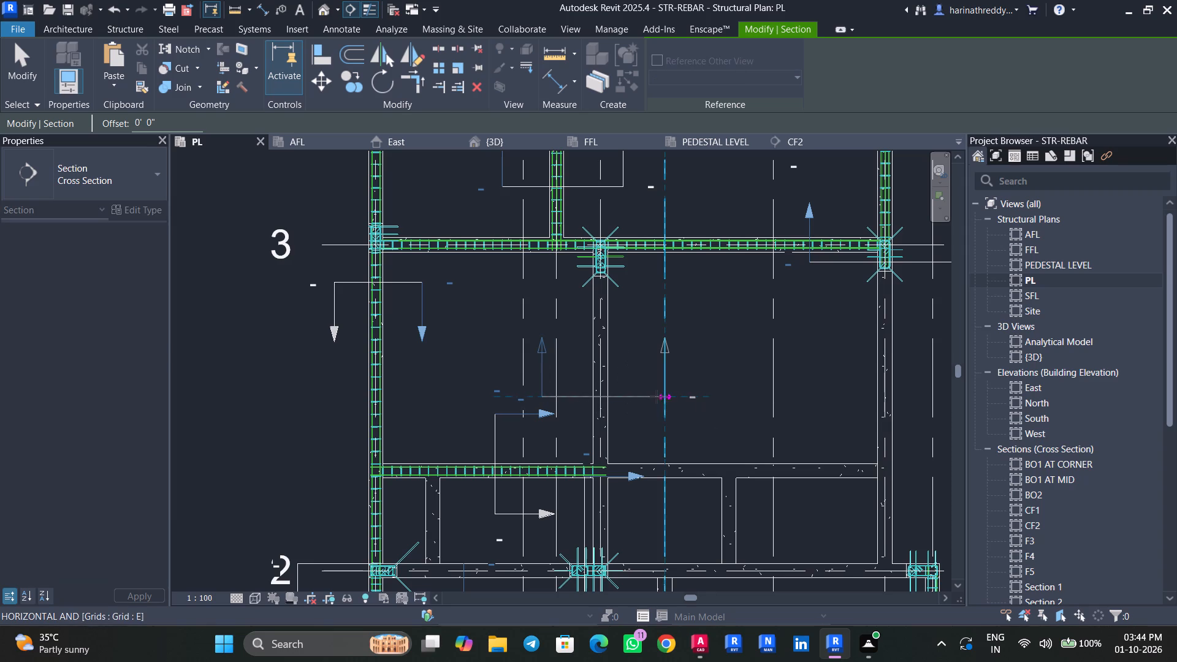
pyautogui.click(656, 397)
pyautogui.press('Escape')
pyautogui.press('Escape')
# Shorten the new B11 section's far clip to about 5' 5" so it ends before the grid 3 column.
pyautogui.click(618, 397)
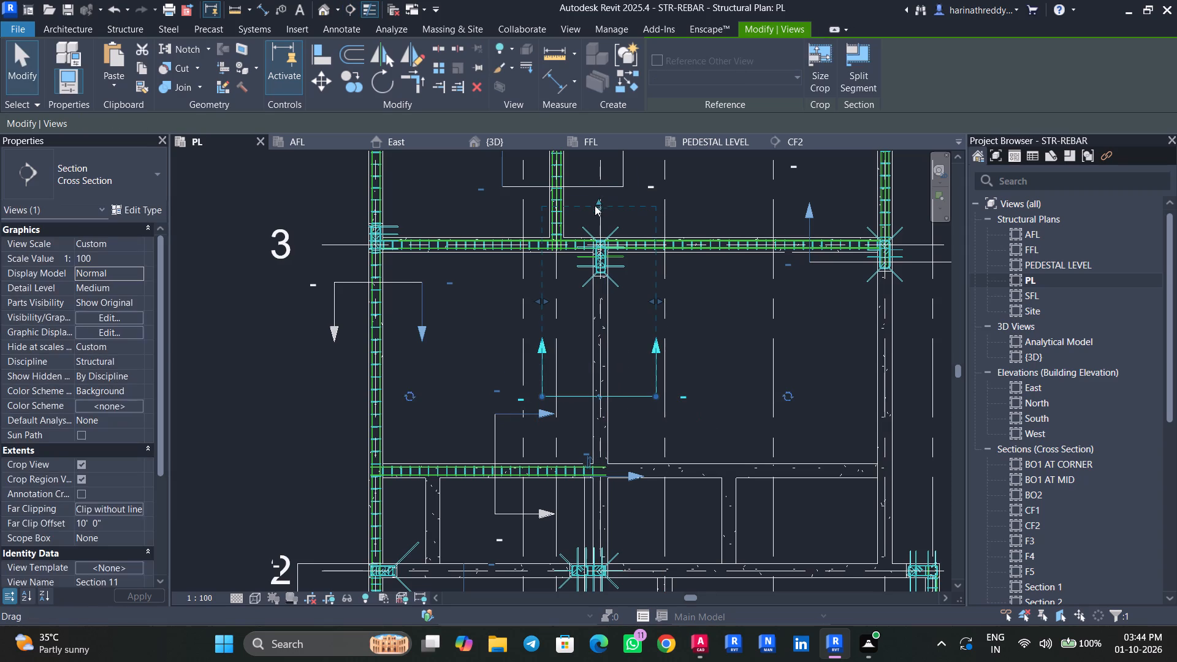
pyautogui.moveTo(595, 205); pyautogui.dragTo(604, 292)
pyautogui.press('Escape')
pyautogui.press('Escape')
# Open the view of the new section across beam B11.
pyautogui.click(622, 390)
pyautogui.scroll(4, 622, 390)
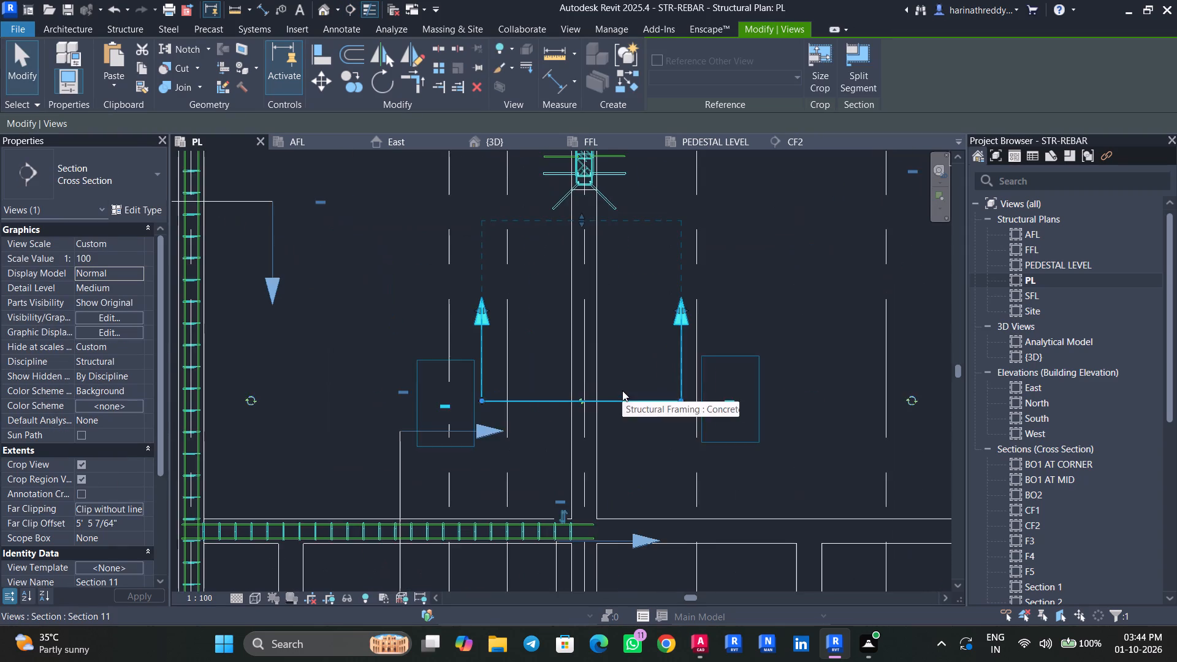
pyautogui.moveTo(622, 390); pyautogui.dragTo(547, 407, button='middle')
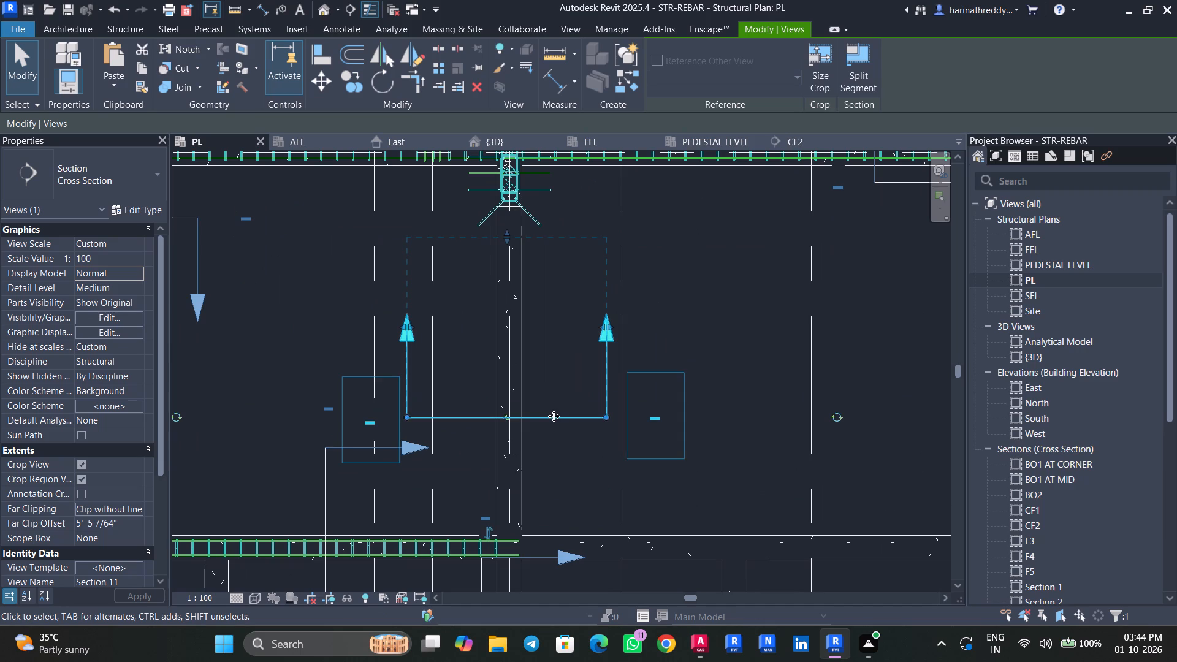
pyautogui.rightClick(557, 419)
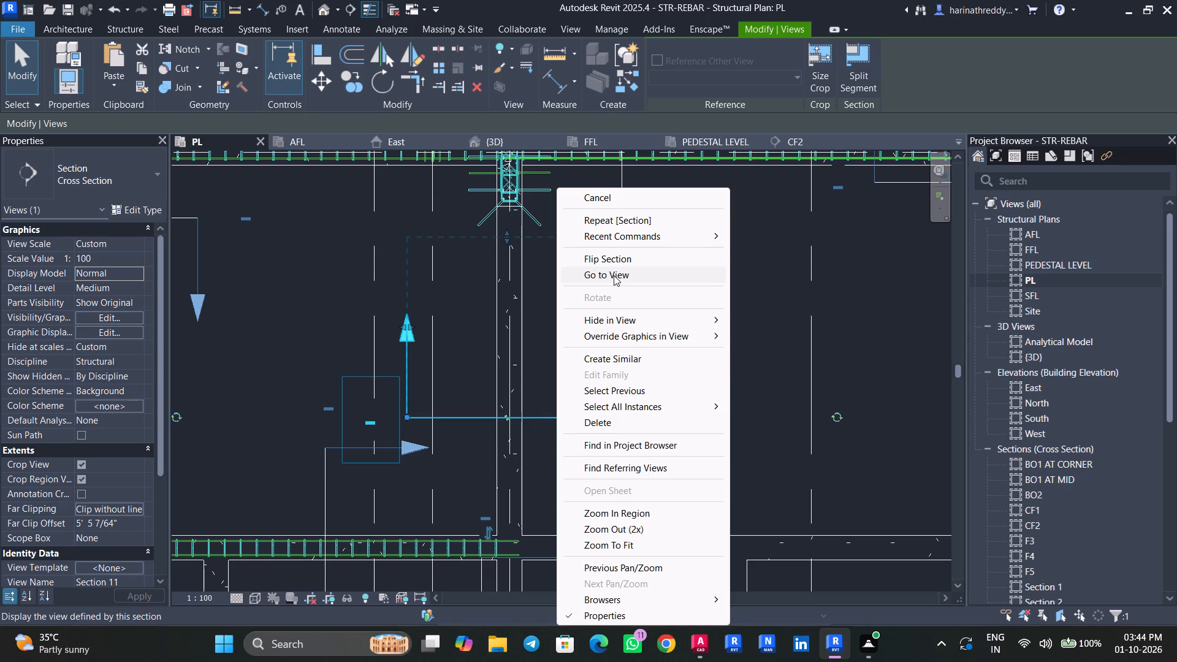
pyautogui.click(614, 275)
# Set the rebar cover of beam B11 to BEAM <30 mm> in the section view.
pyautogui.scroll(7, 563, 307)
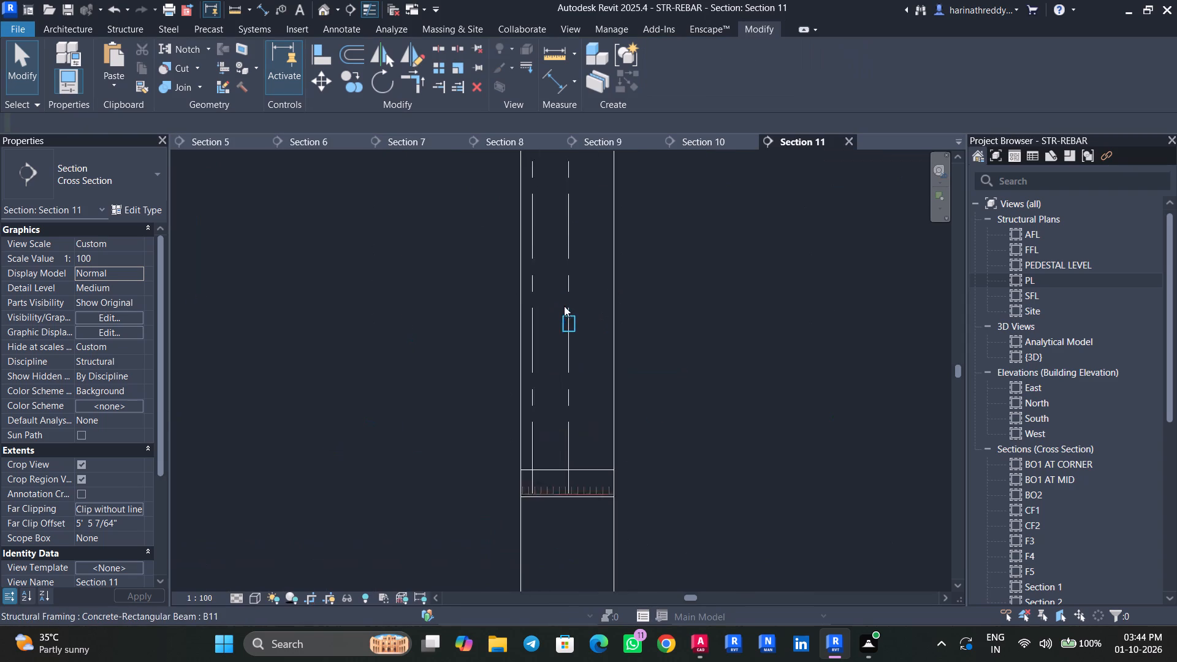
pyautogui.scroll(3, 564, 306)
pyautogui.moveTo(564, 306); pyautogui.dragTo(555, 390, button='middle')
pyautogui.scroll(4, 556, 377)
pyautogui.click(577, 422)
pyautogui.scroll(4, 584, 435)
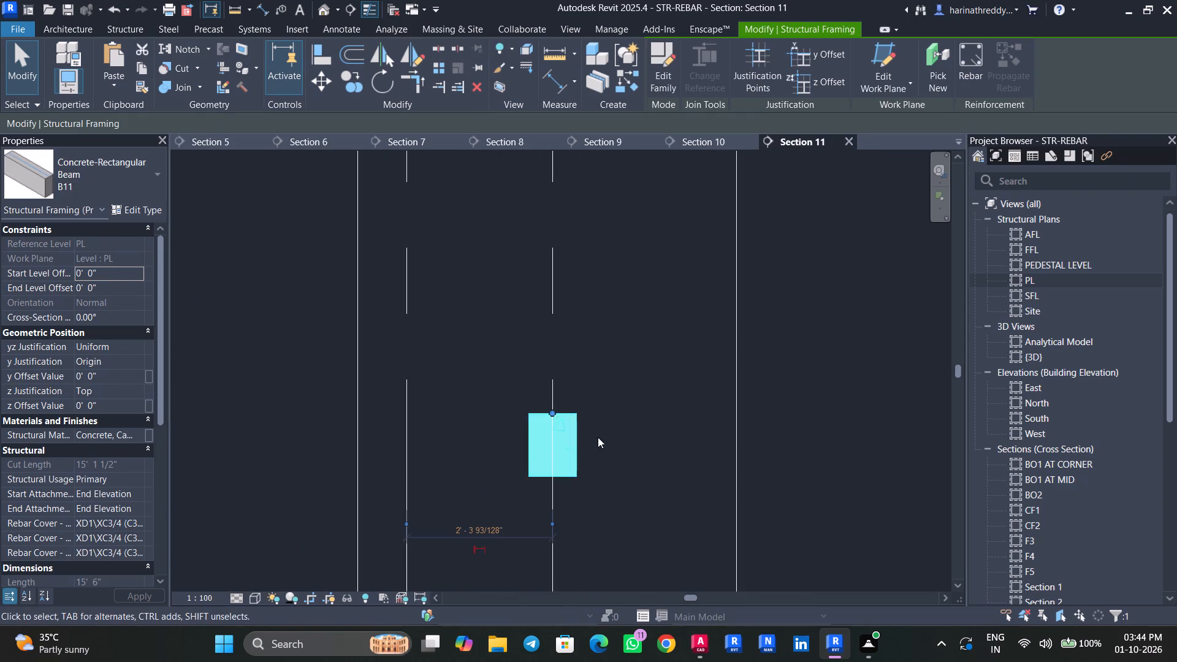
pyautogui.moveTo(598, 437); pyautogui.dragTo(587, 379, button='middle')
pyautogui.scroll(1, 594, 427)
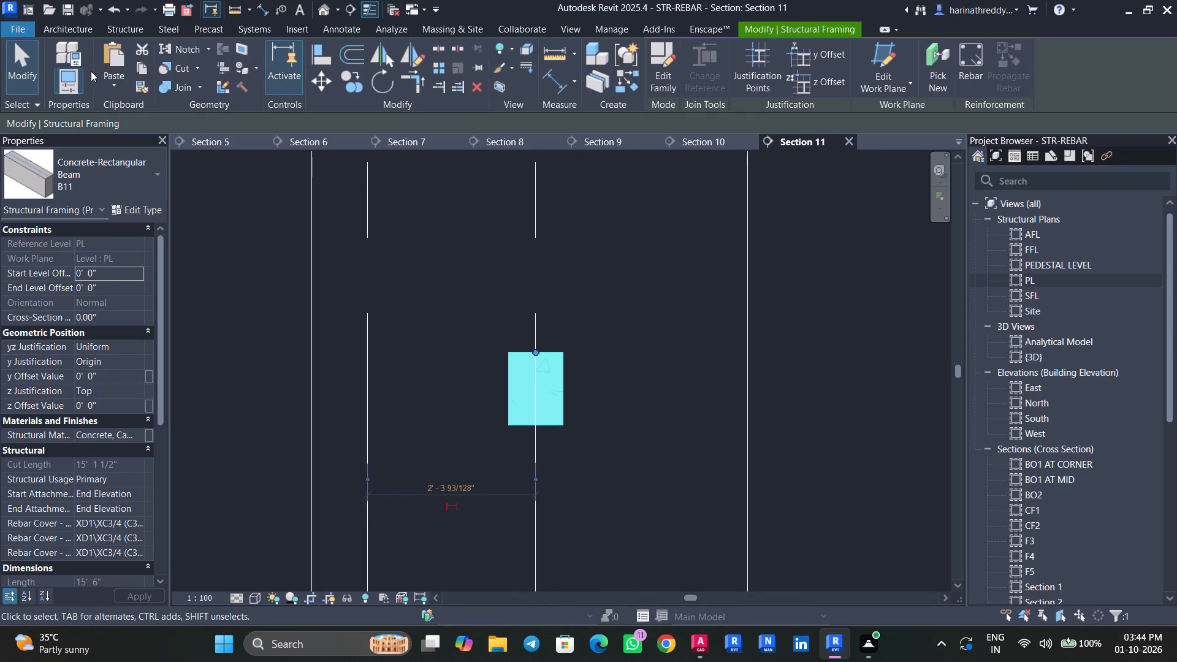
pyautogui.click(124, 34)
pyautogui.click(657, 90)
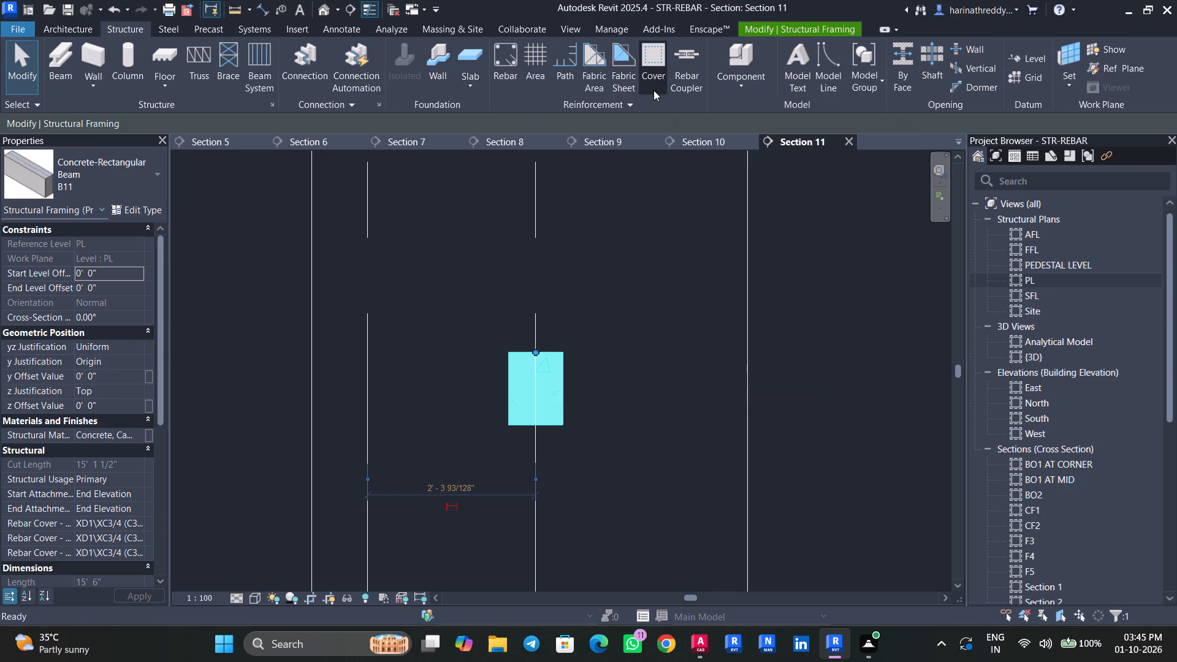
pyautogui.click(549, 351)
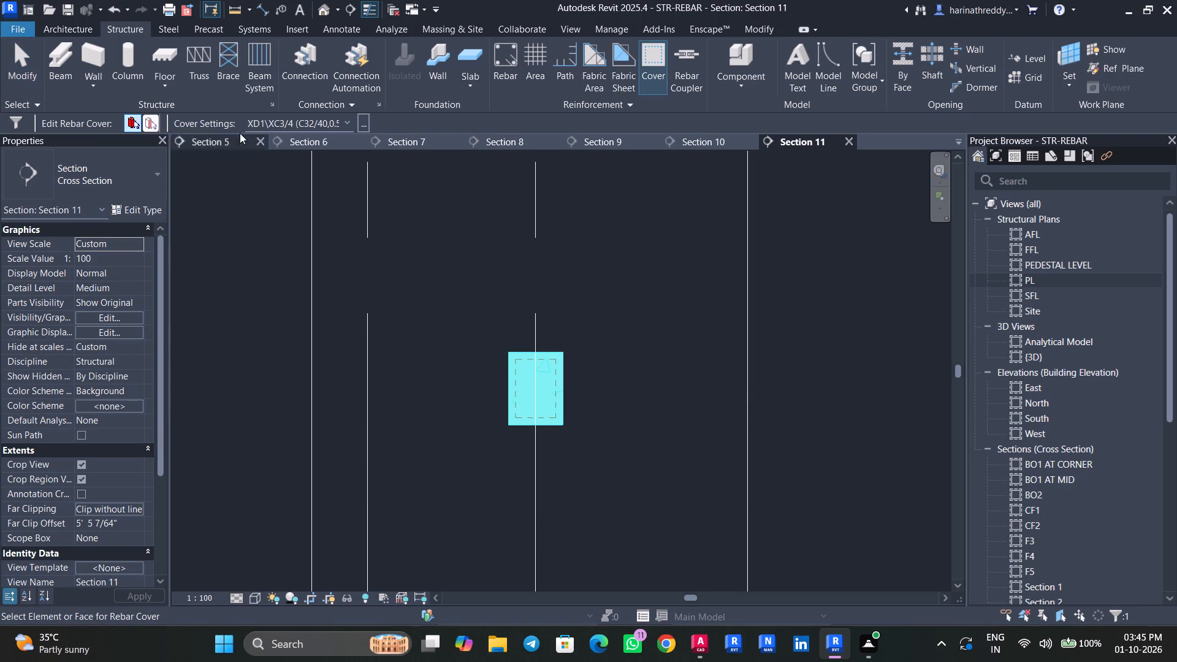
pyautogui.click(291, 121)
pyautogui.scroll(20, 305, 206)
pyautogui.click(312, 143)
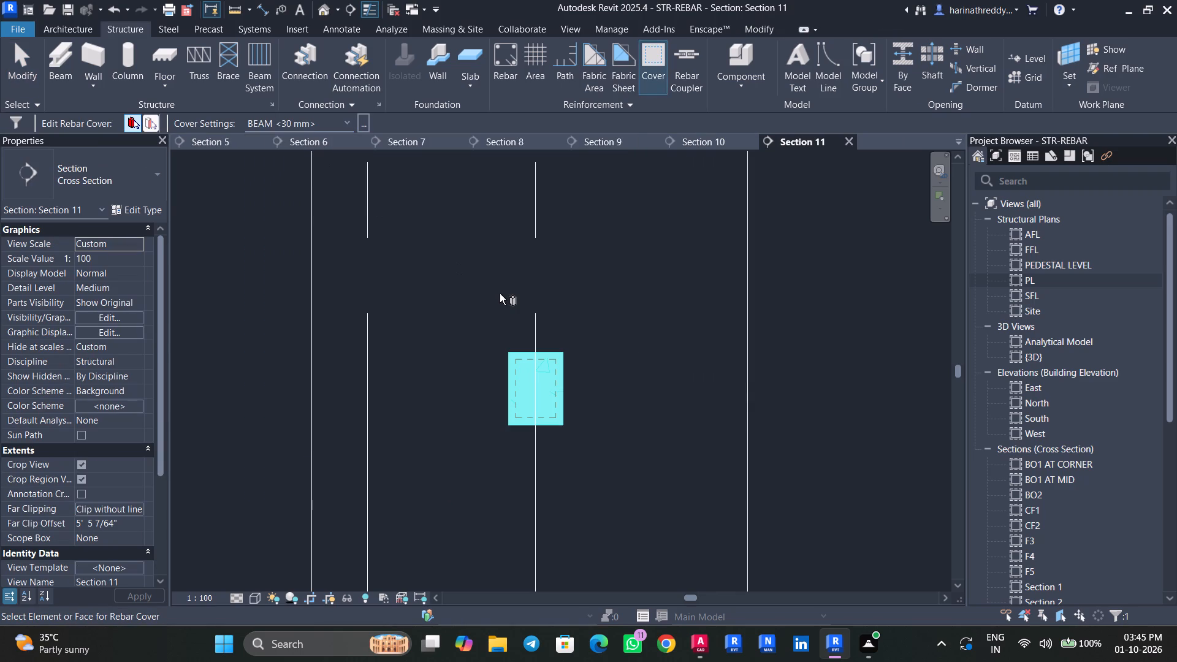
pyautogui.press('Escape')
pyautogui.press('Escape')
pyautogui.press('Escape')
pyautogui.press('Escape')
# Place a shape 52 stirrup in beam B11's section, oriented parallel to the work plane.
pyautogui.click(560, 356)
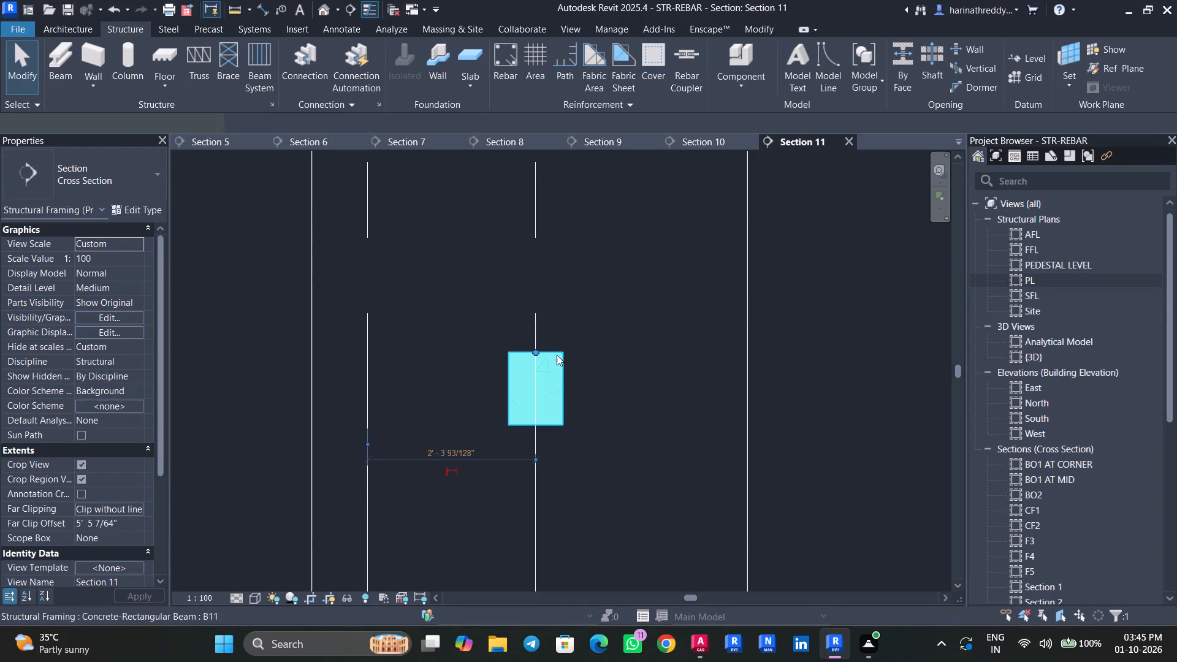
pyautogui.click(969, 81)
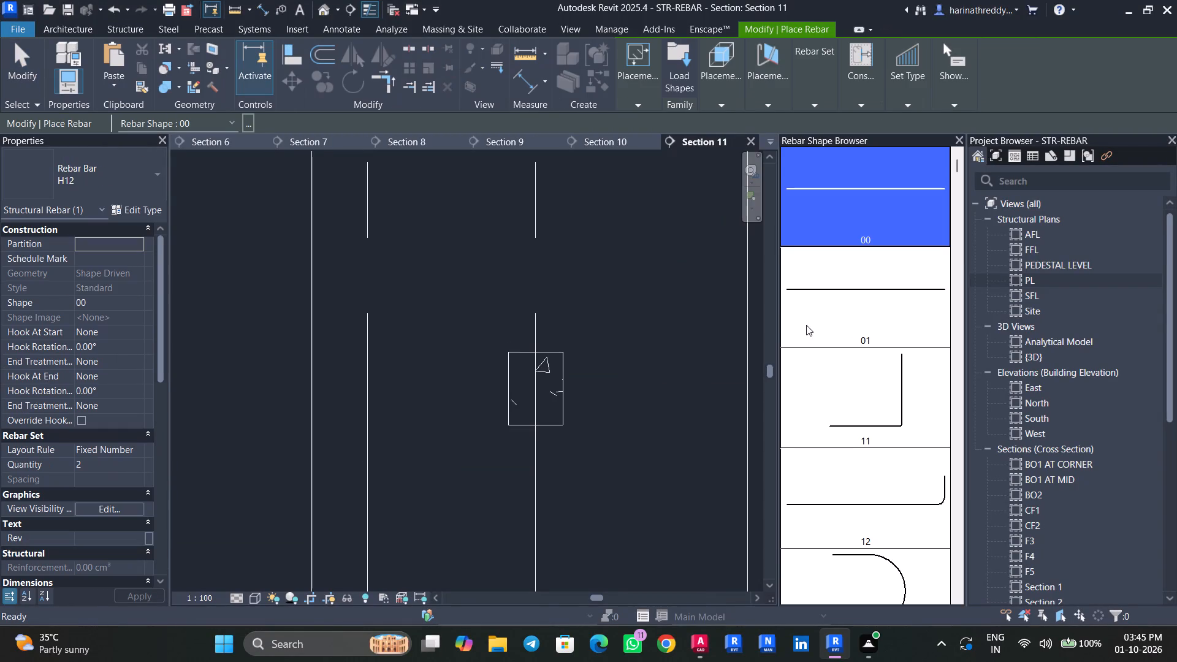
pyautogui.scroll(-3, 832, 316)
pyautogui.scroll(1, 832, 316)
pyautogui.scroll(-4, 832, 316)
pyautogui.scroll(2, 832, 316)
pyautogui.scroll(-11, 832, 316)
pyautogui.scroll(1, 832, 316)
pyautogui.scroll(-6, 832, 316)
pyautogui.scroll(1, 832, 316)
pyautogui.scroll(-3, 832, 316)
pyautogui.scroll(2, 832, 316)
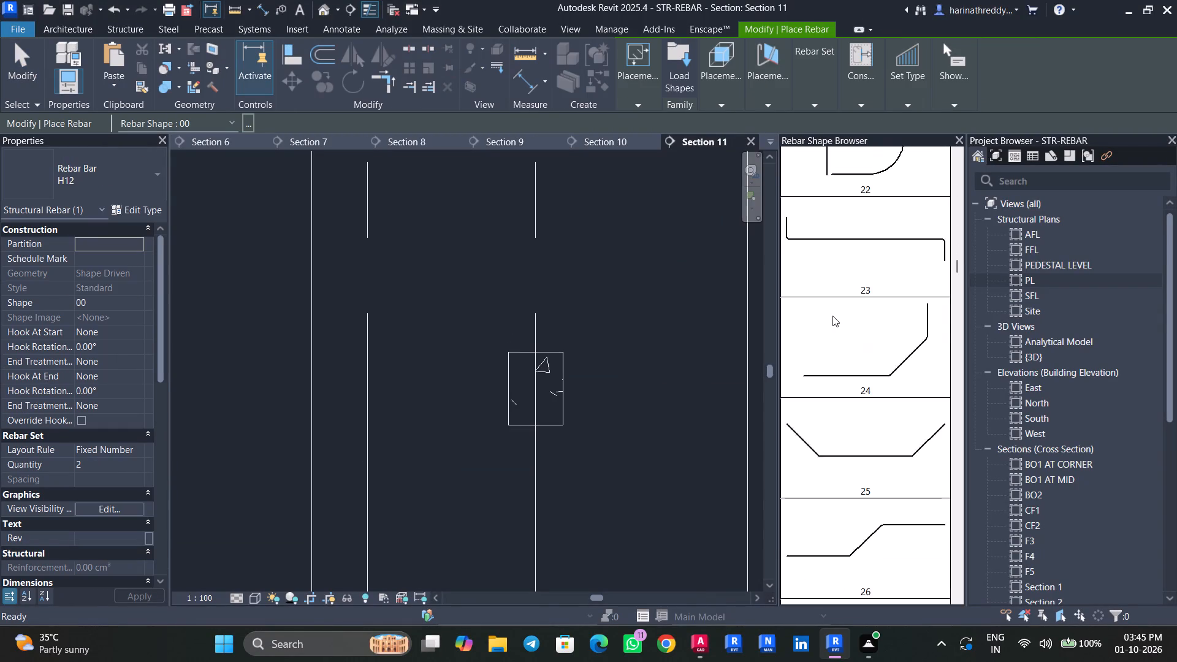
pyautogui.scroll(-19, 832, 316)
pyautogui.scroll(-7, 847, 368)
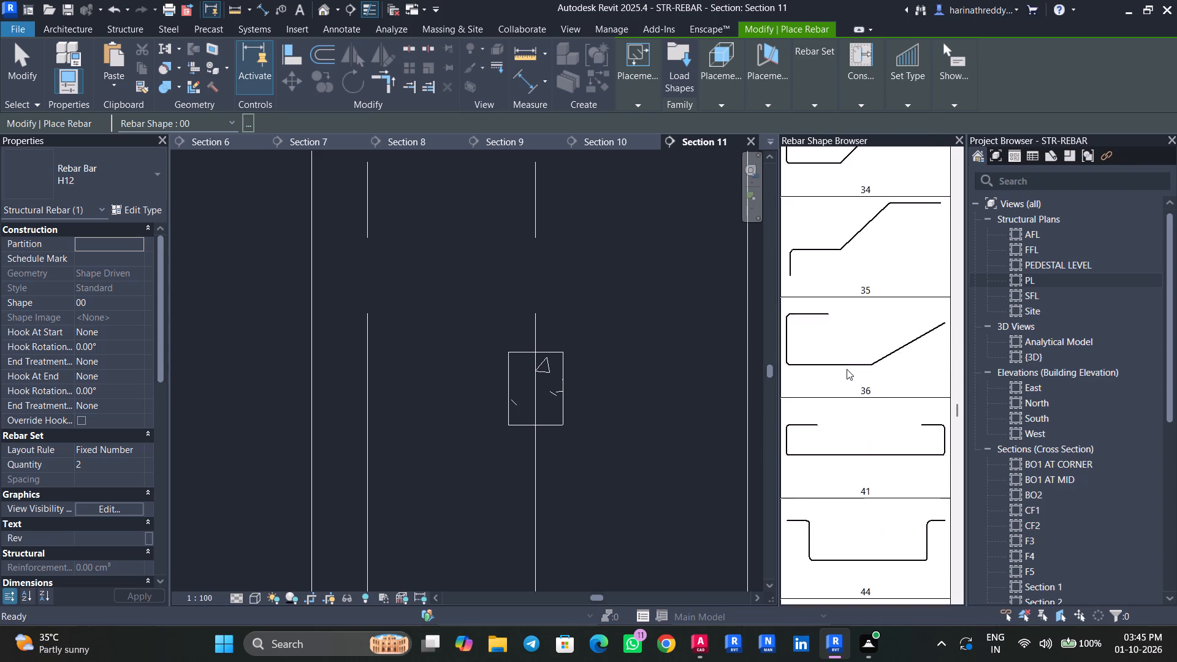
pyautogui.scroll(-8, 847, 369)
pyautogui.click(881, 525)
pyautogui.scroll(4, 535, 378)
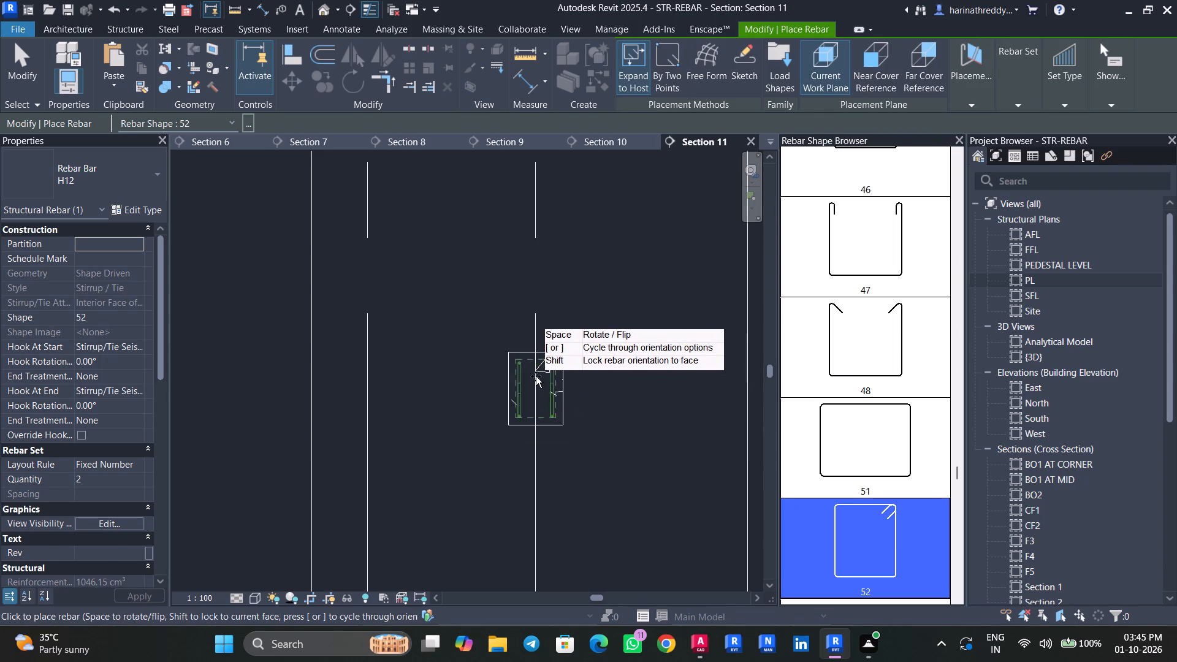
pyautogui.click(964, 103)
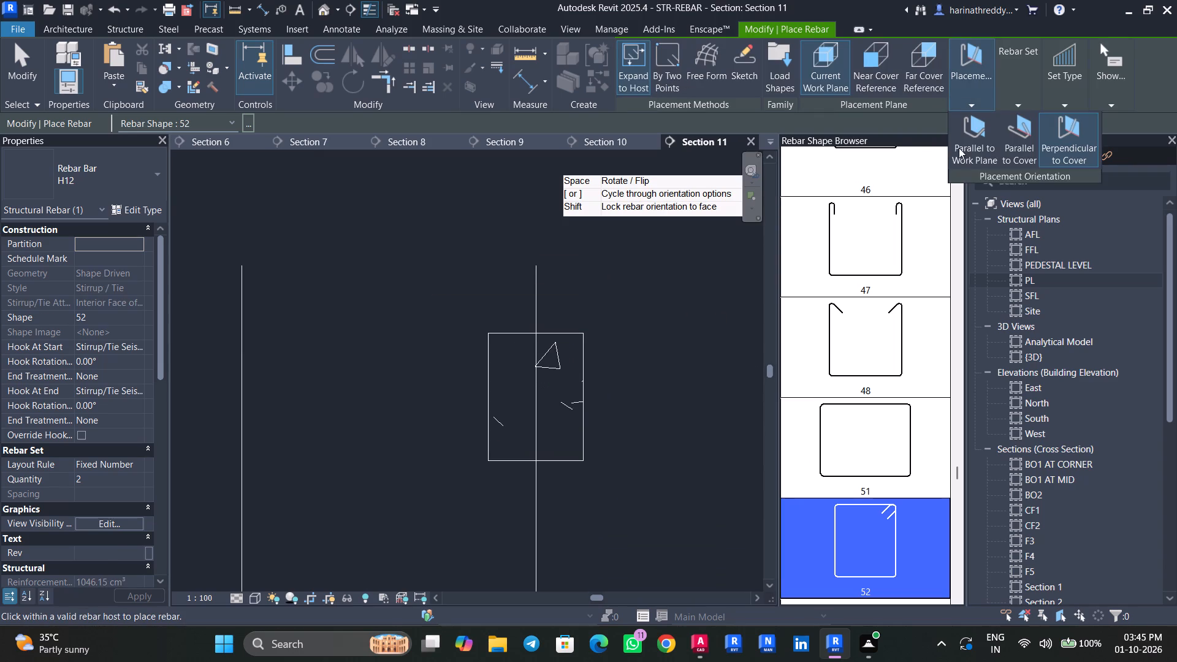
pyautogui.click(960, 146)
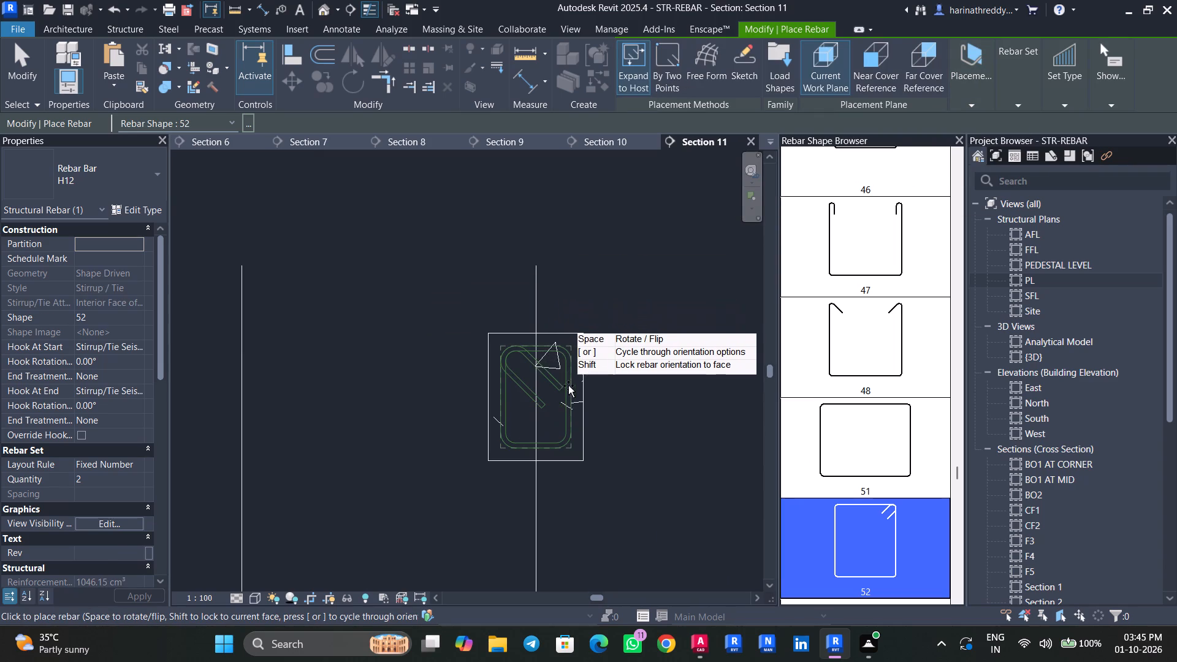
pyautogui.click(568, 414)
pyautogui.press('Escape')
pyautogui.press('Escape')
# Change the B11 stirrup's bar type to H8.
pyautogui.click(527, 391)
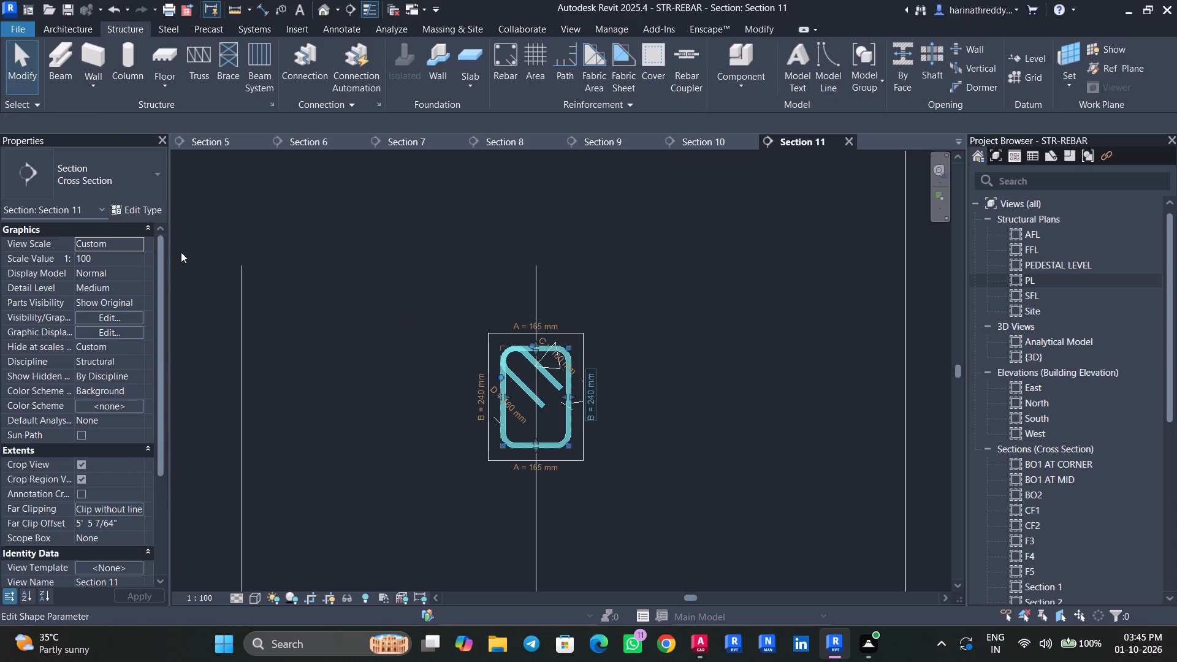
pyautogui.click(134, 183)
pyautogui.click(56, 275)
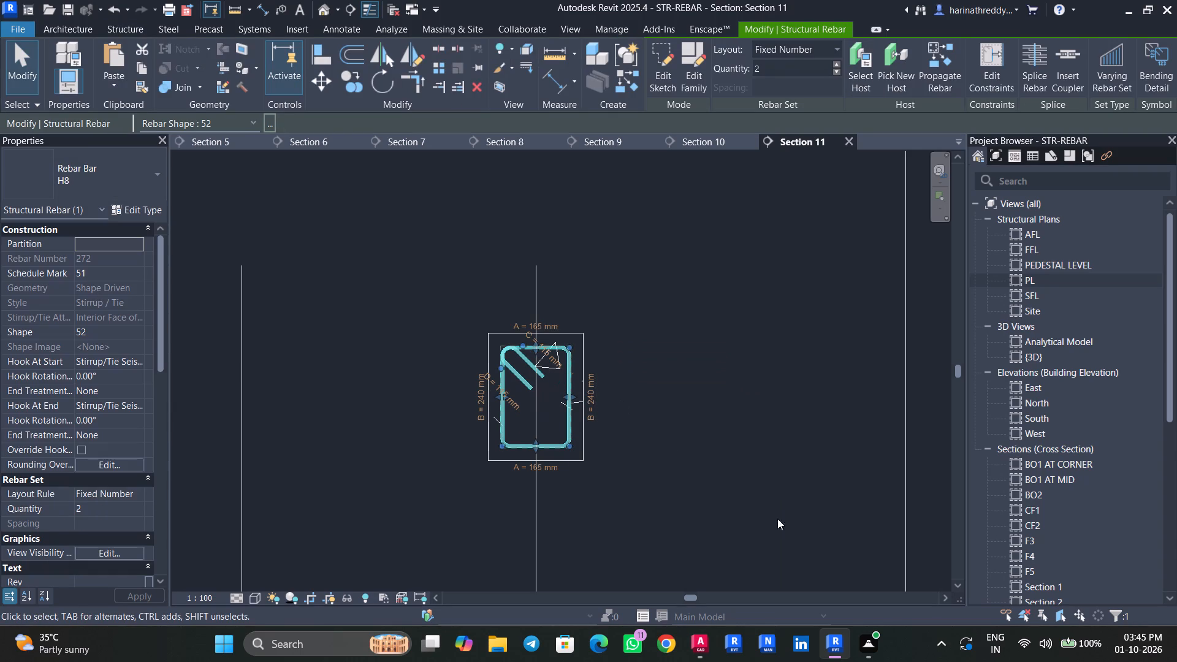
# Switch to AutoCAD and examine the B11 (9"x12") midspan and support reinforcement details, then return to Revit.
pyautogui.click(694, 633)
pyautogui.scroll(-2, 395, 453)
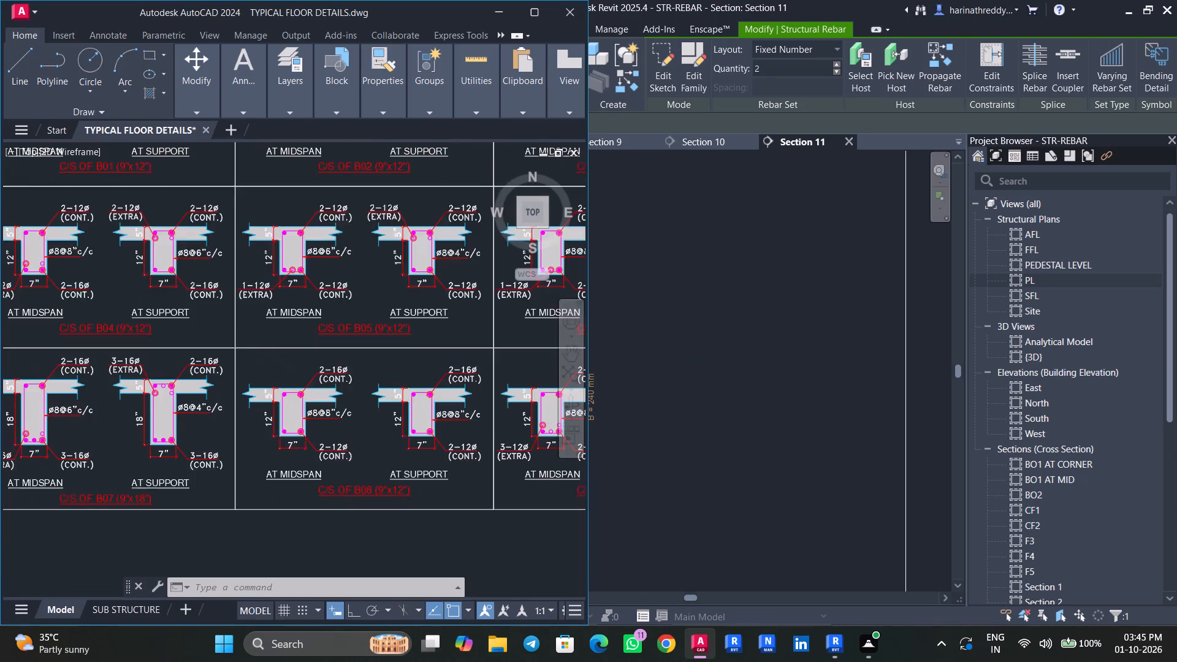
pyautogui.moveTo(426, 463); pyautogui.dragTo(215, 476, button='middle')
pyautogui.moveTo(431, 450); pyautogui.dragTo(206, 529, button='middle')
pyautogui.scroll(2, 360, 380)
pyautogui.moveTo(397, 390); pyautogui.dragTo(63, 451, button='middle')
pyautogui.moveTo(399, 416); pyautogui.dragTo(222, 461, button='middle')
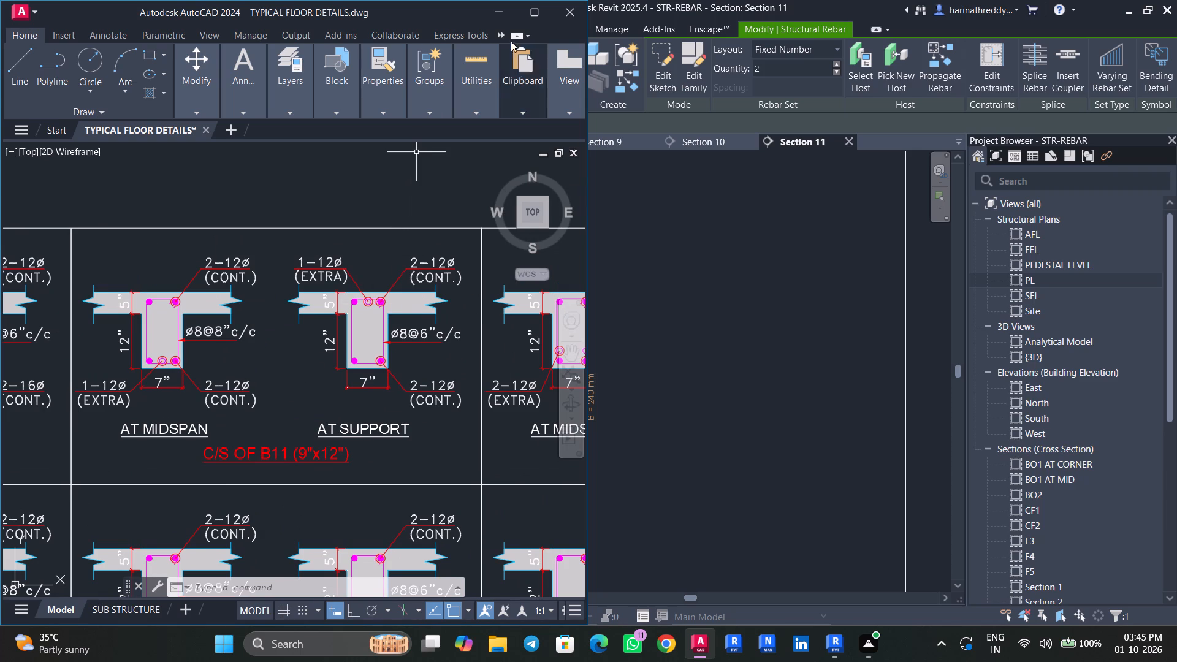
pyautogui.click(504, 13)
# Set the B11 stirrup's layout rule to Maximum Spacing with a spacing of 8".
pyautogui.press('Escape')
pyautogui.press('Escape')
pyautogui.click(568, 328)
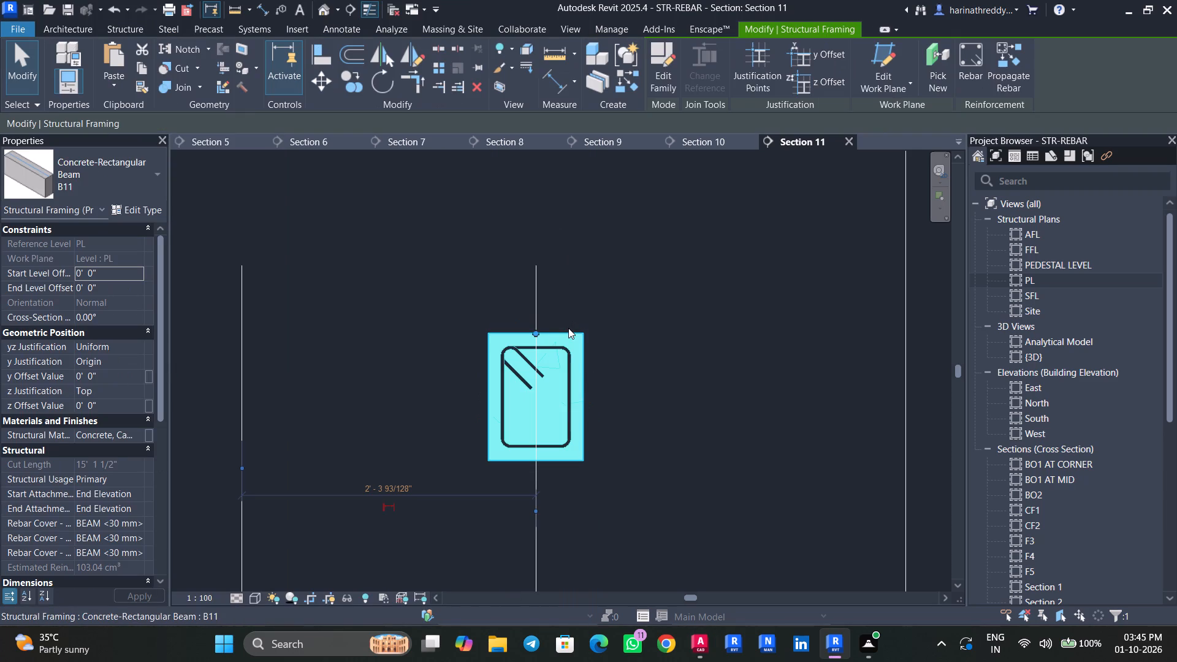
pyautogui.press('Escape')
pyautogui.press('Escape')
pyautogui.click(564, 389)
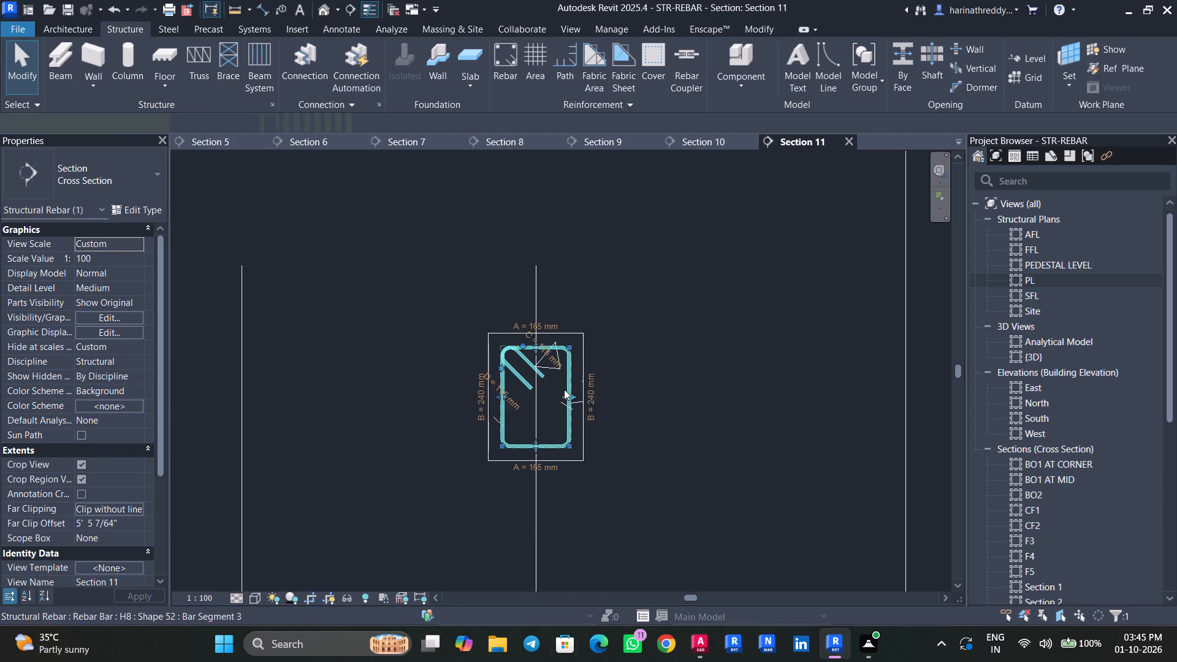
pyautogui.click(132, 494)
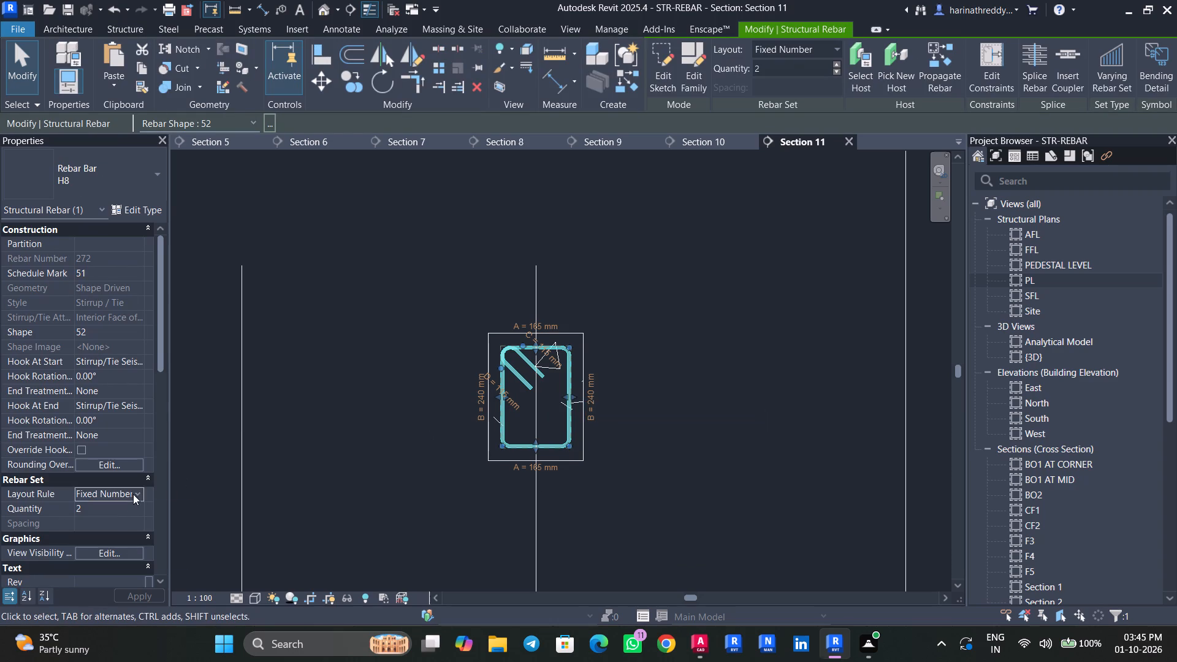
pyautogui.click(116, 530)
pyautogui.click(129, 523)
pyautogui.write('8"')
pyautogui.press('Return')
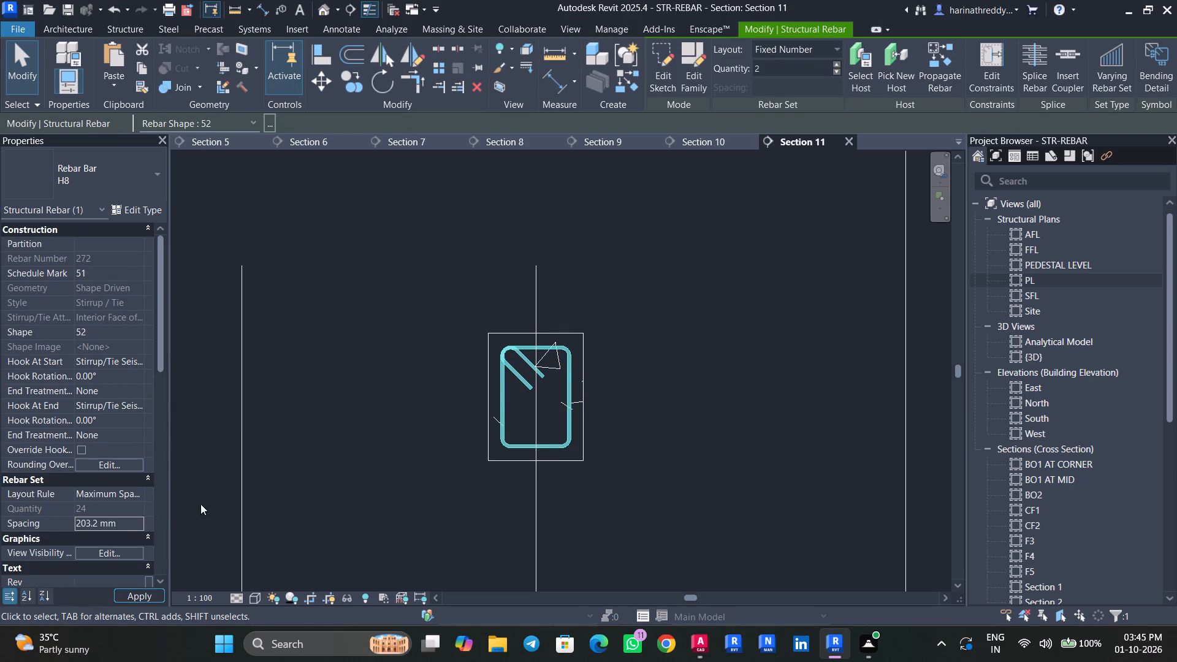
# Check B11's bars in AutoCAD and place two straight H12 bars, shape 00, perpendicular to cover inside the stirrup's top corners.
pyautogui.click(691, 632)
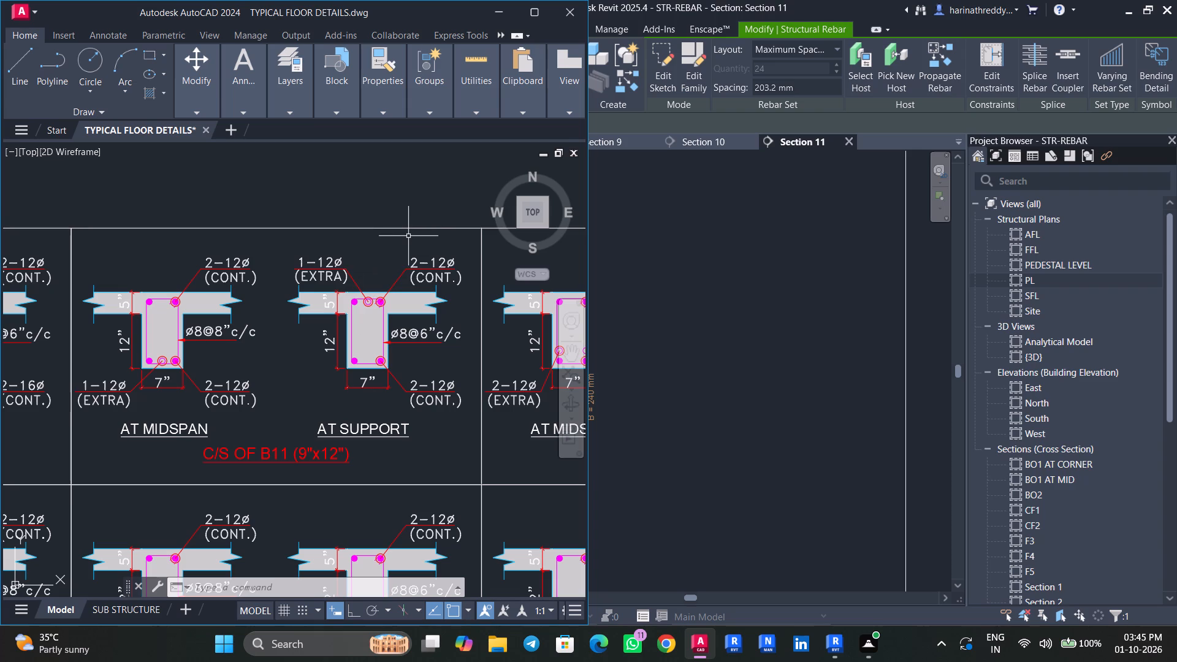
pyautogui.click(503, 17)
pyautogui.press('Escape')
pyautogui.press('Escape')
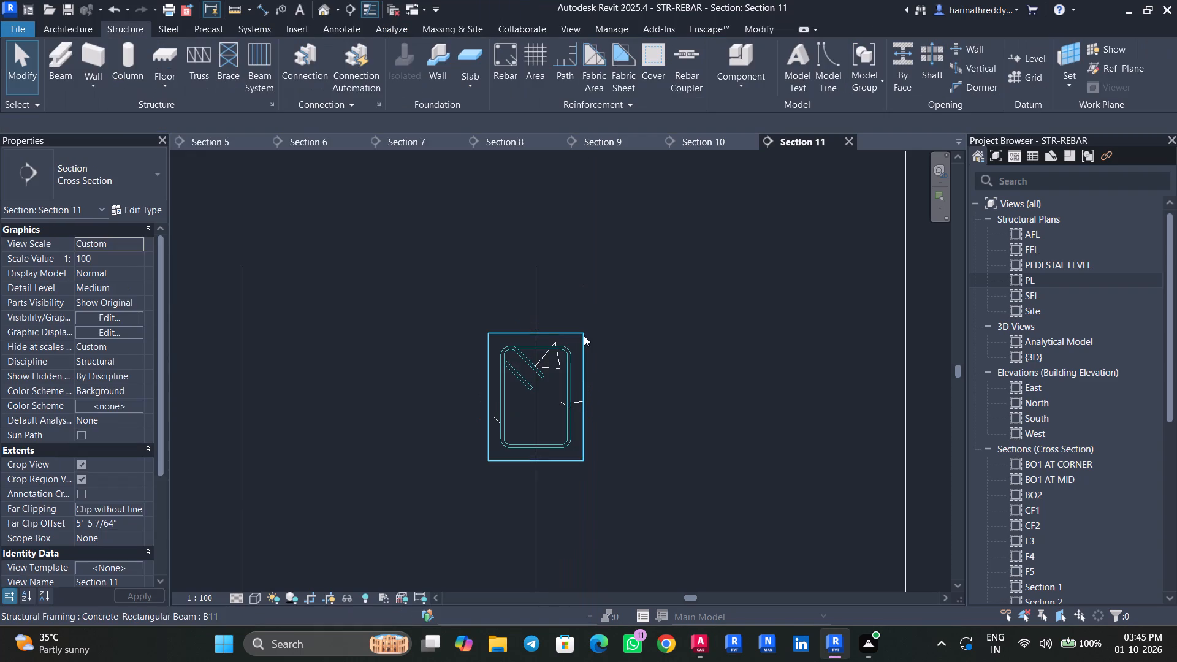
pyautogui.click(584, 335)
pyautogui.click(970, 77)
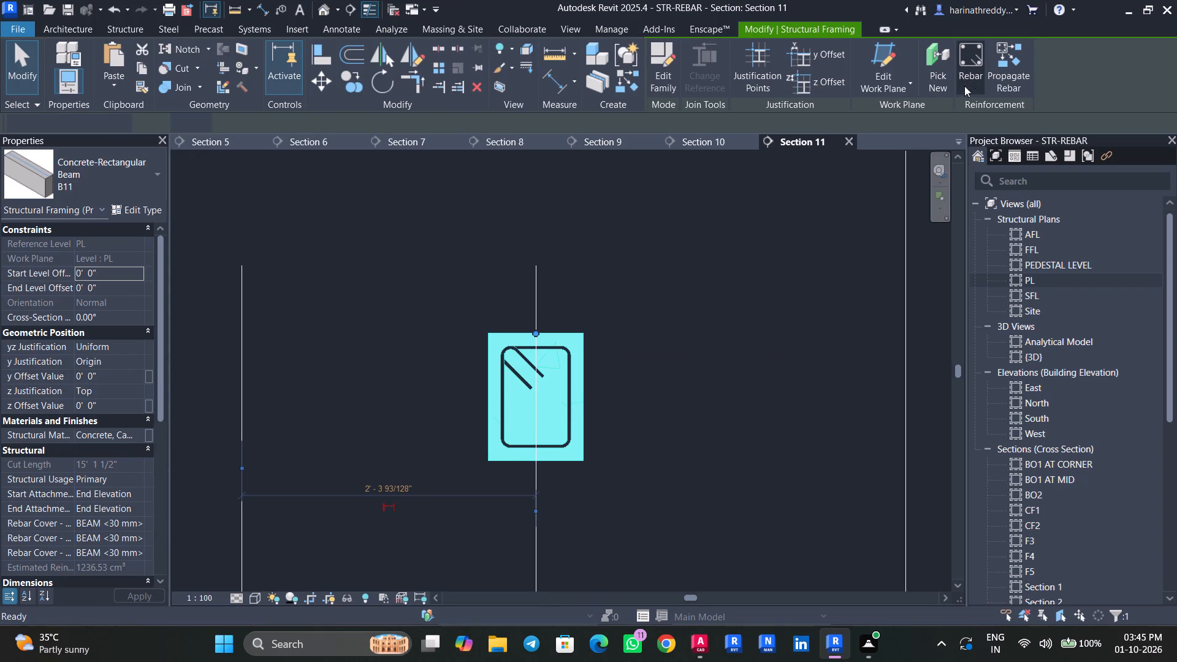
pyautogui.scroll(1, 876, 265)
pyautogui.scroll(-1, 875, 265)
pyautogui.scroll(15, 875, 265)
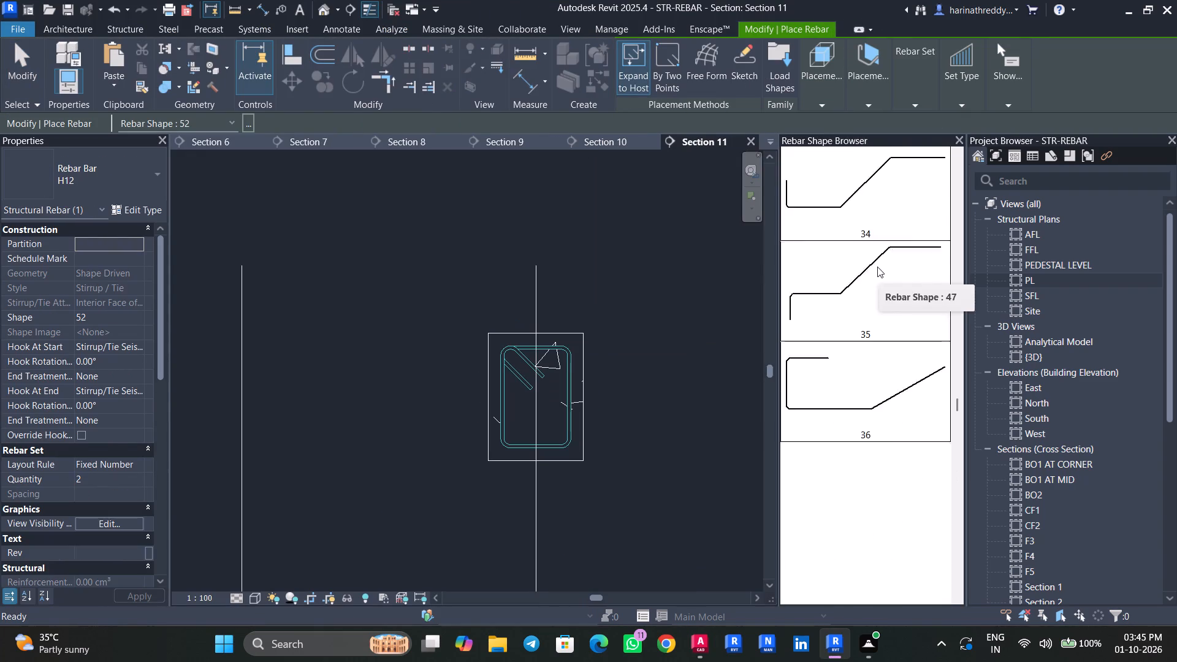
pyautogui.scroll(20, 877, 267)
pyautogui.scroll(5, 877, 267)
pyautogui.scroll(-1, 877, 267)
pyautogui.scroll(16, 877, 267)
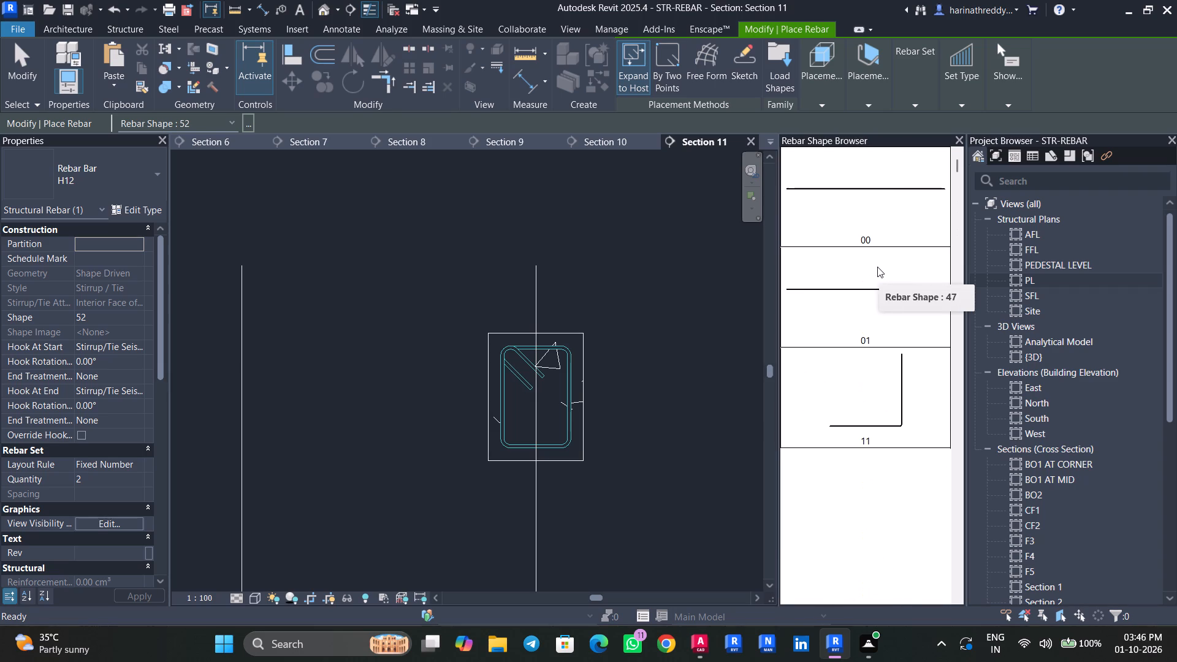
pyautogui.scroll(5, 877, 267)
pyautogui.click(882, 186)
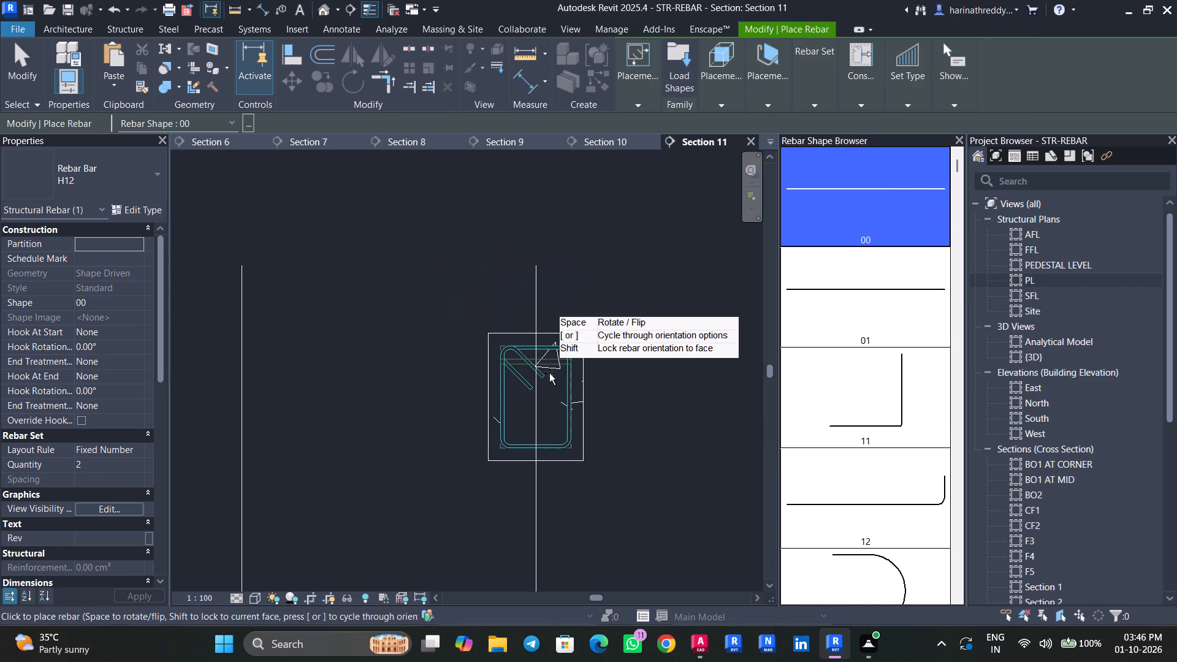
pyautogui.click(760, 96)
pyautogui.click(855, 153)
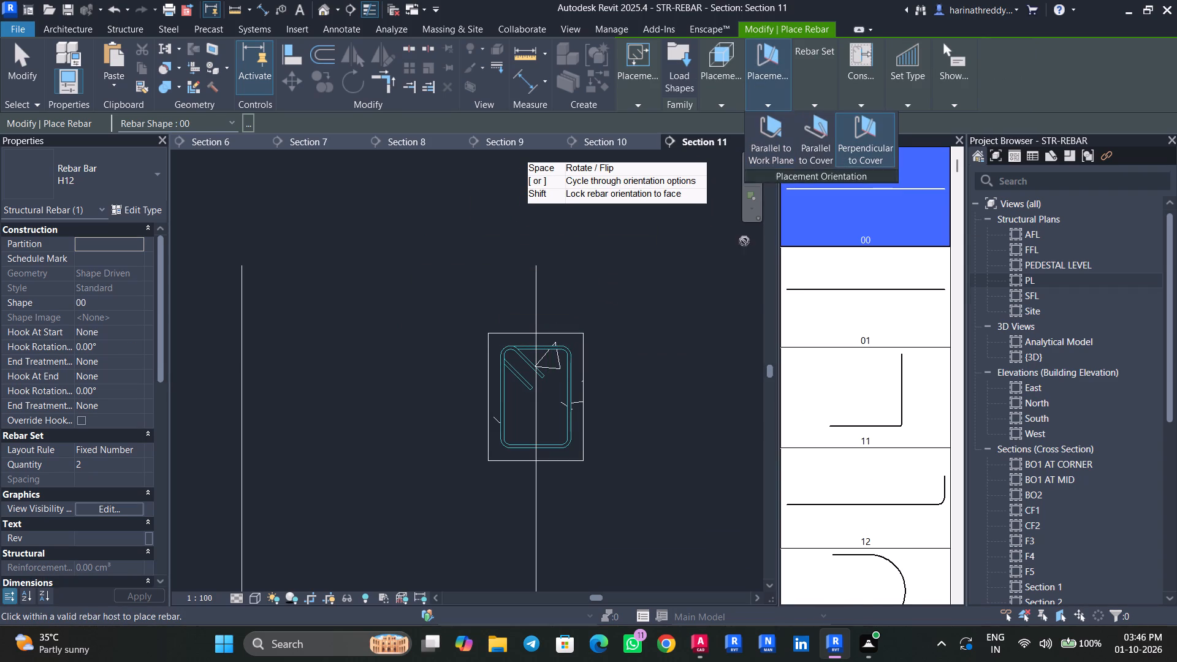
pyautogui.scroll(10, 527, 363)
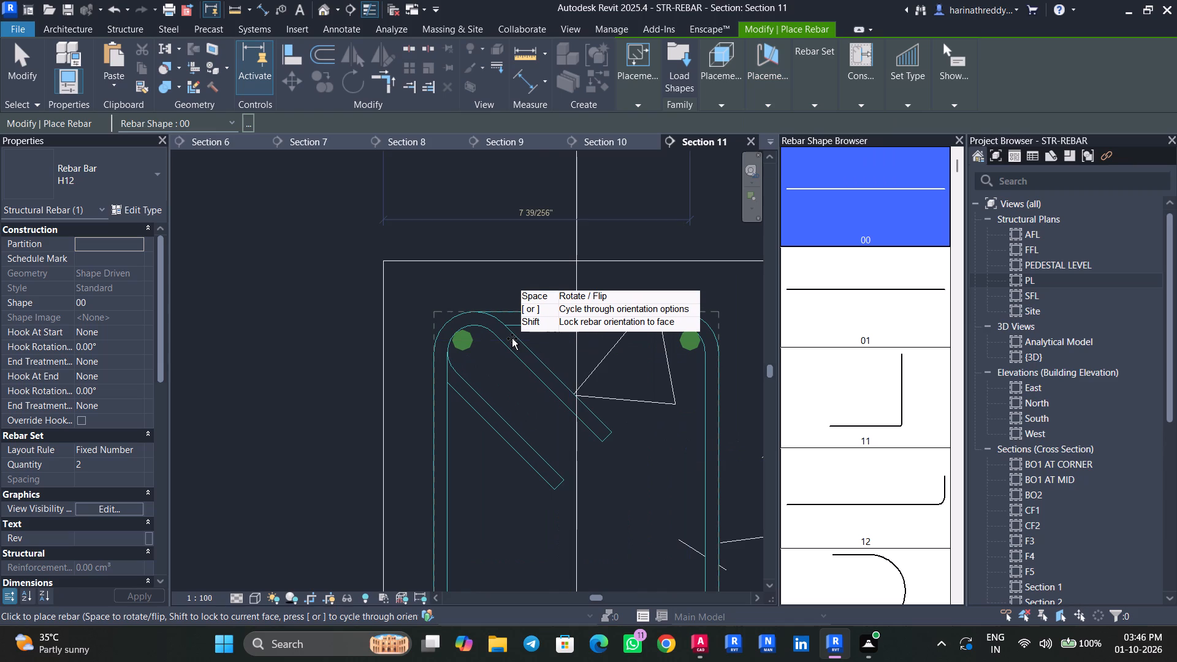
pyautogui.click(512, 338)
# Place two straight H12 bars inside the bottom corners of the B11 stirrup.
pyautogui.scroll(-4, 543, 430)
pyautogui.moveTo(539, 442); pyautogui.dragTo(551, 314, button='middle')
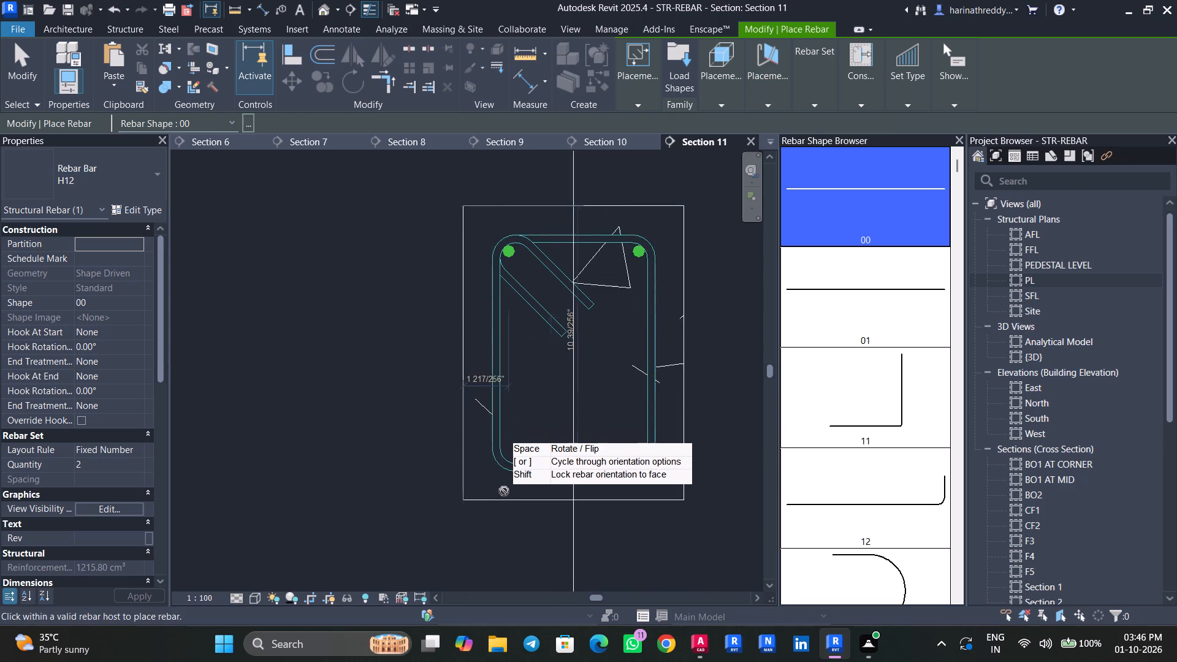
pyautogui.scroll(3, 522, 458)
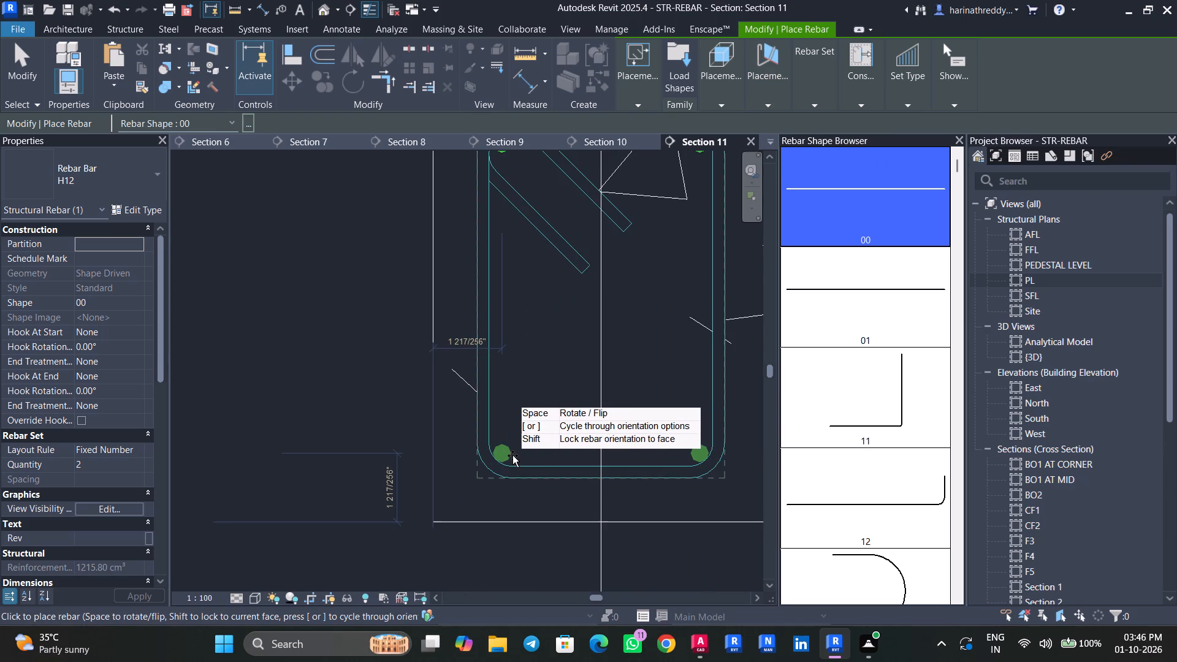
pyautogui.click(512, 455)
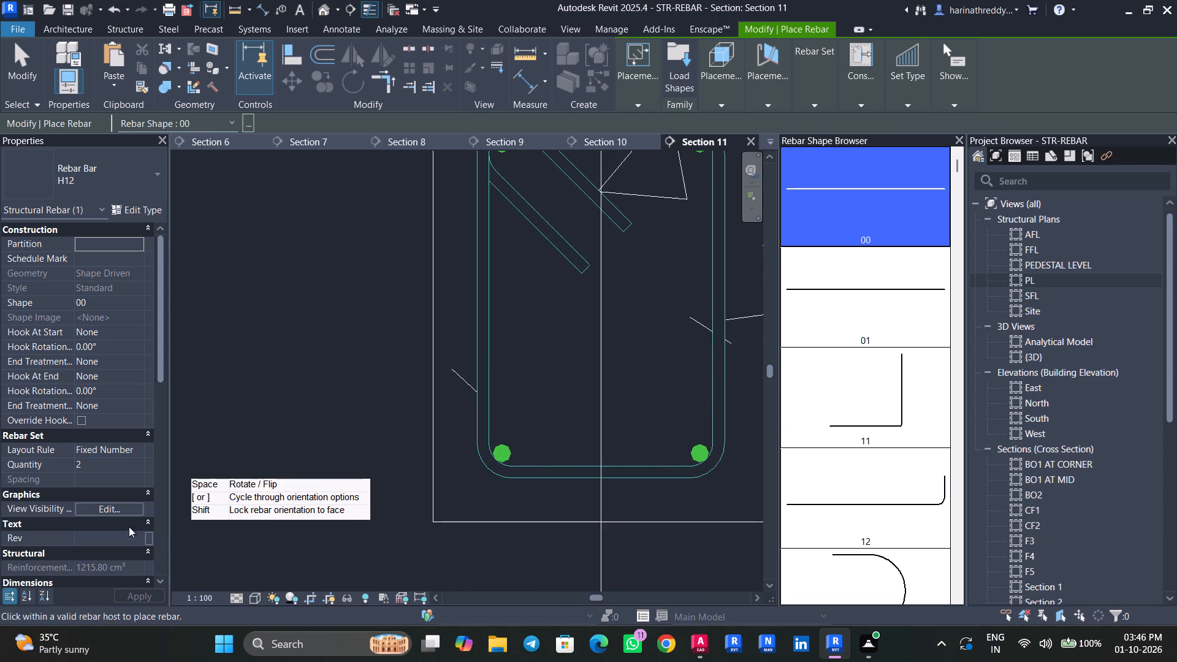
# Place one extra straight H12 bar with the Single layout at the middle of the B11 stirrup's bottom leg.
pyautogui.click(143, 446)
pyautogui.click(102, 463)
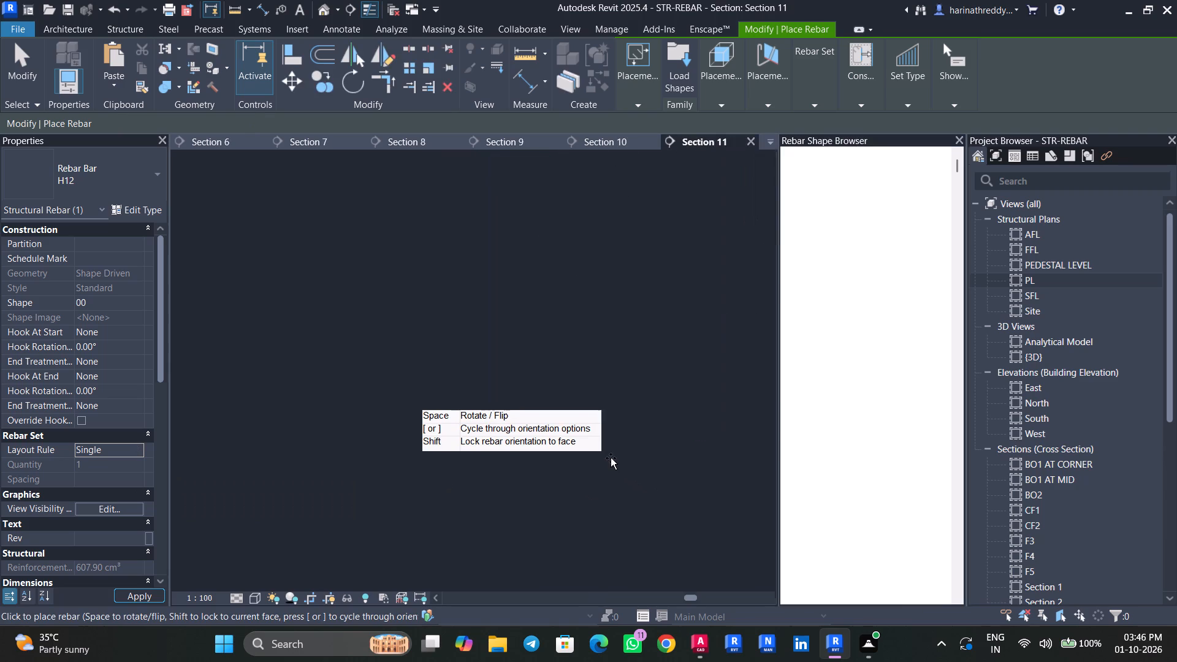
pyautogui.scroll(6, 611, 458)
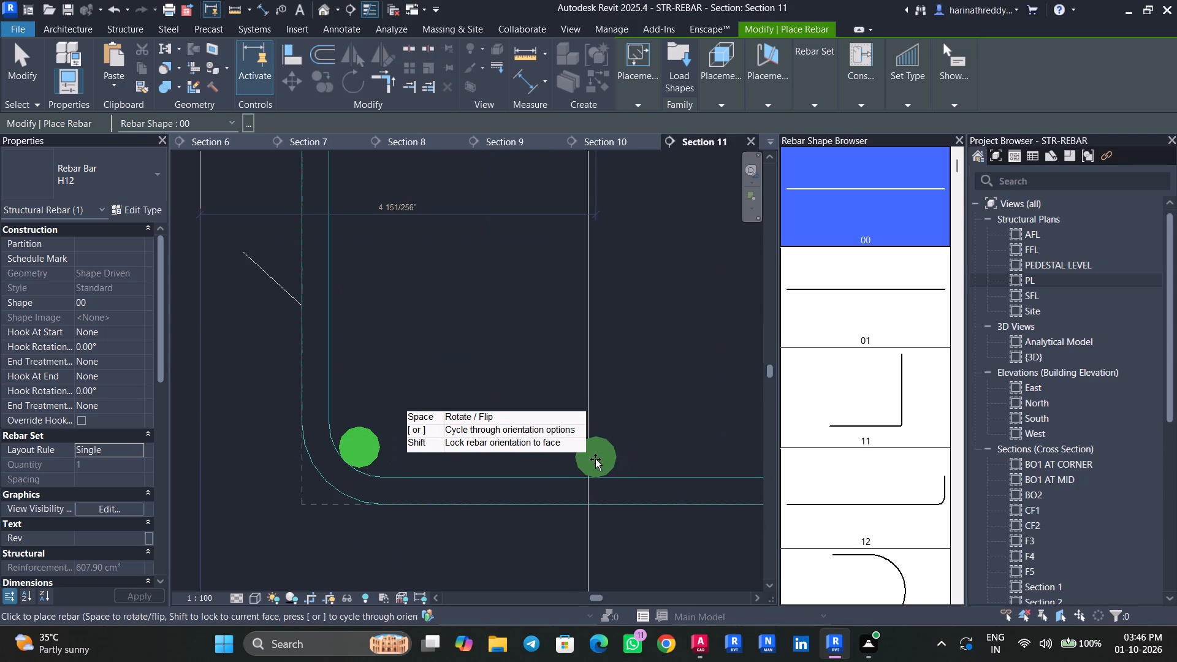
pyautogui.scroll(-5, 595, 459)
pyautogui.click(596, 458)
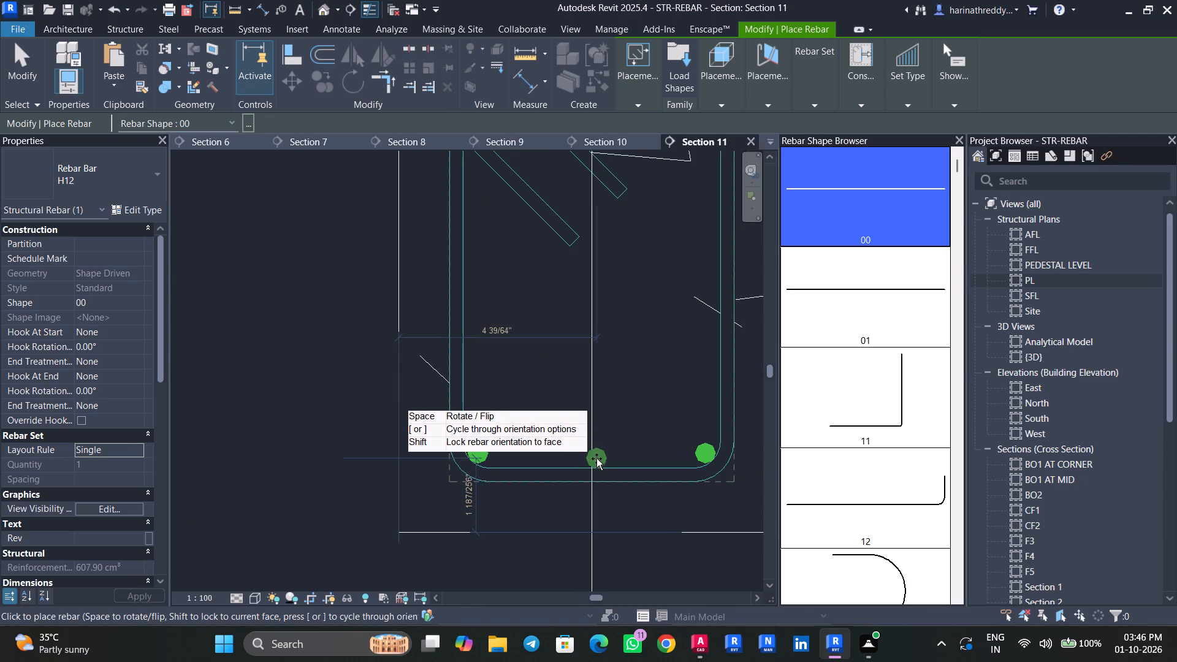
pyautogui.press('Escape')
pyautogui.press('Escape')
pyautogui.press('Escape')
# Select all H12 bar instances and set them to show unobscured in the {3D} view.
pyautogui.click(604, 458)
pyautogui.write('SA')
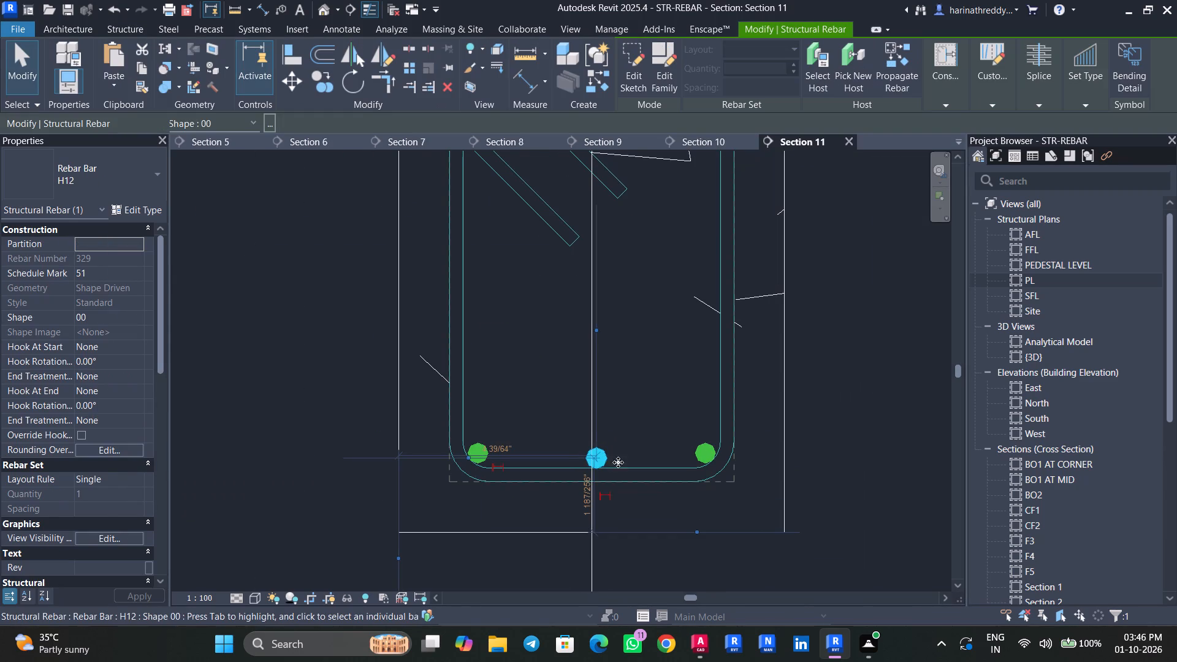
pyautogui.click(88, 539)
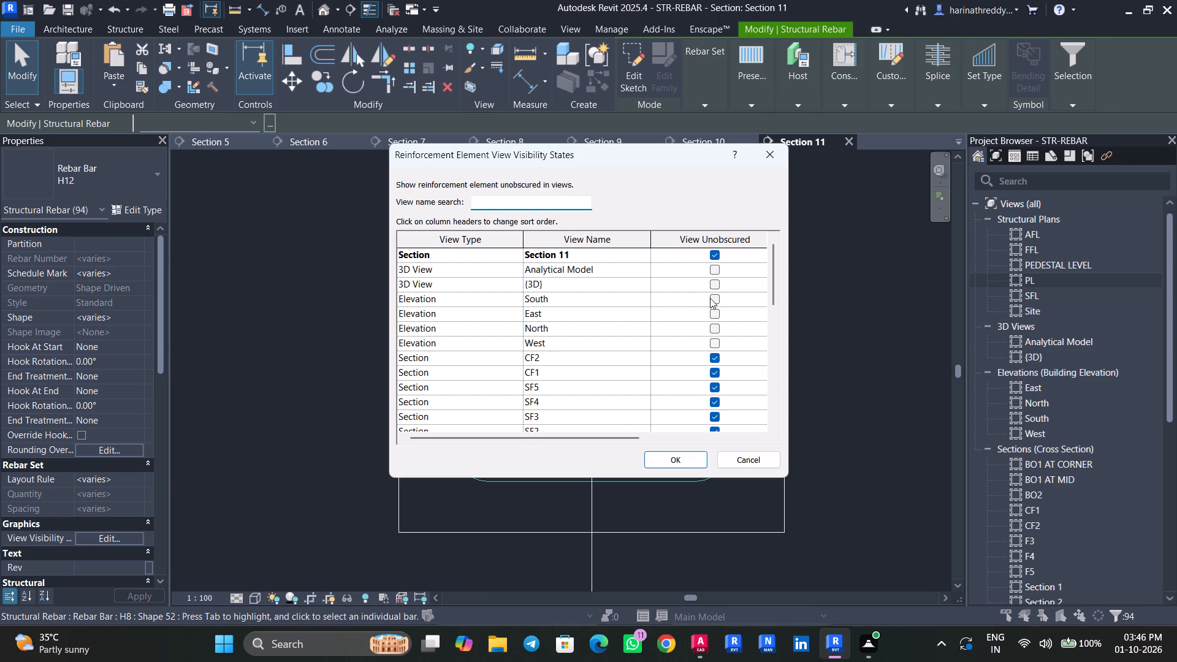
pyautogui.click(712, 286)
pyautogui.click(644, 285)
pyautogui.click(661, 454)
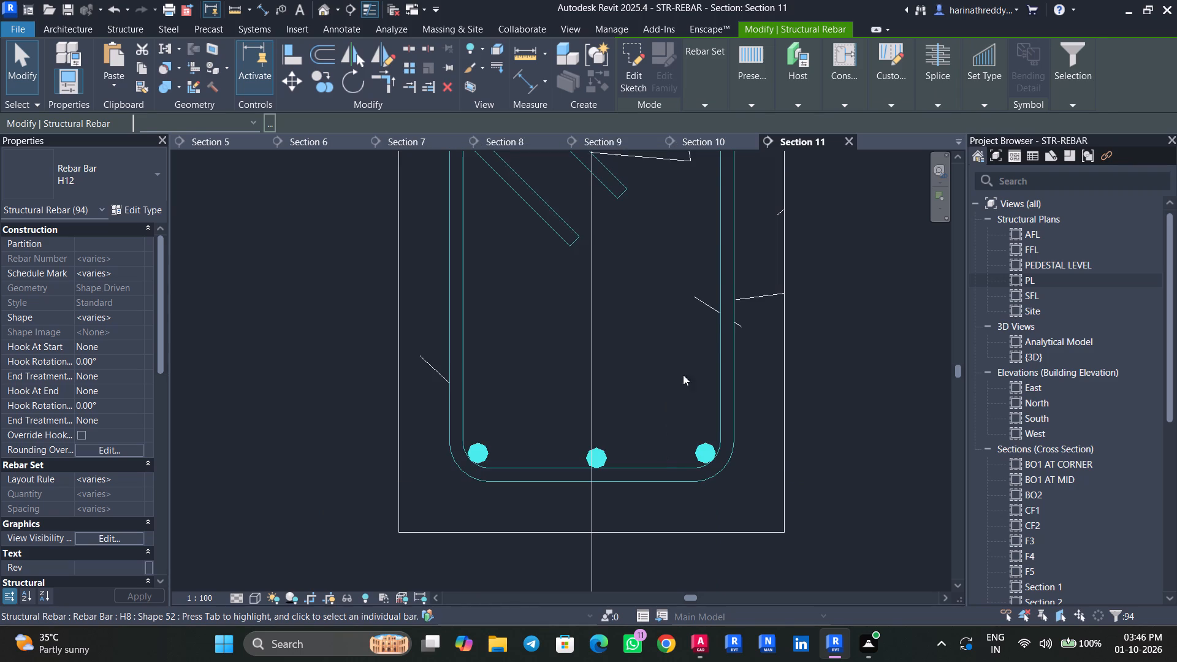
pyautogui.press('Escape')
pyautogui.press('Escape')
# Select all H8 rebar instances and set them to show unobscured in the {3D} view.
pyautogui.click(726, 341)
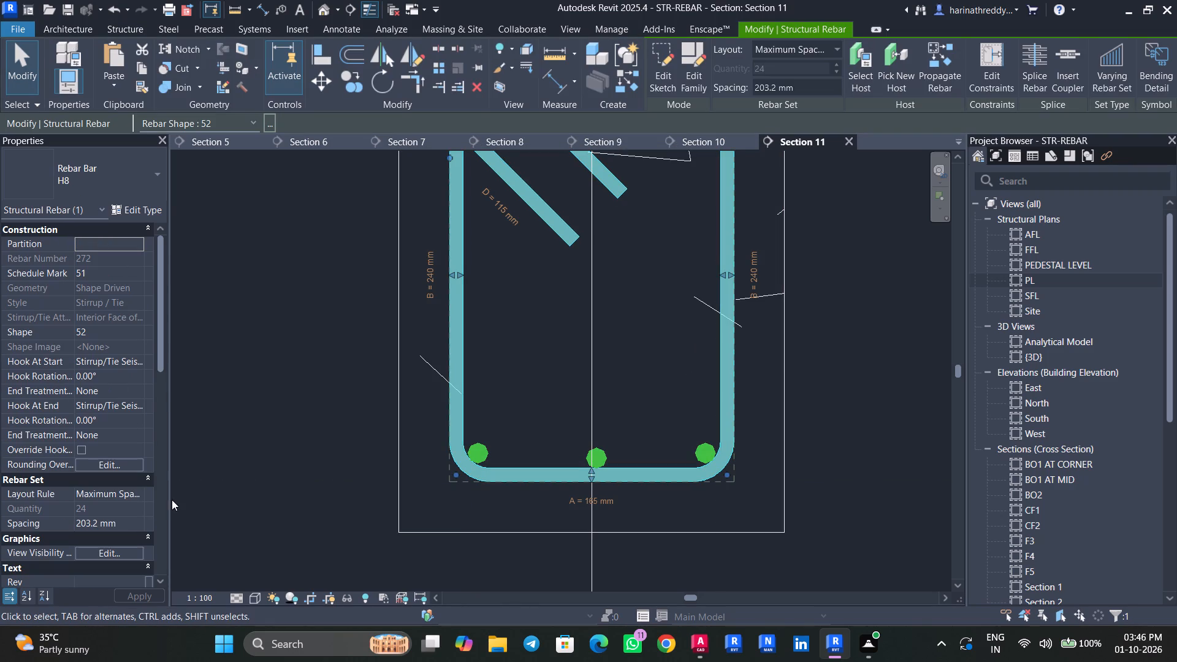
pyautogui.press('s')
pyautogui.press('a')
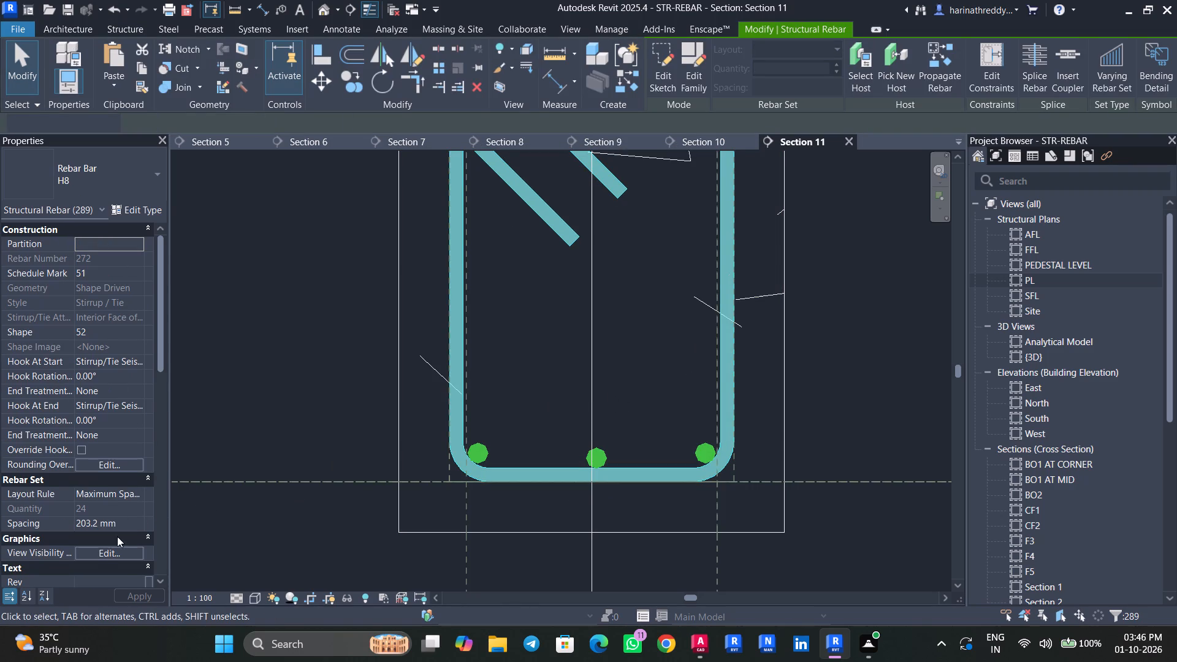
pyautogui.click(120, 540)
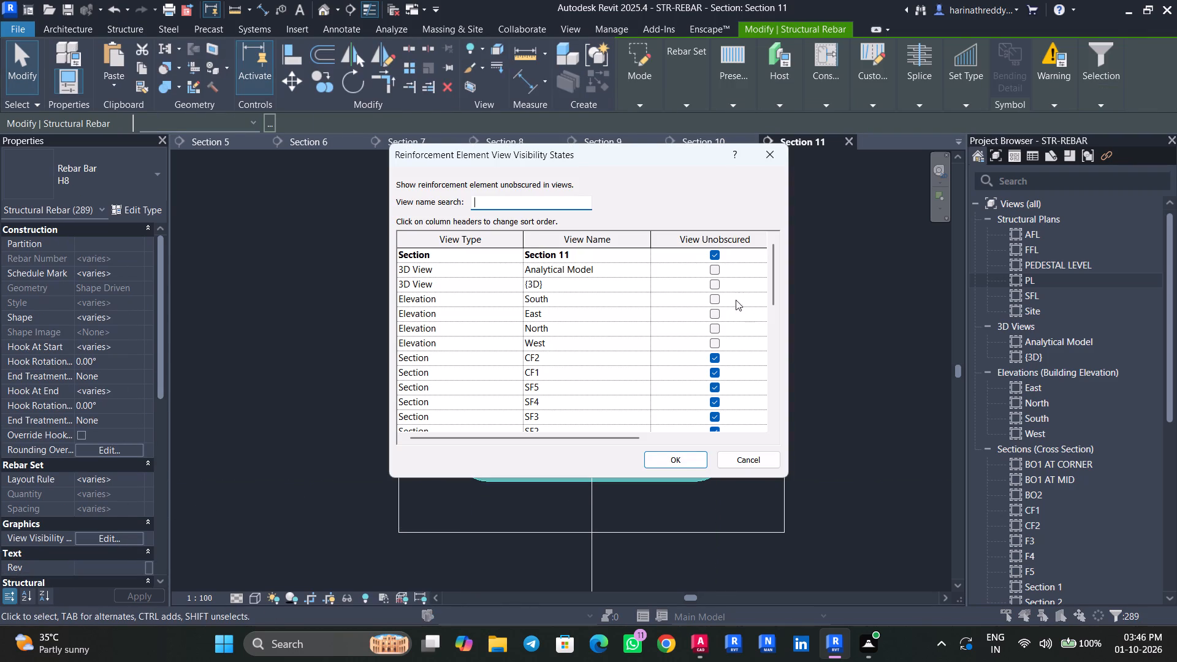
pyautogui.click(716, 284)
pyautogui.click(646, 284)
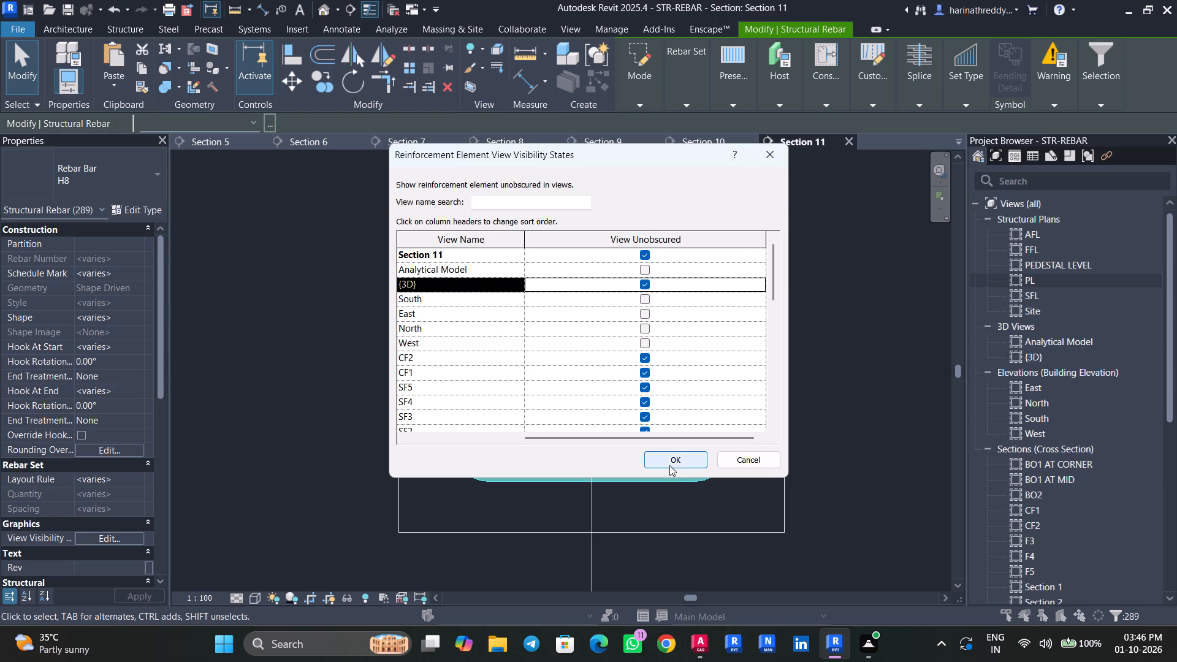
pyautogui.click(669, 465)
pyautogui.scroll(-4, 647, 349)
pyautogui.moveTo(635, 318); pyautogui.dragTo(605, 443, button='middle')
pyautogui.press('Escape')
pyautogui.press('Escape')
pyautogui.press('Escape')
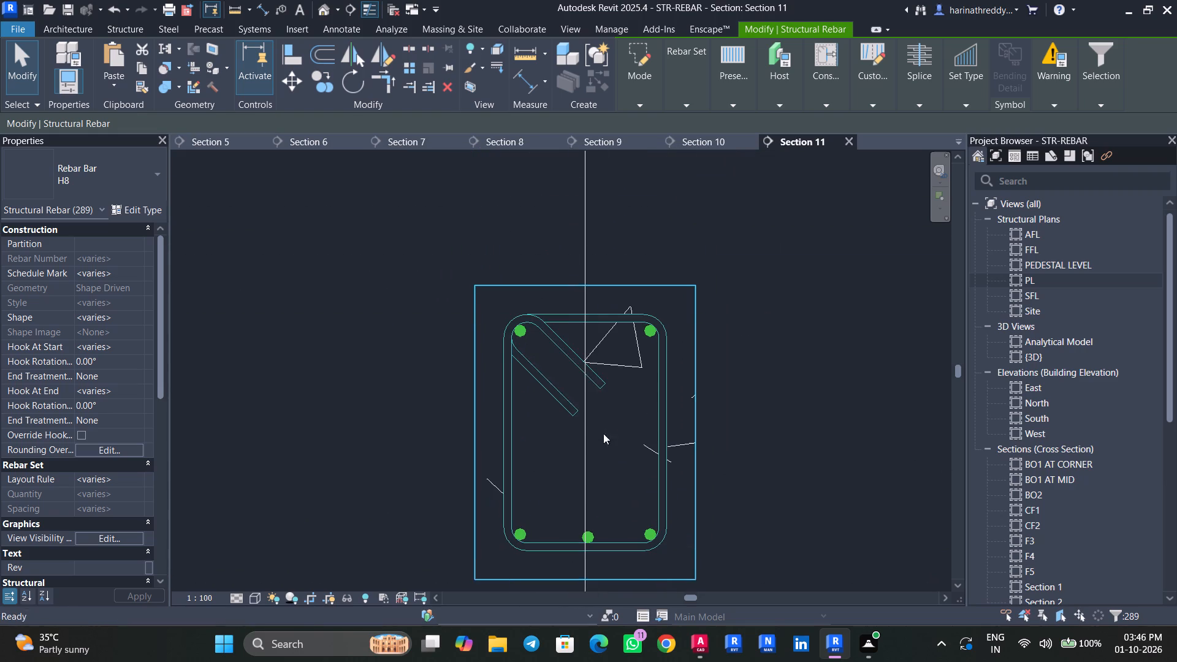
pyautogui.press('Escape')
# Examine the stirrups and straight bars along beam B11 and its junctions in the {3D} view.
pyautogui.click(326, 9)
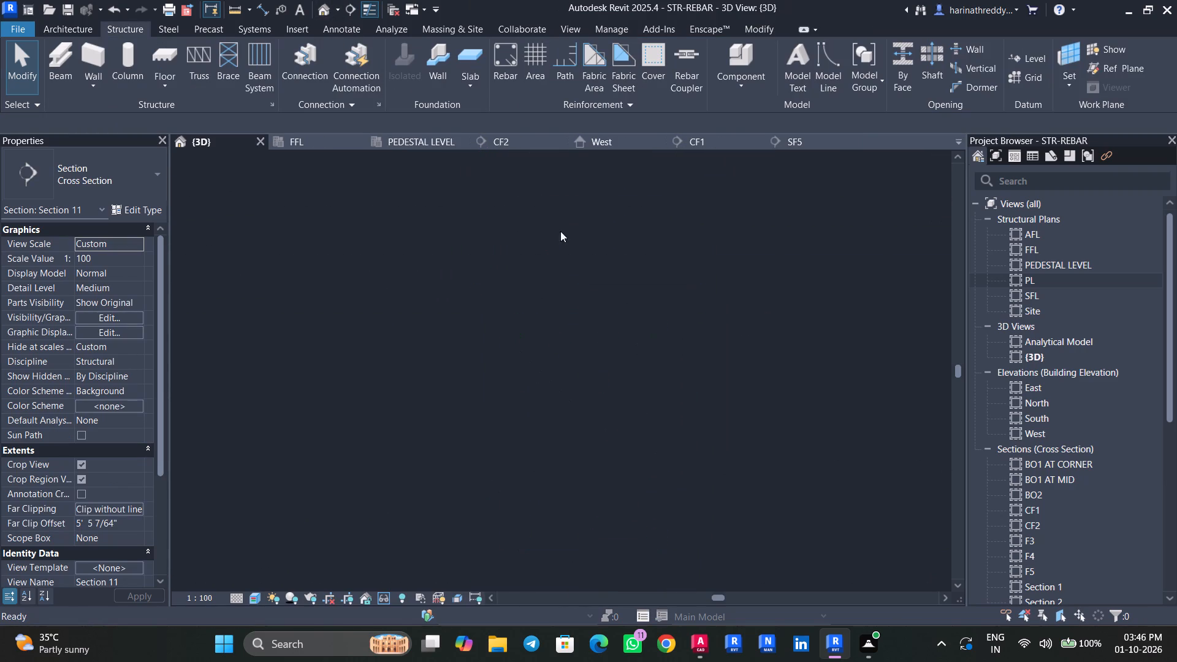
pyautogui.scroll(11, 395, 370)
pyautogui.moveTo(298, 379); pyautogui.dragTo(473, 493, button='middle')
pyautogui.press('Escape')
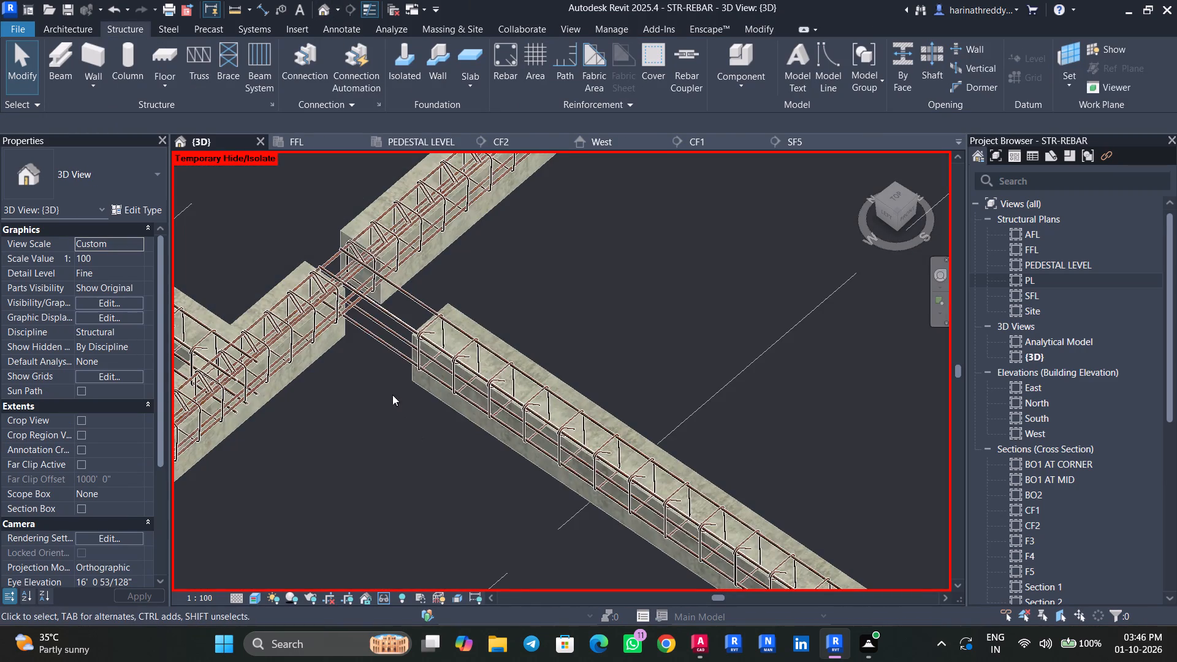
pyautogui.press('Escape')
pyautogui.scroll(4, 431, 321)
pyautogui.scroll(-3, 375, 425)
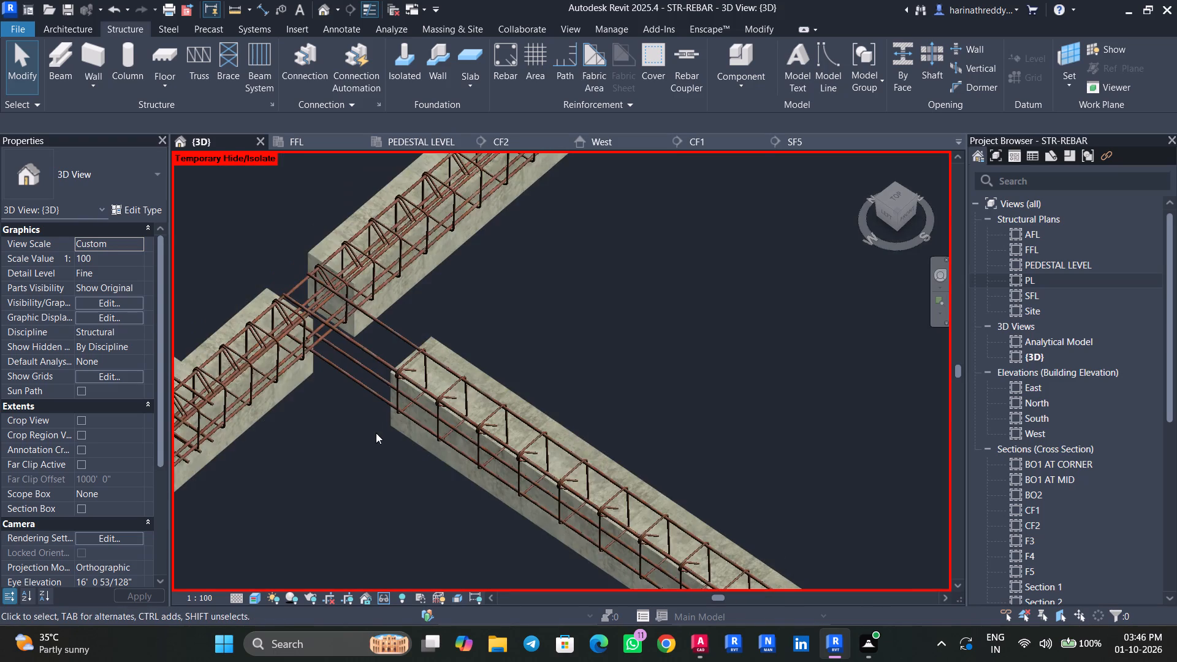
pyautogui.moveTo(376, 433); pyautogui.dragTo(289, 278, button='middle')
pyautogui.scroll(-4, 340, 357)
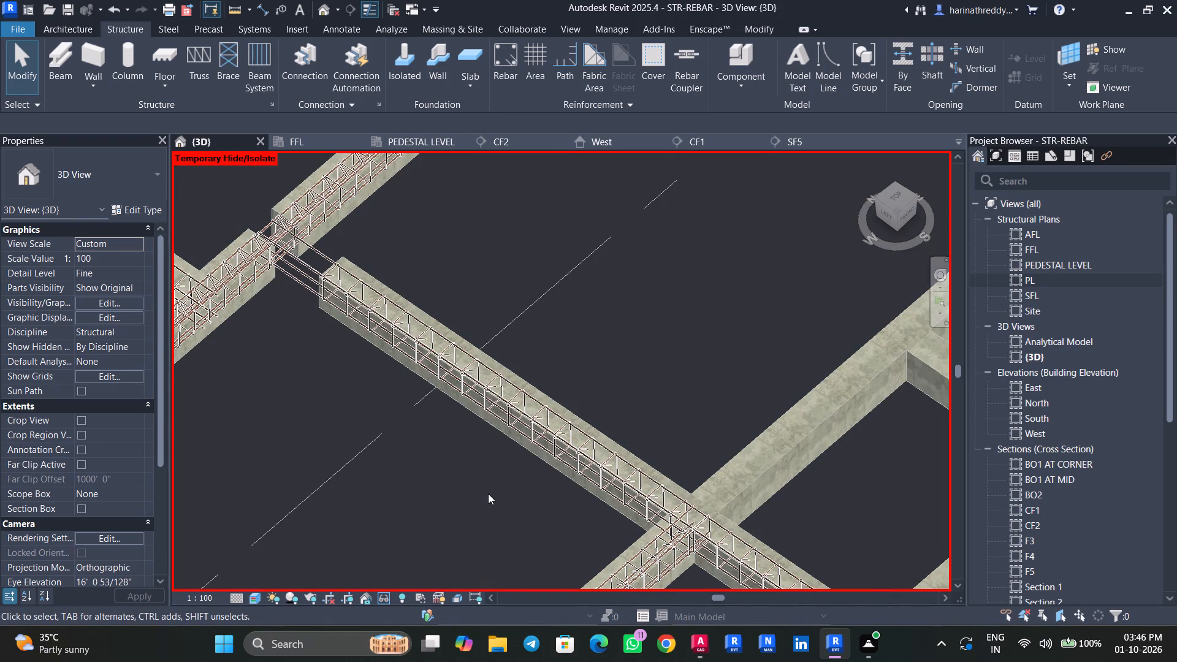
pyautogui.keyDown('shift'); pyautogui.moveTo(484, 497); pyautogui.dragTo(568, 372, button='middle'); pyautogui.keyUp('shift')
pyautogui.scroll(2, 577, 402)
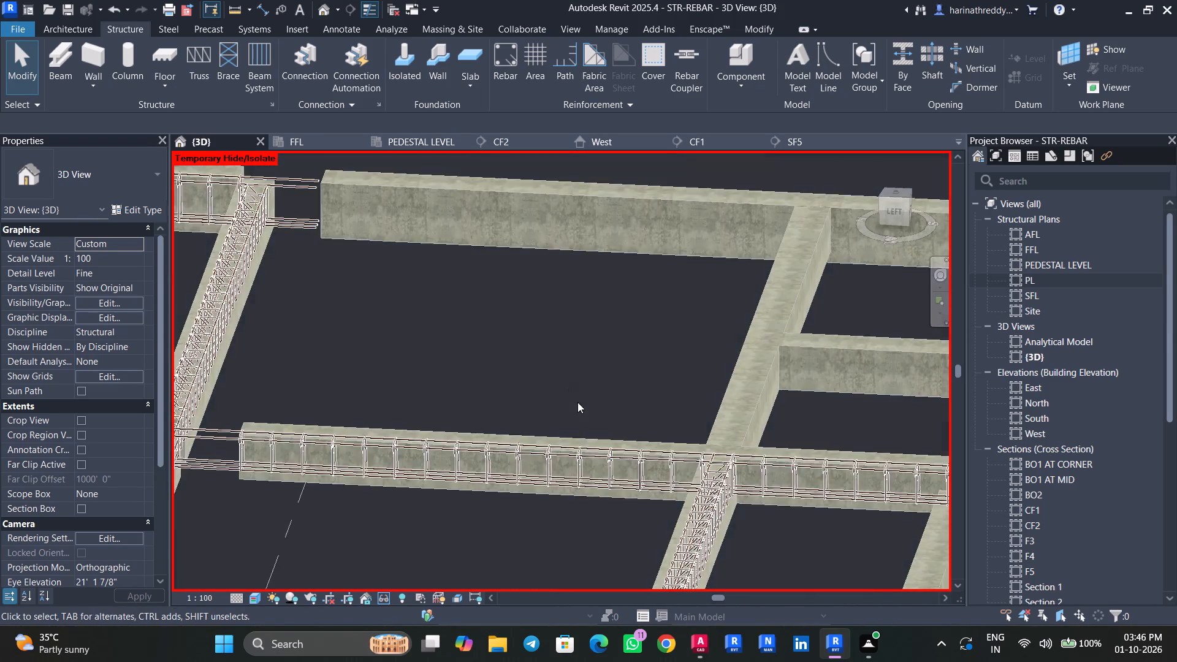
pyautogui.scroll(2, 577, 402)
pyautogui.moveTo(580, 403); pyautogui.dragTo(253, 313, button='middle')
pyautogui.moveTo(682, 528); pyautogui.dragTo(346, 521, button='middle')
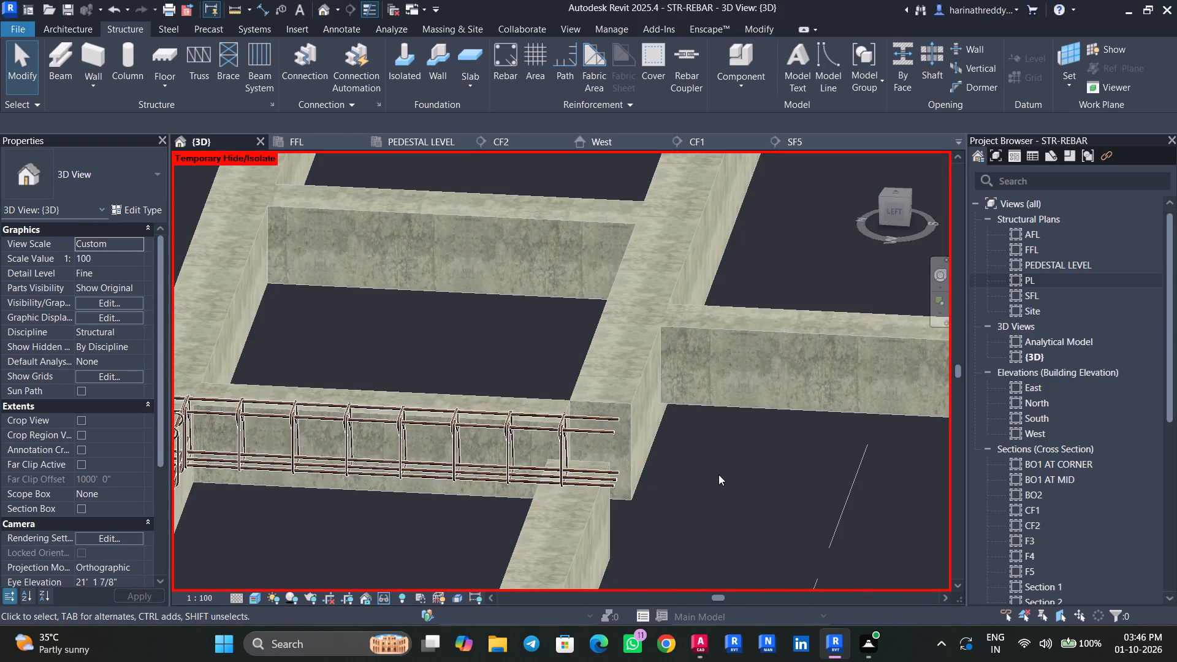
pyautogui.scroll(-3, 718, 474)
pyautogui.keyDown('shift'); pyautogui.moveTo(718, 476); pyautogui.dragTo(701, 559, button='middle'); pyautogui.keyUp('shift')
pyautogui.scroll(-7, 699, 550)
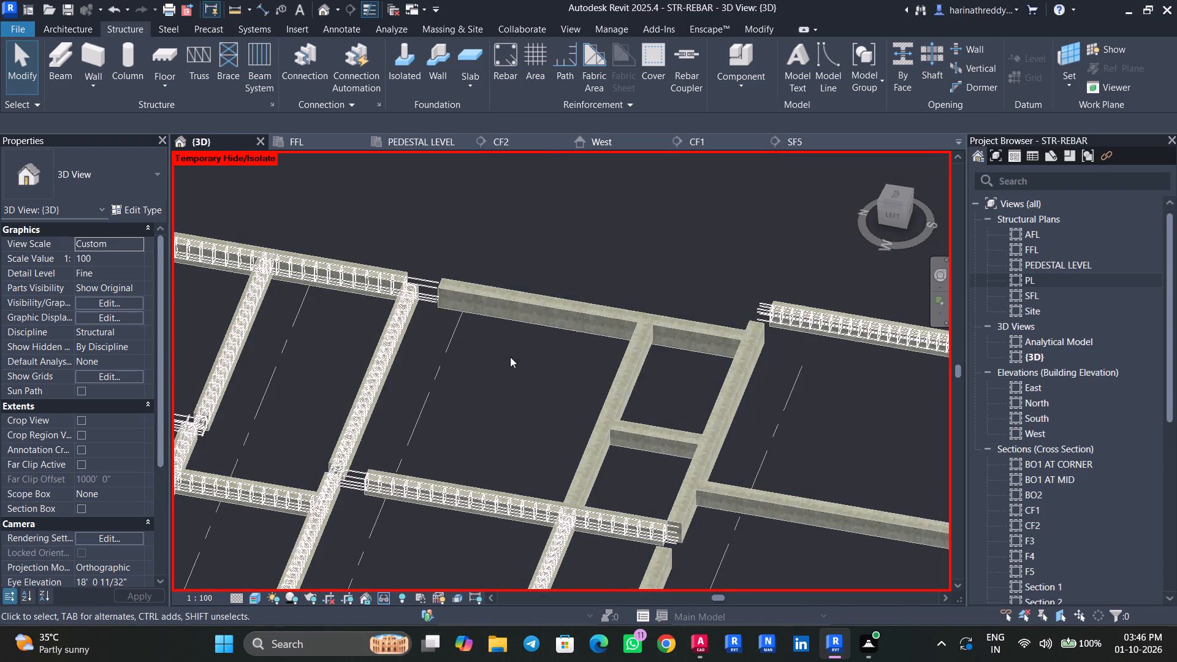
# Examine the B04, B05 and B11 beams in 3D to compare the unreinforced ones with reinforced ones of the same type.
pyautogui.click(533, 302)
pyautogui.press('Escape')
pyautogui.click(430, 475)
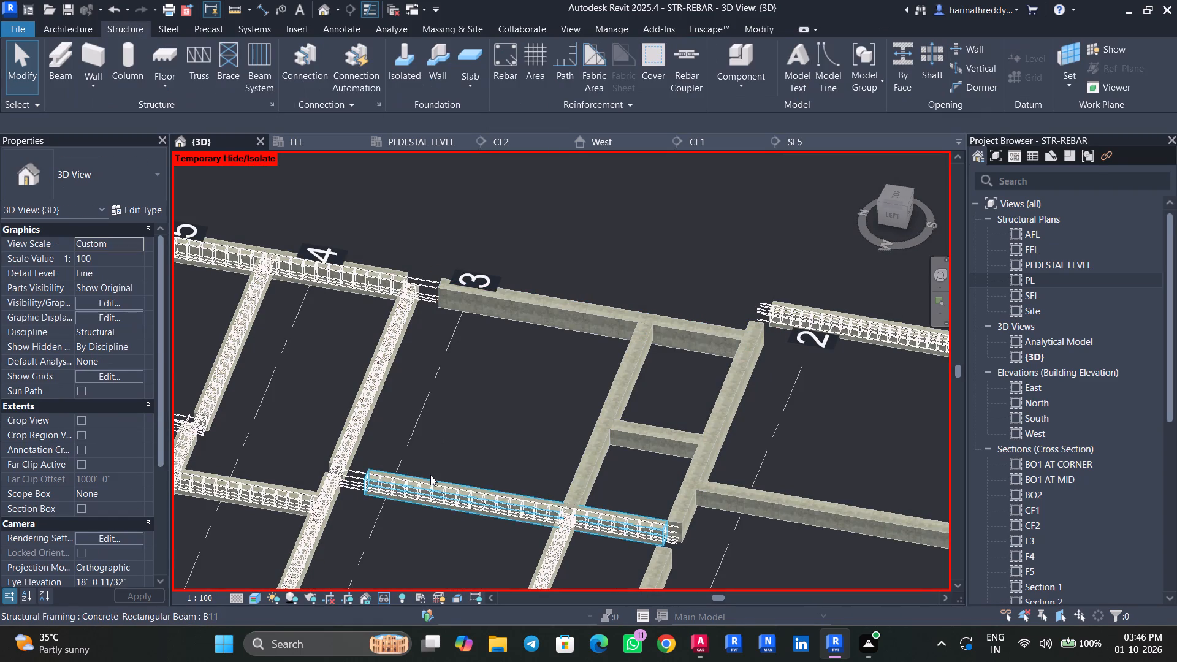
pyautogui.moveTo(494, 435); pyautogui.dragTo(501, 275, button='middle')
pyautogui.press('Escape')
pyautogui.click(589, 289)
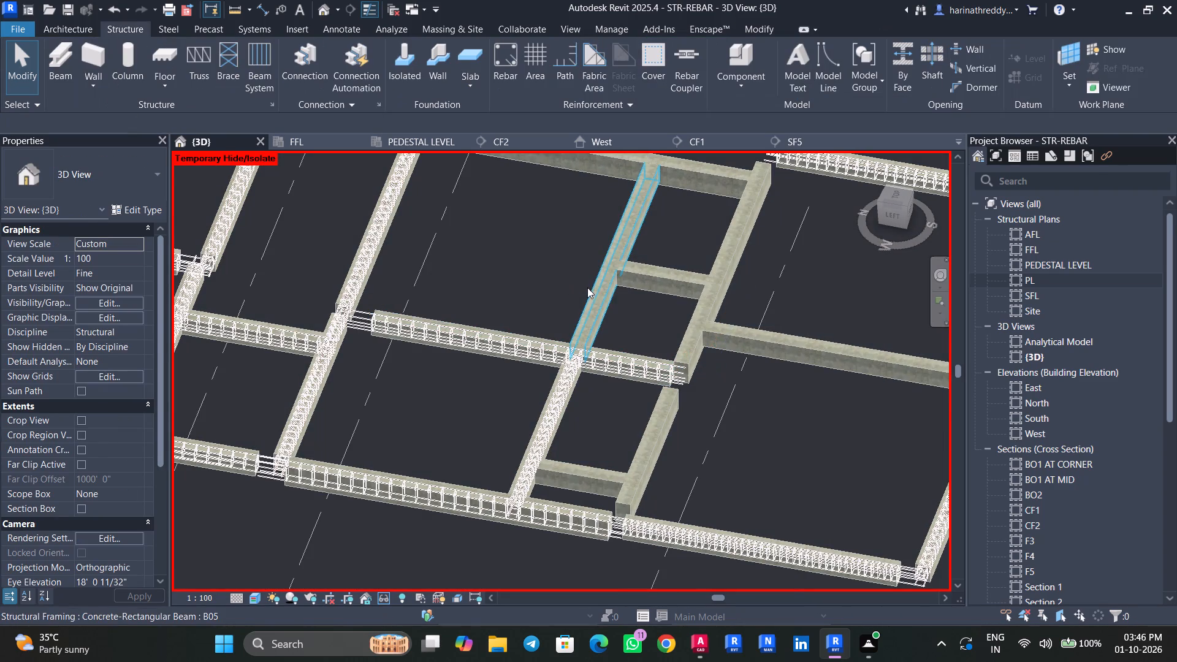
pyautogui.moveTo(543, 265); pyautogui.dragTo(509, 375, button='middle')
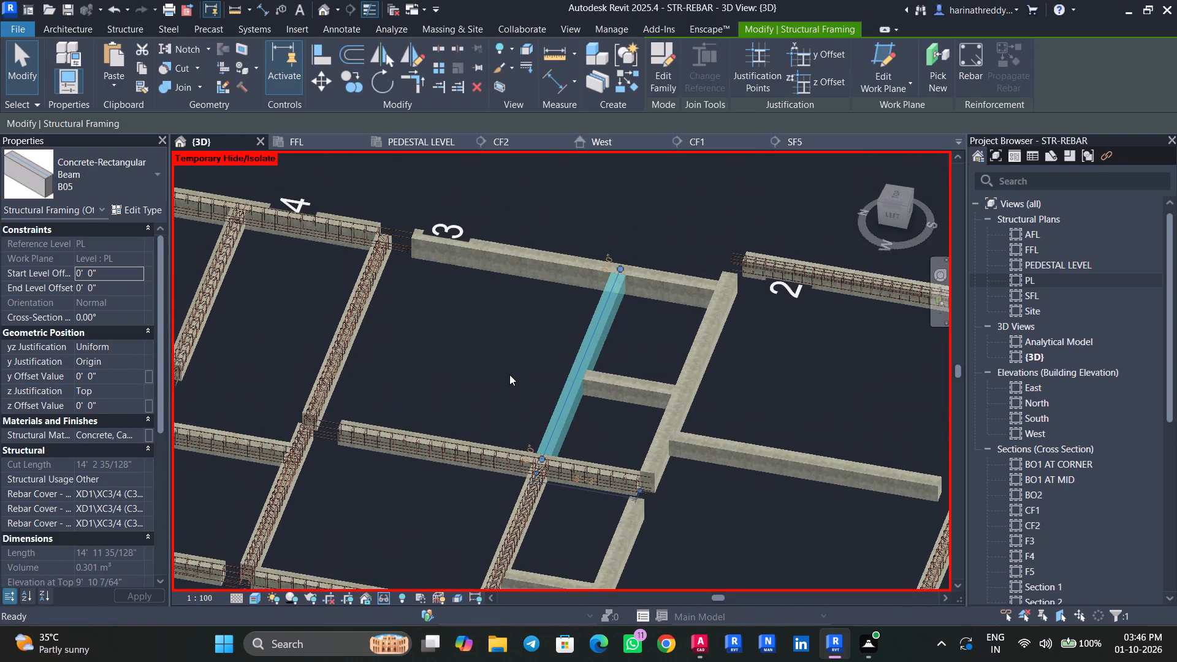
pyautogui.scroll(-3, 509, 375)
pyautogui.press('Escape')
pyautogui.press('Escape')
pyautogui.scroll(4, 847, 397)
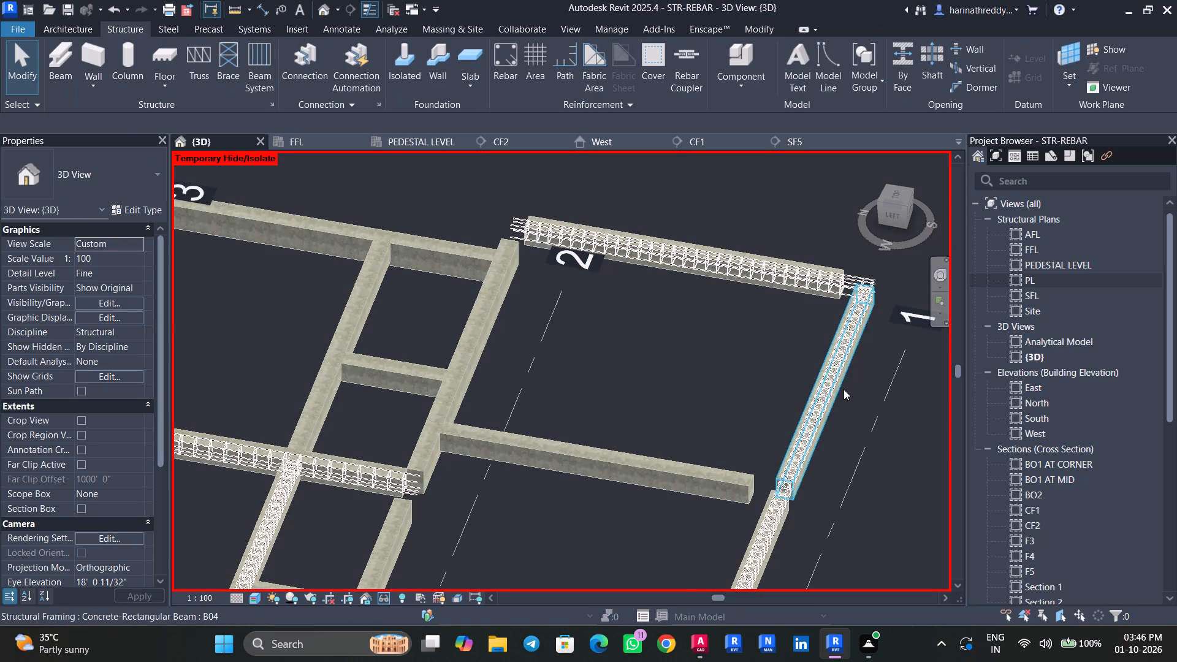
pyautogui.click(844, 389)
pyautogui.scroll(-3, 844, 389)
pyautogui.press('Escape')
pyautogui.press('Escape')
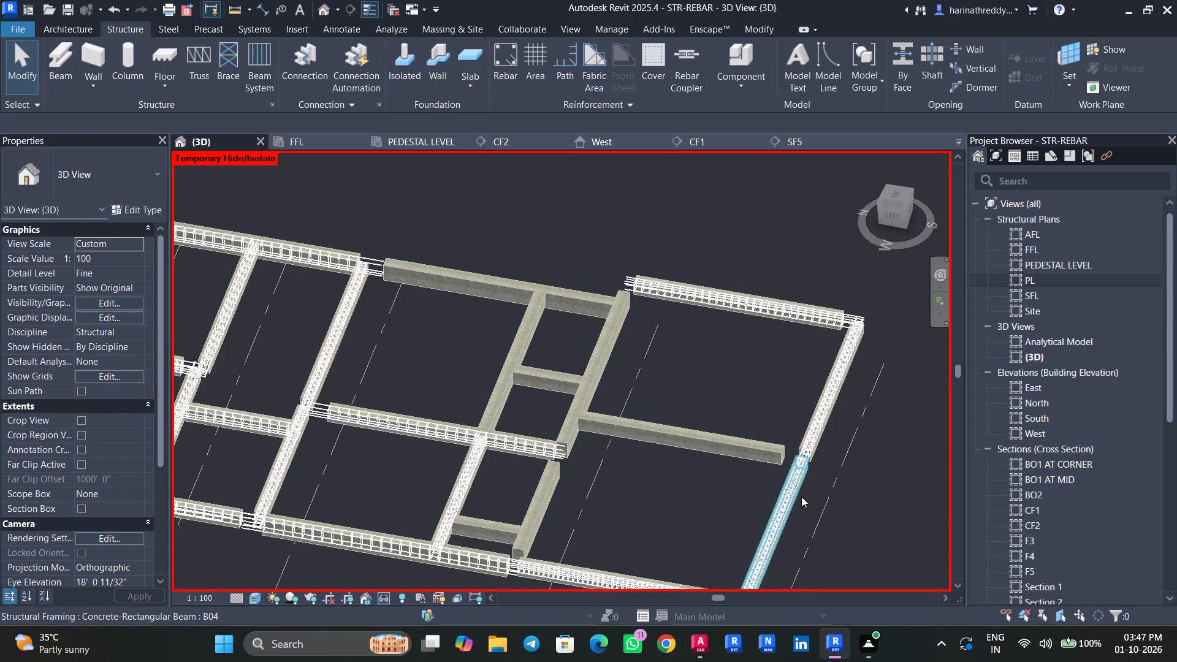
pyautogui.click(801, 496)
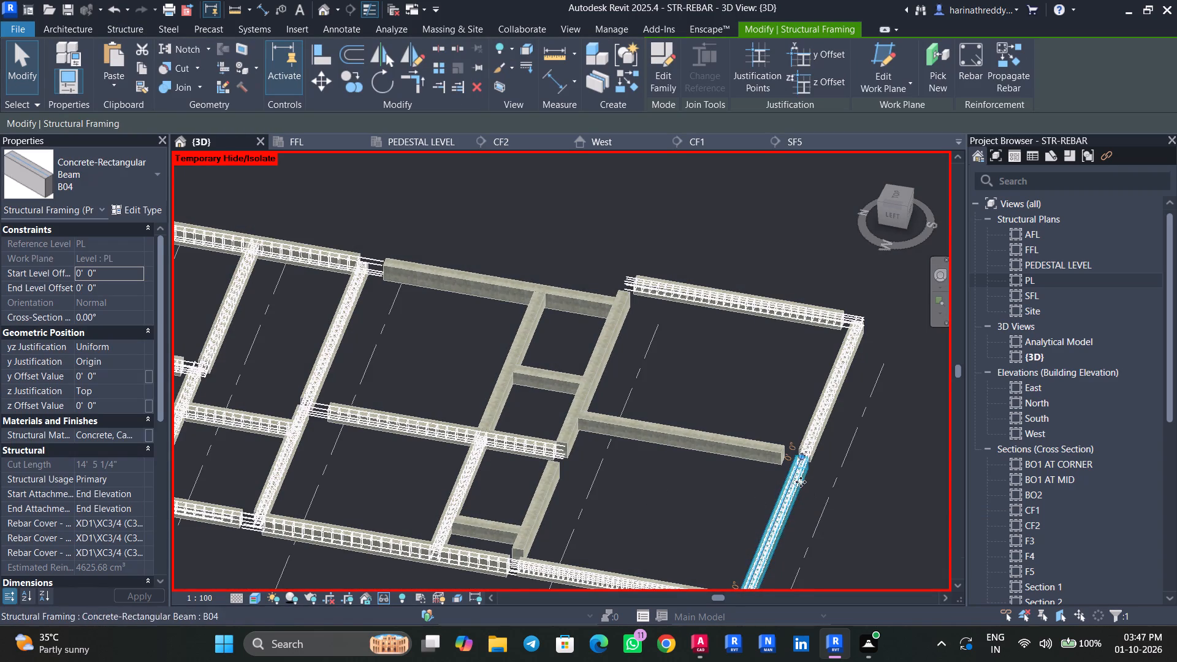
pyautogui.press('Escape')
pyautogui.click(762, 316)
pyautogui.scroll(6, 762, 316)
pyautogui.moveTo(763, 320); pyautogui.dragTo(758, 336, button='middle')
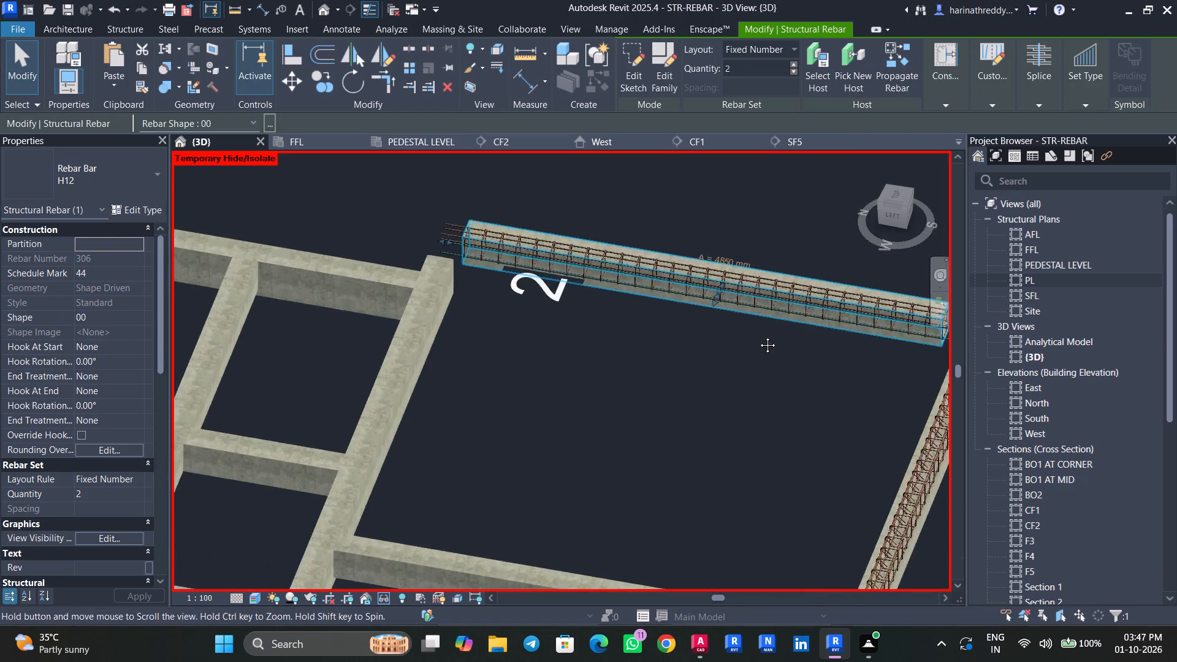
pyautogui.moveTo(758, 336); pyautogui.dragTo(707, 433, button='middle')
pyautogui.press('Escape')
pyautogui.click(706, 377)
pyautogui.scroll(-3, 706, 377)
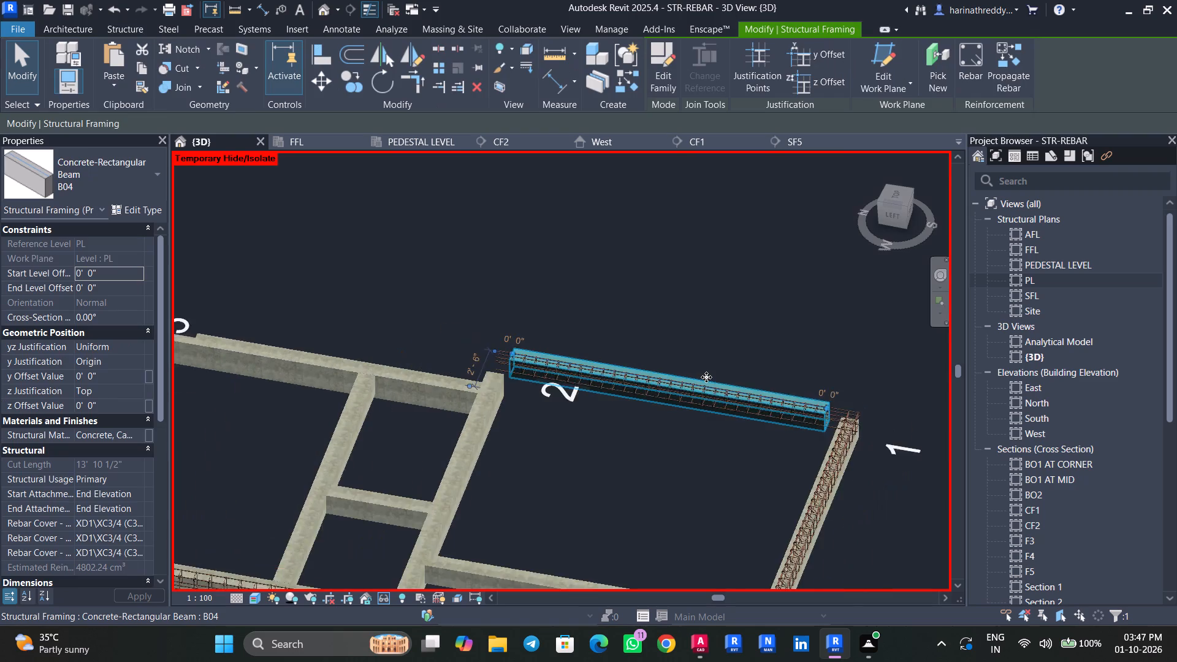
pyautogui.scroll(-4, 706, 377)
pyautogui.moveTo(668, 451); pyautogui.dragTo(726, 324, button='middle')
pyautogui.press('Escape')
pyautogui.press('Escape')
pyautogui.scroll(7, 627, 486)
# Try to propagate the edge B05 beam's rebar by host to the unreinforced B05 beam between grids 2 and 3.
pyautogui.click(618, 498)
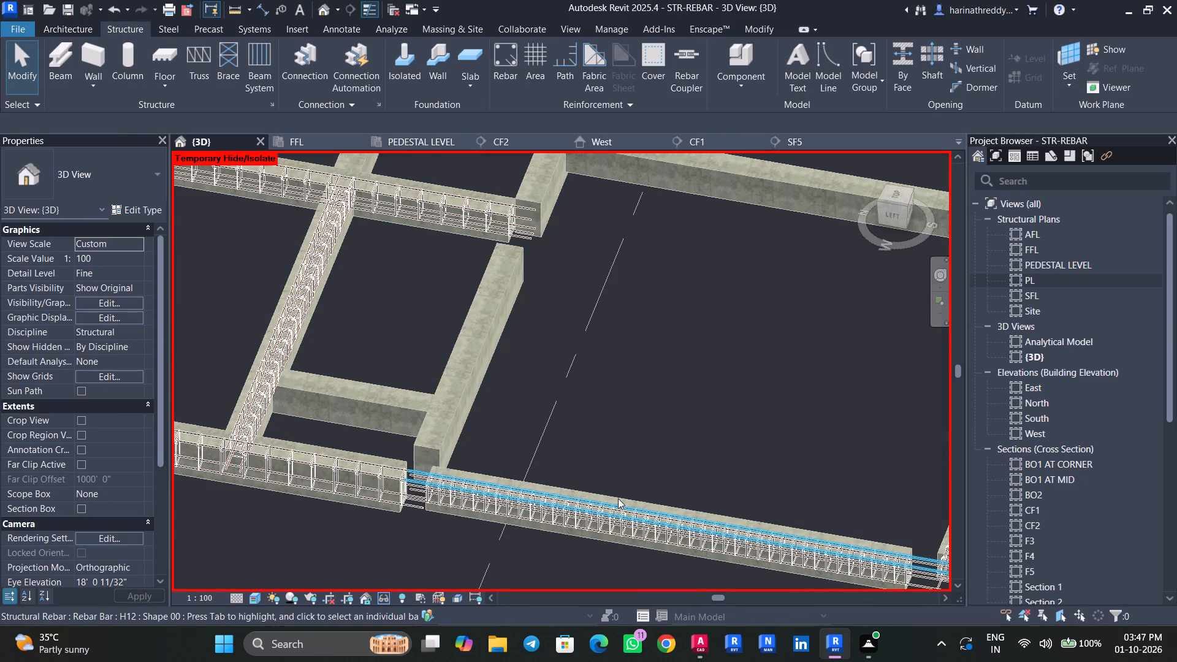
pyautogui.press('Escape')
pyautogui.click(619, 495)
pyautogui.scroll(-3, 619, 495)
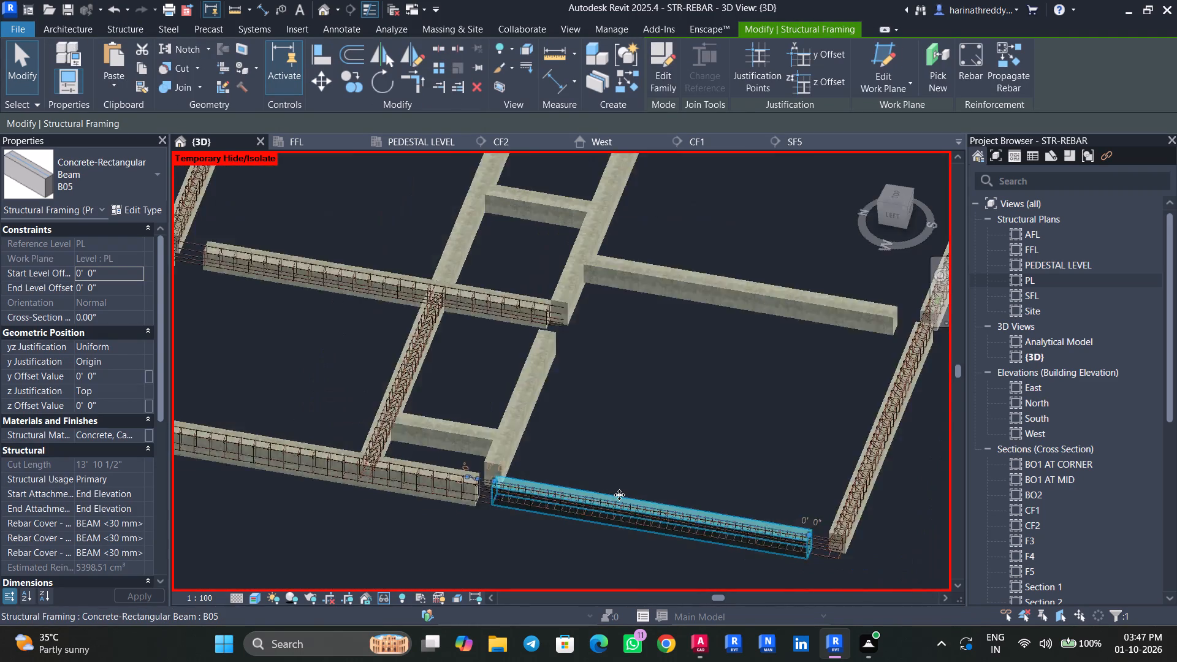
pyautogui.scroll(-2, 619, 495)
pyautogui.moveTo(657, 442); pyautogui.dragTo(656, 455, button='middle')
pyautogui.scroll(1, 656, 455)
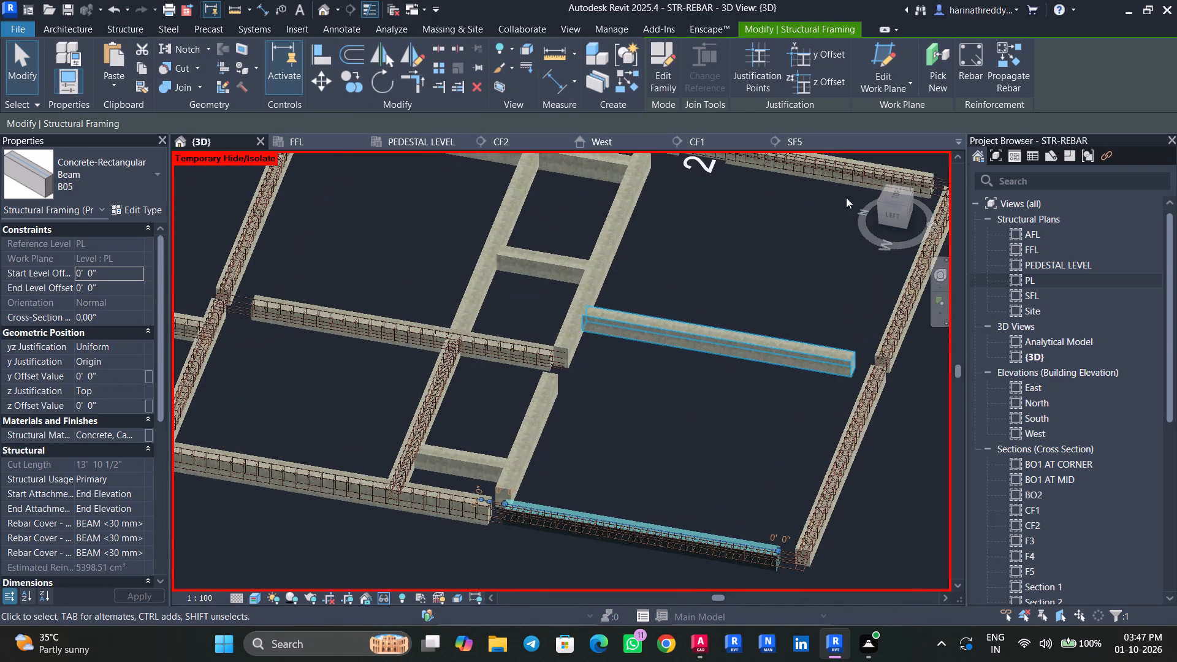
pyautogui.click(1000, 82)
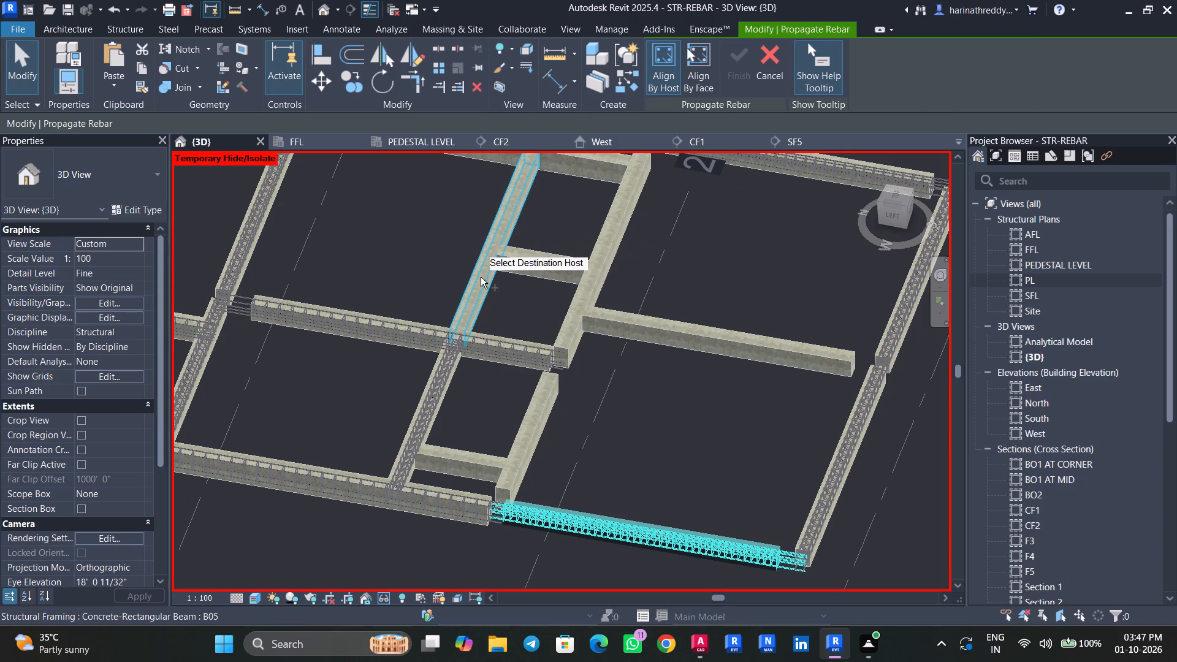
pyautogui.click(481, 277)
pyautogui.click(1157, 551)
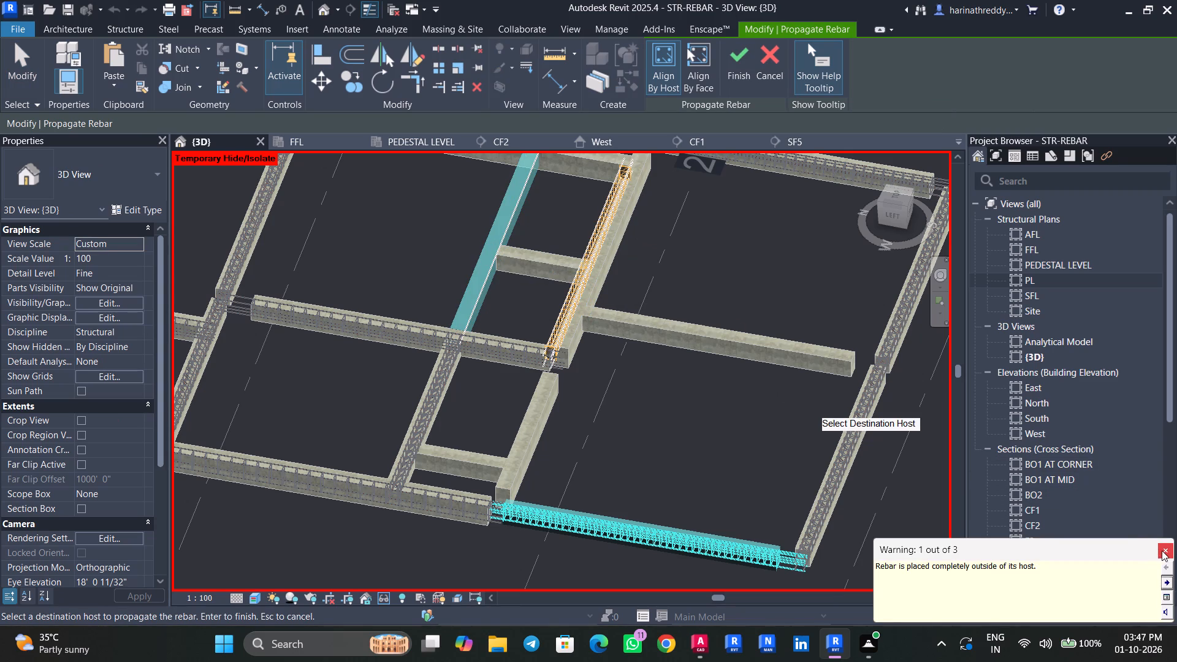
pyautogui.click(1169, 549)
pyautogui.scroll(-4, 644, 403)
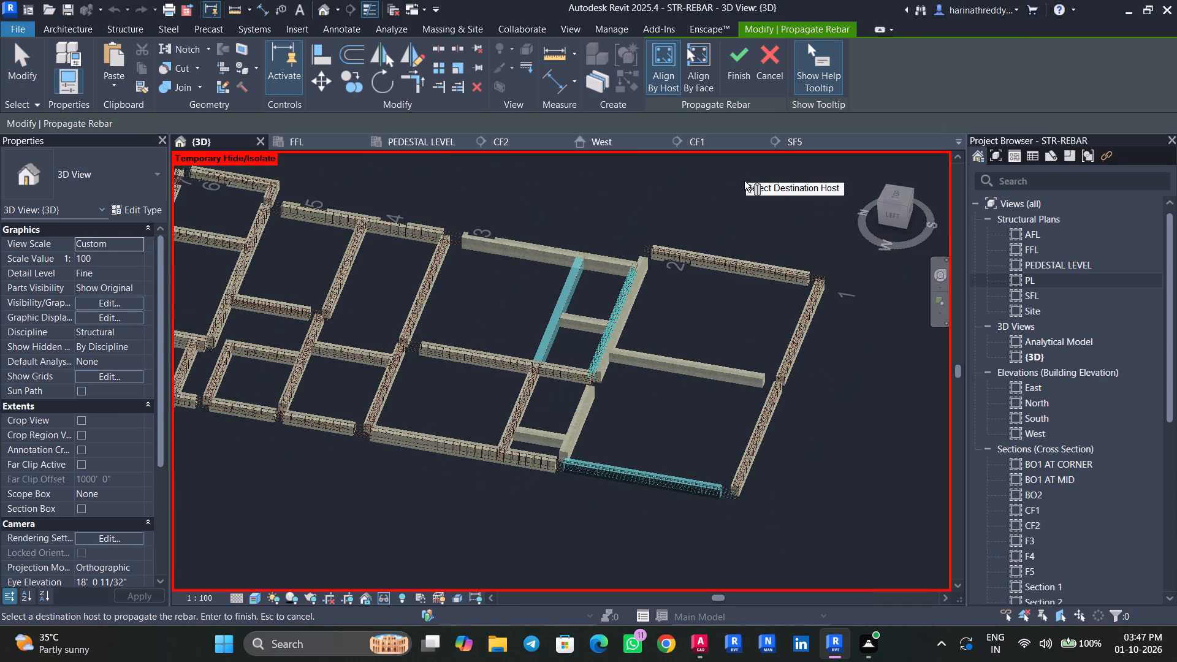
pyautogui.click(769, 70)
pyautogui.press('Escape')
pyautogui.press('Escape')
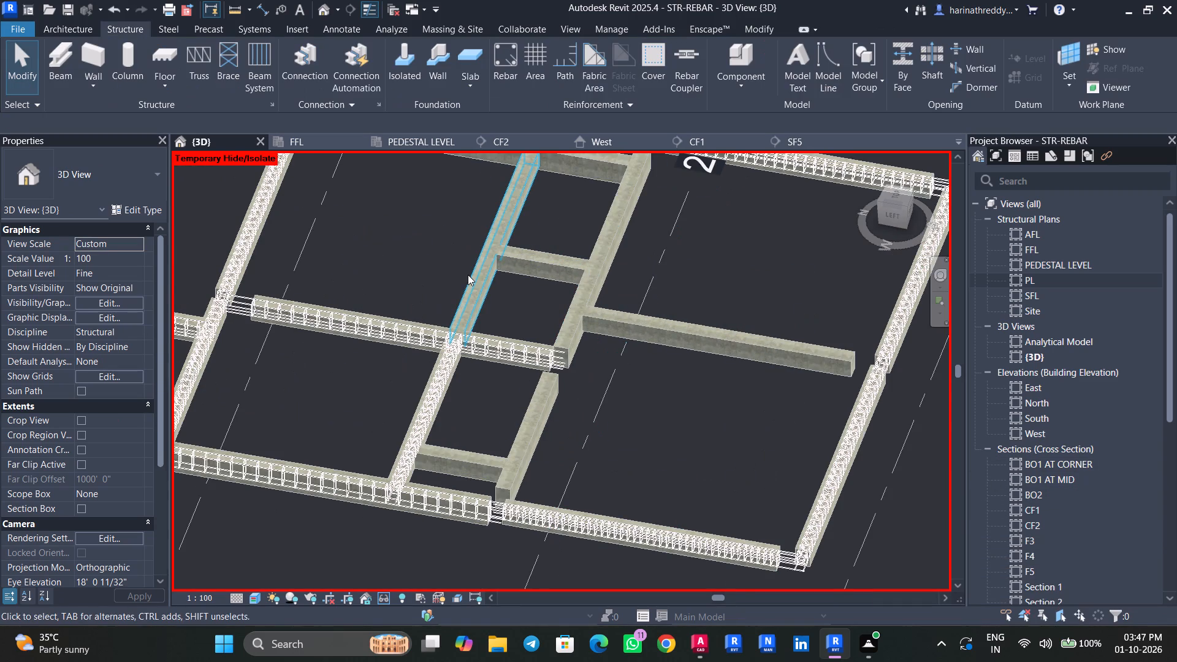
# Propagate the rebar of the reinforced secondary B05 beam, aligned by host, to the adjoining short B11 beam.
pyautogui.moveTo(528, 312); pyautogui.dragTo(527, 378, button='middle')
pyautogui.click(463, 528)
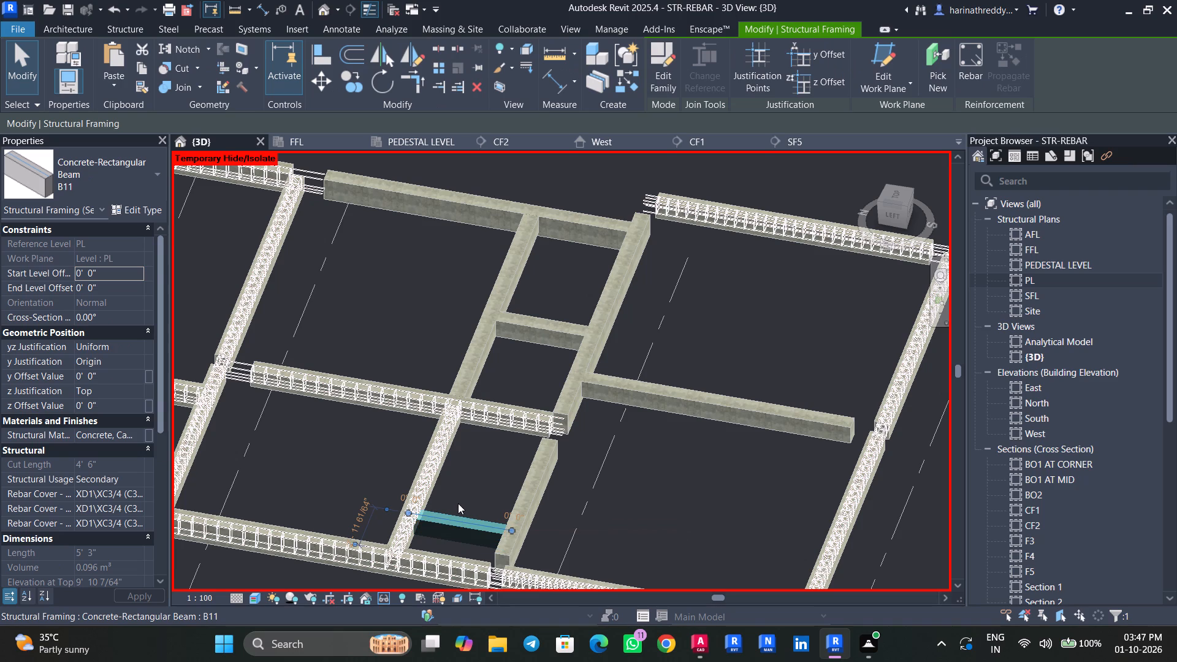
pyautogui.scroll(8, 455, 479)
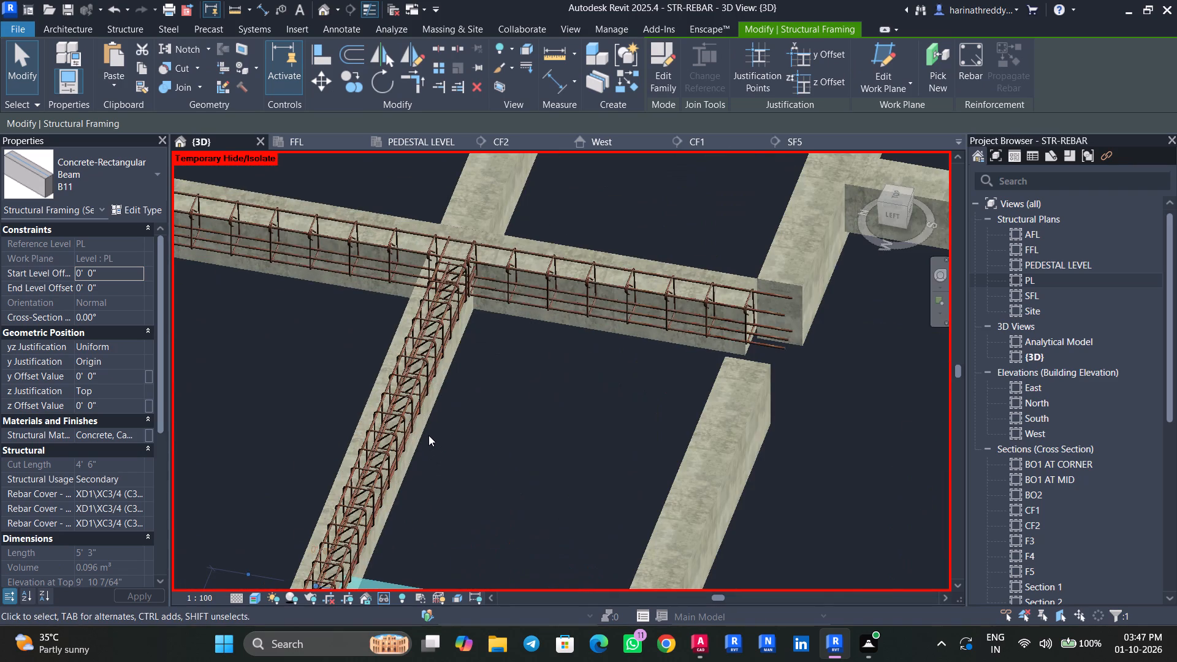
pyautogui.click(427, 433)
pyautogui.scroll(-4, 496, 414)
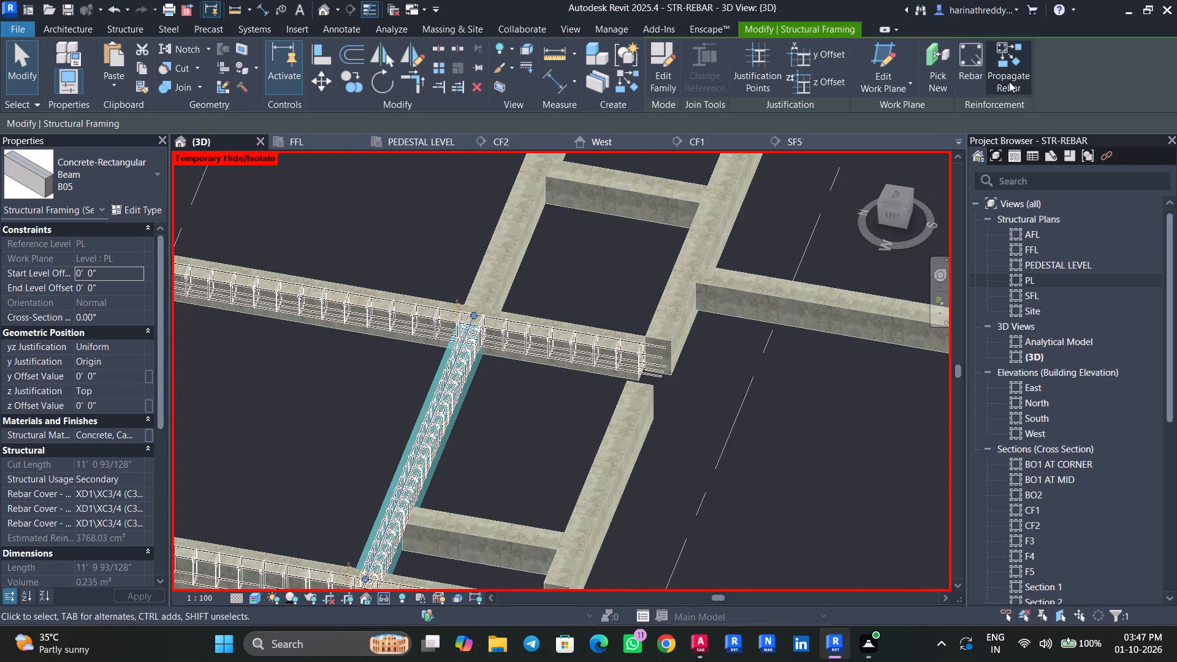
pyautogui.click(1009, 82)
pyautogui.click(501, 536)
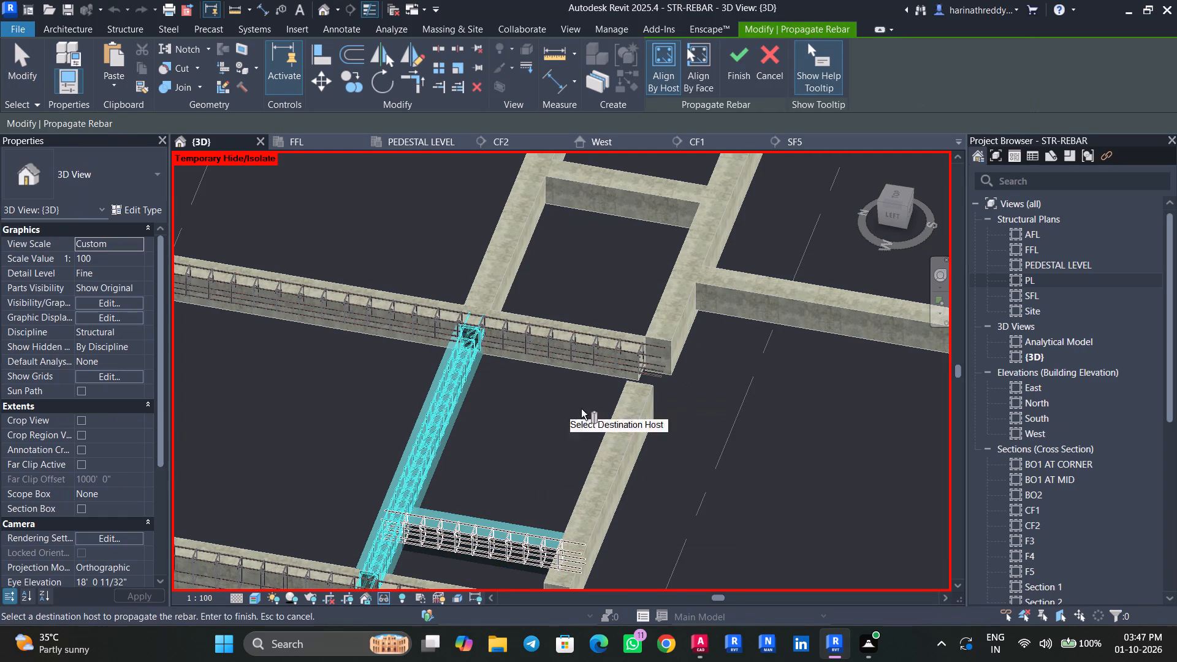
pyautogui.click(745, 58)
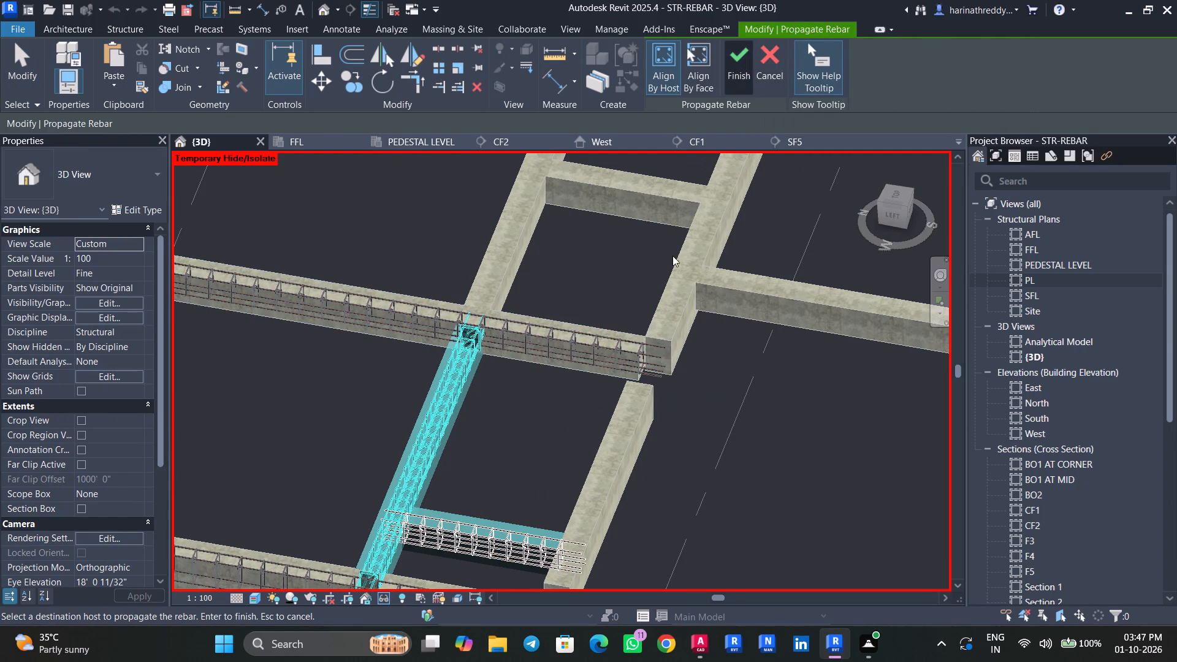
pyautogui.press('Escape')
pyautogui.press('Escape')
pyautogui.press('Escape')
pyautogui.press('Escape')
# Locate the unreinforced B07 beam in the 3D view and at grid 2 in the PL structural plan.
pyautogui.click(604, 482)
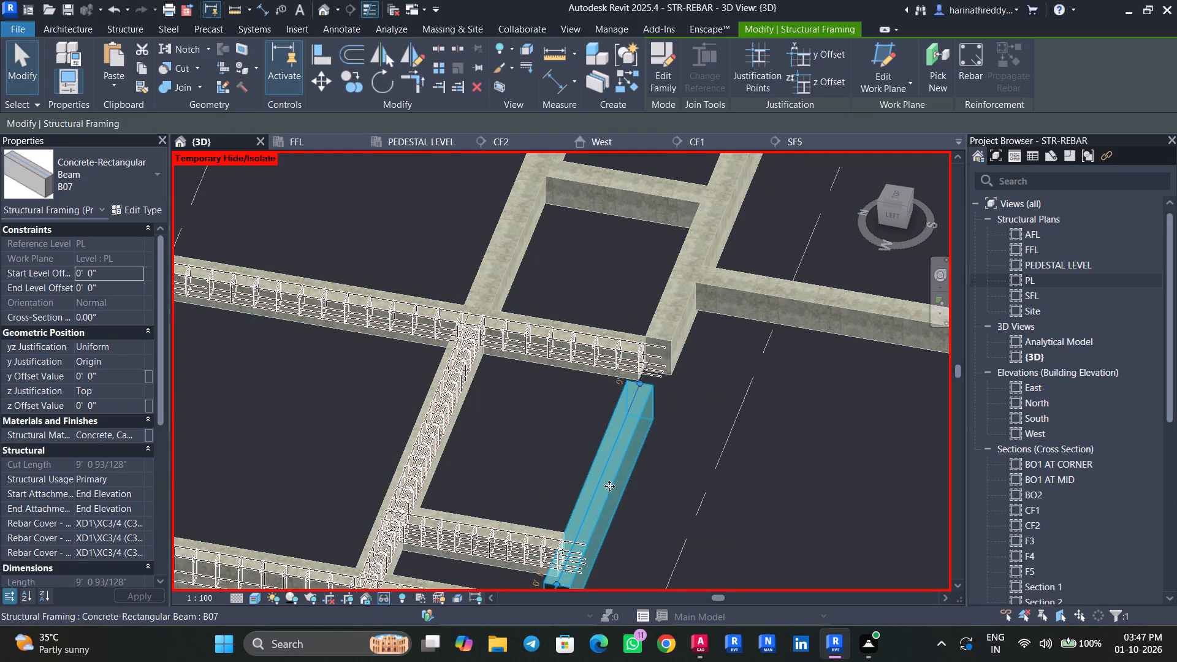
pyautogui.moveTo(656, 496); pyautogui.dragTo(654, 378, button='middle')
pyautogui.scroll(-5, 654, 378)
pyautogui.moveTo(659, 375); pyautogui.dragTo(614, 463, button='middle')
pyautogui.keyDown('shift'); pyautogui.moveTo(695, 449); pyautogui.dragTo(543, 522, button='middle'); pyautogui.keyUp('shift')
pyautogui.scroll(-4, 543, 520)
pyautogui.scroll(1, 543, 520)
pyautogui.scroll(-2, 543, 520)
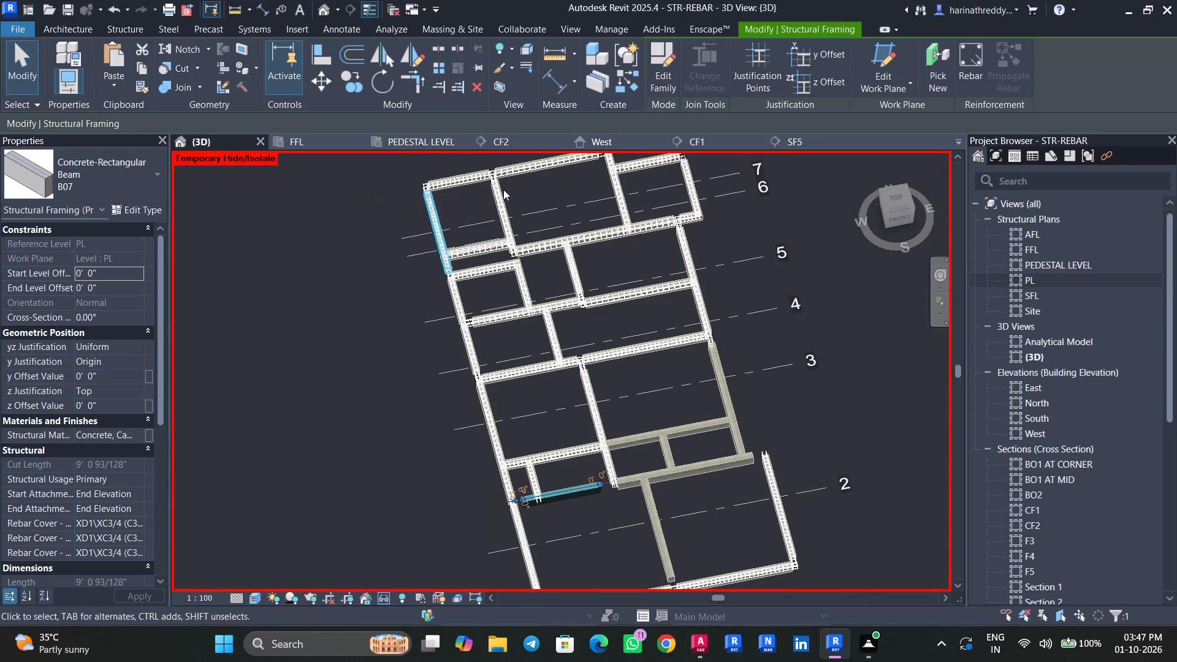
pyautogui.doubleClick(1019, 283)
pyautogui.scroll(-8, 457, 419)
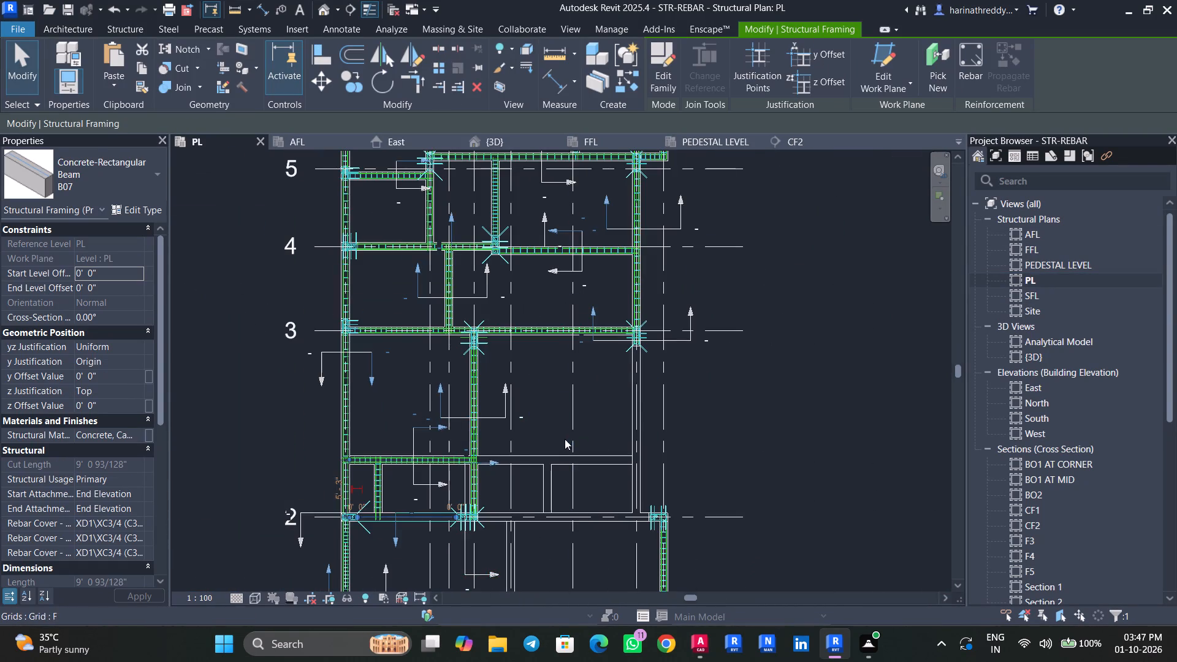
pyautogui.moveTo(566, 424); pyautogui.dragTo(657, 286, button='middle')
pyautogui.press('Escape')
pyautogui.press('Escape')
pyautogui.scroll(10, 501, 386)
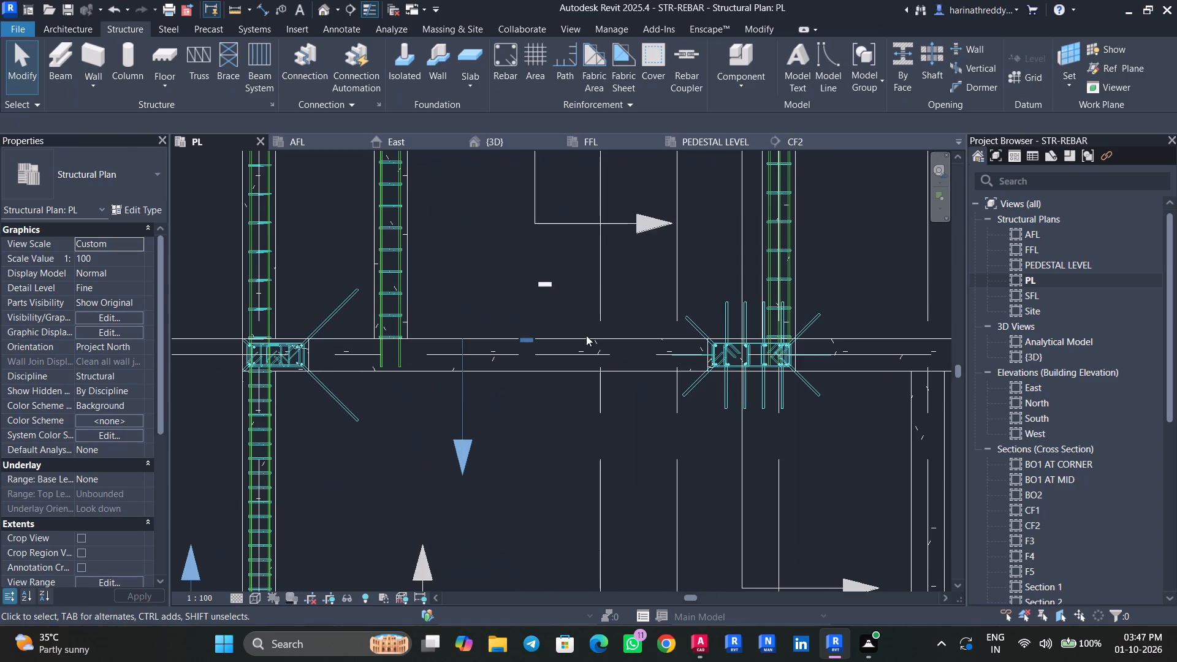
# Cut a cross section through the B07 beam on grid 2, flip its viewing direction, and shorten its depth to about 4' 6".
pyautogui.click(349, 7)
pyautogui.click(627, 302)
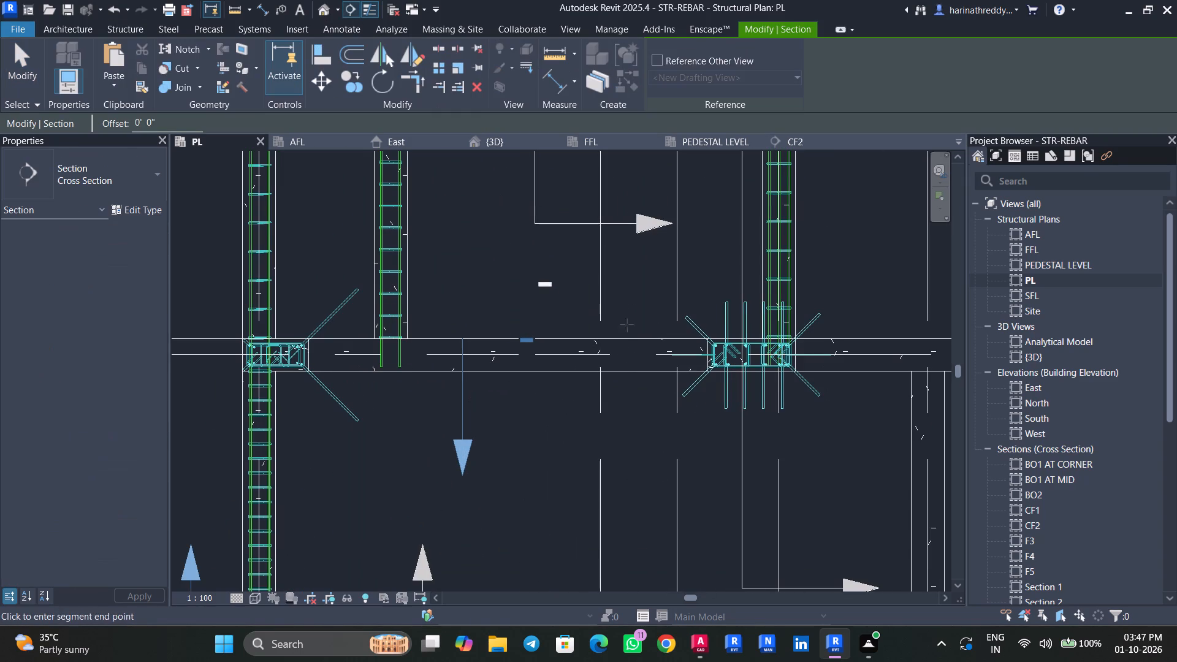
pyautogui.click(627, 427)
pyautogui.press('Escape')
pyautogui.press('Escape')
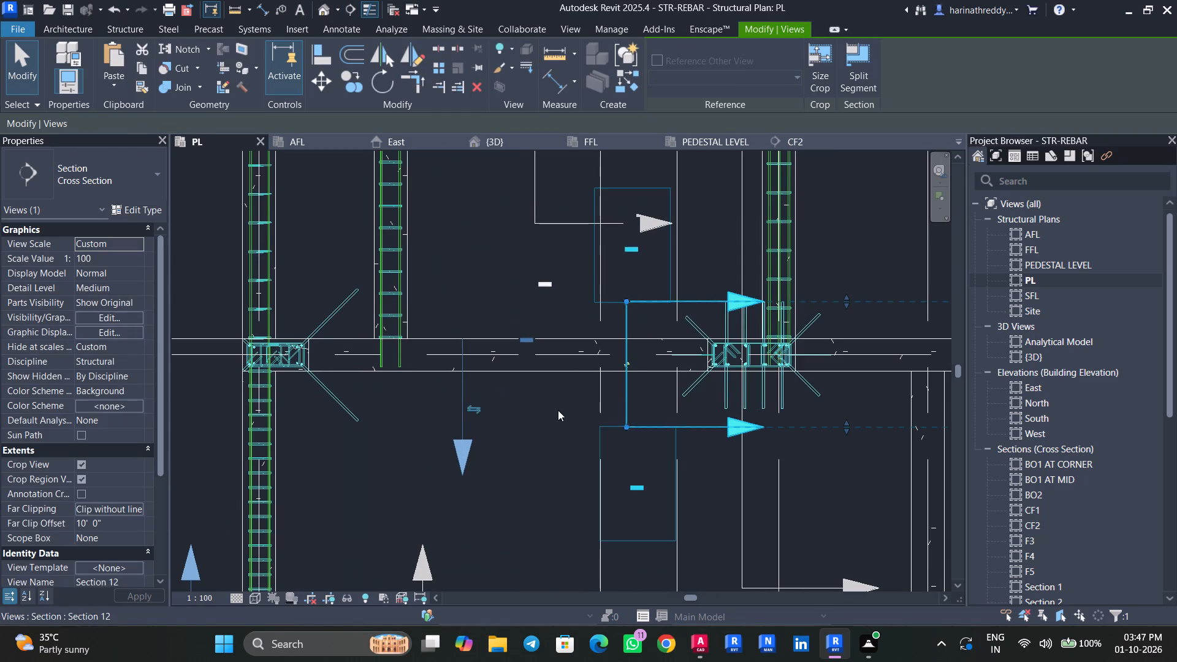
pyautogui.click(475, 409)
pyautogui.moveTo(194, 361); pyautogui.dragTo(353, 376)
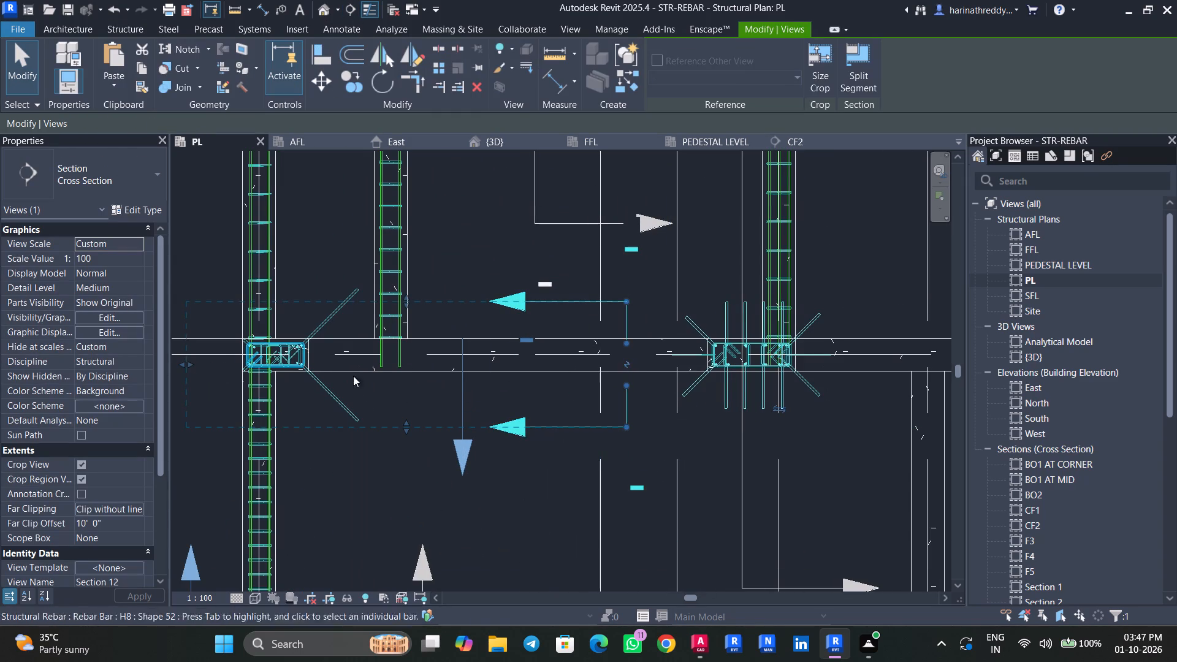
pyautogui.moveTo(353, 376); pyautogui.dragTo(422, 383)
pyautogui.moveTo(190, 363); pyautogui.dragTo(424, 367)
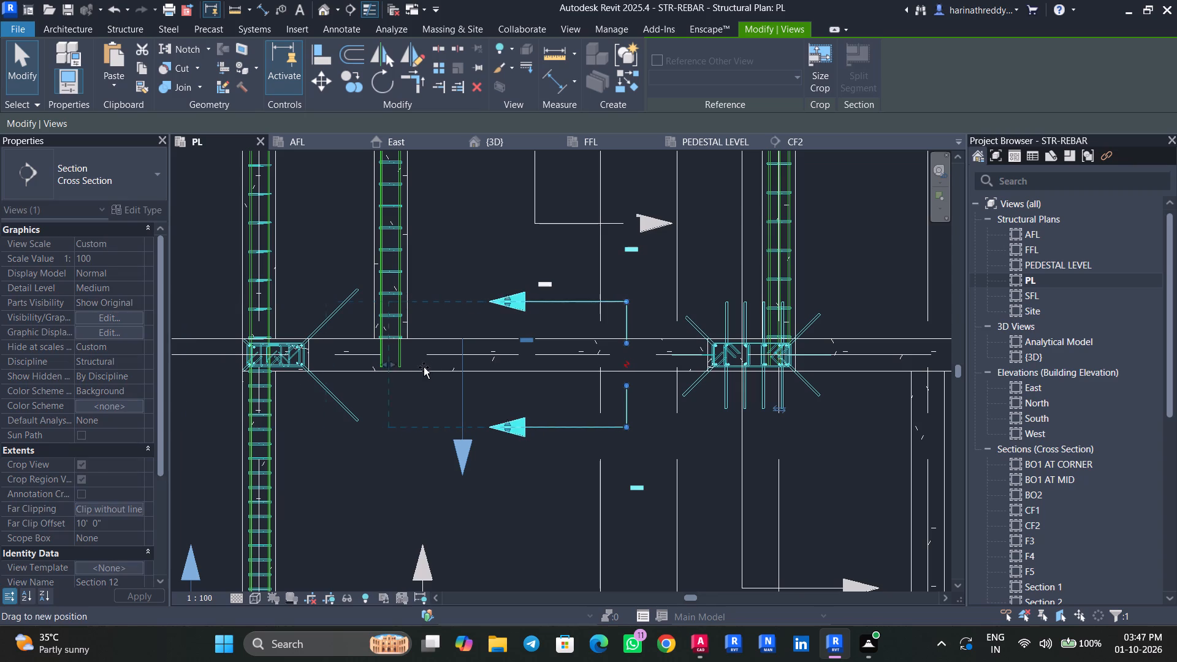
pyautogui.moveTo(424, 367); pyautogui.dragTo(430, 367)
pyautogui.press('Escape')
pyautogui.press('Escape')
# Open the new section's view and inspect the B07 beam's cross section.
pyautogui.click(520, 304)
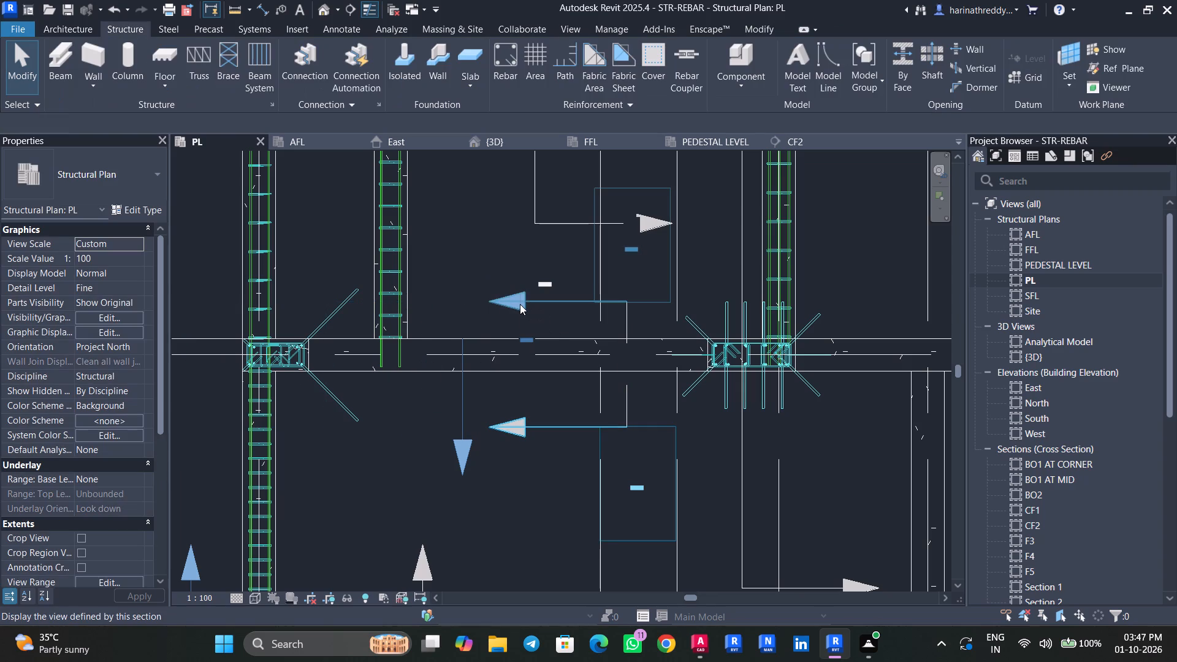
pyautogui.rightClick(520, 304)
pyautogui.click(565, 378)
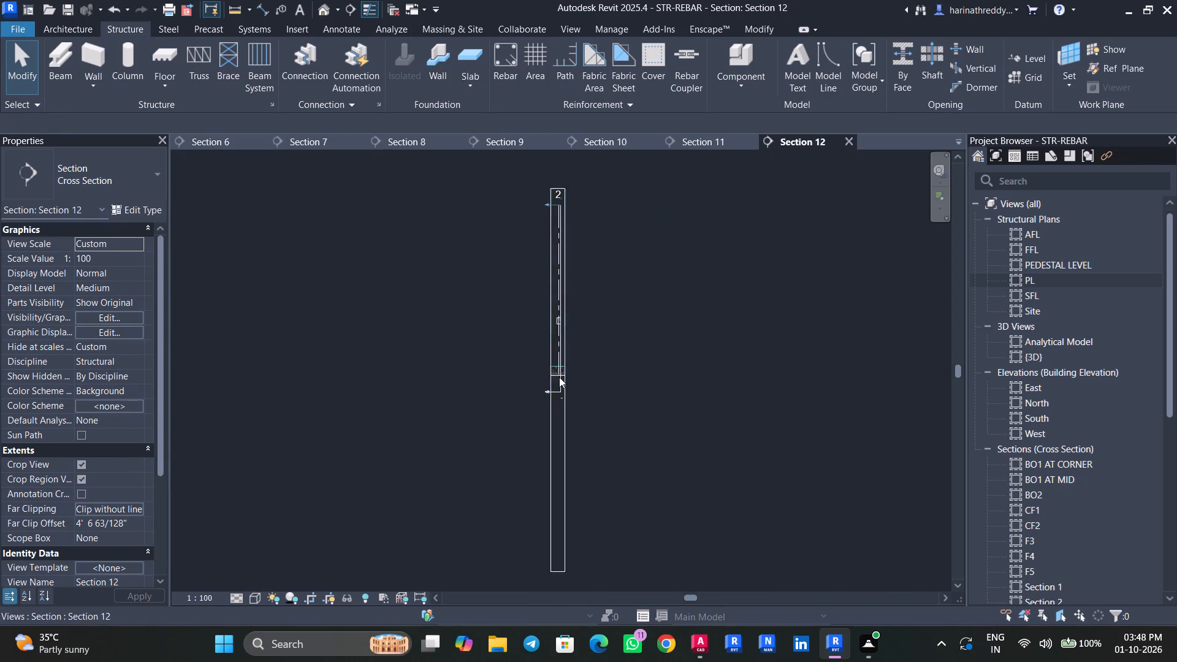
pyautogui.scroll(2, 559, 377)
pyautogui.scroll(-1, 560, 377)
pyautogui.scroll(16, 560, 377)
pyautogui.click(555, 255)
pyautogui.moveTo(535, 295); pyautogui.dragTo(469, 413, button='middle')
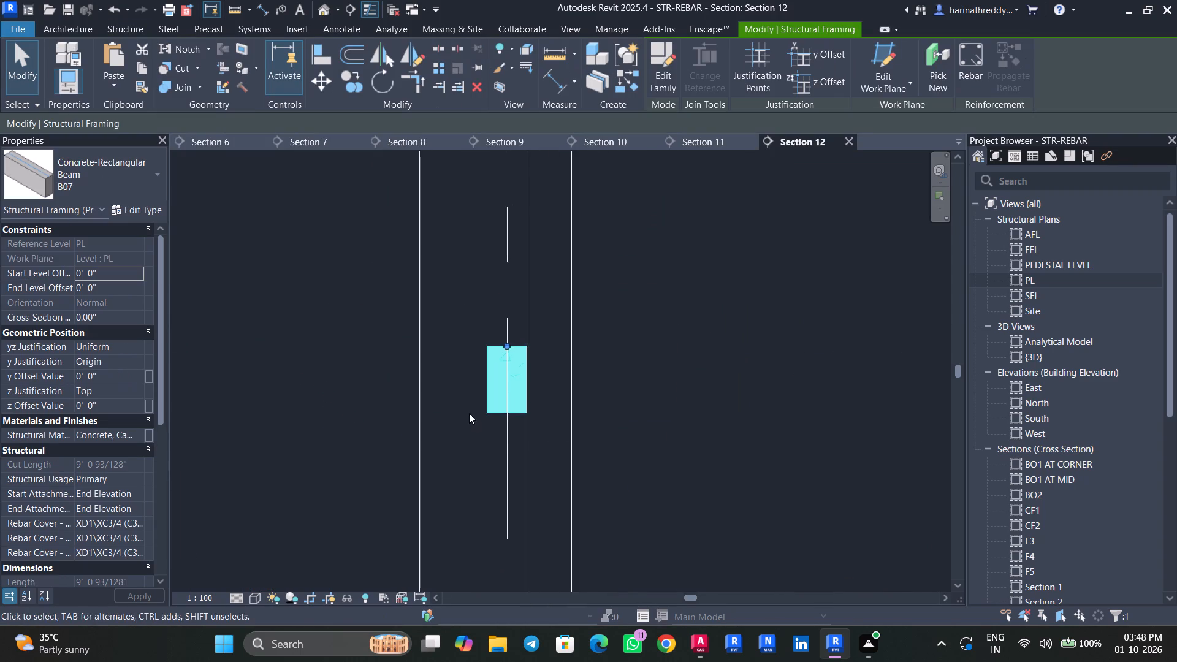
pyautogui.scroll(4, 469, 413)
pyautogui.moveTo(469, 412); pyautogui.dragTo(443, 451, button='middle')
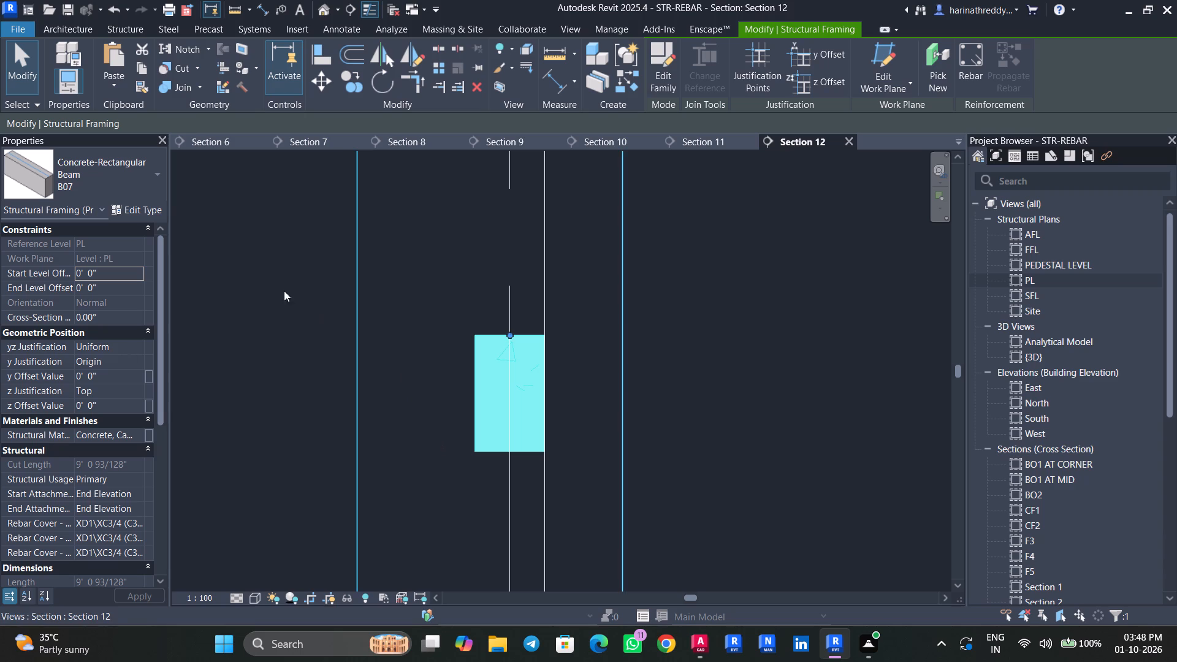
# Check the B07 beam and its section line in the PL plan, and return to the section view.
pyautogui.doubleClick(1021, 280)
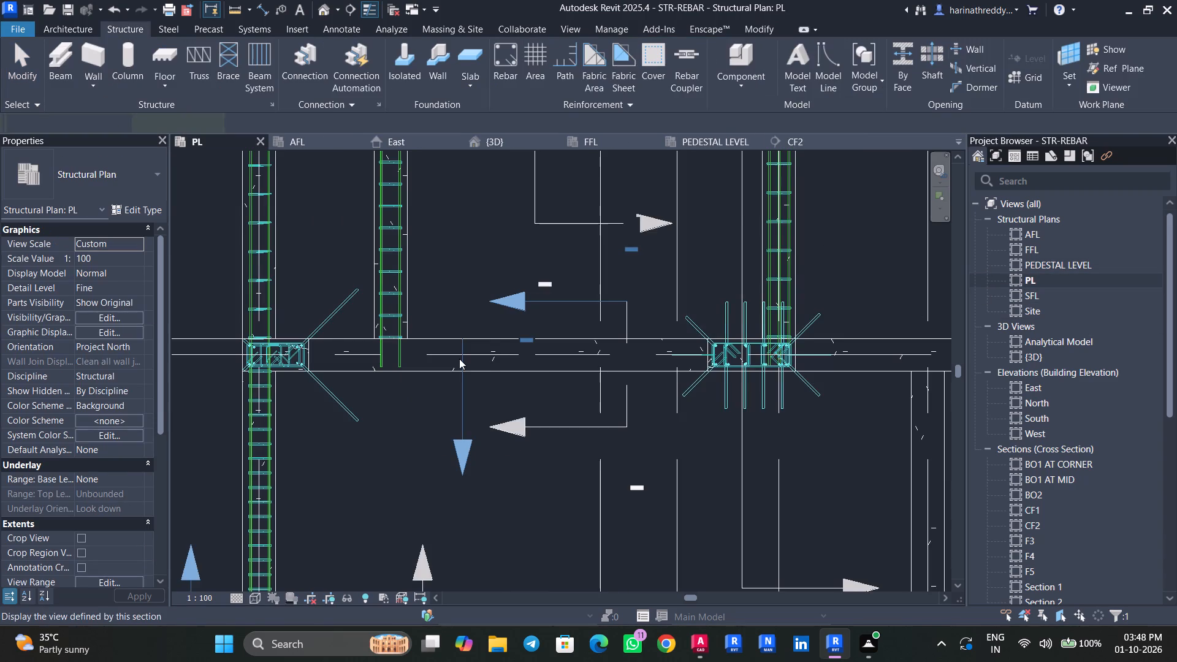
pyautogui.scroll(1, 459, 359)
pyautogui.scroll(-2, 459, 359)
pyautogui.scroll(-4, 386, 388)
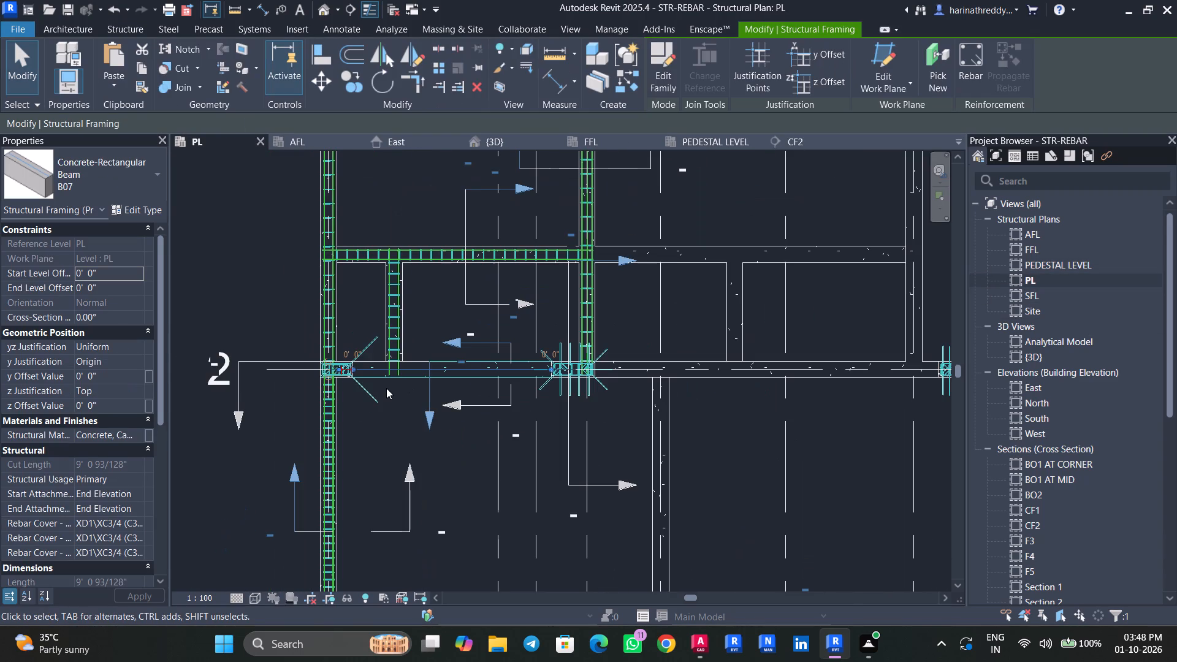
pyautogui.rightClick(482, 407)
pyautogui.click(533, 277)
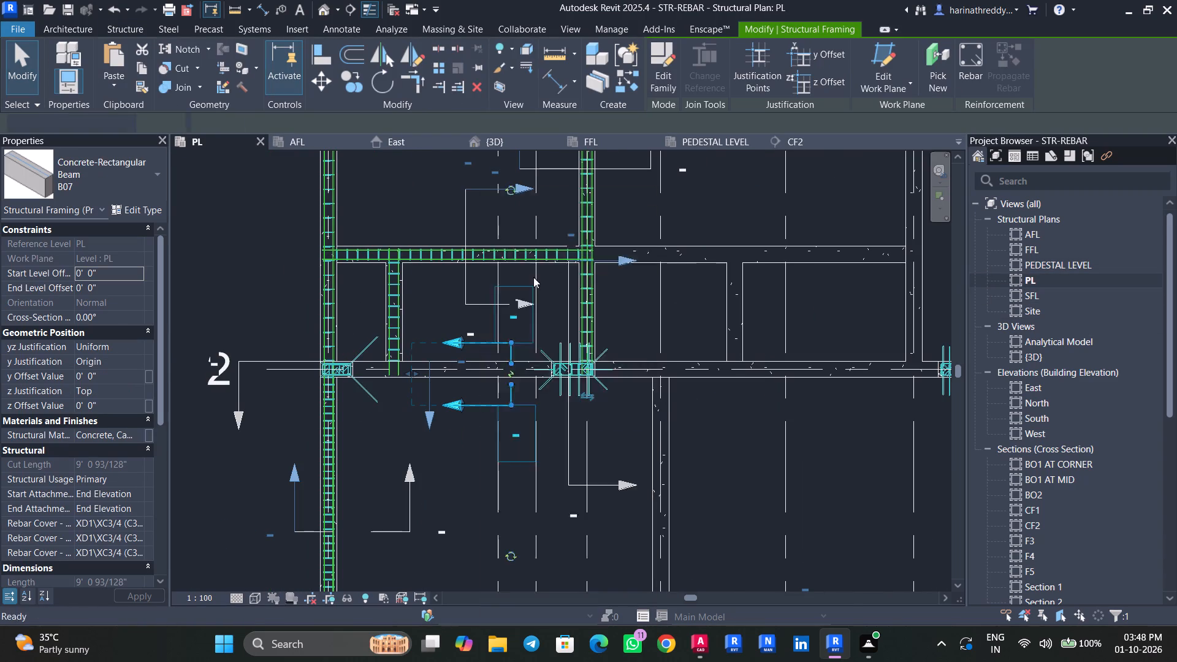
# Set the rebar cover of the B07 beam to BEAM <30 mm> in its cross section.
pyautogui.scroll(3, 497, 361)
pyautogui.click(490, 328)
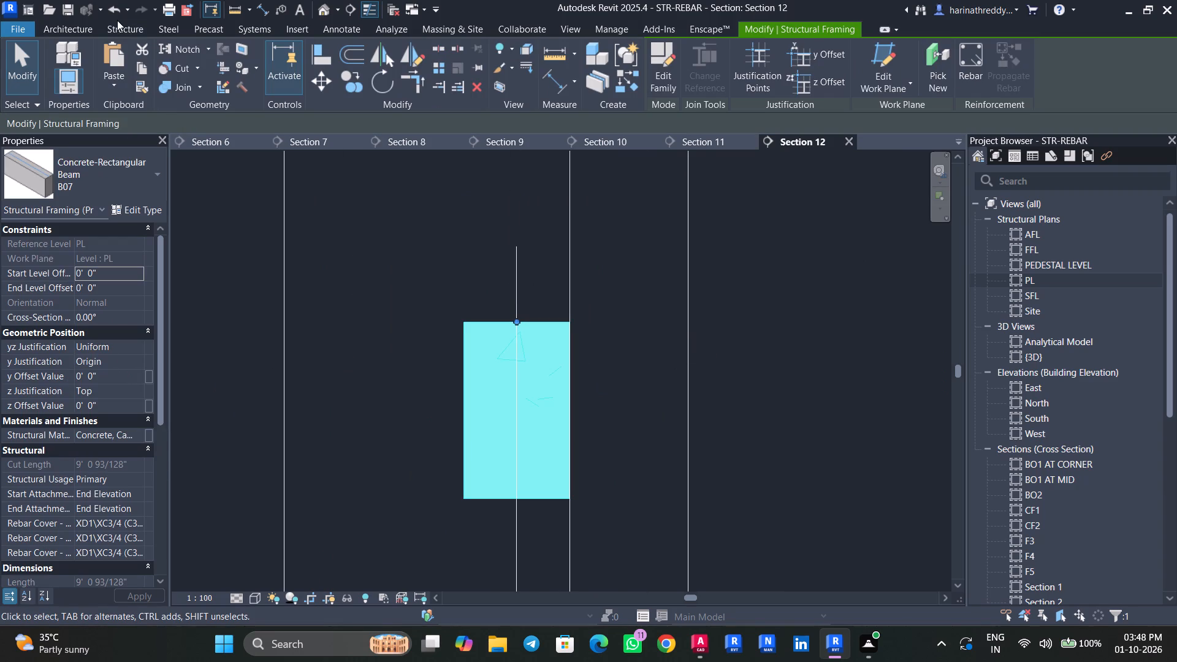
pyautogui.click(121, 32)
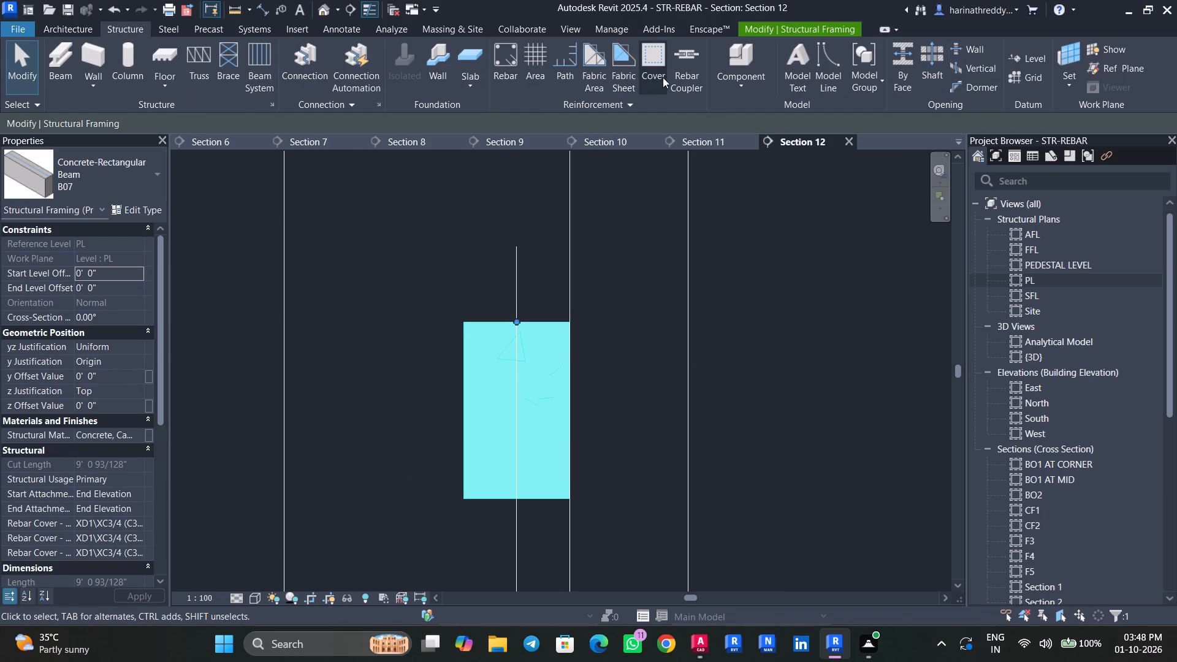
pyautogui.click(663, 77)
pyautogui.click(470, 320)
pyautogui.click(314, 119)
pyautogui.scroll(3, 283, 167)
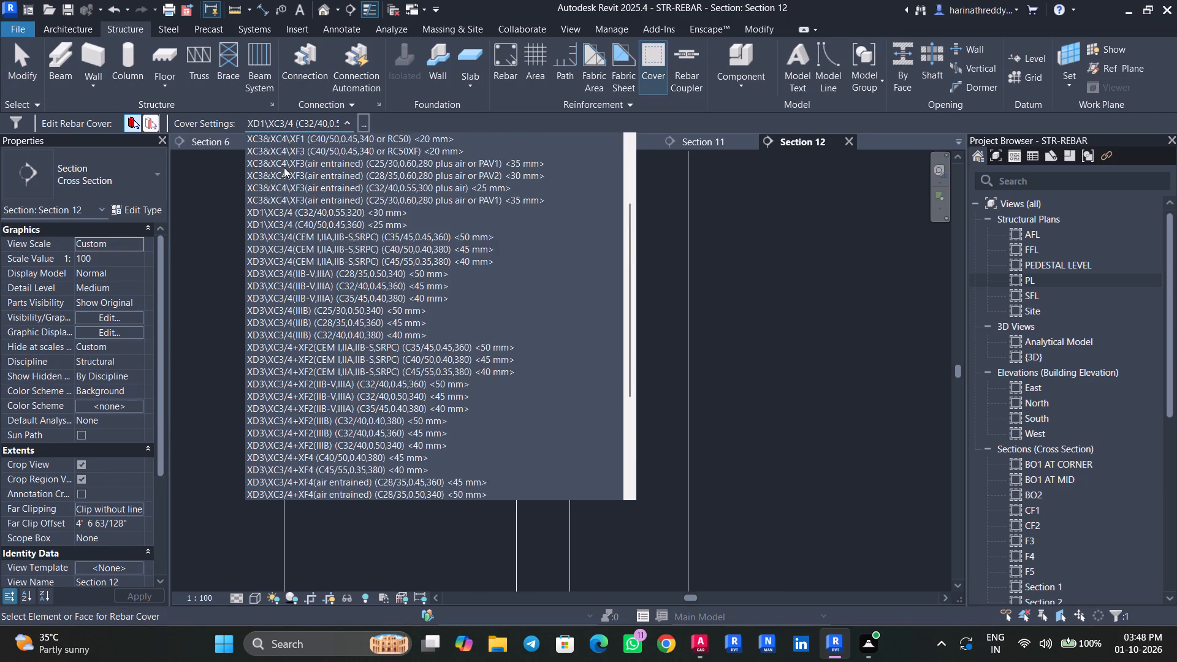
pyautogui.scroll(11, 284, 167)
pyautogui.click(292, 142)
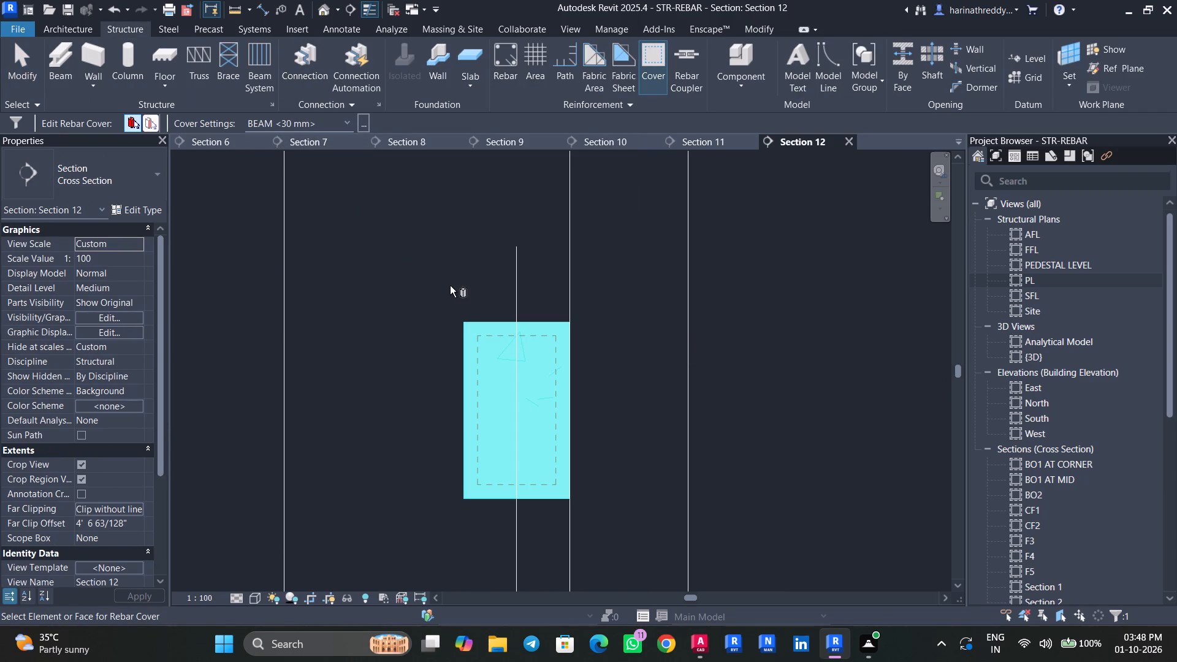
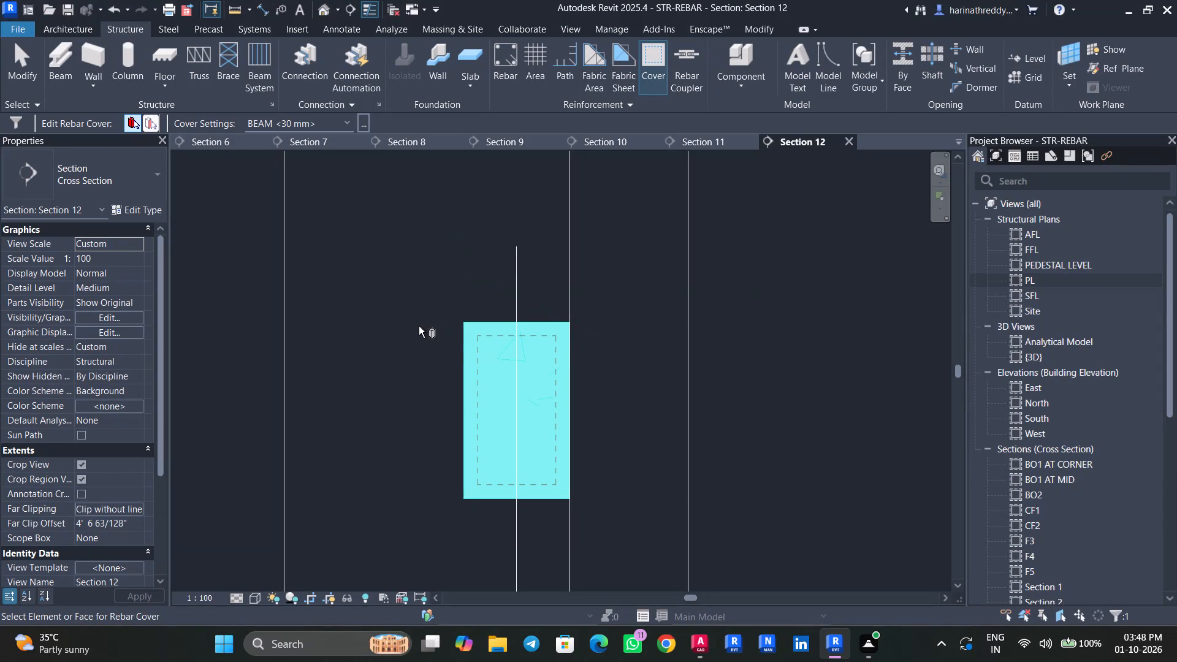
# Leave the cover command, start Rebar for the beam cut in Section 12, and choose stirrup shape 52.
pyautogui.press('Escape')
pyautogui.press('Escape')
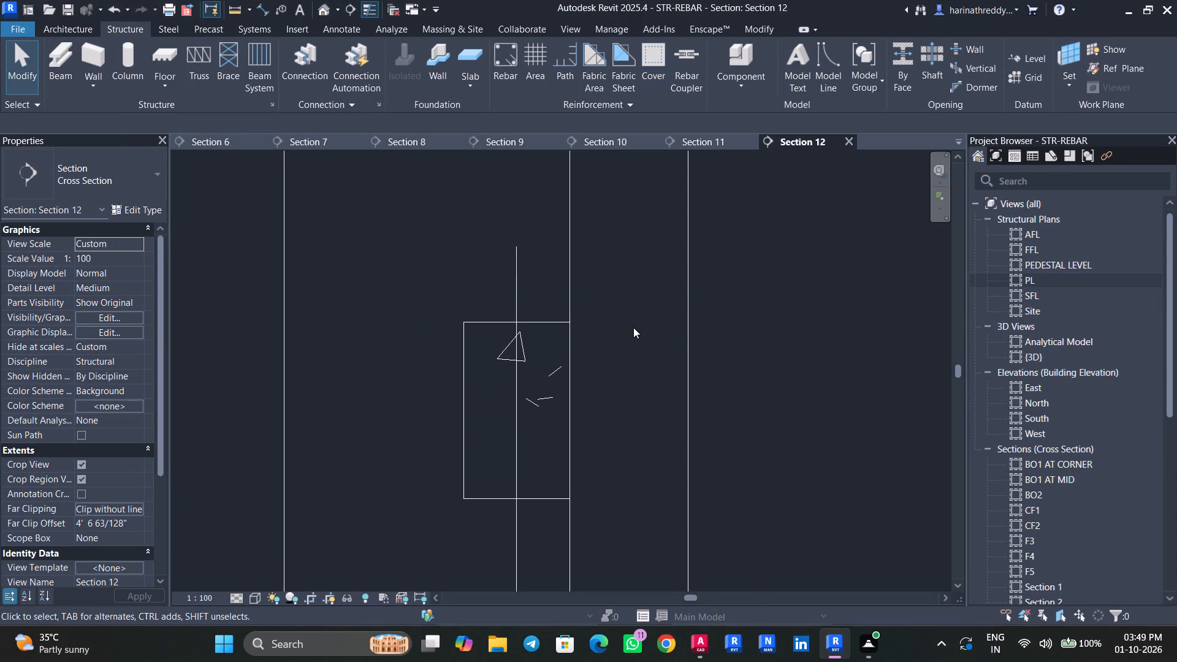
pyautogui.scroll(1, 622, 343)
pyautogui.click(541, 318)
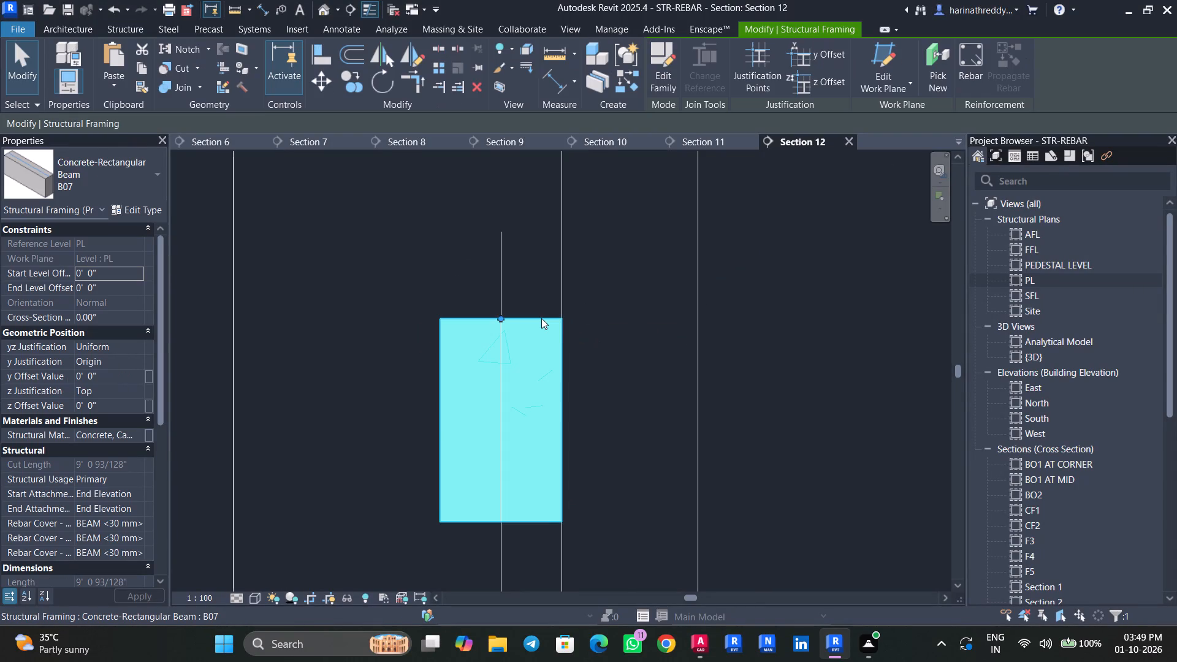
pyautogui.click(969, 82)
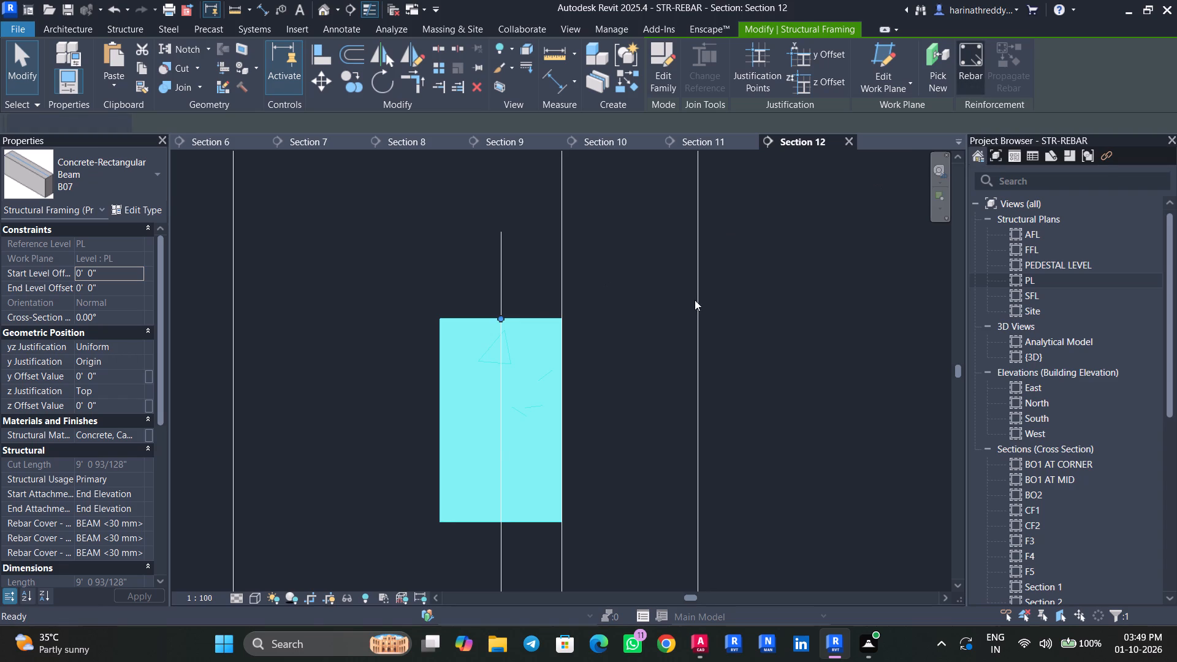
pyautogui.scroll(-13, 863, 378)
pyautogui.scroll(1, 863, 378)
pyautogui.scroll(-2, 863, 378)
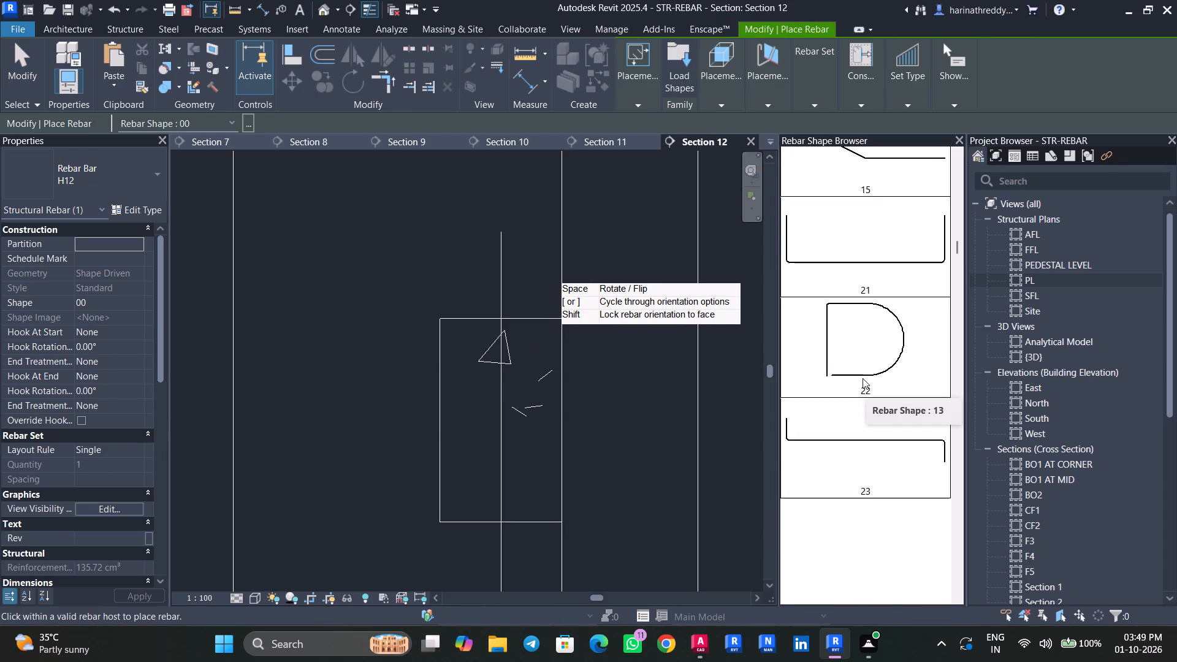
pyautogui.scroll(-13, 863, 378)
pyautogui.scroll(1, 863, 378)
pyautogui.scroll(-8, 863, 378)
pyautogui.scroll(1, 863, 378)
pyautogui.scroll(-7, 863, 378)
pyautogui.scroll(1, 863, 378)
pyautogui.scroll(-12, 863, 378)
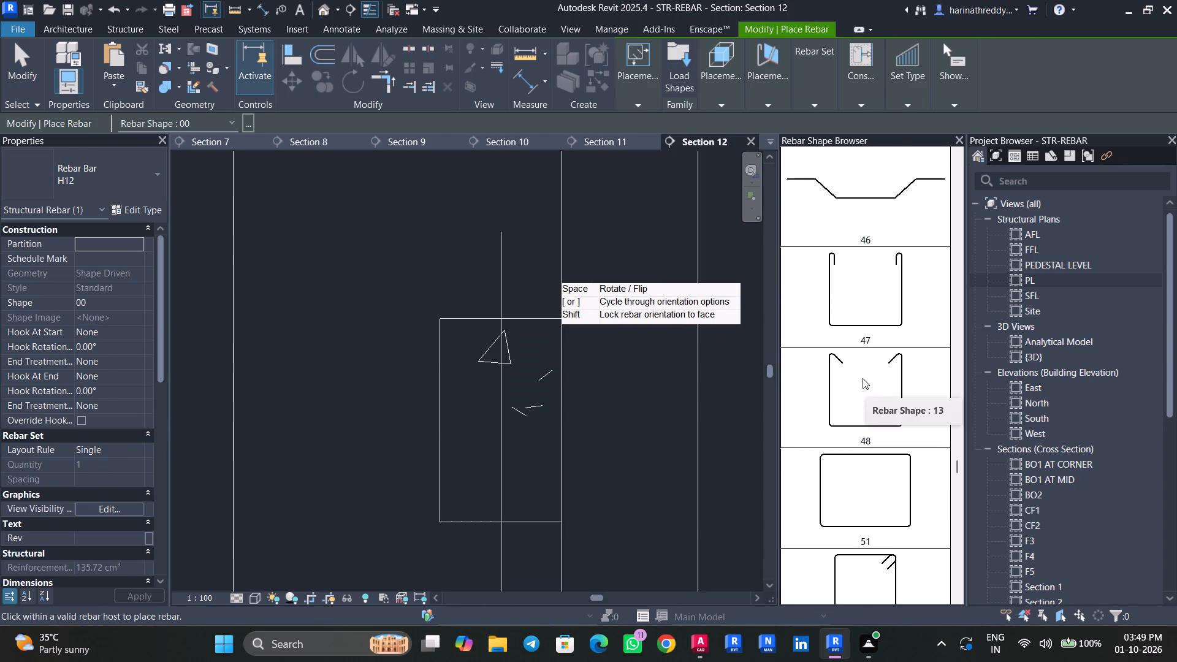
pyautogui.scroll(-3, 863, 378)
pyautogui.click(857, 460)
pyautogui.click(696, 637)
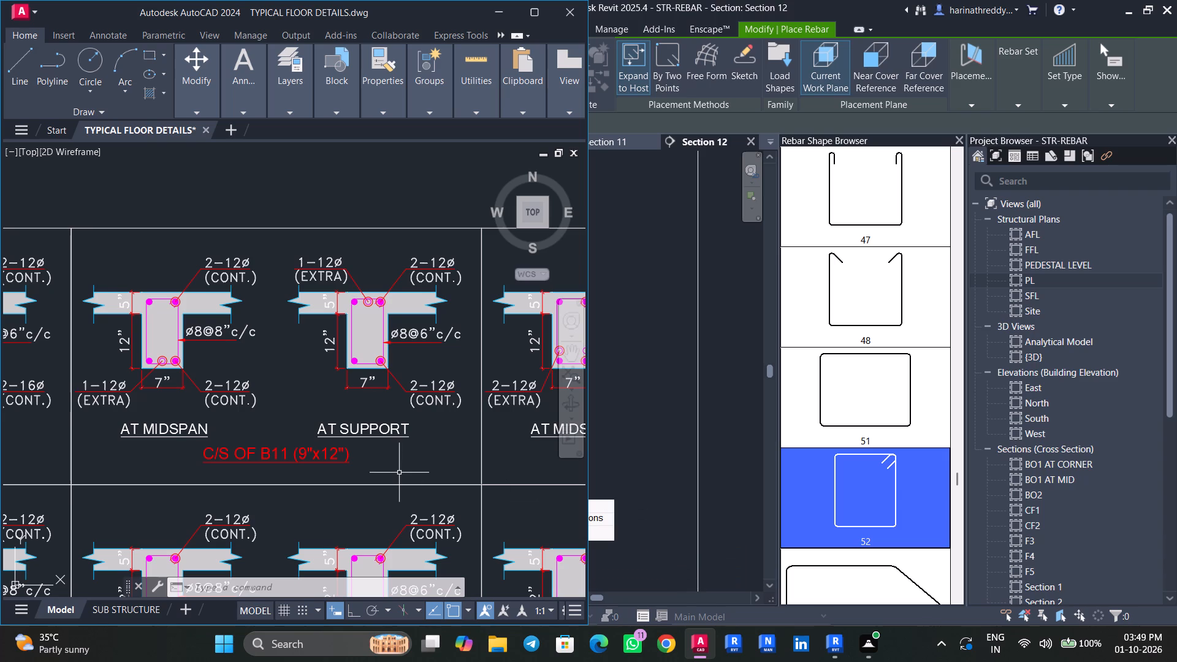
pyautogui.click(490, 15)
pyautogui.press('Escape')
pyautogui.press('Escape')
pyautogui.press('Escape')
# Select the beam, switch to AutoCAD and examine the B07 (9"x18") midspan and support reinforcement sections in TYPICAL FLOOR DETAILS.dwg.
pyautogui.click(511, 318)
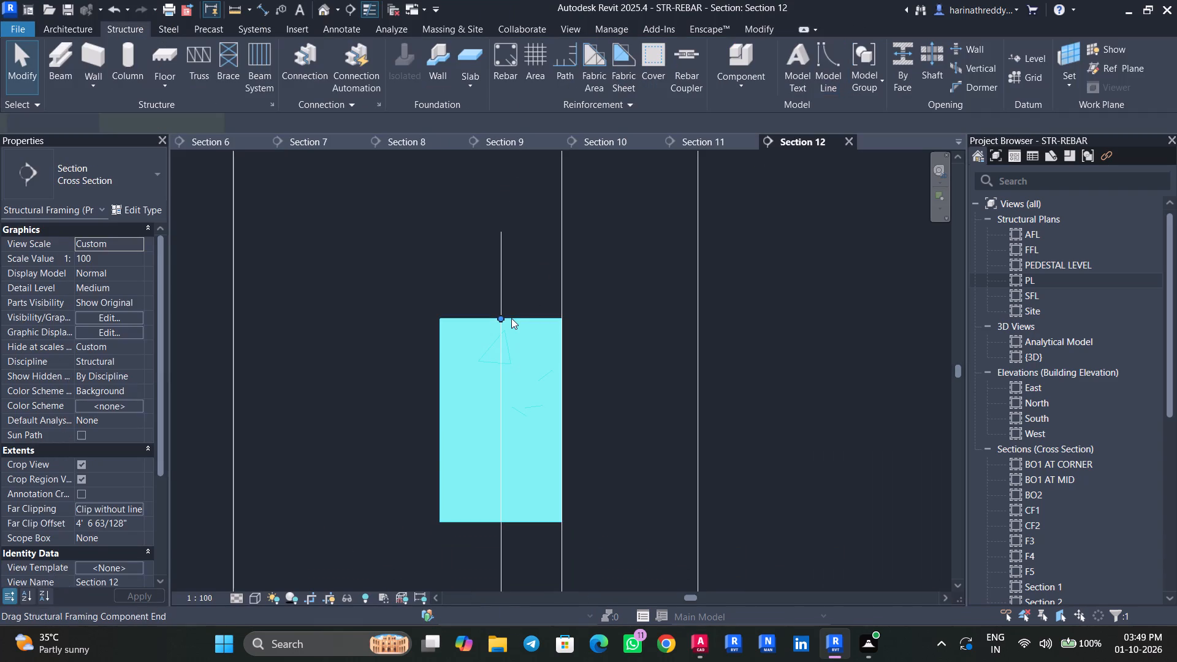
pyautogui.click(691, 643)
pyautogui.scroll(-2, 454, 448)
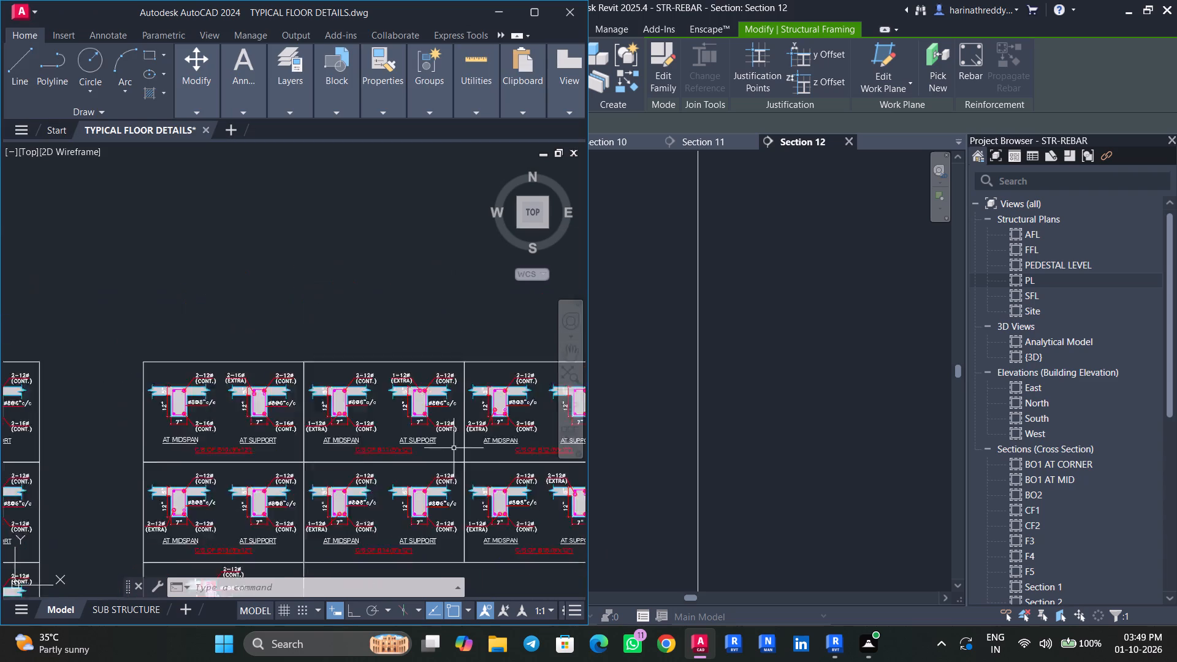
pyautogui.scroll(-1, 454, 448)
pyautogui.moveTo(348, 464); pyautogui.dragTo(543, 390, button='middle')
pyautogui.scroll(3, 319, 510)
pyautogui.moveTo(324, 503); pyautogui.dragTo(571, 530, button='middle')
pyautogui.moveTo(351, 515); pyautogui.dragTo(706, 517, button='middle')
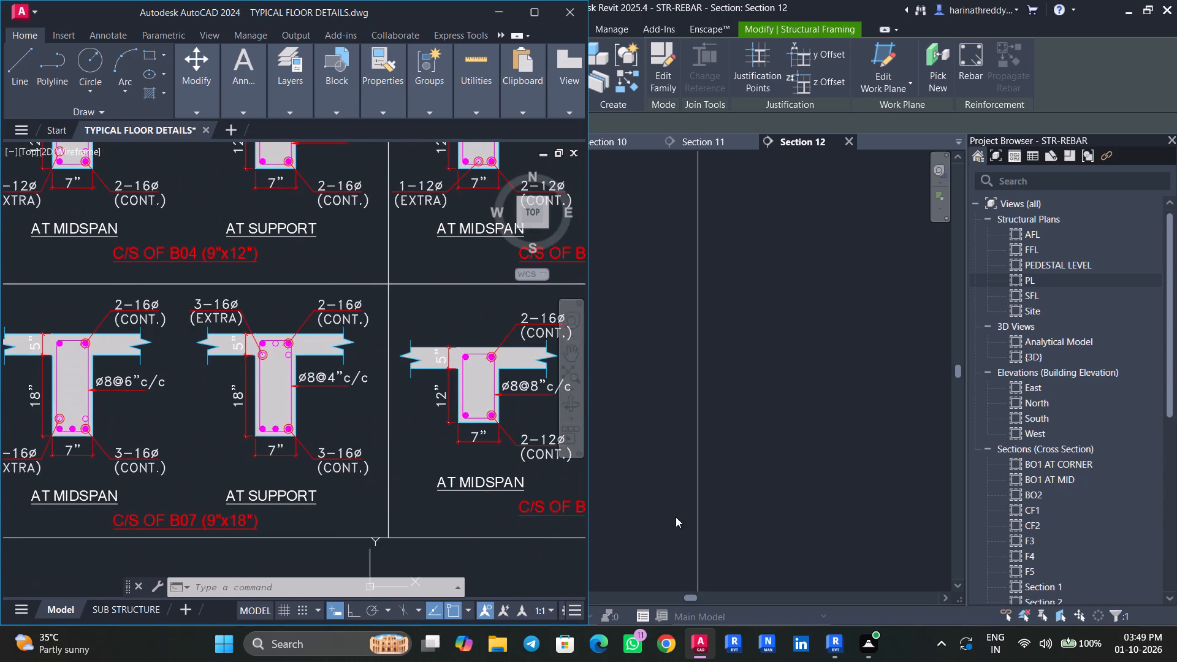
pyautogui.moveTo(324, 517); pyautogui.dragTo(470, 516, button='middle')
pyautogui.scroll(1, 237, 467)
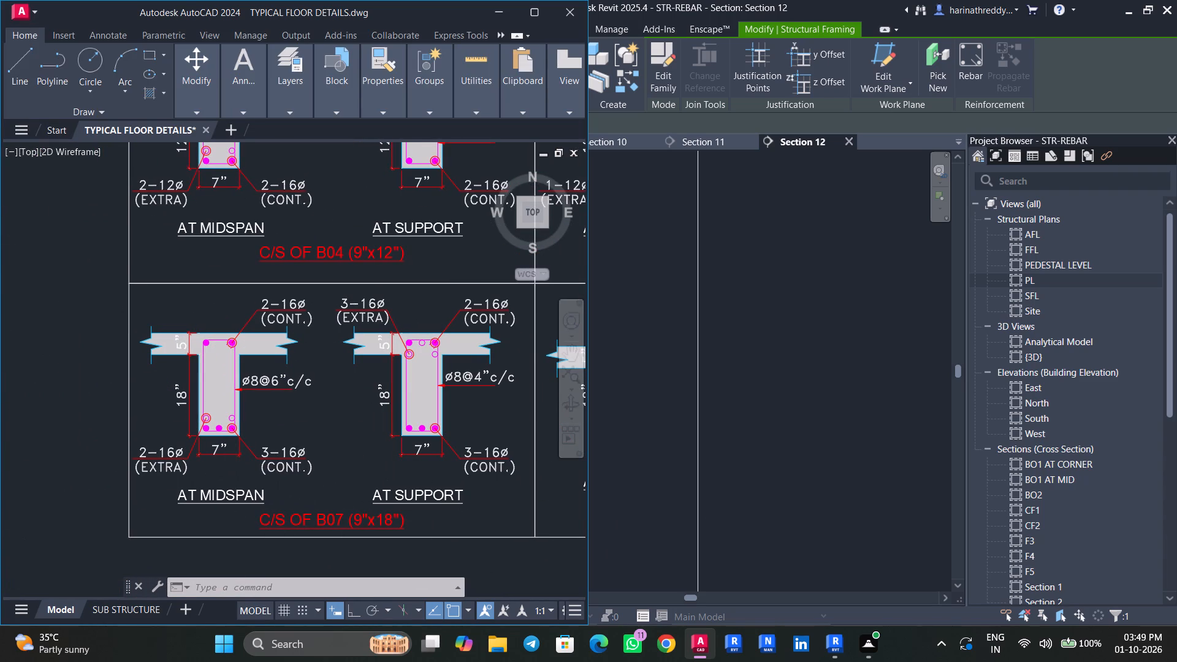
pyautogui.moveTo(238, 467); pyautogui.dragTo(259, 485, button='middle')
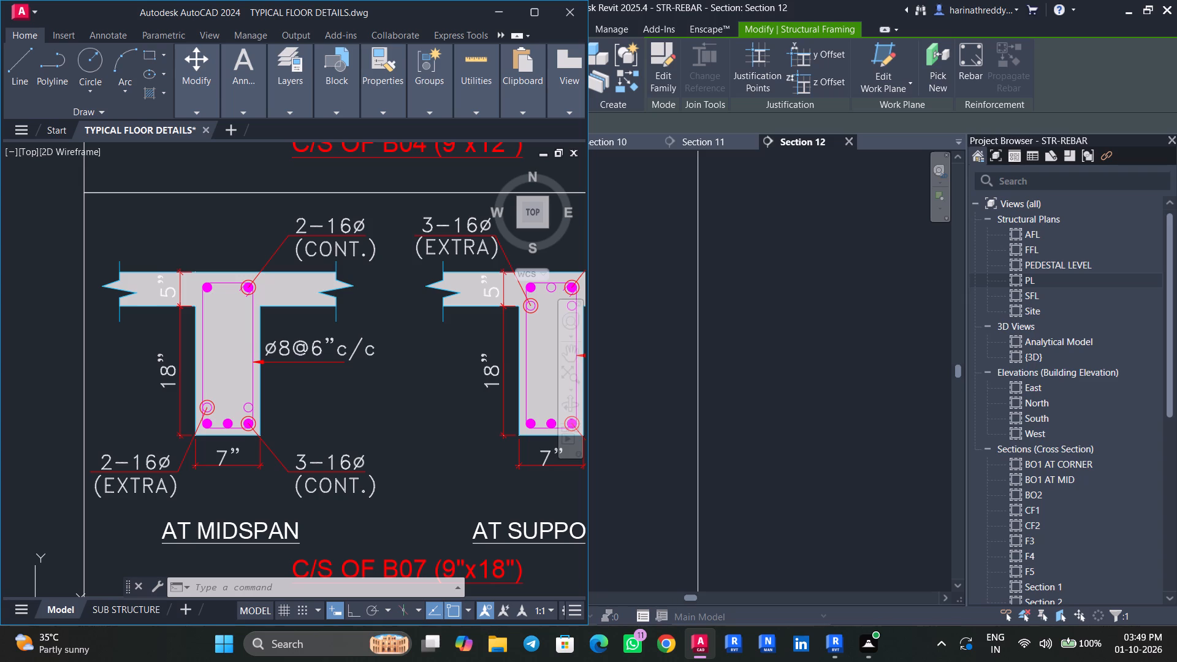
pyautogui.moveTo(259, 485); pyautogui.dragTo(223, 441, button='middle')
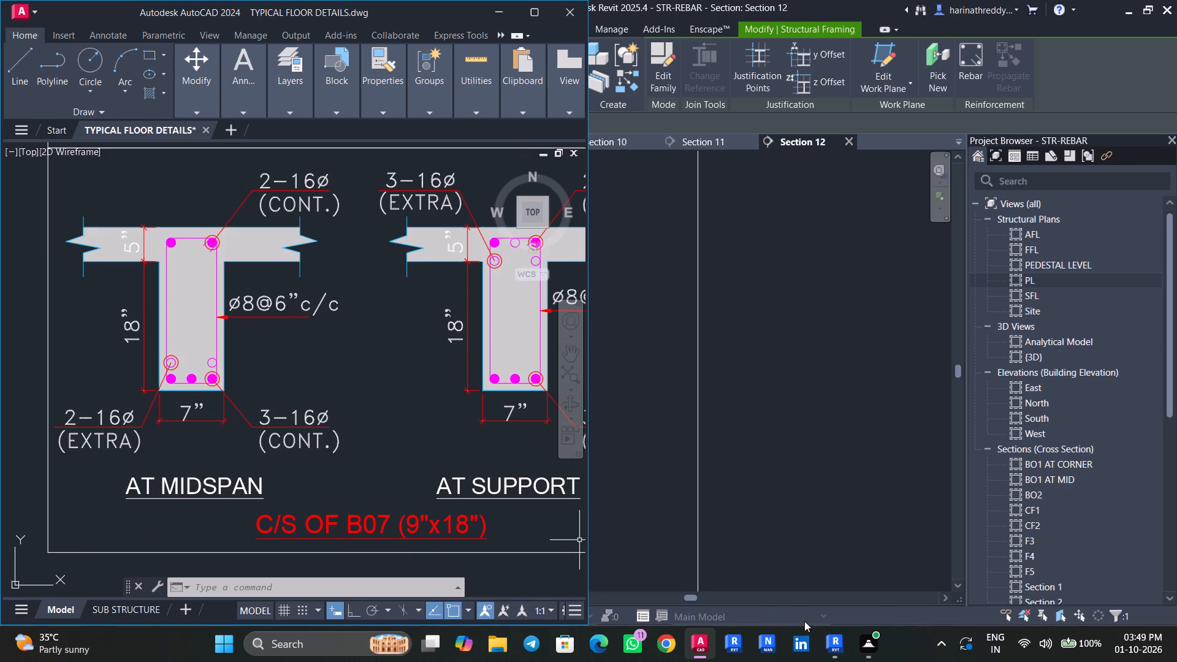
# Back in Revit, place one shape 52 stirrup inside the B07 beam's cross section.
pyautogui.click(838, 645)
pyautogui.click(973, 64)
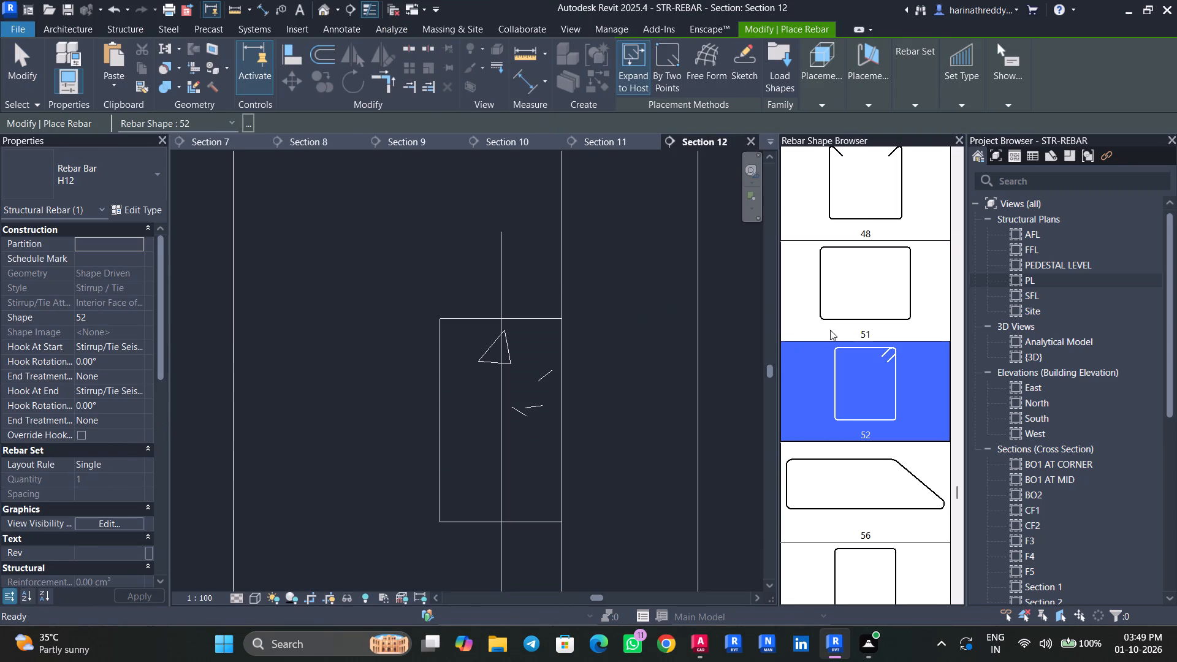
pyautogui.scroll(3, 842, 327)
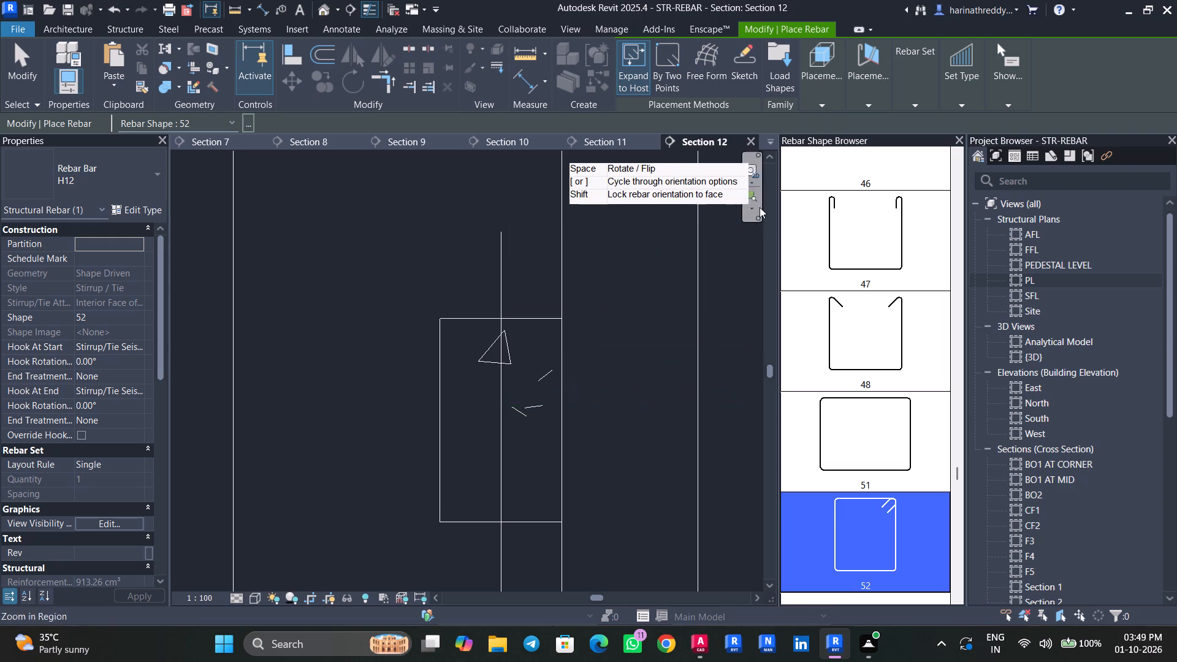
pyautogui.click(876, 96)
pyautogui.click(865, 134)
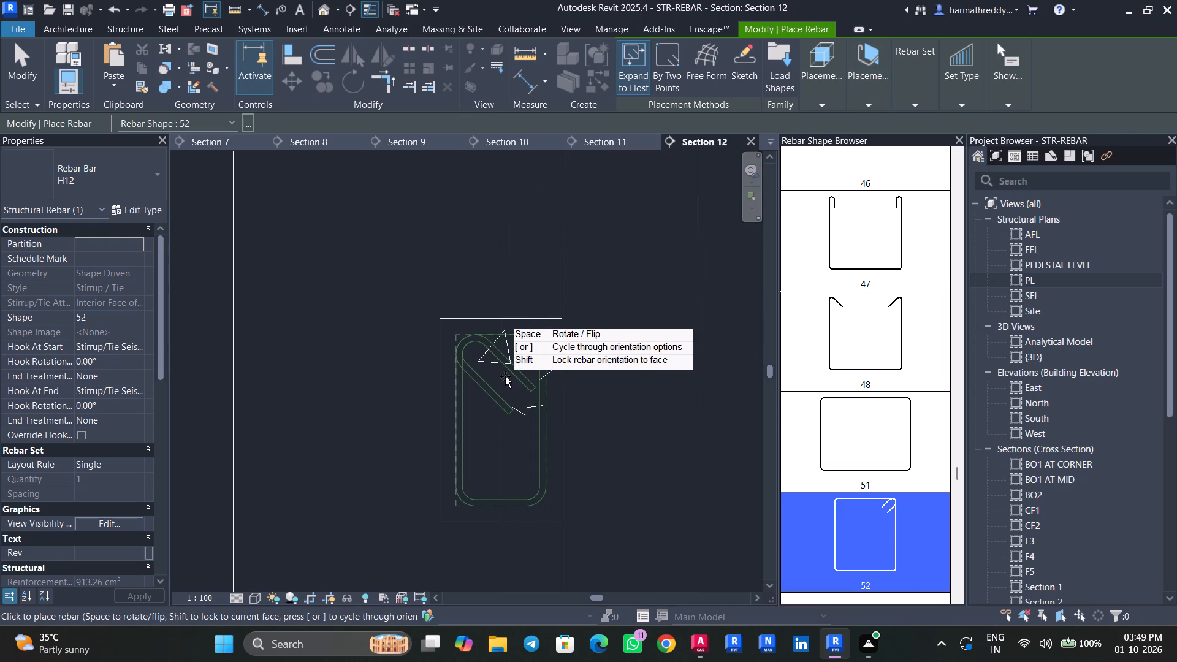
pyautogui.click(505, 376)
pyautogui.press('Escape')
pyautogui.press('Escape')
pyautogui.press('Escape')
# Set the placed stirrup to bar type H8 with a Maximum Spacing layout at 8" spacing.
pyautogui.click(513, 373)
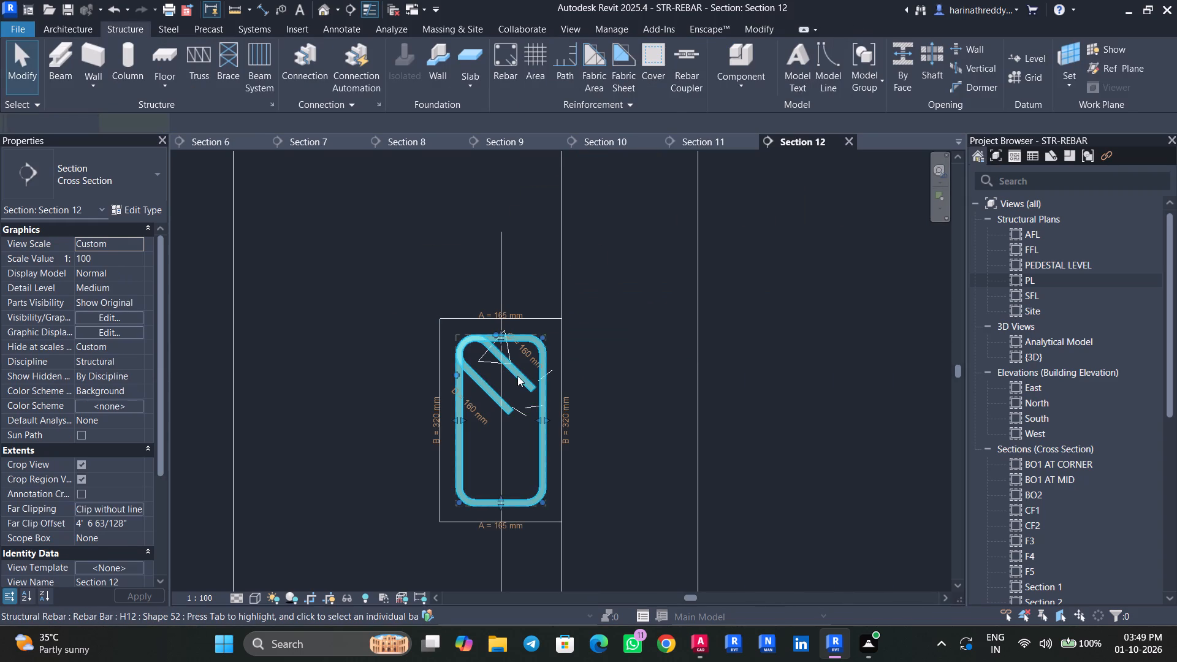
pyautogui.click(106, 165)
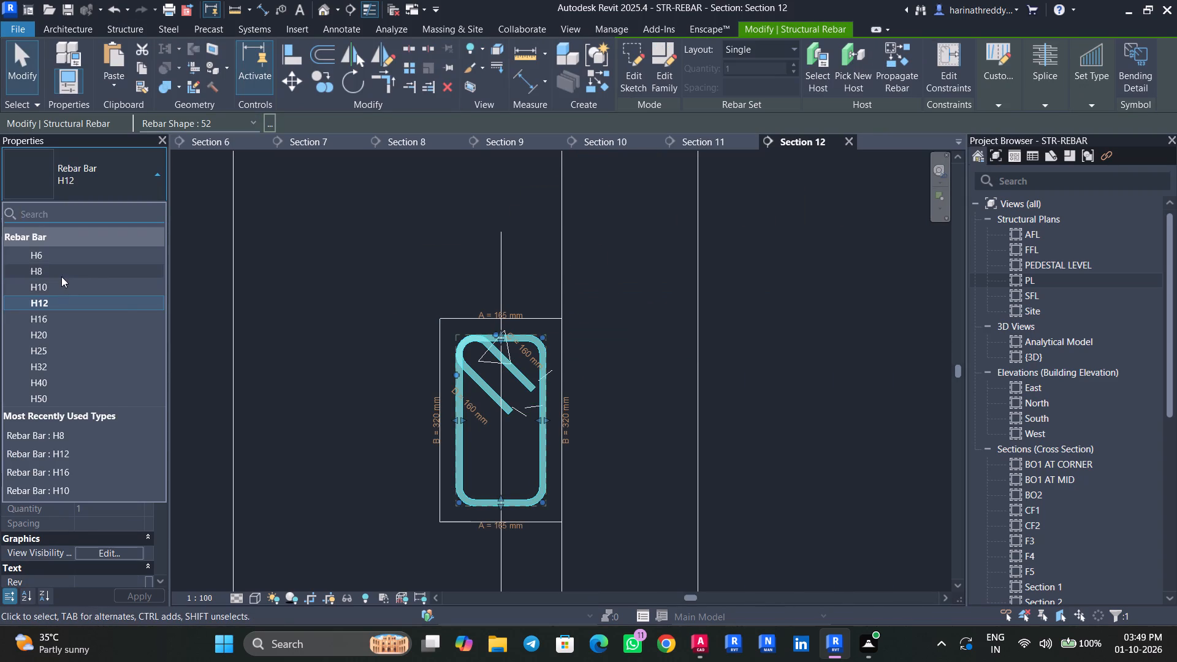
pyautogui.click(61, 276)
pyautogui.click(135, 495)
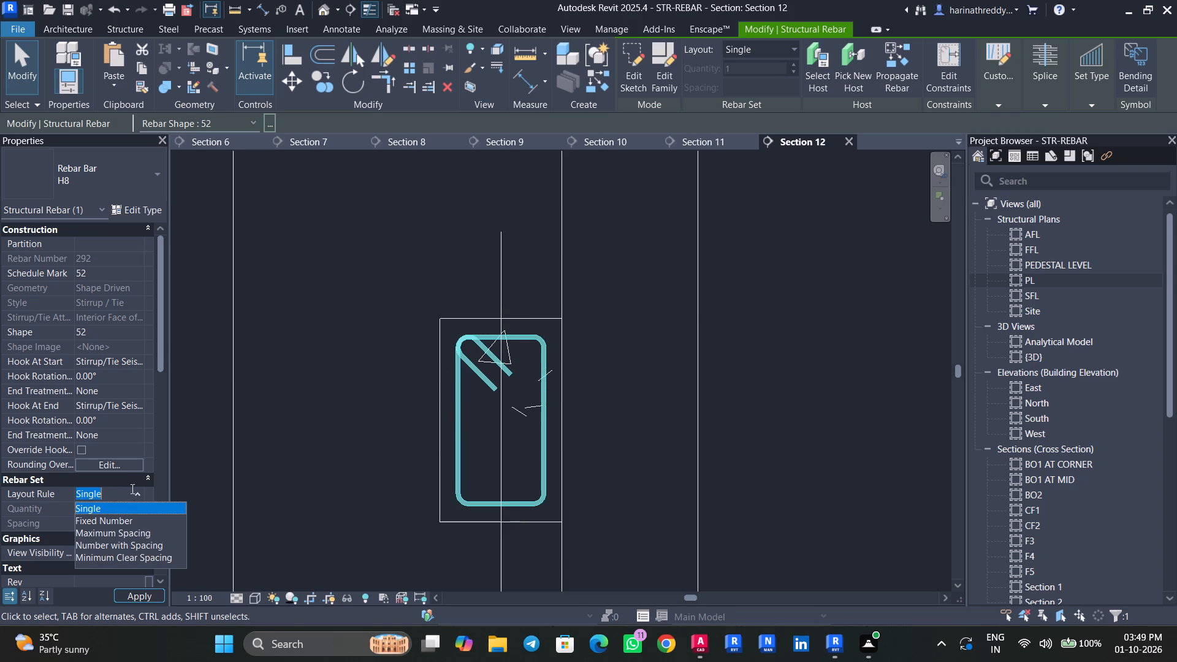
pyautogui.click(119, 532)
pyautogui.click(126, 525)
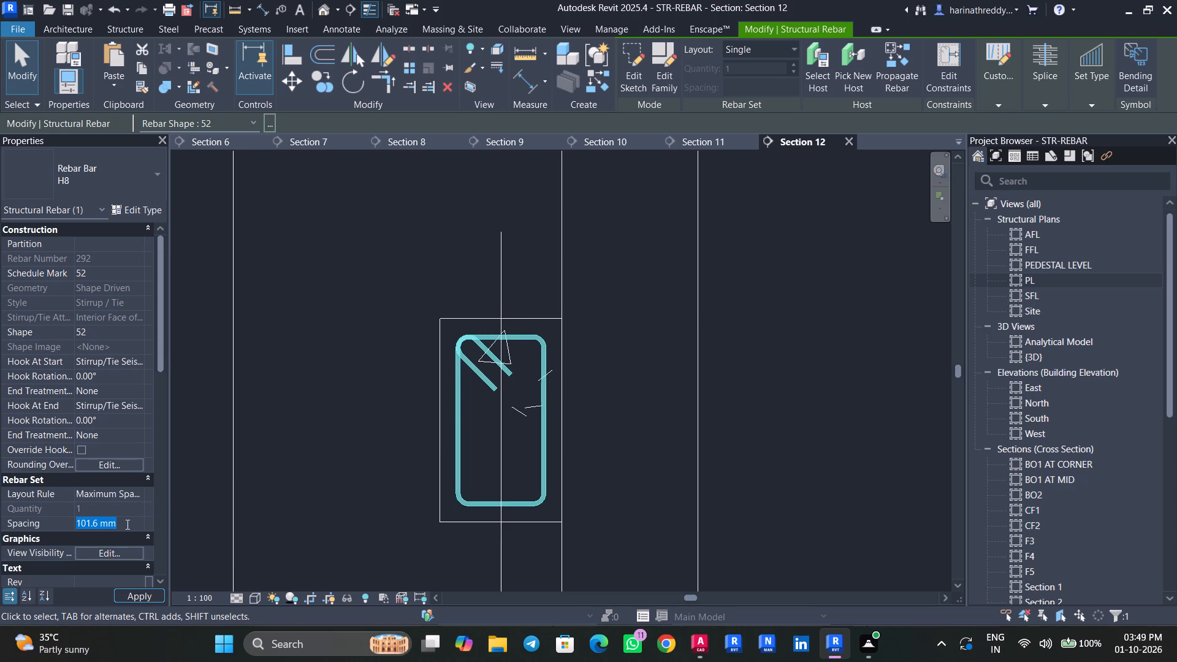
pyautogui.write('8"')
pyautogui.press('Return')
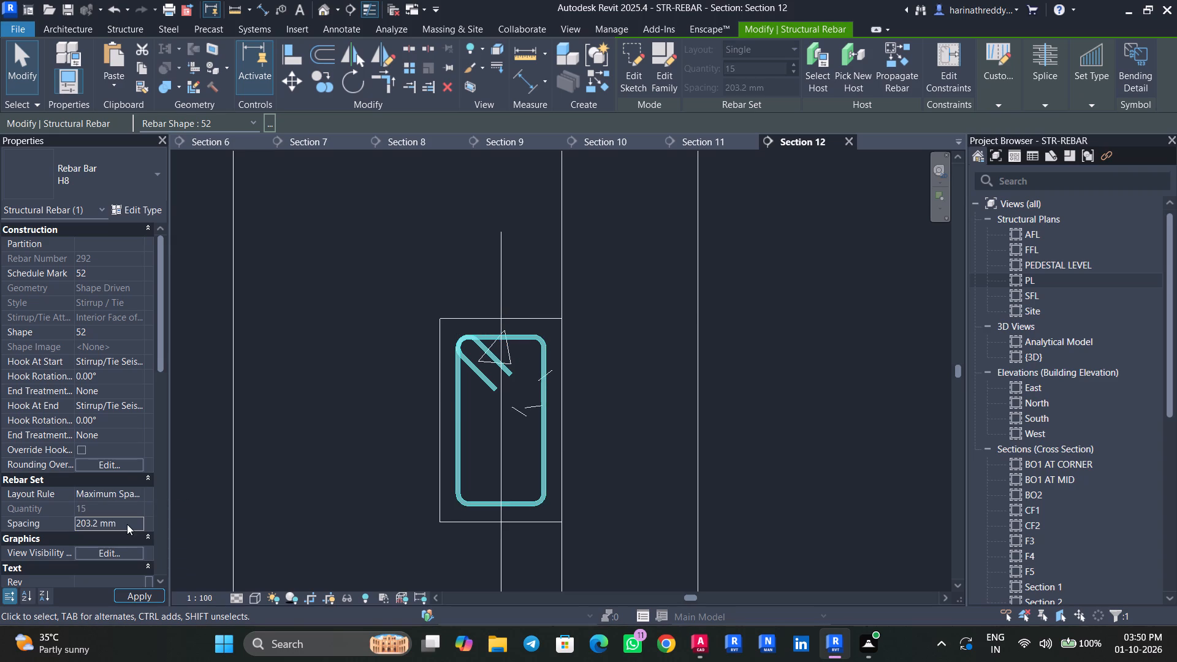
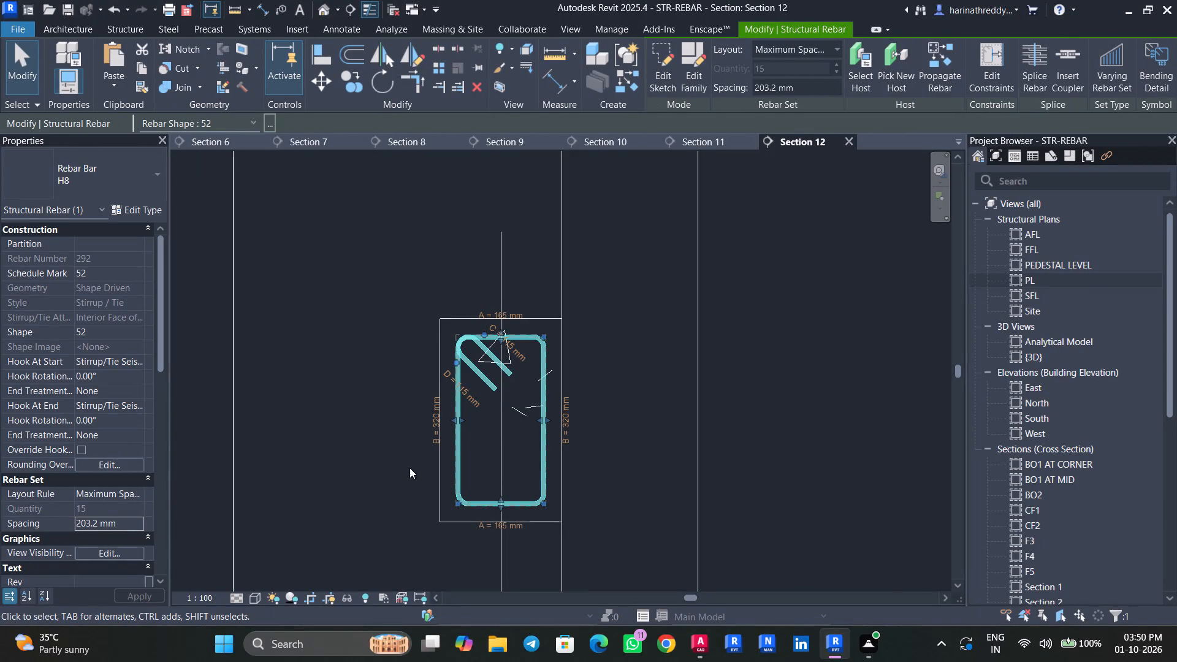
# Start Rebar for beam B07 and choose straight bar shape 00 with Perpendicular to Cover placement orientation.
pyautogui.scroll(5, 539, 428)
pyautogui.moveTo(529, 425); pyautogui.dragTo(472, 416, button='middle')
pyautogui.press('Escape')
pyautogui.press('Escape')
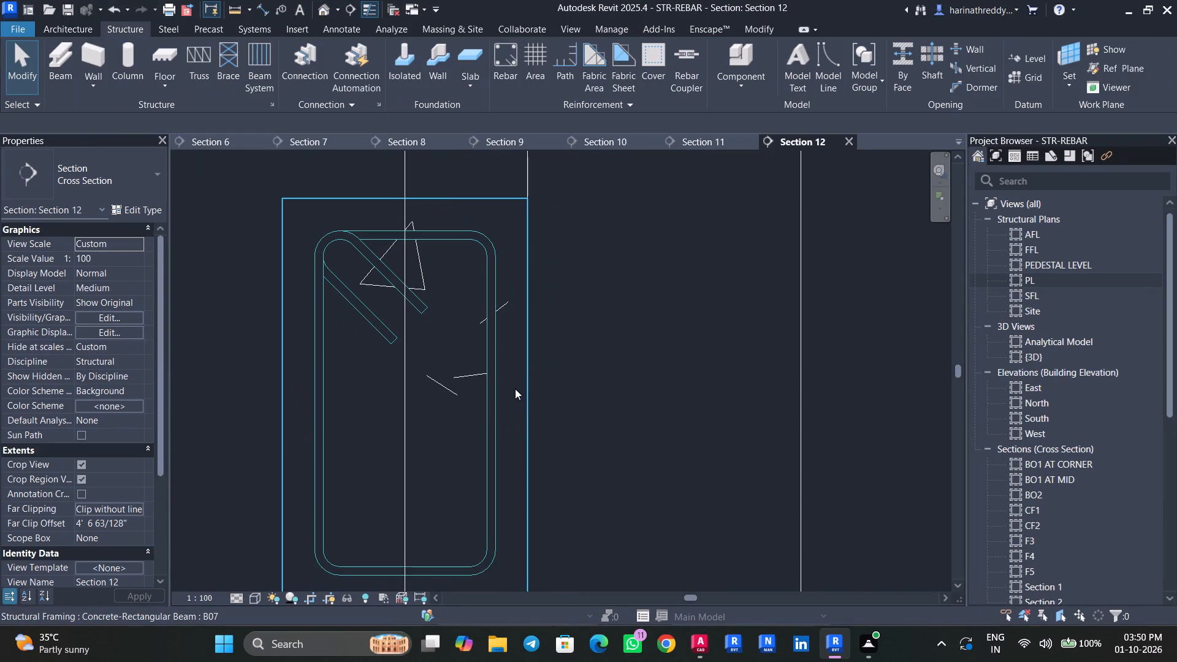
pyautogui.click(525, 373)
pyautogui.press('Escape')
pyautogui.press('Escape')
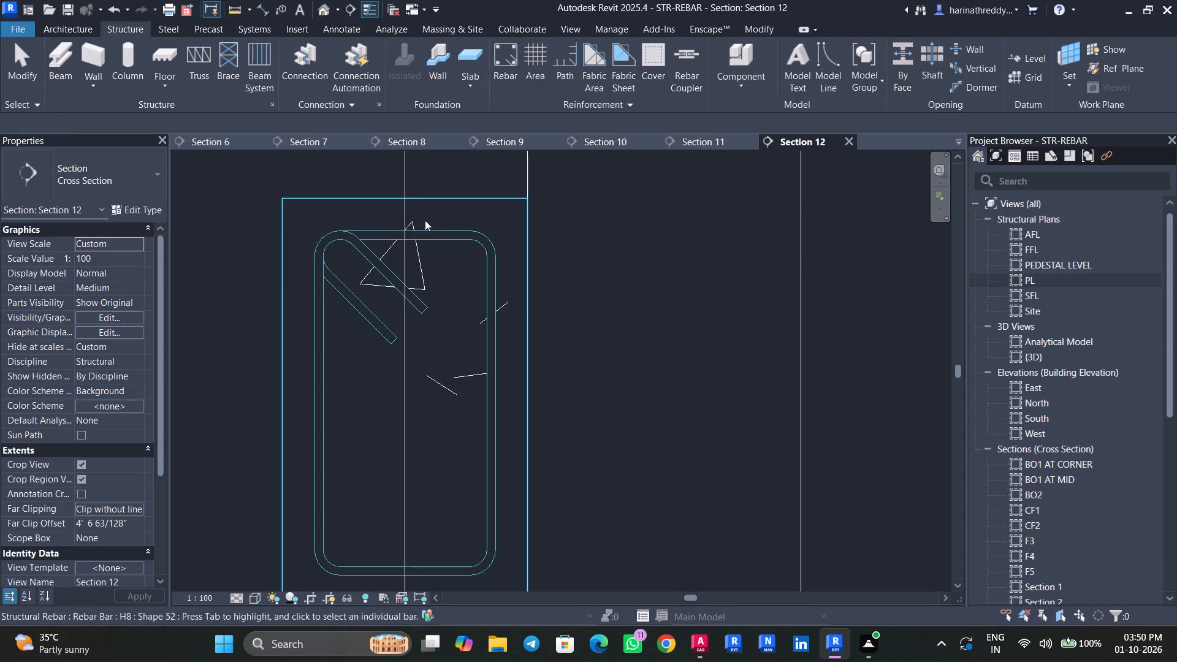
pyautogui.click(408, 202)
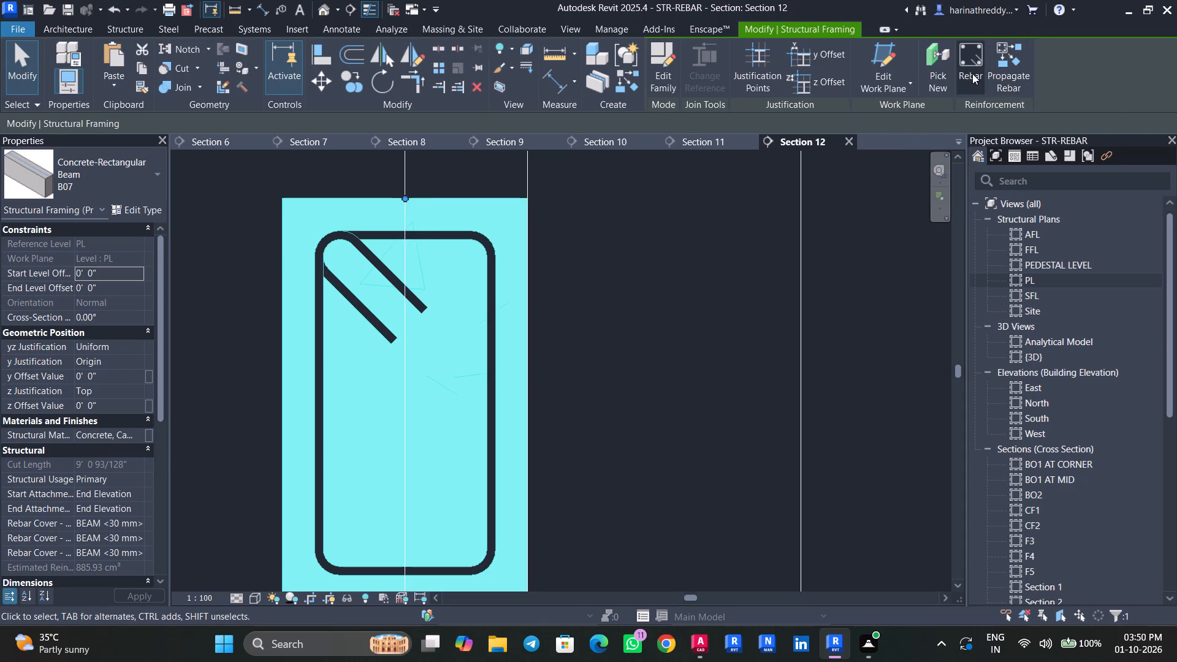
pyautogui.click(979, 75)
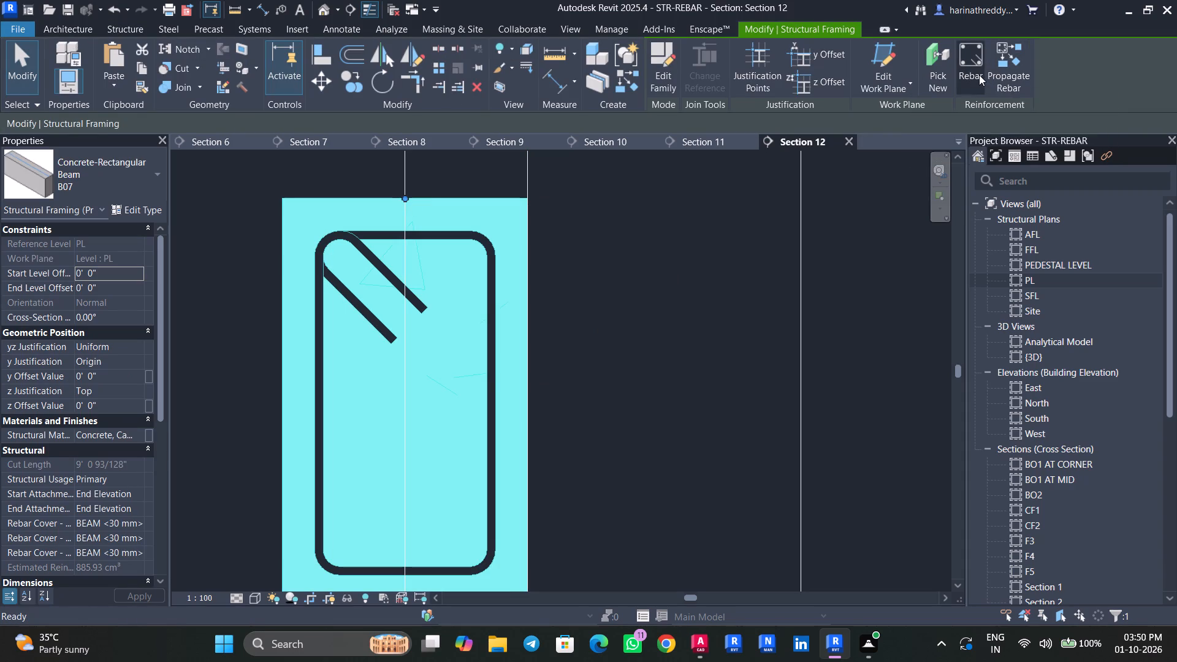
pyautogui.scroll(11, 850, 325)
pyautogui.scroll(-1, 852, 325)
pyautogui.scroll(2, 852, 325)
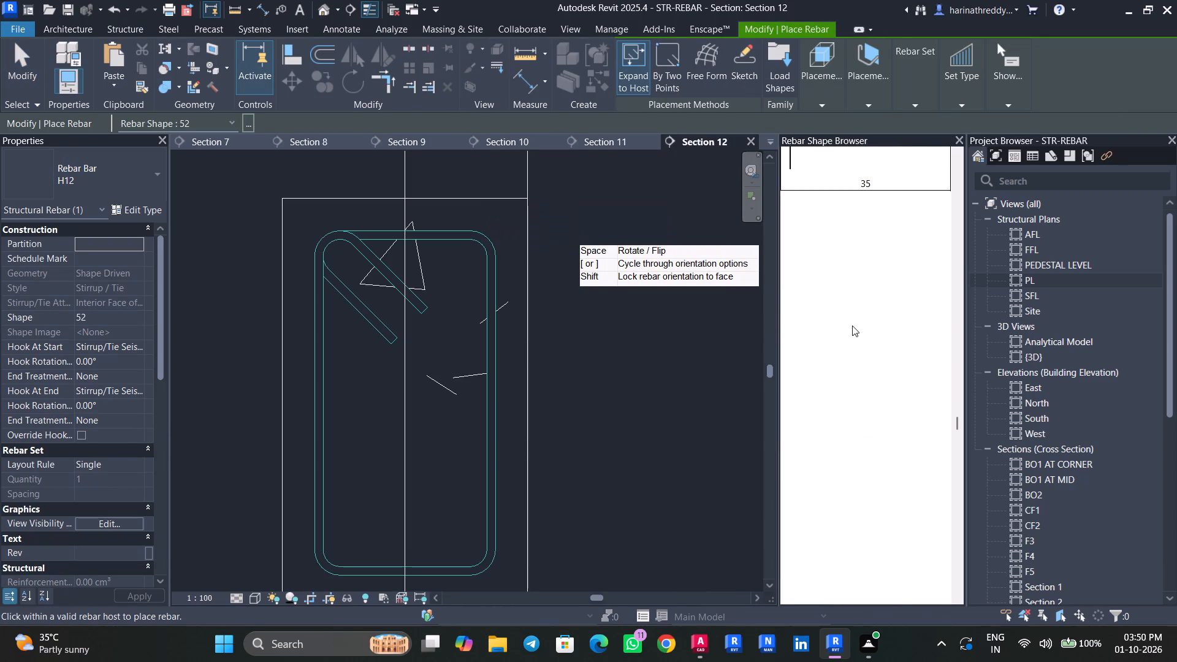
pyautogui.scroll(20, 852, 325)
pyautogui.scroll(20, 852, 325)
pyautogui.scroll(2, 852, 325)
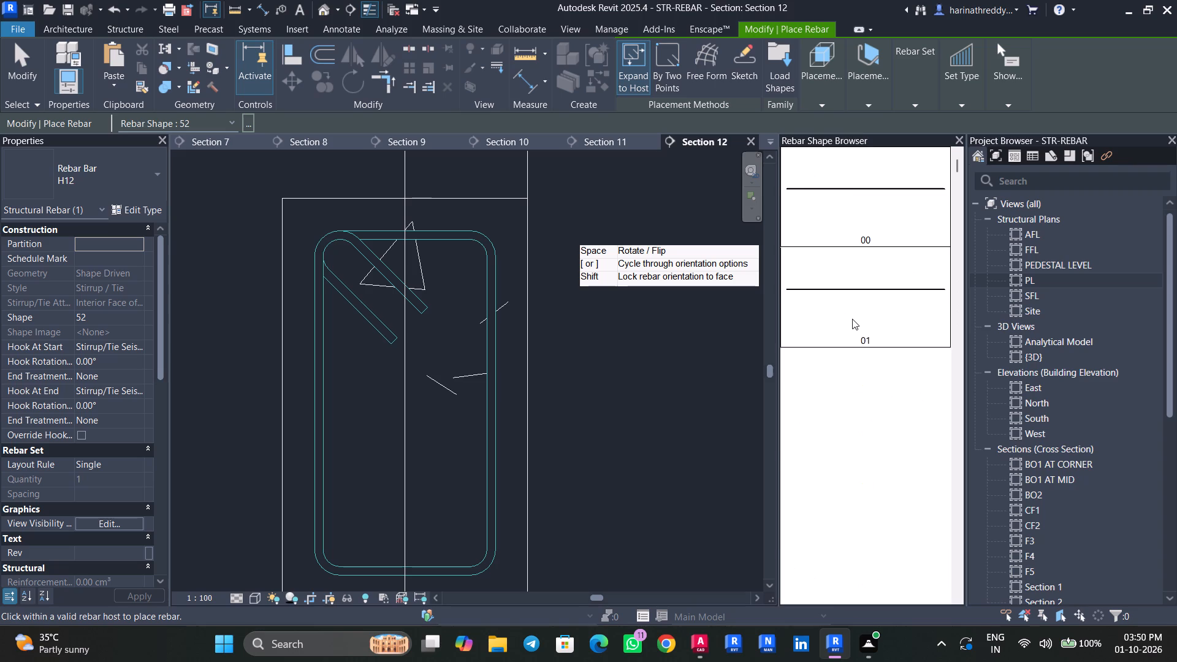
pyautogui.scroll(-1, 852, 319)
pyautogui.scroll(8, 852, 319)
pyautogui.click(850, 175)
pyautogui.click(96, 162)
pyautogui.press('Escape')
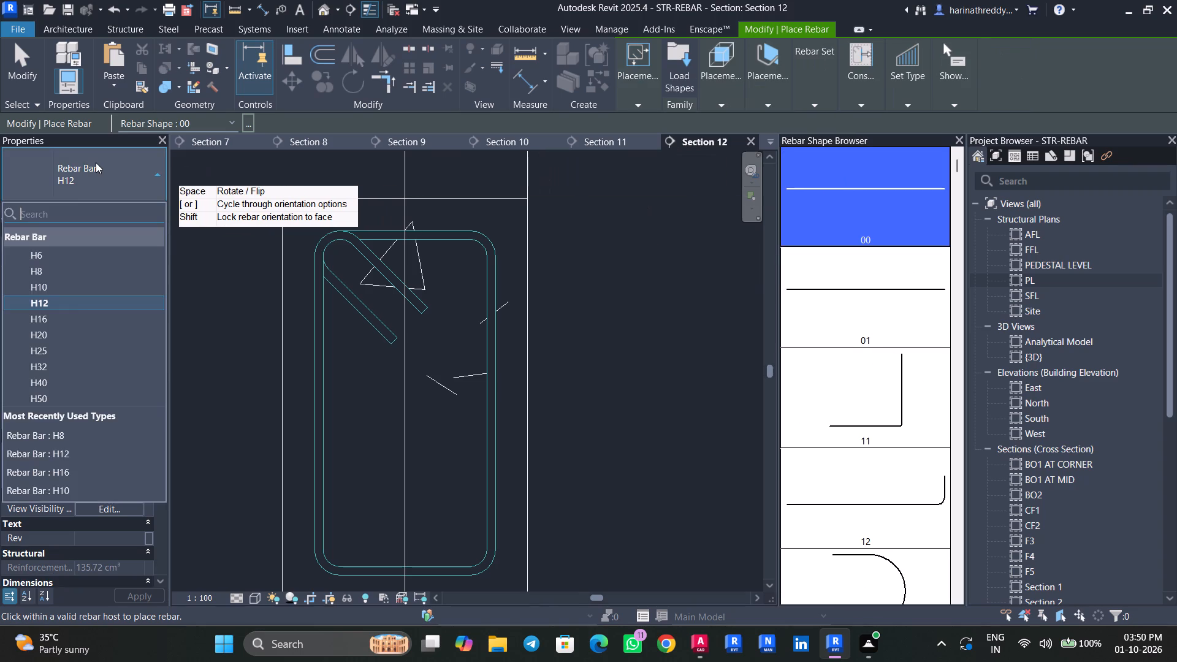
pyautogui.click(769, 104)
pyautogui.click(857, 146)
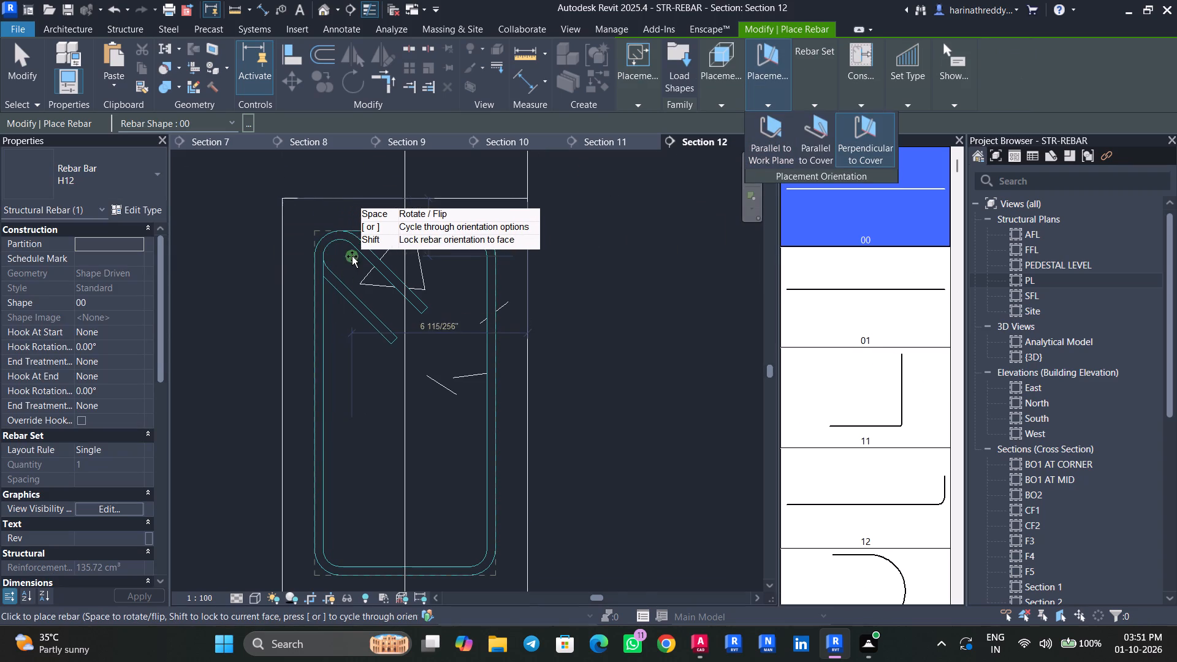
# Place a Fixed Number set of 2 straight H12 bars along the top inside the stirrup.
pyautogui.click(139, 449)
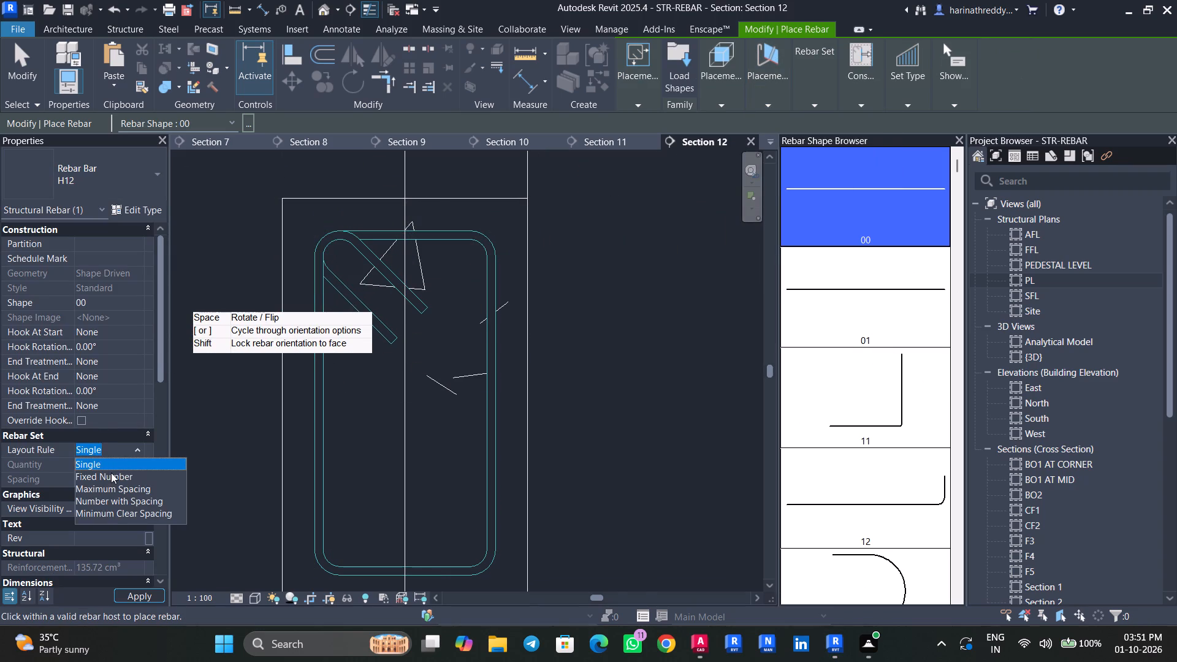
pyautogui.click(111, 473)
pyautogui.click(116, 468)
pyautogui.press('2')
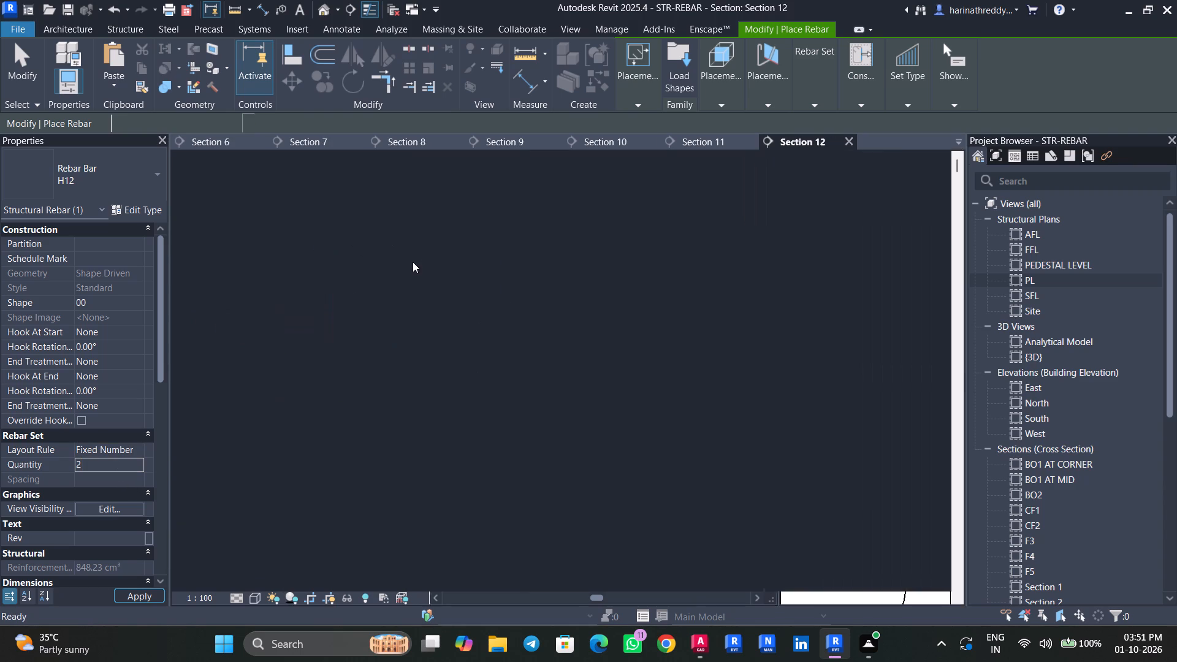
pyautogui.scroll(5, 371, 249)
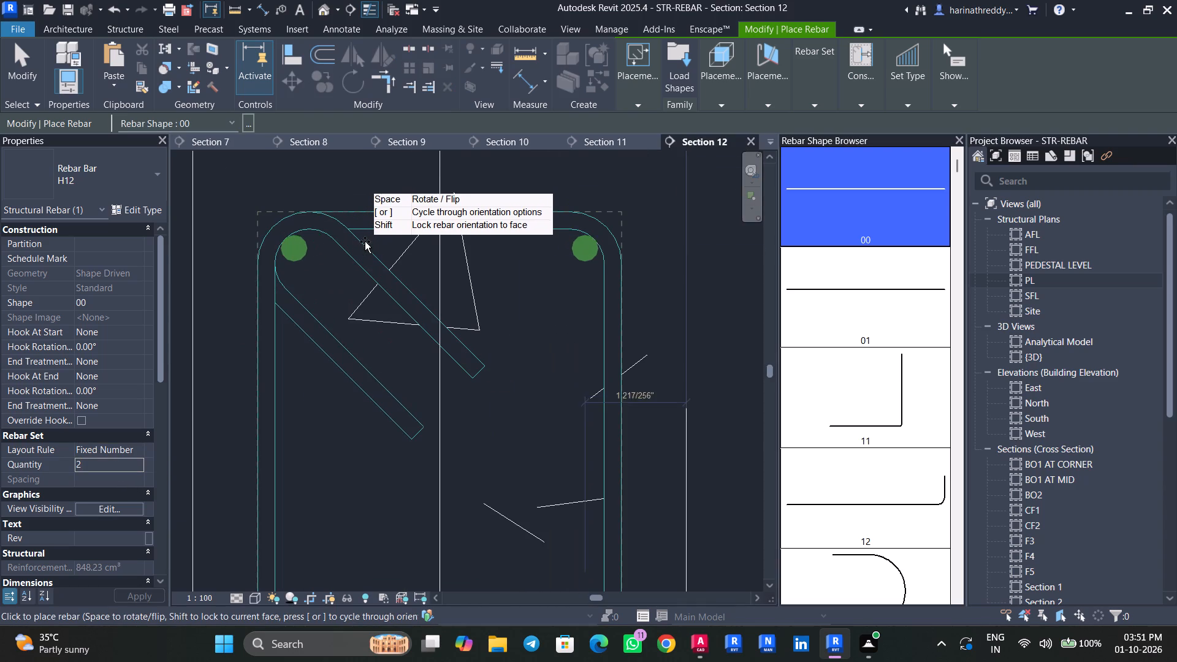
pyautogui.click(357, 242)
pyautogui.press('Escape')
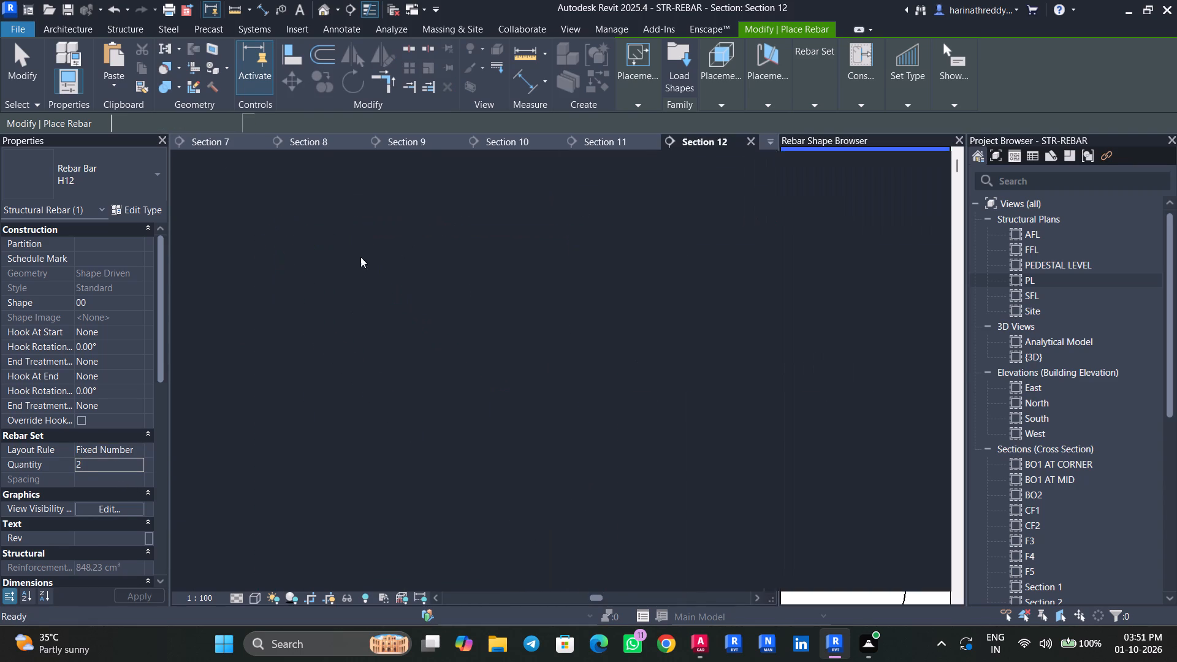
# Create a similar H12 shape 00 set with quantity 3 along the bottom inside the stirrup.
pyautogui.click(295, 257)
pyautogui.write('CS')
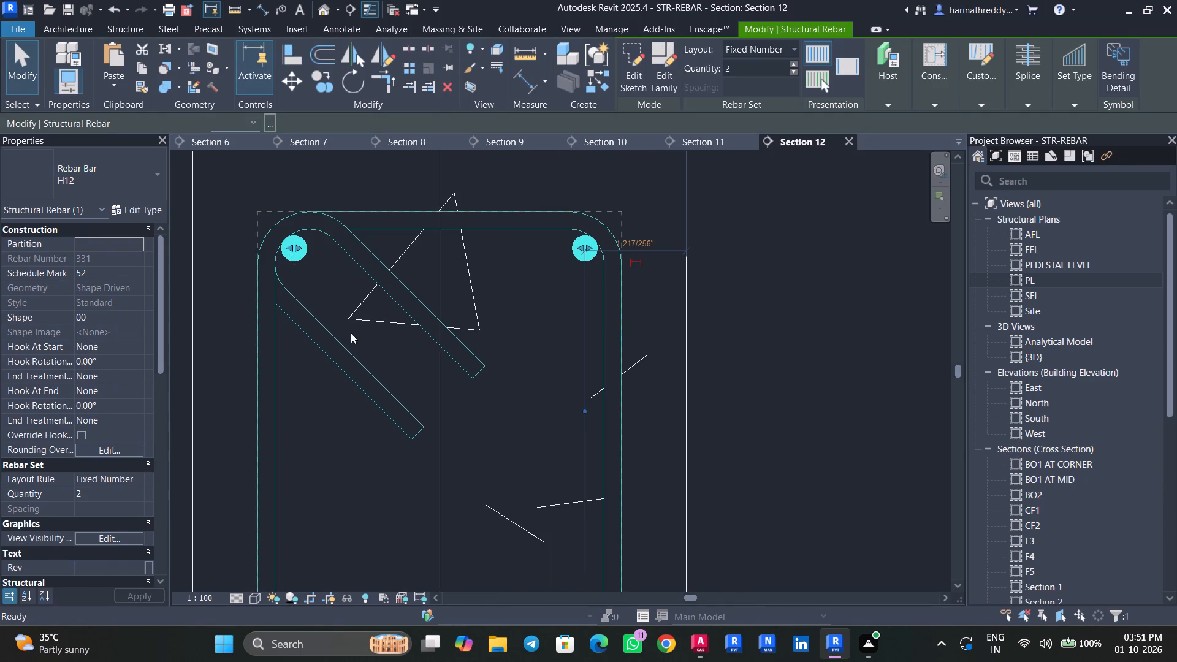
pyautogui.moveTo(381, 381); pyautogui.dragTo(433, 162, button='middle')
pyautogui.scroll(-3, 367, 469)
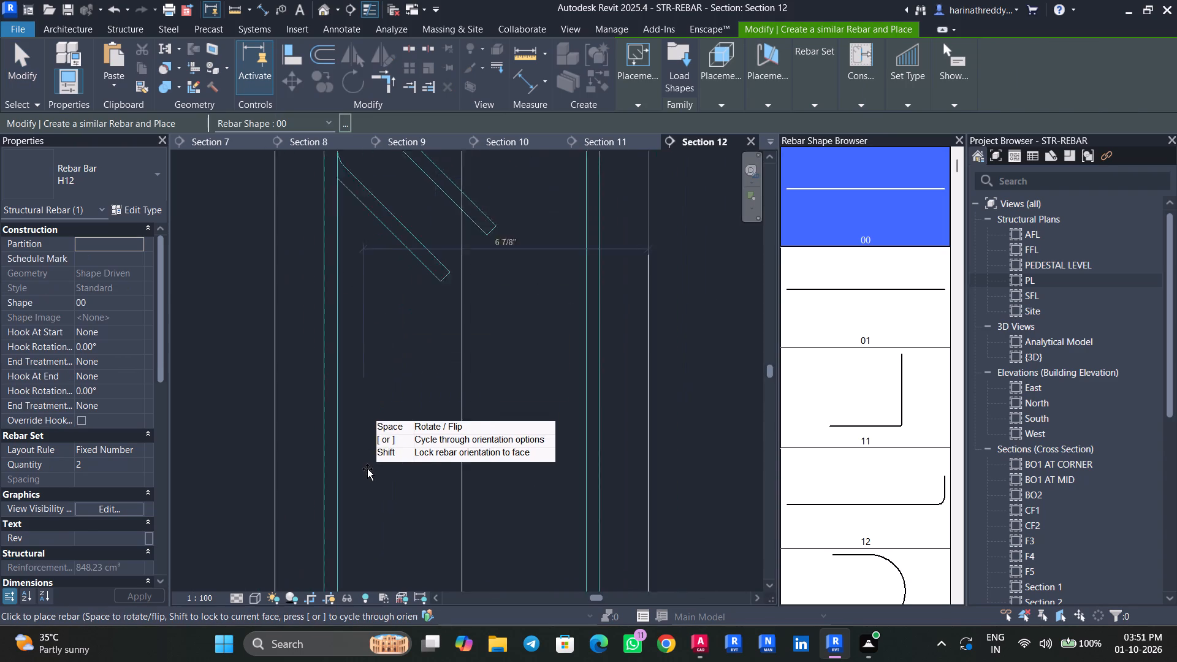
pyautogui.scroll(-1, 367, 469)
pyautogui.click(123, 466)
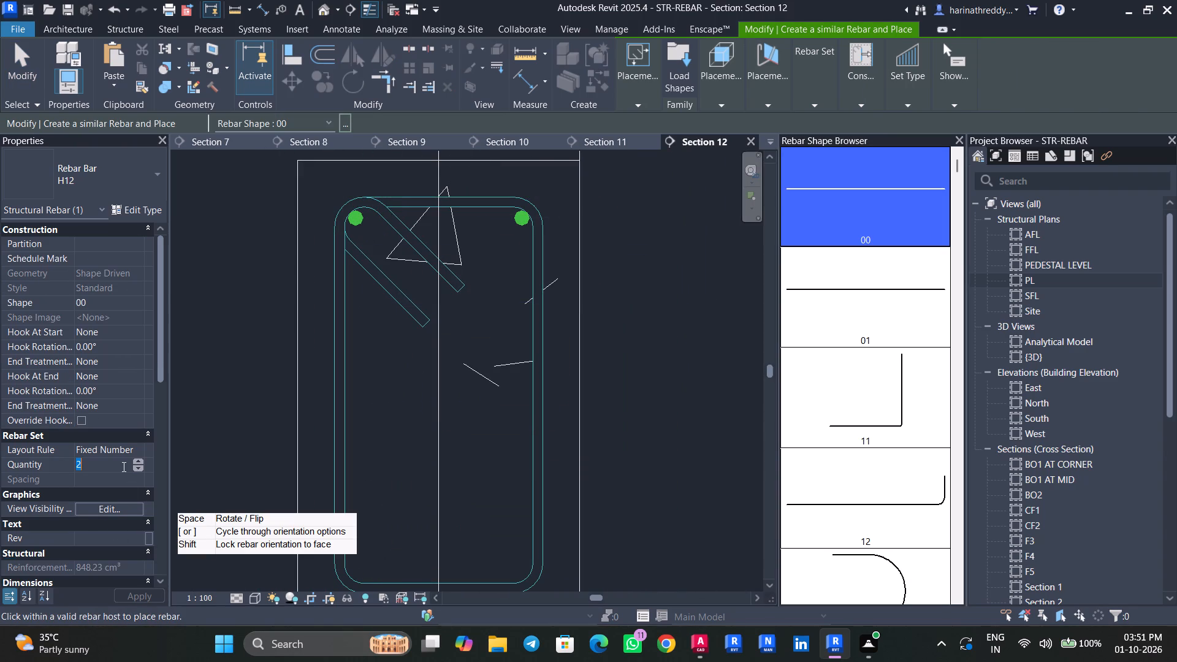
pyautogui.press('3')
pyautogui.scroll(-1, 413, 560)
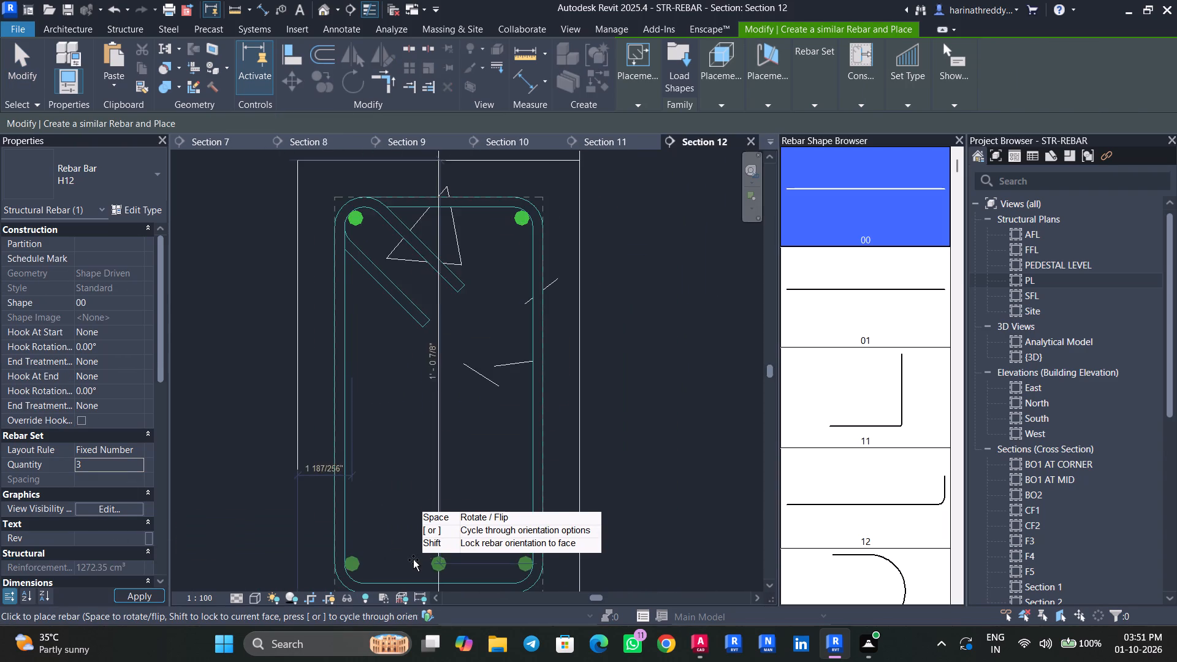
pyautogui.scroll(2, 414, 573)
pyautogui.moveTo(414, 573); pyautogui.dragTo(420, 495, button='middle')
pyautogui.scroll(3, 420, 499)
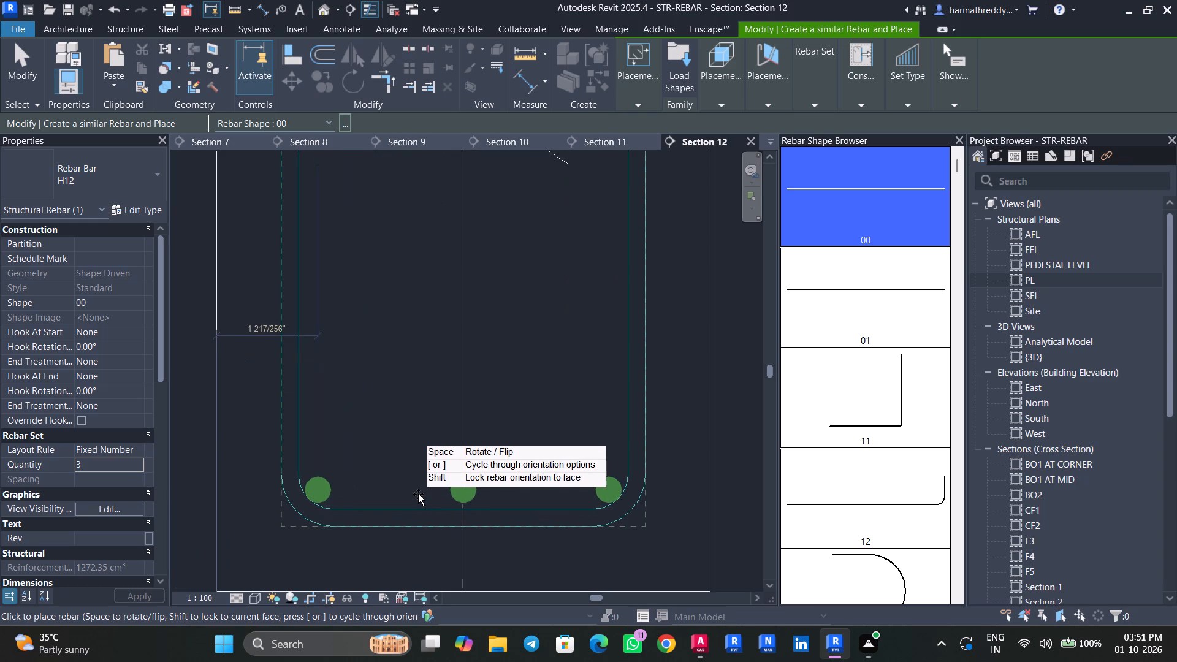
pyautogui.click(418, 494)
pyautogui.press('Escape')
pyautogui.press('Escape')
pyautogui.press('Escape')
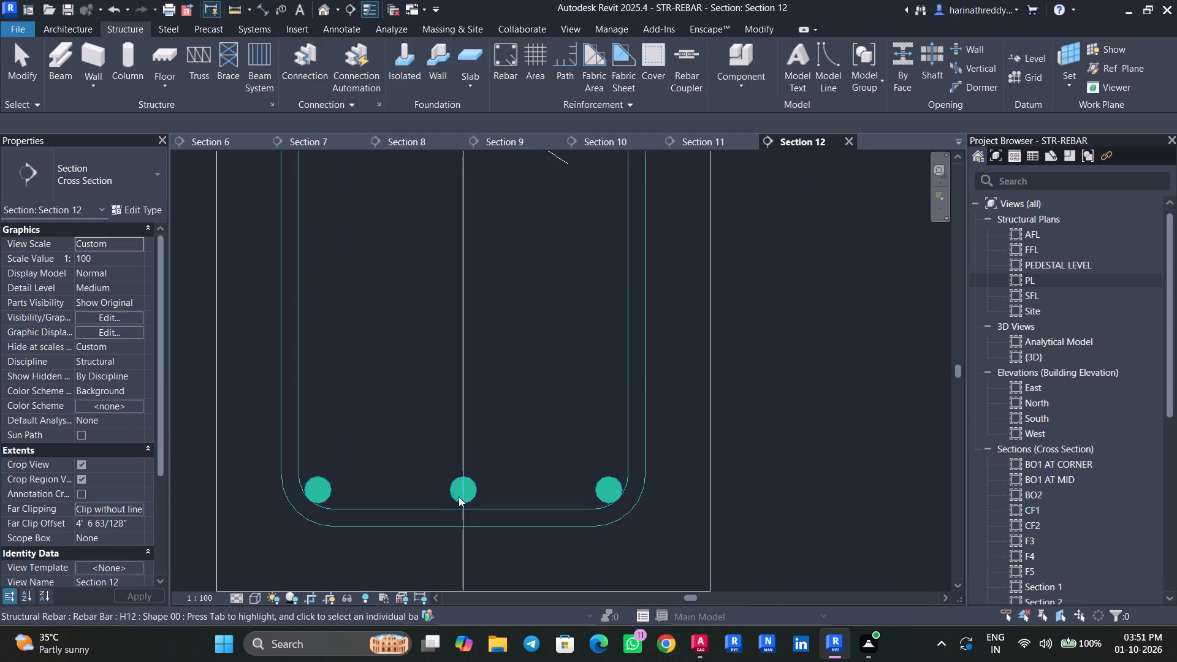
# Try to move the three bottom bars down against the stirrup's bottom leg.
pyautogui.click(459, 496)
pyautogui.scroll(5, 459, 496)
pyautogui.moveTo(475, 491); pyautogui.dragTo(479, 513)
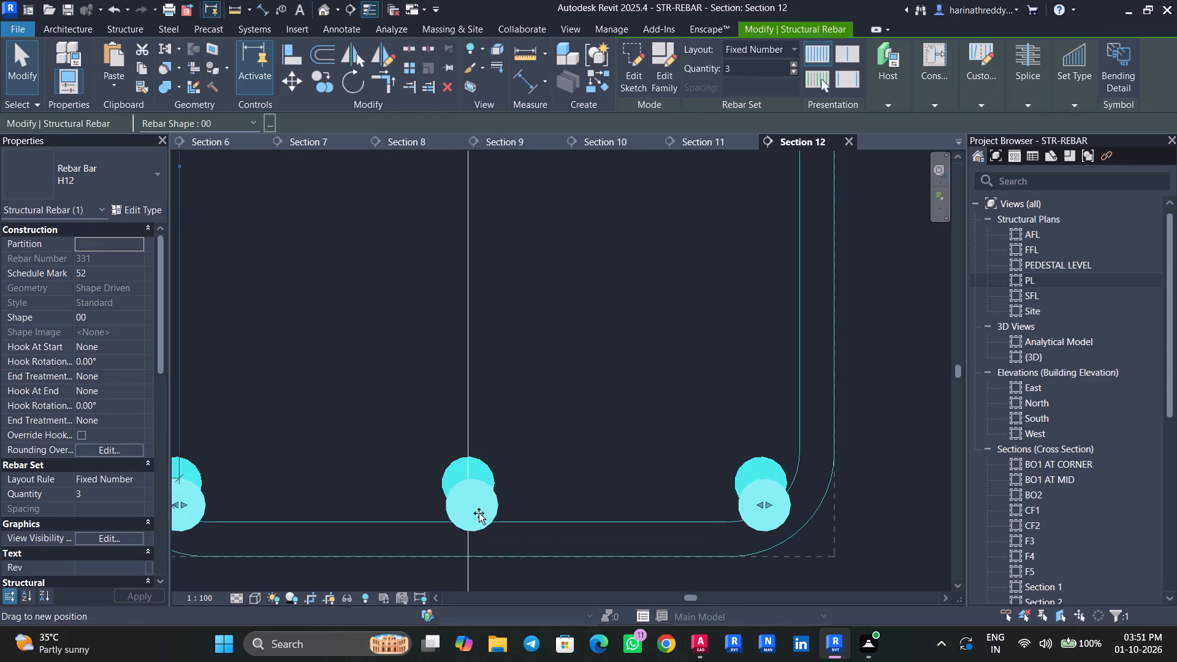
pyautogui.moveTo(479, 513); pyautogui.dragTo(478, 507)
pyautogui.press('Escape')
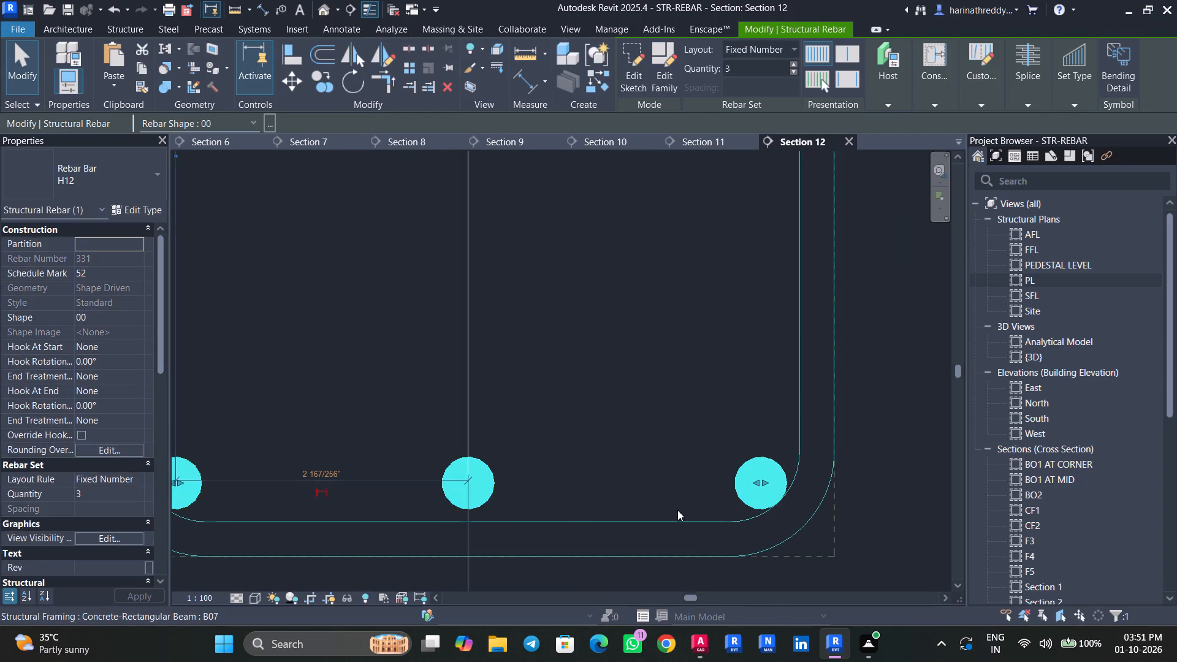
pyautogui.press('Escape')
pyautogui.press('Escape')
# Create a similar H12 shape 00 set with quantity 2 and place it just above the three bottom bars.
pyautogui.scroll(-6, 554, 484)
pyautogui.moveTo(528, 414); pyautogui.dragTo(530, 489, button='middle')
pyautogui.click(397, 554)
pyautogui.write('CS')
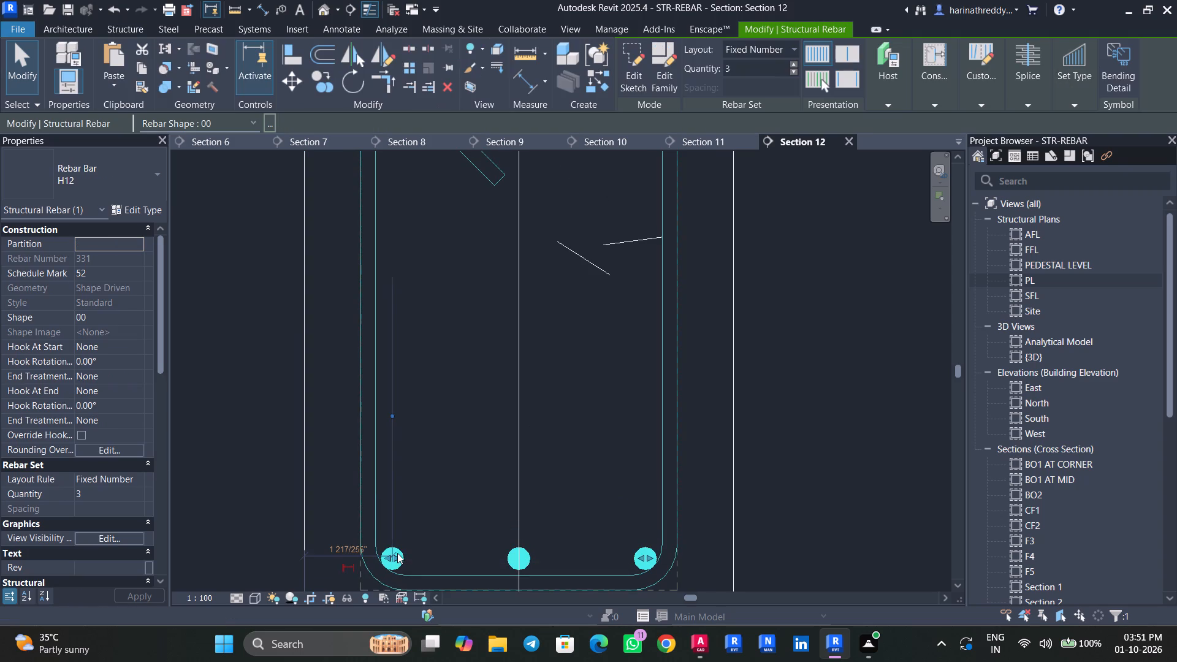
pyautogui.click(126, 463)
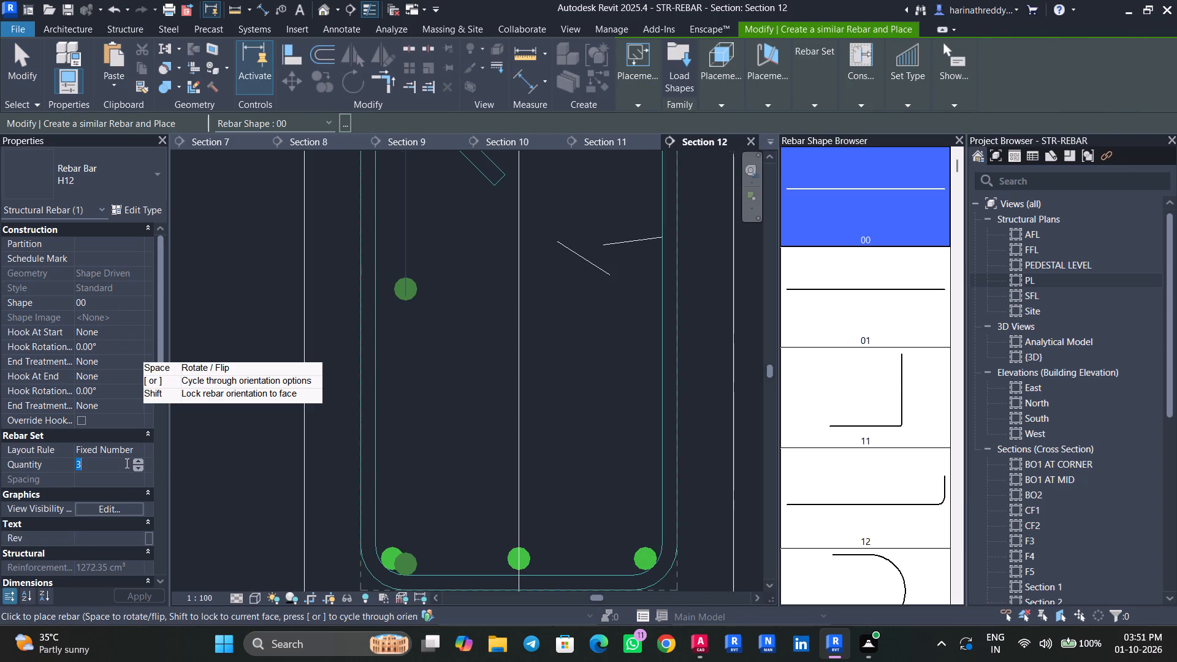
pyautogui.press('2')
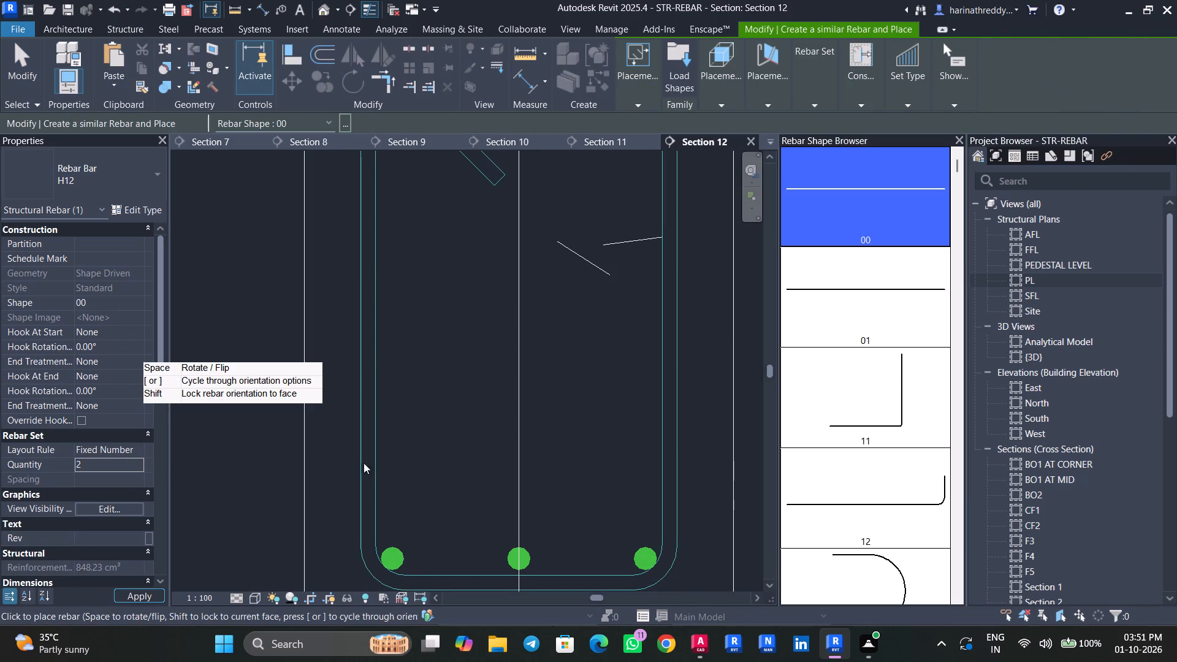
pyautogui.scroll(-5, 384, 433)
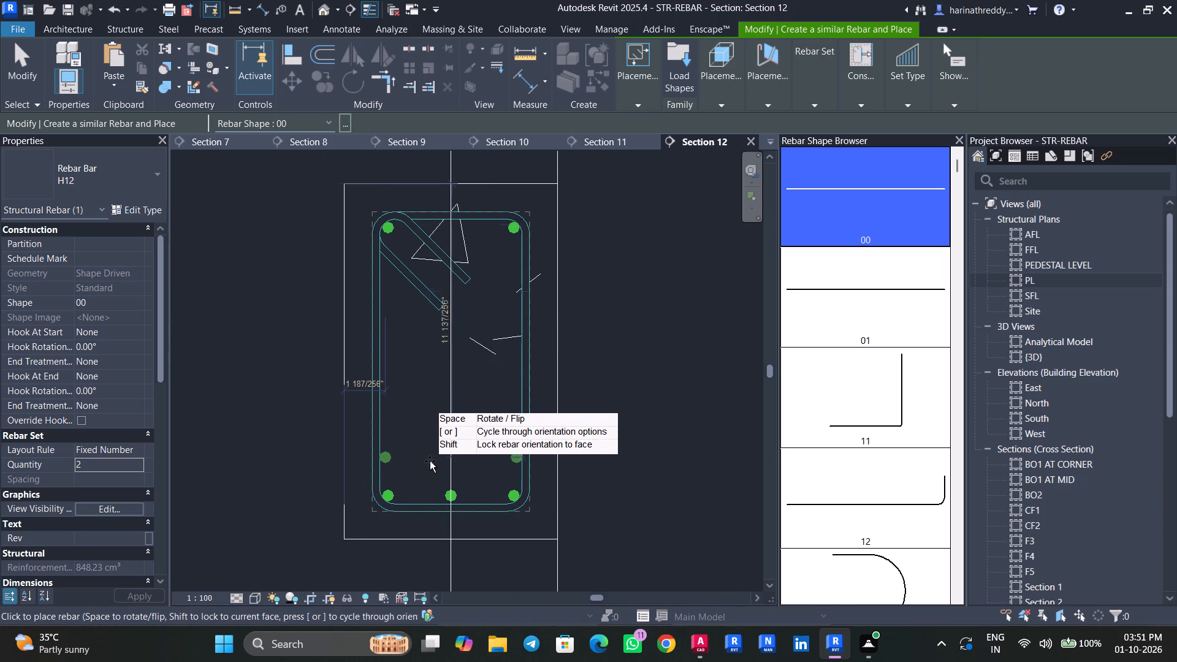
pyautogui.click(431, 457)
pyautogui.press('Escape')
pyautogui.press('Escape')
pyautogui.press('Escape')
# Nudge the new two-bar set upward to about 11" below the beam's top.
pyautogui.click(391, 455)
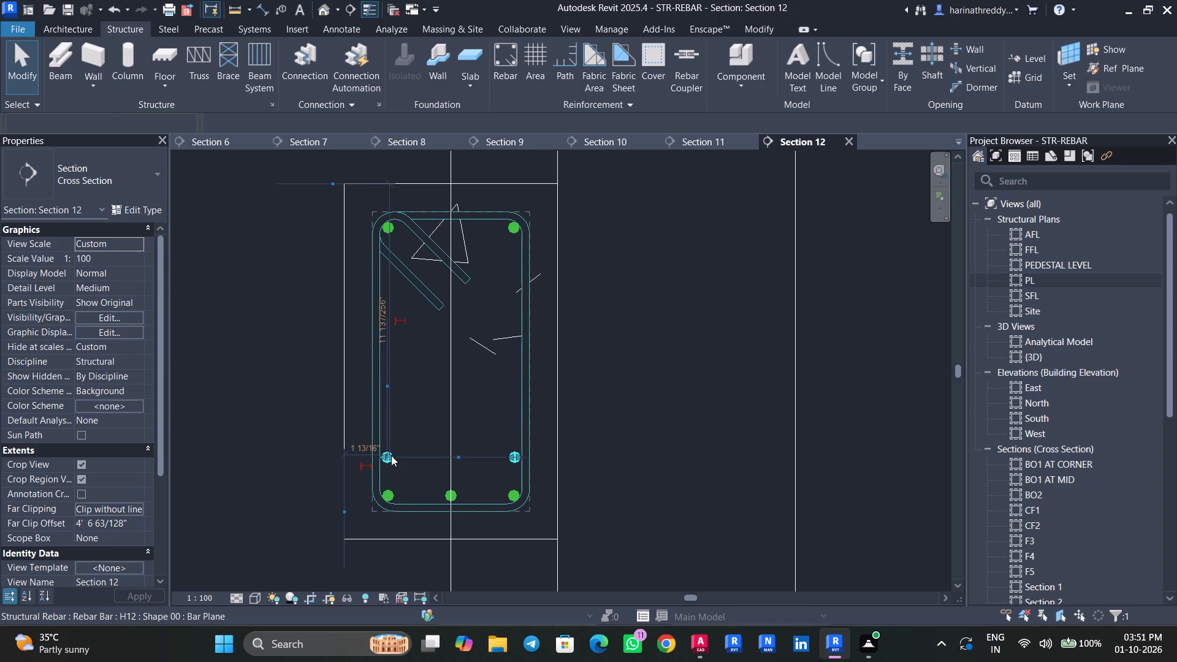
pyautogui.press('Up')
pyautogui.press('Up')
pyautogui.press('Up')
pyautogui.press('Up')
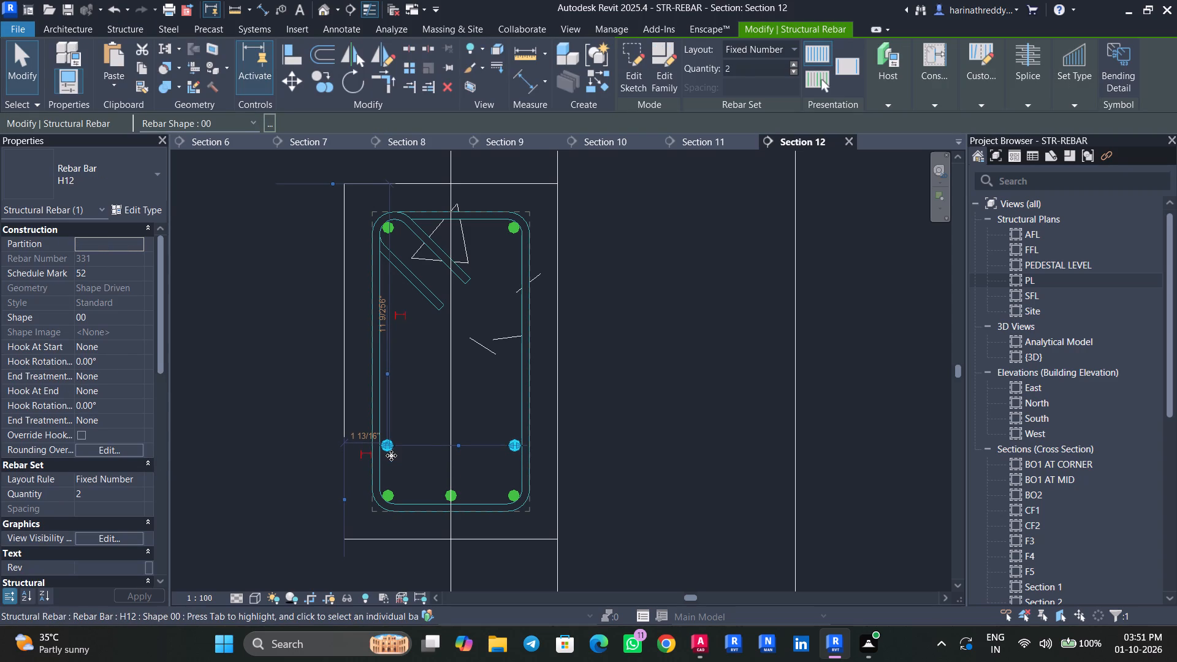
# Shift the two-bar set's left bar against the stirrup's left leg, about 2.77" from the beam's centerline.
pyautogui.scroll(11, 389, 455)
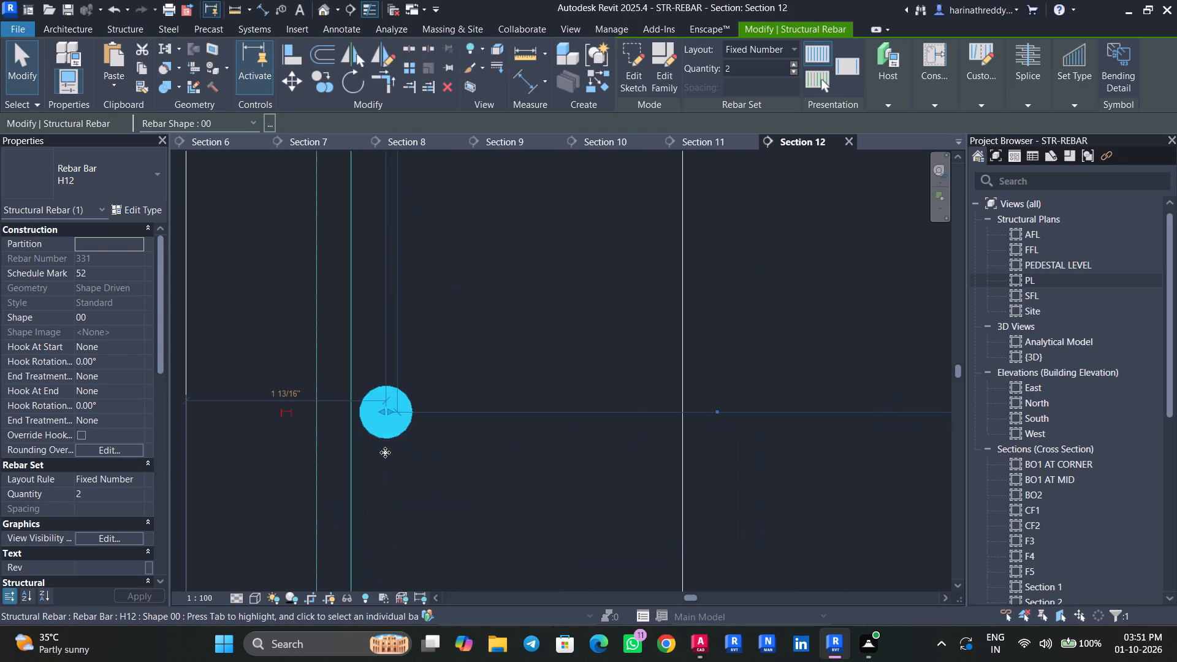
pyautogui.moveTo(383, 412); pyautogui.dragTo(366, 409)
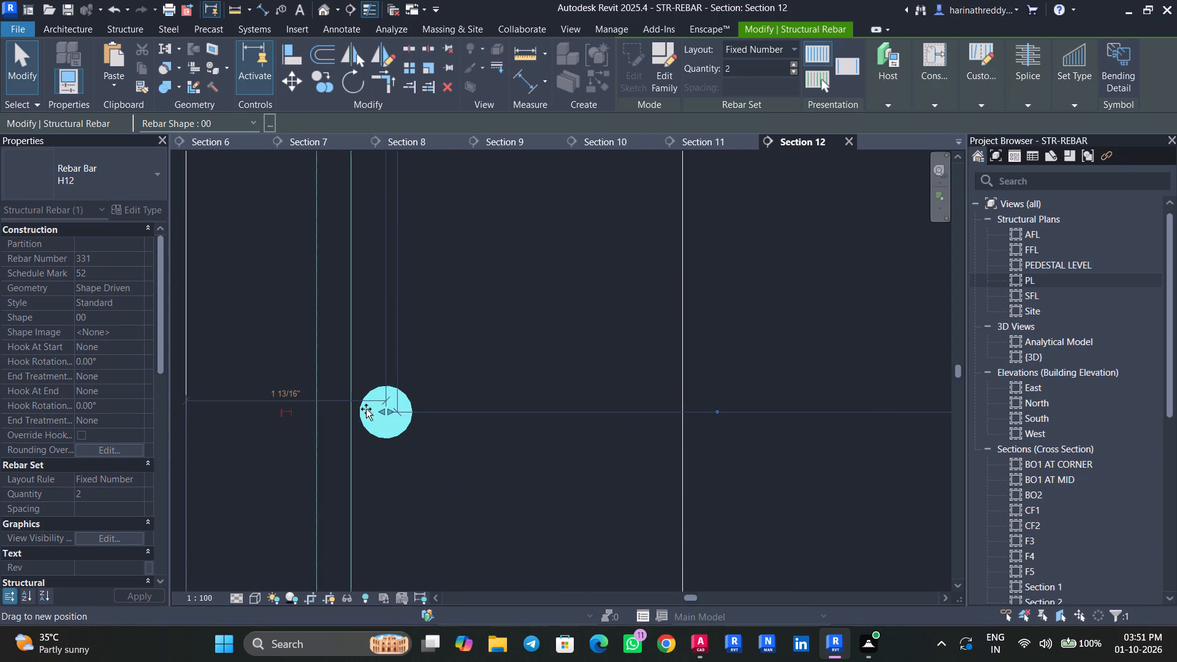
pyautogui.moveTo(366, 409); pyautogui.dragTo(367, 409)
pyautogui.scroll(3, 379, 414)
pyautogui.moveTo(386, 411); pyautogui.dragTo(360, 409)
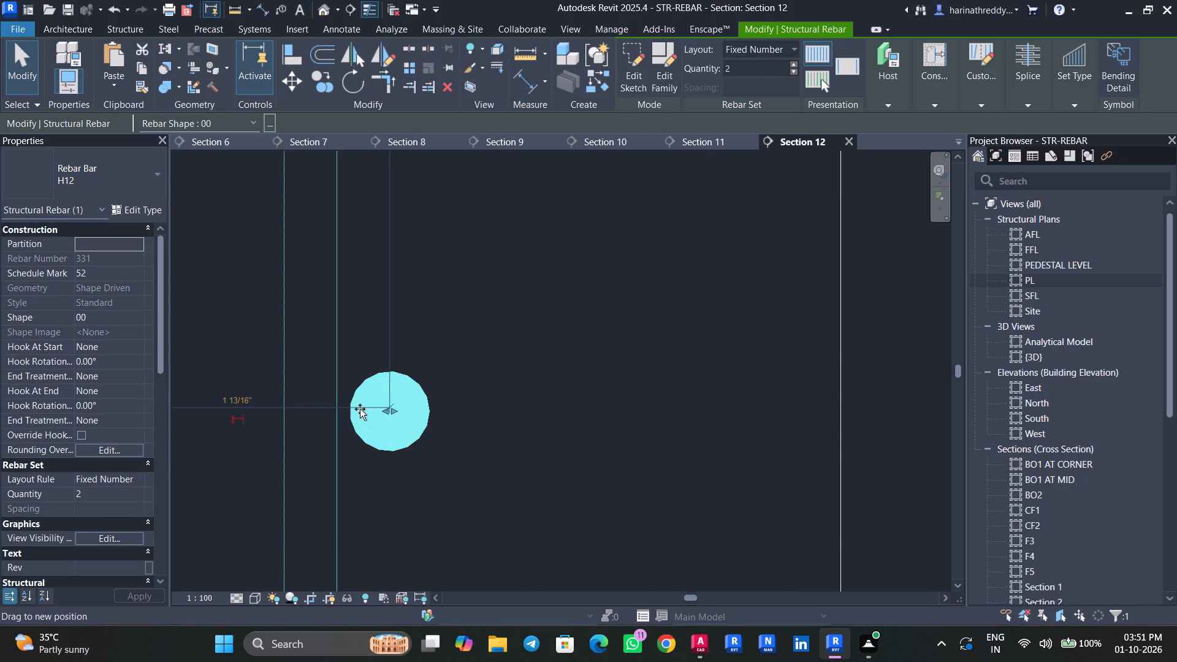
pyautogui.moveTo(360, 409); pyautogui.dragTo(359, 409)
pyautogui.press('Escape')
pyautogui.press('Escape')
pyautogui.click(393, 412)
pyautogui.scroll(6, 383, 409)
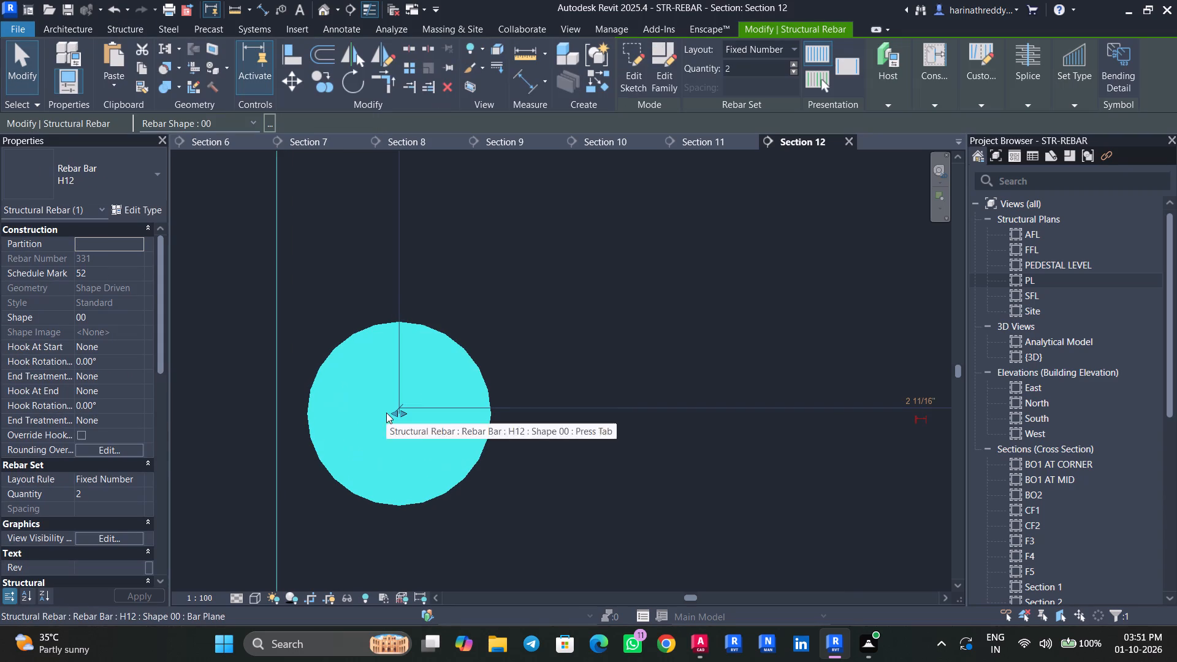
pyautogui.moveTo(396, 413); pyautogui.dragTo(349, 413)
pyautogui.moveTo(359, 414); pyautogui.dragTo(307, 415)
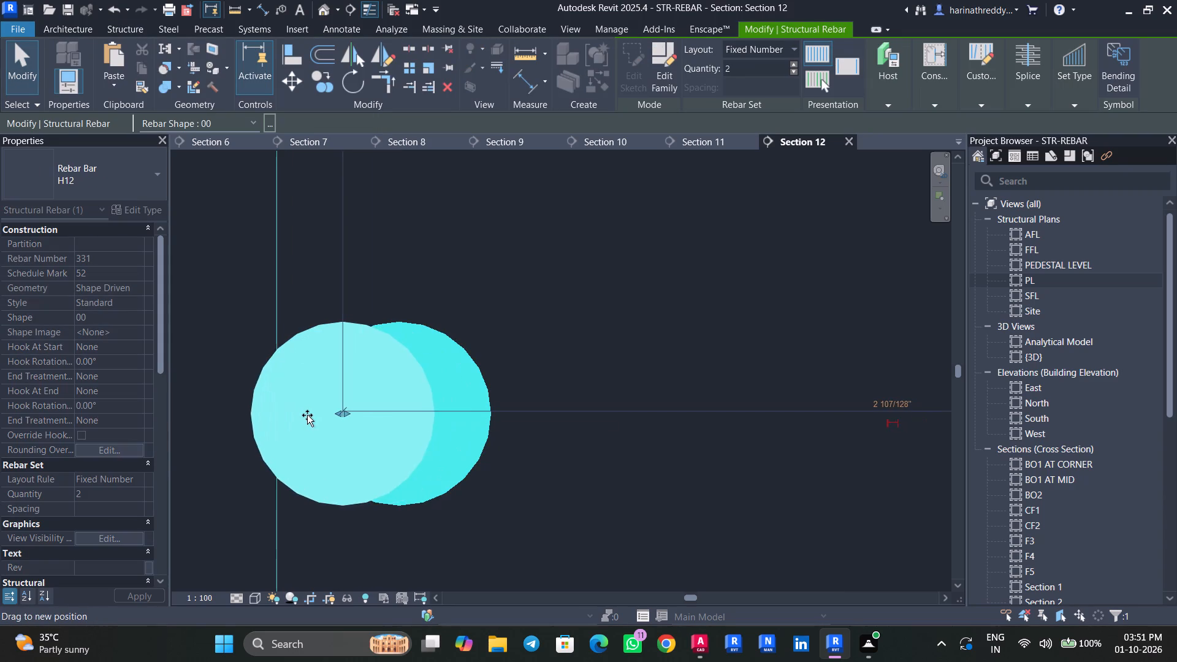
pyautogui.moveTo(307, 415); pyautogui.dragTo(326, 416)
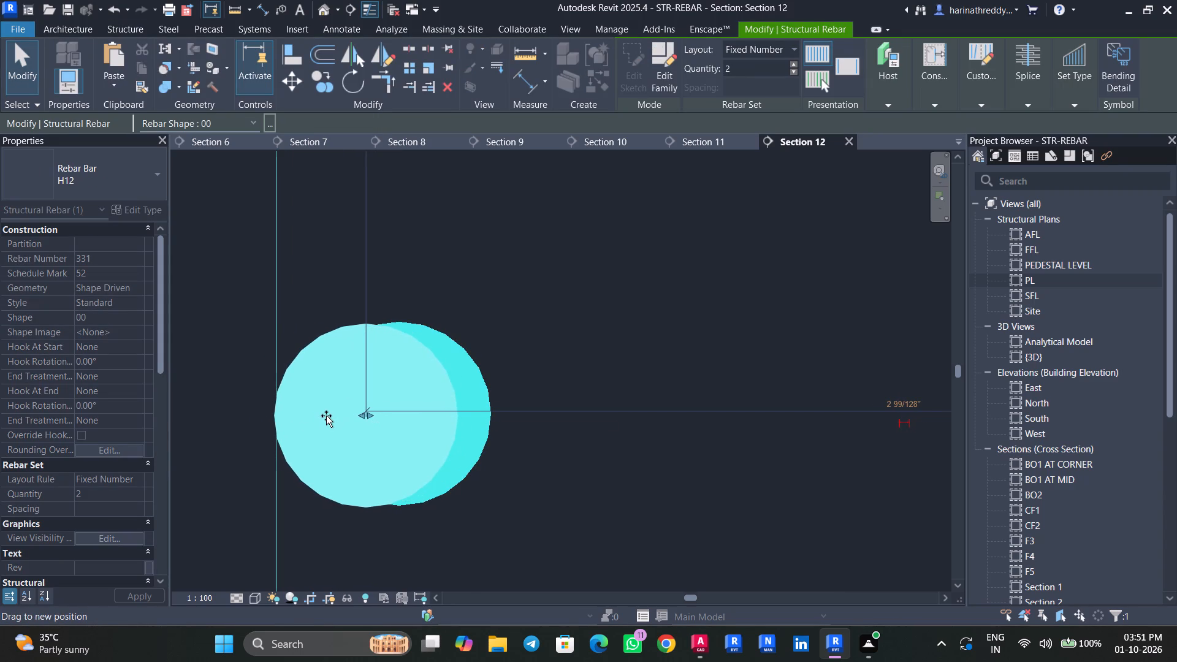
pyautogui.scroll(-18, 326, 416)
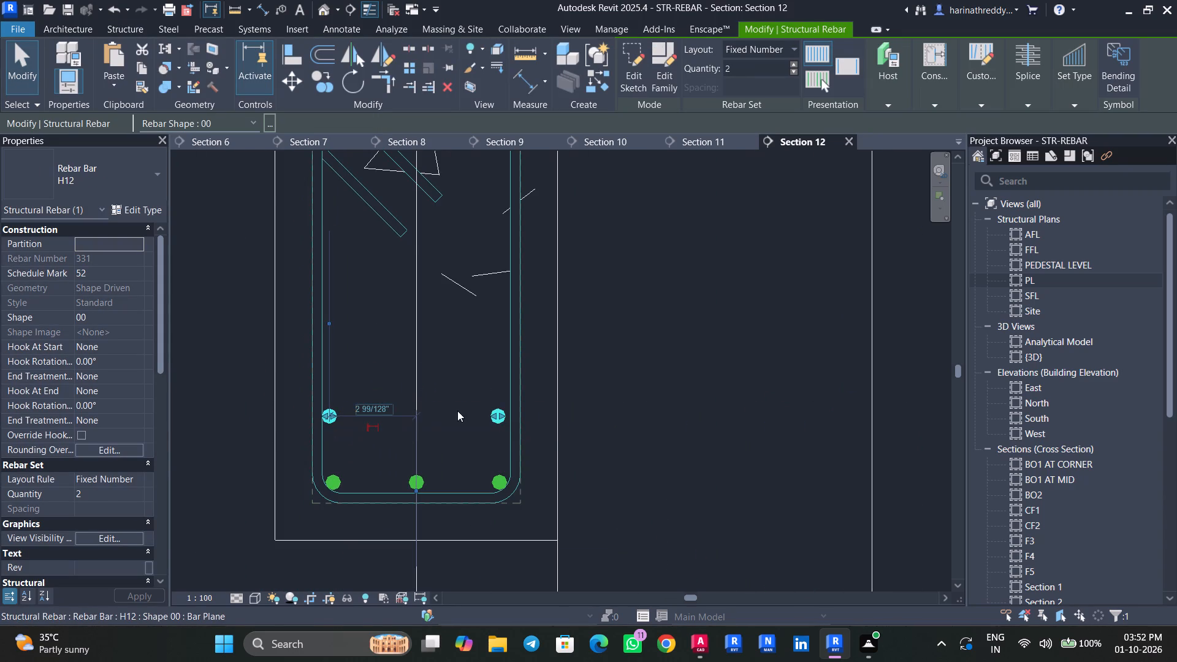
# Shift the two-bar set against the stirrup's right leg, leaving its left bar about 1.79" from the beam's left face.
pyautogui.scroll(9, 512, 421)
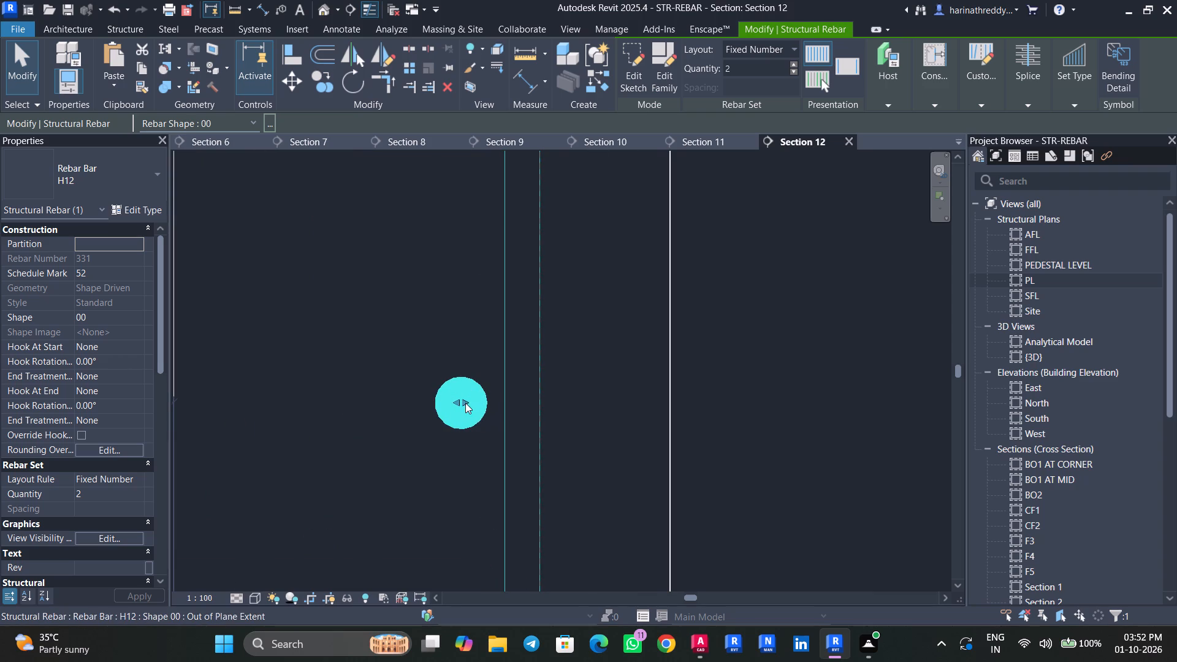
pyautogui.moveTo(465, 403); pyautogui.dragTo(497, 408)
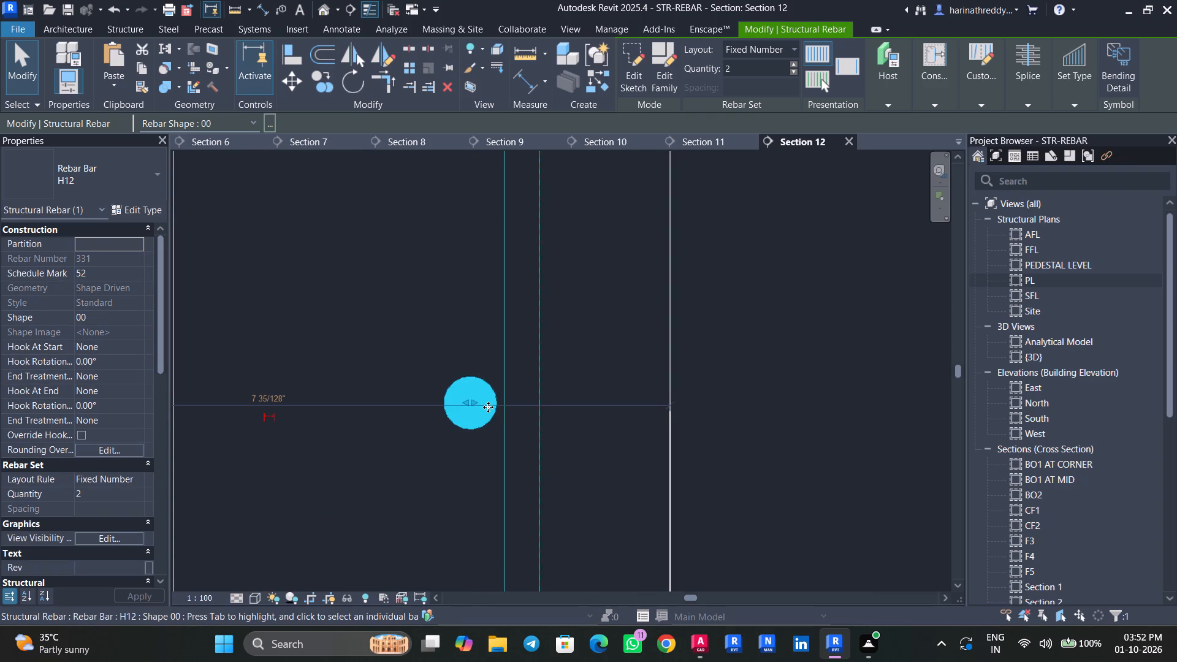
pyautogui.press('Right')
pyautogui.press('Right')
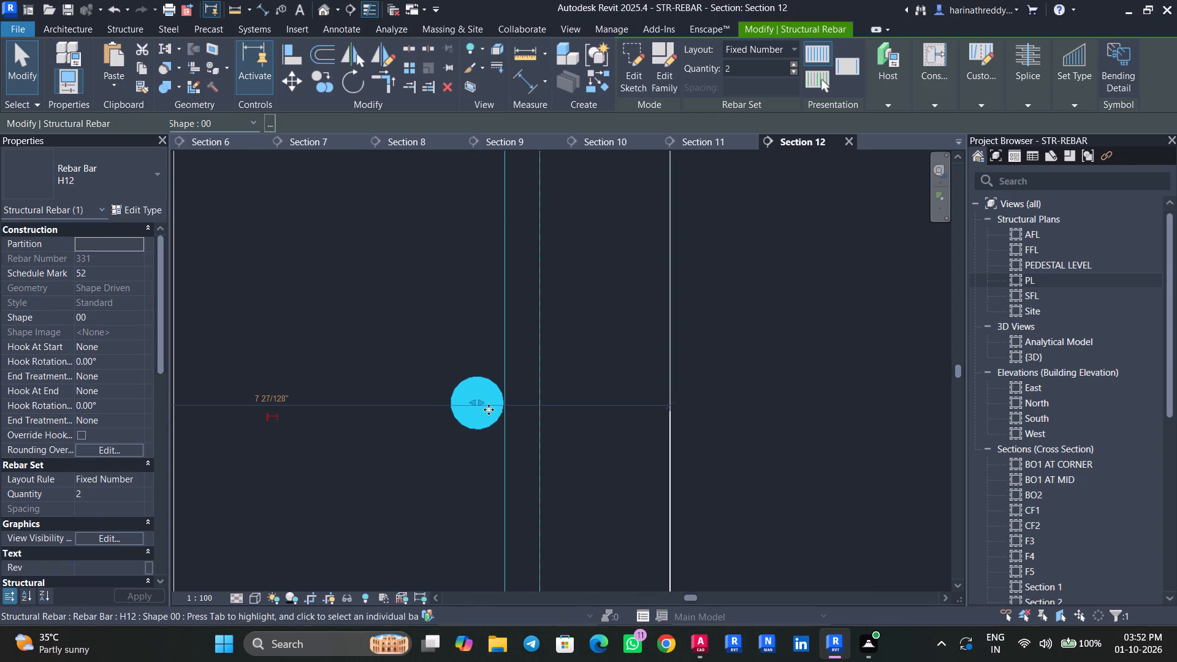
pyautogui.scroll(-8, 448, 333)
pyautogui.press('Escape')
pyautogui.press('Escape')
# Select all H12 rebar instances from the two-bar set and make them unobscured in the {3D} view.
pyautogui.click(262, 357)
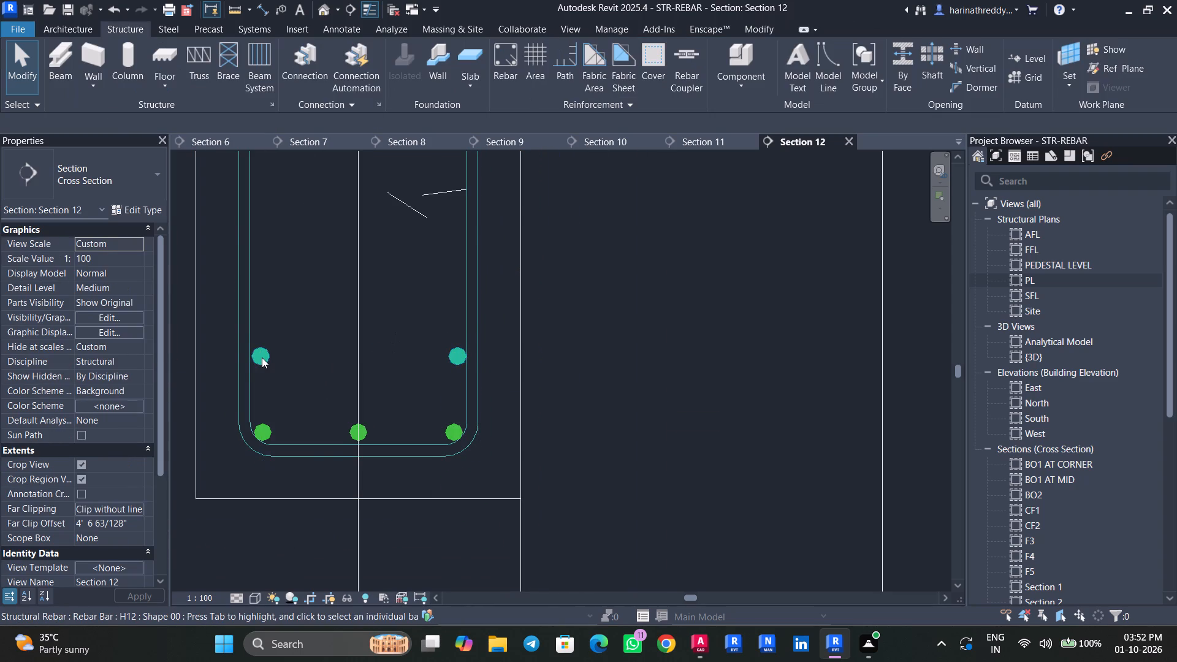
pyautogui.press('s')
pyautogui.press('a')
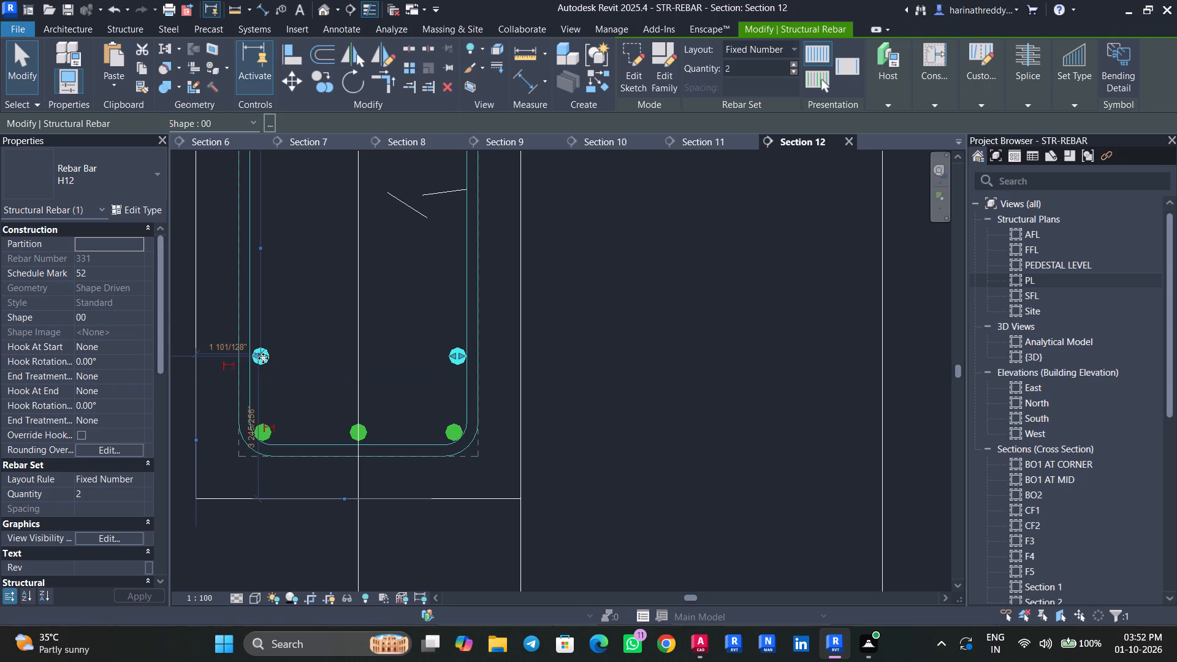
pyautogui.click(129, 541)
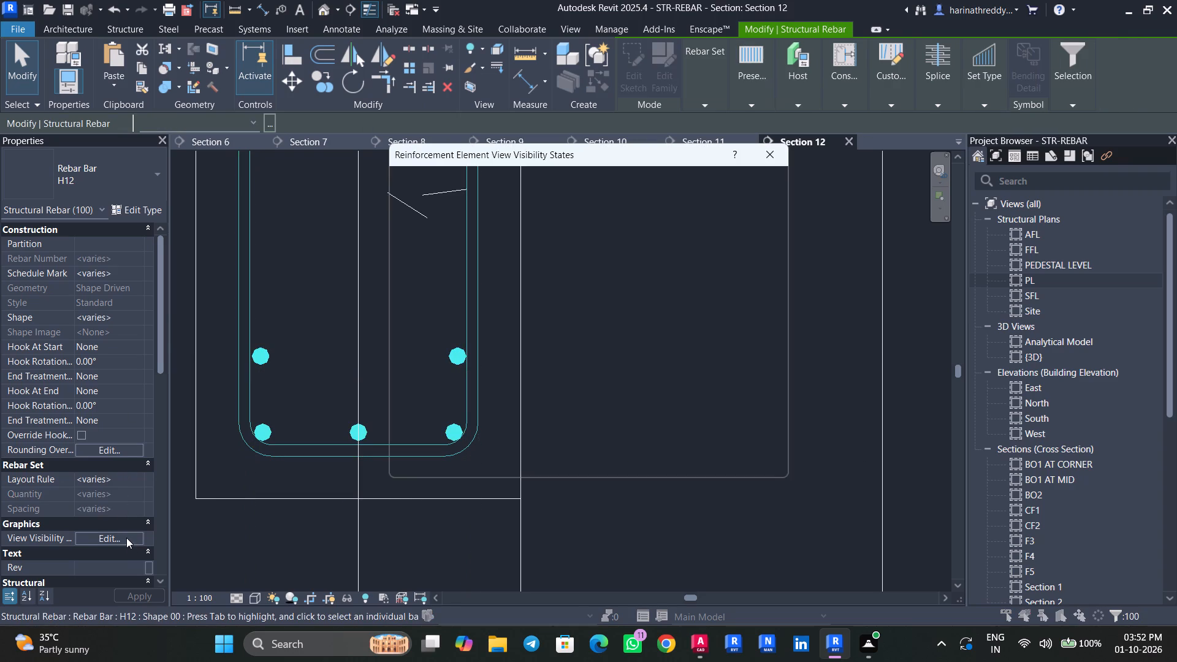
pyautogui.click(716, 286)
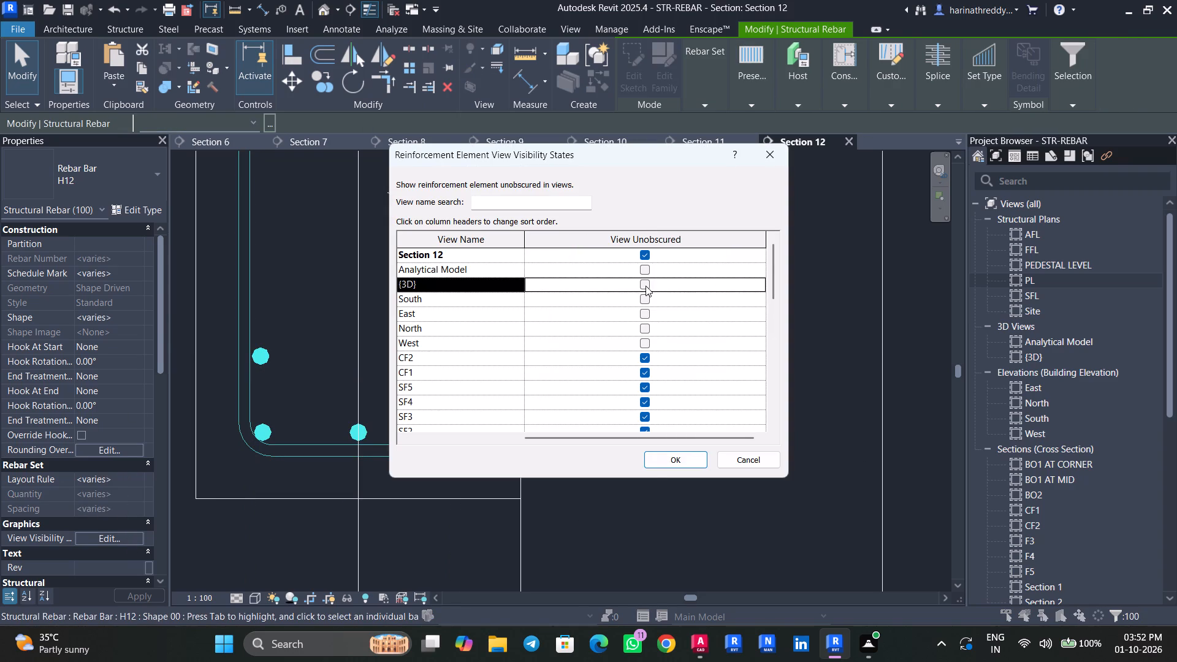
pyautogui.click(646, 286)
pyautogui.click(653, 465)
pyautogui.press('Escape')
pyautogui.press('Escape')
pyautogui.press('Escape')
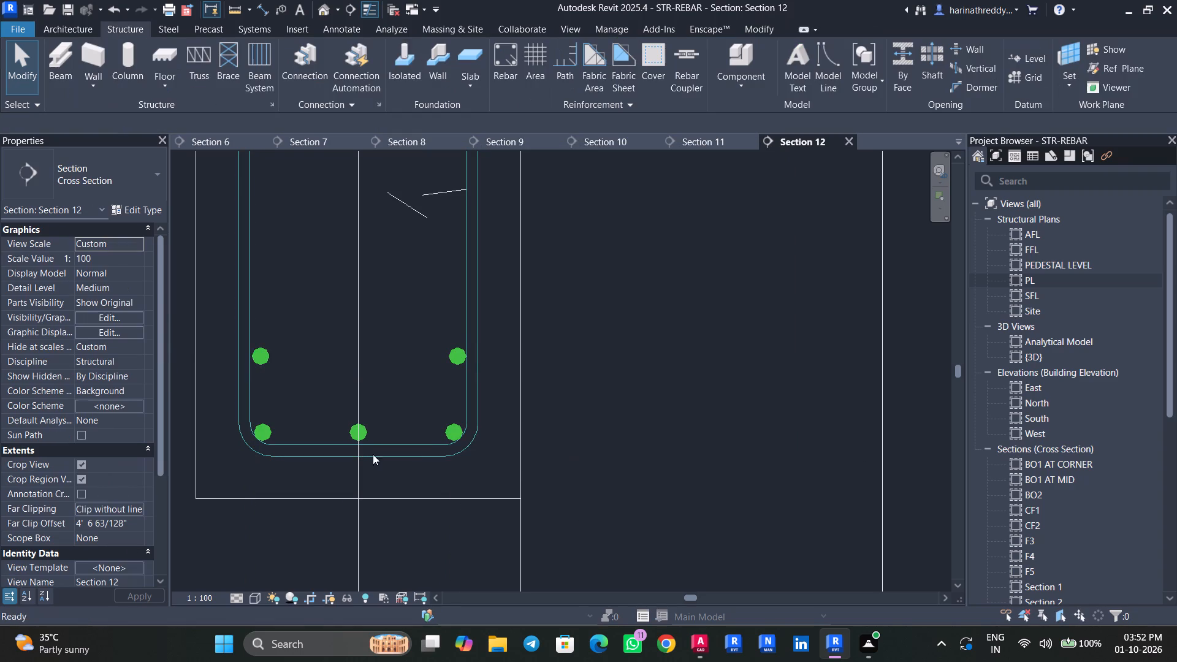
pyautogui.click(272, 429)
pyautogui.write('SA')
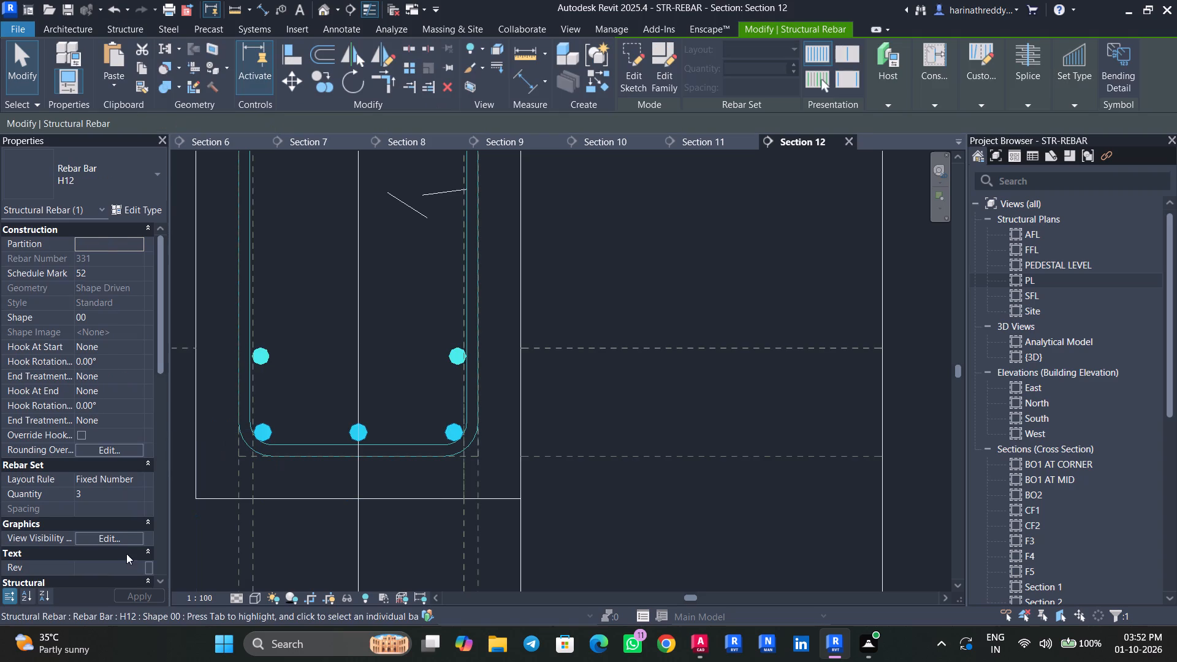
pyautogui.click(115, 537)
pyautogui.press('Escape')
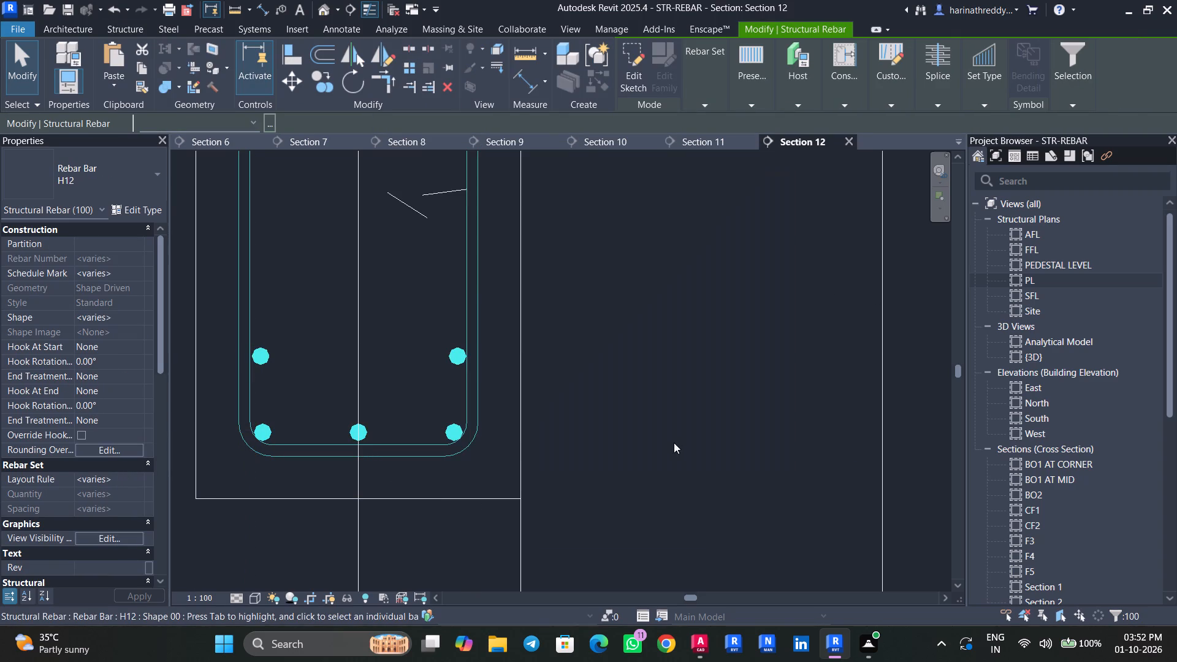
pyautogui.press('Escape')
# Make beam B07's H8 stirrup set unobscured in the {3D} view.
pyautogui.click(477, 335)
pyautogui.click(126, 550)
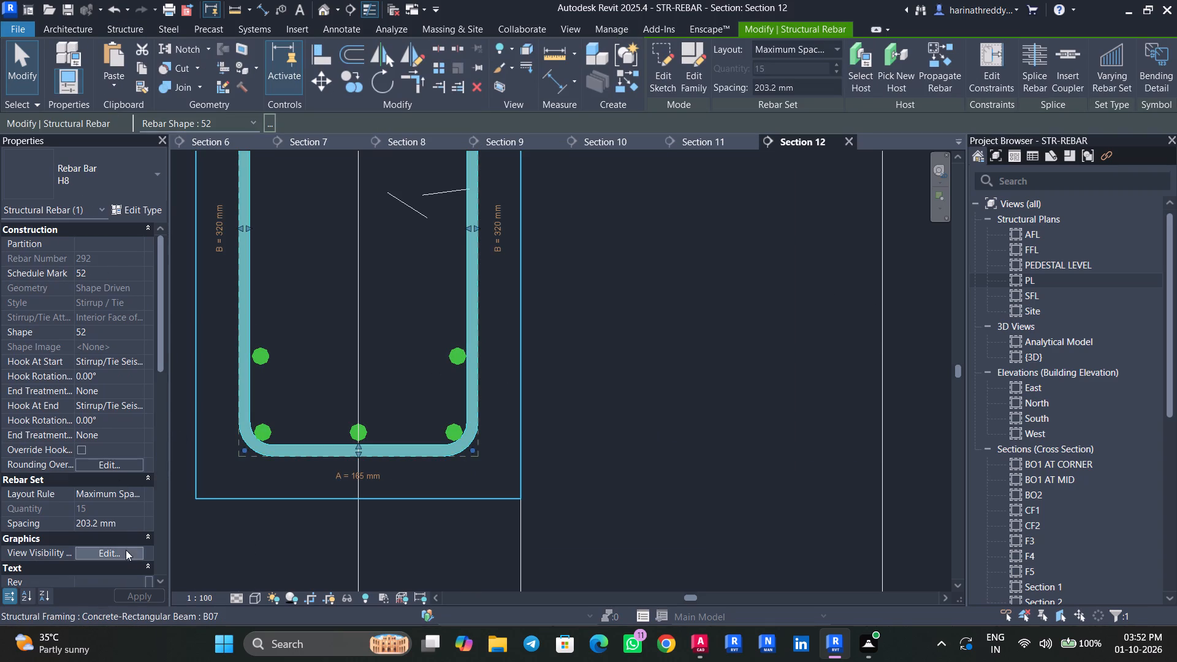
pyautogui.click(714, 286)
pyautogui.click(647, 287)
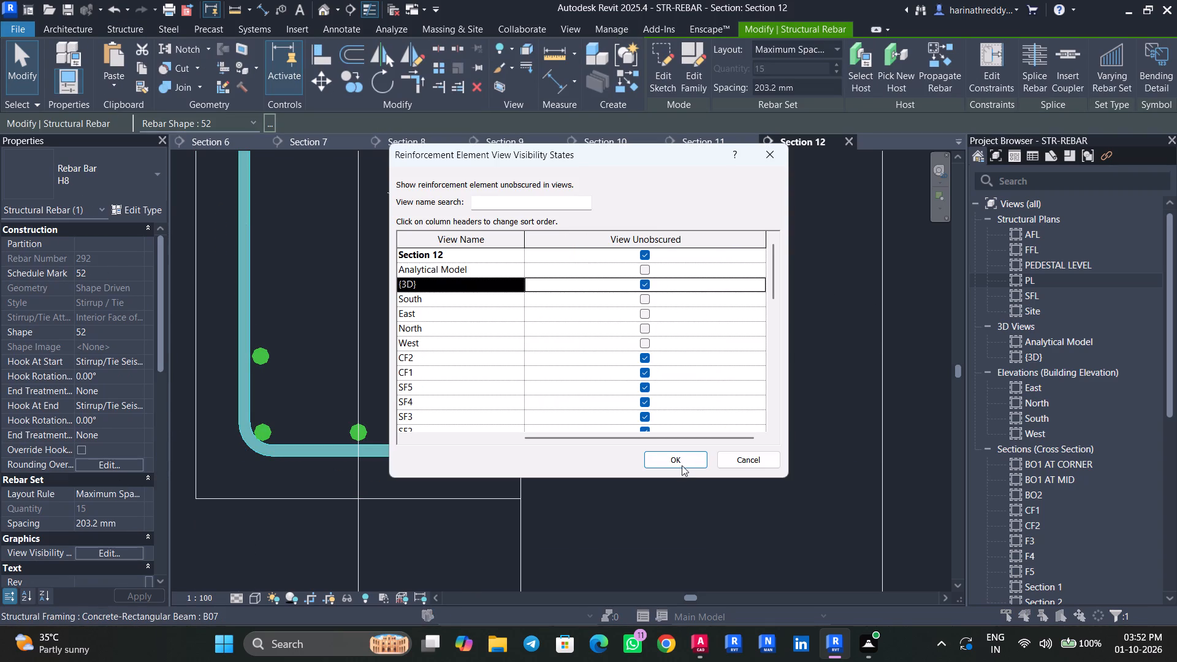
pyautogui.click(681, 459)
pyautogui.press('Escape')
pyautogui.press('Escape')
pyautogui.press('Escape')
pyautogui.press('Escape')
# Open the {3D} view and examine which beams around grids 2 and 3 still lack reinforcement.
pyautogui.click(326, 10)
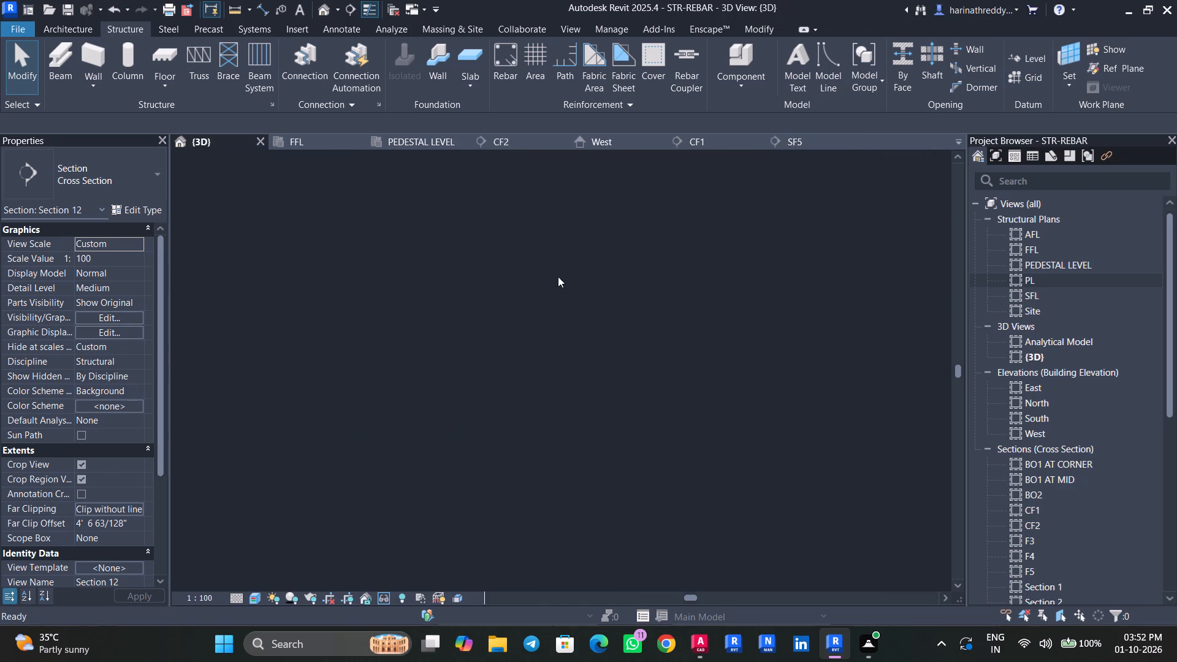
pyautogui.keyDown('shift'); pyautogui.moveTo(571, 502); pyautogui.dragTo(615, 476, button='middle'); pyautogui.keyUp('shift')
pyautogui.scroll(10, 611, 492)
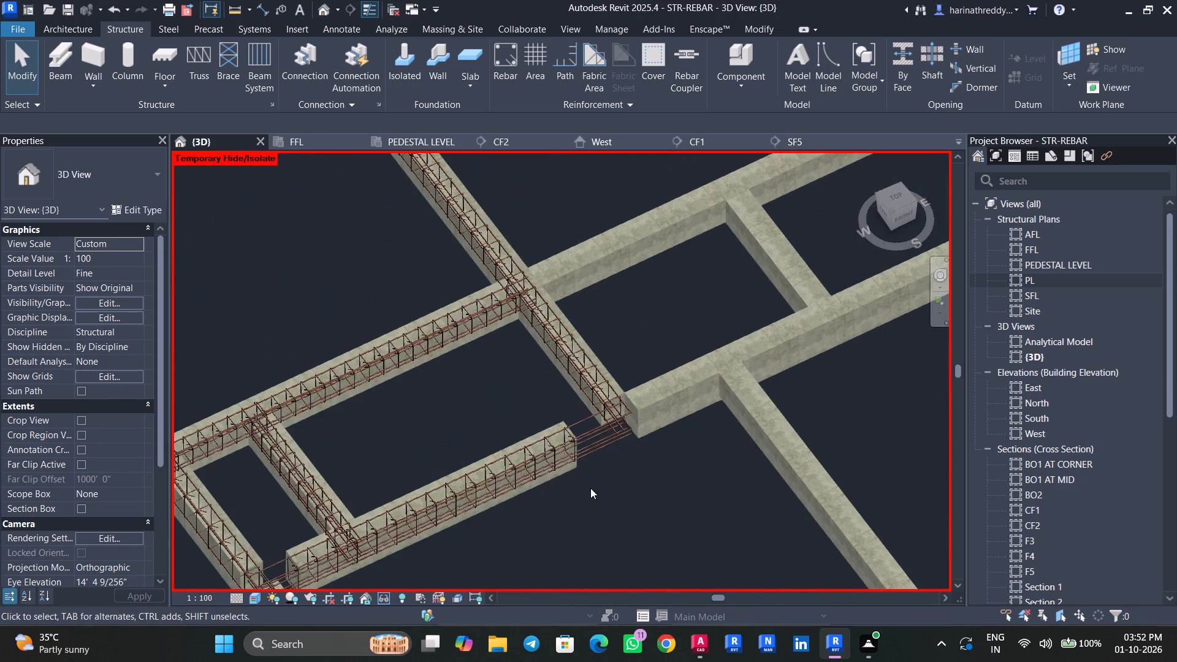
pyautogui.press('Escape')
pyautogui.press('Escape')
pyautogui.press('Escape')
pyautogui.scroll(5, 581, 470)
pyautogui.scroll(-7, 581, 470)
pyautogui.moveTo(622, 469); pyautogui.dragTo(487, 521, button='middle')
pyautogui.scroll(-4, 488, 520)
pyautogui.moveTo(643, 504); pyautogui.dragTo(634, 370, button='middle')
pyautogui.moveTo(634, 370); pyautogui.dragTo(615, 455, button='middle')
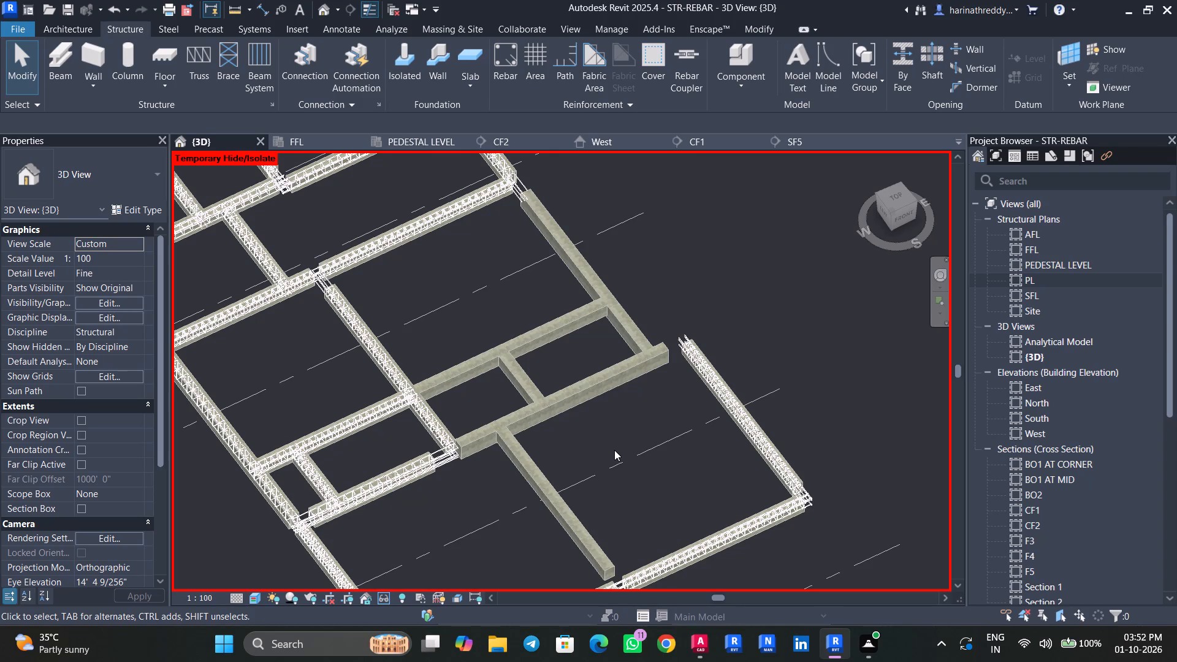
pyautogui.keyDown('shift'); pyautogui.moveTo(611, 453); pyautogui.dragTo(584, 507, button='middle'); pyautogui.keyUp('shift')
# Check the beam types of the unreinforced beams around grids 2 and 3, including the cross beam of type B05.
pyautogui.click(639, 273)
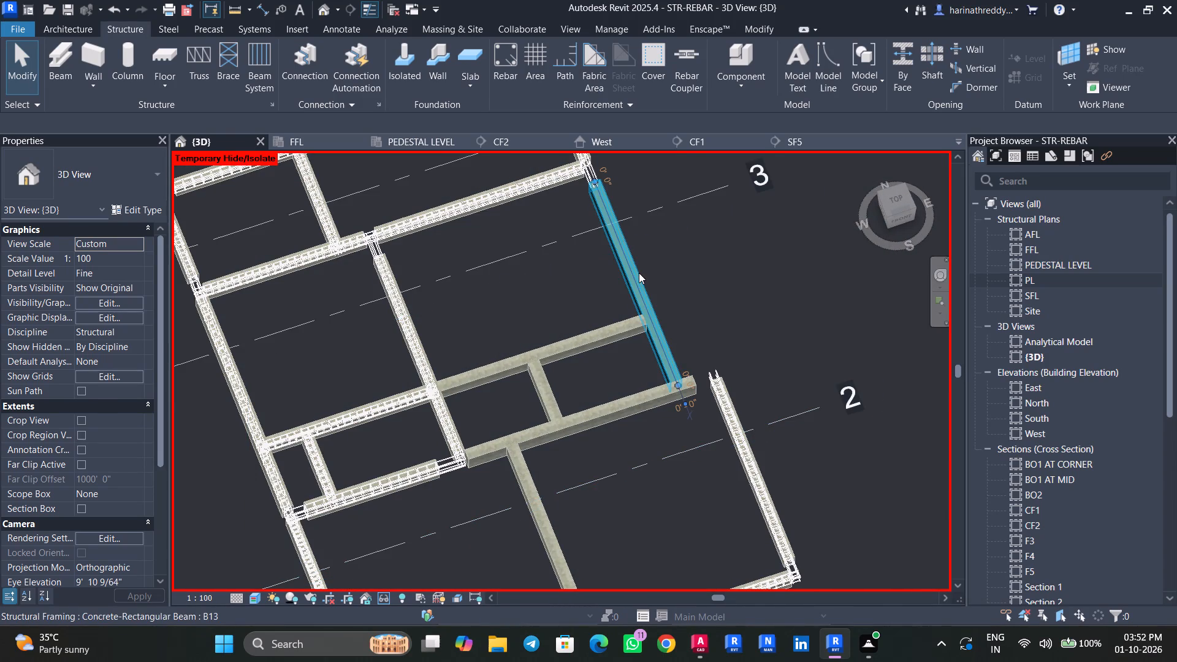
pyautogui.press('Escape')
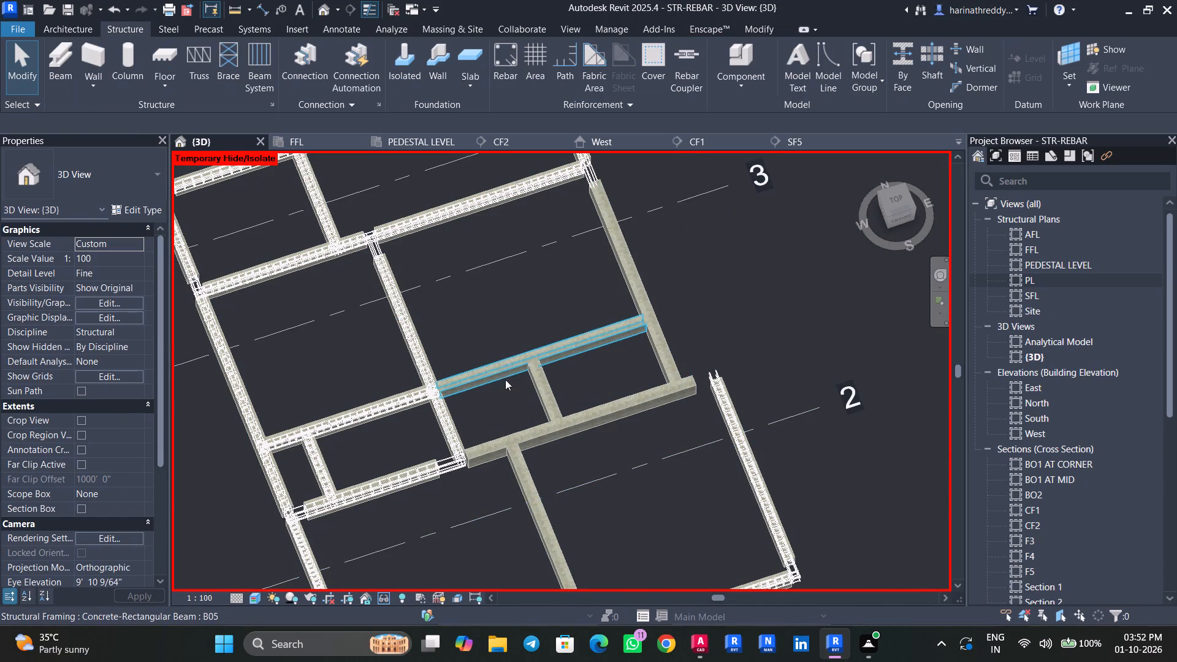
pyautogui.click(525, 427)
pyautogui.moveTo(599, 485); pyautogui.dragTo(591, 452, button='middle')
pyautogui.press('Escape')
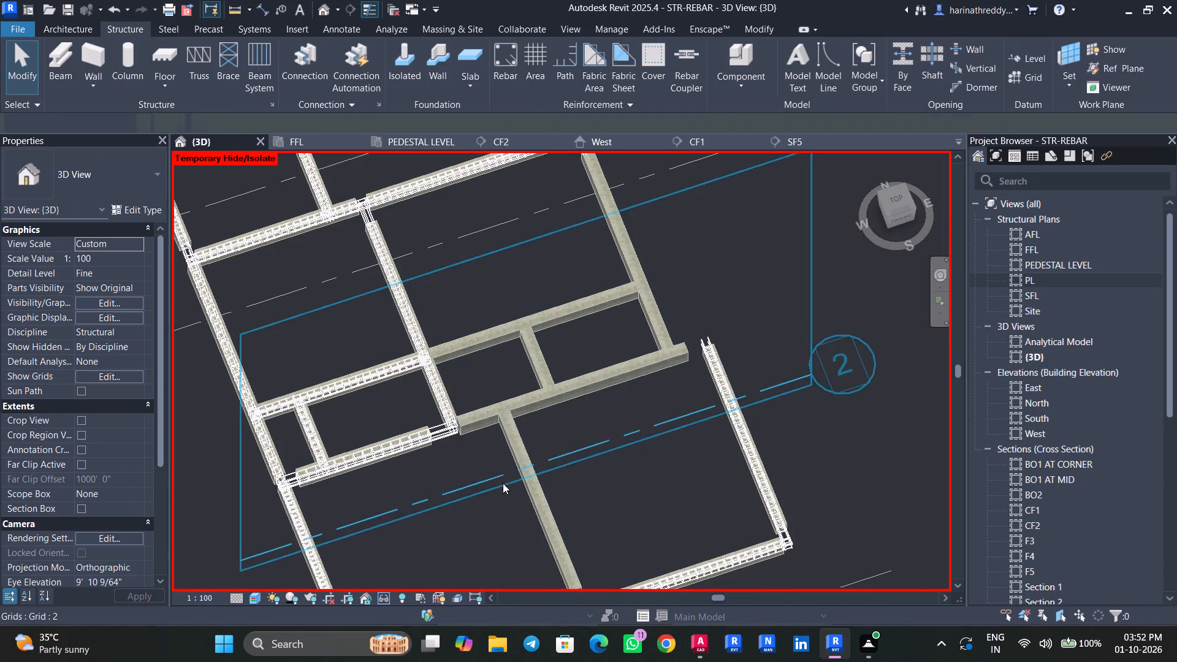
pyautogui.click(527, 476)
pyautogui.press('Escape')
pyautogui.scroll(3, 447, 359)
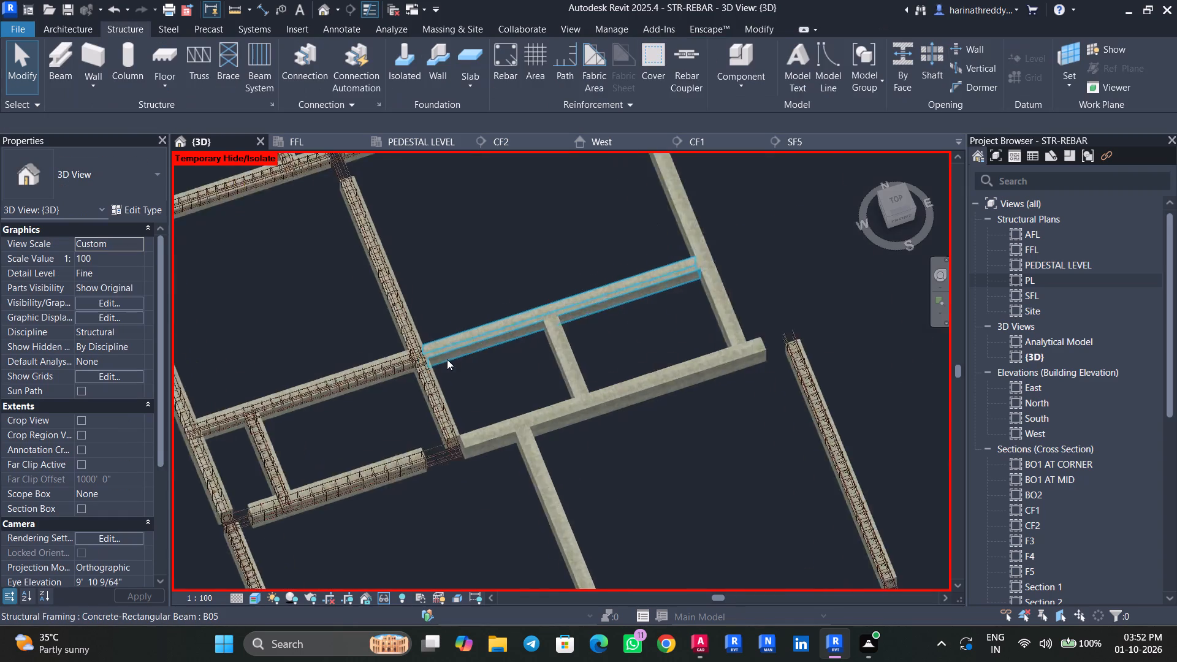
pyautogui.scroll(2, 447, 359)
pyautogui.click(436, 392)
pyautogui.press('Escape')
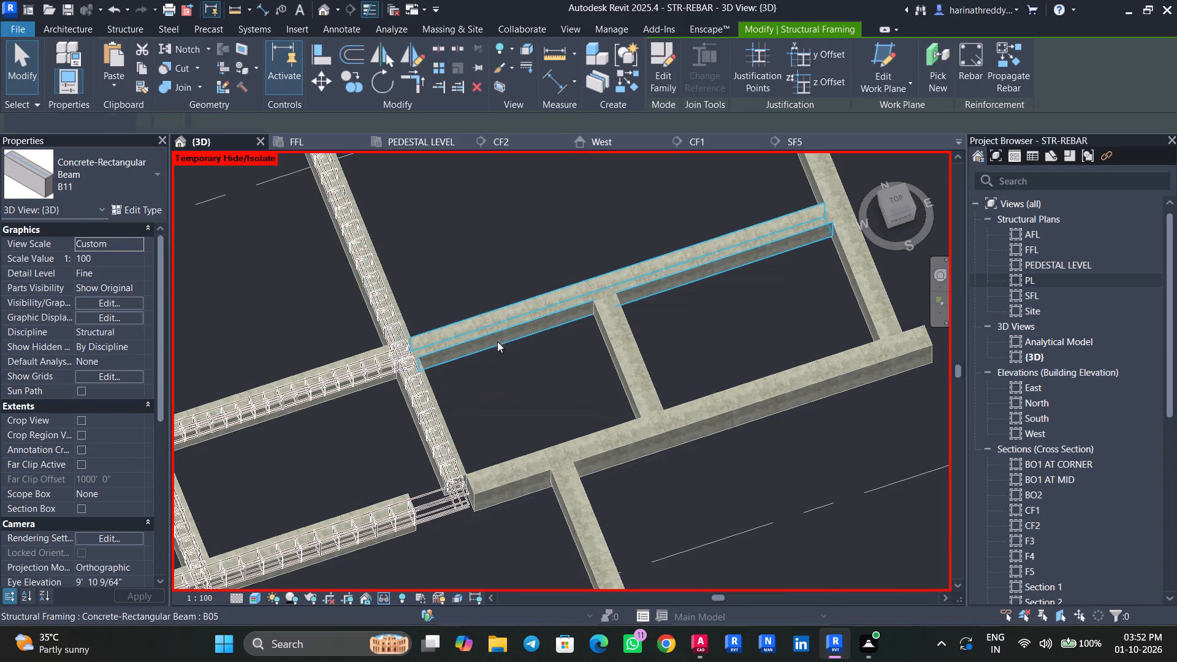
pyautogui.click(497, 340)
pyautogui.moveTo(507, 362); pyautogui.dragTo(481, 434, button='middle')
pyautogui.scroll(-6, 481, 432)
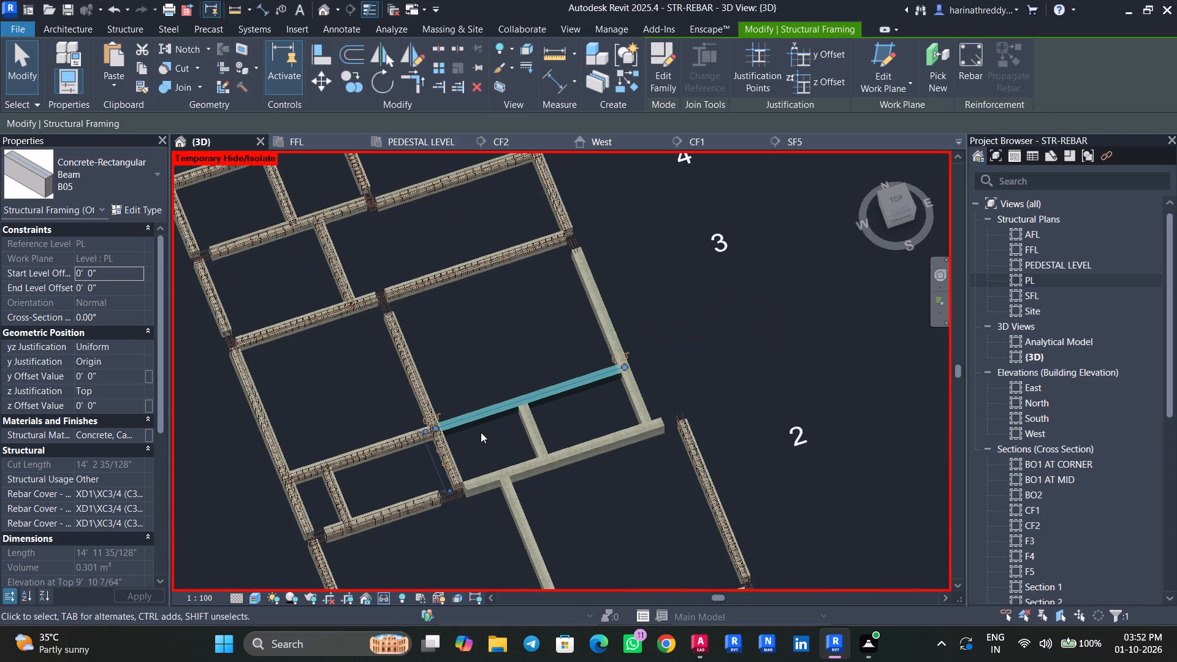
pyautogui.scroll(-1, 481, 432)
pyautogui.moveTo(481, 432); pyautogui.dragTo(459, 358, button='middle')
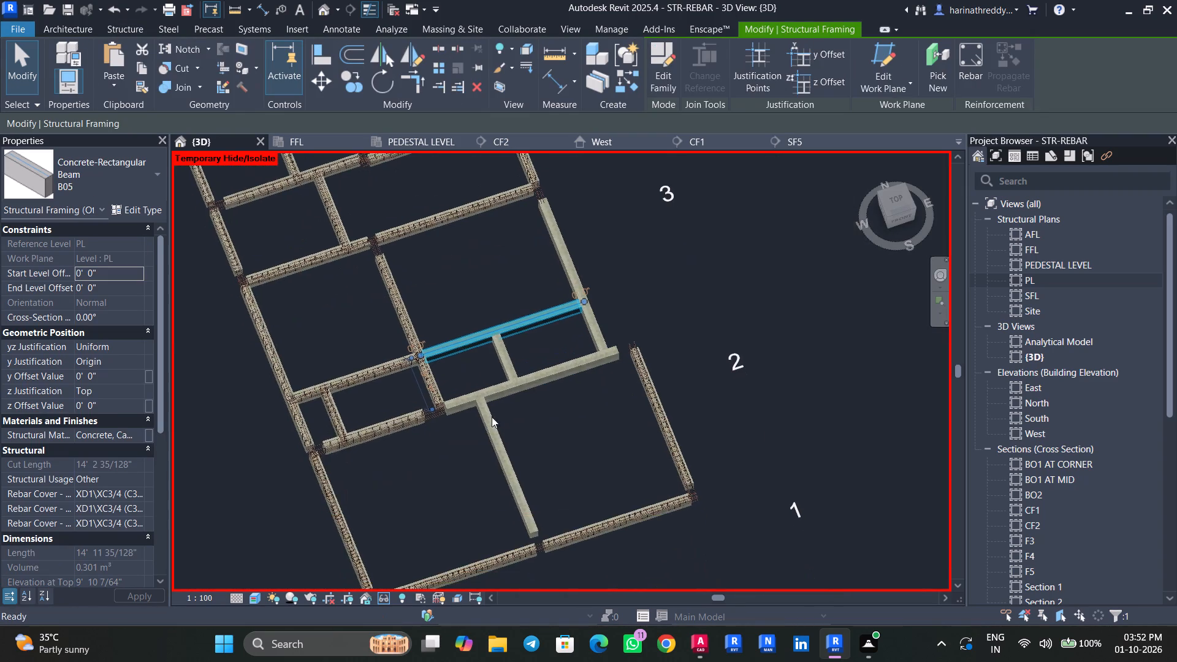
pyautogui.press('Escape')
pyautogui.press('Escape')
# Check the type of the reinforced beam near grid 1 and look over the neighbouring reinforced beams for a matching source.
pyautogui.scroll(5, 703, 502)
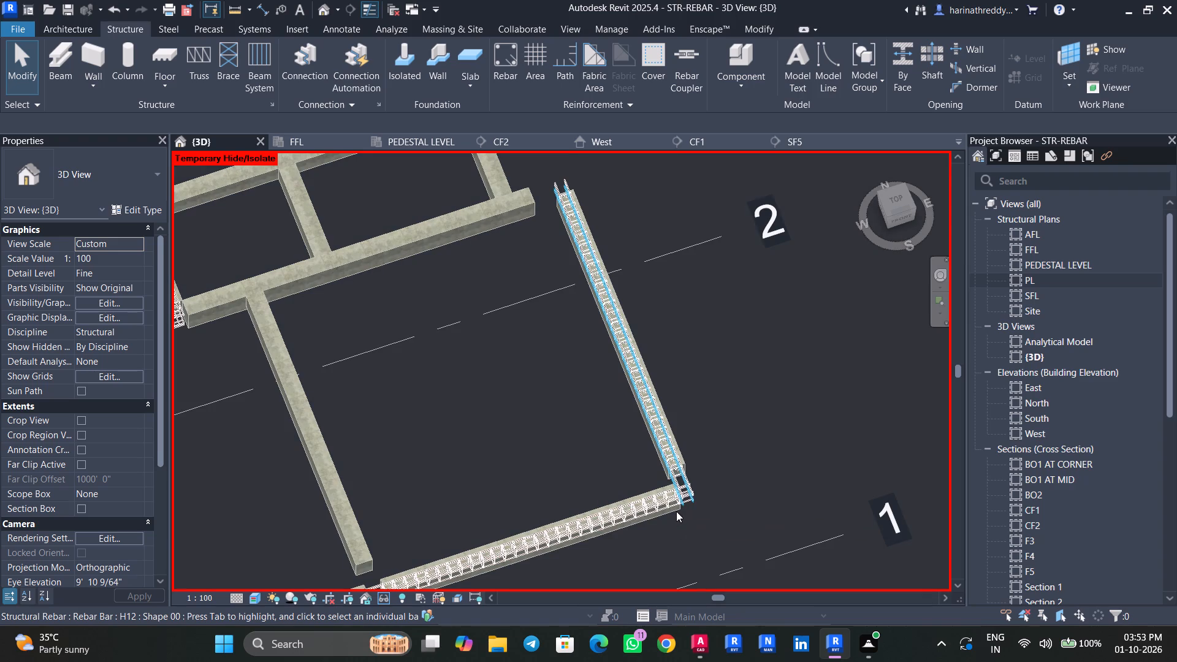
pyautogui.click(676, 511)
pyautogui.scroll(2, 675, 516)
pyautogui.scroll(-1, 675, 516)
pyautogui.scroll(6, 675, 516)
pyautogui.press('Escape')
pyautogui.click(684, 498)
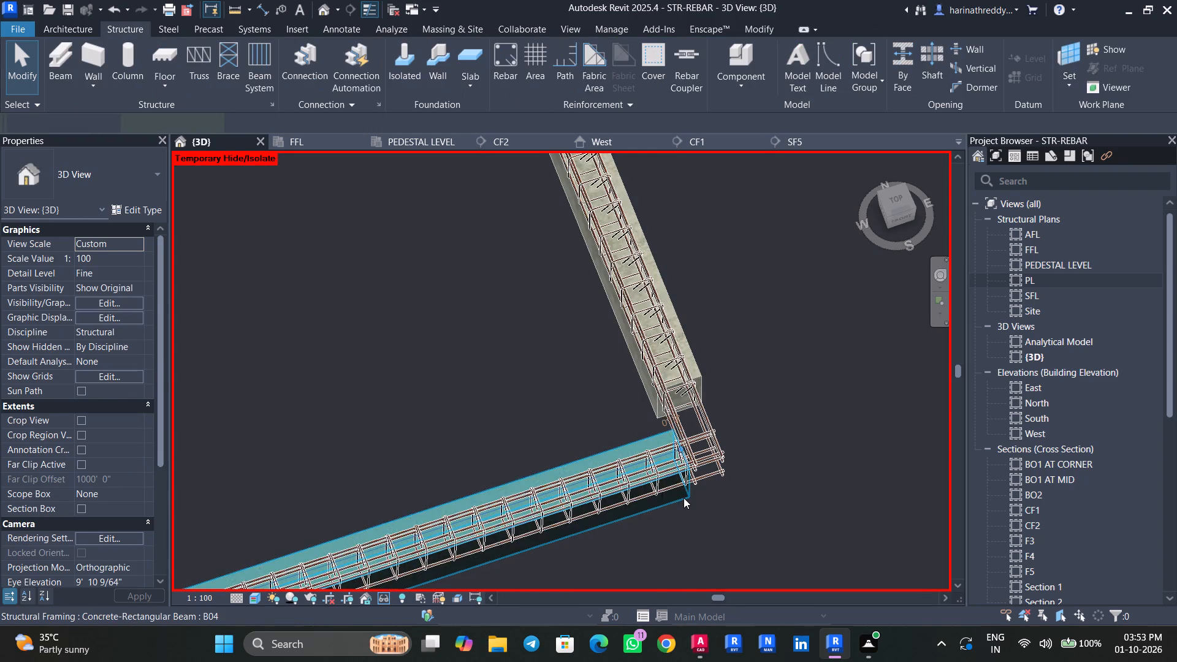
pyautogui.scroll(-6, 684, 498)
pyautogui.scroll(1, 684, 498)
pyautogui.scroll(-7, 684, 498)
pyautogui.moveTo(546, 406); pyautogui.dragTo(626, 523, button='middle')
pyautogui.press('Escape')
pyautogui.scroll(5, 441, 464)
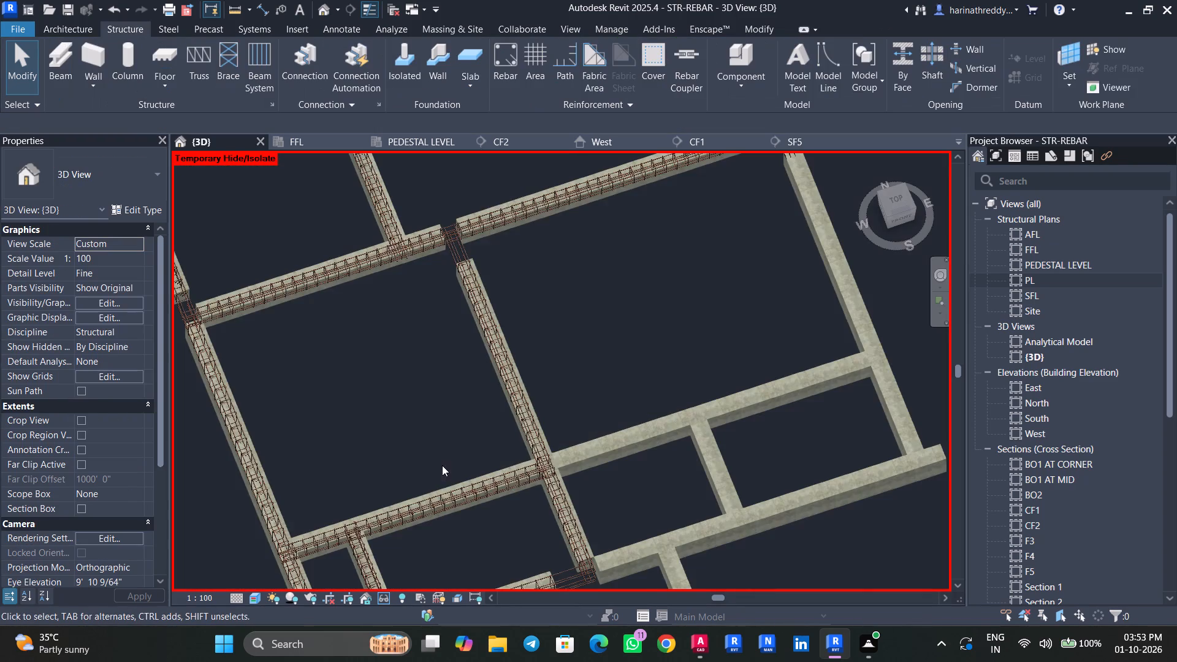
# Propagate the reinforced B05 beam's rebar to the adjacent unreinforced B05 beam, aligned by host.
pyautogui.click(447, 477)
pyautogui.scroll(2, 468, 477)
pyautogui.press('Escape')
pyautogui.click(473, 477)
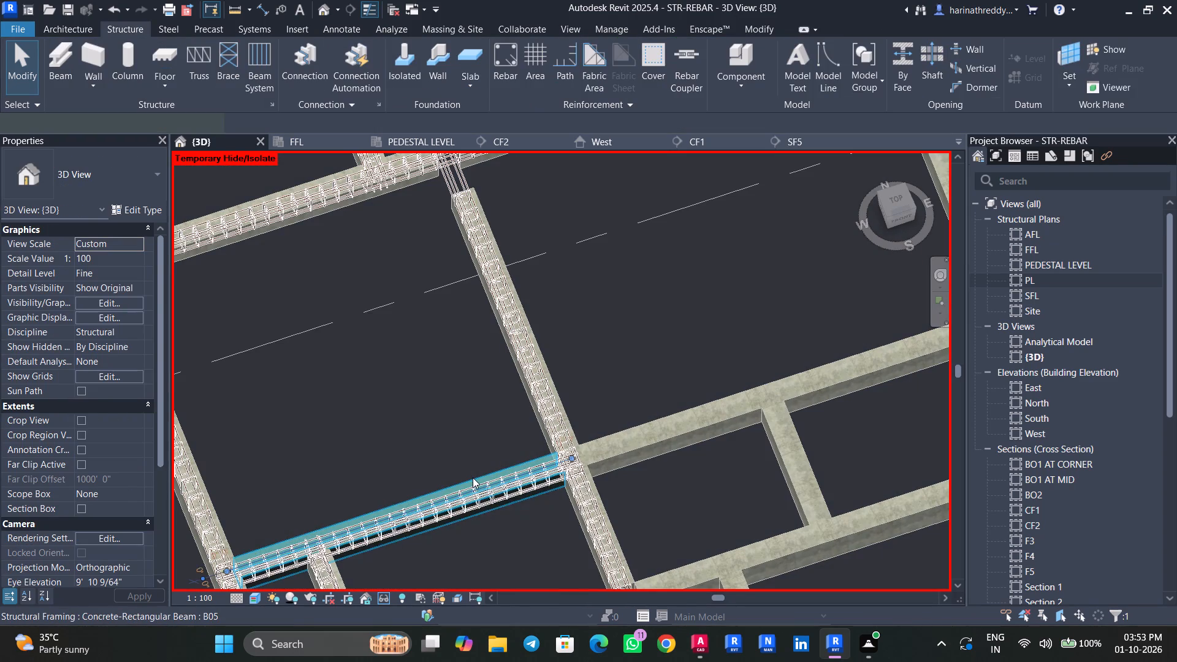
pyautogui.scroll(-3, 473, 477)
pyautogui.click(1017, 78)
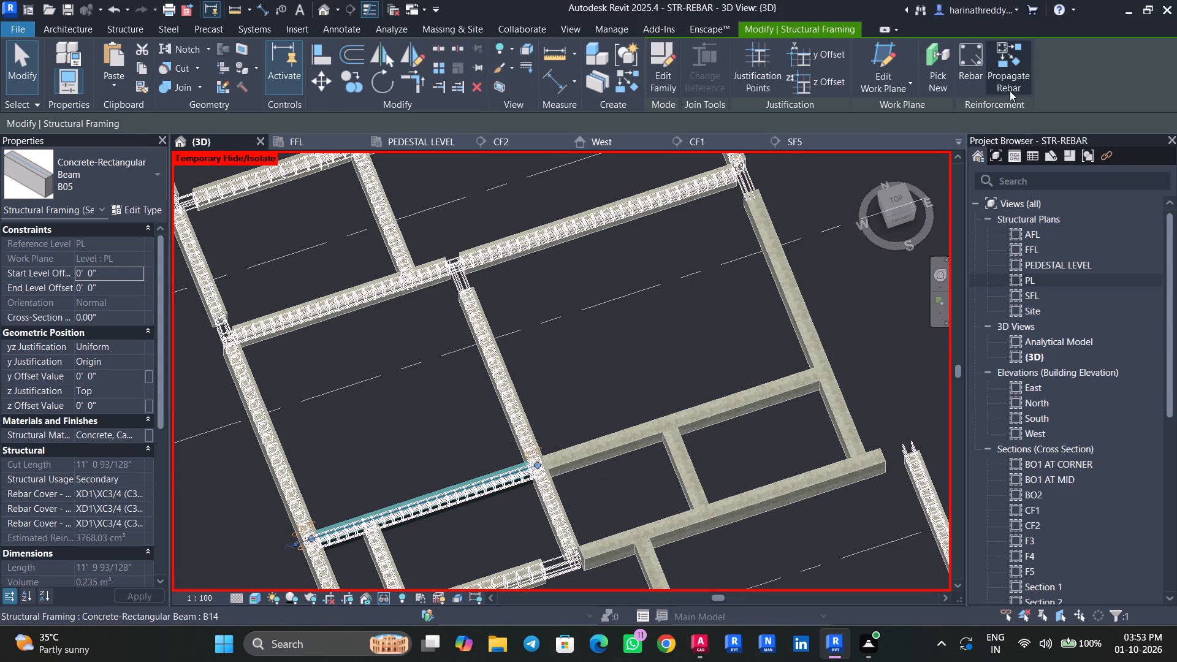
pyautogui.click(731, 396)
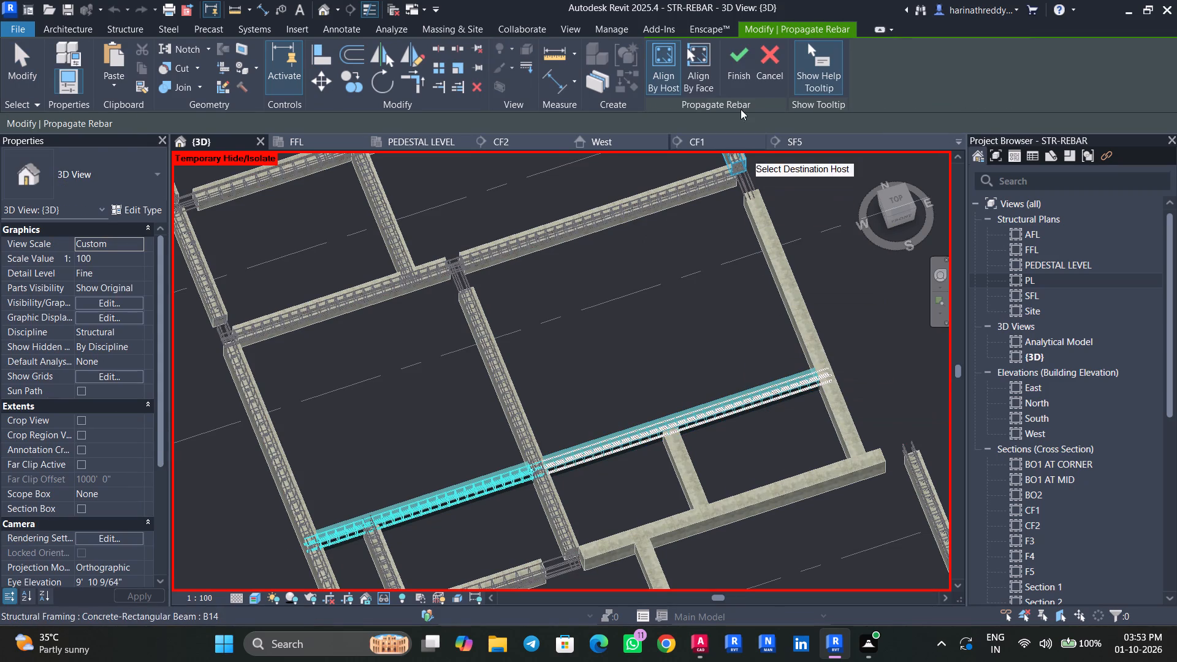
pyautogui.click(735, 51)
# Examine the propagated rebar along the destination B05 beam and at its junction with the source beam.
pyautogui.scroll(2, 599, 417)
pyautogui.scroll(-1, 599, 417)
pyautogui.scroll(8, 599, 417)
pyautogui.press('Escape')
pyautogui.click(594, 466)
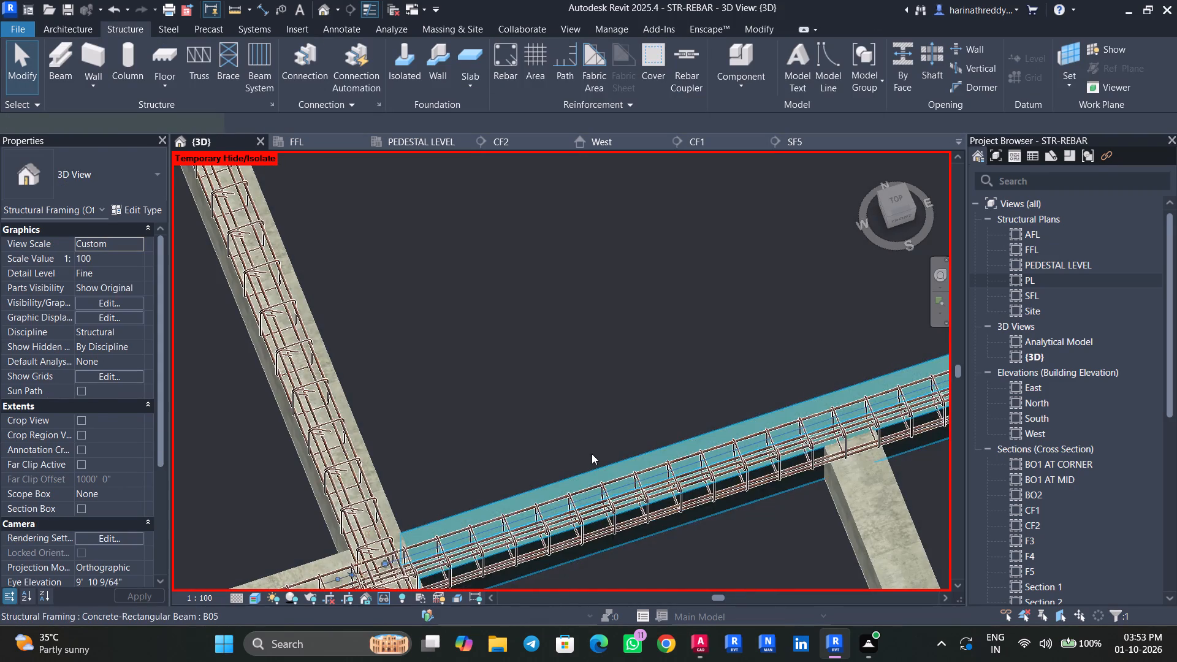
pyautogui.moveTo(590, 450); pyautogui.dragTo(558, 310, button='middle')
pyautogui.press('Escape')
pyautogui.click(259, 423)
pyautogui.scroll(-4, 259, 423)
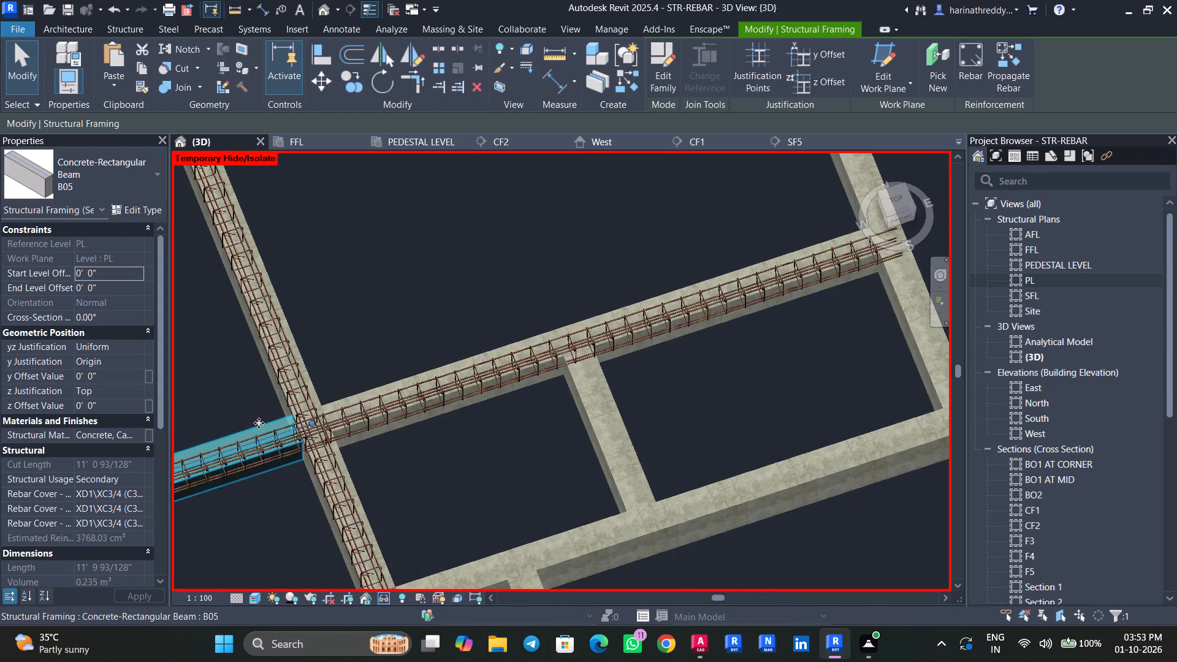
pyautogui.press('Escape')
pyautogui.press('Escape')
pyautogui.moveTo(448, 464); pyautogui.dragTo(464, 381, button='middle')
pyautogui.scroll(-7, 465, 381)
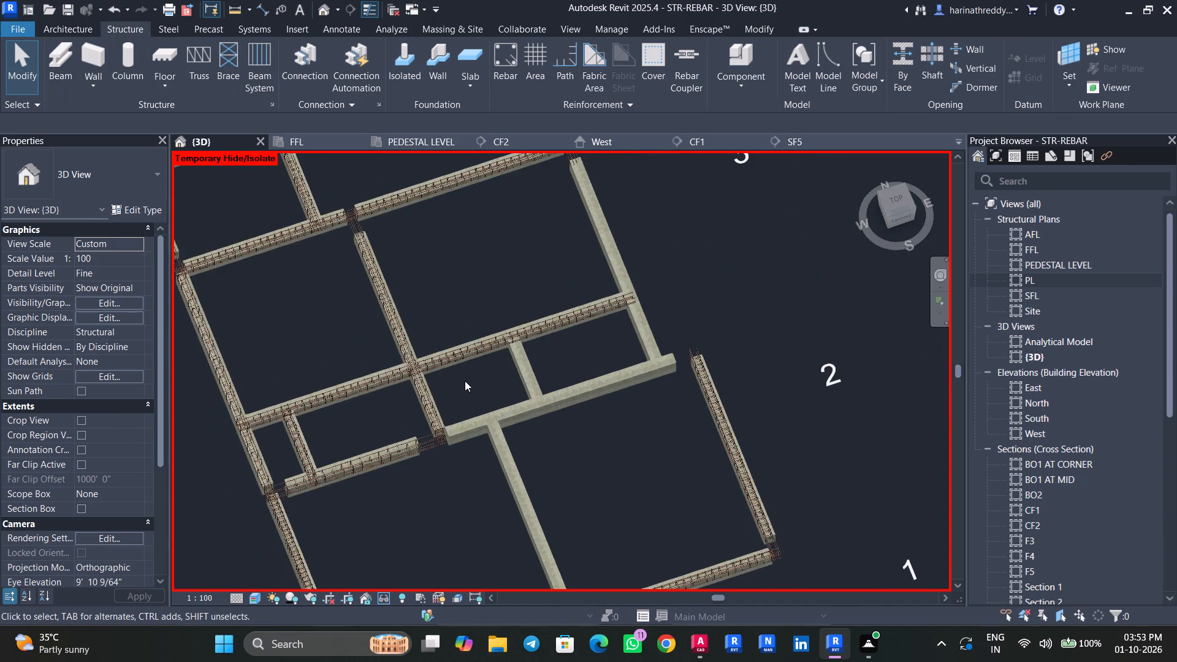
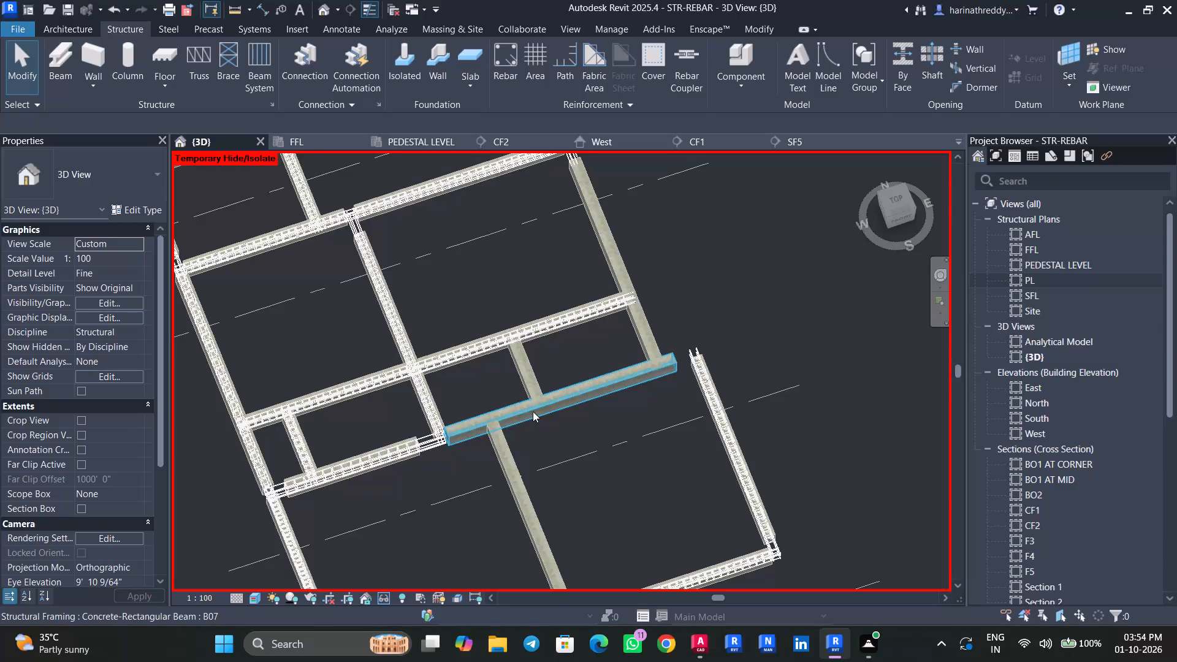
# Check the types of the unreinforced beams along grid 2 and on the outer side between grids 2 and 3.
pyautogui.scroll(-2, 533, 411)
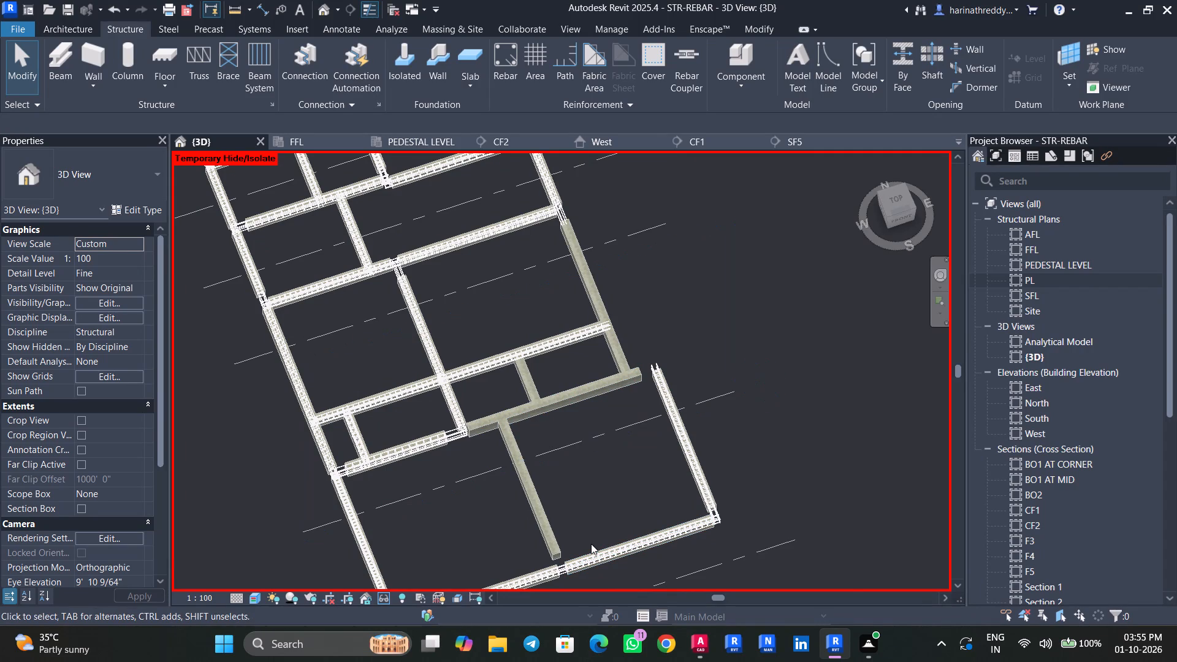
pyautogui.scroll(4, 566, 443)
pyautogui.moveTo(552, 425); pyautogui.dragTo(603, 535, button='middle')
pyautogui.scroll(3, 538, 497)
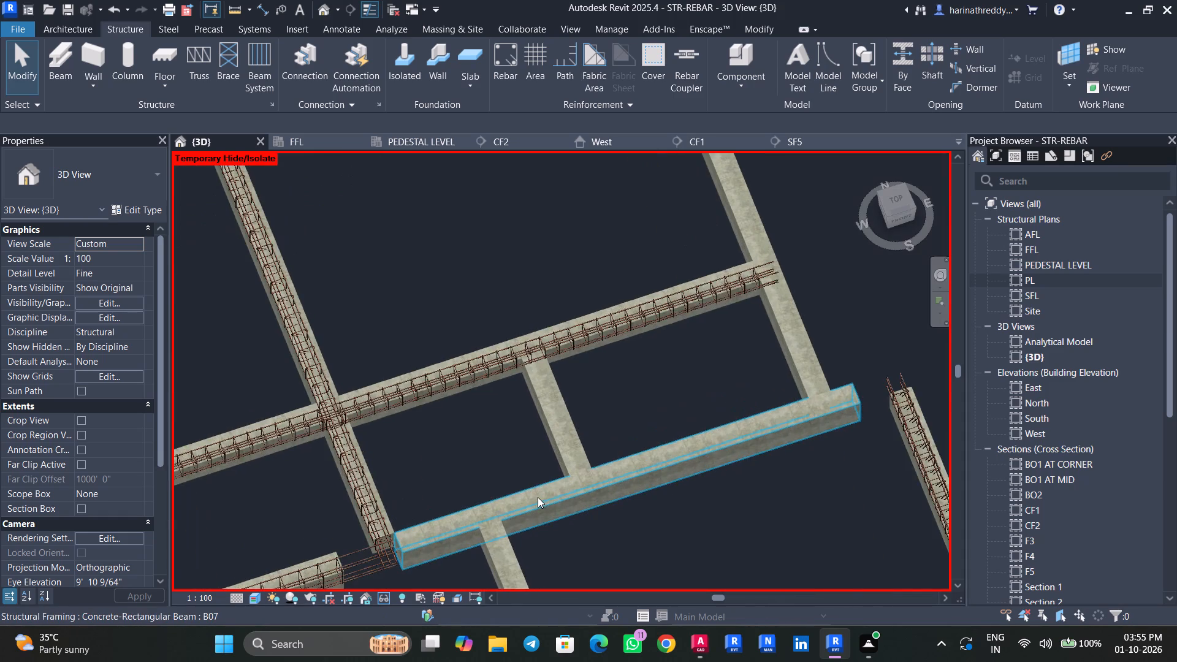
pyautogui.click(538, 497)
pyautogui.scroll(-8, 563, 530)
pyautogui.click(827, 362)
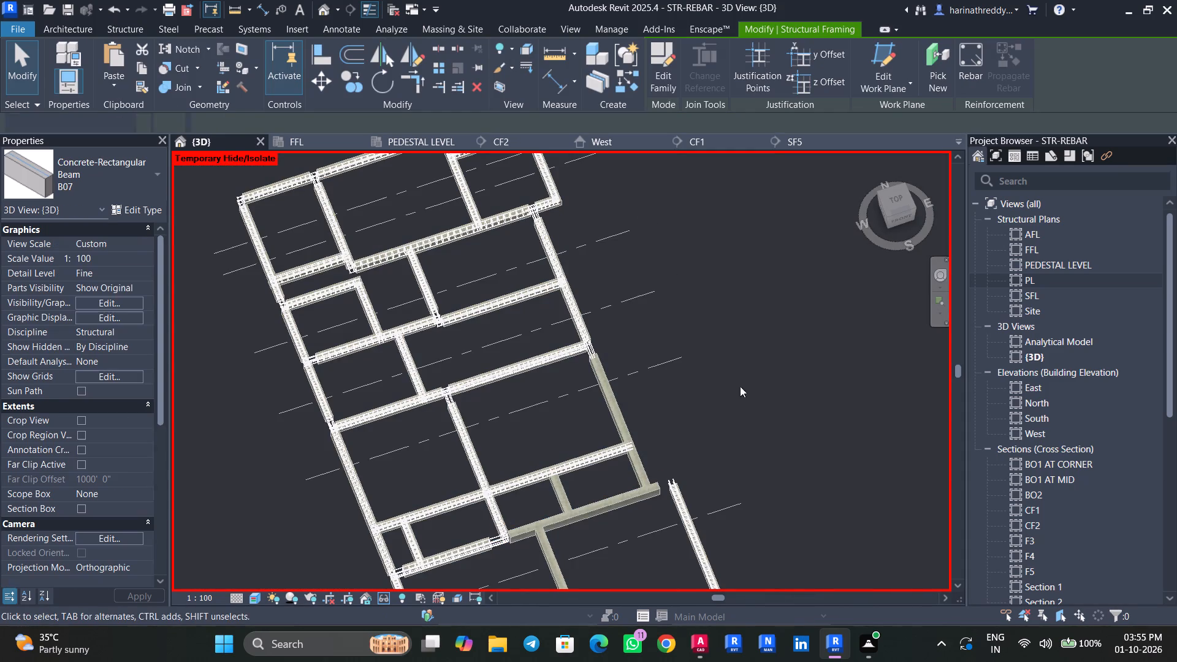
pyautogui.scroll(3, 612, 400)
pyautogui.click(612, 400)
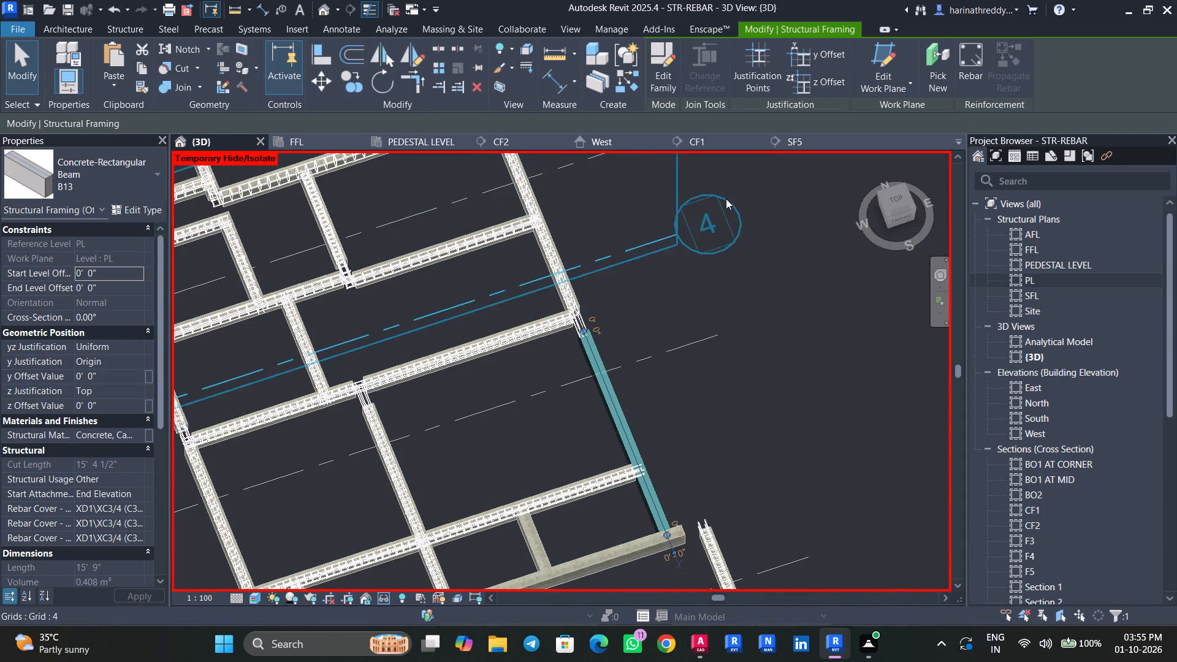
# In the PL structural plan, place a cross section across the unreinforced B13 beam between grids 2 and 3.
pyautogui.doubleClick(1042, 275)
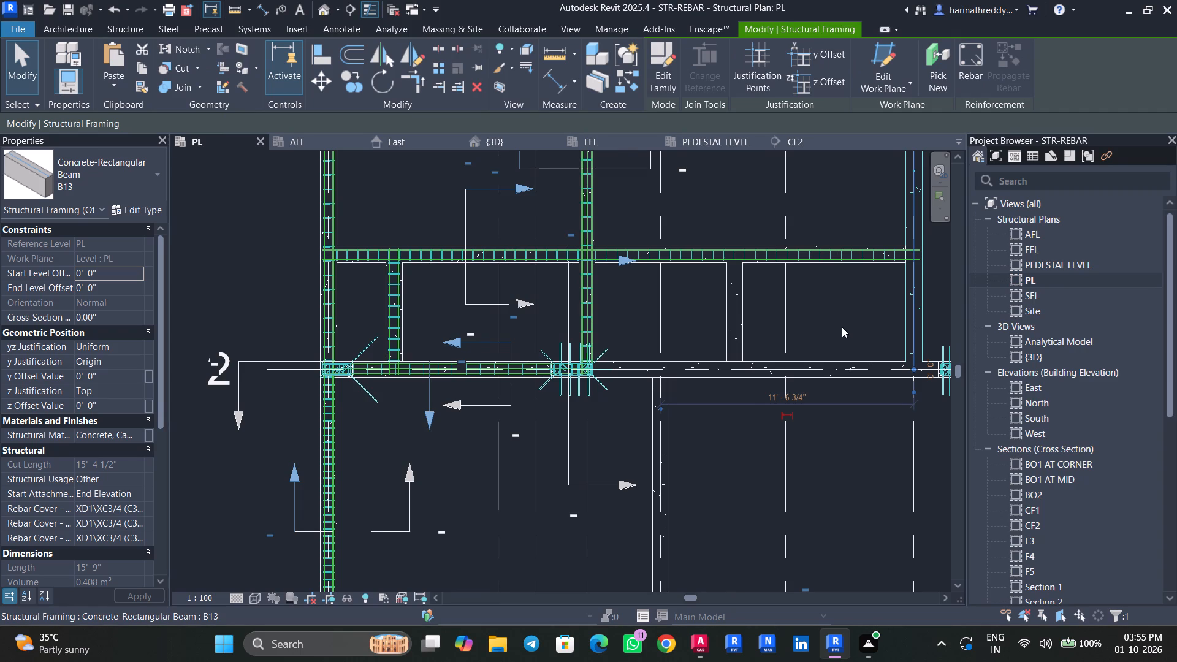
pyautogui.scroll(-5, 759, 416)
pyautogui.moveTo(776, 435); pyautogui.dragTo(646, 489, button='middle')
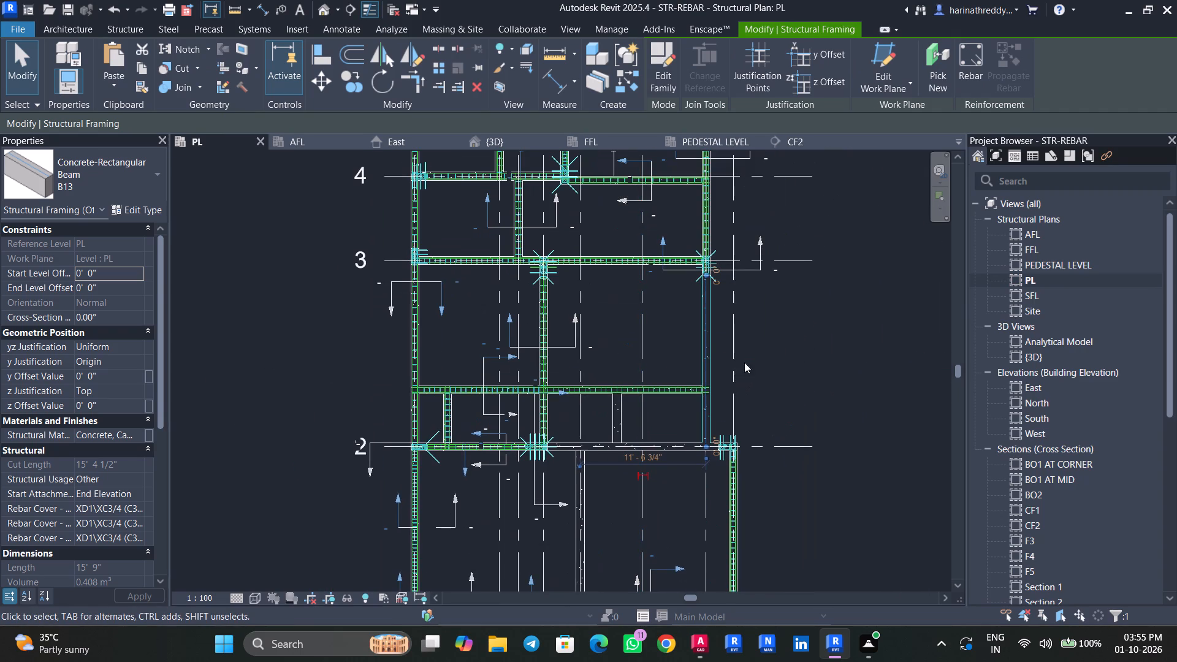
pyautogui.scroll(6, 724, 342)
pyautogui.scroll(-1, 724, 342)
pyautogui.scroll(1, 724, 342)
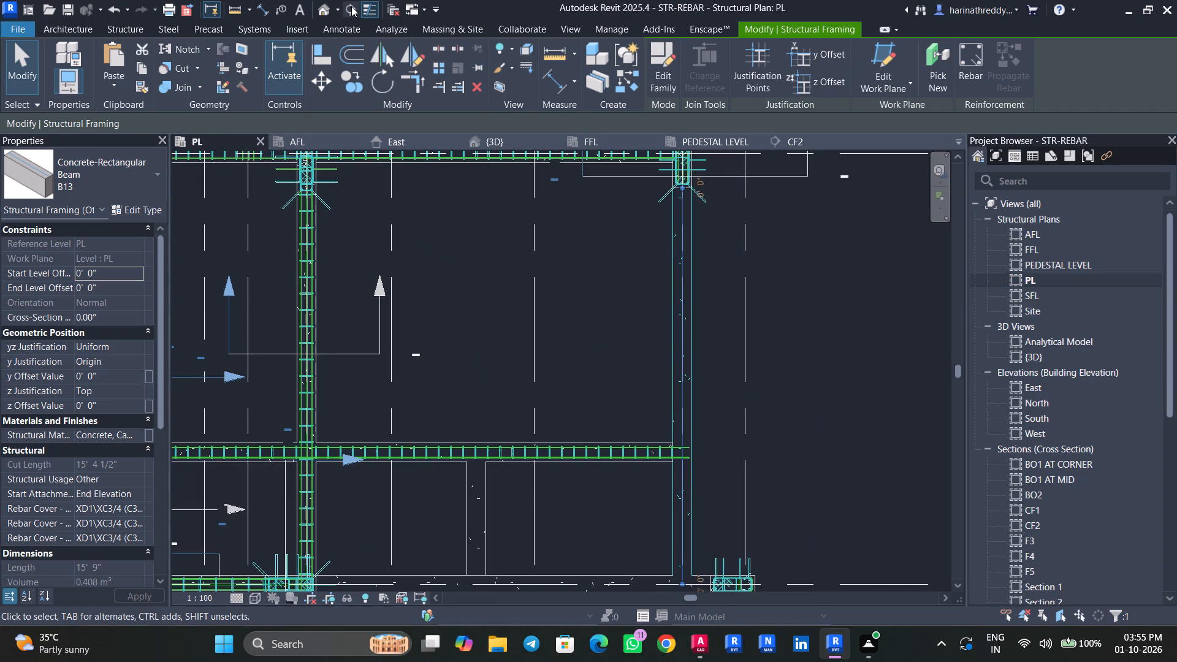
pyautogui.click(351, 6)
pyautogui.click(636, 345)
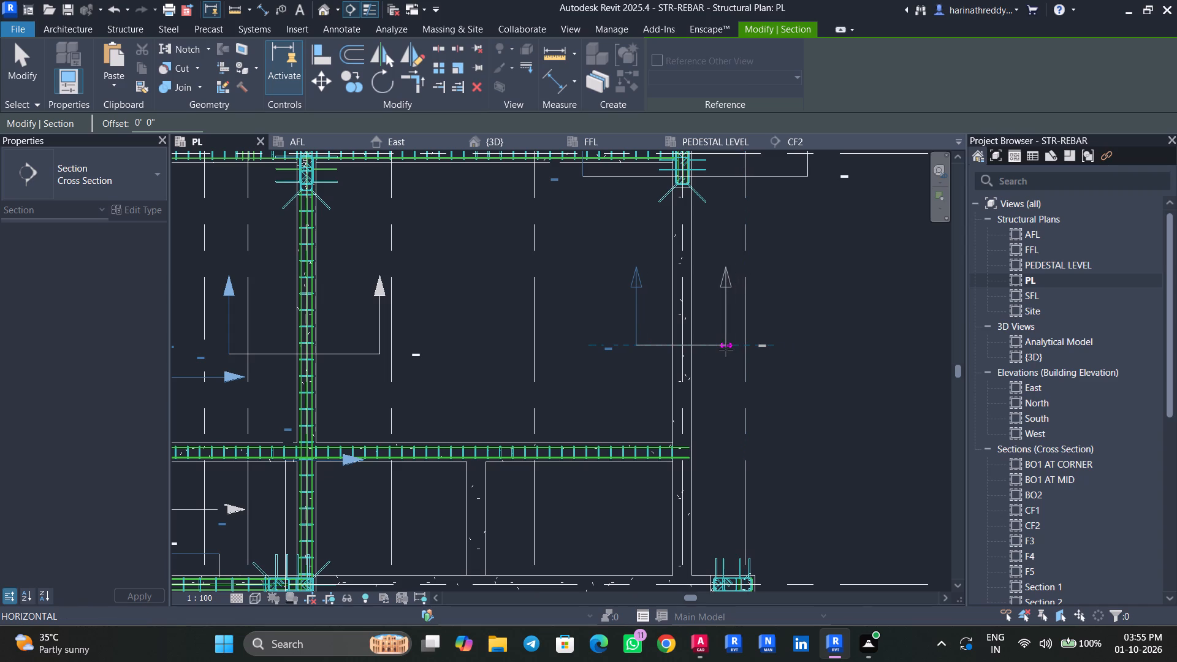
pyautogui.click(726, 349)
pyautogui.press('Escape')
pyautogui.press('Escape')
pyautogui.press('Escape')
# Shorten the new section's view depth so it ends short of the beam junction at grid 3.
pyautogui.click(713, 345)
pyautogui.moveTo(693, 263); pyautogui.dragTo(663, 389, button='middle')
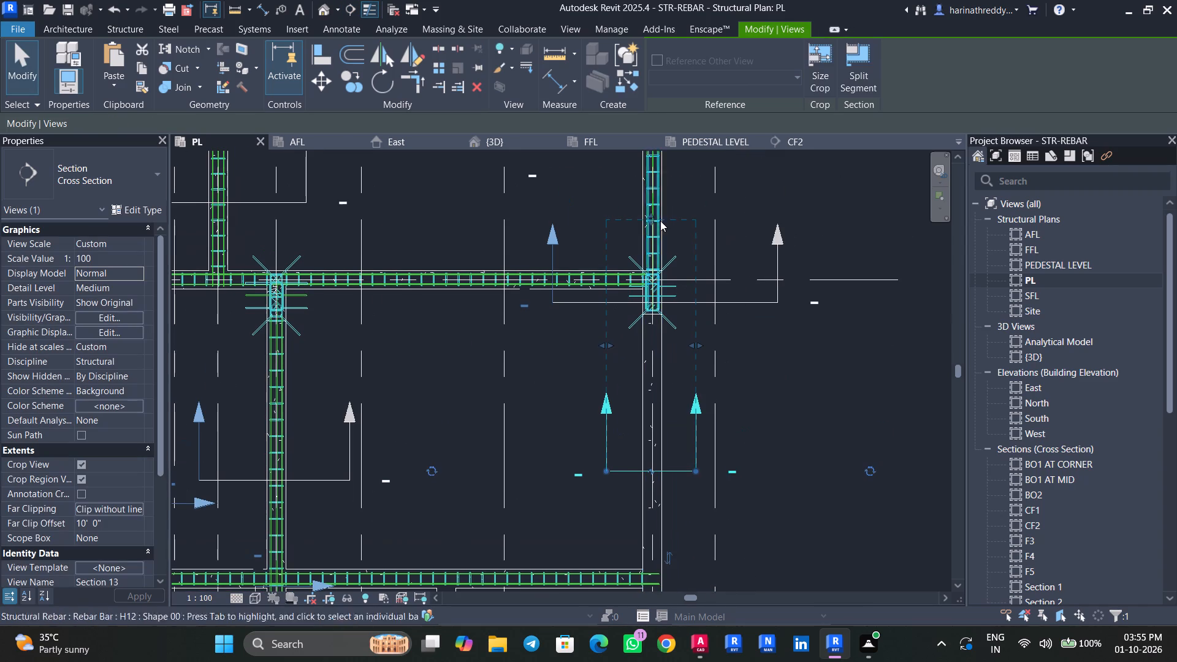
pyautogui.moveTo(647, 219); pyautogui.dragTo(662, 328)
pyautogui.press('Escape')
pyautogui.press('Escape')
pyautogui.click(662, 390)
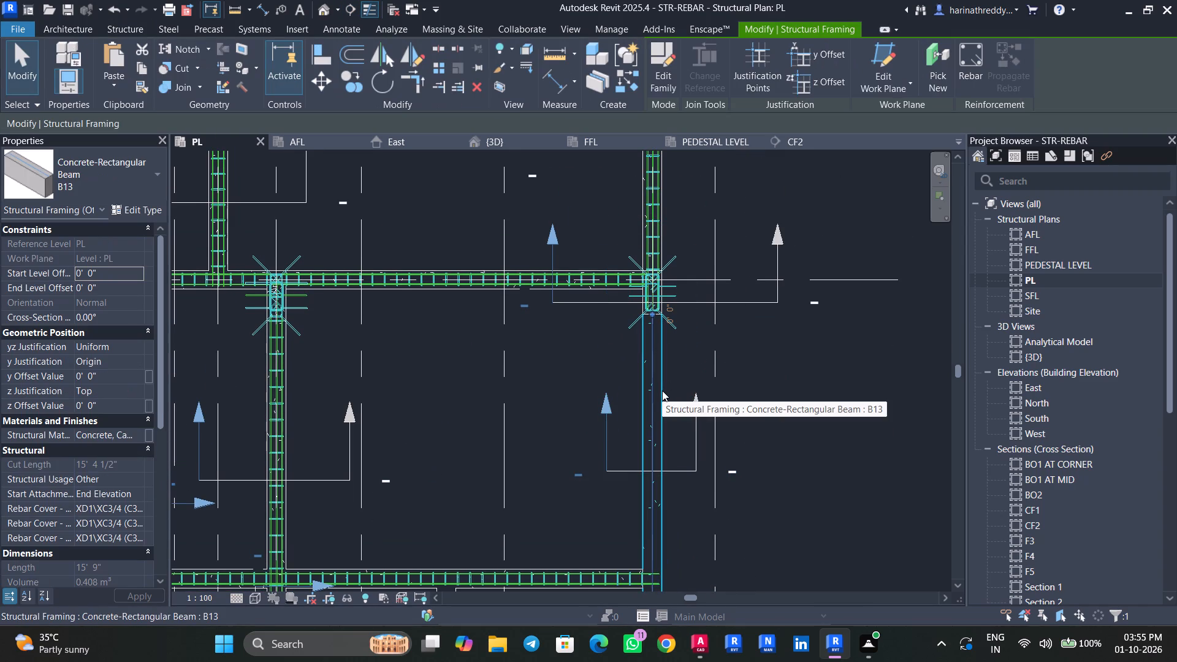
pyautogui.press('Escape')
pyautogui.press('Escape')
# Open the new section's view and select the cut B13 beam in it.
pyautogui.click(607, 420)
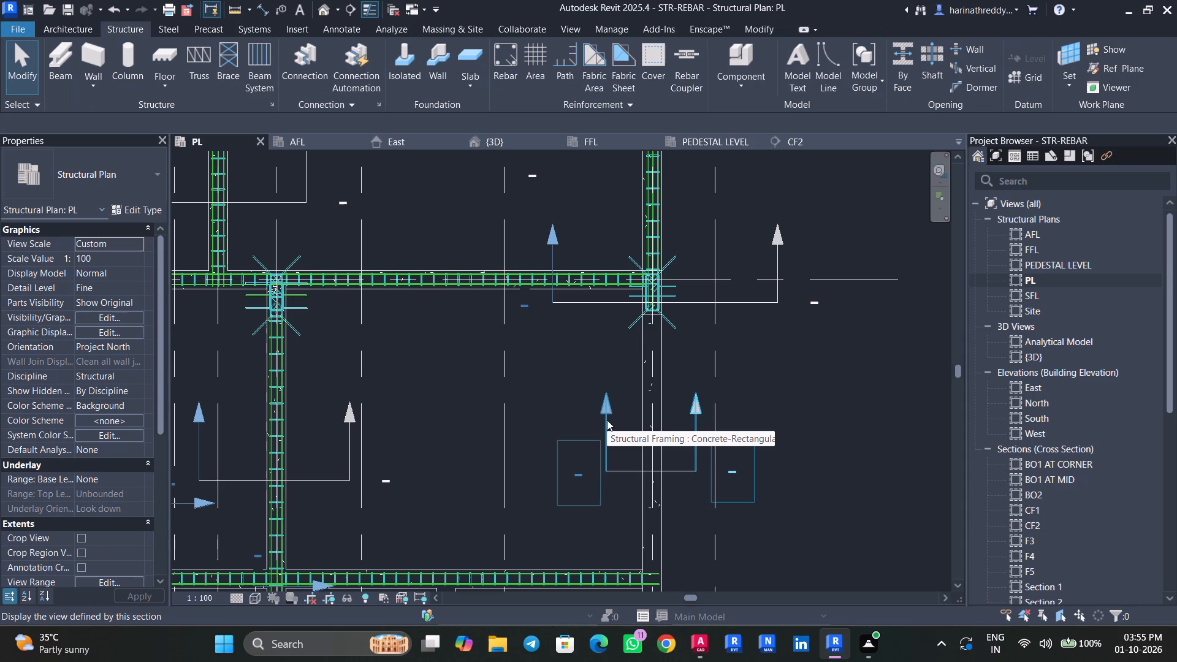
pyautogui.rightClick(607, 420)
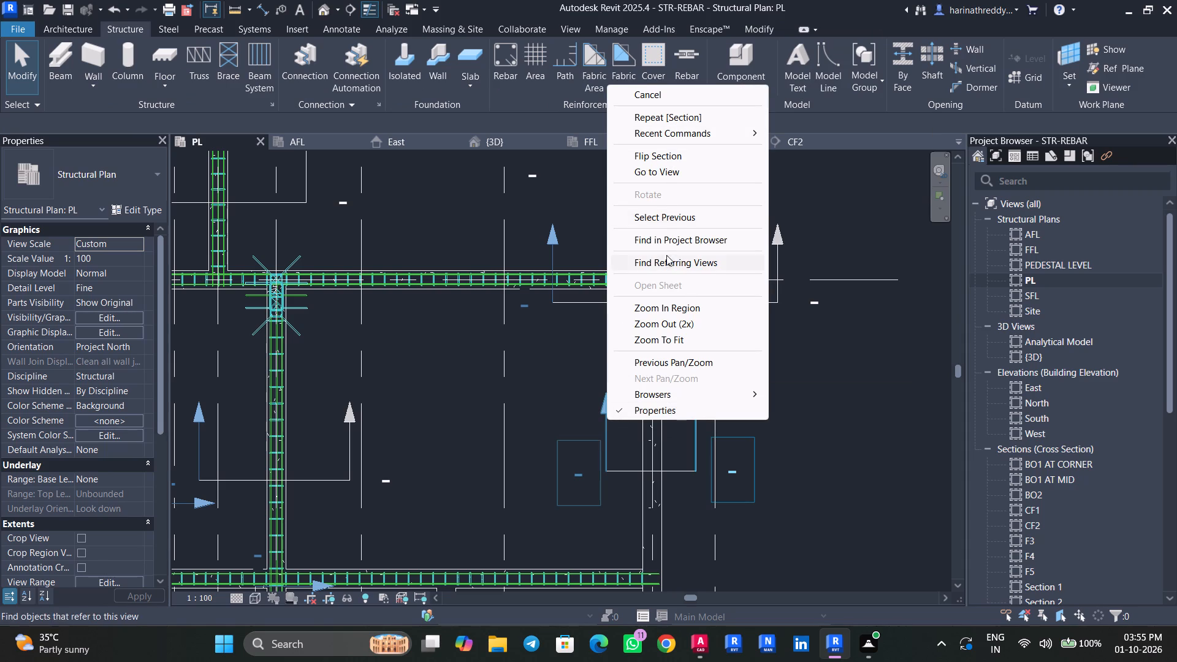
pyautogui.click(672, 170)
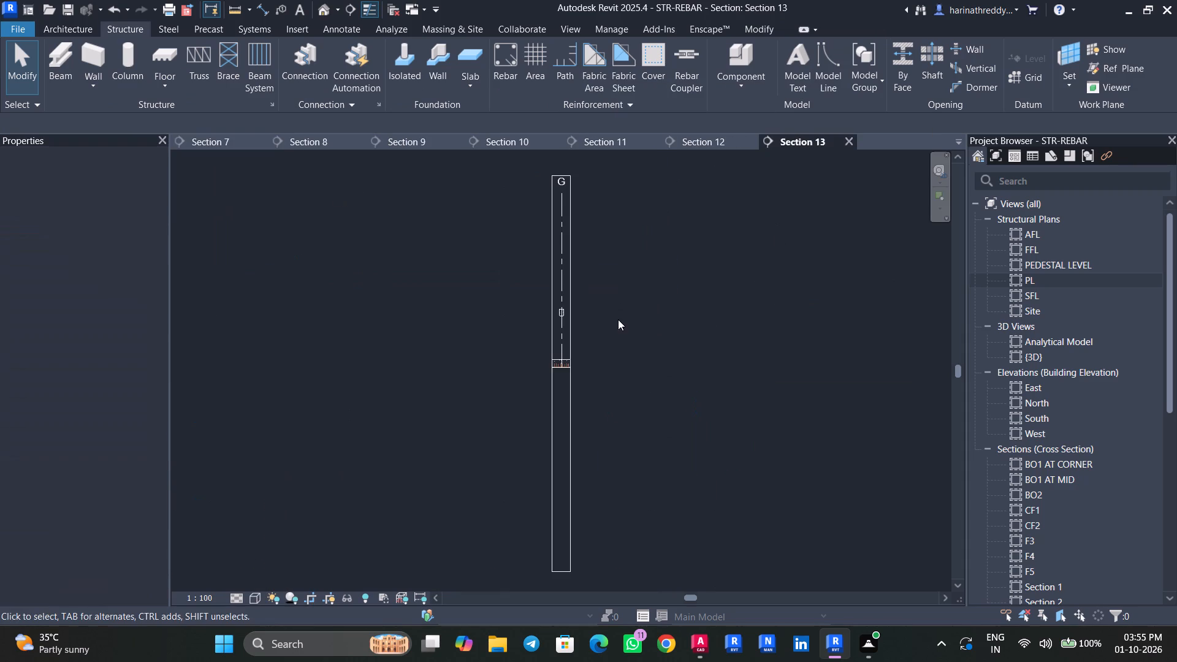
pyautogui.scroll(10, 568, 310)
pyautogui.click(560, 316)
pyautogui.scroll(4, 558, 321)
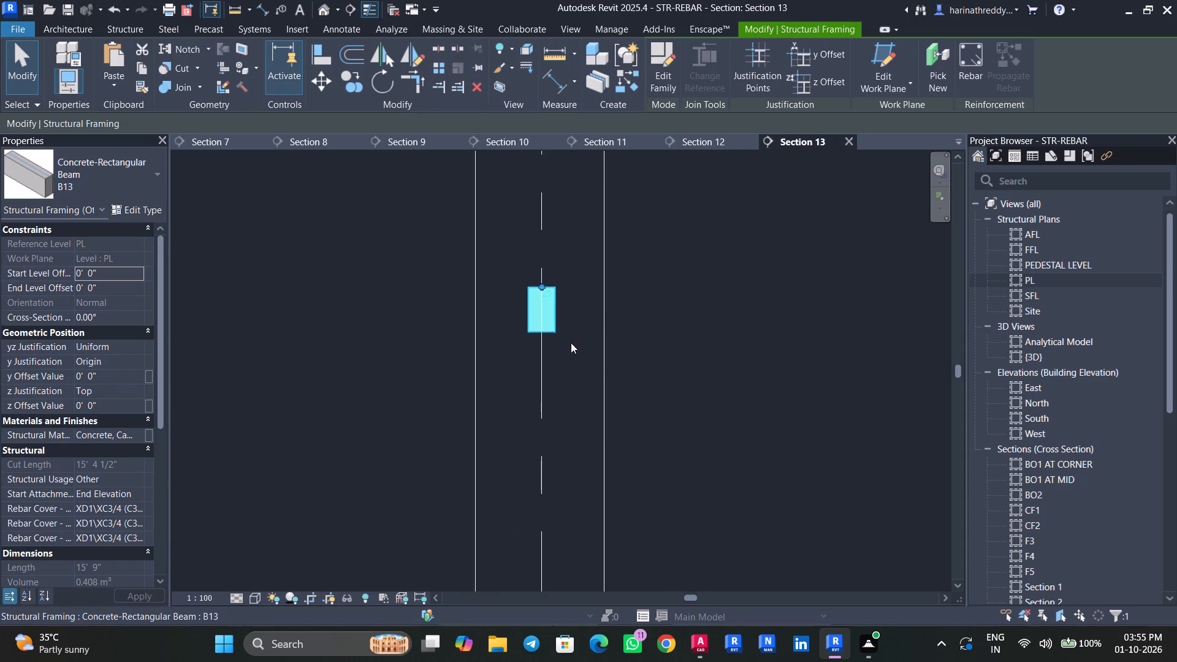
pyautogui.moveTo(578, 370); pyautogui.dragTo(599, 448, button='middle')
pyautogui.scroll(1, 596, 438)
# Switch to AutoCAD and find the B13 (9"x12") cross-section in the typical floor beam details.
pyautogui.click(706, 633)
pyautogui.scroll(-3, 438, 443)
pyautogui.moveTo(432, 439); pyautogui.dragTo(364, 433, button='middle')
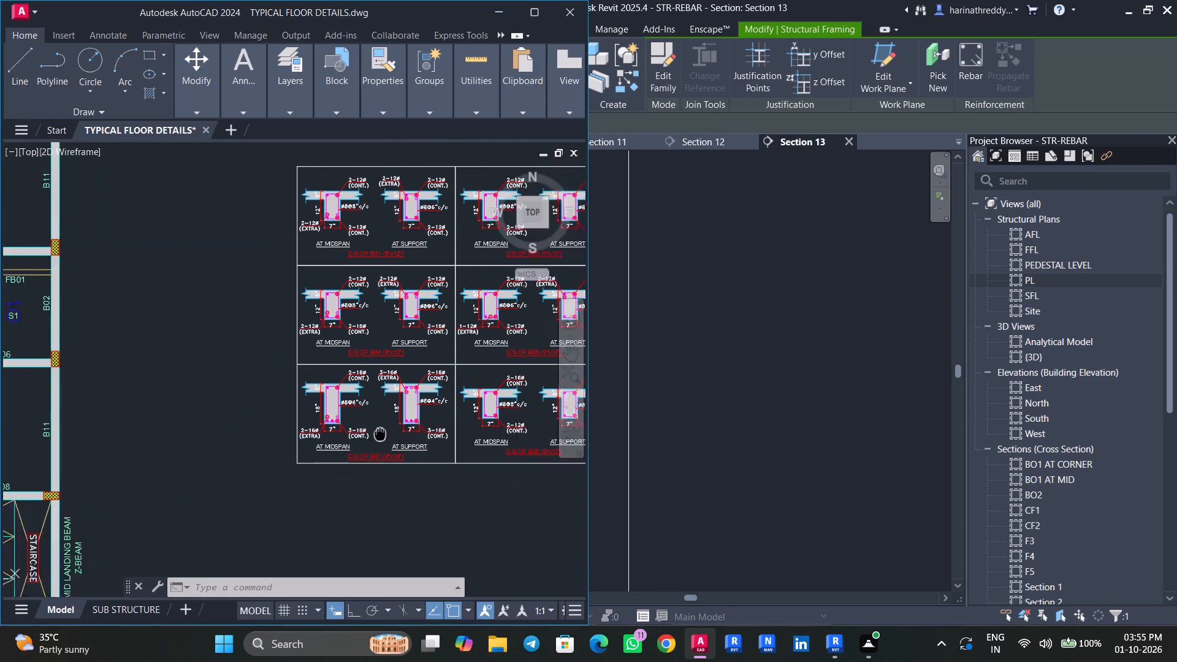
pyautogui.moveTo(364, 433); pyautogui.dragTo(318, 463, button='middle')
pyautogui.moveTo(429, 458); pyautogui.dragTo(291, 528, button='middle')
pyautogui.moveTo(438, 481); pyautogui.dragTo(194, 433, button='middle')
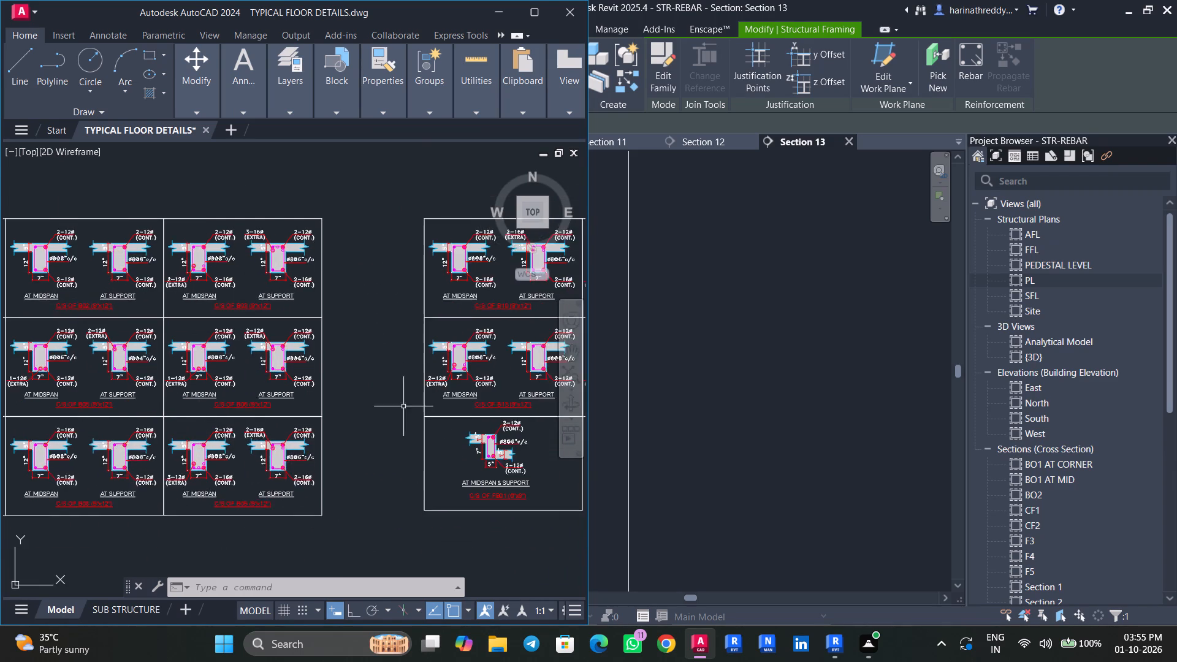
pyautogui.moveTo(395, 407); pyautogui.dragTo(201, 461, button='middle')
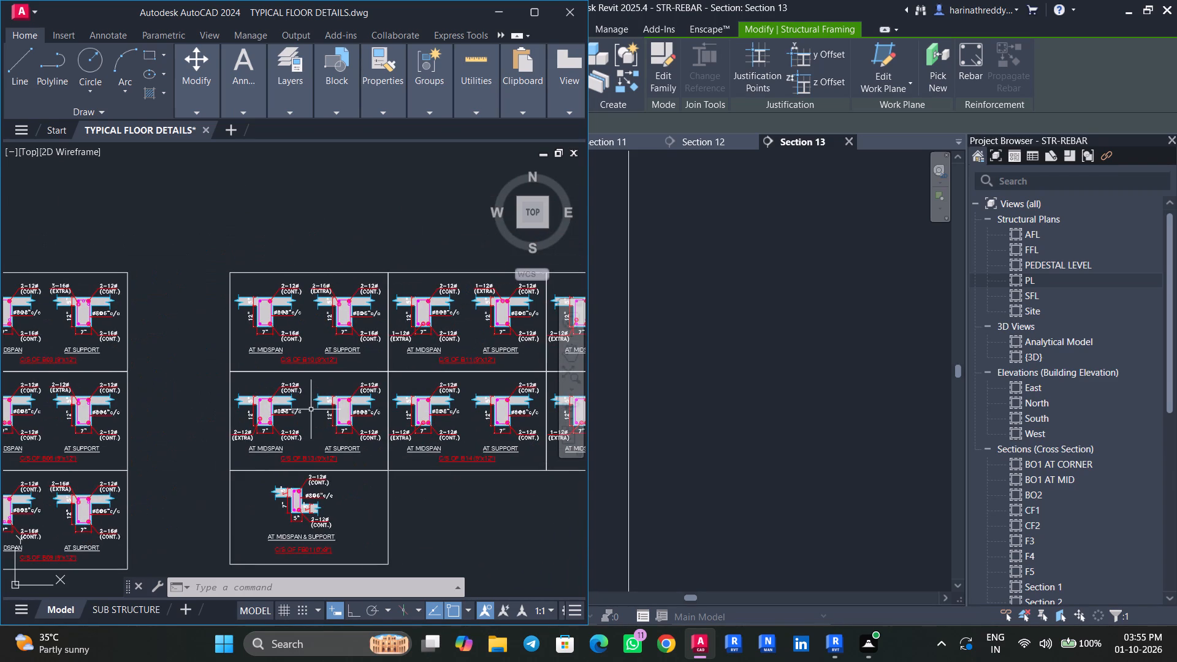
pyautogui.scroll(5, 441, 385)
pyautogui.moveTo(419, 426); pyautogui.dragTo(266, 517, button='middle')
pyautogui.scroll(-4, 269, 519)
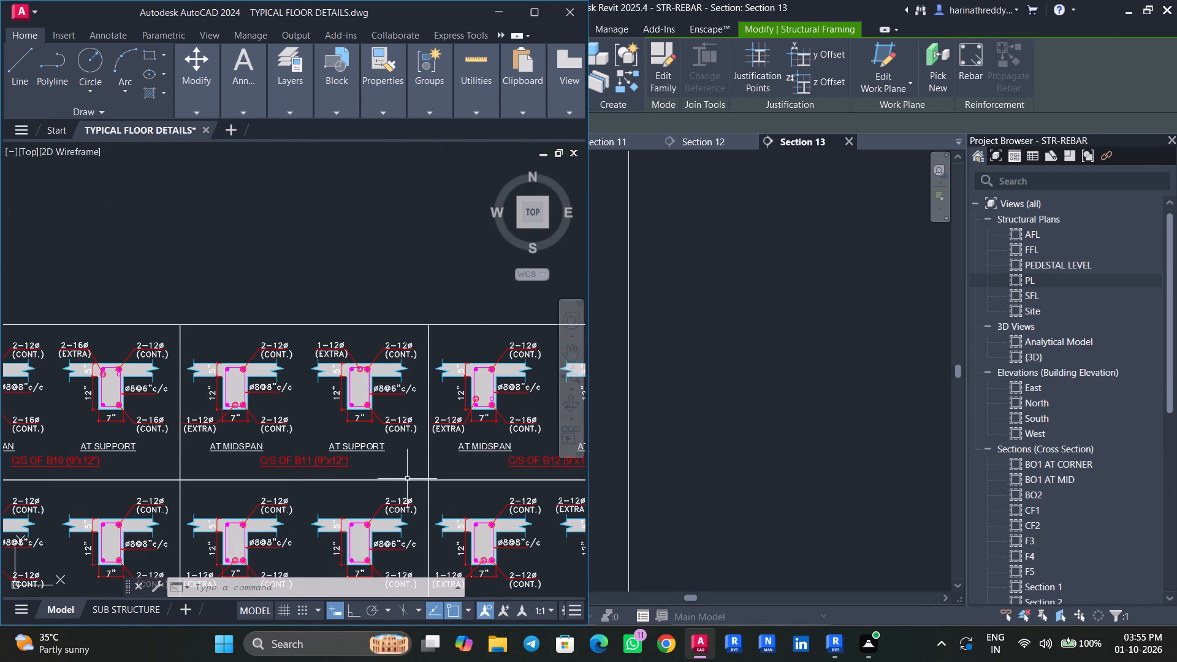
pyautogui.moveTo(305, 500); pyautogui.dragTo(443, 399, button='middle')
pyautogui.scroll(3, 203, 505)
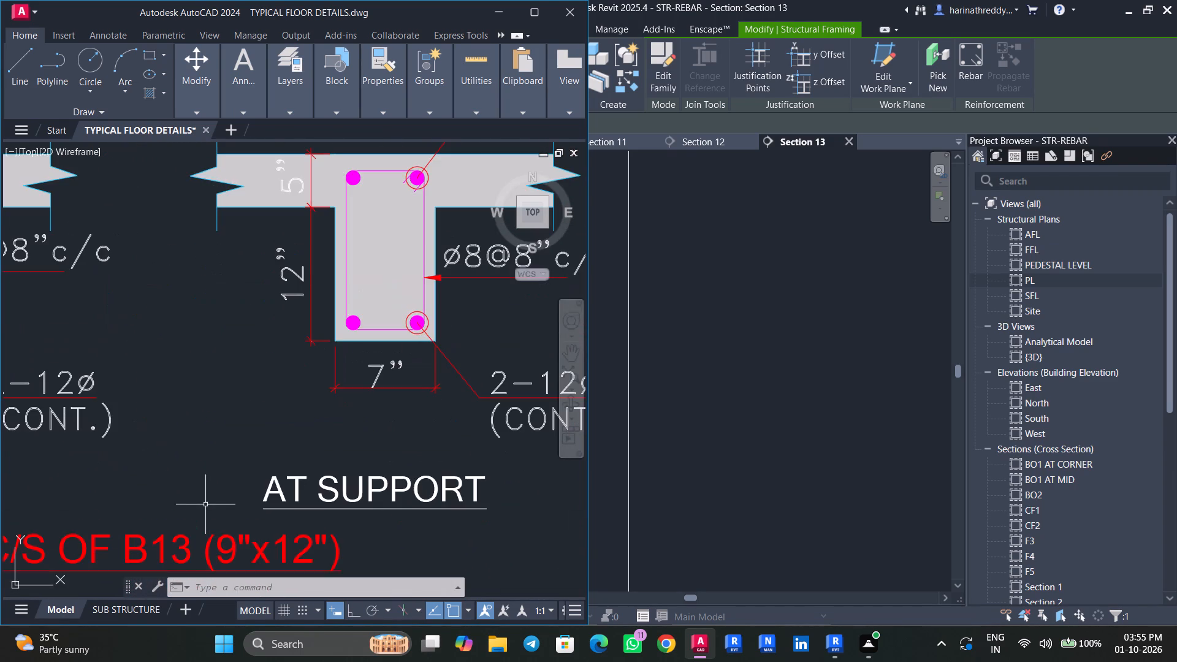
pyautogui.scroll(-4, 289, 495)
pyautogui.scroll(2, 261, 487)
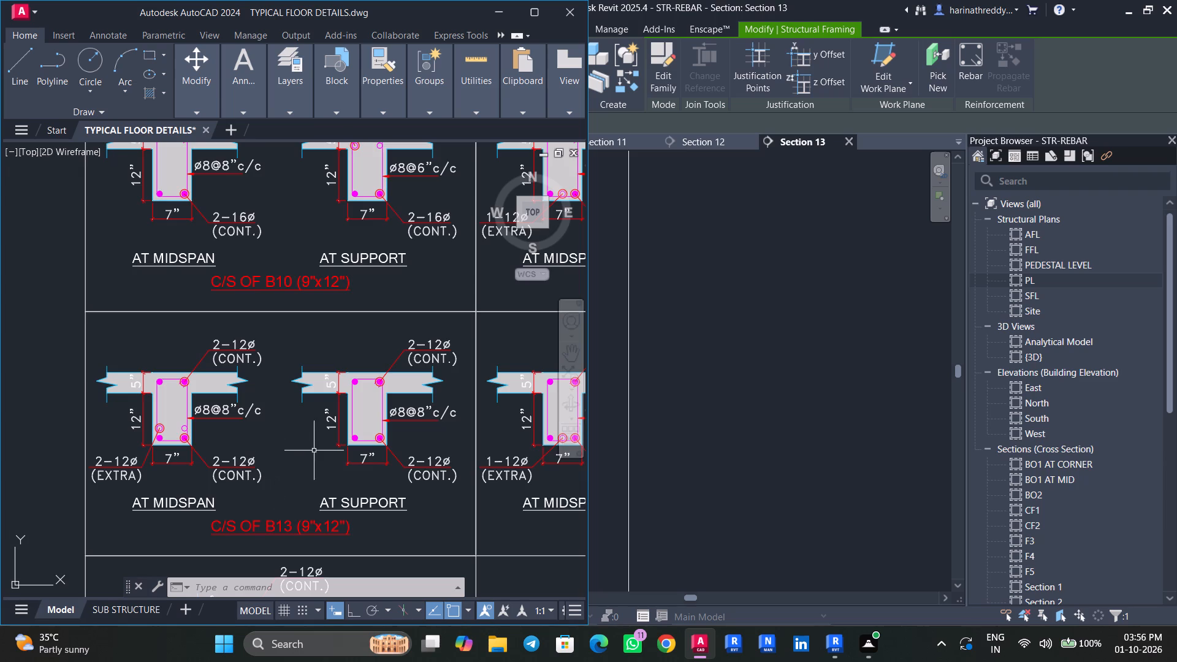
# Examine the B13 midspan and support details for continuous bars, extra bars and stirrup spacing.
pyautogui.scroll(-4, 314, 451)
pyautogui.scroll(5, 303, 461)
pyautogui.moveTo(299, 454); pyautogui.dragTo(325, 454, button='middle')
pyautogui.scroll(-2, 324, 454)
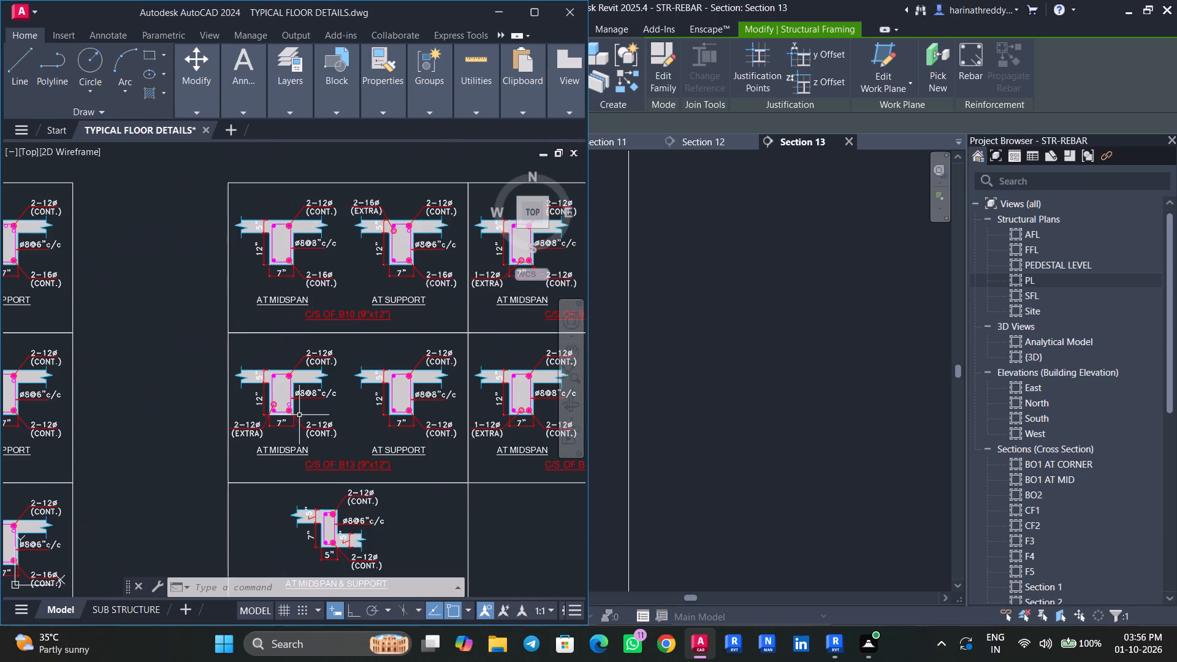
pyautogui.scroll(3, 279, 409)
pyautogui.click(330, 405)
pyautogui.scroll(-4, 361, 415)
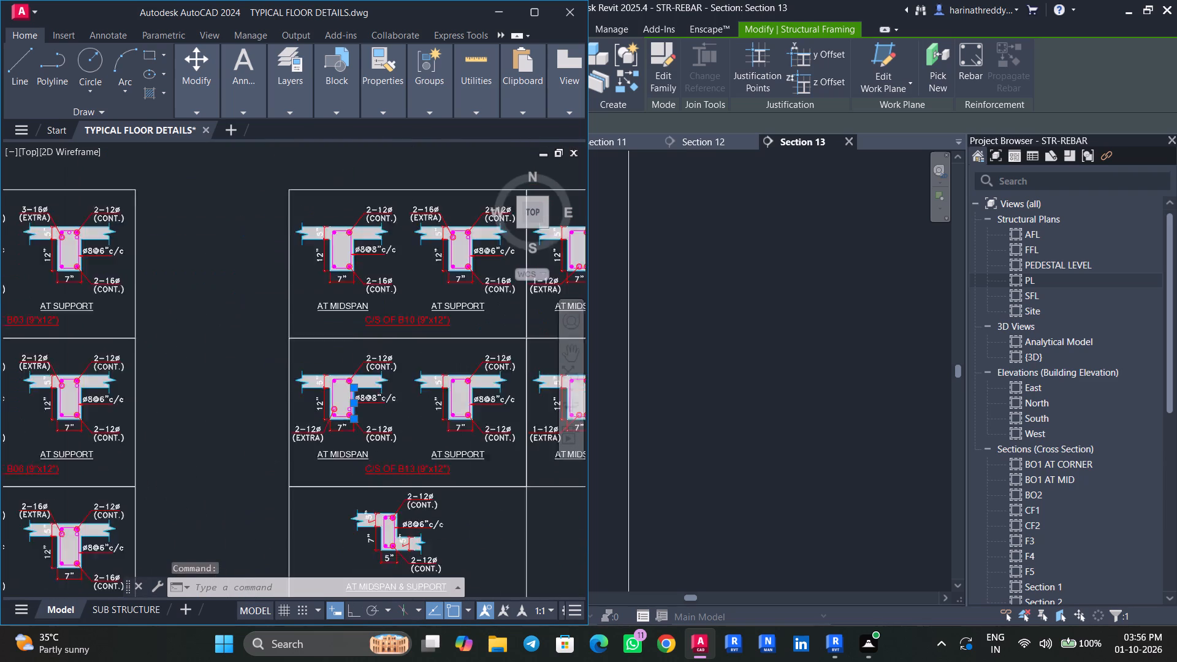
pyautogui.click(289, 426)
pyautogui.click(283, 434)
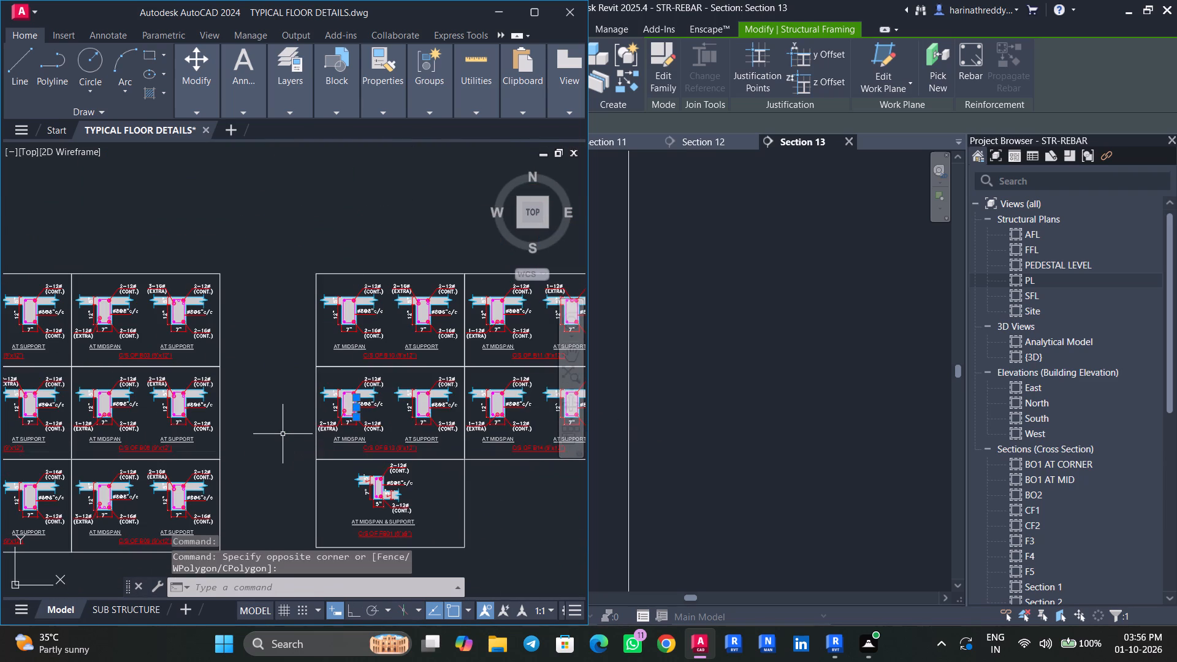
pyautogui.press('Escape')
pyautogui.press('Escape')
pyautogui.press('Escape')
pyautogui.press('Escape')
pyautogui.press('Escape')
pyautogui.press('Escape')
pyautogui.press('Escape')
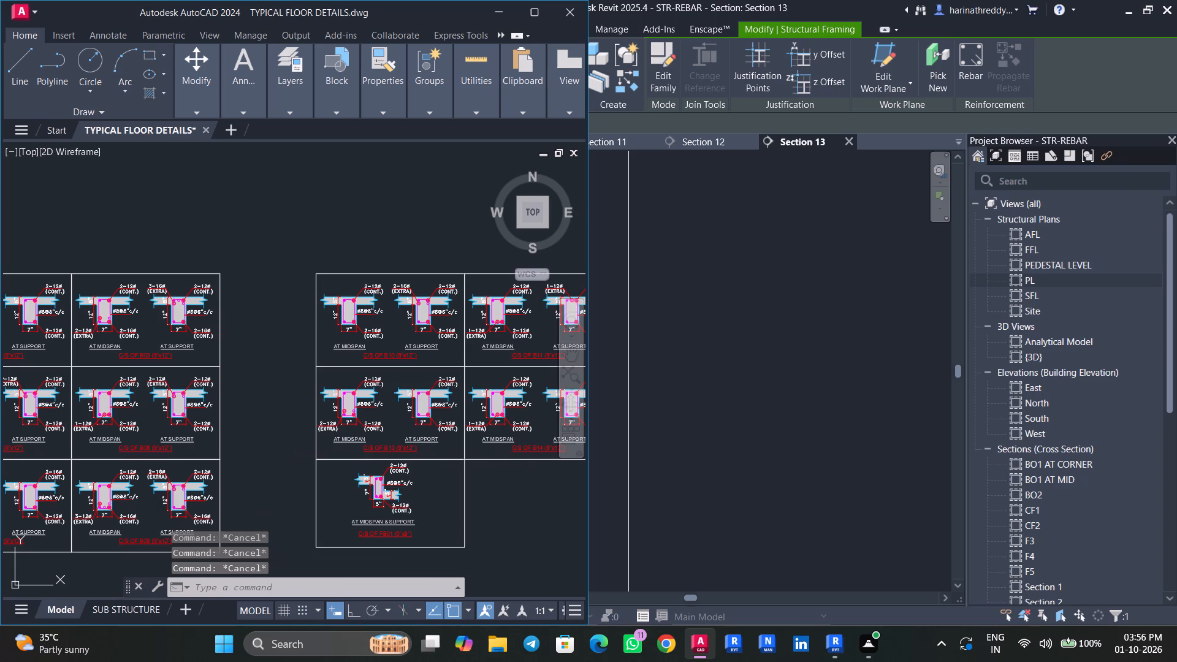
pyautogui.scroll(4, 402, 424)
pyautogui.moveTo(295, 392); pyautogui.dragTo(398, 460, button='middle')
pyautogui.scroll(1, 398, 460)
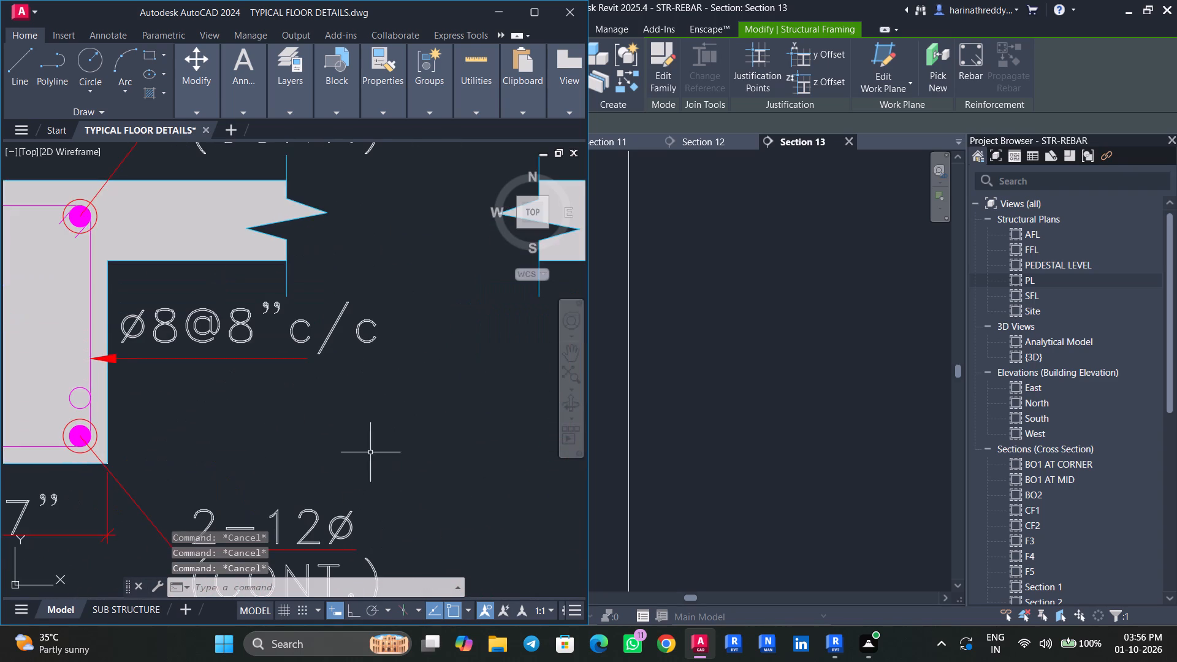
pyautogui.scroll(-2, 303, 433)
pyautogui.scroll(2, 216, 430)
pyautogui.moveTo(324, 427); pyautogui.dragTo(346, 479, button='middle')
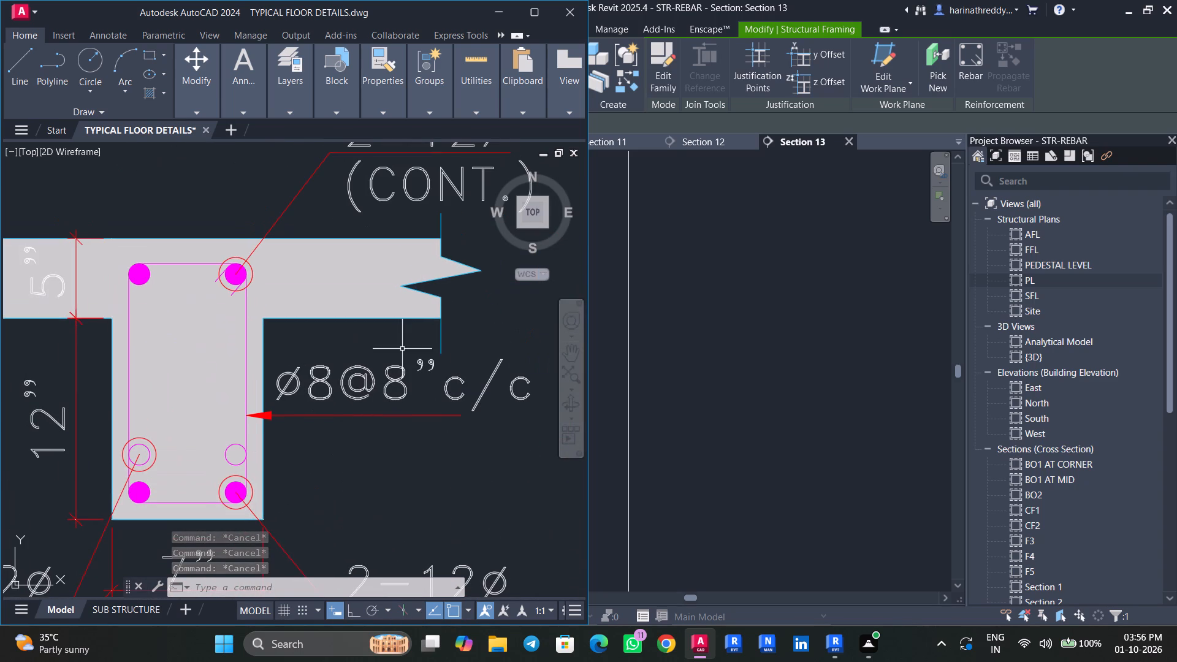
pyautogui.click(443, 332)
pyautogui.scroll(-3, 446, 348)
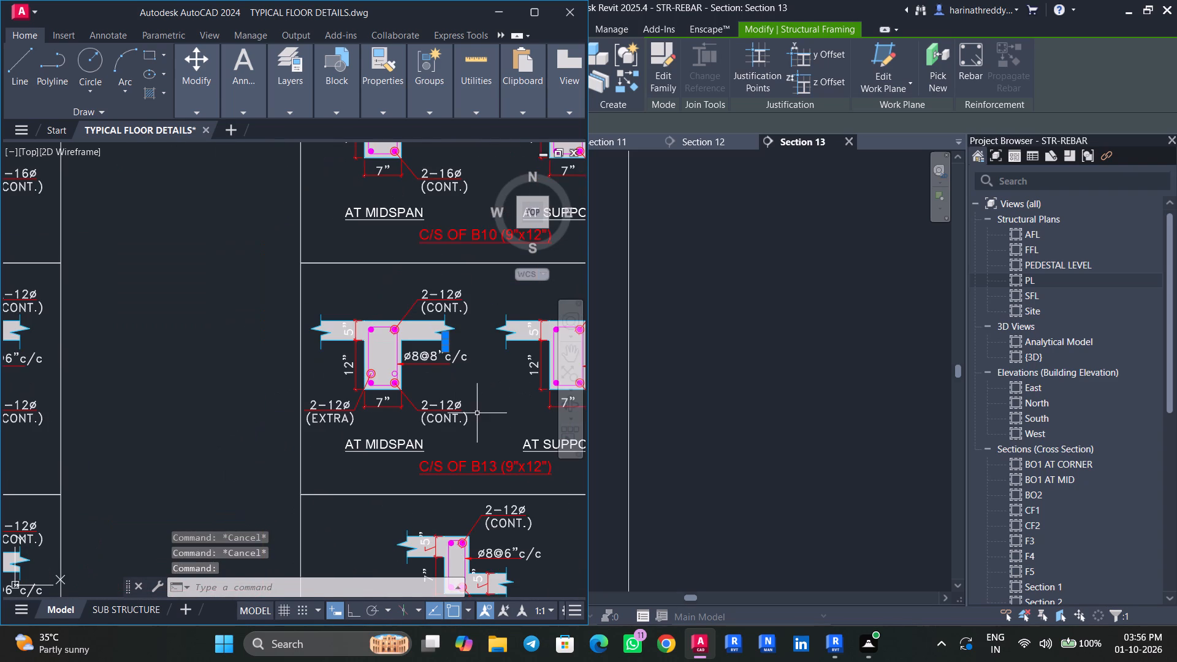
pyautogui.click(478, 411)
pyautogui.click(486, 390)
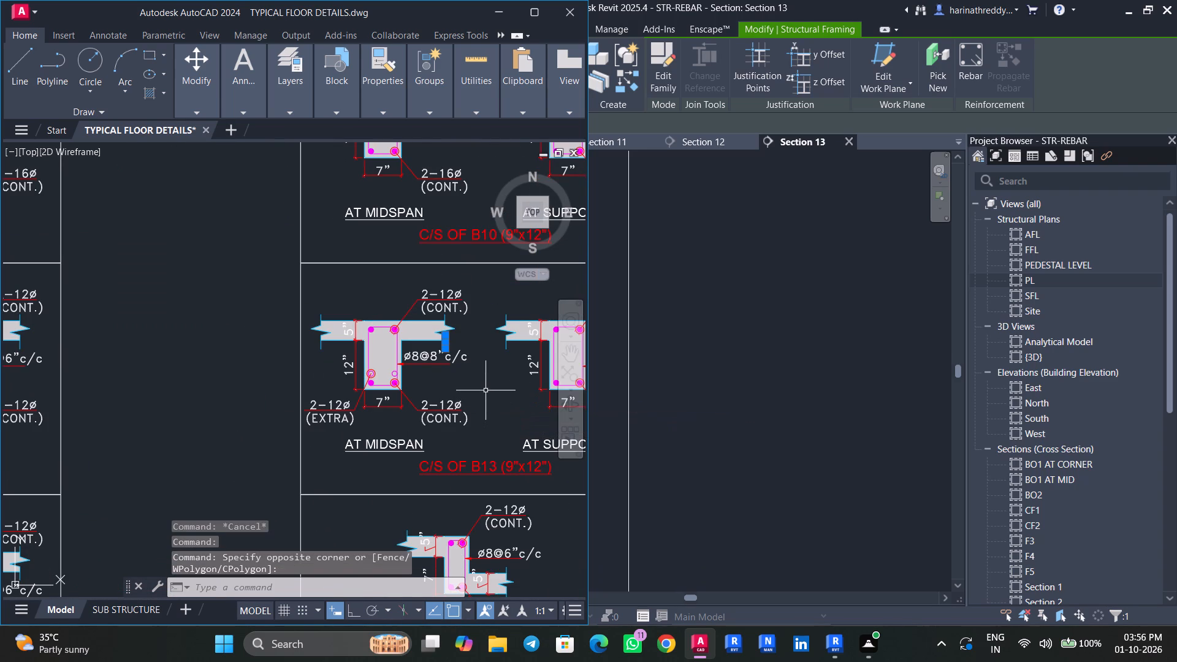
pyautogui.press('Escape')
pyautogui.press('Escape')
pyautogui.press('Escape')
pyautogui.press('Escape')
pyautogui.press('Escape')
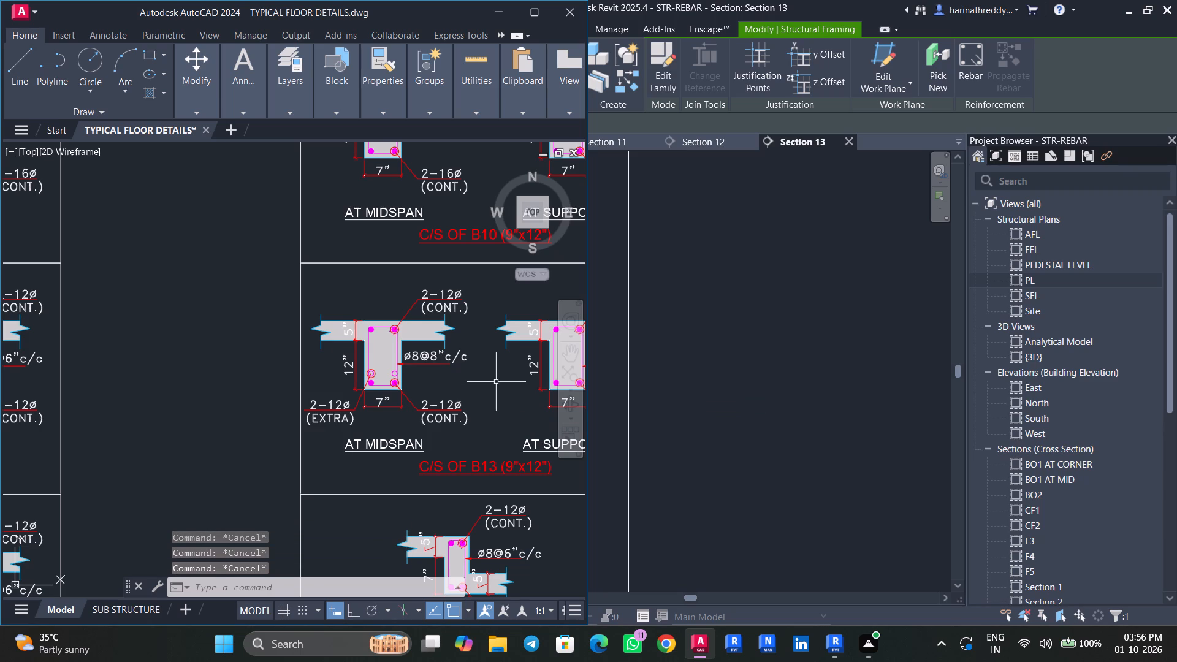
# Compare the B13 reinforcement detail with the neighbouring B10, B11 and B14 cross-sections.
pyautogui.moveTo(497, 375); pyautogui.dragTo(375, 394, button='middle')
pyautogui.scroll(-2, 374, 394)
pyautogui.moveTo(374, 394); pyautogui.dragTo(343, 417, button='middle')
pyautogui.scroll(3, 468, 420)
pyautogui.moveTo(450, 420); pyautogui.dragTo(392, 432, button='middle')
pyautogui.scroll(-4, 391, 430)
pyautogui.moveTo(402, 432); pyautogui.dragTo(421, 422, button='middle')
pyautogui.scroll(2, 424, 433)
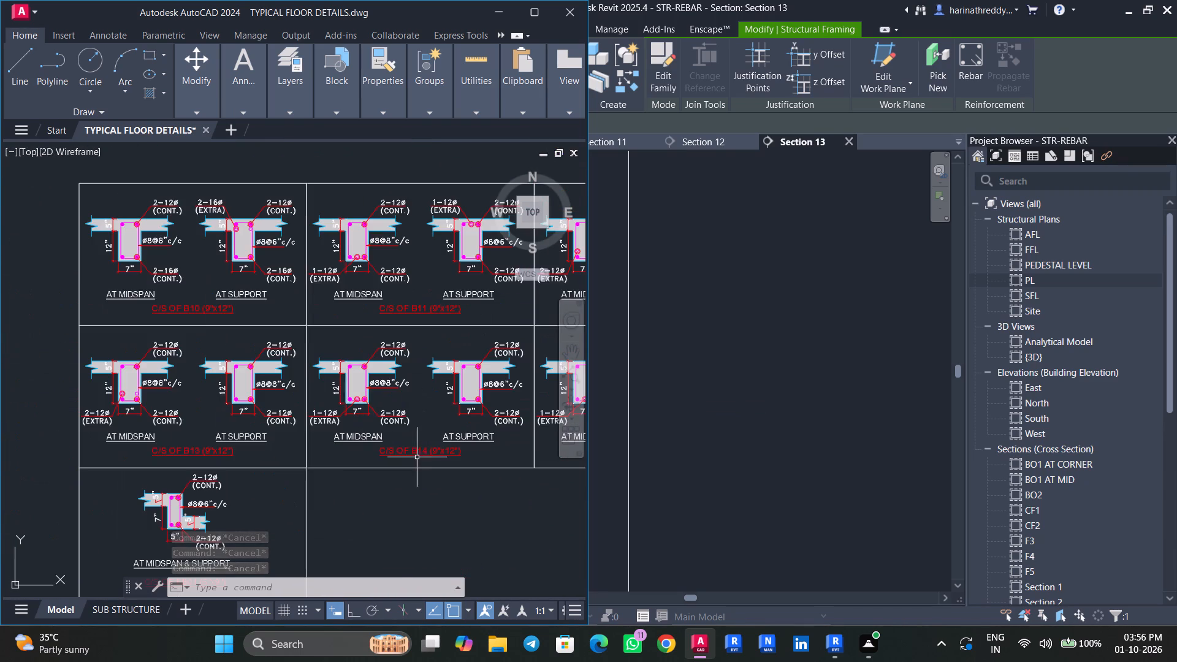
pyautogui.scroll(2, 392, 458)
pyautogui.moveTo(346, 454); pyautogui.dragTo(434, 458, button='middle')
pyautogui.click(445, 451)
pyautogui.scroll(-3, 421, 460)
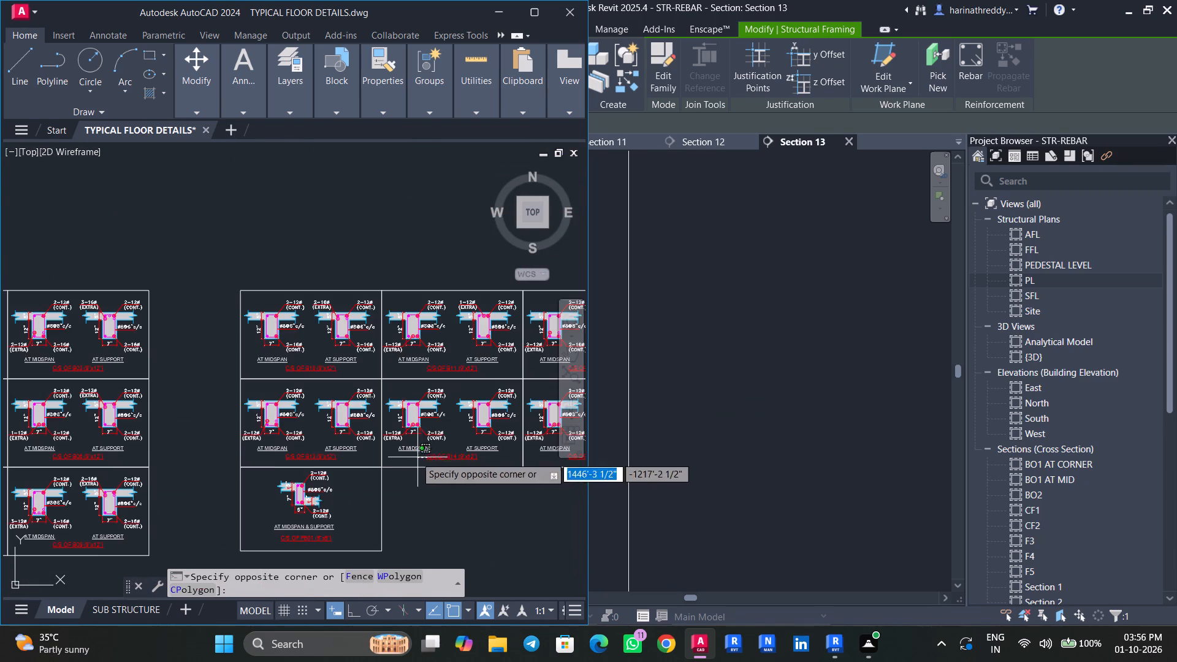
pyautogui.click(415, 456)
pyautogui.scroll(5, 409, 462)
pyautogui.moveTo(409, 460); pyautogui.dragTo(404, 470, button='middle')
pyautogui.scroll(-5, 399, 463)
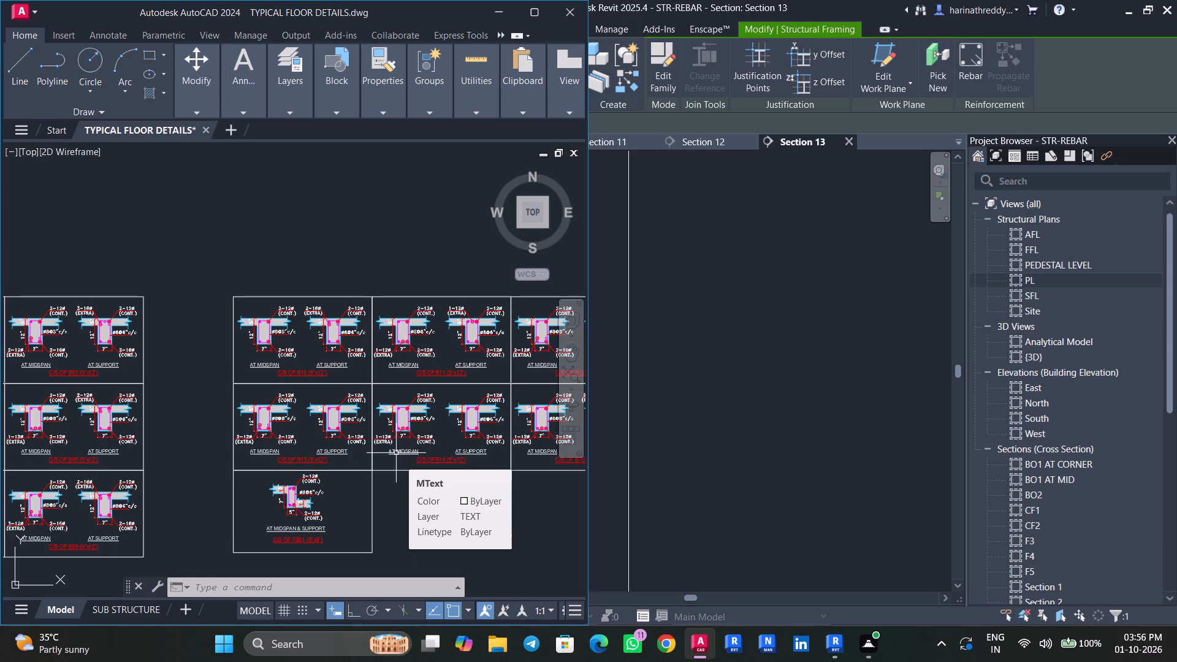
# Recheck the B13 midspan and support cross-sections in the AutoCAD details, comparing them with the beam section in Revit.
pyautogui.click(826, 647)
pyautogui.scroll(-4, 469, 430)
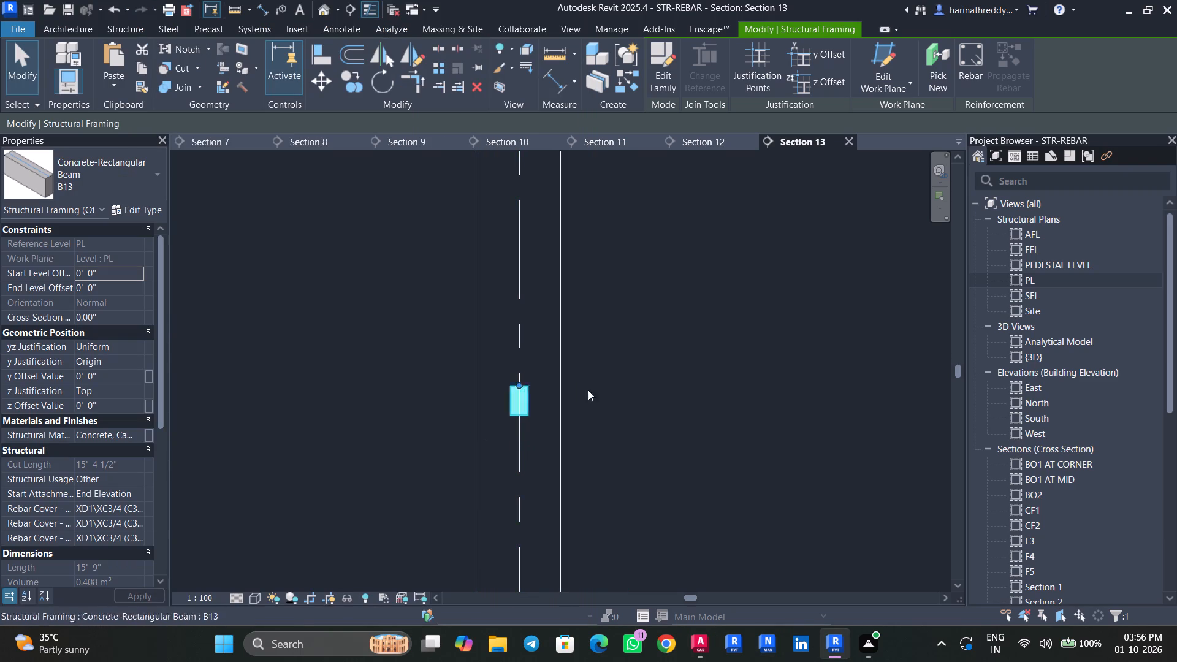
pyautogui.scroll(5, 531, 405)
pyautogui.click(712, 635)
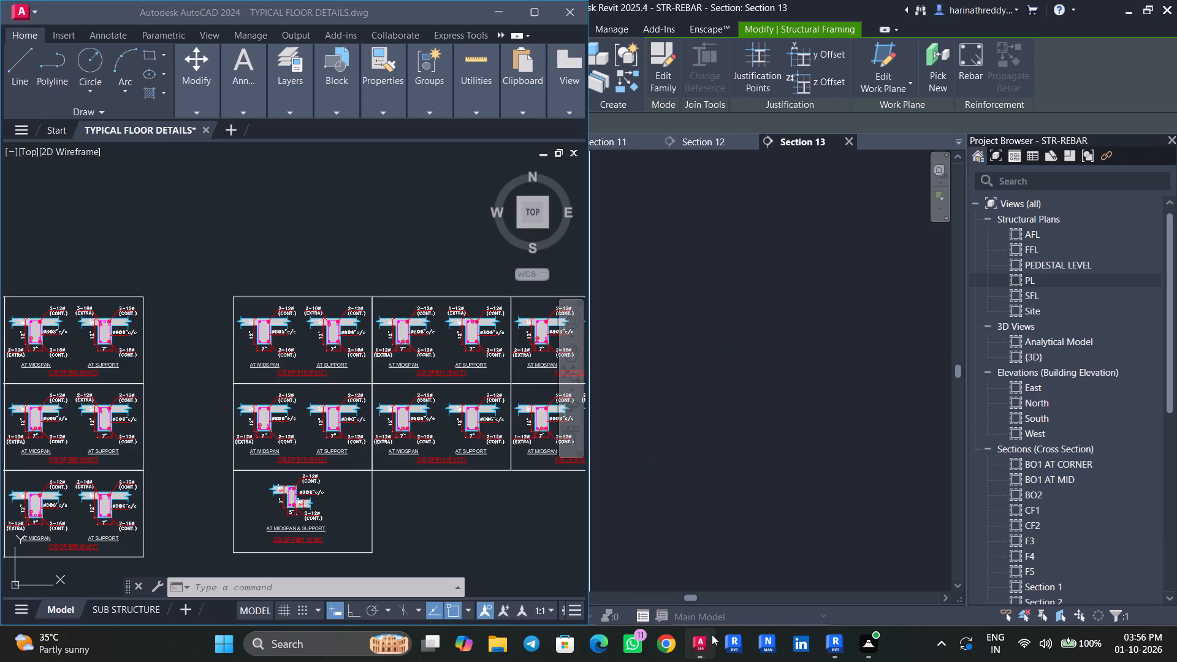
pyautogui.scroll(4, 380, 369)
pyautogui.moveTo(420, 397); pyautogui.dragTo(205, 409, button='middle')
pyautogui.scroll(-3, 193, 408)
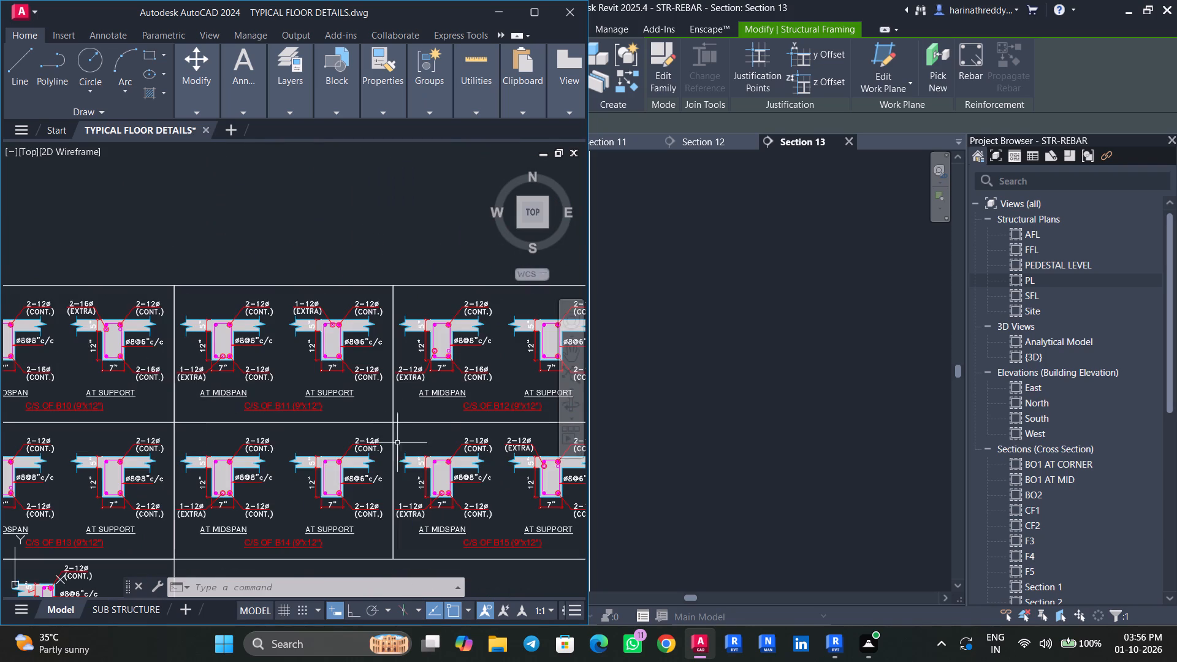
pyautogui.moveTo(102, 541); pyautogui.dragTo(257, 535, button='middle')
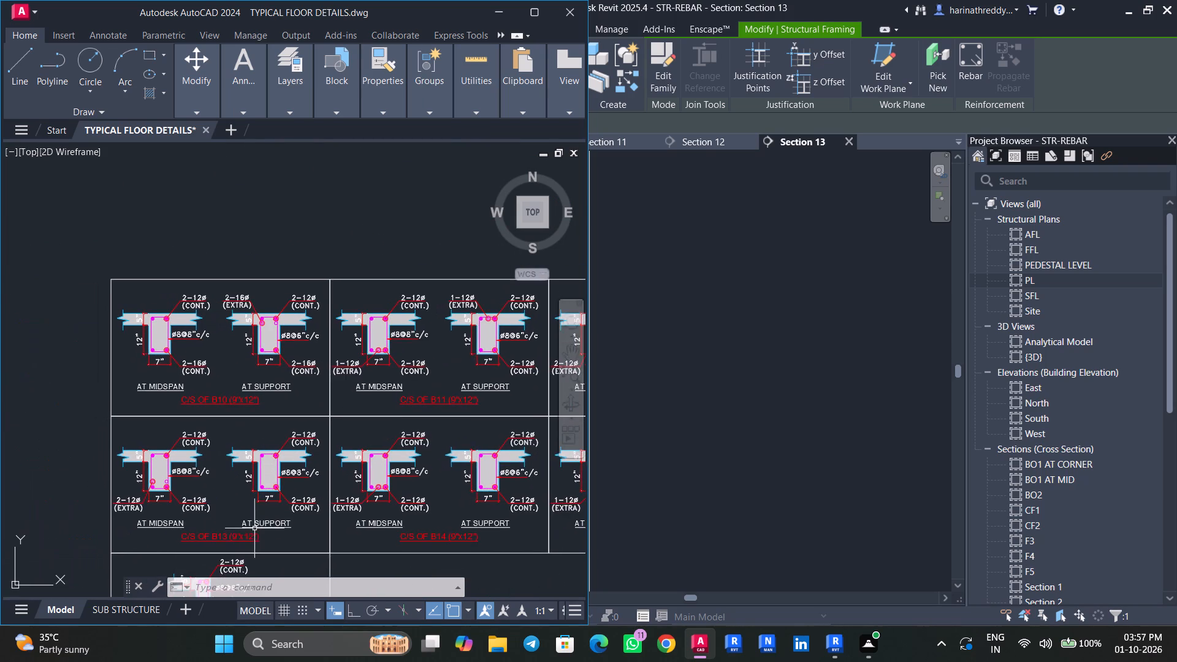
pyautogui.scroll(1, 235, 519)
pyautogui.moveTo(242, 518); pyautogui.dragTo(352, 519, button='middle')
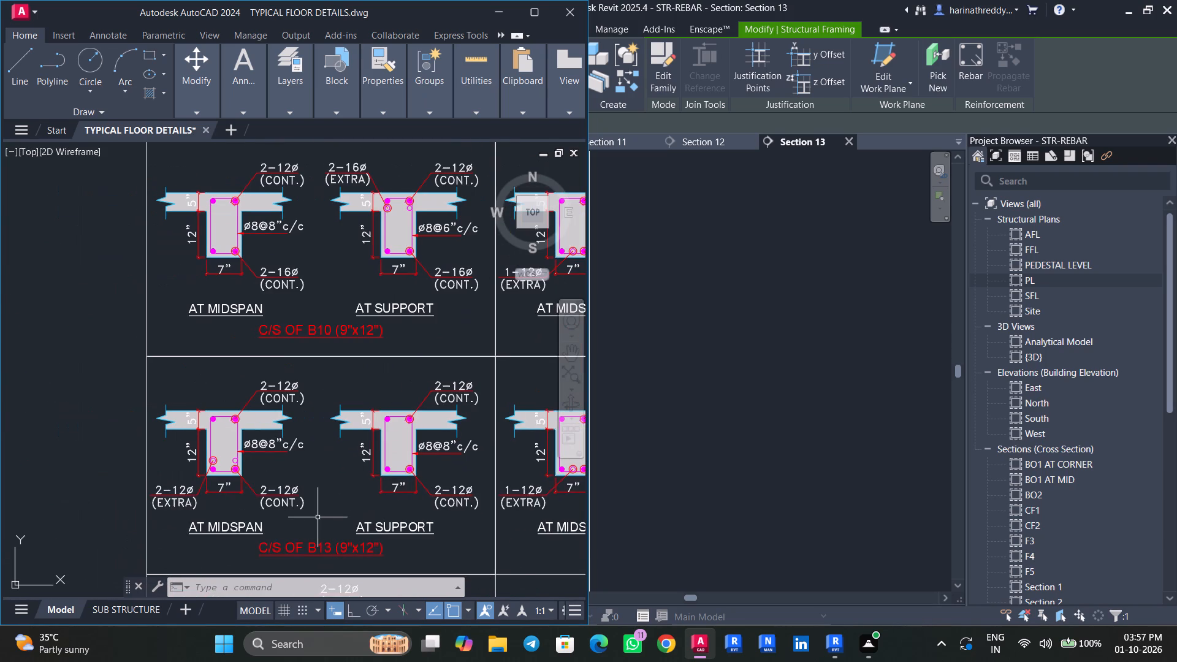
pyautogui.scroll(1, 408, 515)
pyautogui.moveTo(408, 515); pyautogui.dragTo(378, 523, button='middle')
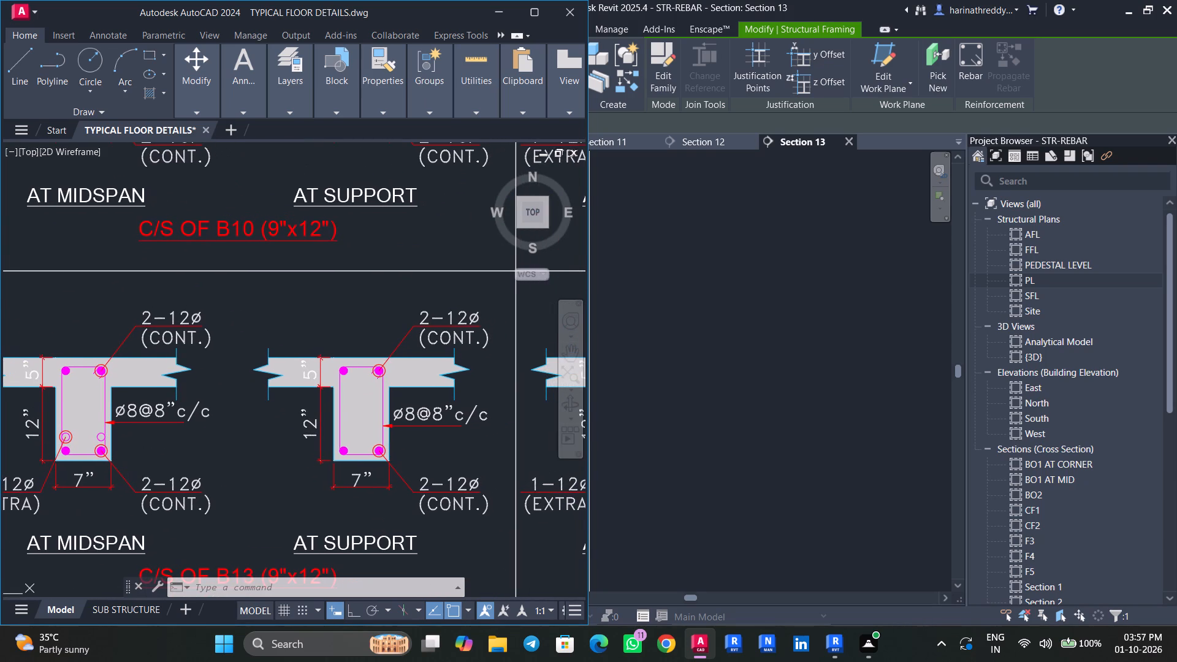
pyautogui.click(503, 13)
pyautogui.scroll(4, 494, 408)
pyautogui.scroll(-3, 495, 406)
pyautogui.click(695, 640)
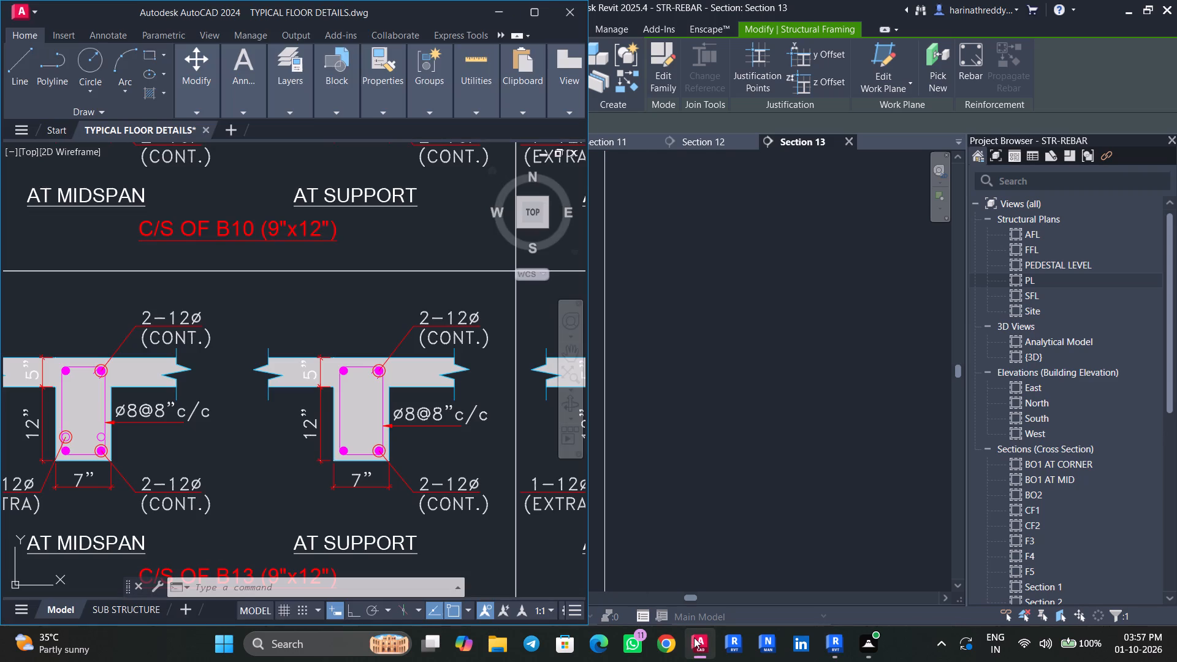
pyautogui.click(503, 2)
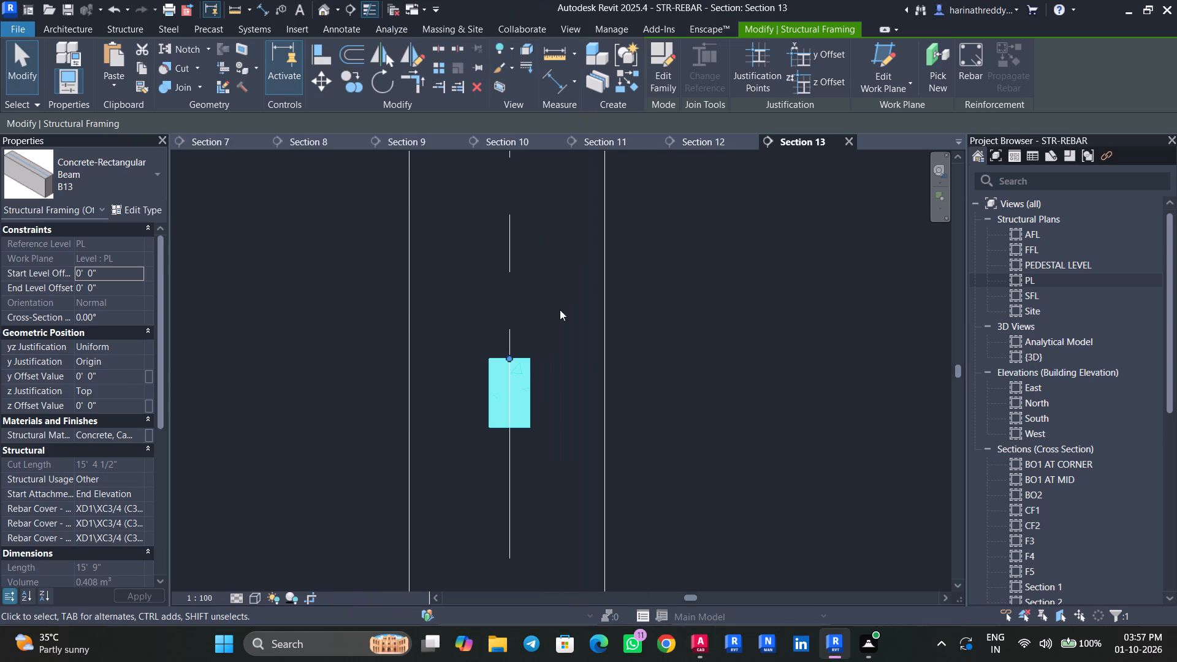
# Place a shape 52 stirrup in the B13 beam section with its orientation parallel to the work plane.
pyautogui.click(977, 57)
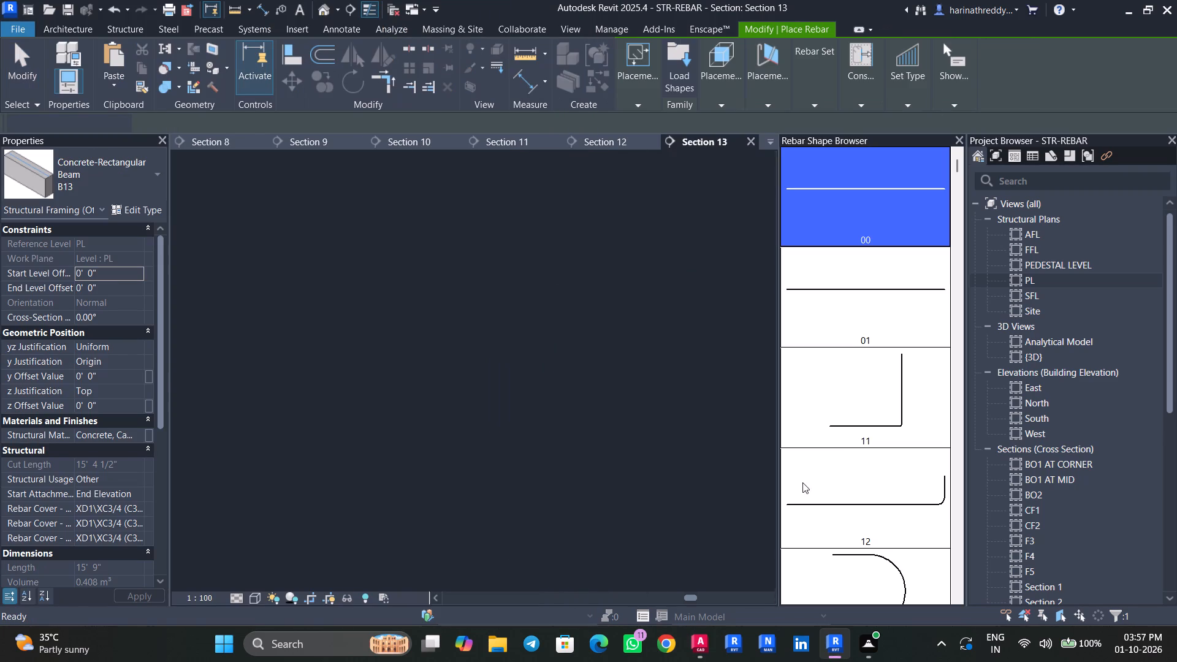
pyautogui.scroll(-20, 843, 434)
pyautogui.scroll(-6, 843, 434)
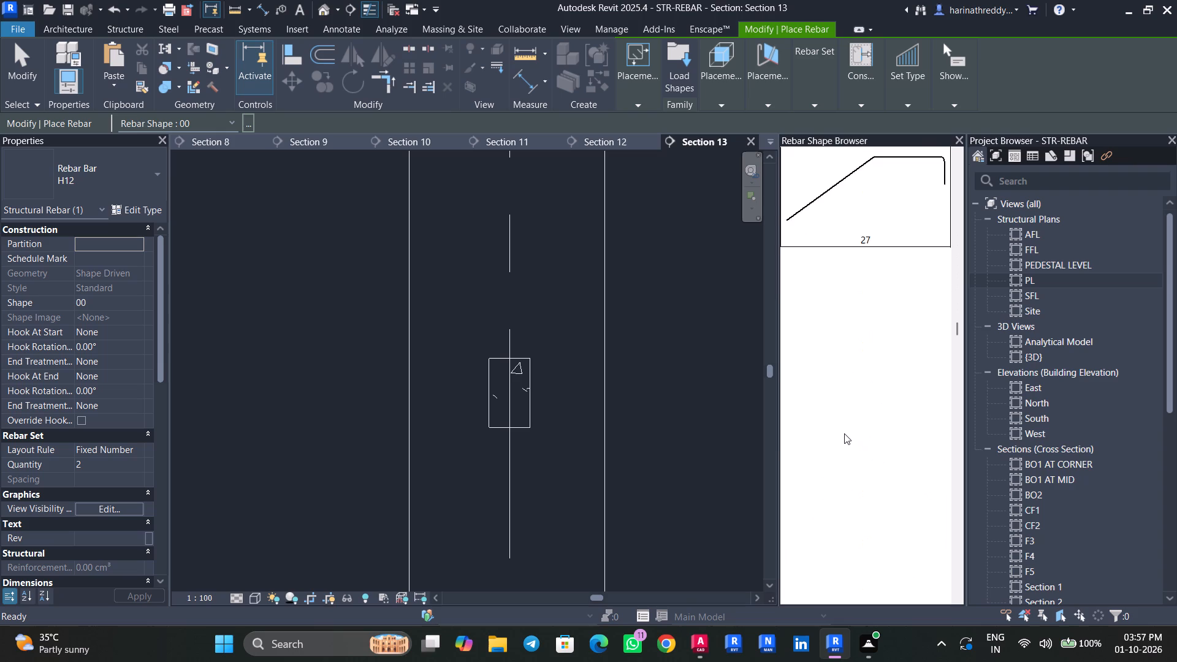
pyautogui.scroll(-20, 844, 433)
pyautogui.scroll(-3, 844, 433)
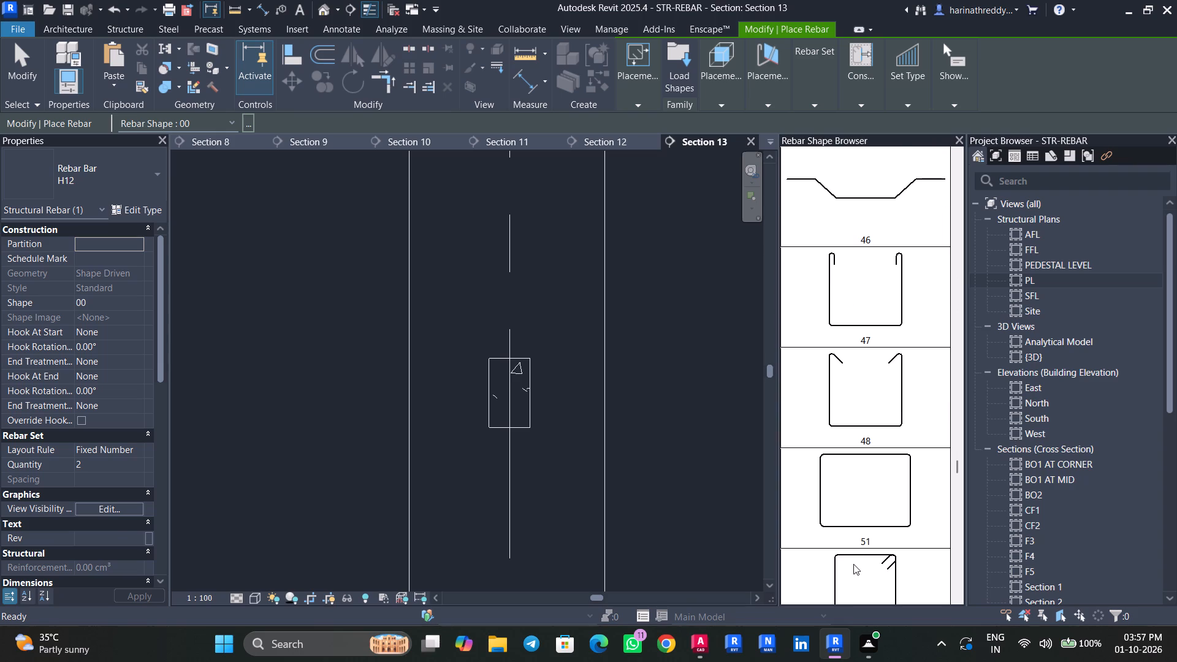
pyautogui.click(853, 564)
pyautogui.scroll(3, 508, 390)
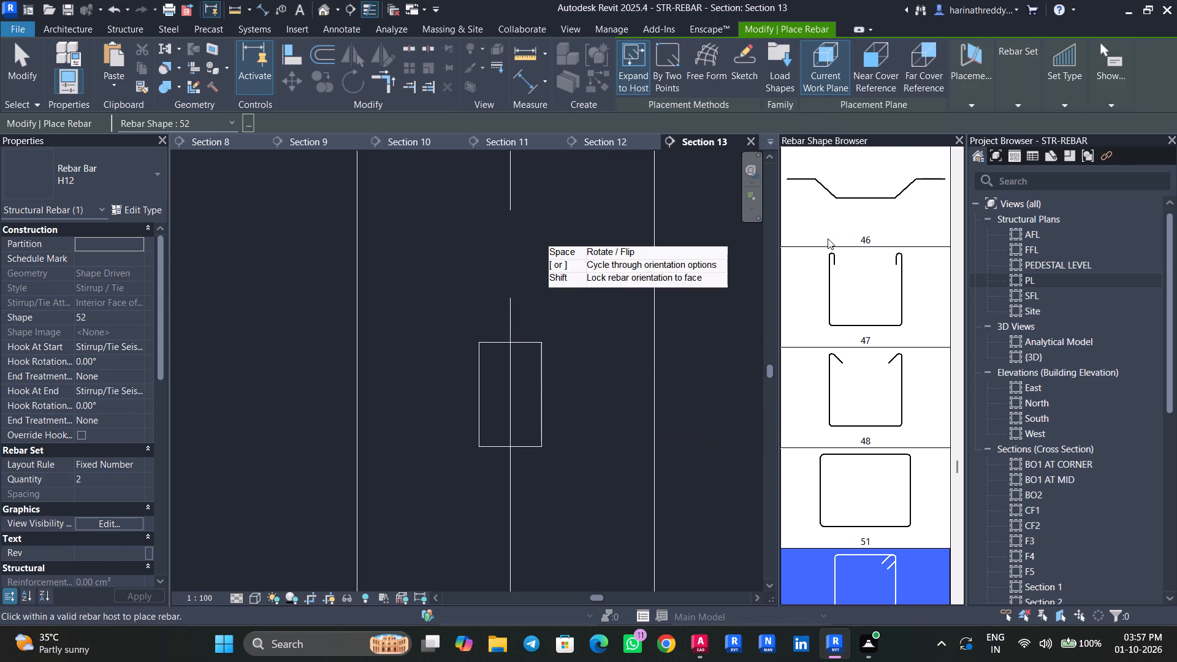
pyautogui.click(951, 92)
pyautogui.click(996, 147)
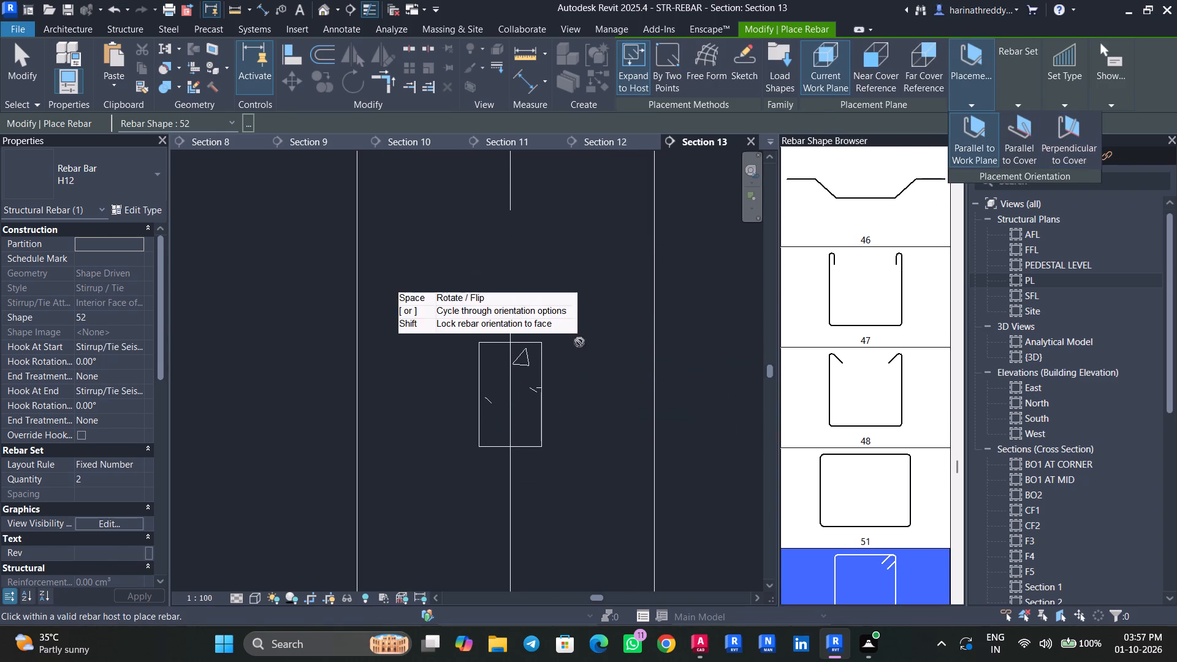
pyautogui.click(516, 381)
pyautogui.press('Escape')
pyautogui.press('Escape')
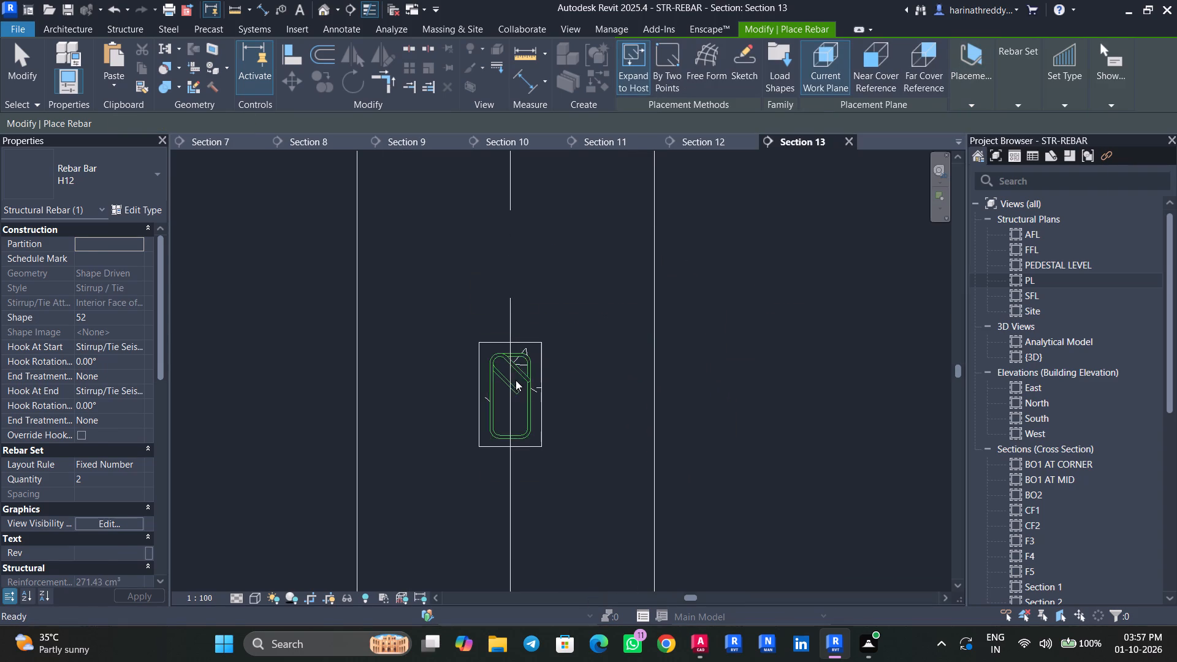
# Change the B13 stirrup to bar type H8 and lay it out at a maximum spacing of 8".
pyautogui.click(516, 380)
pyautogui.click(118, 180)
pyautogui.click(55, 270)
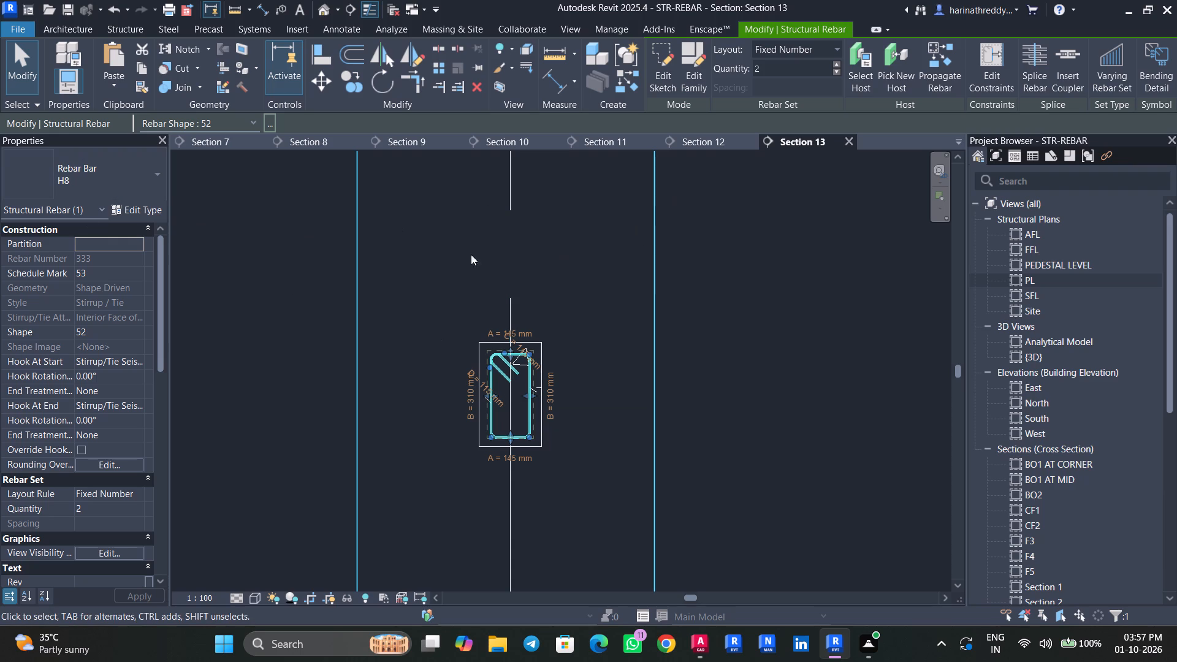
pyautogui.click(136, 491)
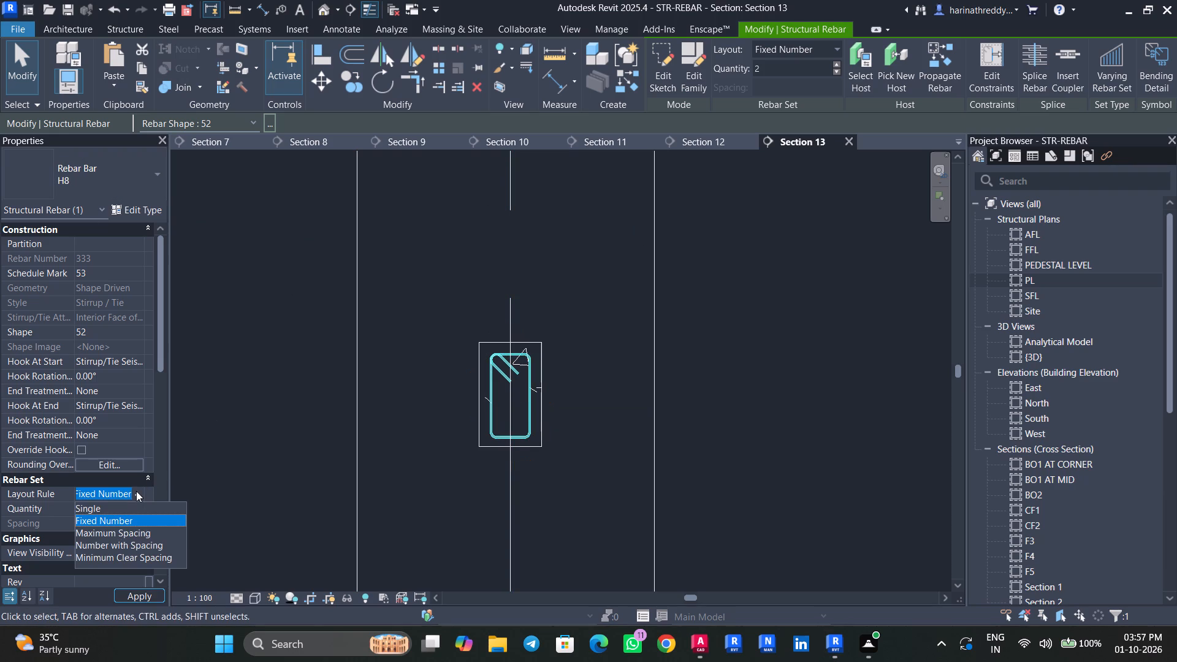
pyautogui.click(110, 535)
pyautogui.click(132, 522)
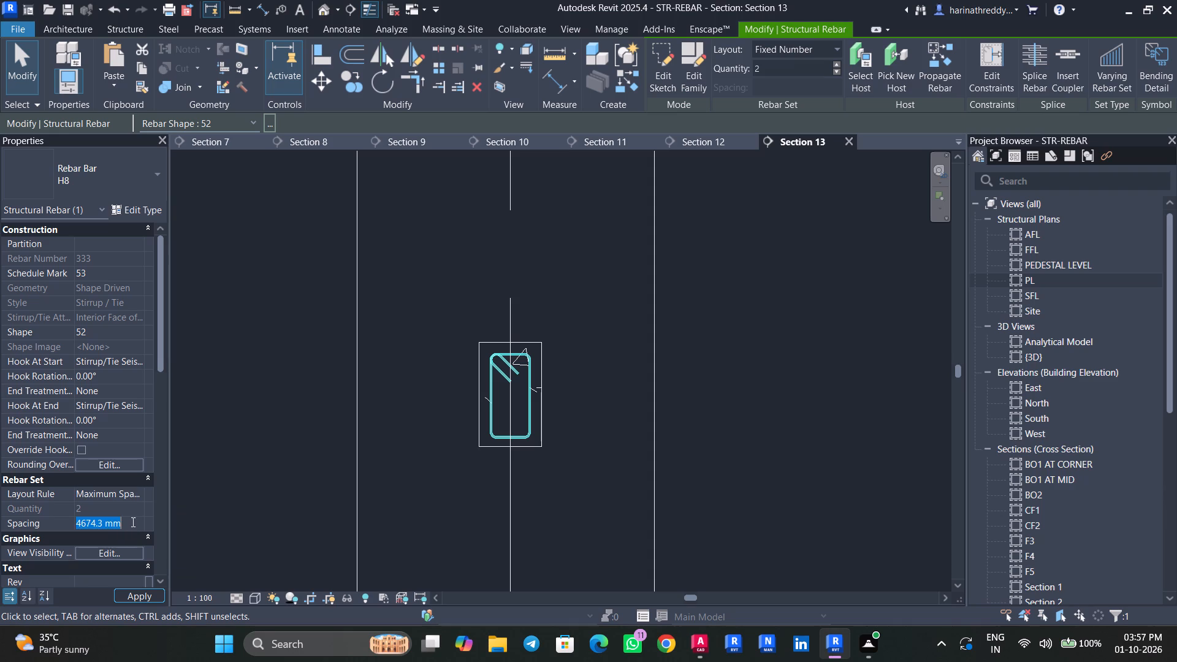
pyautogui.write('8"')
pyautogui.press('Return')
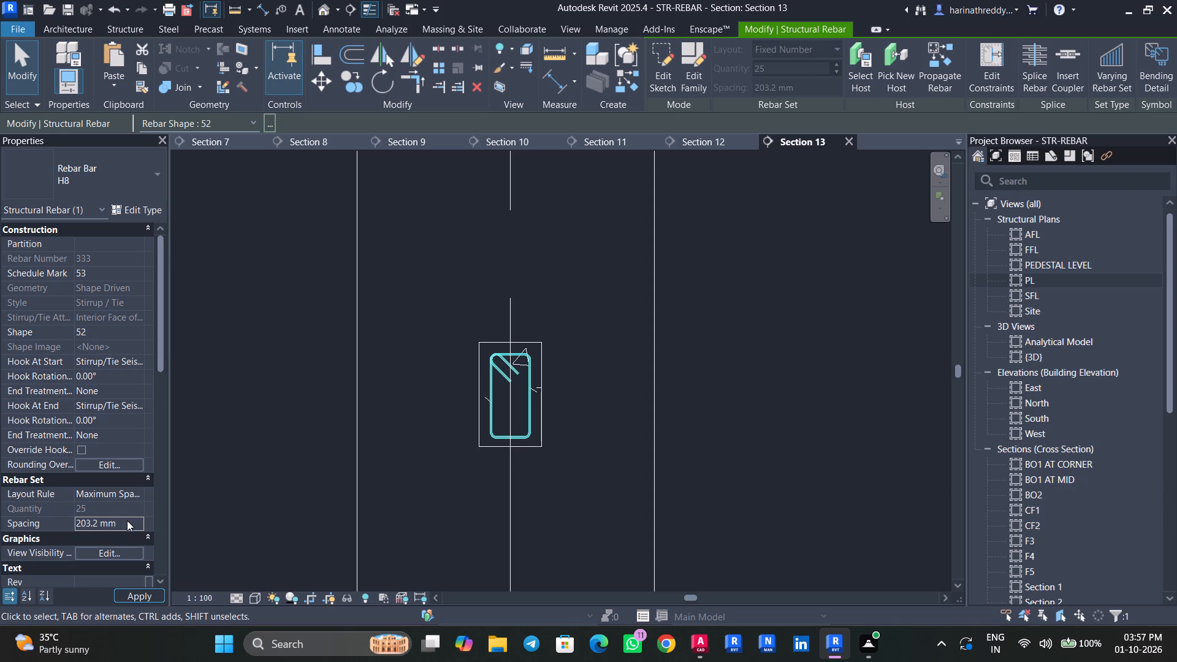
pyautogui.scroll(9, 535, 414)
pyautogui.moveTo(535, 417); pyautogui.dragTo(583, 523, button='middle')
pyautogui.scroll(1, 583, 523)
pyautogui.press('Escape')
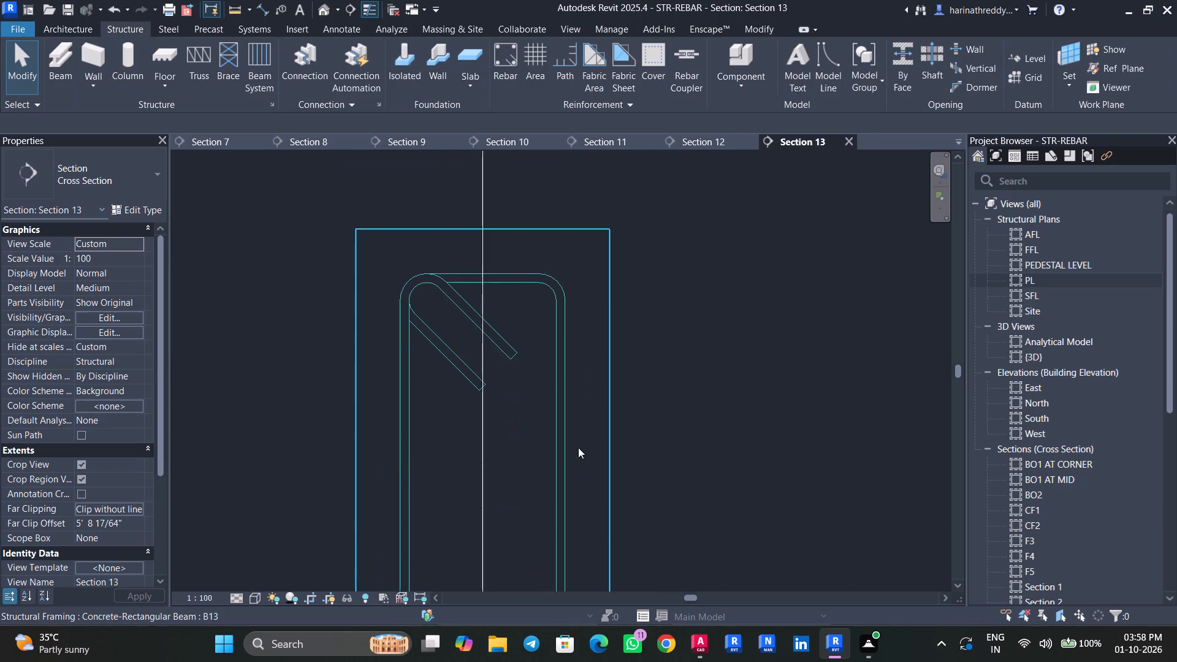
pyautogui.press('Escape')
# Place a set of two straight H12 bars, shape 00, perpendicular to cover inside the top of the B13 stirrup.
pyautogui.click(611, 402)
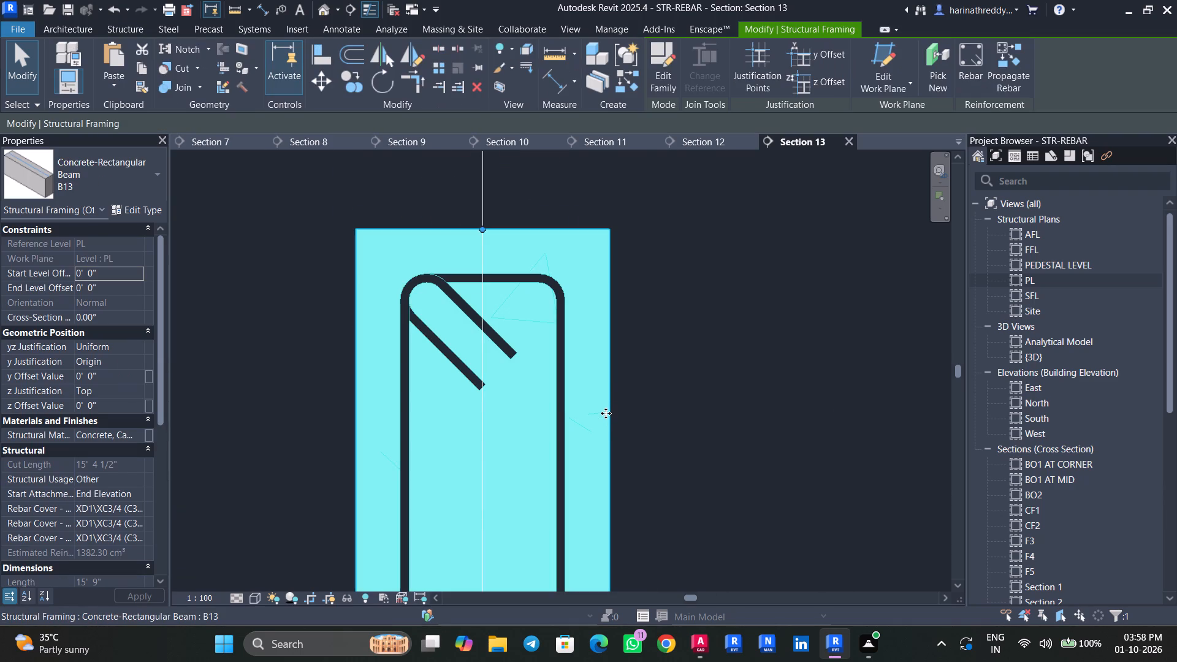
pyautogui.click(977, 72)
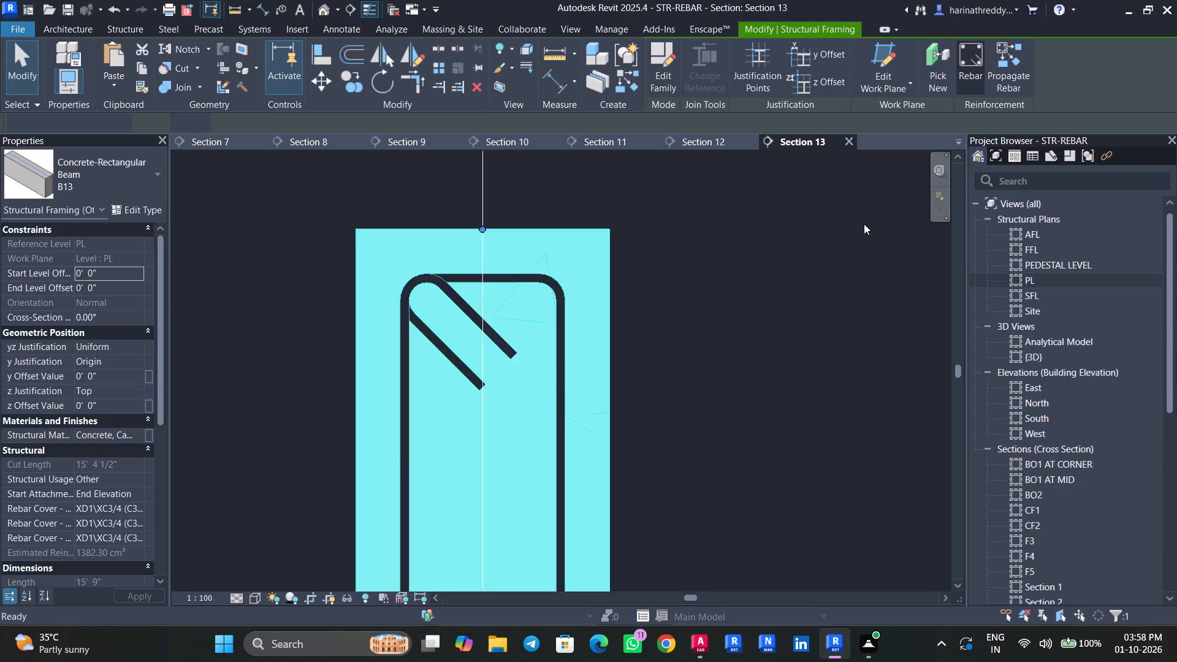
pyautogui.scroll(20, 861, 289)
pyautogui.scroll(2, 861, 289)
pyautogui.scroll(-1, 868, 289)
pyautogui.scroll(2, 868, 289)
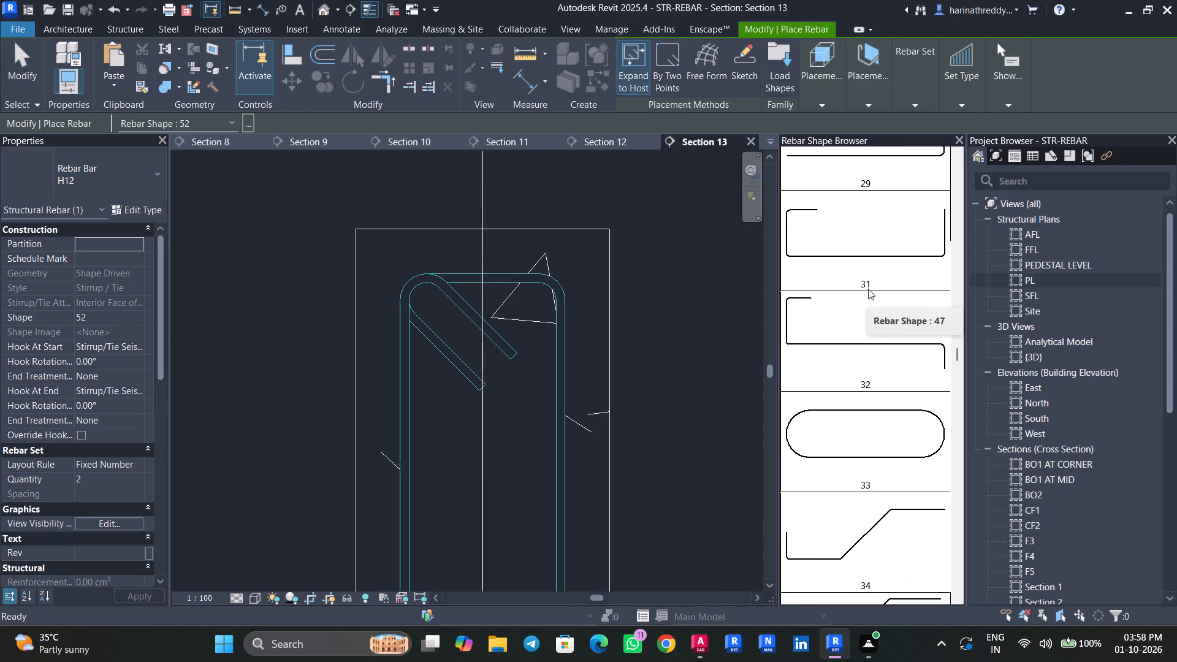
pyautogui.scroll(20, 868, 289)
pyautogui.scroll(13, 868, 289)
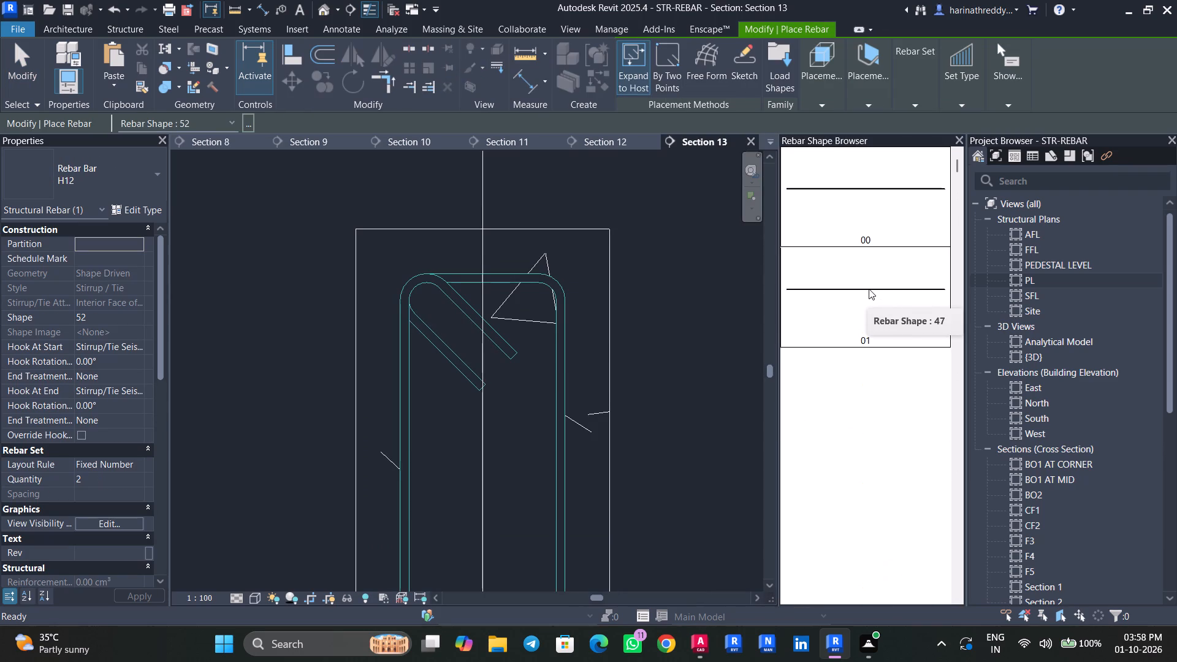
pyautogui.click(891, 159)
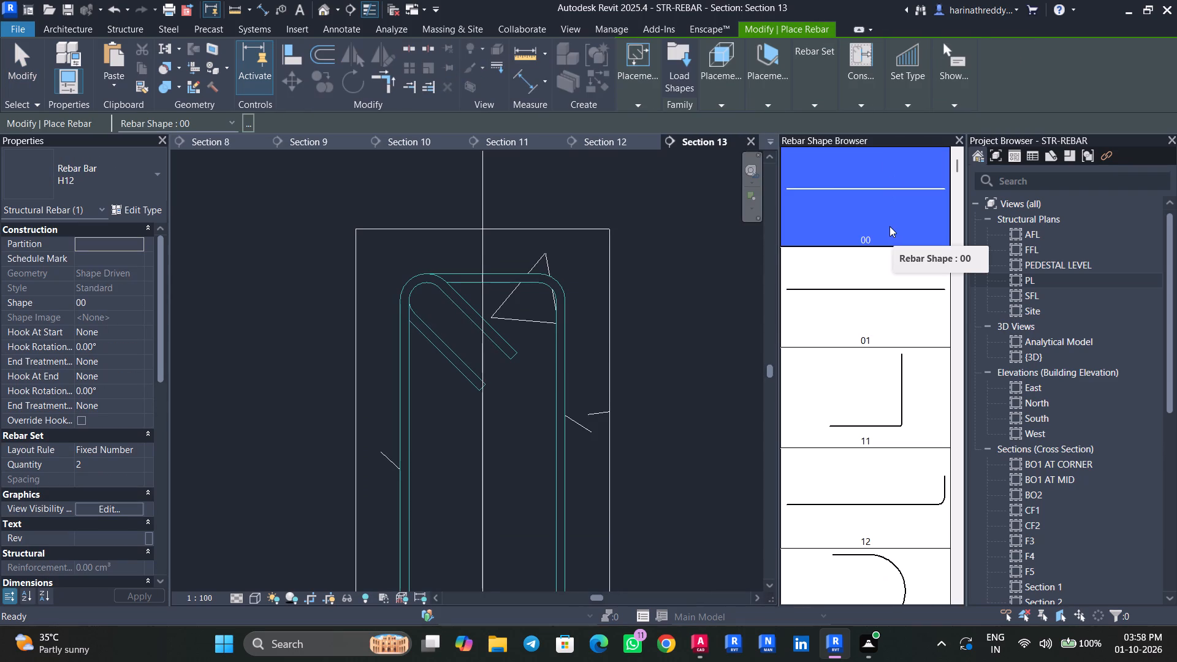
pyautogui.click(783, 99)
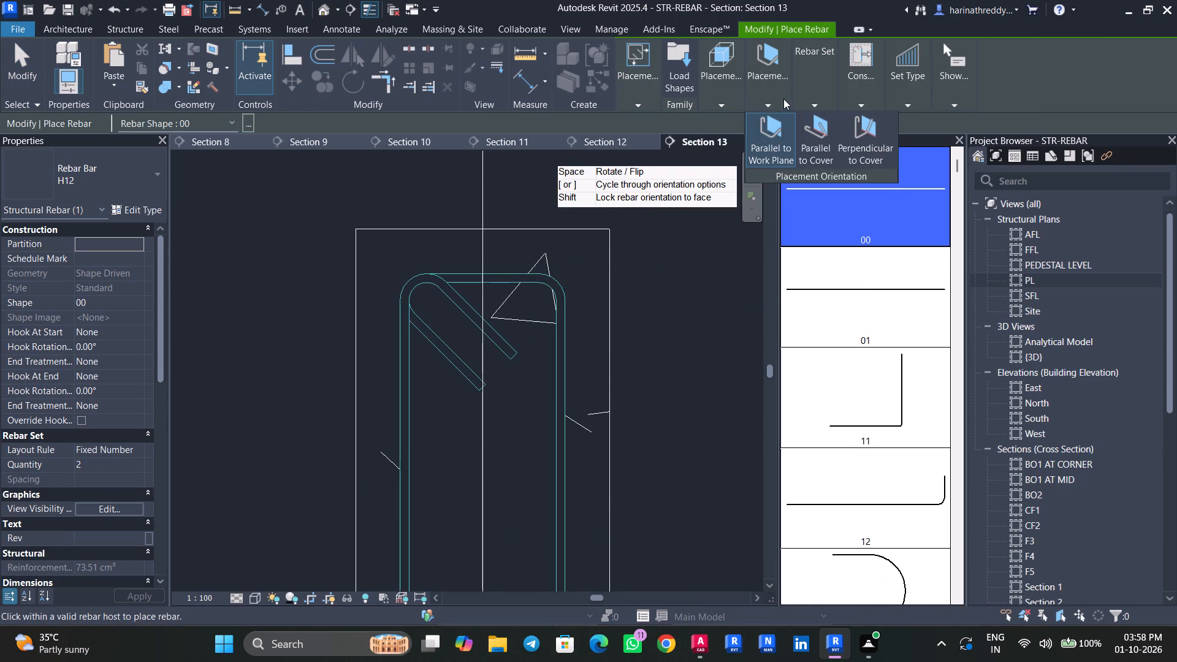
pyautogui.click(871, 145)
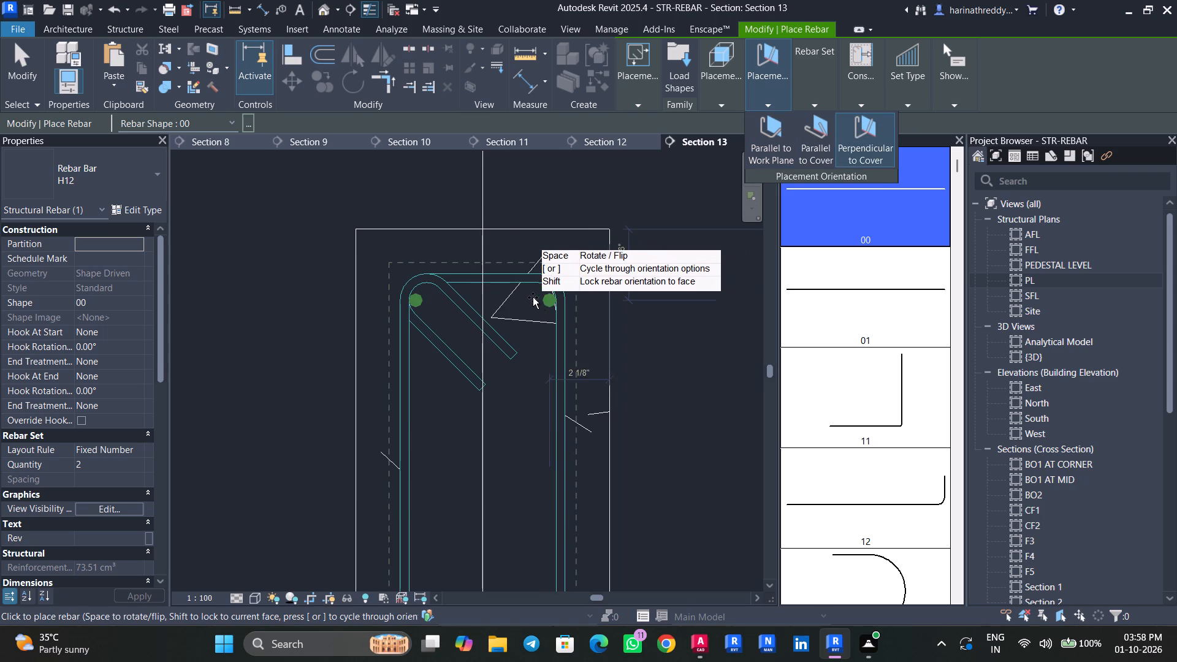
pyautogui.scroll(3, 541, 291)
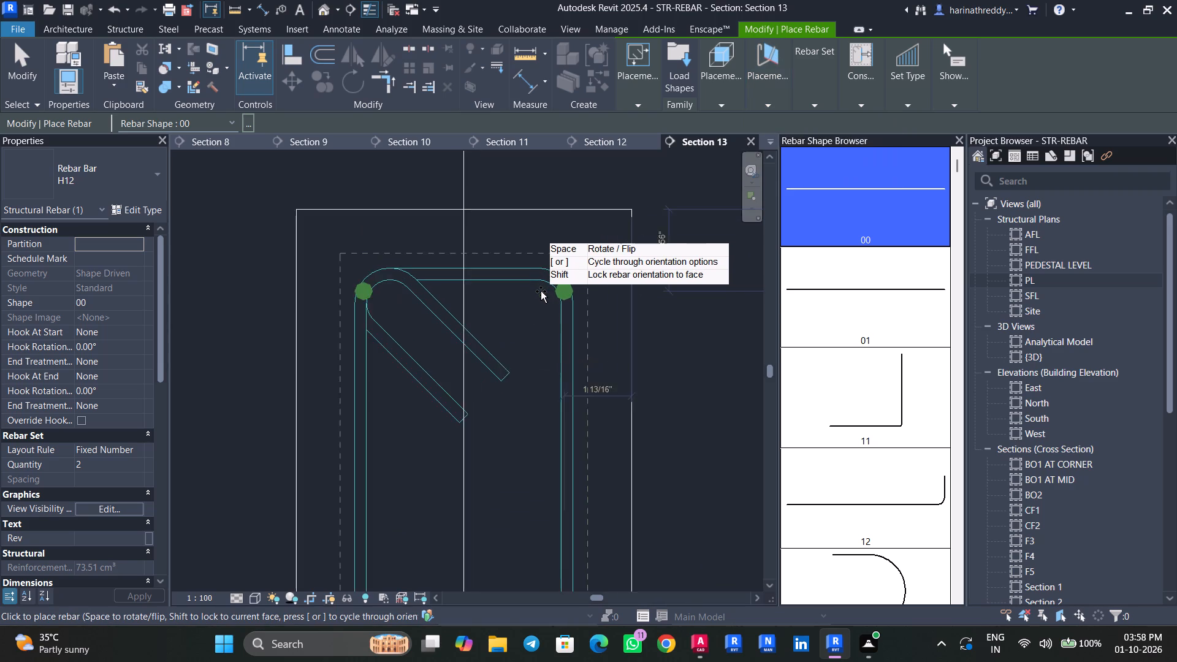
pyautogui.click(523, 297)
# Place a second set of two straight H12 bars, shape 00, inside the bottom of the B13 stirrup.
pyautogui.scroll(-4, 522, 365)
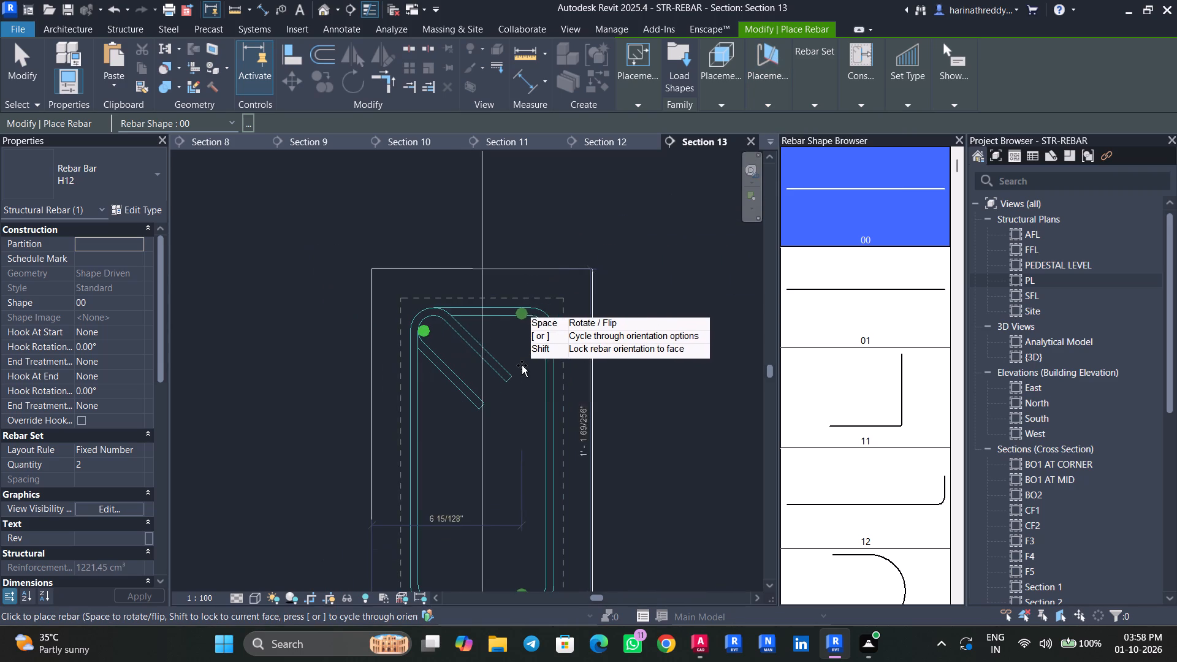
pyautogui.moveTo(503, 414); pyautogui.dragTo(549, 161, button='middle')
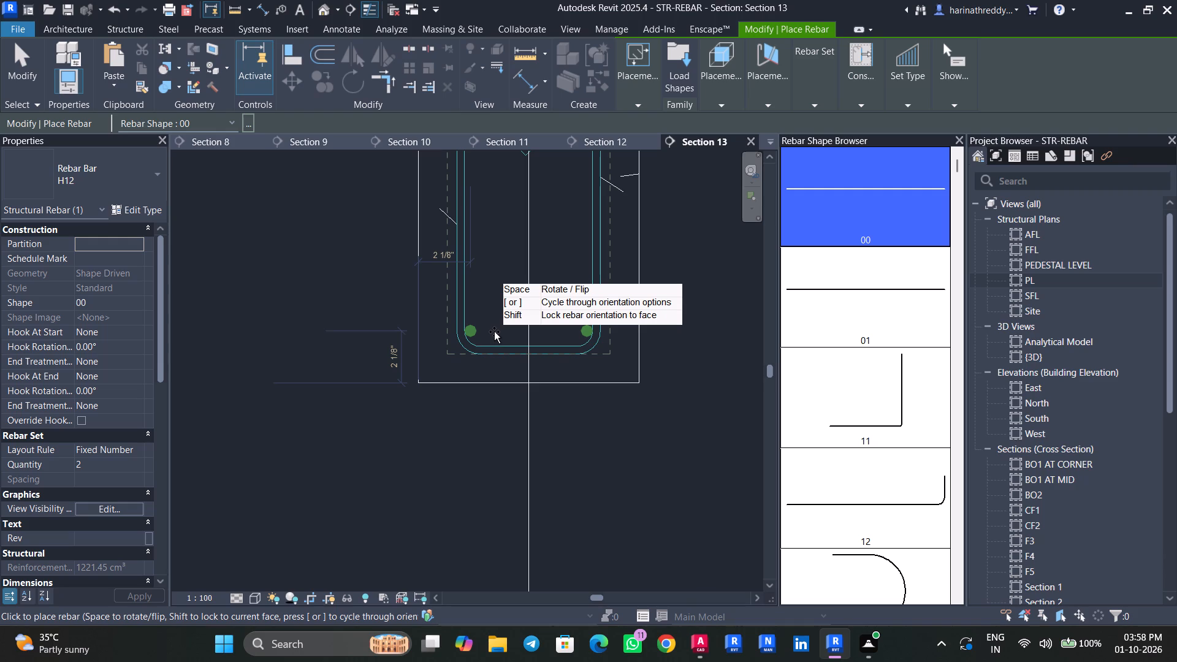
pyautogui.click(494, 332)
pyautogui.press('Escape')
pyautogui.press('Escape')
pyautogui.press('Escape')
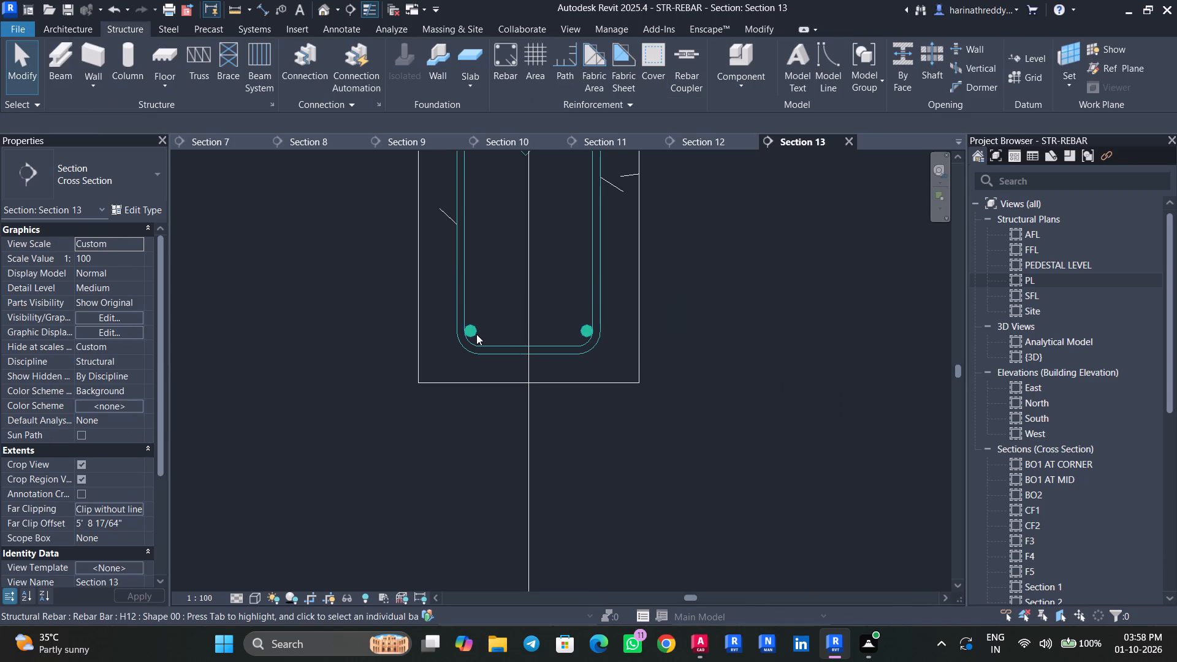
# Move the bottom H12 bar pair down and slightly inward so it sits in the stirrup's lower corner bend.
pyautogui.click(476, 334)
pyautogui.scroll(2, 476, 334)
pyautogui.scroll(-1, 476, 334)
pyautogui.scroll(5, 476, 334)
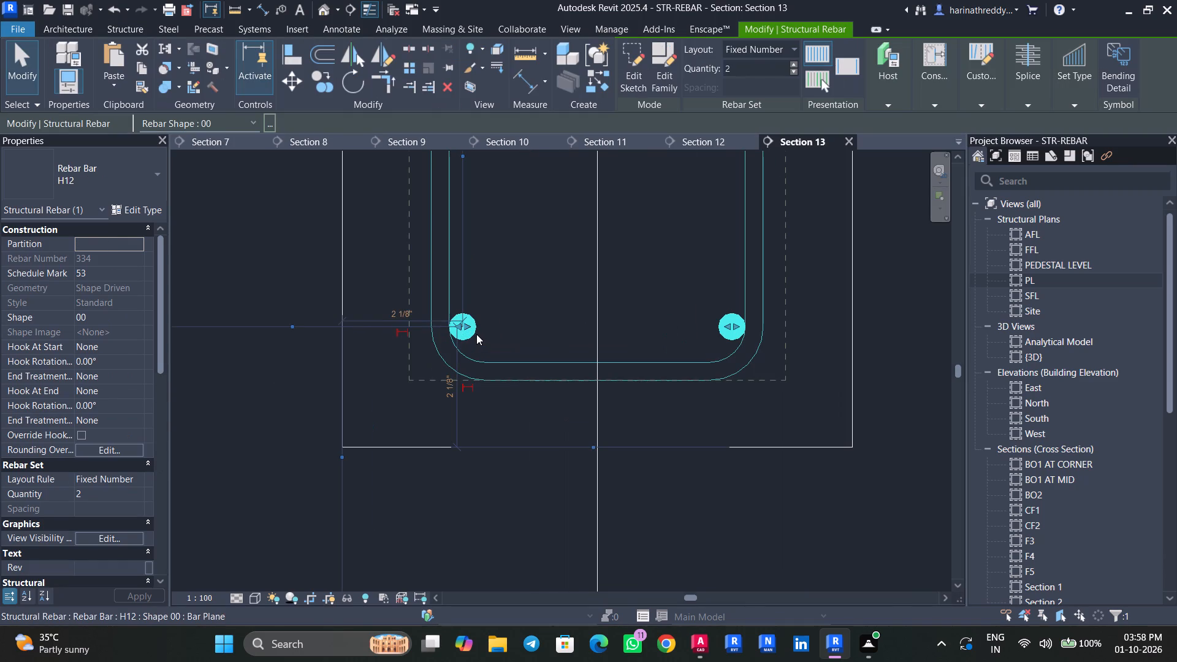
pyautogui.press('Down')
pyautogui.press('Down')
pyautogui.press('Down')
pyautogui.scroll(2, 476, 334)
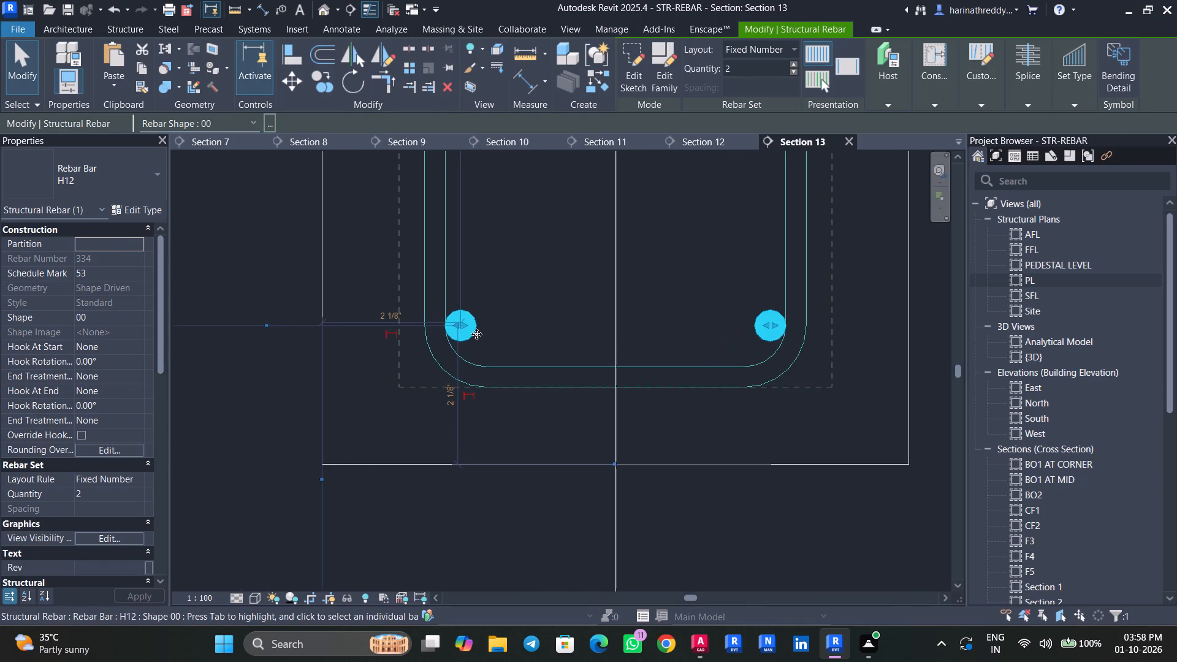
pyautogui.scroll(7, 476, 334)
pyautogui.moveTo(478, 338); pyautogui.dragTo(516, 319, button='middle')
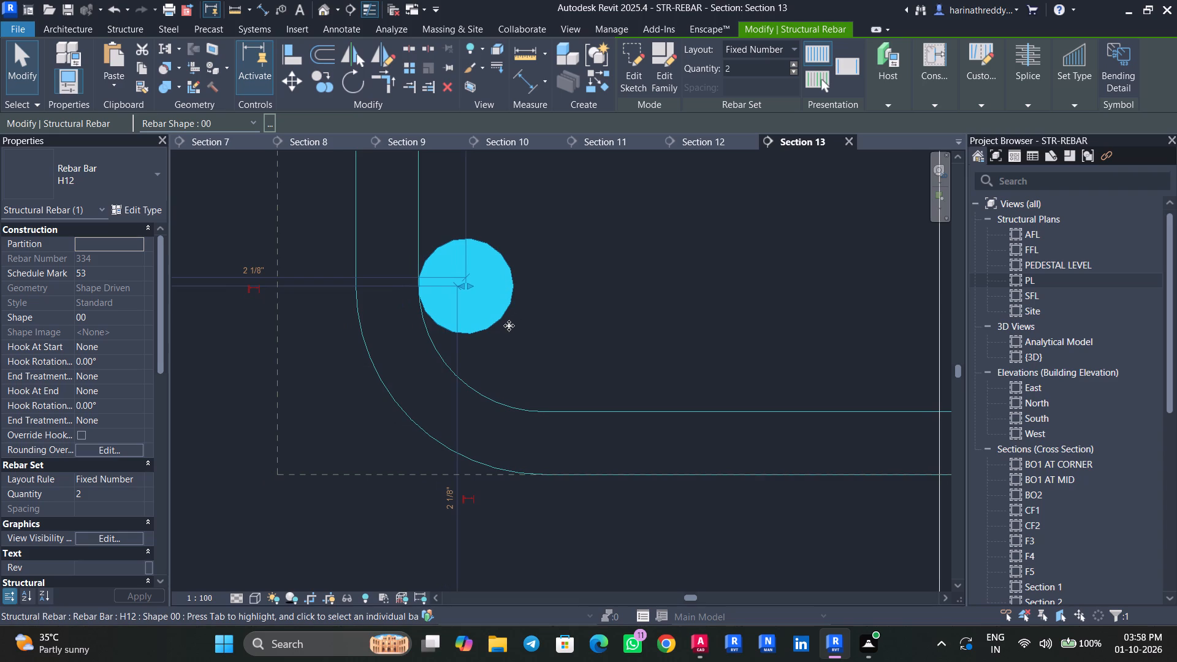
pyautogui.scroll(3, 509, 325)
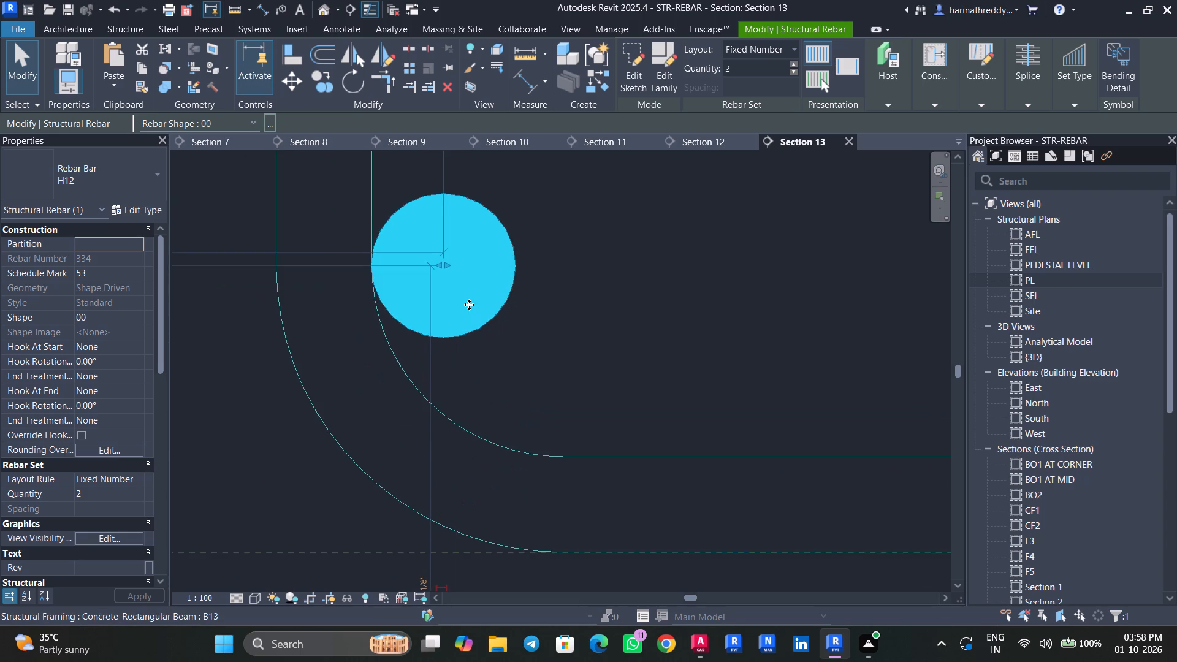
pyautogui.moveTo(470, 295); pyautogui.dragTo(534, 400)
pyautogui.scroll(-8, 531, 400)
pyautogui.moveTo(702, 376); pyautogui.dragTo(564, 397, button='middle')
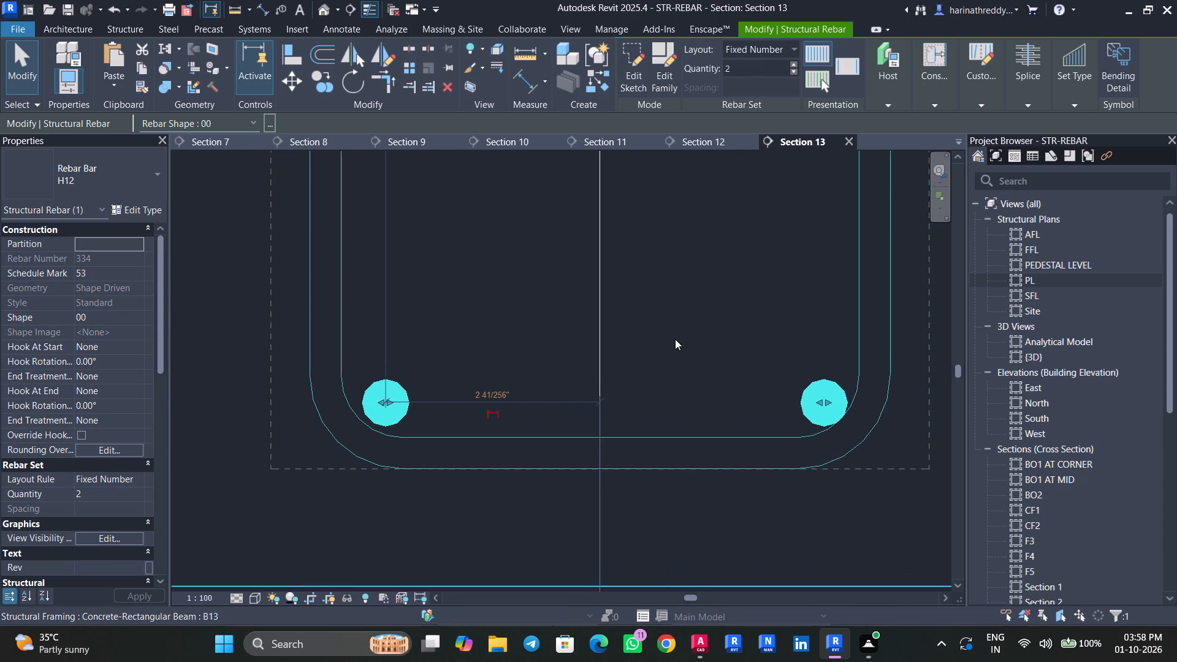
# Move the top pair of H12 bars up and inward into the upper corner bend of the B13 stirrup.
pyautogui.scroll(-4, 675, 339)
pyautogui.moveTo(644, 277); pyautogui.dragTo(685, 530, button='middle')
pyautogui.moveTo(615, 266); pyautogui.dragTo(641, 565, button='middle')
pyautogui.scroll(1, 641, 546)
pyautogui.press('Escape')
pyautogui.press('Escape')
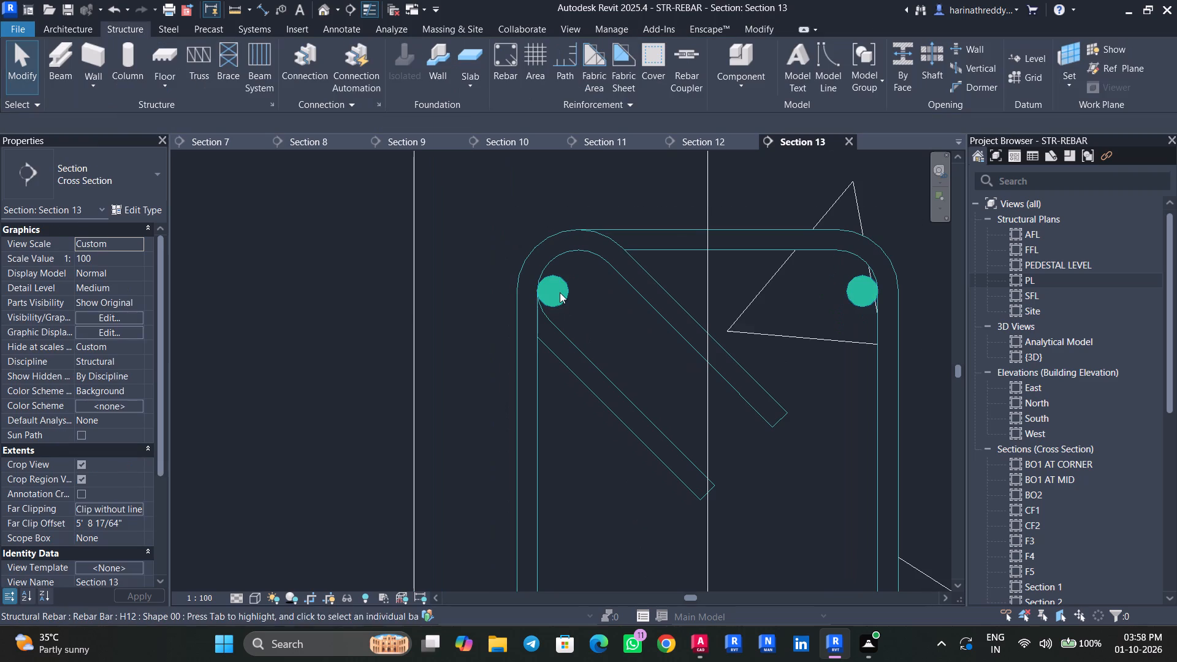
pyautogui.click(560, 292)
pyautogui.scroll(11, 555, 280)
pyautogui.moveTo(557, 284); pyautogui.dragTo(605, 186)
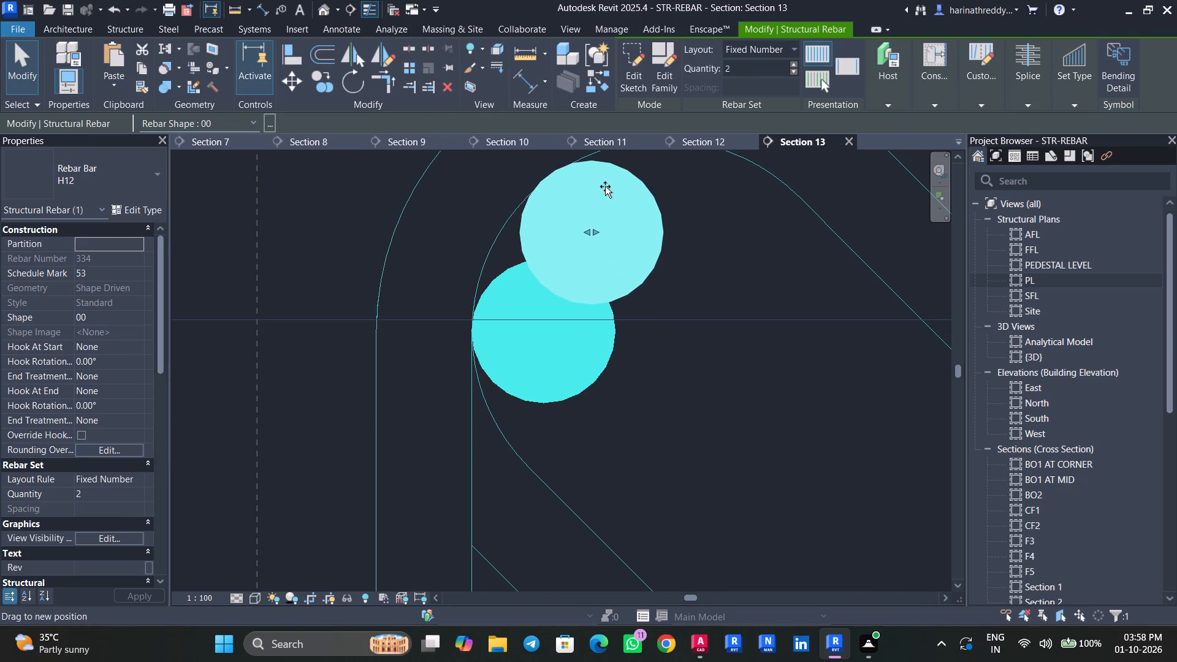
pyautogui.moveTo(605, 186); pyautogui.dragTo(609, 187)
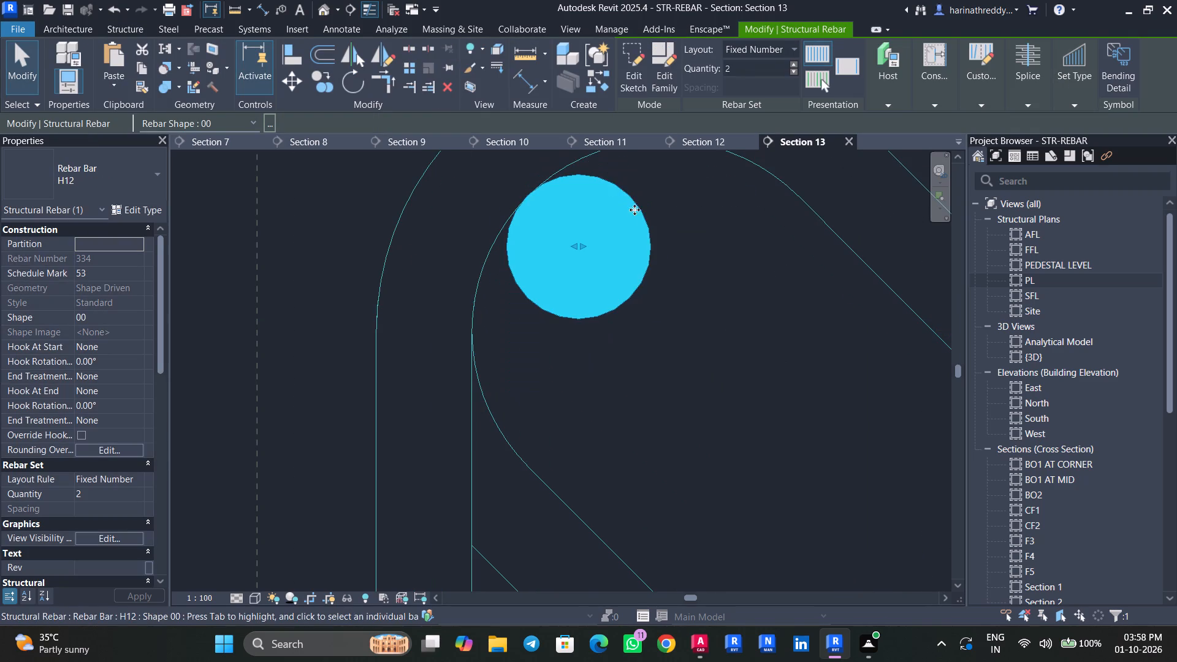
# Select all instances of the H12 rebar and set them to show unobscured in the {3D} view.
pyautogui.scroll(-5, 707, 239)
pyautogui.moveTo(707, 240); pyautogui.dragTo(493, 382, button='middle')
pyautogui.scroll(-5, 693, 382)
pyautogui.moveTo(756, 393); pyautogui.dragTo(684, 393, button='middle')
pyautogui.scroll(-3, 679, 389)
pyautogui.scroll(1, 679, 389)
pyautogui.moveTo(679, 389); pyautogui.dragTo(651, 332, button='middle')
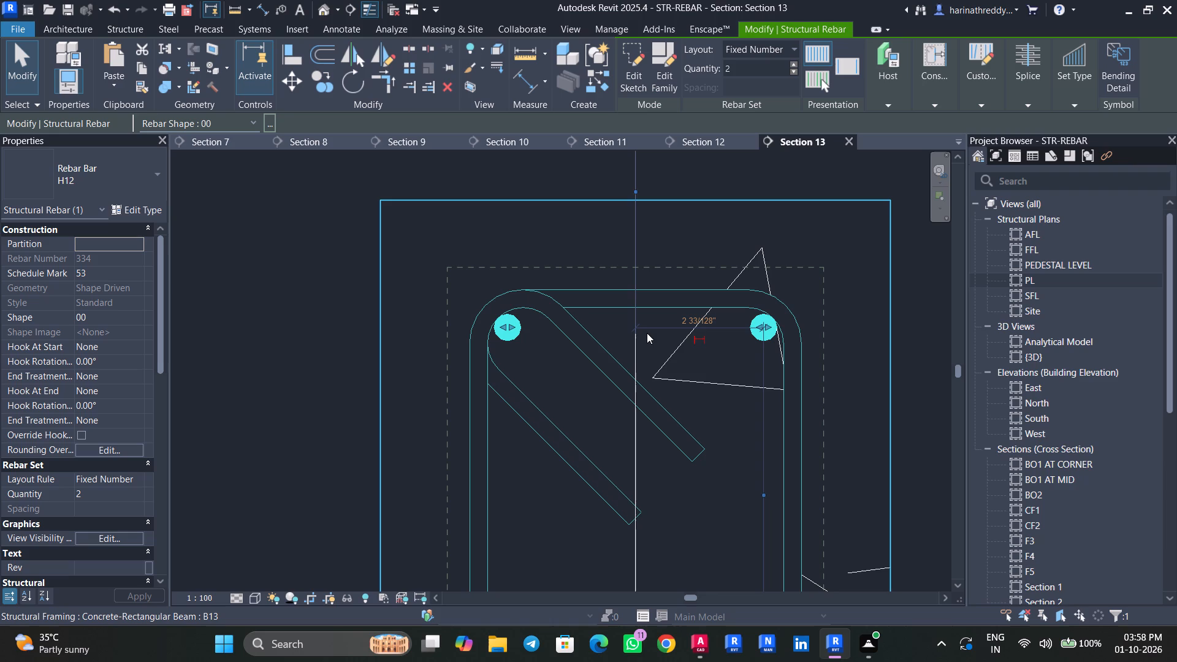
pyautogui.write('SA')
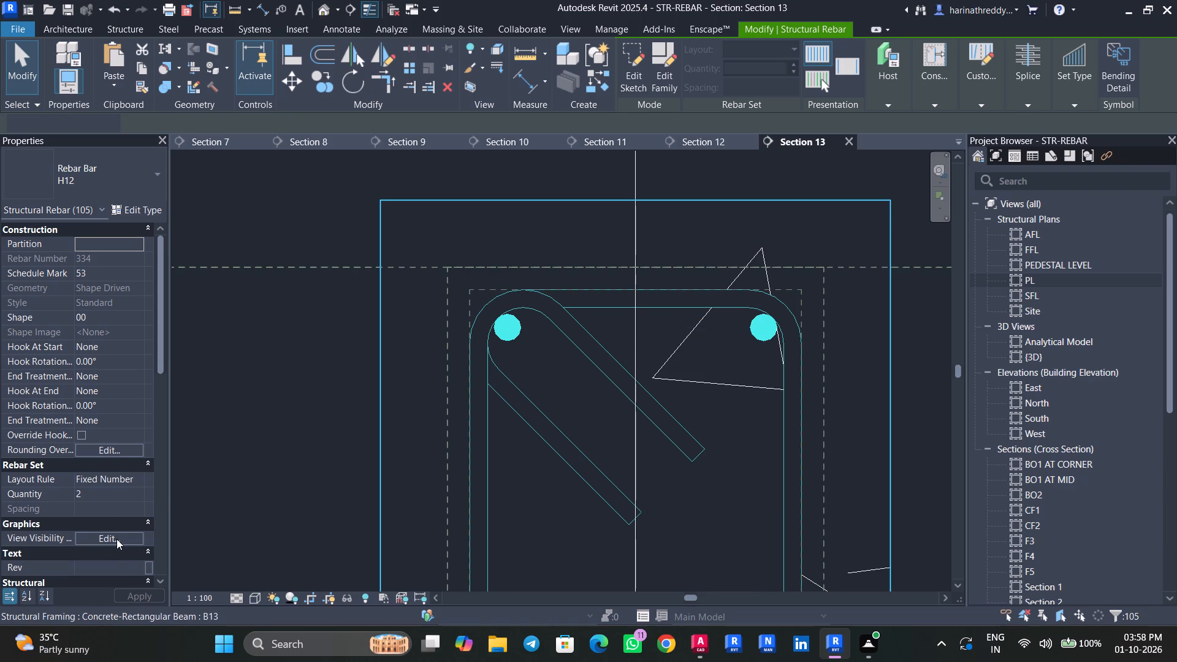
pyautogui.click(116, 539)
pyautogui.click(714, 286)
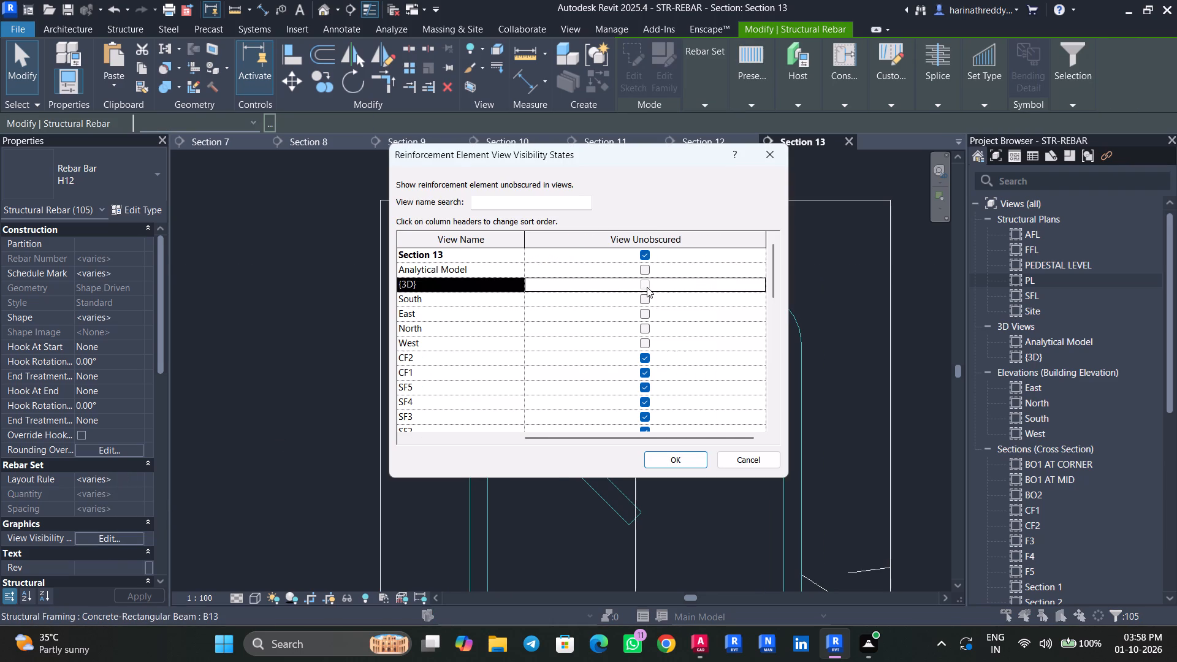
pyautogui.click(647, 287)
pyautogui.click(682, 463)
pyautogui.scroll(-4, 653, 441)
pyautogui.moveTo(641, 460); pyautogui.dragTo(638, 447, button='middle')
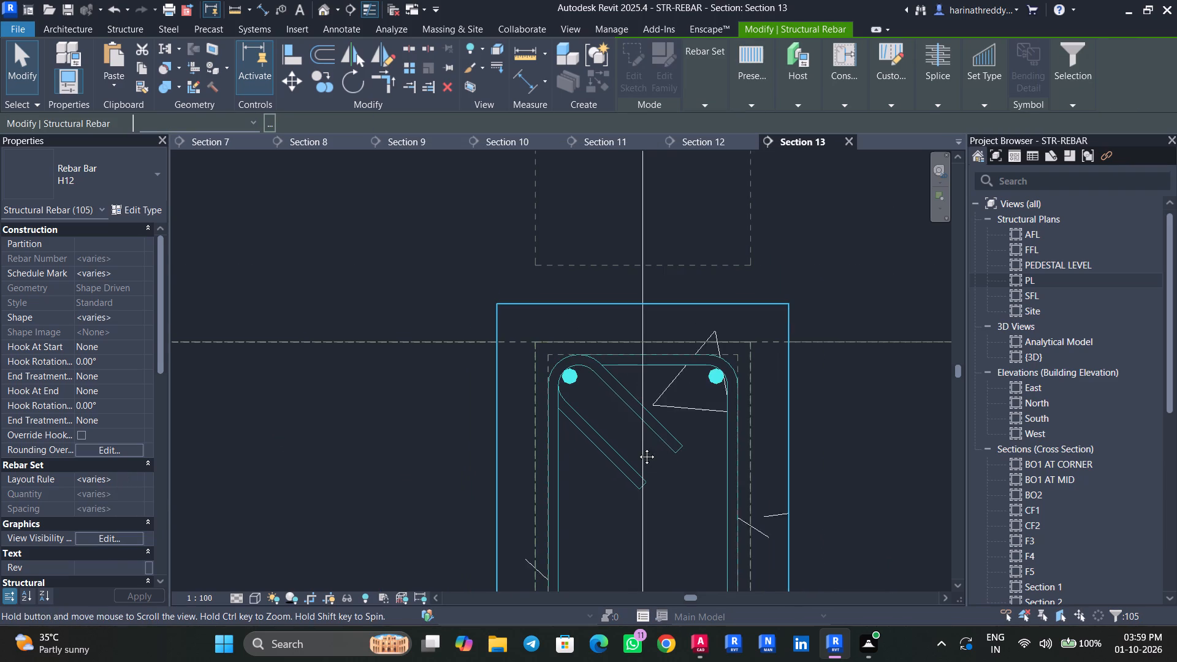
pyautogui.moveTo(638, 447); pyautogui.dragTo(593, 335, button='middle')
pyautogui.press('Escape')
pyautogui.press('Escape')
# Set the B13 H8 stirrup set to show unobscured in the {3D} view.
pyautogui.click(566, 335)
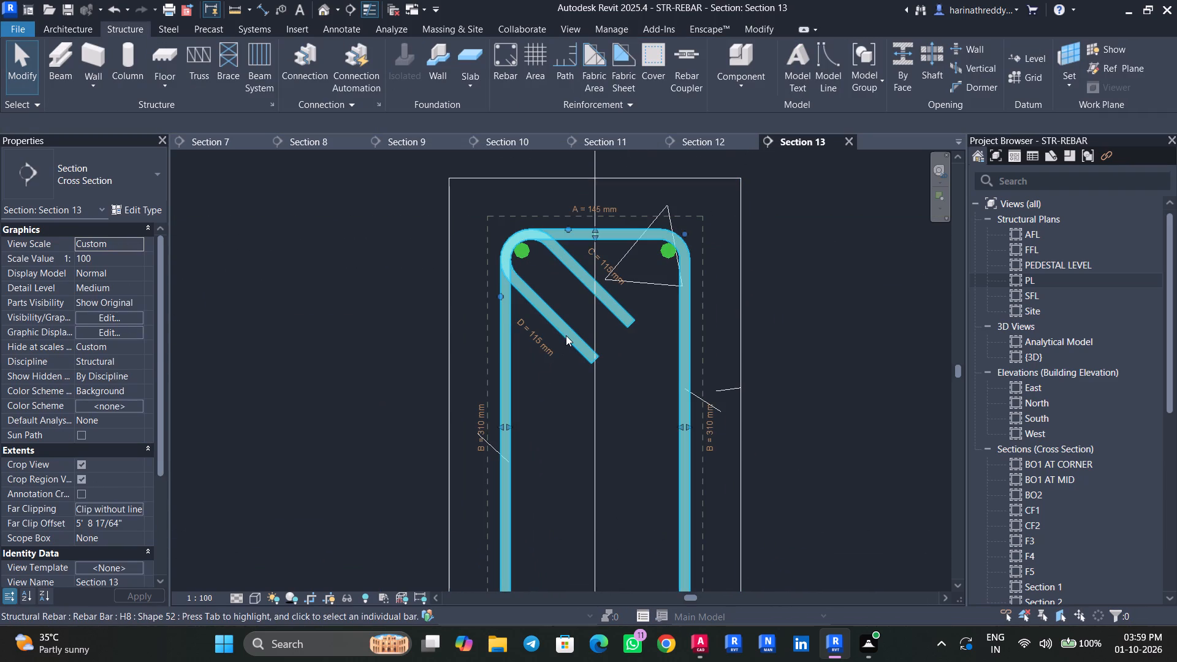
pyautogui.click(132, 550)
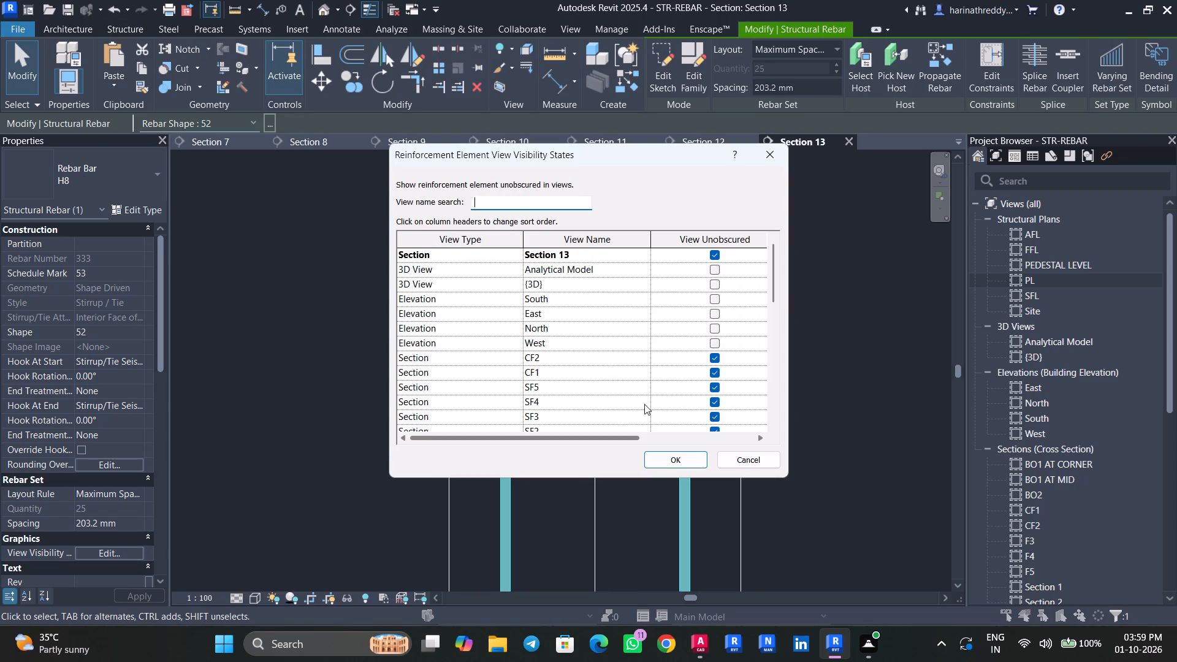
pyautogui.click(715, 284)
pyautogui.click(649, 284)
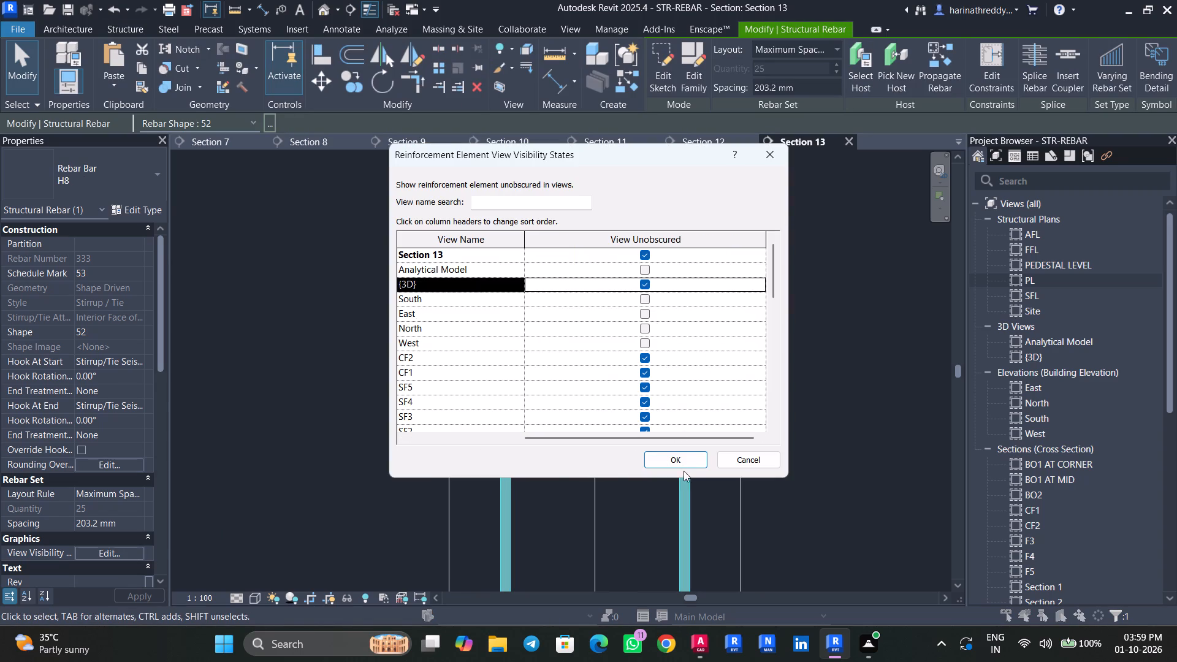
pyautogui.click(684, 465)
pyautogui.press('Escape')
pyautogui.press('Escape')
pyautogui.press('Escape')
# In the 3D view, shorten B13's top H12 bar pair at its grid 3 end to meet the adjacent beam's top bars.
pyautogui.click(330, 14)
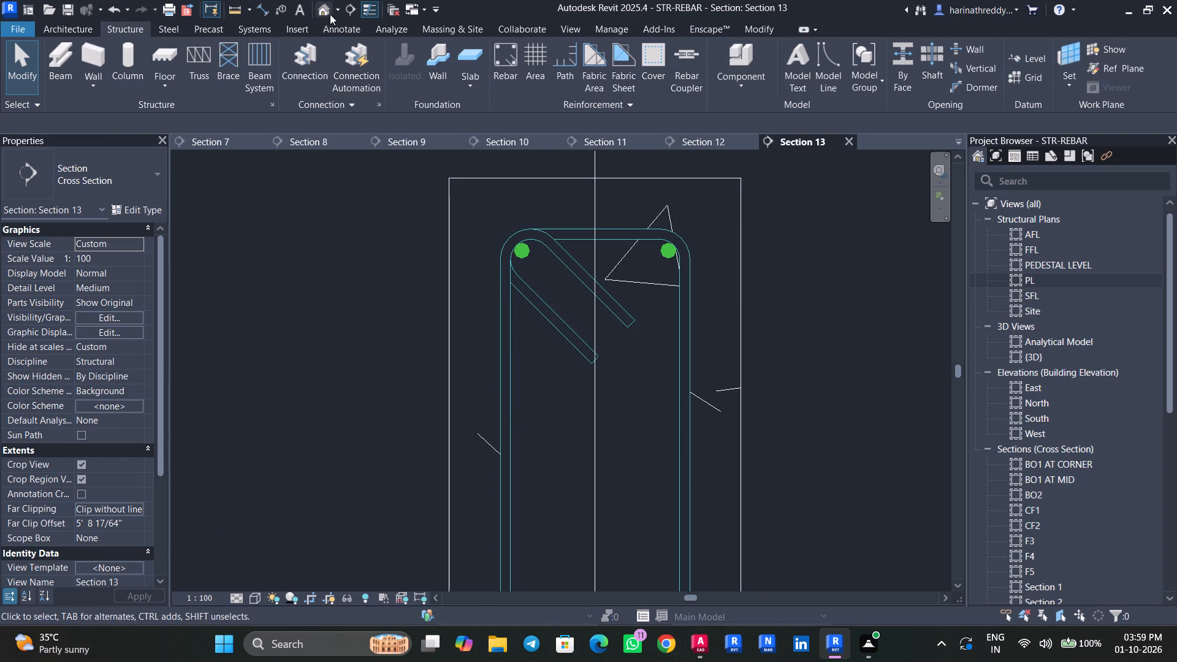
pyautogui.scroll(-4, 734, 381)
pyautogui.keyDown('shift'); pyautogui.moveTo(705, 443); pyautogui.dragTo(778, 371, button='middle'); pyautogui.keyUp('shift')
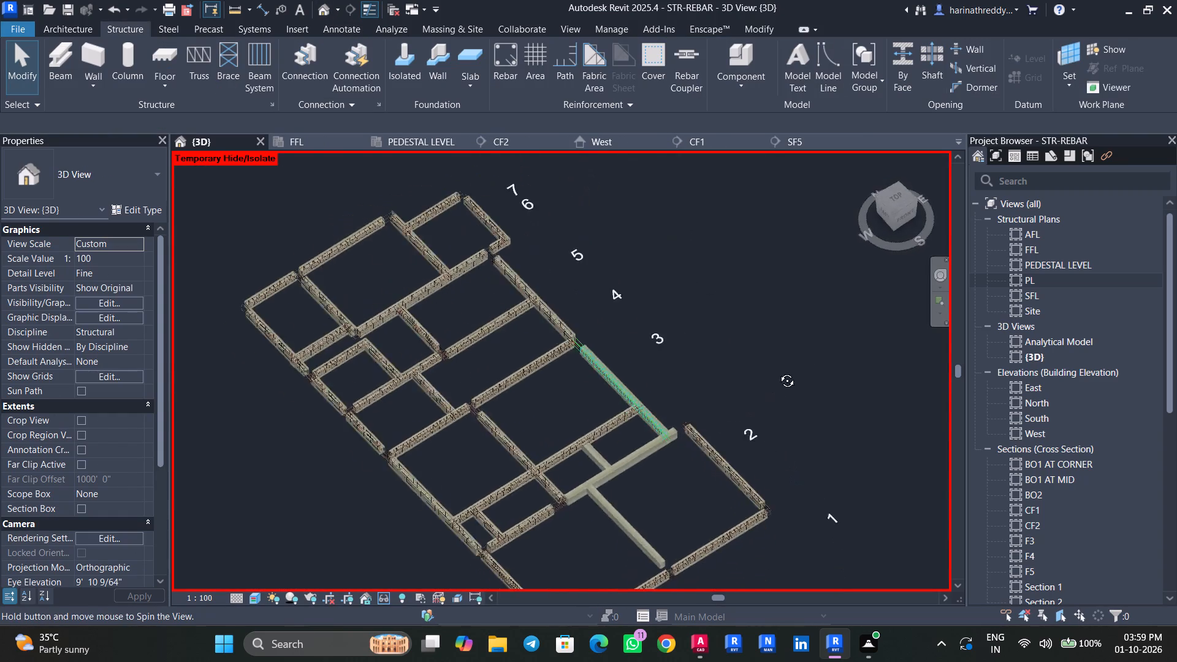
pyautogui.keyDown('shift'); pyautogui.moveTo(778, 371); pyautogui.dragTo(867, 308, button='middle'); pyautogui.keyUp('shift')
pyautogui.scroll(16, 451, 414)
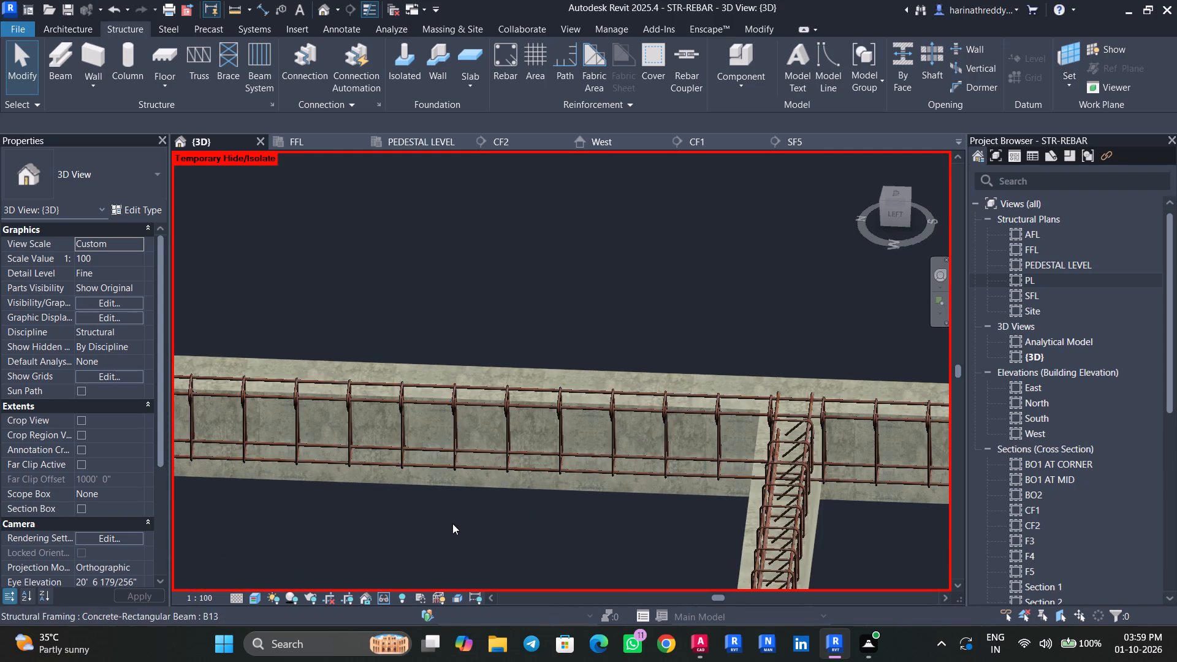
pyautogui.scroll(-3, 453, 519)
pyautogui.moveTo(457, 520); pyautogui.dragTo(686, 520, button='middle')
pyautogui.scroll(4, 298, 477)
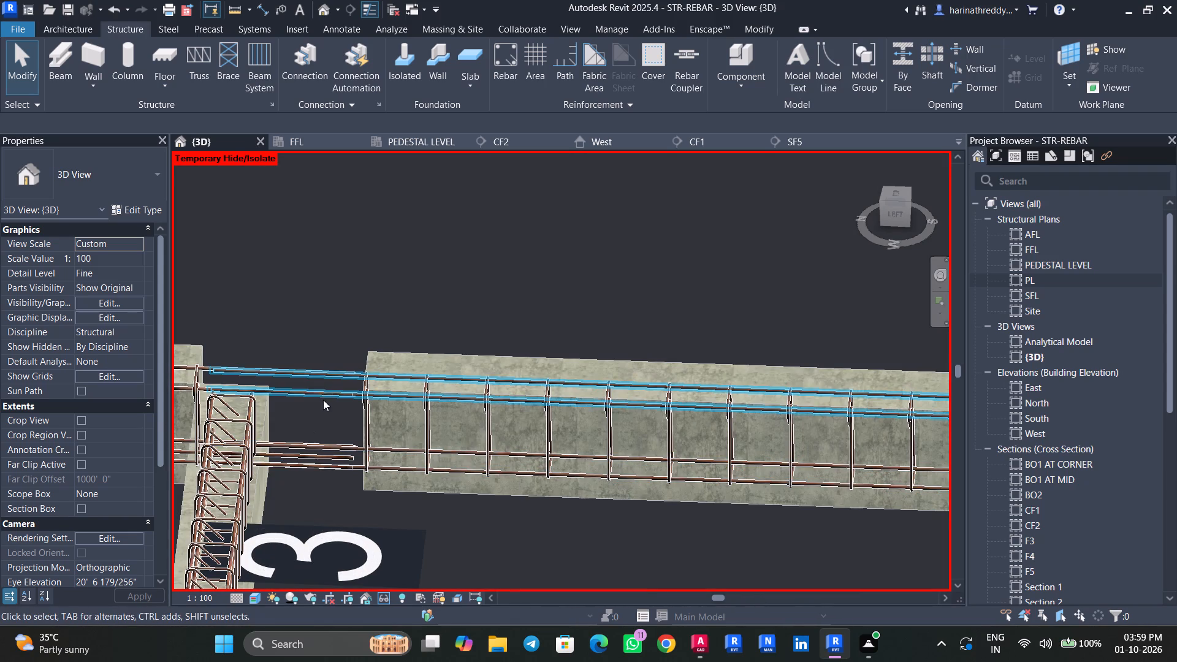
pyautogui.click(312, 386)
pyautogui.scroll(5, 281, 404)
pyautogui.moveTo(281, 410); pyautogui.dragTo(424, 456, button='middle')
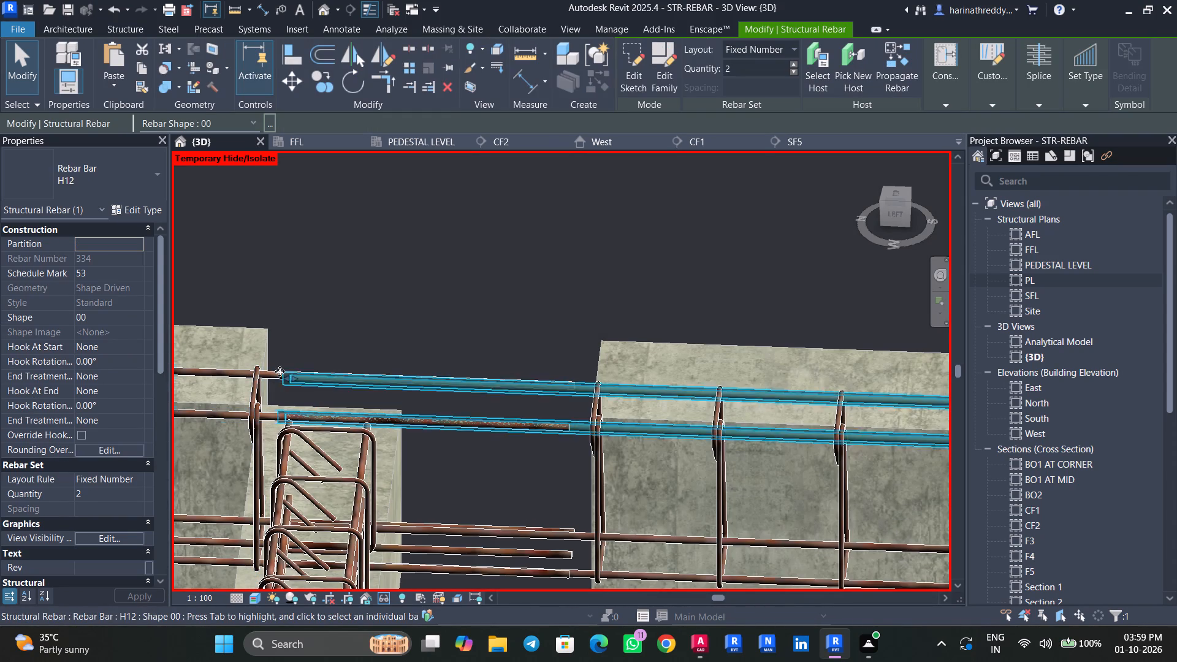
pyautogui.moveTo(293, 378); pyautogui.dragTo(577, 391)
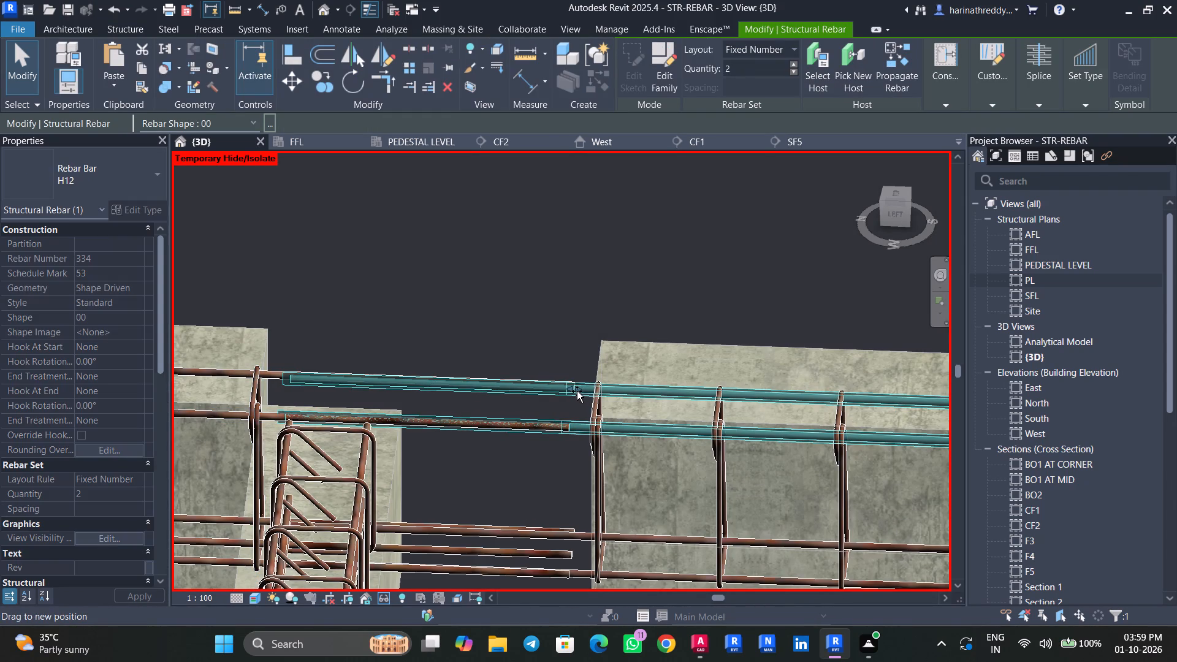
pyautogui.moveTo(577, 391); pyautogui.dragTo(582, 391)
pyautogui.scroll(5, 580, 400)
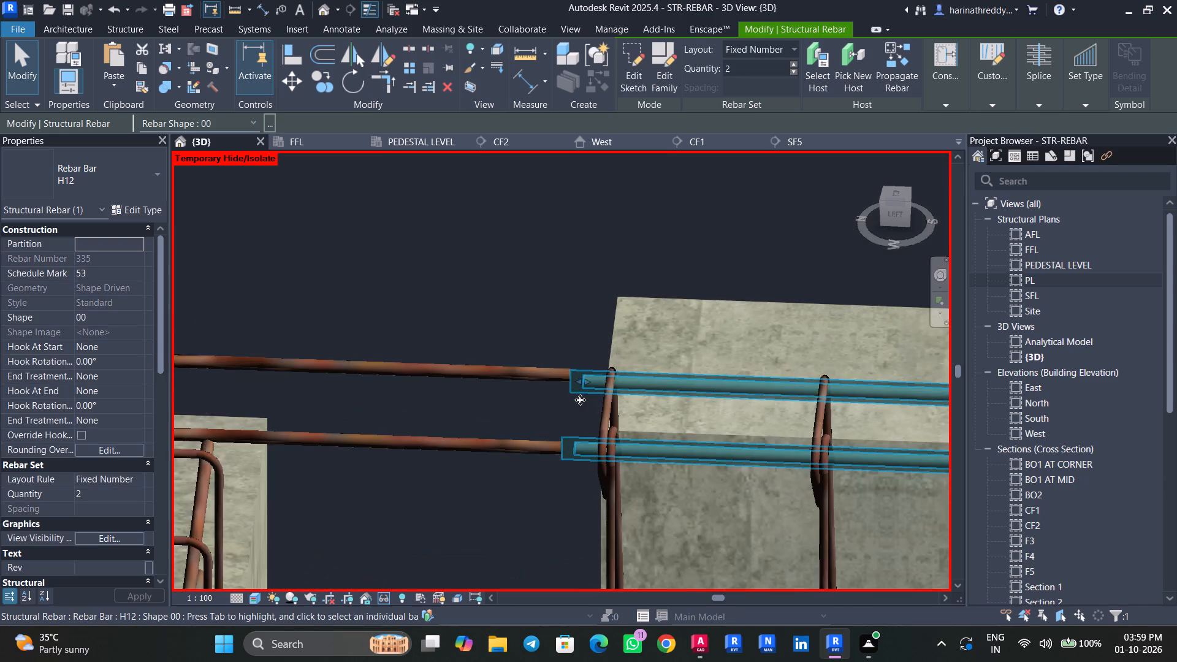
pyautogui.scroll(4, 580, 400)
pyautogui.moveTo(584, 362); pyautogui.dragTo(571, 362)
pyautogui.scroll(-3, 515, 396)
pyautogui.moveTo(514, 392); pyautogui.dragTo(463, 175, button='middle')
pyautogui.press('Escape')
pyautogui.press('Escape')
# Shorten B13's bottom H12 bar pair at its grid 3 end to meet the adjacent beam's bottom bars.
pyautogui.moveTo(492, 393); pyautogui.dragTo(492, 229, button='middle')
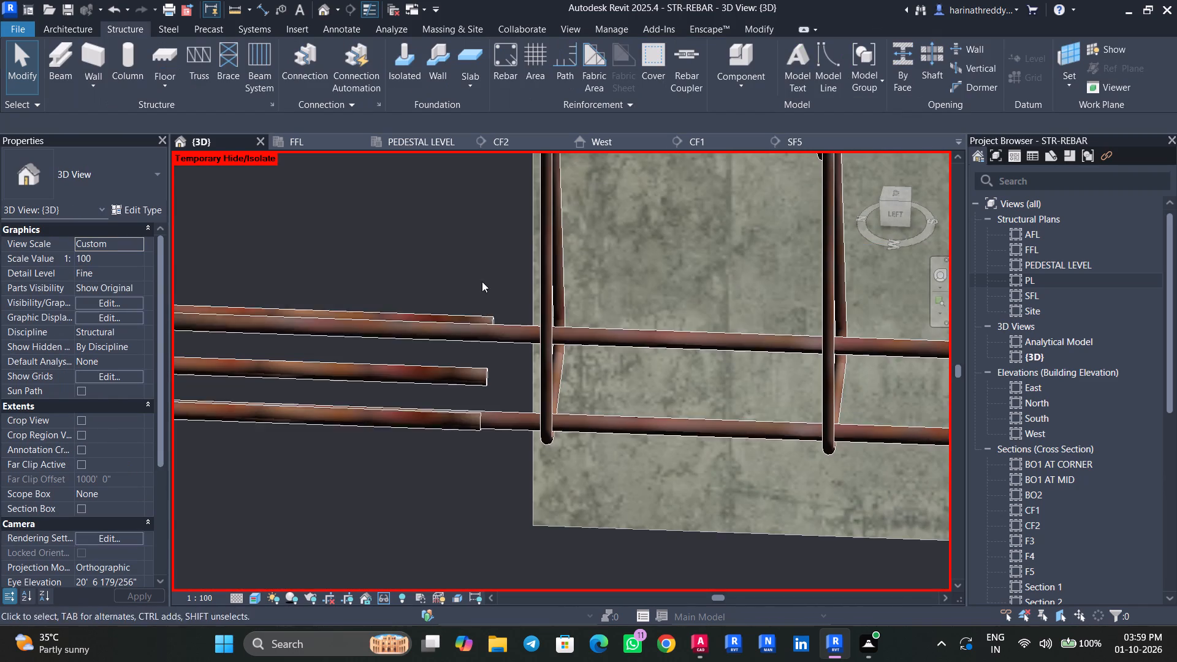
pyautogui.click(620, 339)
pyautogui.scroll(-4, 387, 340)
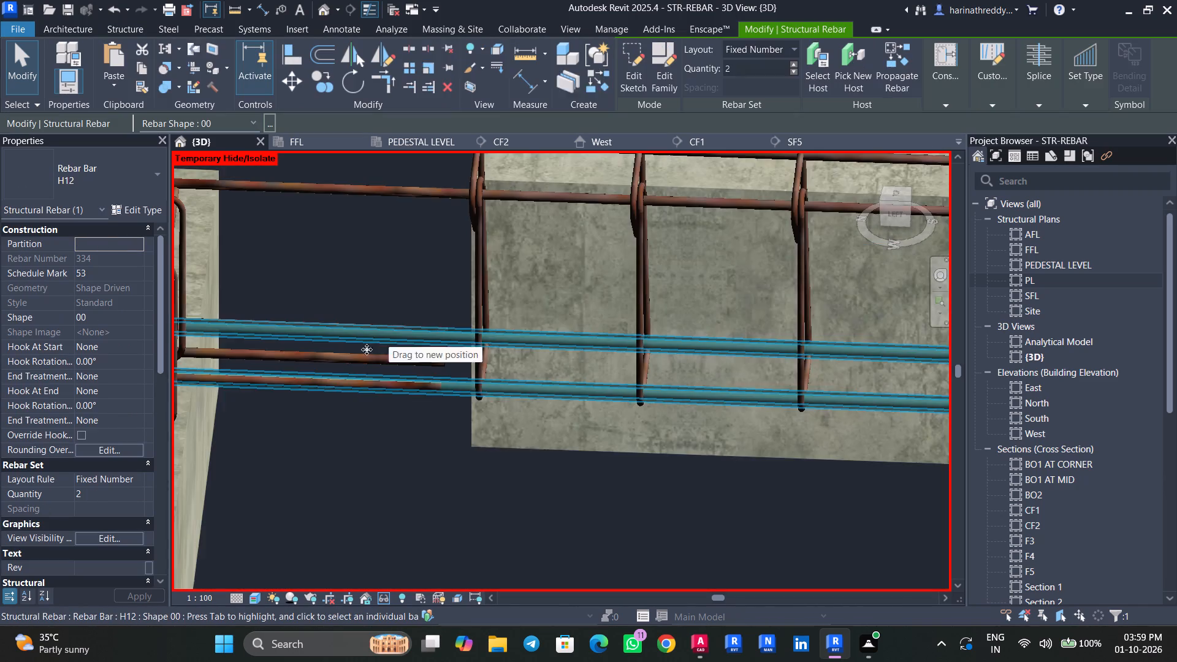
pyautogui.moveTo(347, 348); pyautogui.dragTo(500, 361, button='middle')
pyautogui.scroll(-4, 247, 368)
pyautogui.middleClick(394, 414)
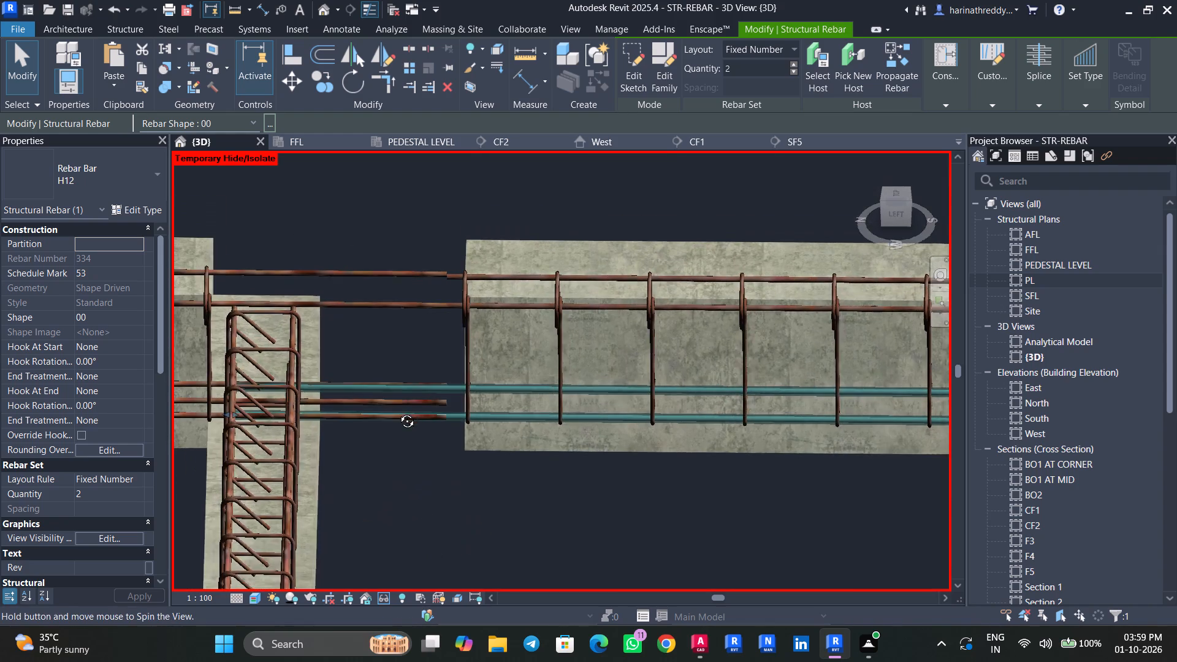
pyautogui.moveTo(235, 386); pyautogui.dragTo(454, 390)
pyautogui.scroll(14, 454, 390)
pyautogui.moveTo(455, 401); pyautogui.dragTo(430, 398)
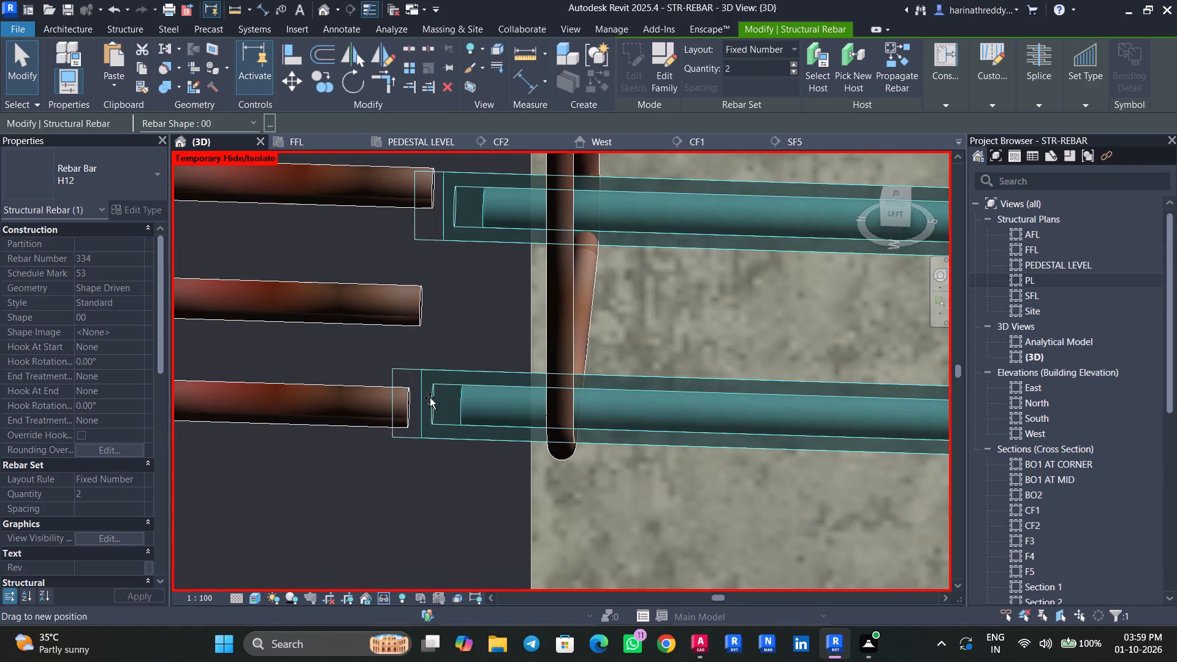
pyautogui.moveTo(430, 398); pyautogui.dragTo(424, 396)
pyautogui.scroll(-6, 411, 425)
pyautogui.press('Escape')
pyautogui.press('Escape')
pyautogui.scroll(-6, 386, 463)
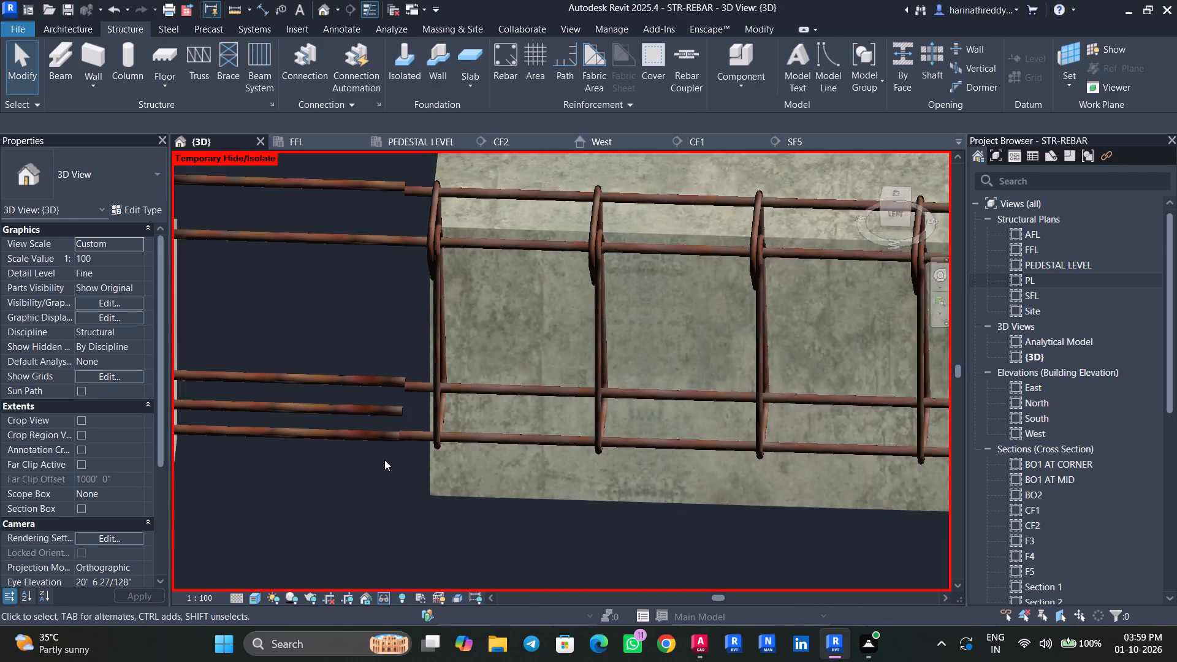
# Extend the adjacent beam's single middle bottom H12 bar into B13, ending at its fifth stirrup from grid 3.
pyautogui.scroll(-9, 384, 460)
pyautogui.scroll(5, 370, 446)
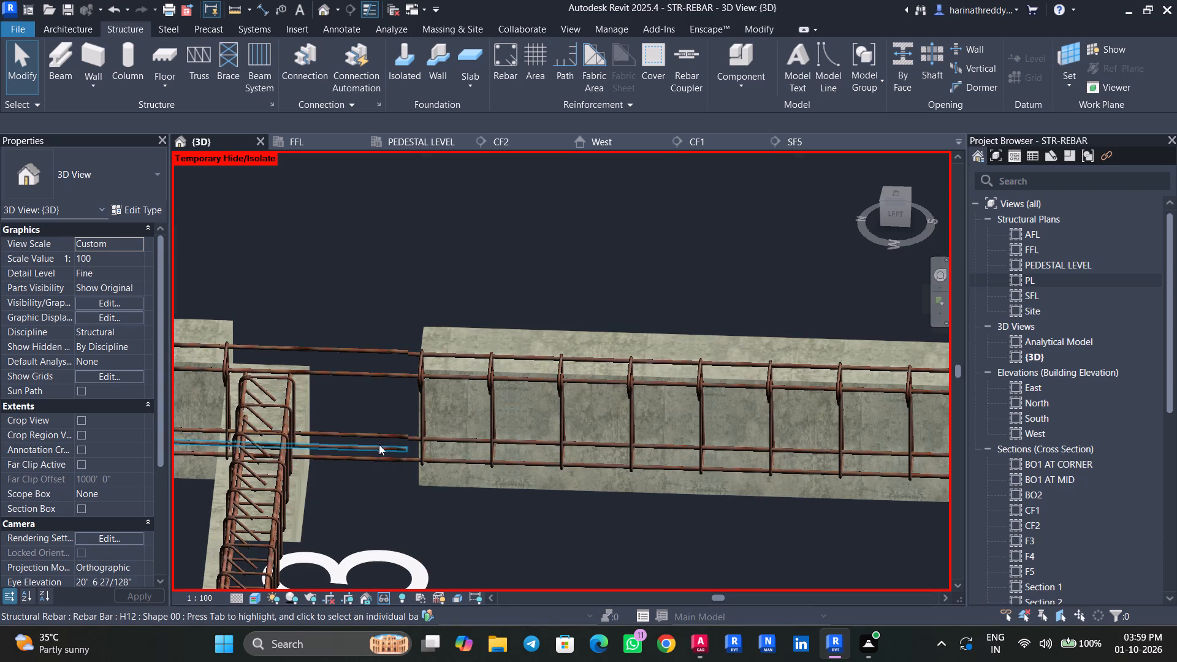
pyautogui.click(379, 444)
pyautogui.scroll(4, 401, 447)
pyautogui.moveTo(416, 447); pyautogui.dragTo(812, 460)
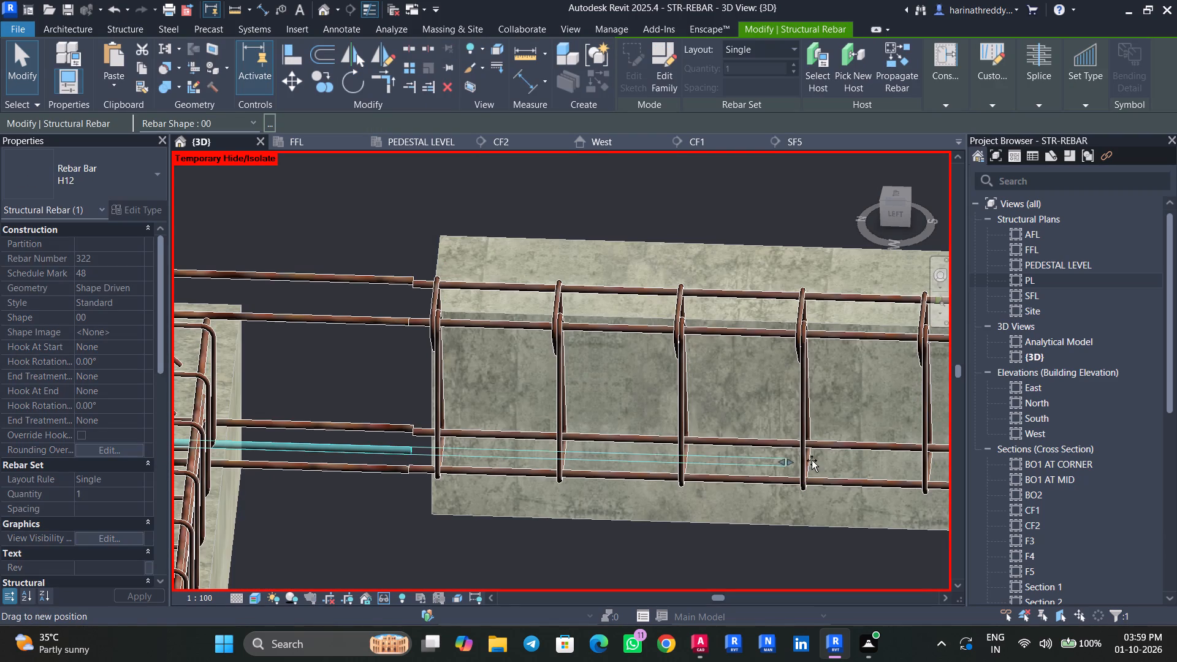
pyautogui.moveTo(812, 460); pyautogui.dragTo(861, 468)
pyautogui.scroll(1, 860, 468)
pyautogui.moveTo(860, 468); pyautogui.dragTo(531, 458, button='middle')
pyautogui.moveTo(537, 452); pyautogui.dragTo(673, 461)
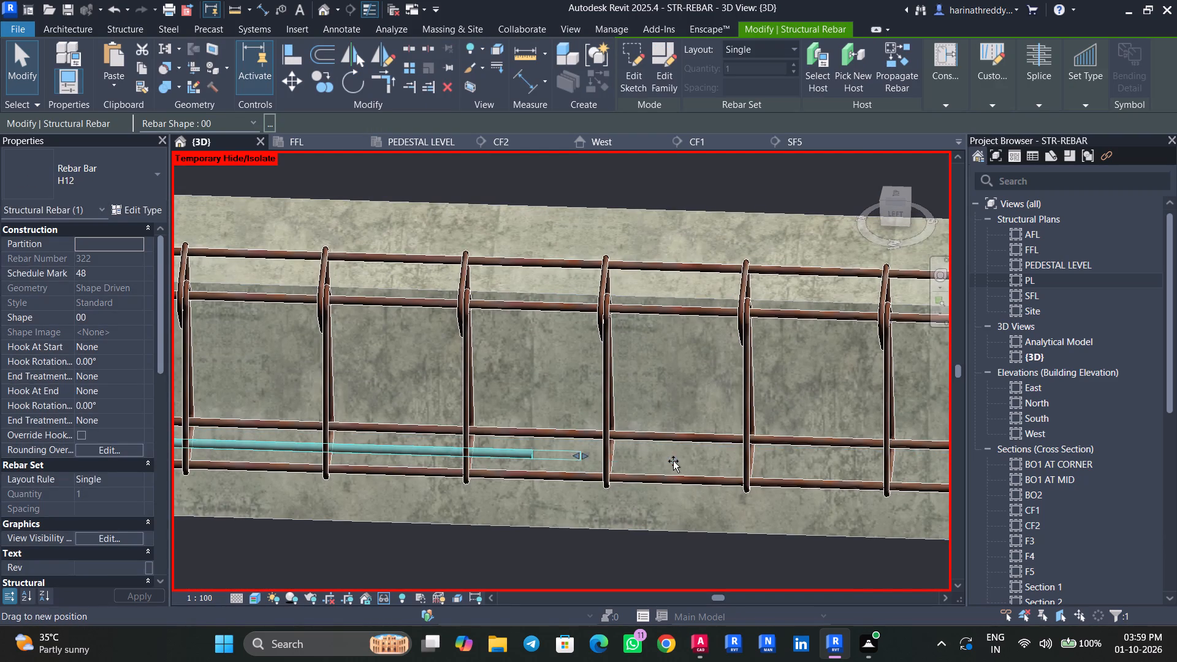
pyautogui.moveTo(673, 461); pyautogui.dragTo(611, 460)
pyautogui.press('Escape')
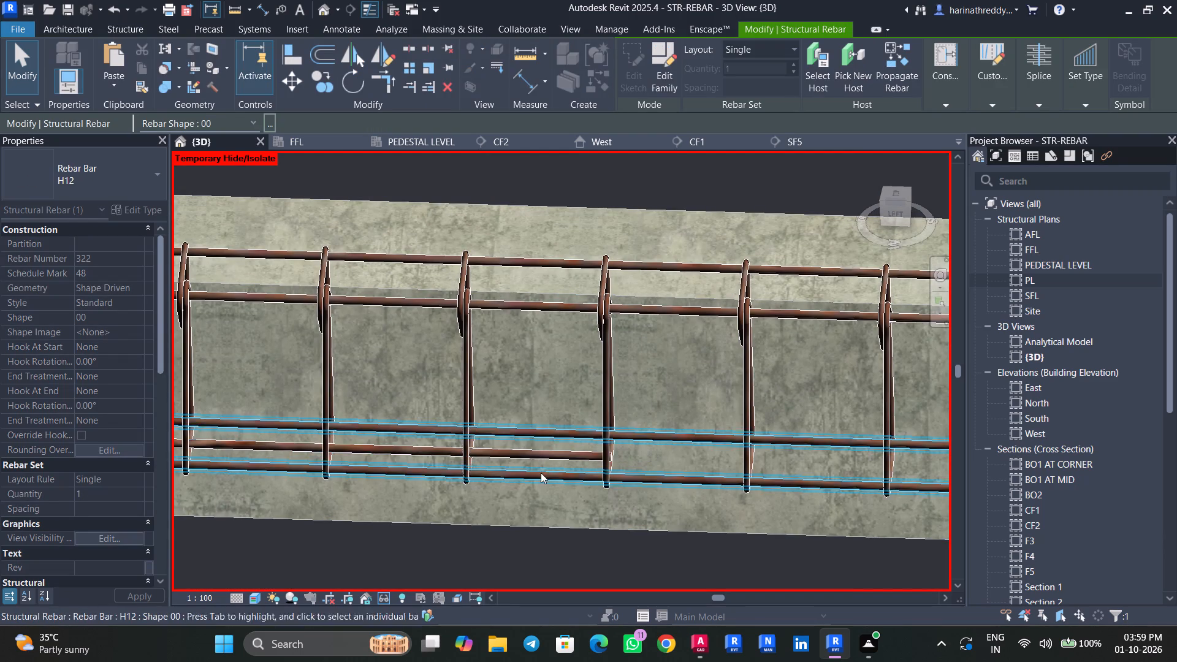
pyautogui.press('Escape')
# Save the model.
pyautogui.scroll(-14, 533, 472)
pyautogui.moveTo(555, 504); pyautogui.dragTo(455, 414, button='middle')
pyautogui.hotkey('ctrl', 's')
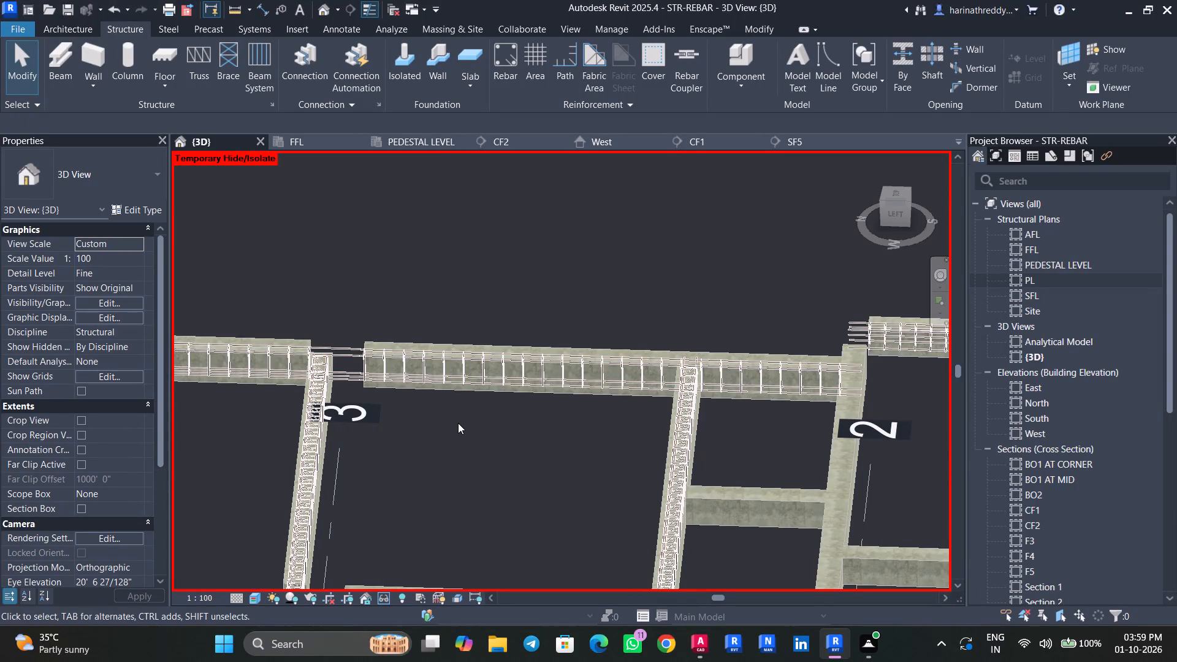
# Check the type of the short unreinforced beam near grid 2 and look for a reinforced beam of the same type nearby.
pyautogui.scroll(-8, 458, 423)
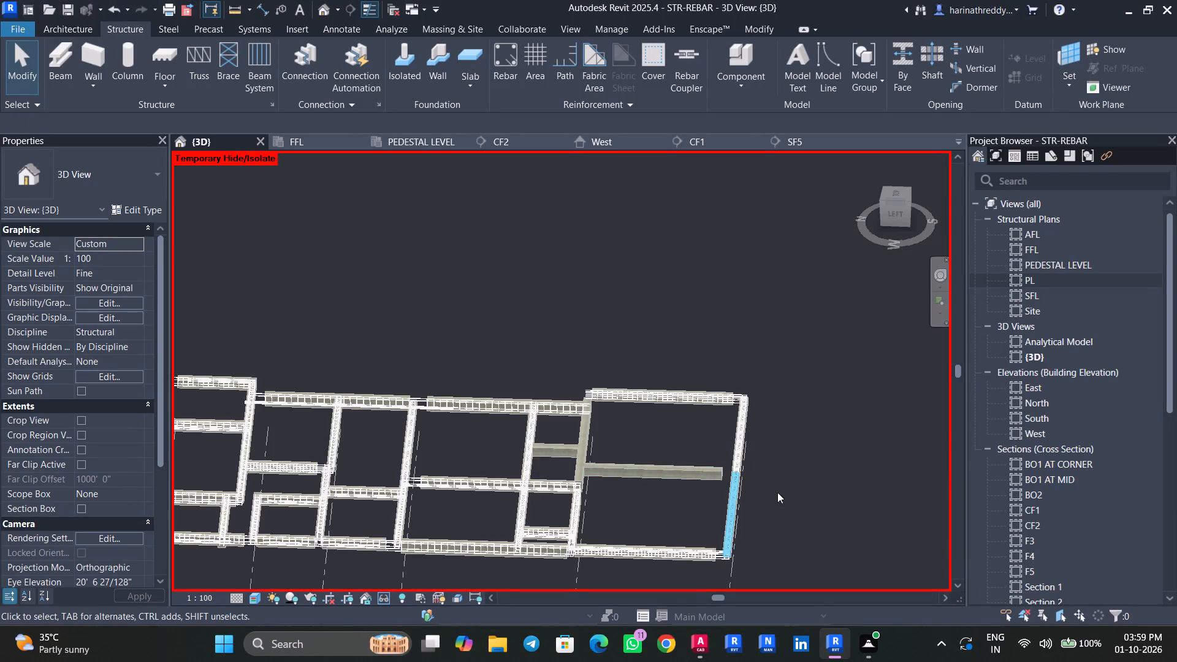
pyautogui.keyDown('shift'); pyautogui.moveTo(802, 507); pyautogui.dragTo(593, 617, button='middle'); pyautogui.keyUp('shift')
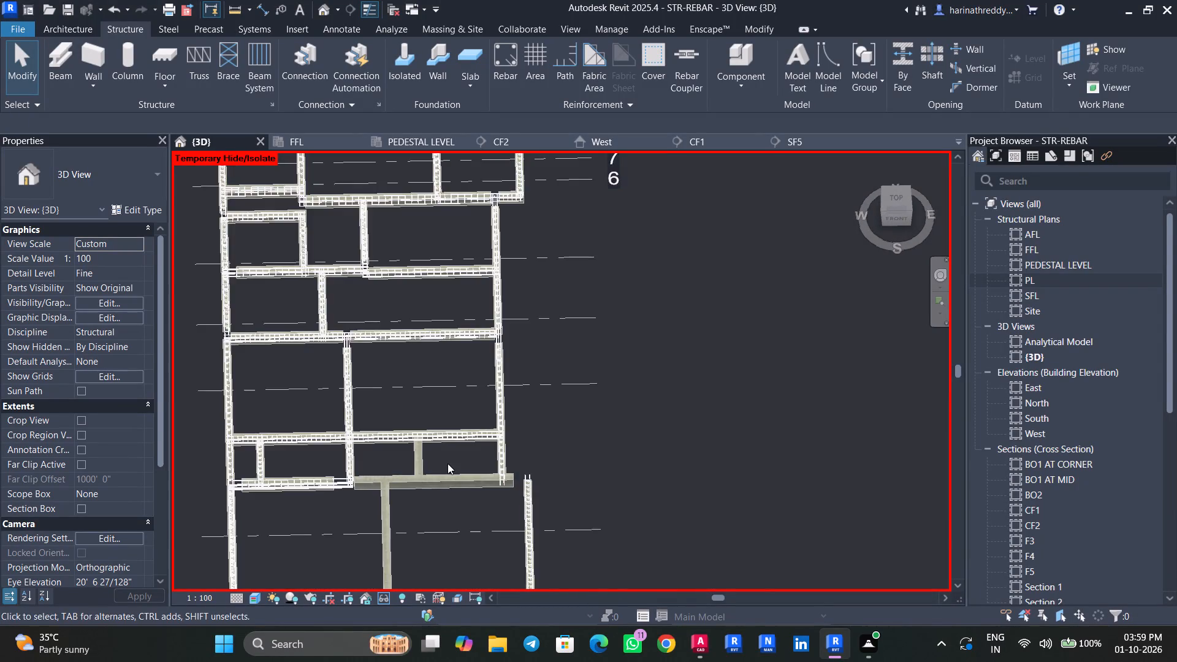
pyautogui.scroll(5, 426, 460)
pyautogui.click(417, 455)
pyautogui.moveTo(466, 454); pyautogui.dragTo(644, 454, button='middle')
pyautogui.scroll(1, 471, 454)
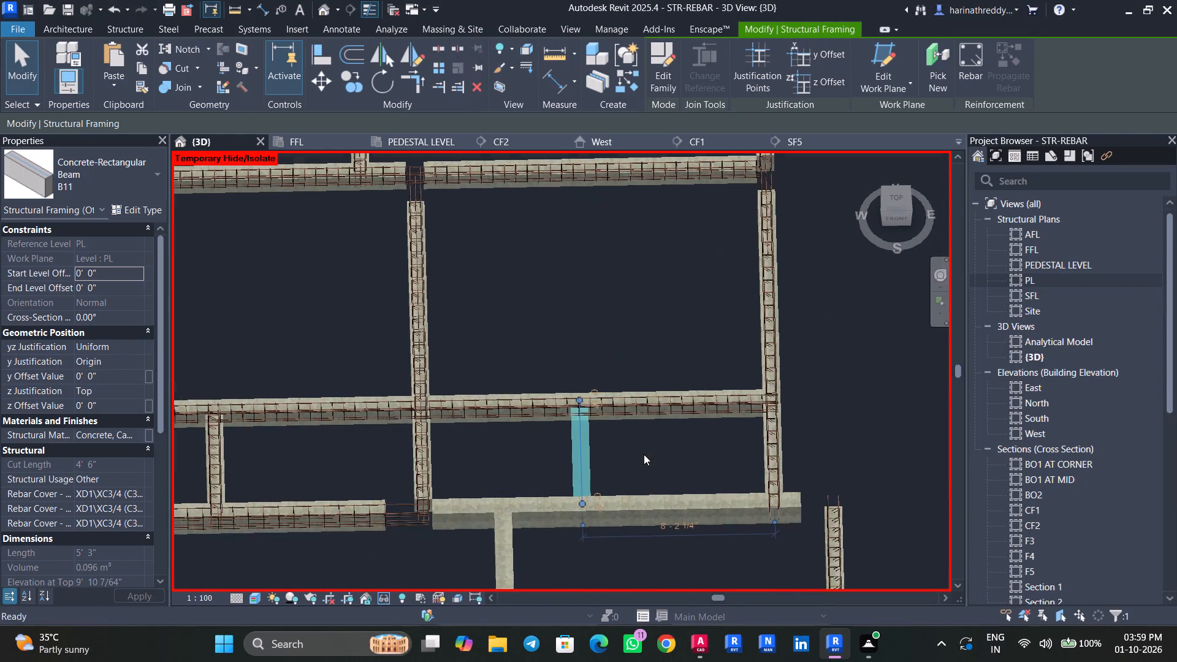
pyautogui.press('Escape')
pyautogui.press('Escape')
pyautogui.scroll(5, 334, 485)
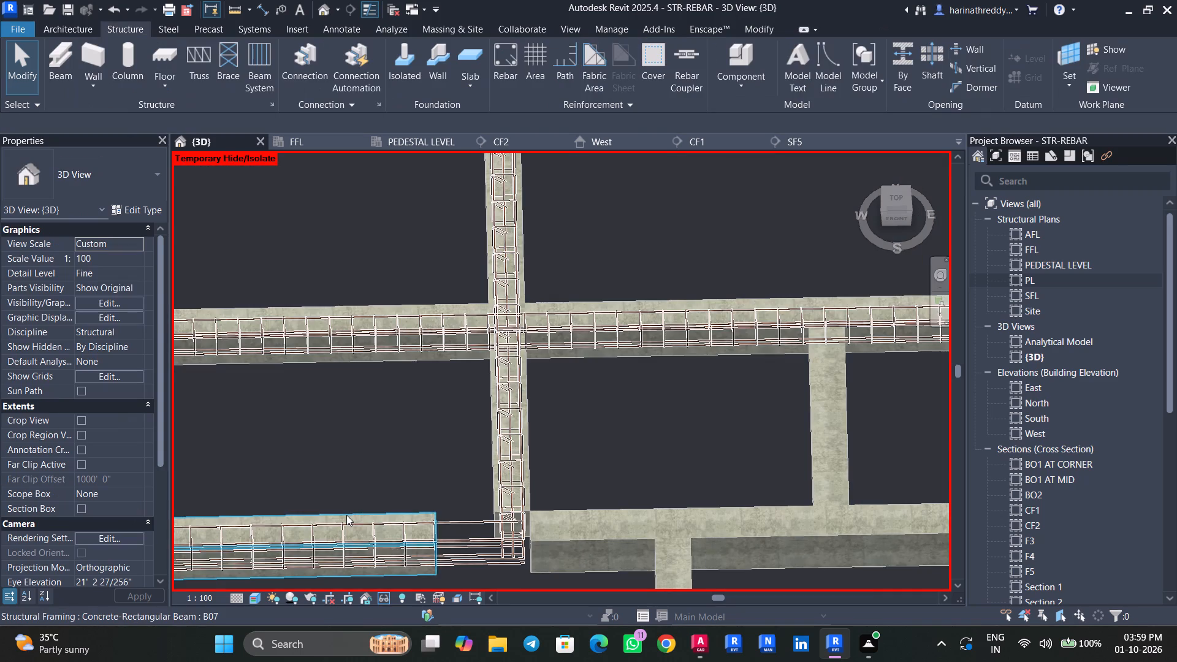
pyautogui.click(346, 515)
pyautogui.scroll(-3, 368, 477)
pyautogui.press('Escape')
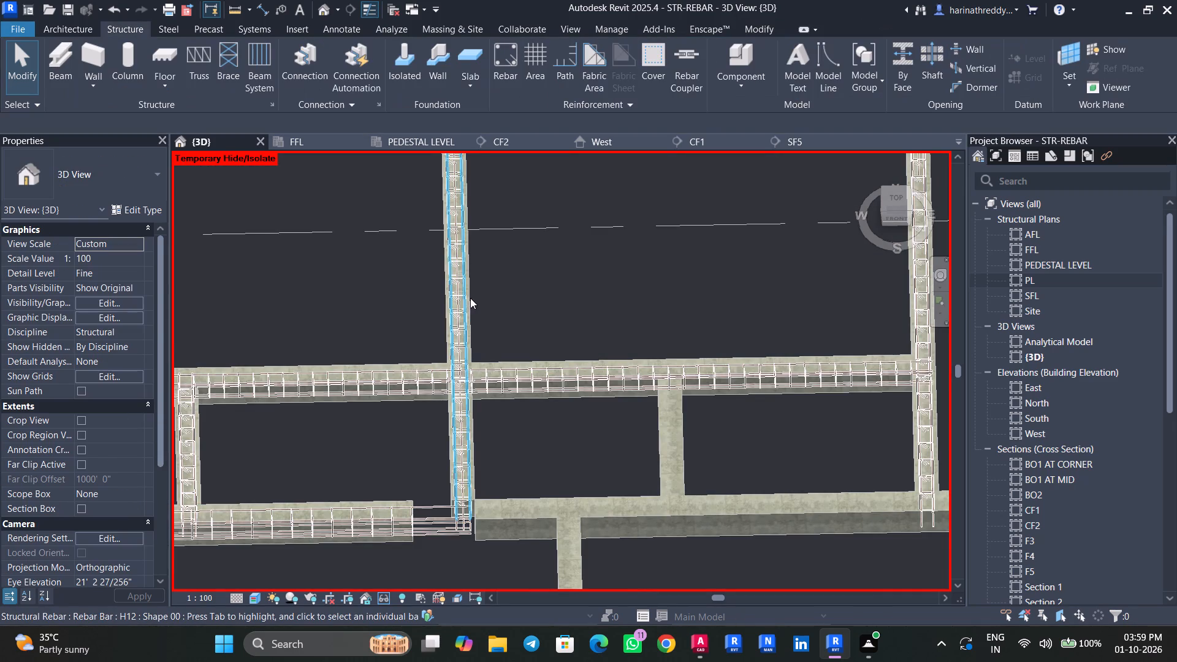
# Propagate the rebar from the reinforced B11 beam to the short unreinforced B11 beam near grid 2, aligned by host.
pyautogui.scroll(6, 477, 295)
pyautogui.click(462, 294)
pyautogui.scroll(-5, 462, 294)
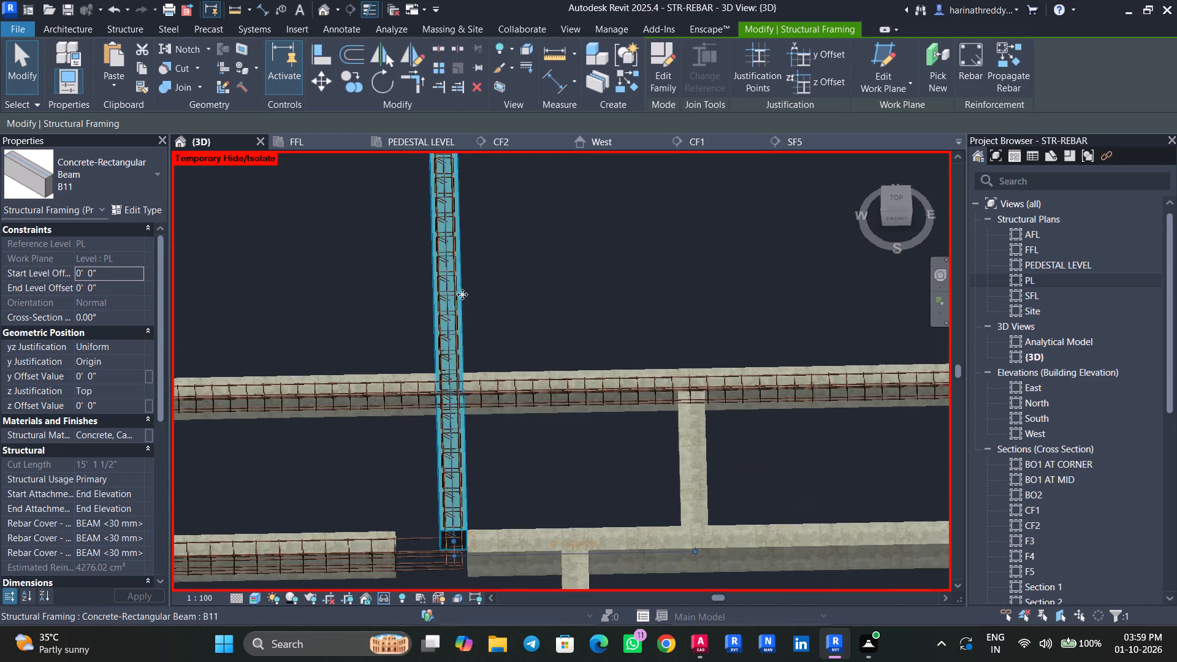
pyautogui.click(1011, 75)
pyautogui.click(704, 464)
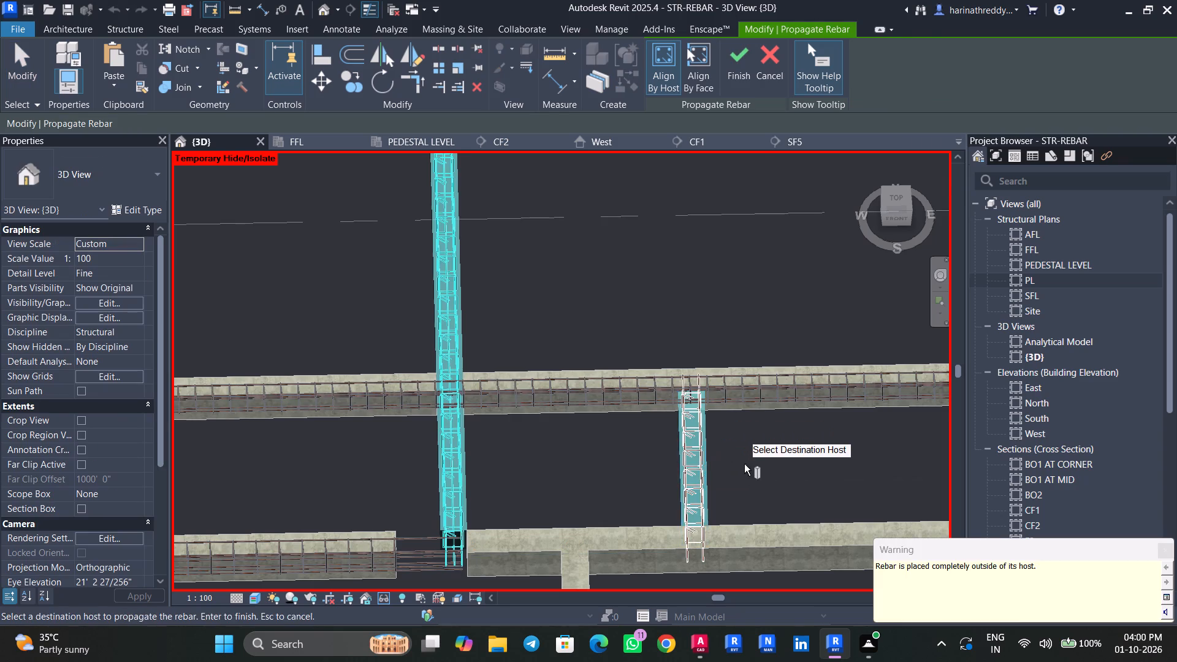
pyautogui.keyDown('shift'); pyautogui.moveTo(745, 465); pyautogui.dragTo(840, 414, button='middle'); pyautogui.keyUp('shift')
pyautogui.moveTo(815, 397); pyautogui.dragTo(533, 249, button='middle')
pyautogui.scroll(1, 533, 249)
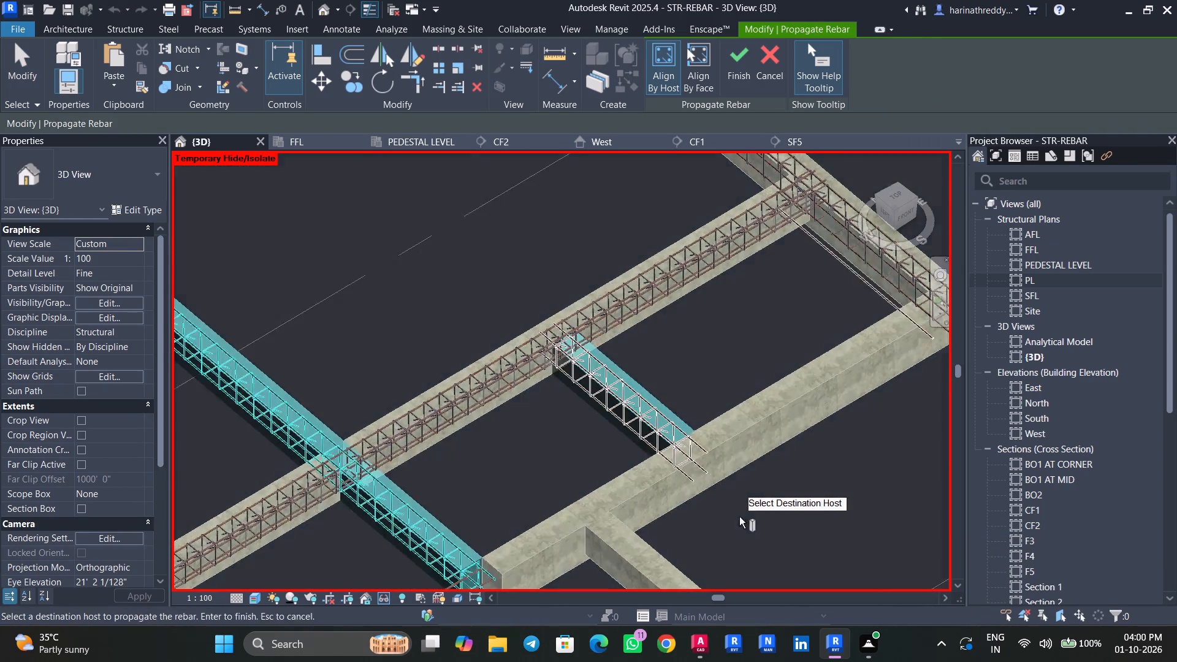
pyautogui.keyDown('shift'); pyautogui.moveTo(739, 516); pyautogui.dragTo(800, 448, button='middle'); pyautogui.keyUp('shift')
pyautogui.scroll(11, 841, 309)
pyautogui.moveTo(767, 362); pyautogui.dragTo(636, 457, button='middle')
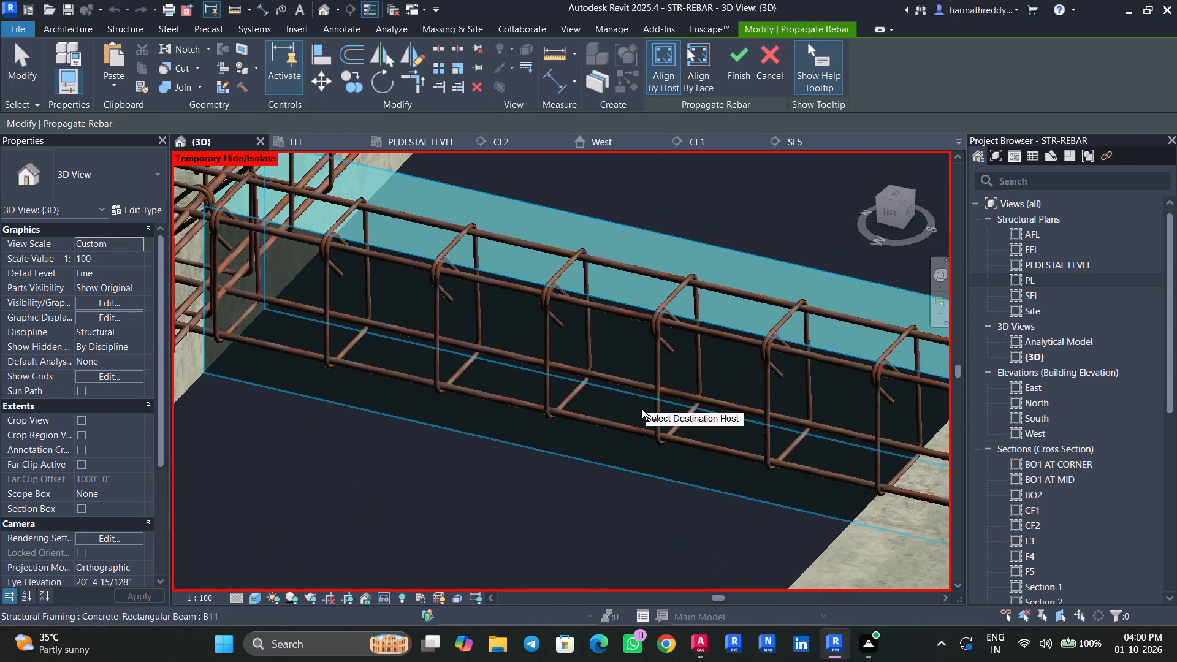
pyautogui.click(750, 66)
pyautogui.press('Escape')
pyautogui.press('Escape')
# Shift the short B11 beam's H8 stirrup set slightly along the beam, away from the supporting beam's face.
pyautogui.click(654, 245)
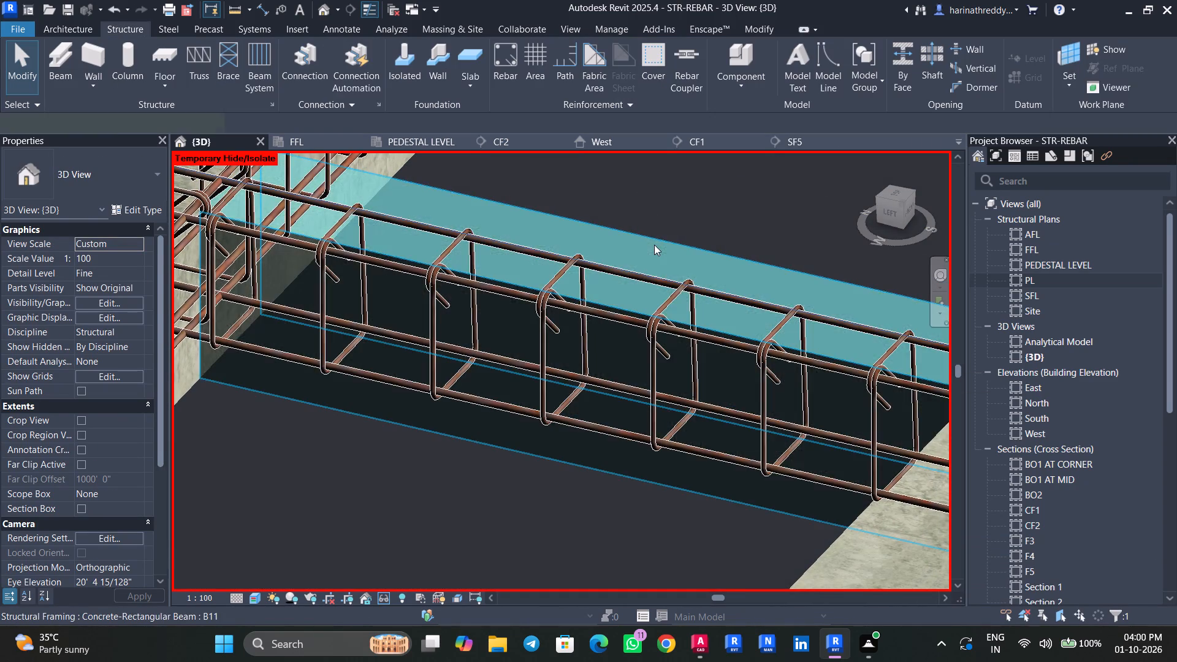
pyautogui.scroll(-9, 654, 245)
pyautogui.keyDown('shift'); pyautogui.moveTo(589, 340); pyautogui.dragTo(608, 329, button='middle'); pyautogui.keyUp('shift')
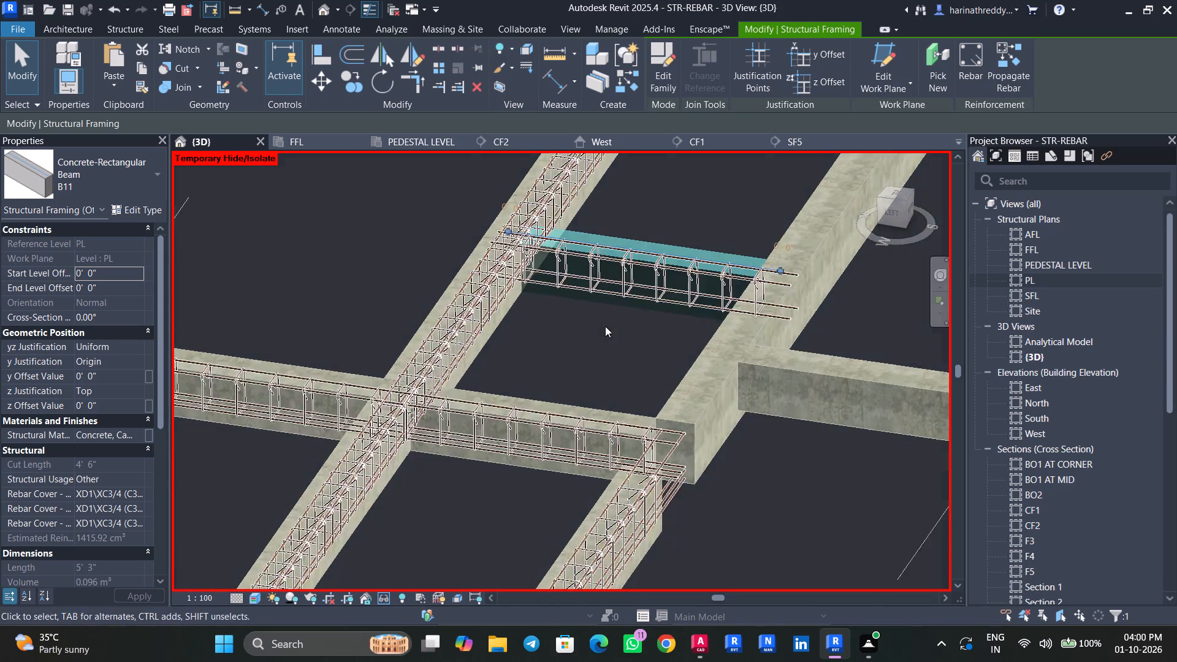
pyautogui.moveTo(606, 329); pyautogui.dragTo(629, 415, button='middle')
pyautogui.scroll(8, 489, 341)
pyautogui.press('Escape')
pyautogui.click(619, 342)
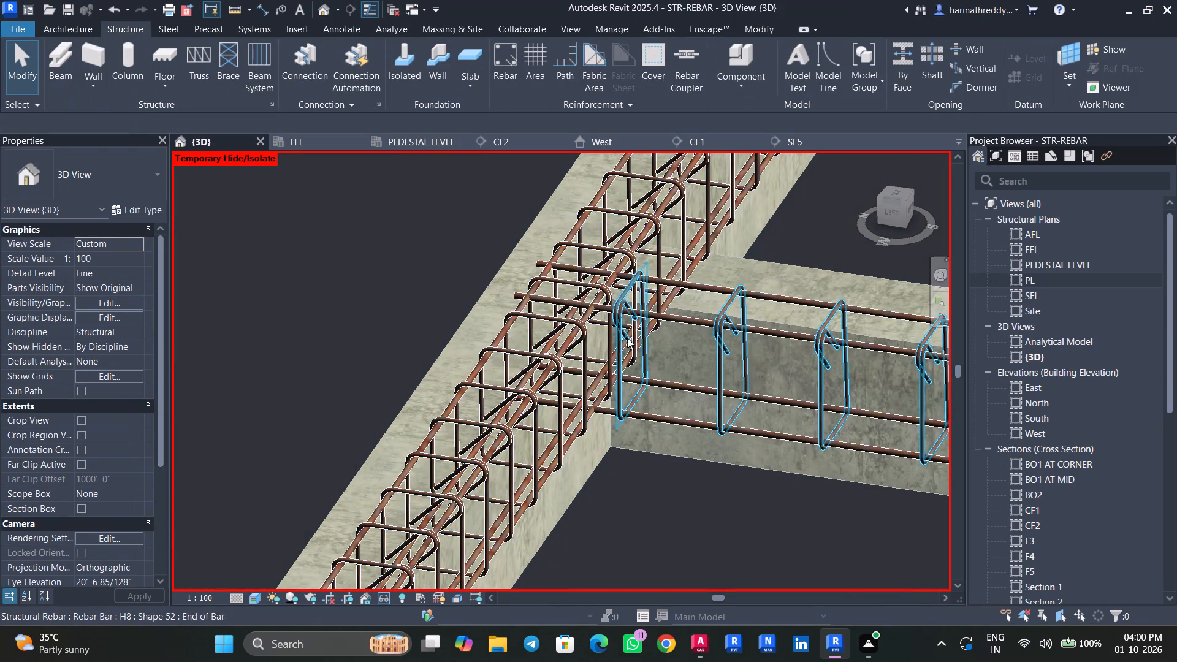
pyautogui.moveTo(634, 343); pyautogui.dragTo(653, 350)
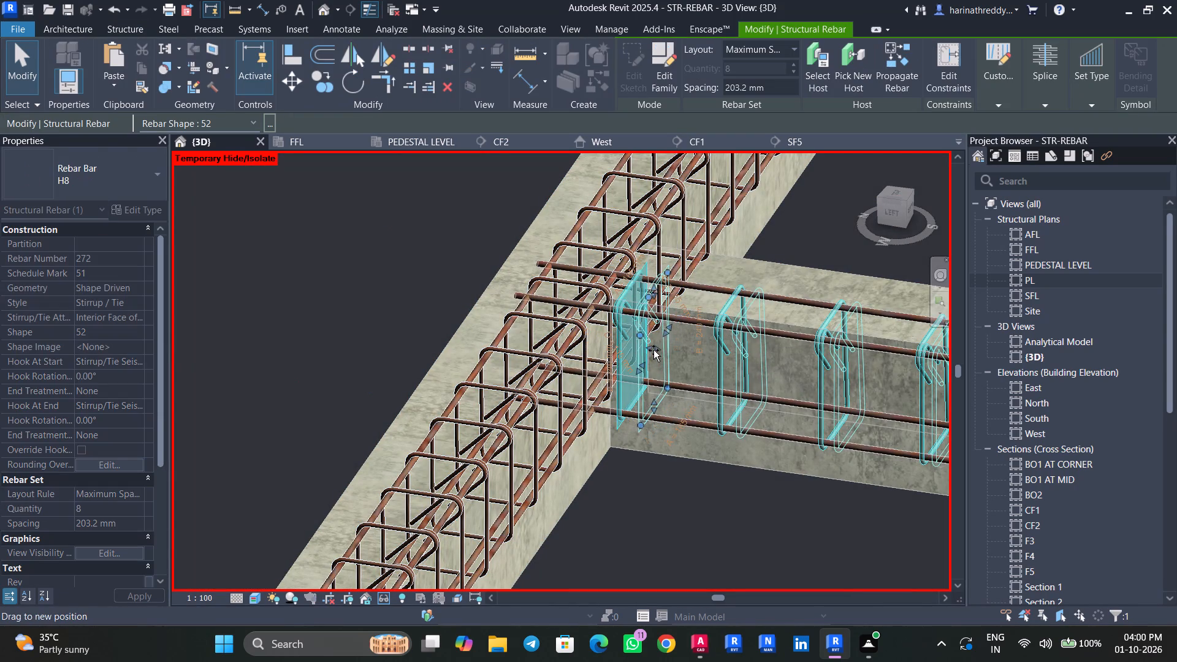
pyautogui.press('Escape')
pyautogui.press('Escape')
pyautogui.press('Escape')
# Examine the short B11 beam's rebar at both joints and check the types of the remaining unreinforced beams around grid 2.
pyautogui.scroll(-4, 614, 434)
pyautogui.moveTo(822, 490); pyautogui.dragTo(497, 443, button='middle')
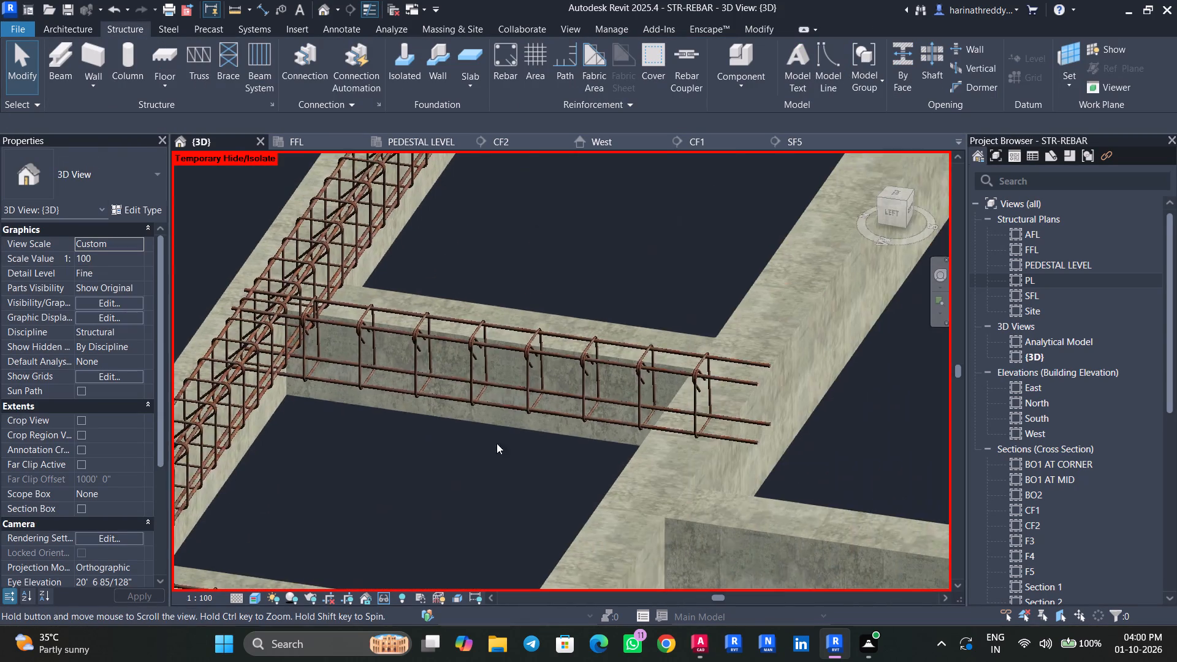
pyautogui.keyDown('shift'); pyautogui.moveTo(785, 465); pyautogui.dragTo(852, 424, button='middle'); pyautogui.keyUp('shift')
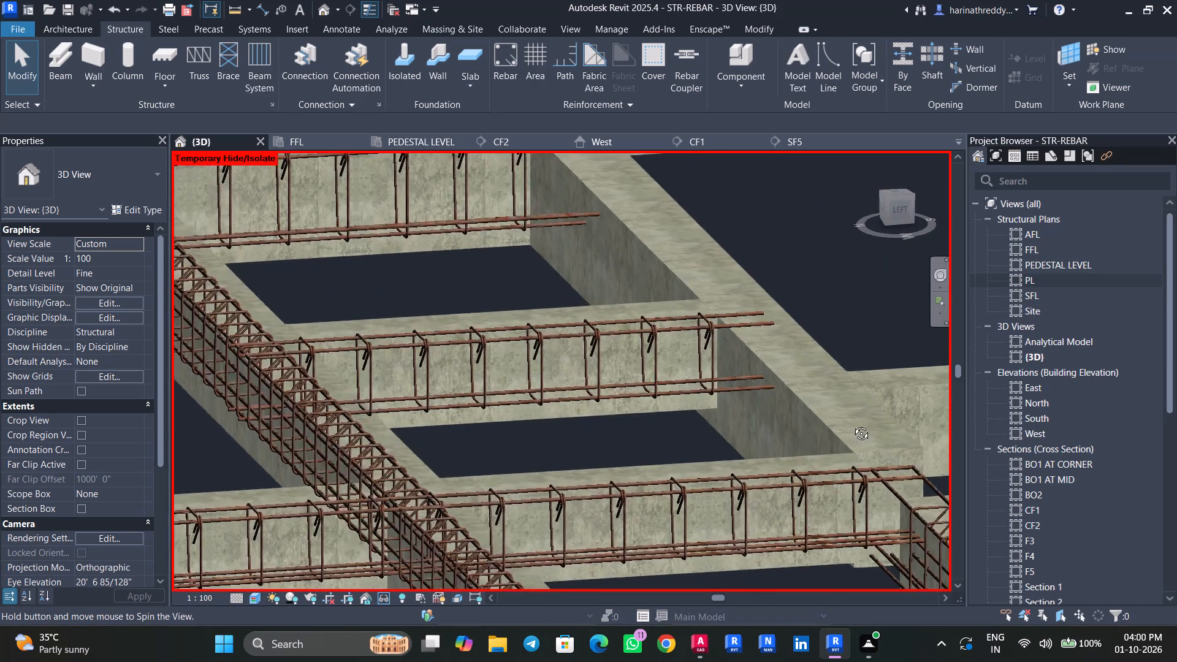
pyautogui.keyDown('shift'); pyautogui.moveTo(852, 424); pyautogui.dragTo(737, 494, button='middle'); pyautogui.keyUp('shift')
pyautogui.scroll(-7, 548, 490)
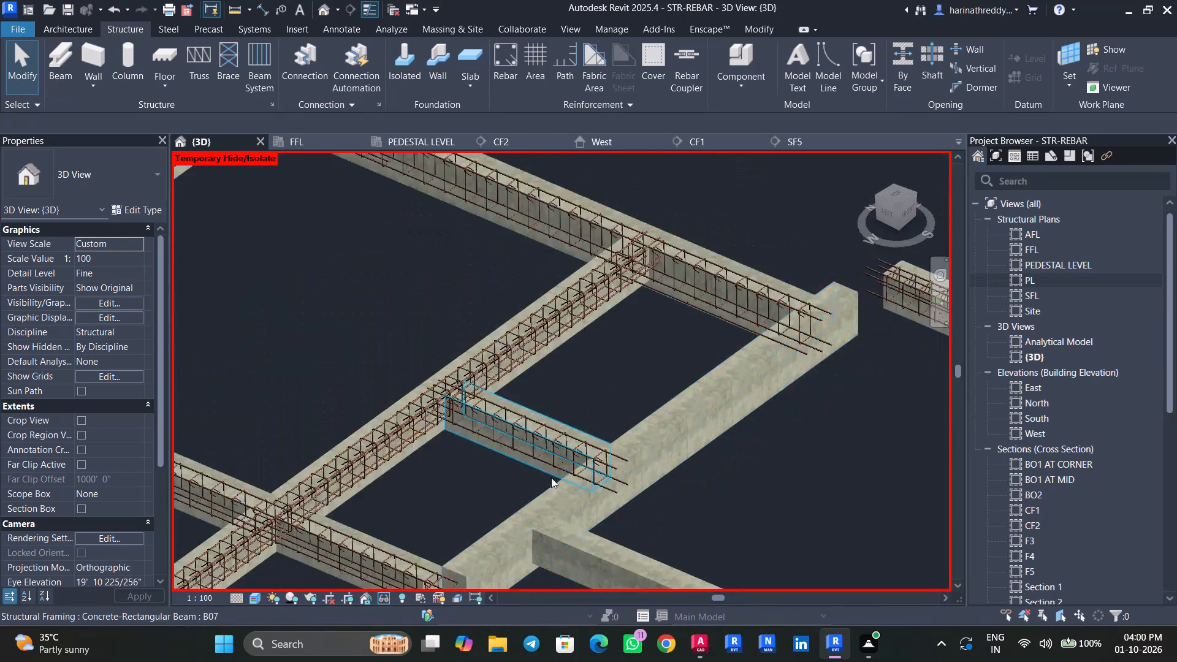
pyautogui.scroll(-1, 551, 477)
pyautogui.click(652, 432)
pyautogui.moveTo(729, 471); pyautogui.dragTo(757, 370, button='middle')
pyautogui.scroll(-5, 757, 370)
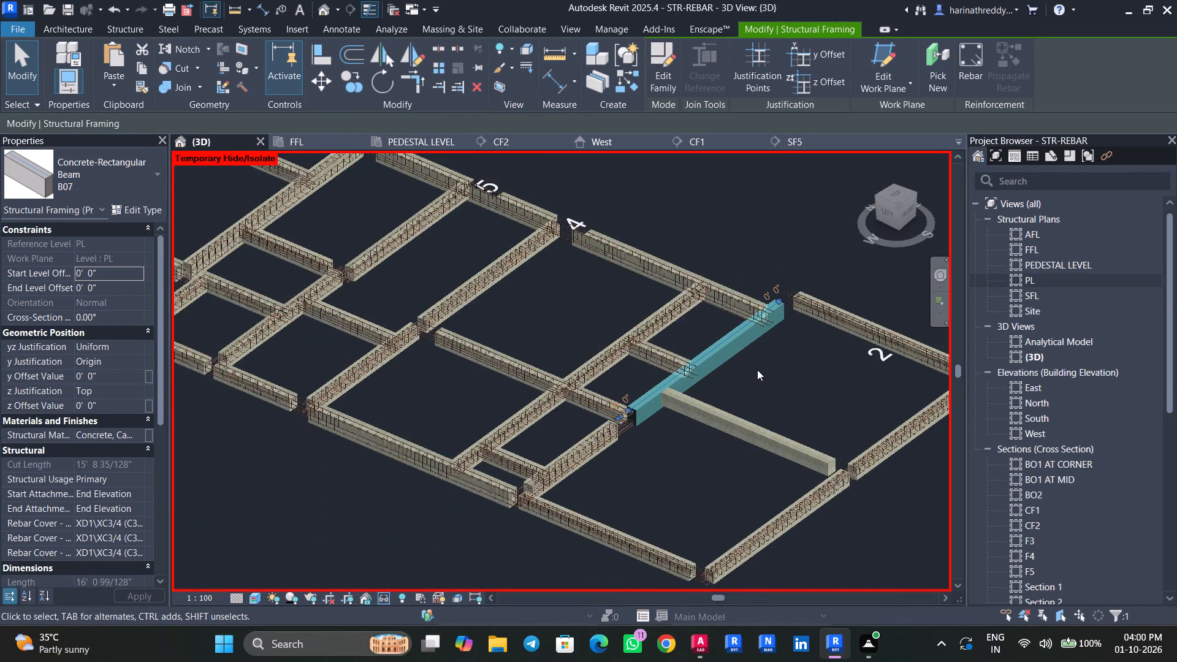
pyautogui.scroll(-3, 756, 375)
pyautogui.keyDown('shift'); pyautogui.moveTo(809, 384); pyautogui.dragTo(770, 396, button='middle'); pyautogui.keyUp('shift')
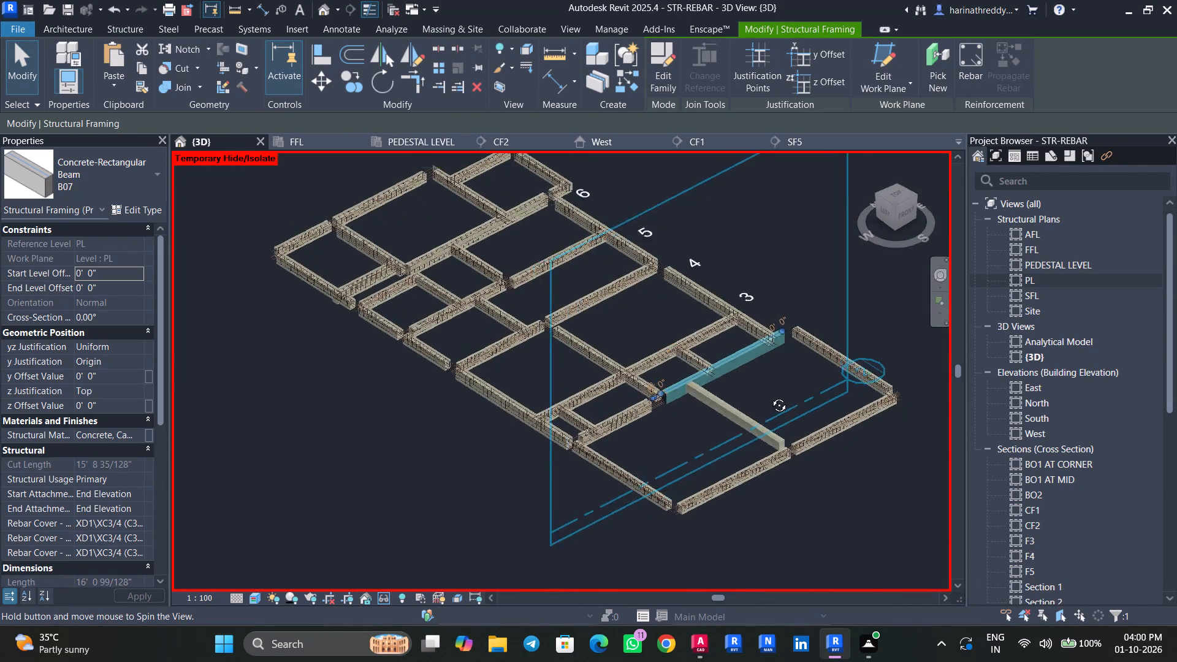
pyautogui.keyDown('shift'); pyautogui.moveTo(770, 396); pyautogui.dragTo(740, 490, button='middle'); pyautogui.keyUp('shift')
pyautogui.scroll(4, 708, 449)
pyautogui.press('Escape')
pyautogui.click(708, 449)
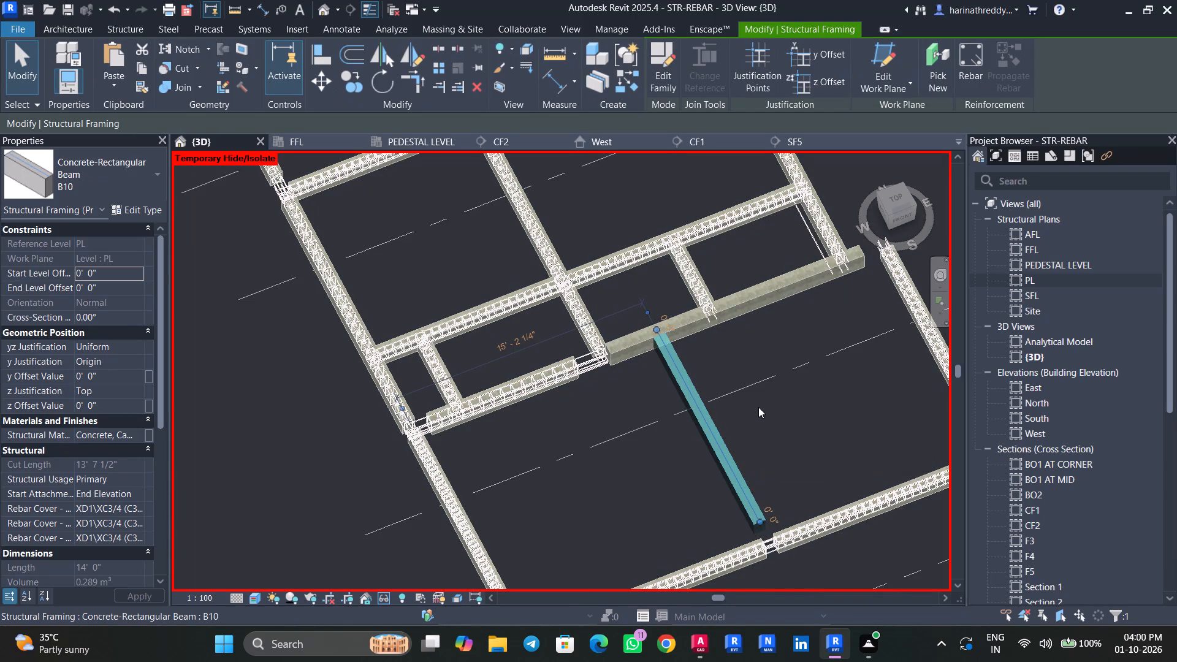
pyautogui.press('Escape')
pyautogui.press('Escape')
pyautogui.click(664, 318)
pyautogui.press('Escape')
pyautogui.press('Escape')
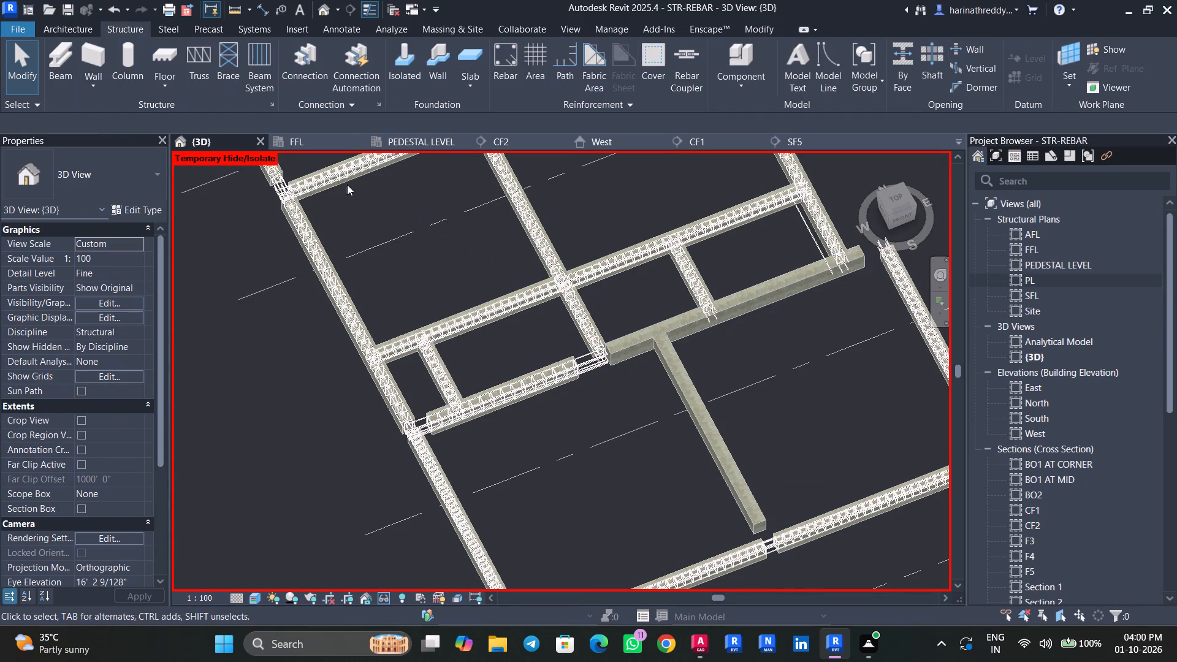
# In the PL structural plan, cut a section across the unreinforced B07 beam on grid 2, just east of the short B11 beam.
pyautogui.doubleClick(1047, 276)
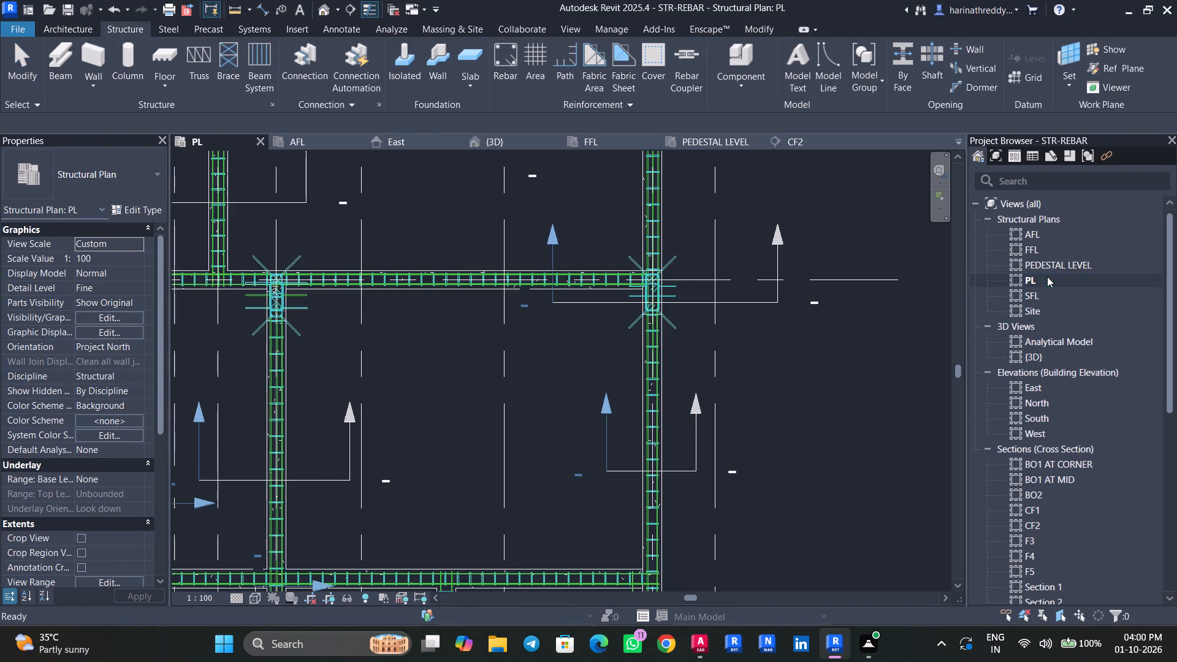
pyautogui.scroll(-5, 584, 393)
pyautogui.moveTo(703, 454); pyautogui.dragTo(811, 286, button='middle')
pyautogui.scroll(4, 657, 410)
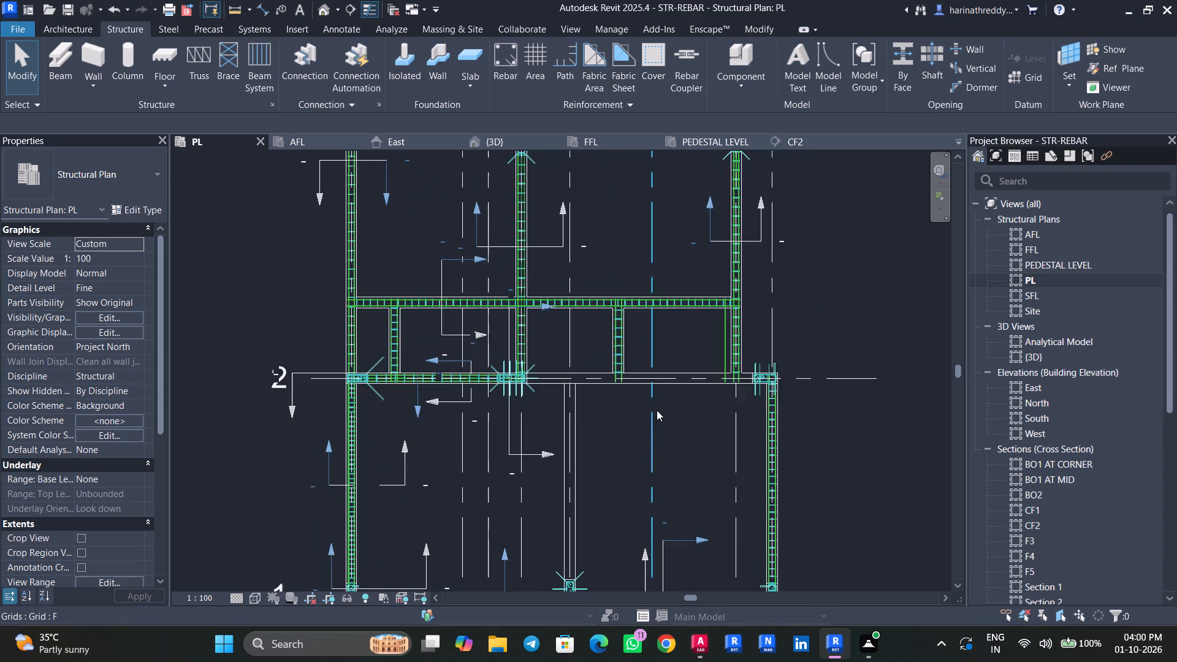
pyautogui.click(354, 14)
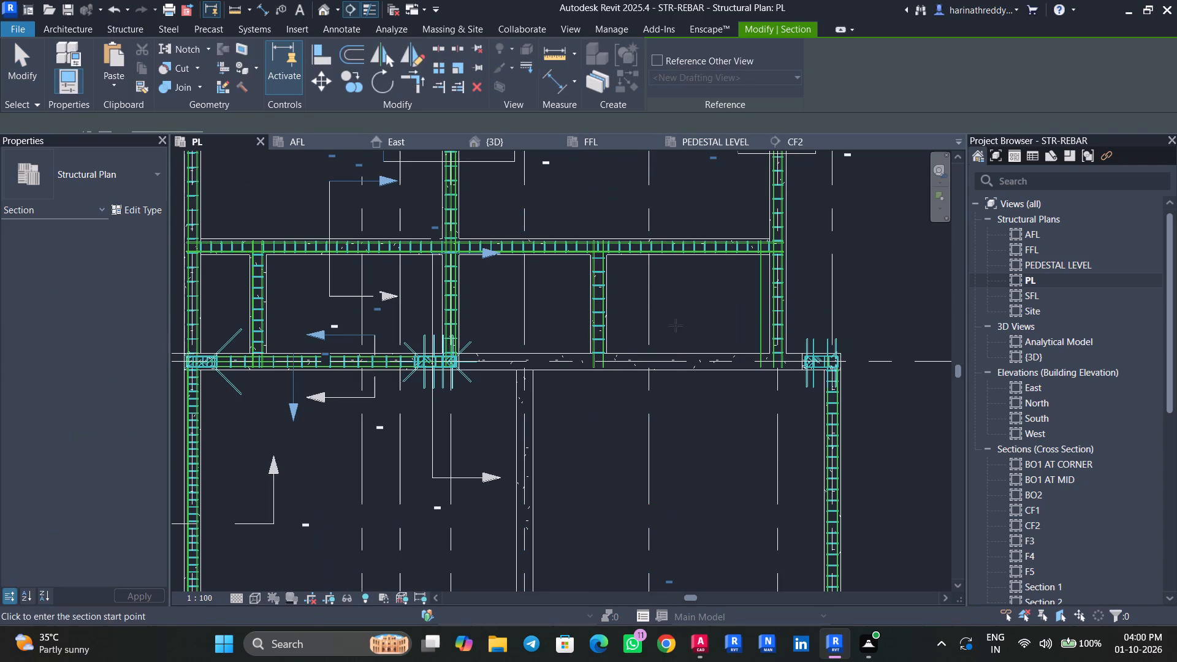
pyautogui.click(676, 325)
pyautogui.click(680, 406)
pyautogui.press('Escape')
pyautogui.press('Escape')
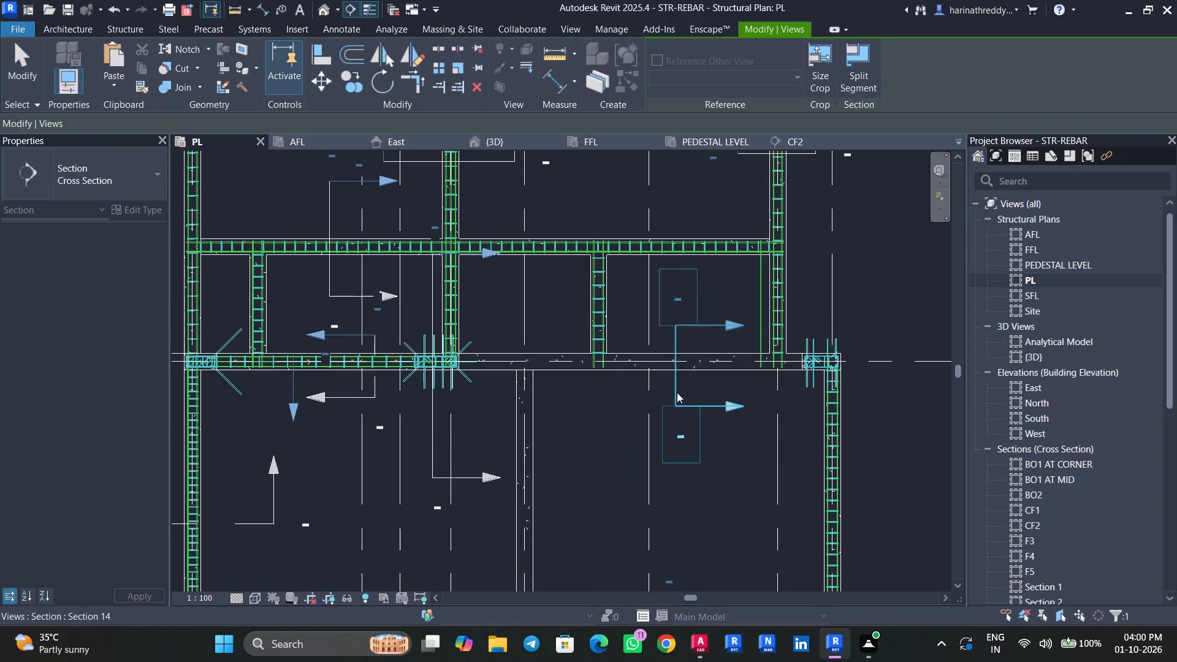
# Flip the new B07 section to face the short B11 beam and reduce its view depth to about 2' 6".
pyautogui.click(671, 385)
pyautogui.click(601, 378)
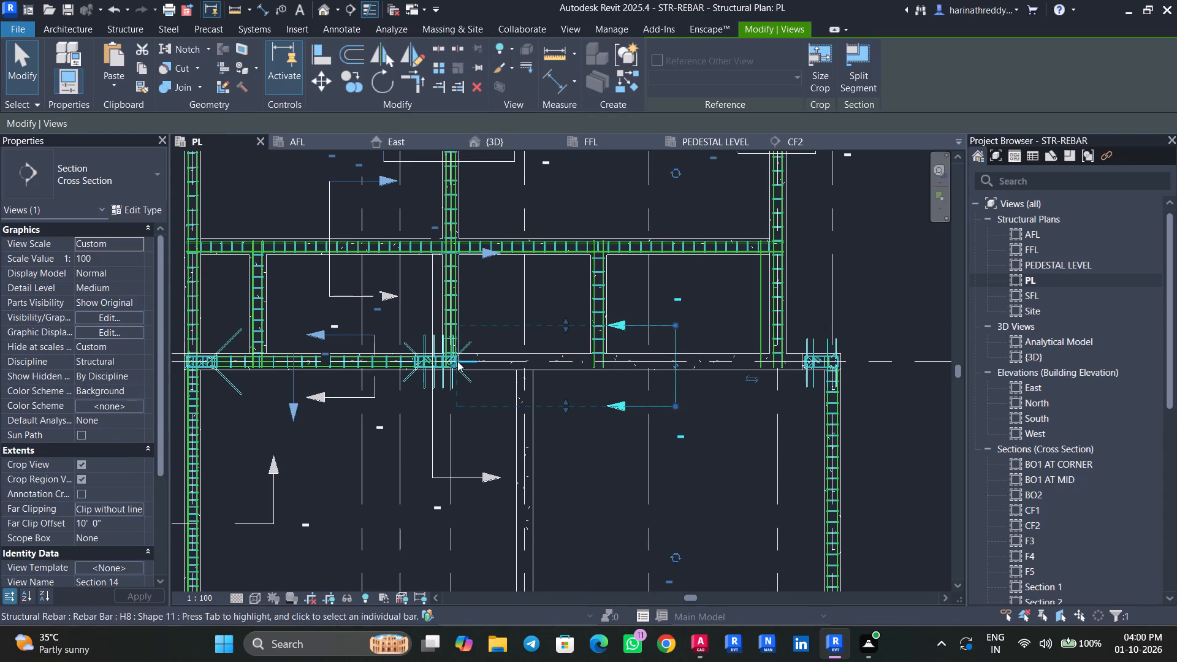
pyautogui.moveTo(454, 360); pyautogui.dragTo(617, 371)
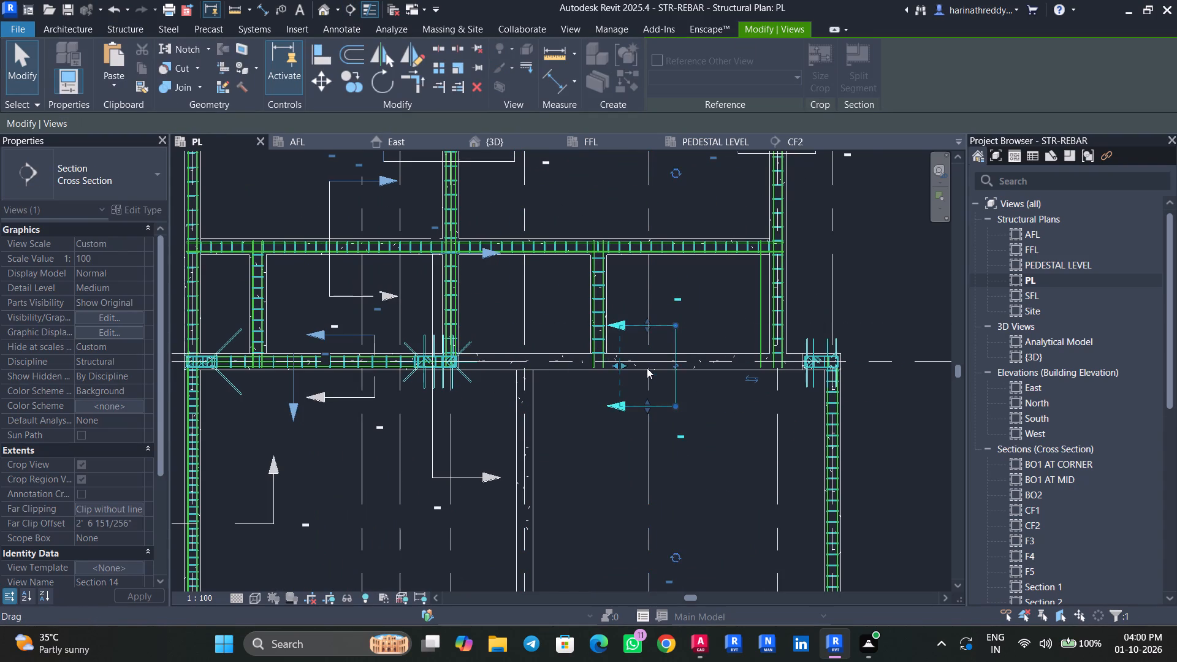
pyautogui.scroll(9, 649, 363)
pyautogui.press('Escape')
pyautogui.press('Escape')
pyautogui.press('Escape')
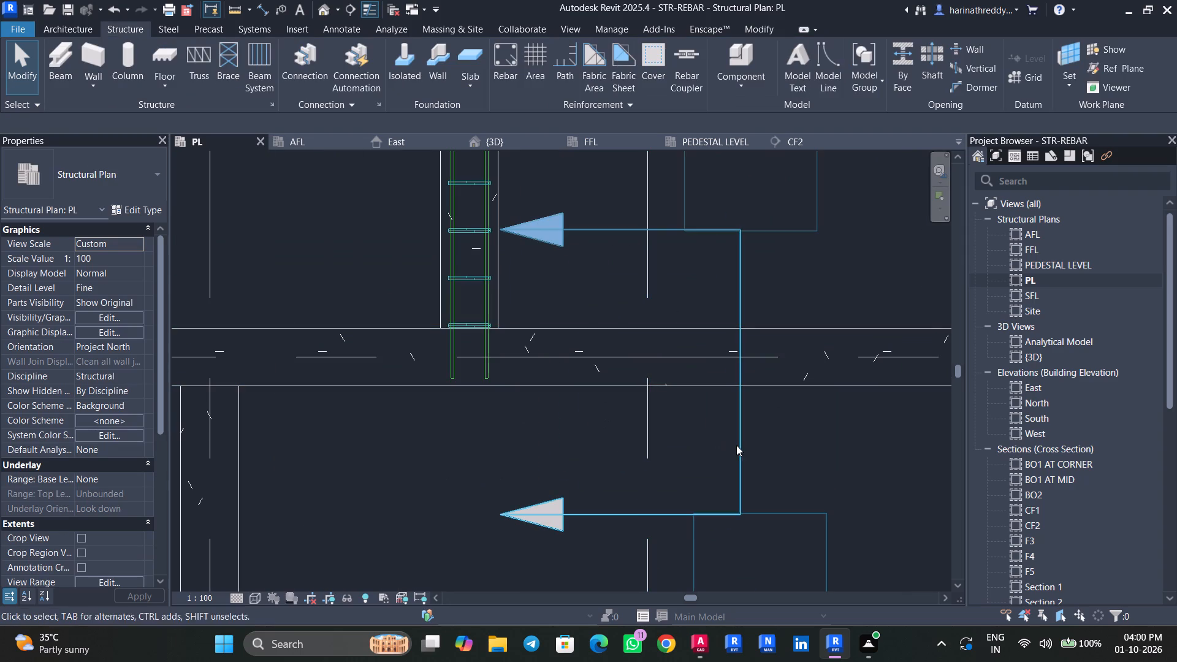
pyautogui.click(736, 445)
pyautogui.press('Escape')
pyautogui.press('Escape')
pyautogui.click(632, 387)
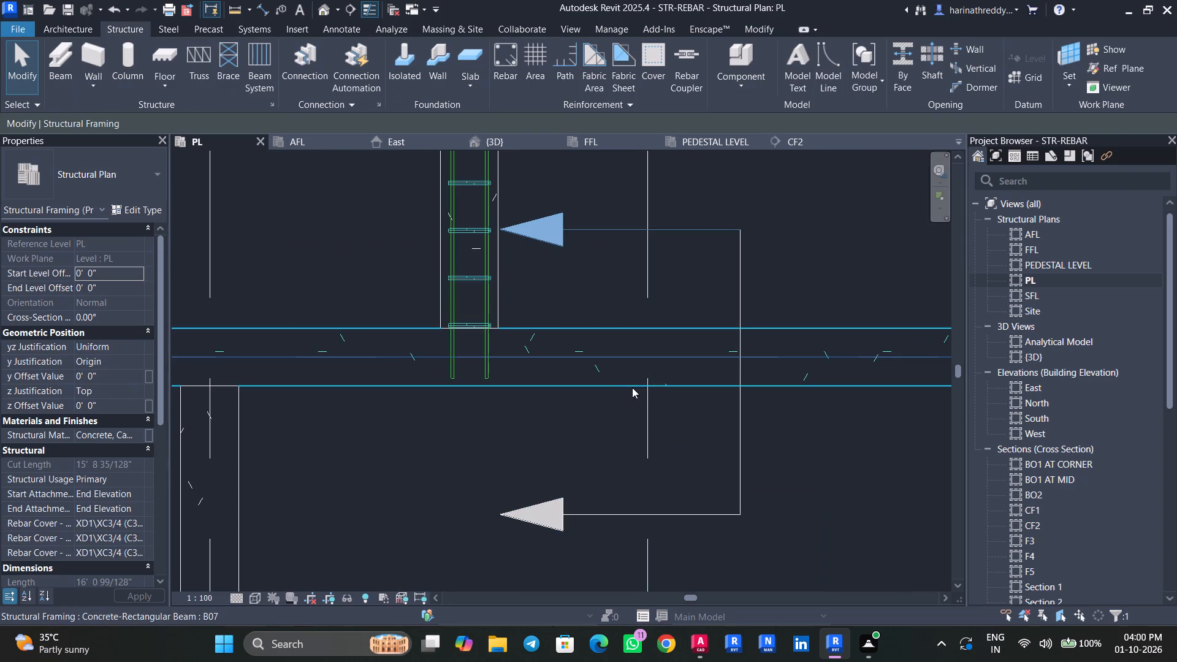
pyautogui.press('Escape')
# Open the new section view across B07 at the beam's cut face.
pyautogui.click(742, 423)
pyautogui.rightClick(742, 423)
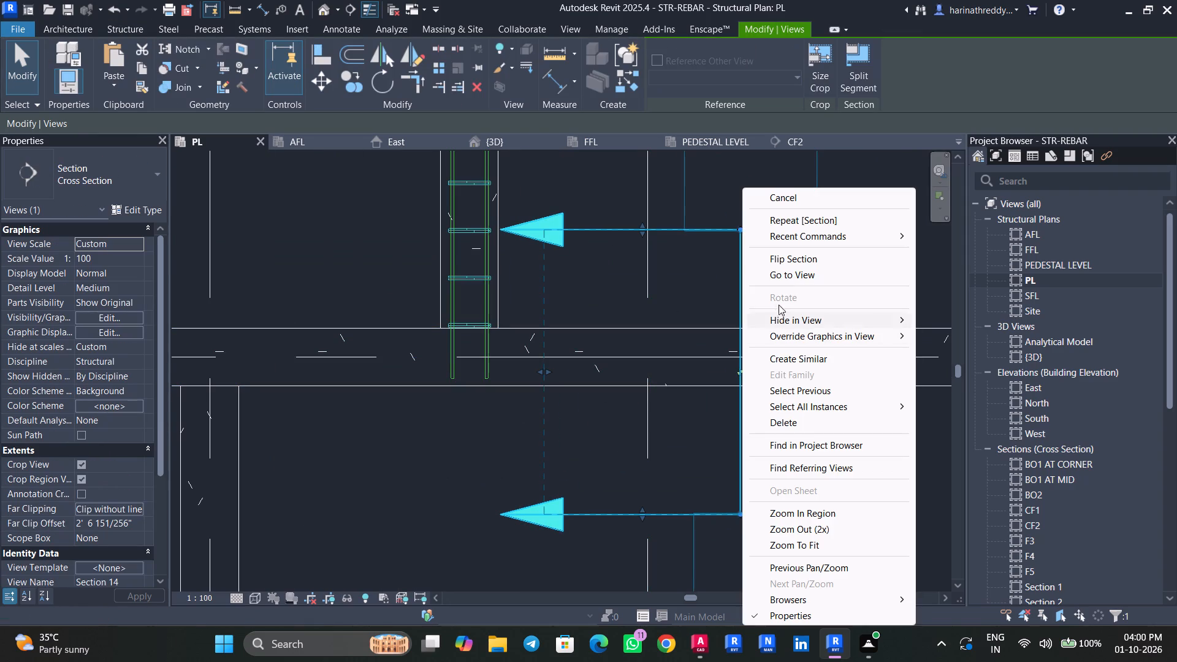
pyautogui.click(785, 276)
pyautogui.scroll(2, 554, 291)
pyautogui.scroll(-1, 555, 291)
pyautogui.scroll(3, 555, 291)
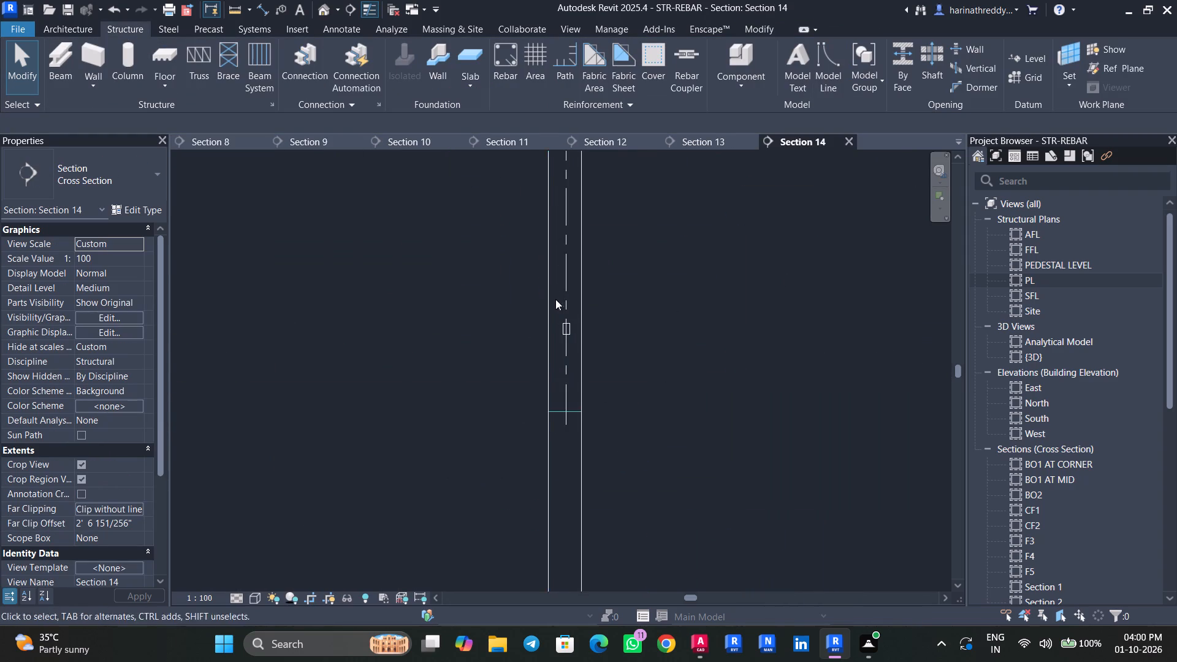
pyautogui.scroll(10, 555, 299)
# Set the rebar cover of beam B07 to BEAM <30 mm>.
pyautogui.click(571, 328)
pyautogui.scroll(5, 571, 328)
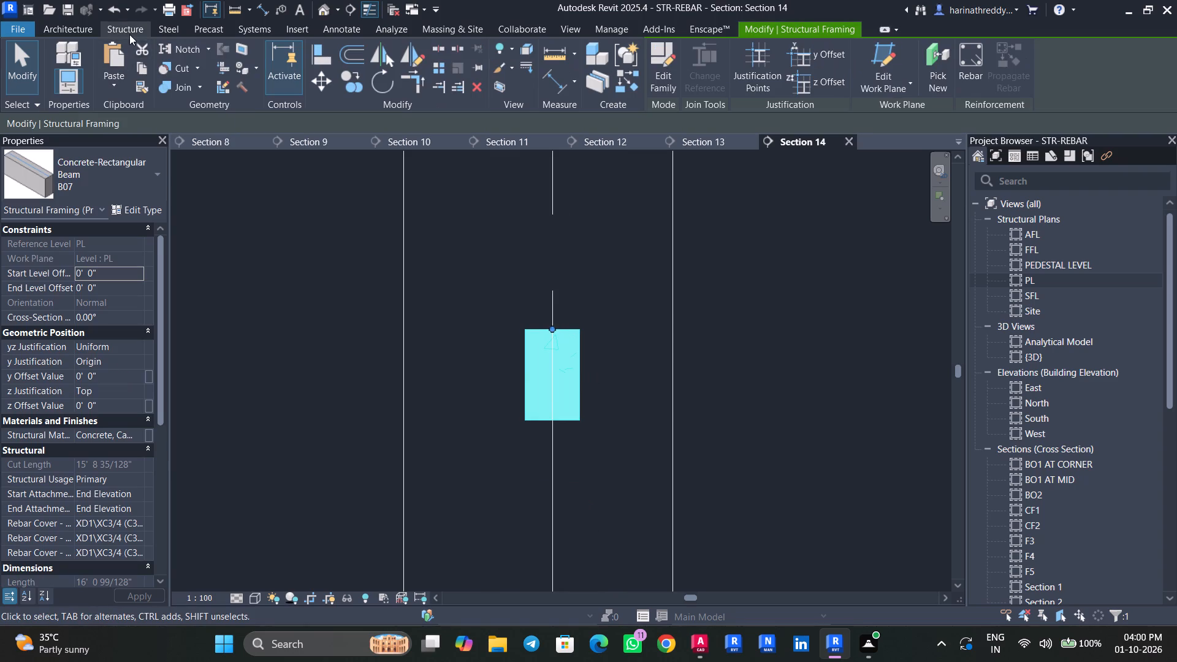
pyautogui.click(129, 34)
pyautogui.click(660, 80)
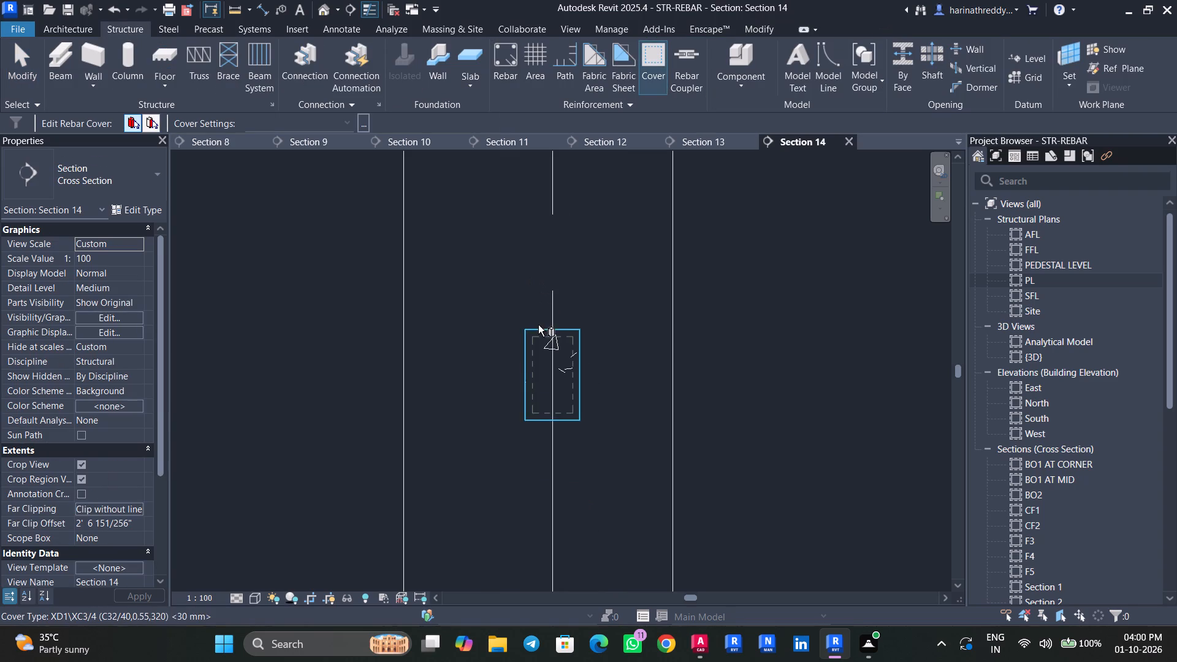
pyautogui.click(538, 325)
pyautogui.click(307, 123)
pyautogui.scroll(14, 321, 198)
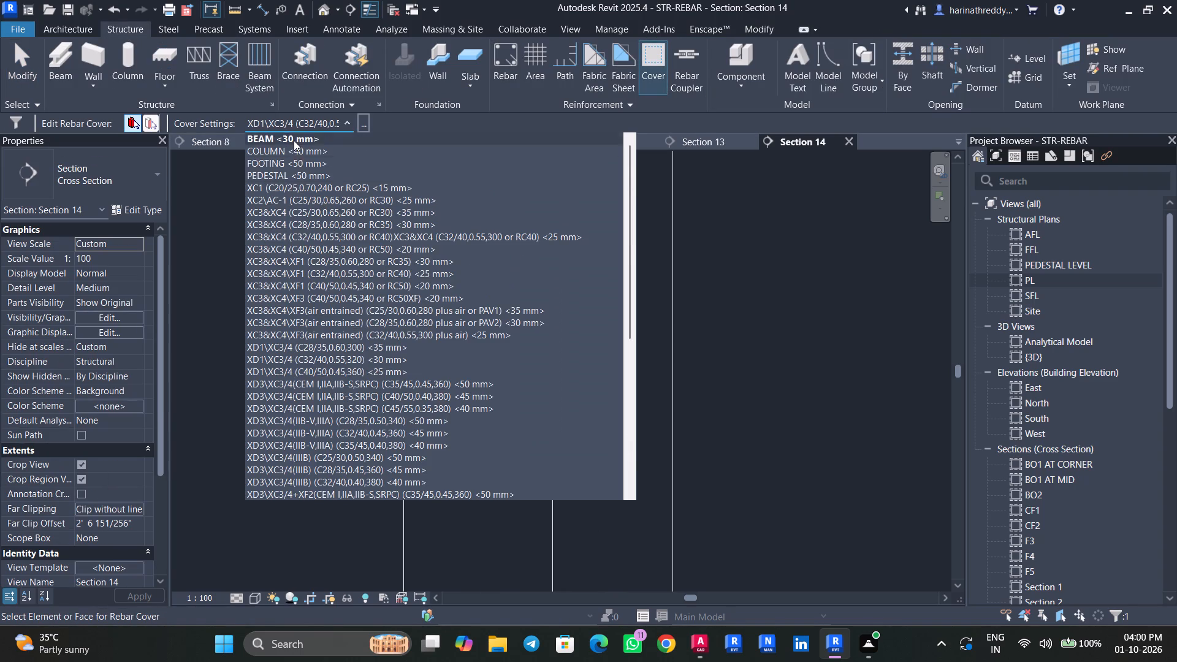
pyautogui.click(294, 140)
pyautogui.scroll(5, 547, 360)
pyautogui.press('Escape')
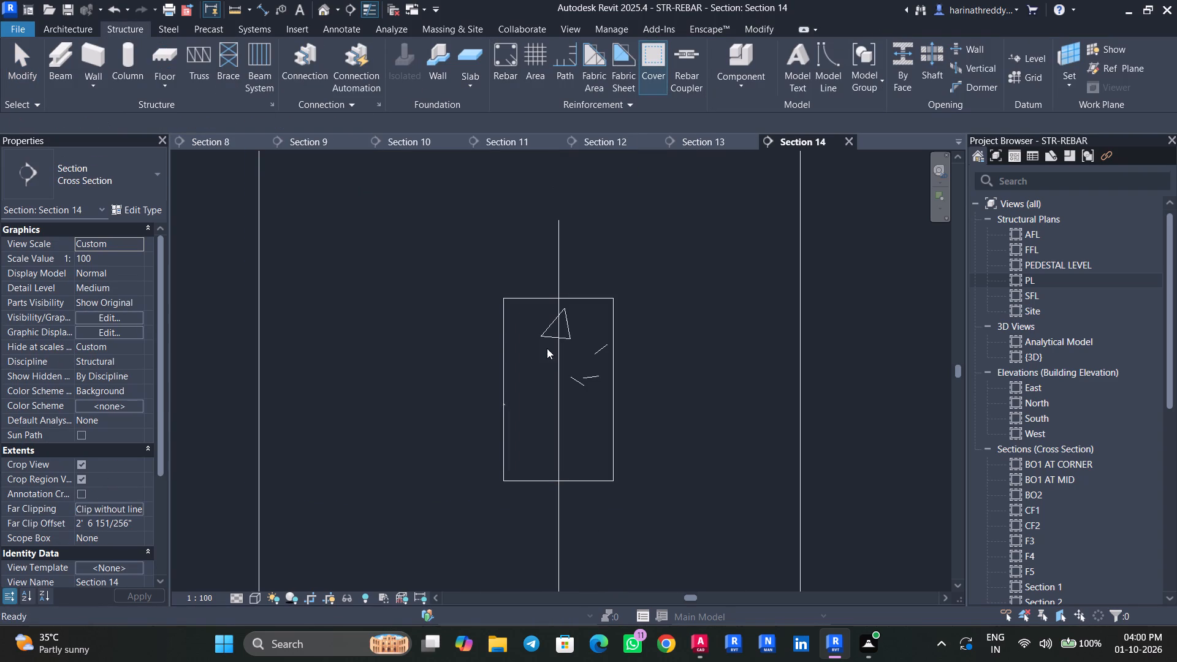
pyautogui.press('Escape')
pyautogui.press('Escape')
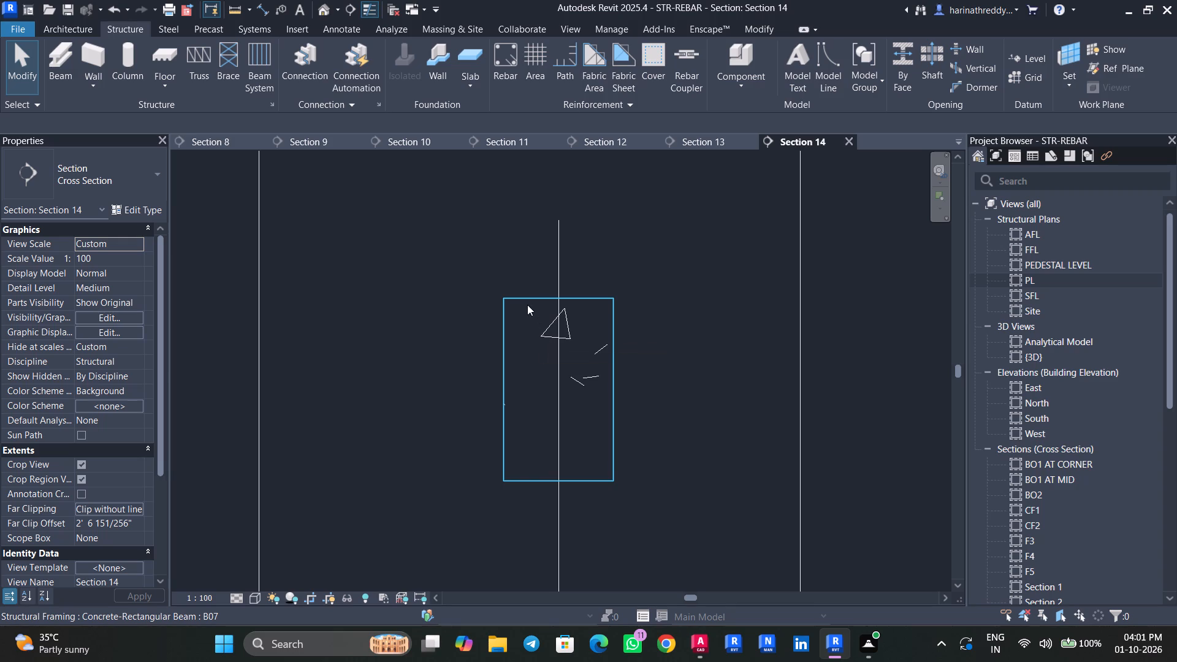
# Start placing rebar in beam B07 in the section view.
pyautogui.click(526, 299)
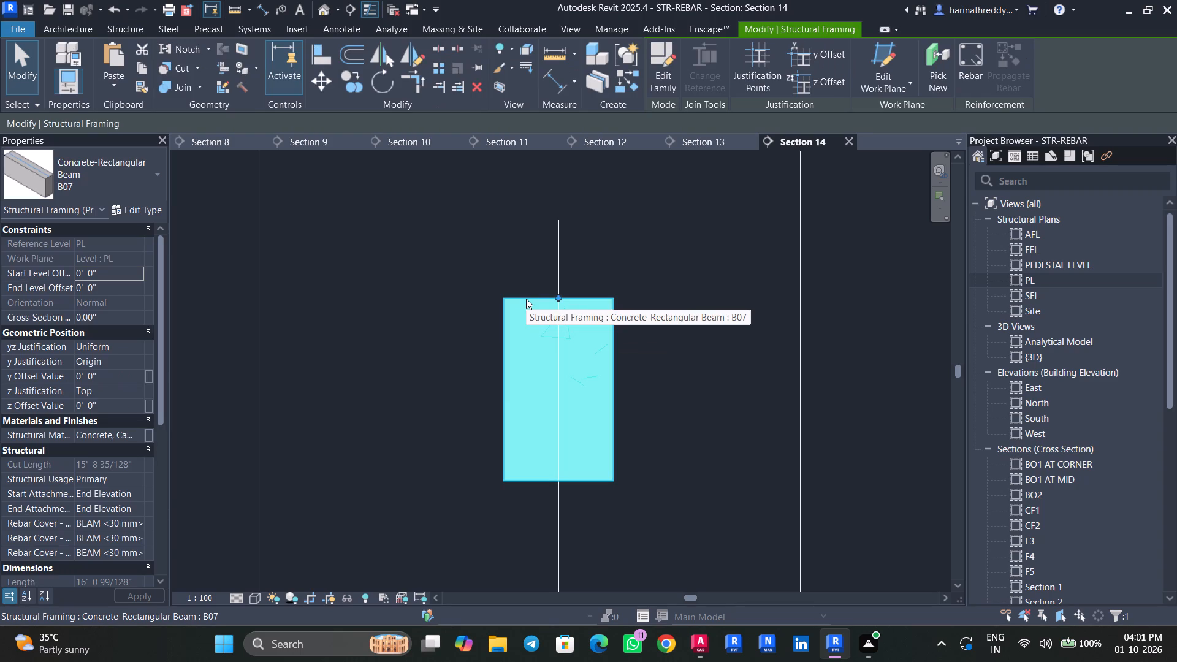
pyautogui.click(965, 85)
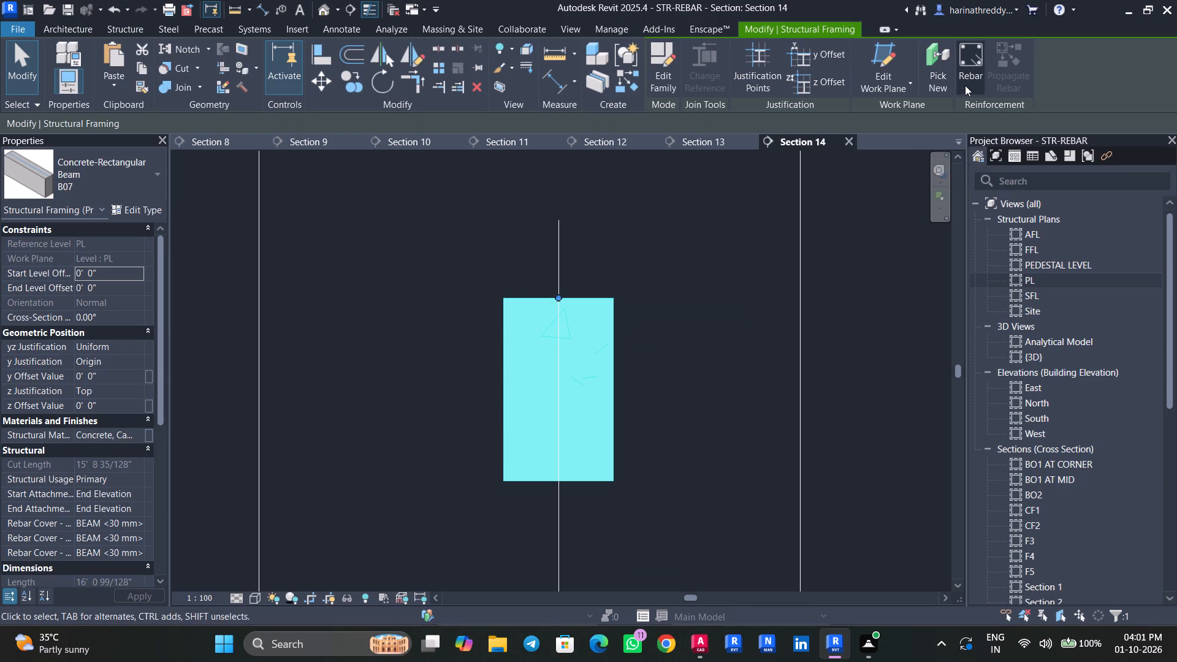
# Switch to the AutoCAD typical floor details drawing and look up B07's reinforcement cross-sections at midspan and support.
pyautogui.click(703, 638)
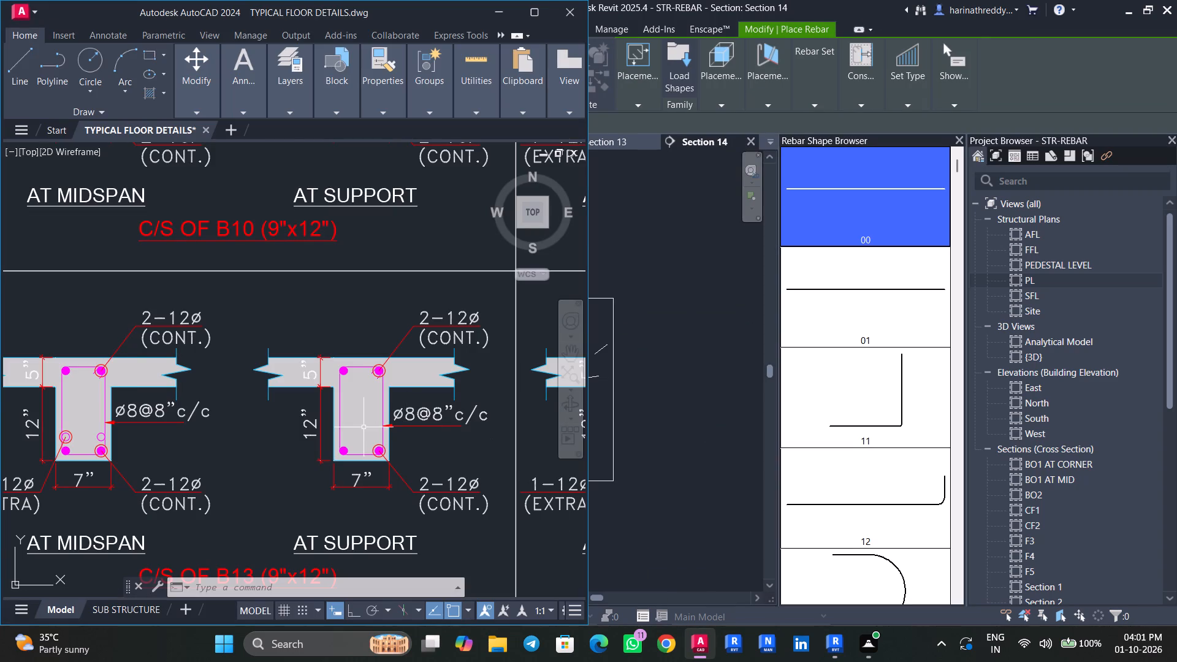
pyautogui.scroll(-3, 355, 427)
pyautogui.moveTo(225, 473); pyautogui.dragTo(408, 435, button='middle')
pyautogui.scroll(2, 275, 486)
pyautogui.moveTo(283, 484); pyautogui.dragTo(549, 453, button='middle')
pyautogui.moveTo(310, 468); pyautogui.dragTo(495, 471, button='middle')
pyautogui.moveTo(237, 474); pyautogui.dragTo(352, 476, button='middle')
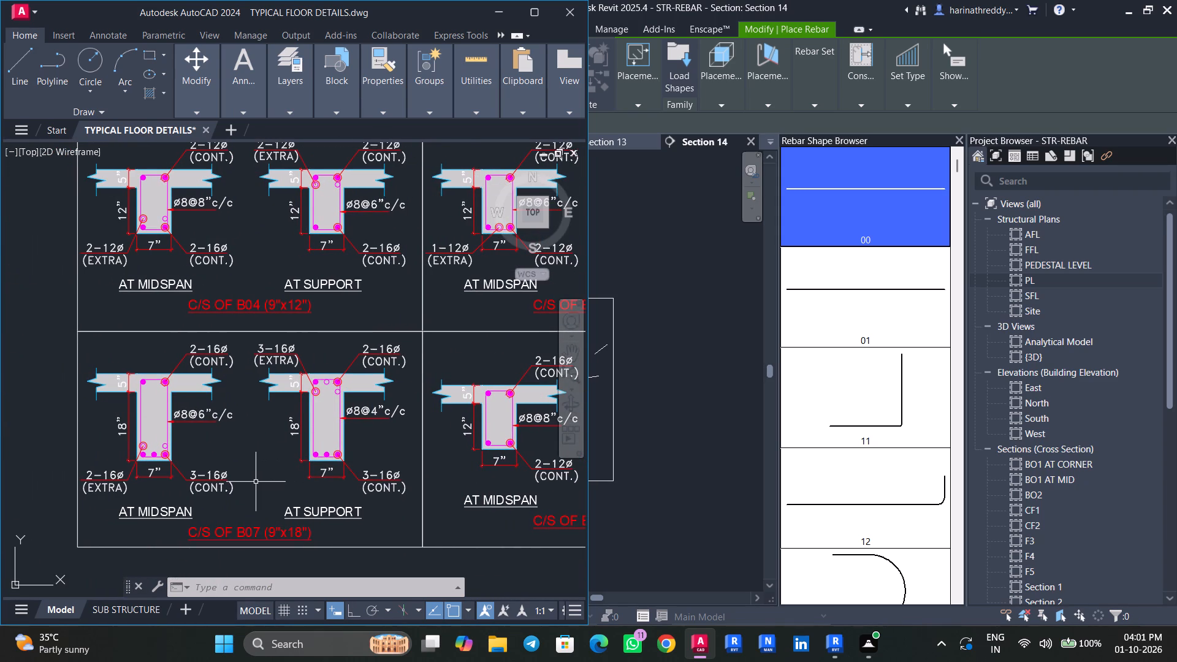
pyautogui.scroll(1, 201, 481)
pyautogui.moveTo(202, 481); pyautogui.dragTo(336, 477, button='middle')
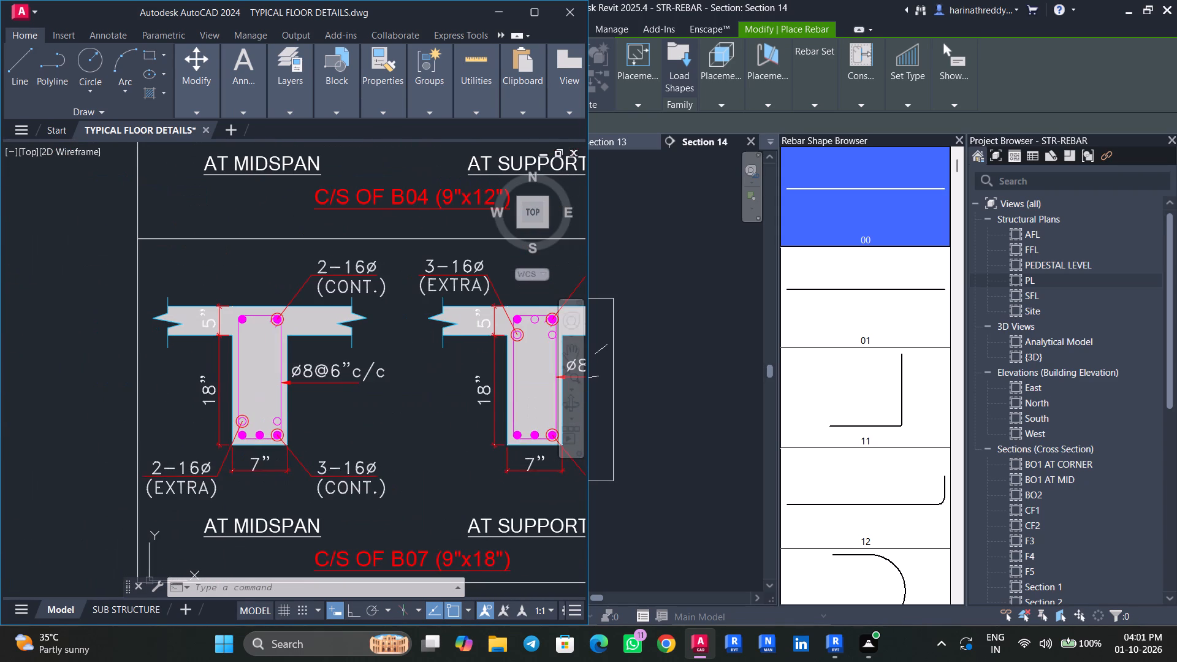
# Review B07's midspan and support reinforcement cross-sections in the details drawing, return to Revit and leave rebar placement.
pyautogui.moveTo(332, 473); pyautogui.dragTo(249, 474, button='middle')
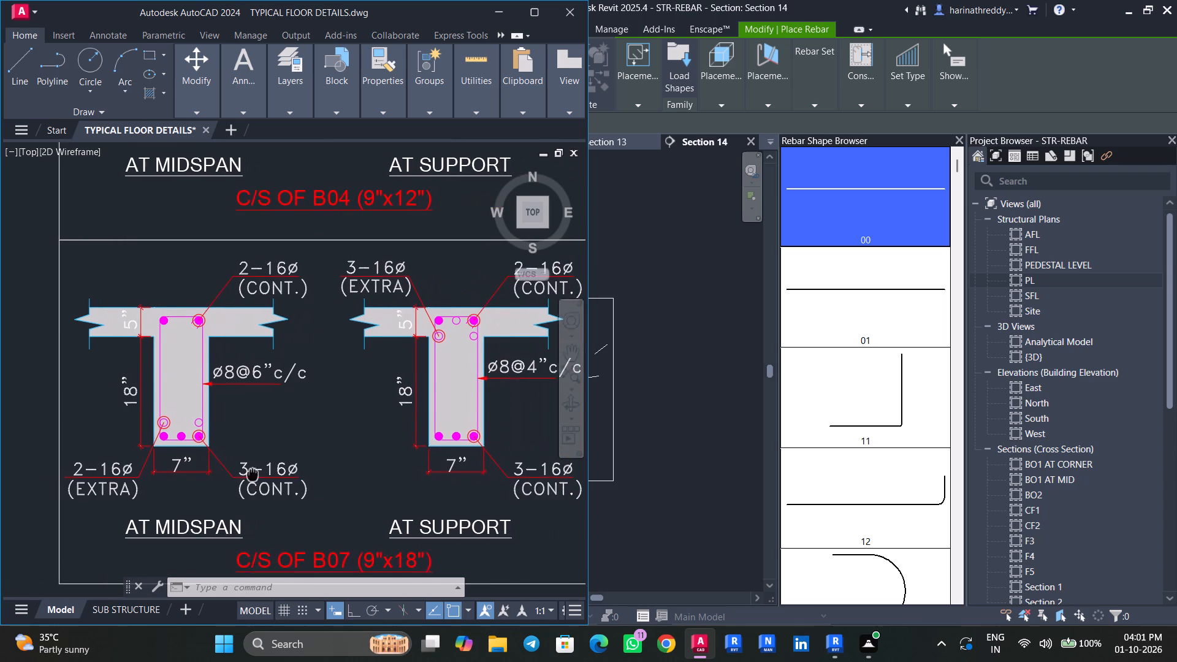
pyautogui.moveTo(249, 474); pyautogui.dragTo(240, 474, button='middle')
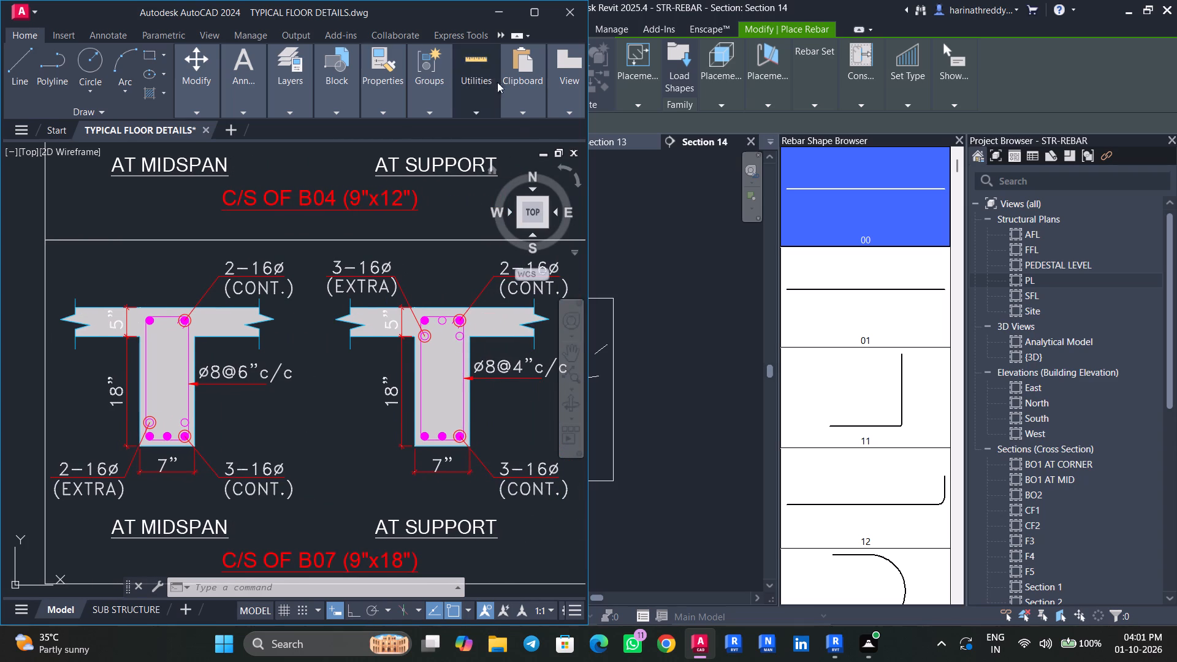
pyautogui.click(496, 17)
pyautogui.press('Escape')
pyautogui.press('Escape')
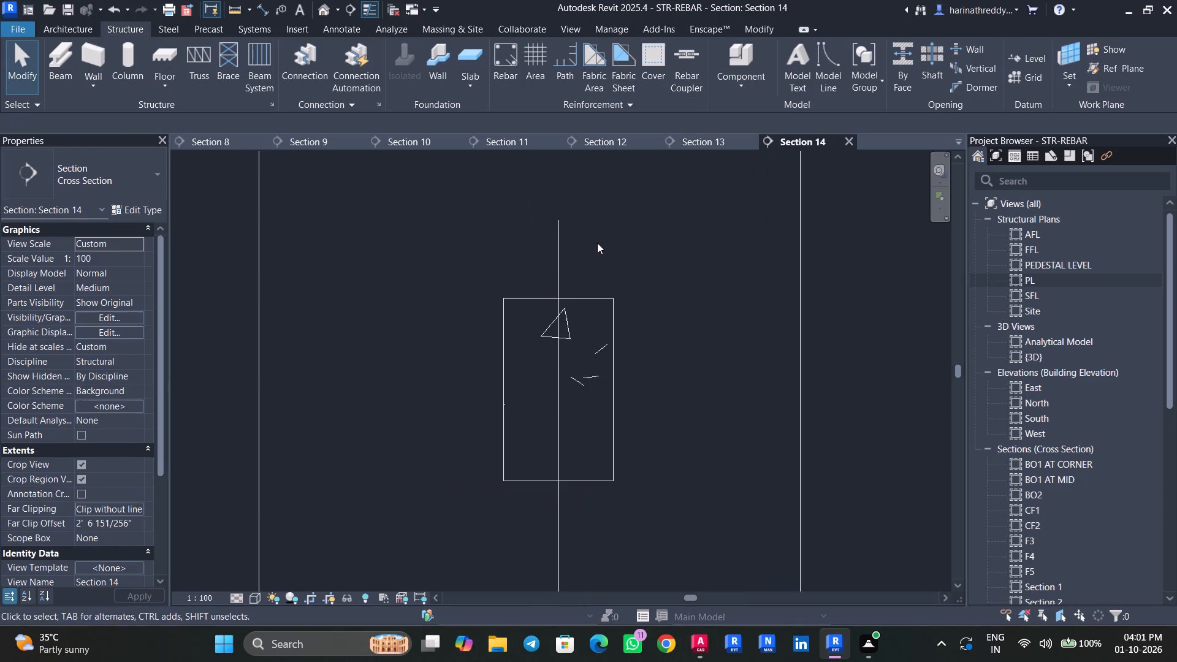
# Check where the section across B07 is located on the PL structural plan and reopen its section view from the section mark.
pyautogui.doubleClick(1035, 283)
pyautogui.scroll(-6, 616, 417)
pyautogui.scroll(1, 616, 417)
pyautogui.scroll(-2, 616, 417)
pyautogui.moveTo(742, 451); pyautogui.dragTo(735, 443, button='middle')
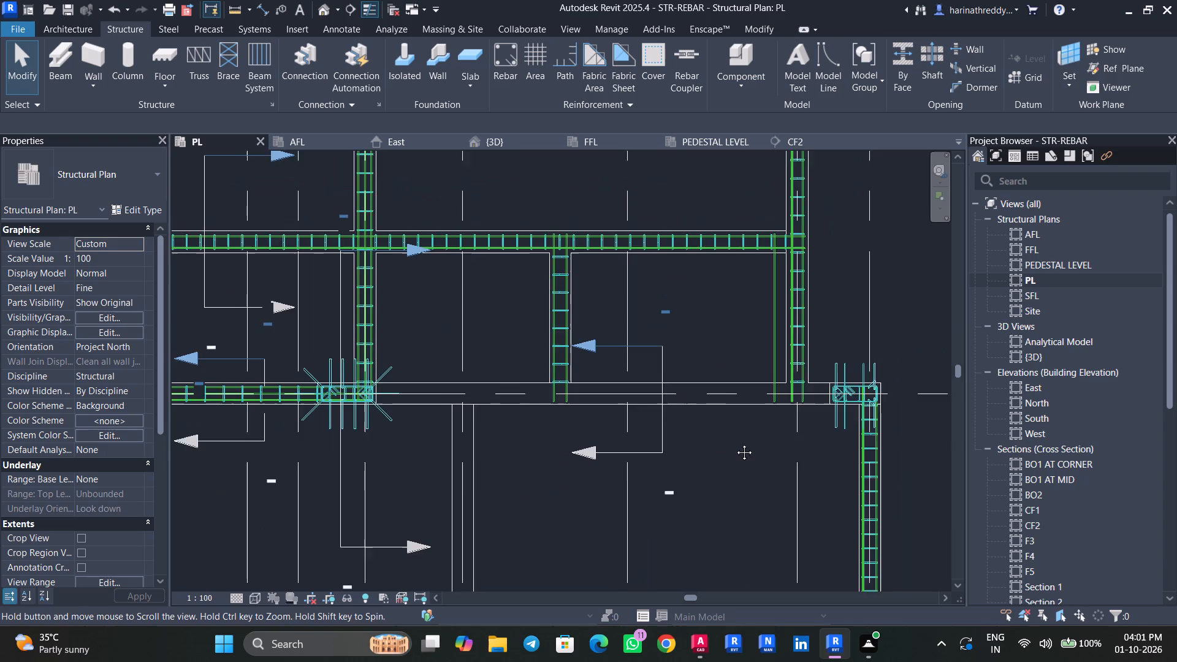
pyautogui.moveTo(735, 443); pyautogui.dragTo(714, 409, button='middle')
pyautogui.scroll(-5, 714, 409)
pyautogui.moveTo(709, 431); pyautogui.dragTo(703, 341, button='middle')
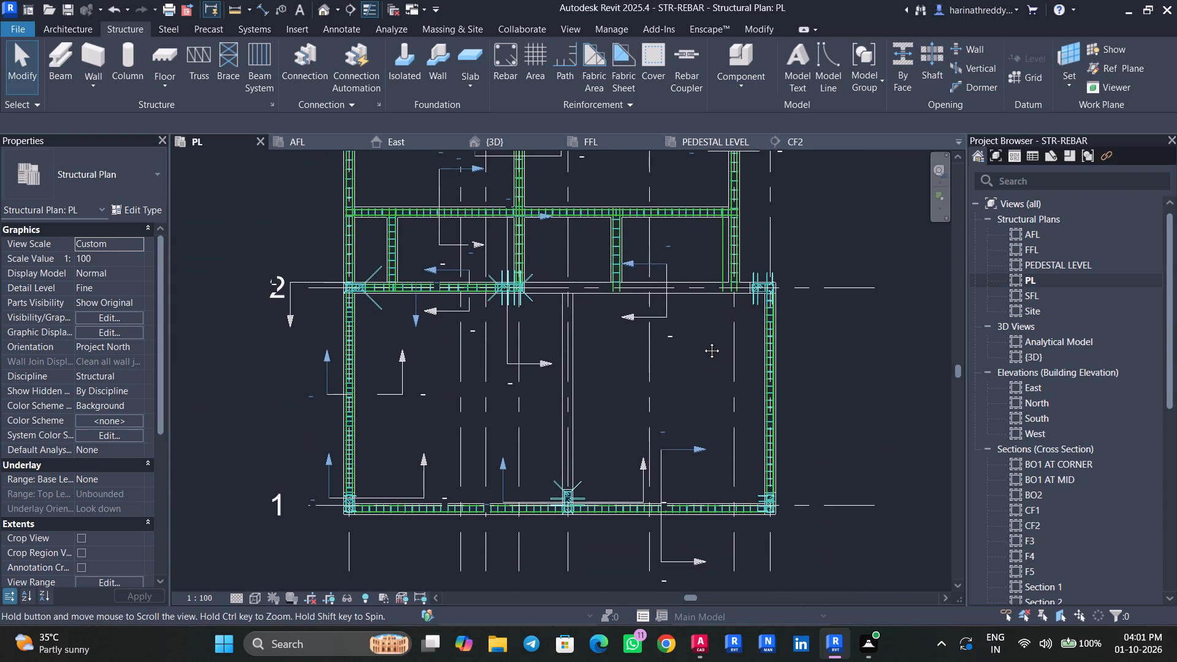
pyautogui.moveTo(703, 341); pyautogui.dragTo(690, 441, button='middle')
pyautogui.click(655, 413)
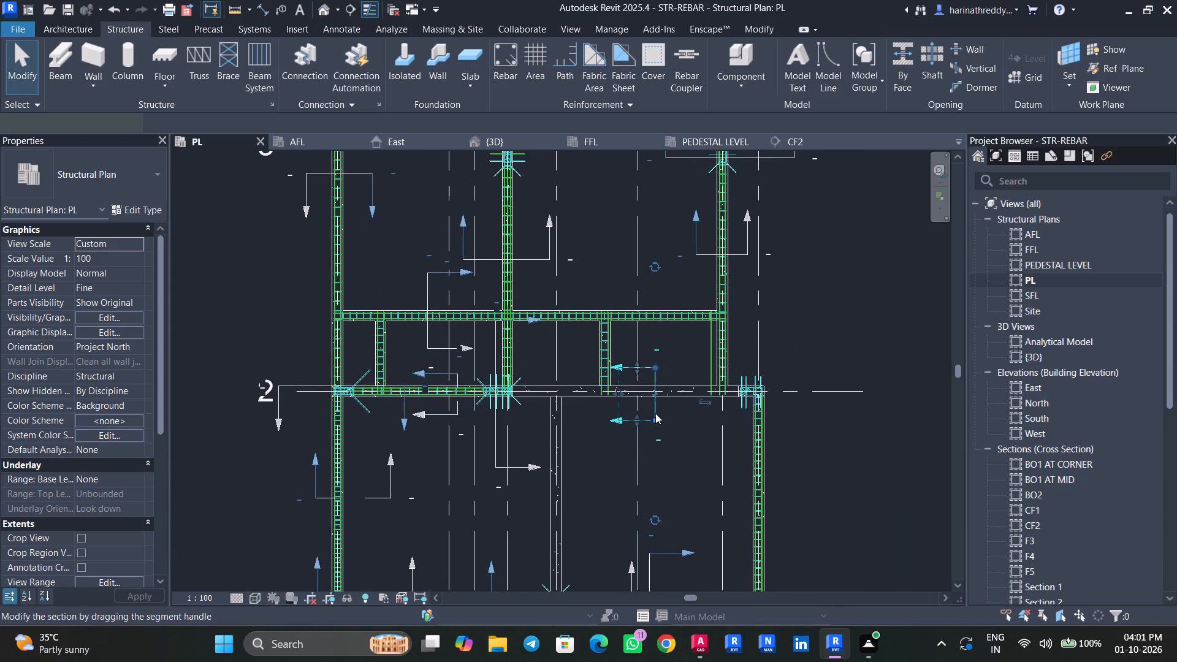
pyautogui.rightClick(655, 413)
pyautogui.click(704, 280)
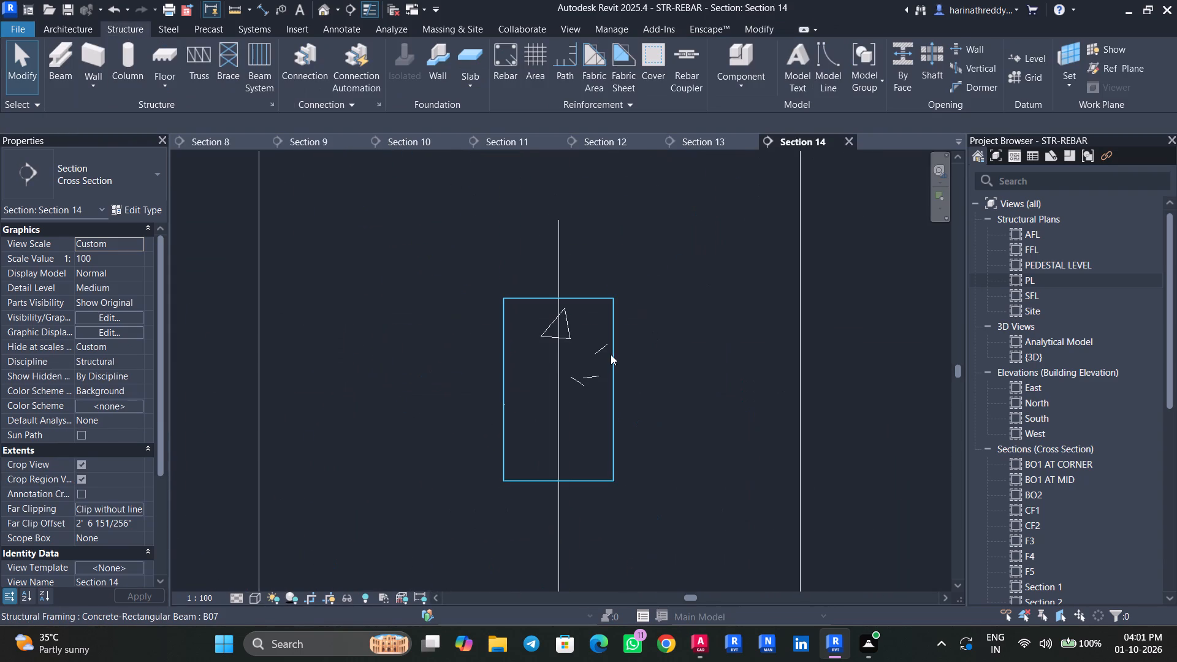
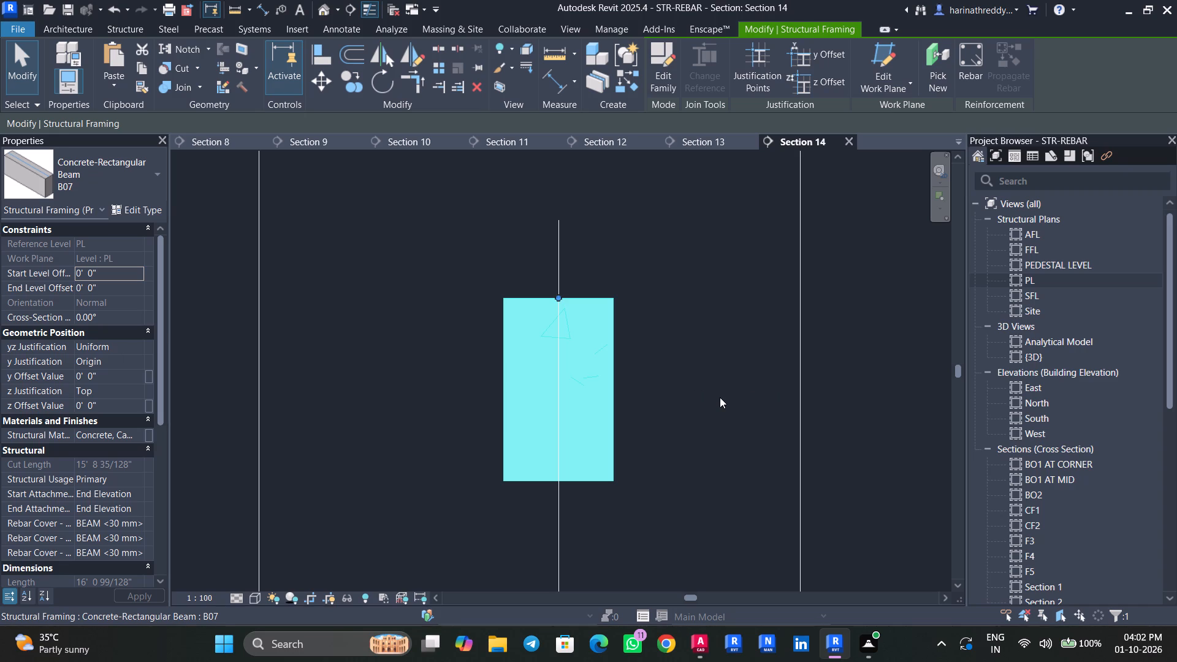
# Place a shape 52 closed stirrup around beam B07's cross-section, inside the concrete cover.
pyautogui.scroll(1, 720, 397)
pyautogui.scroll(-2, 720, 397)
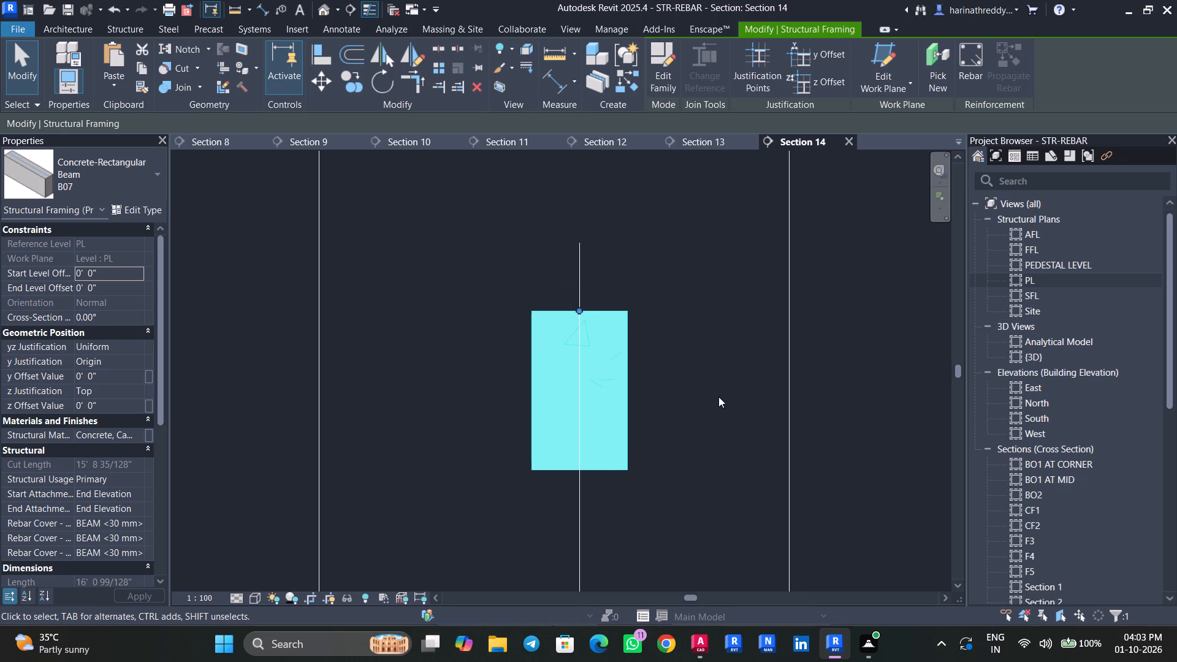
pyautogui.moveTo(717, 397); pyautogui.dragTo(669, 426, button='middle')
pyautogui.click(973, 69)
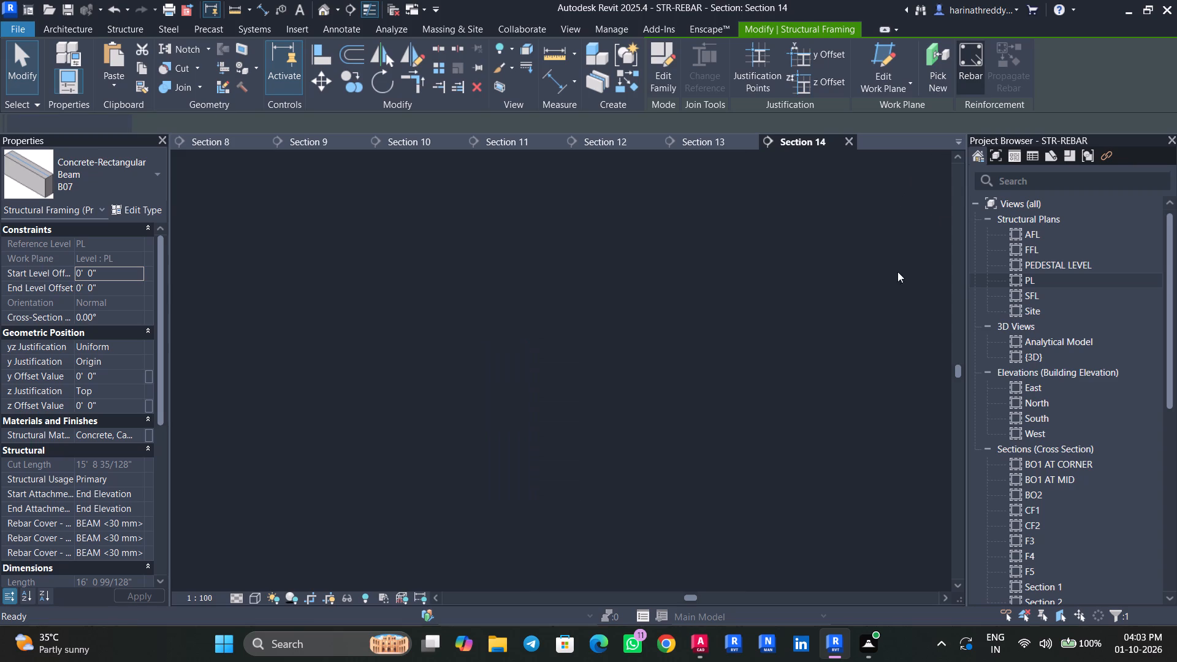
pyautogui.scroll(-2, 867, 338)
pyautogui.scroll(1, 867, 338)
pyautogui.scroll(-8, 867, 338)
pyautogui.scroll(1, 867, 338)
pyautogui.scroll(-8, 867, 338)
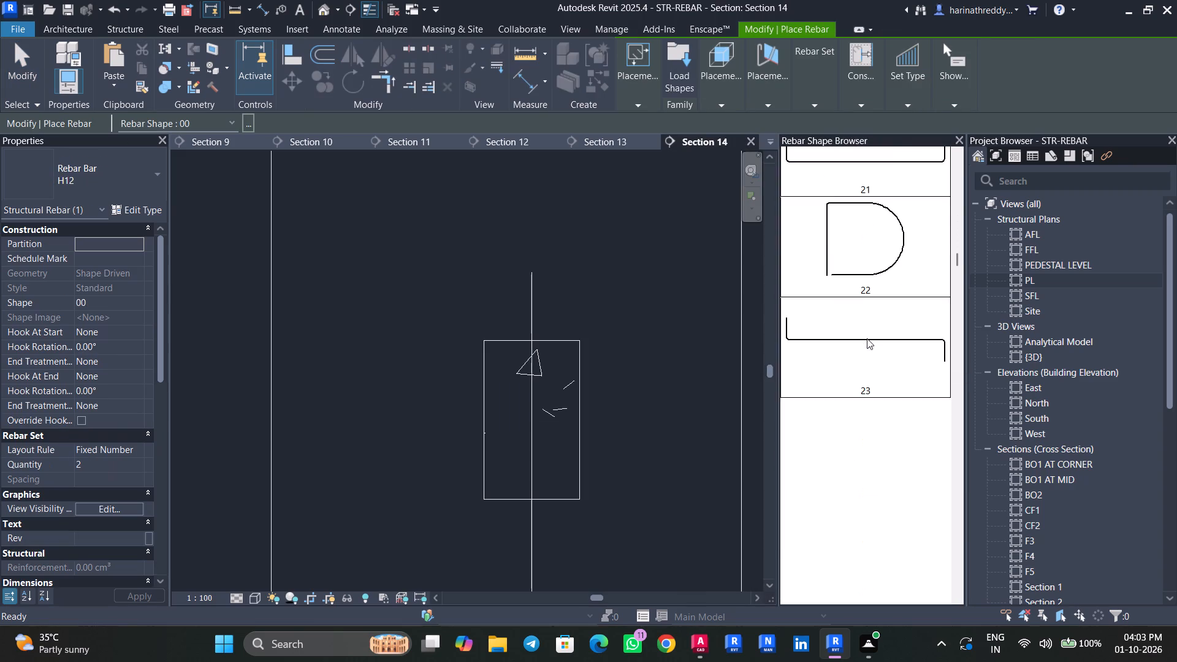
pyautogui.scroll(-11, 867, 338)
pyautogui.scroll(1, 867, 338)
pyautogui.scroll(-20, 867, 338)
pyautogui.scroll(-3, 867, 338)
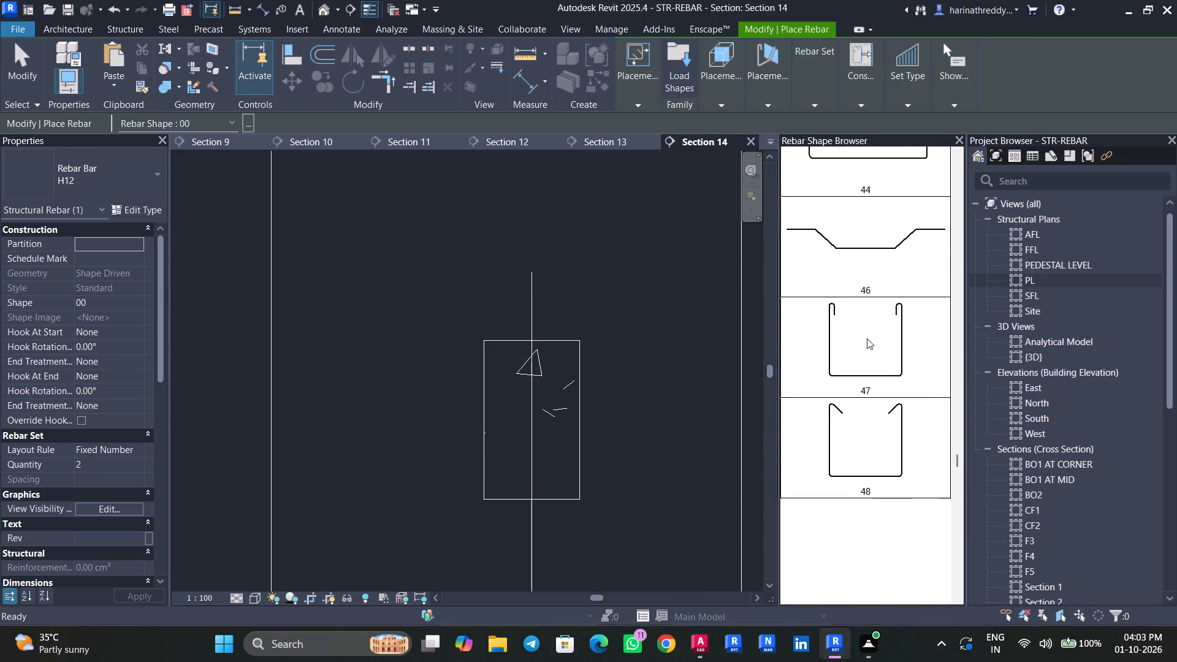
pyautogui.scroll(-7, 867, 338)
pyautogui.click(888, 219)
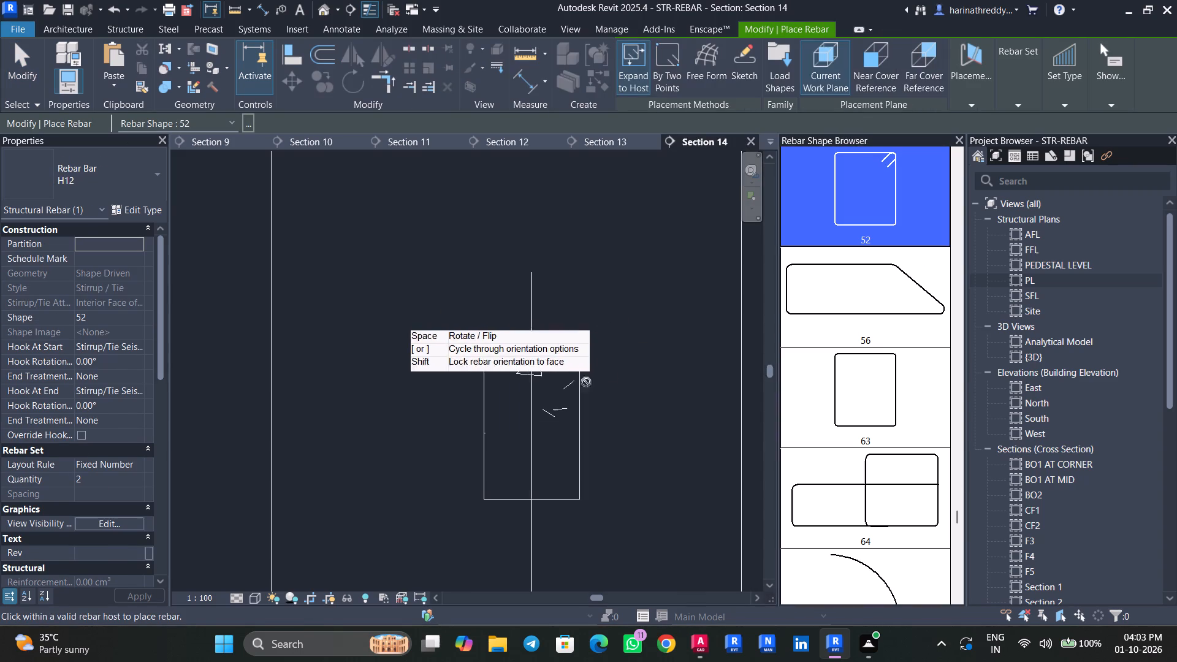
pyautogui.click(961, 99)
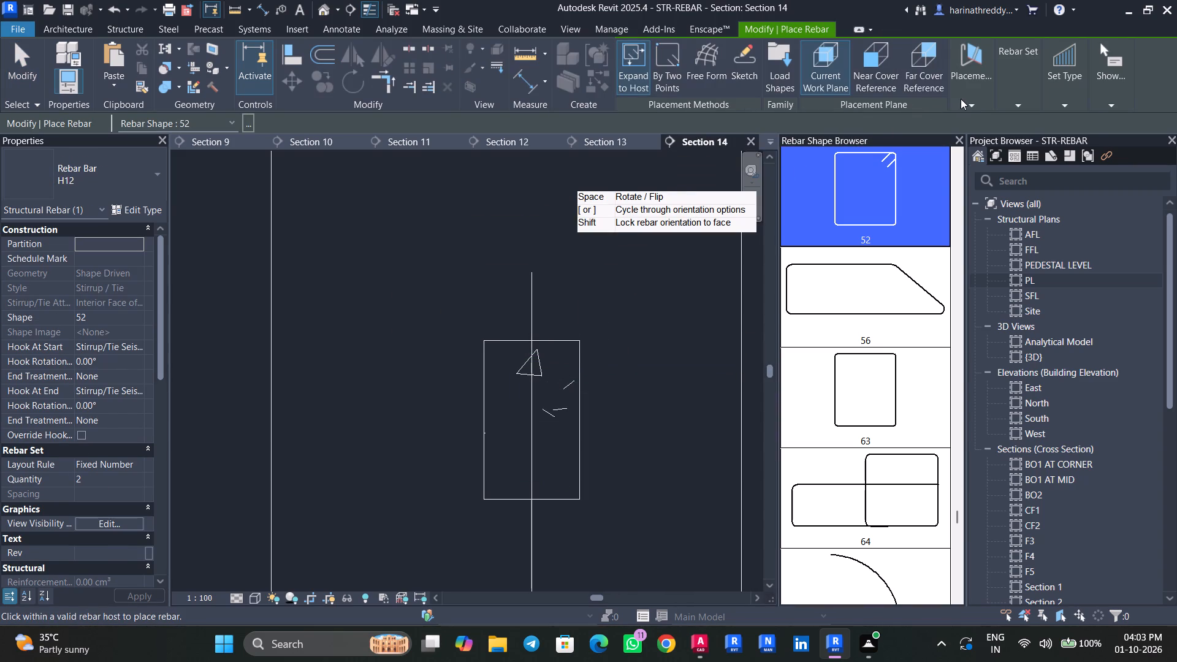
pyautogui.click(971, 131)
pyautogui.click(525, 397)
pyautogui.press('Escape')
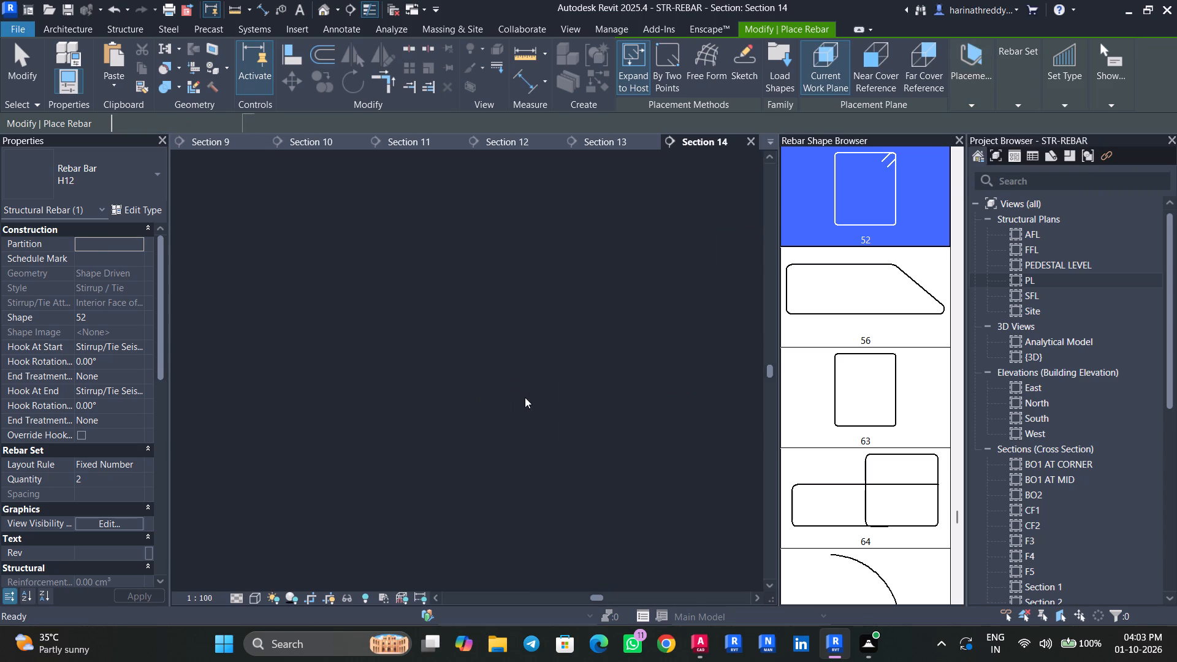
pyautogui.press('Escape')
pyautogui.press('Escape')
# Change B07's stirrup to bar type H8 with a Maximum Spacing layout at 8".
pyautogui.click(507, 401)
pyautogui.click(109, 179)
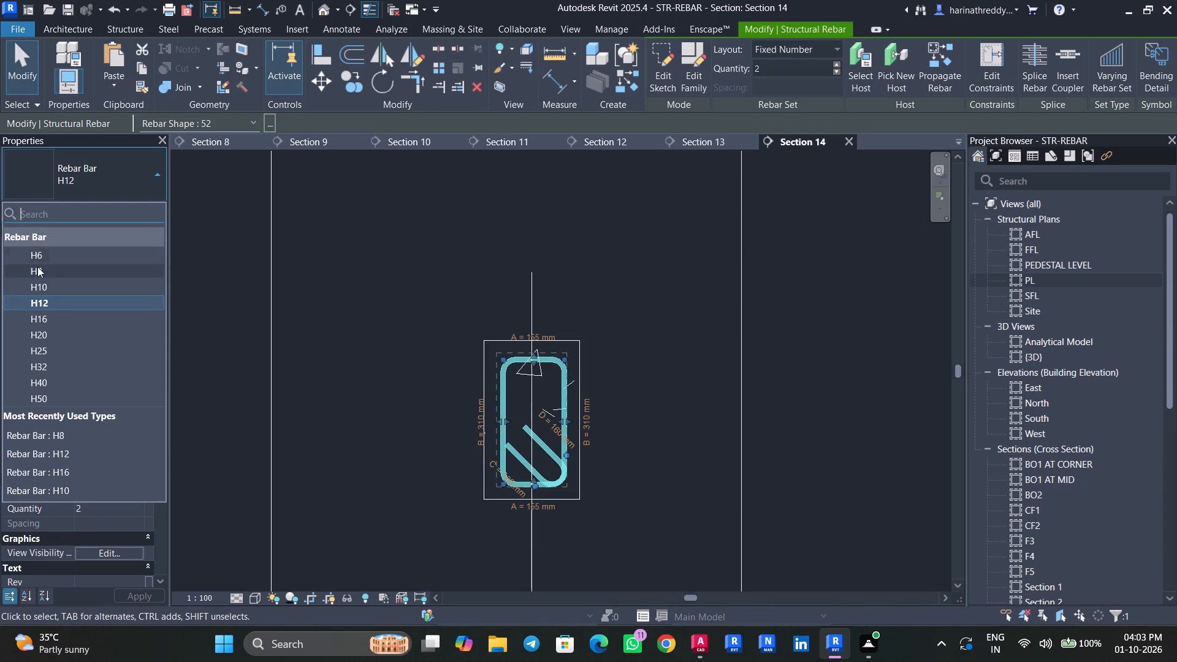
pyautogui.click(43, 273)
pyautogui.click(133, 491)
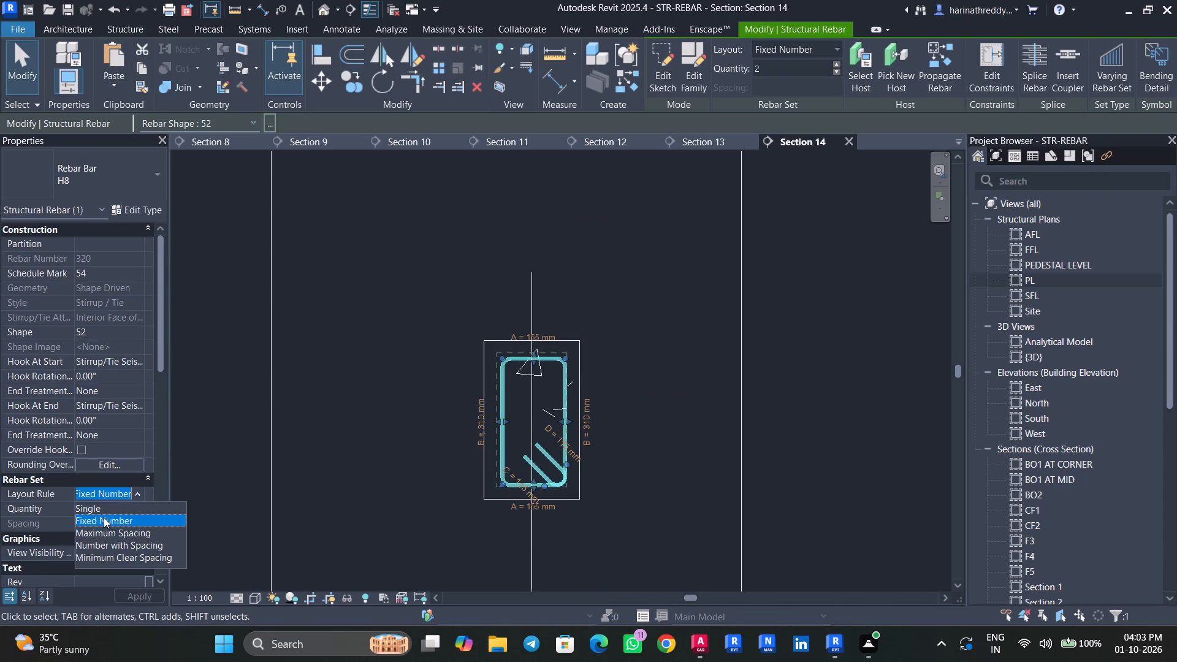
pyautogui.click(105, 535)
pyautogui.click(124, 523)
pyautogui.moveTo(127, 522); pyautogui.dragTo(26, 518)
pyautogui.write('8"')
pyautogui.press('Return')
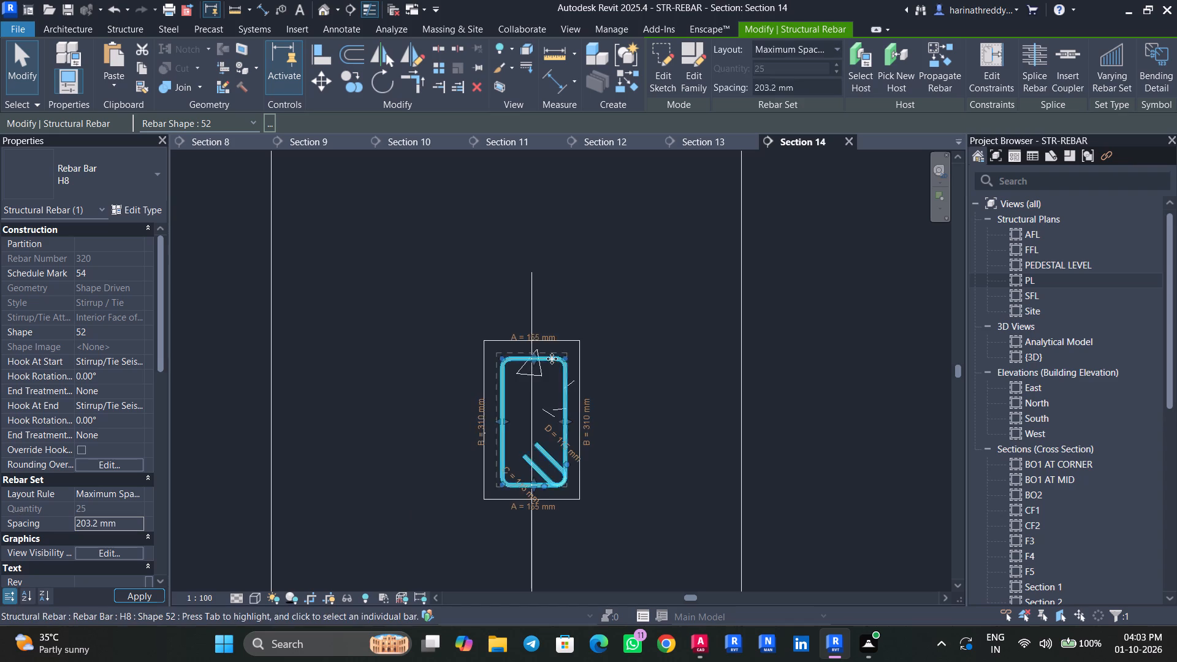
pyautogui.scroll(7, 552, 359)
pyautogui.press('Escape')
pyautogui.press('Escape')
pyautogui.press('Escape')
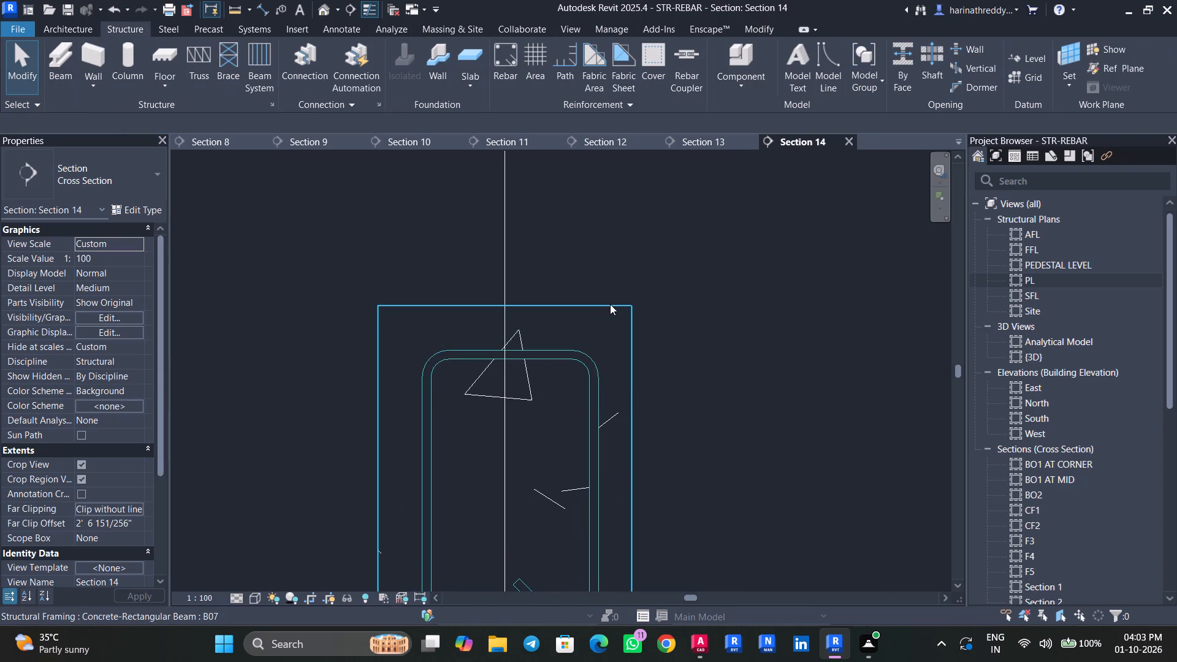
# Place a set of two straight H12 bars, shape 00, running along B07 just inside the stirrup's top leg.
pyautogui.click(610, 304)
pyautogui.scroll(-7, 610, 304)
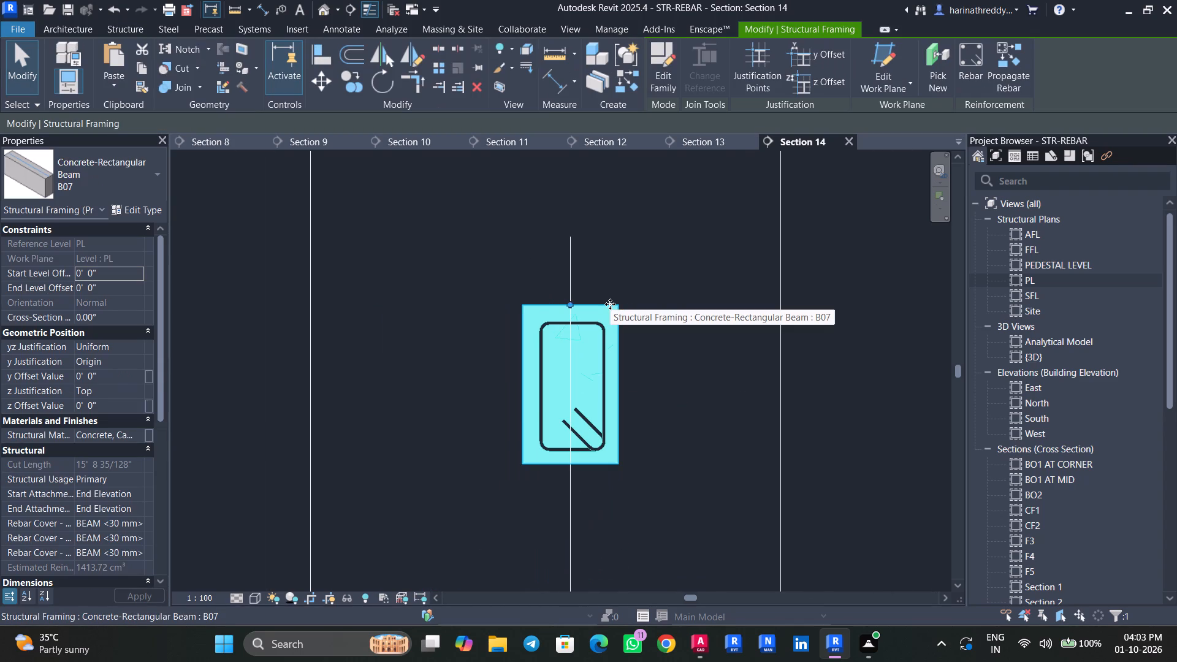
pyautogui.click(968, 82)
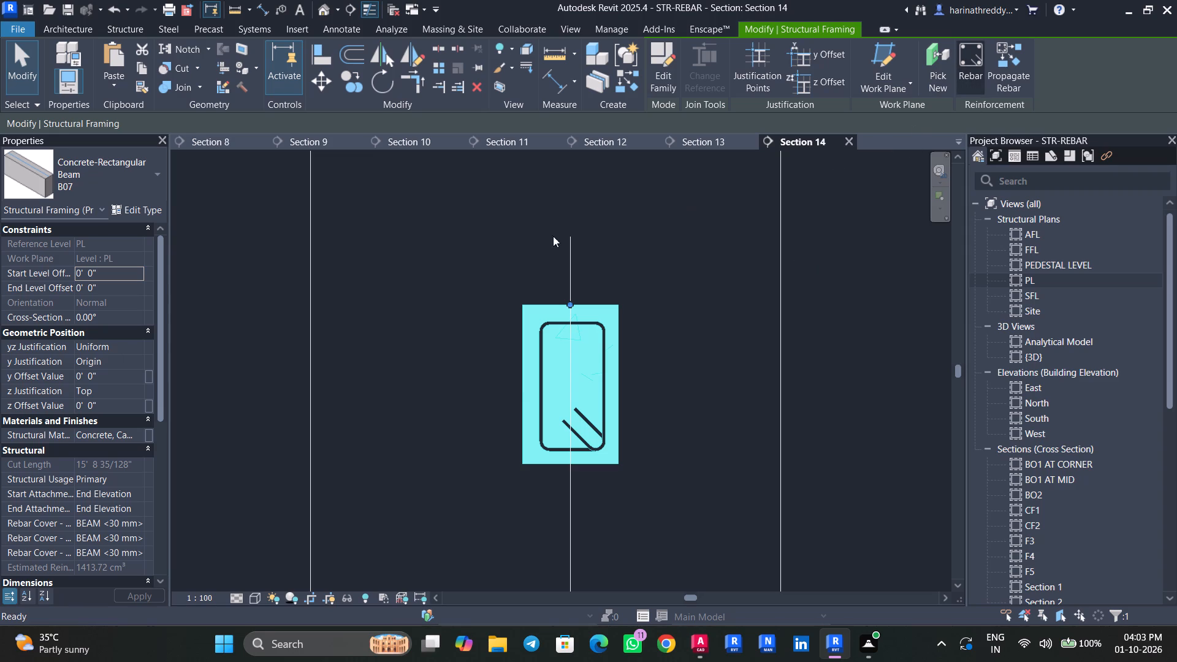
pyautogui.scroll(12, 797, 306)
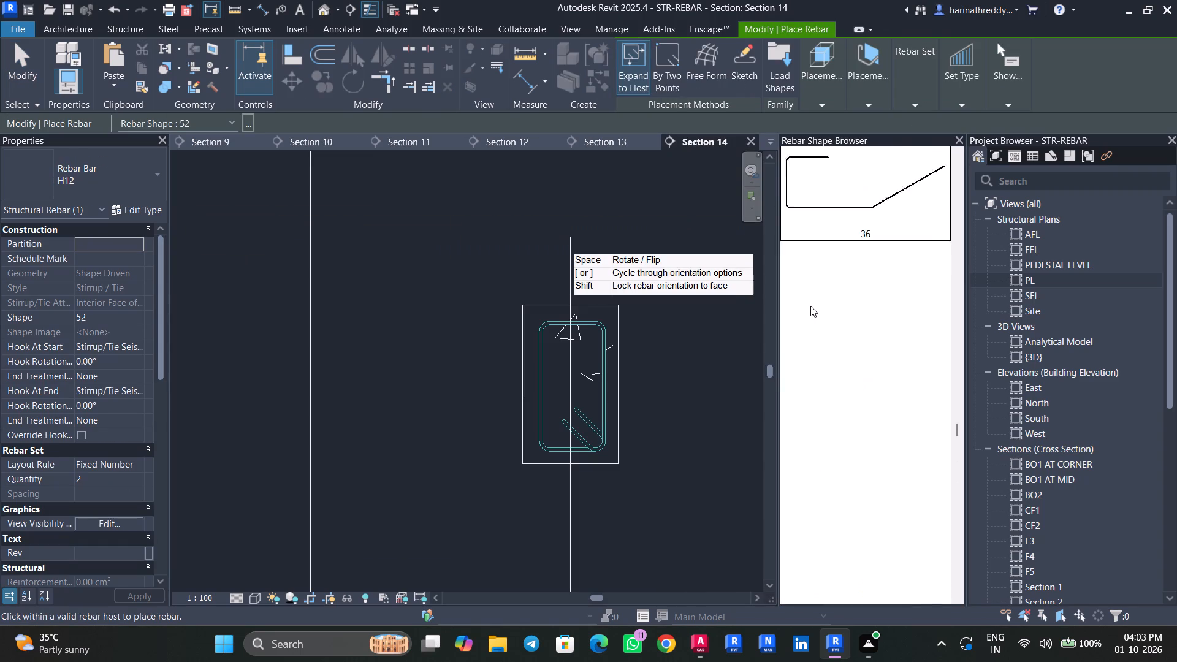
pyautogui.scroll(12, 810, 306)
pyautogui.scroll(-1, 812, 306)
pyautogui.scroll(20, 812, 306)
pyautogui.scroll(3, 812, 306)
pyautogui.scroll(-1, 812, 306)
pyautogui.scroll(8, 812, 306)
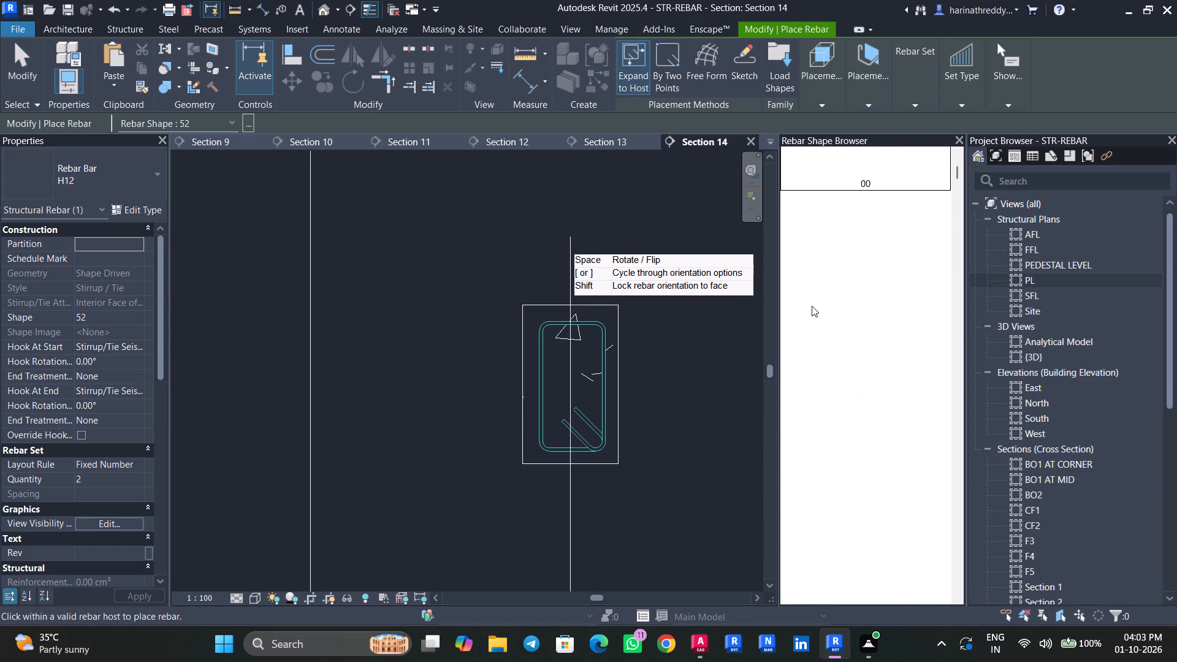
pyautogui.scroll(10, 812, 306)
pyautogui.click(833, 171)
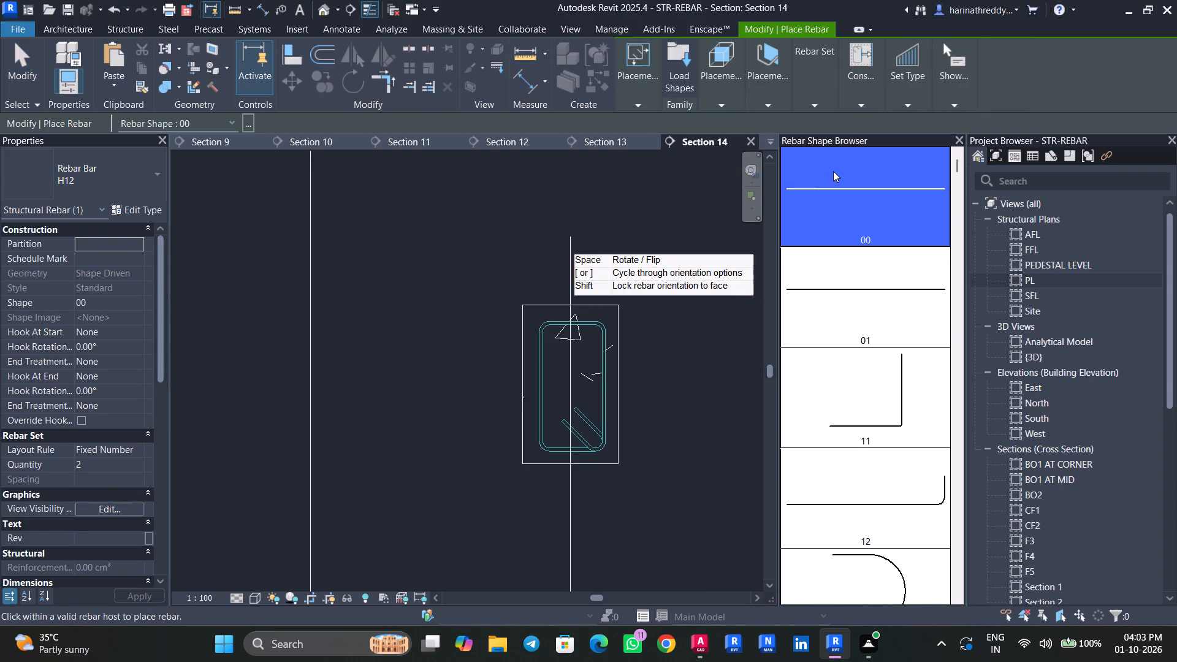
pyautogui.click(769, 103)
pyautogui.click(875, 138)
pyautogui.scroll(9, 563, 340)
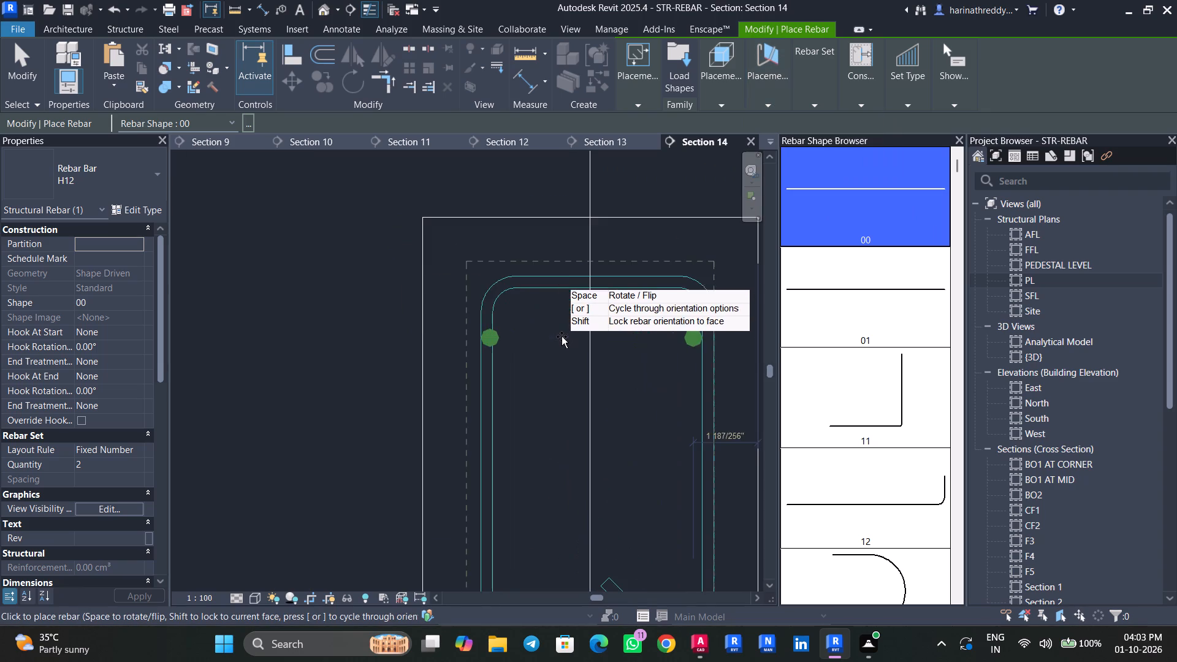
pyautogui.scroll(2, 525, 317)
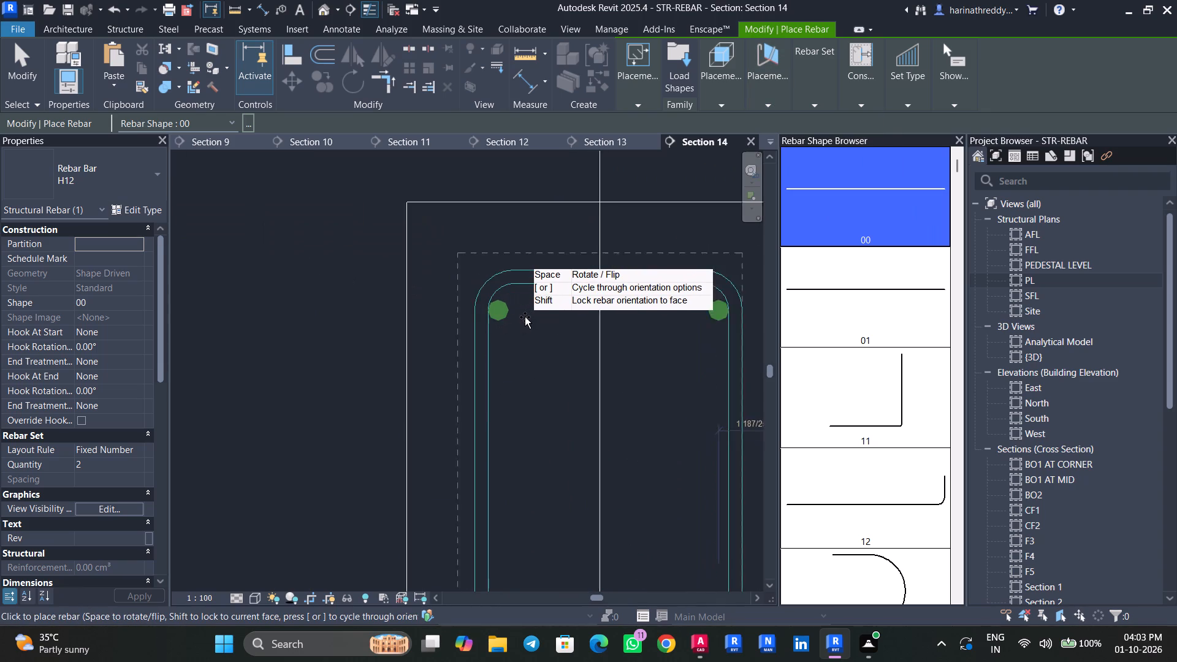
pyautogui.moveTo(525, 293); pyautogui.dragTo(345, 341, button='middle')
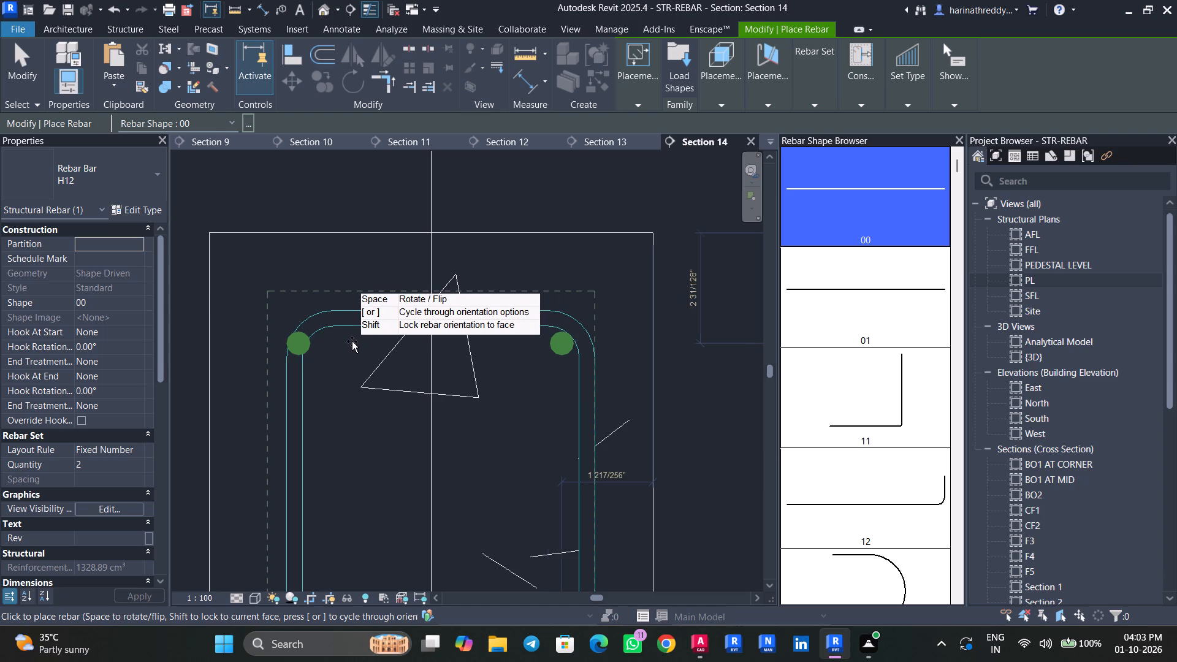
pyautogui.click(370, 337)
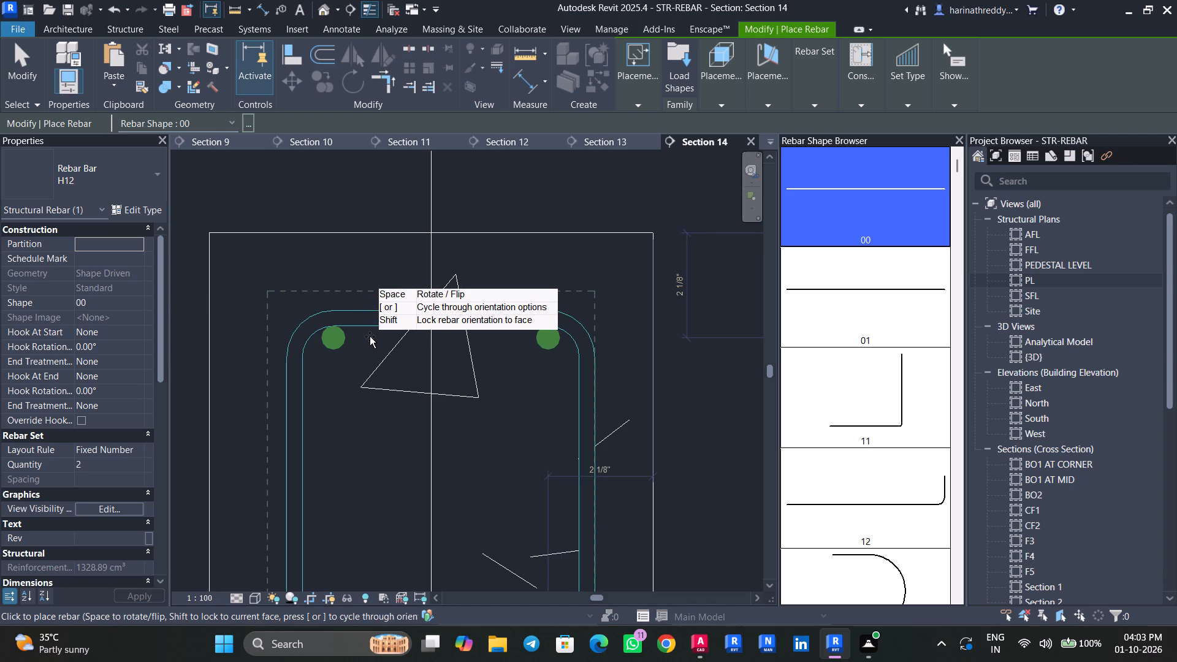
pyautogui.press('Escape')
pyautogui.press('Escape')
pyautogui.press('Escape')
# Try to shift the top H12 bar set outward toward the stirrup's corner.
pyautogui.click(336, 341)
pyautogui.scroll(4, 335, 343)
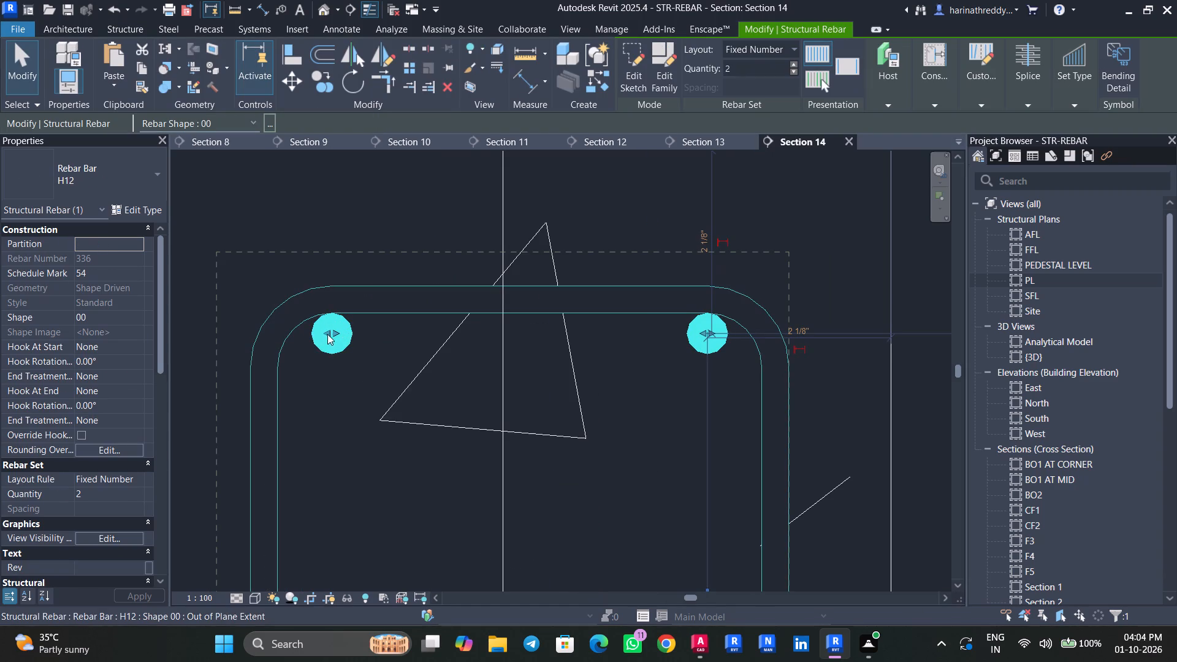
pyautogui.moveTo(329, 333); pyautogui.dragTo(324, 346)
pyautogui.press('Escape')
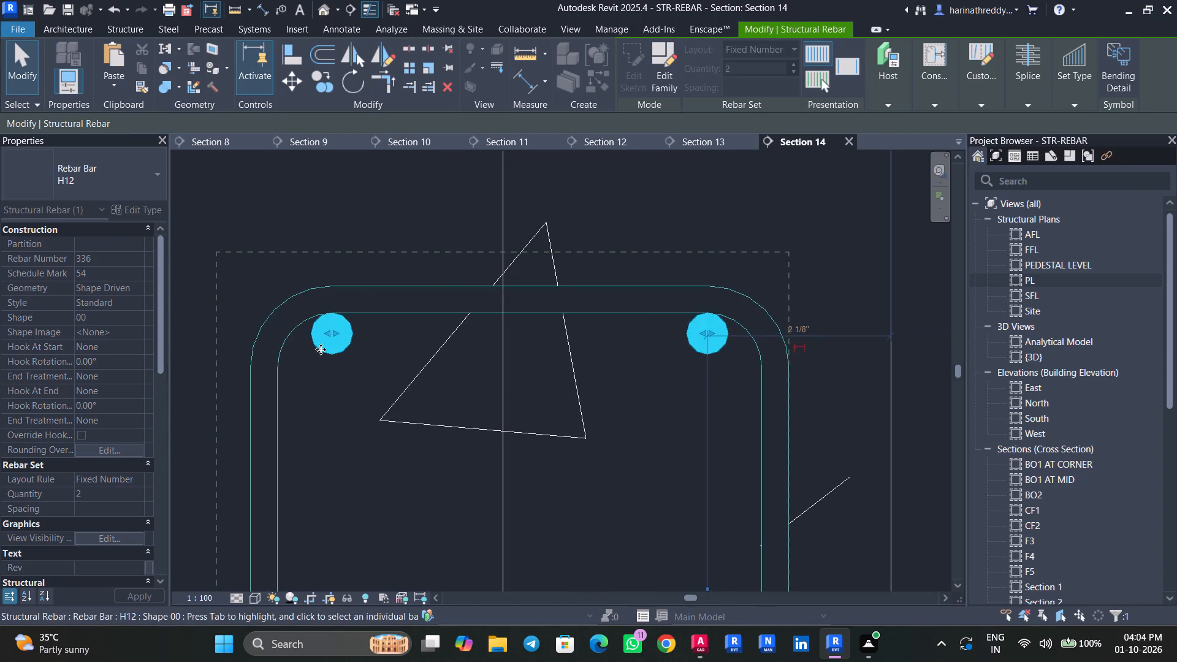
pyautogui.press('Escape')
# Mirror a copy of the two top H12 bars to B07's bottom about a horizontal axis drawn at the beam's mid-height.
pyautogui.click(346, 345)
pyautogui.scroll(-8, 346, 345)
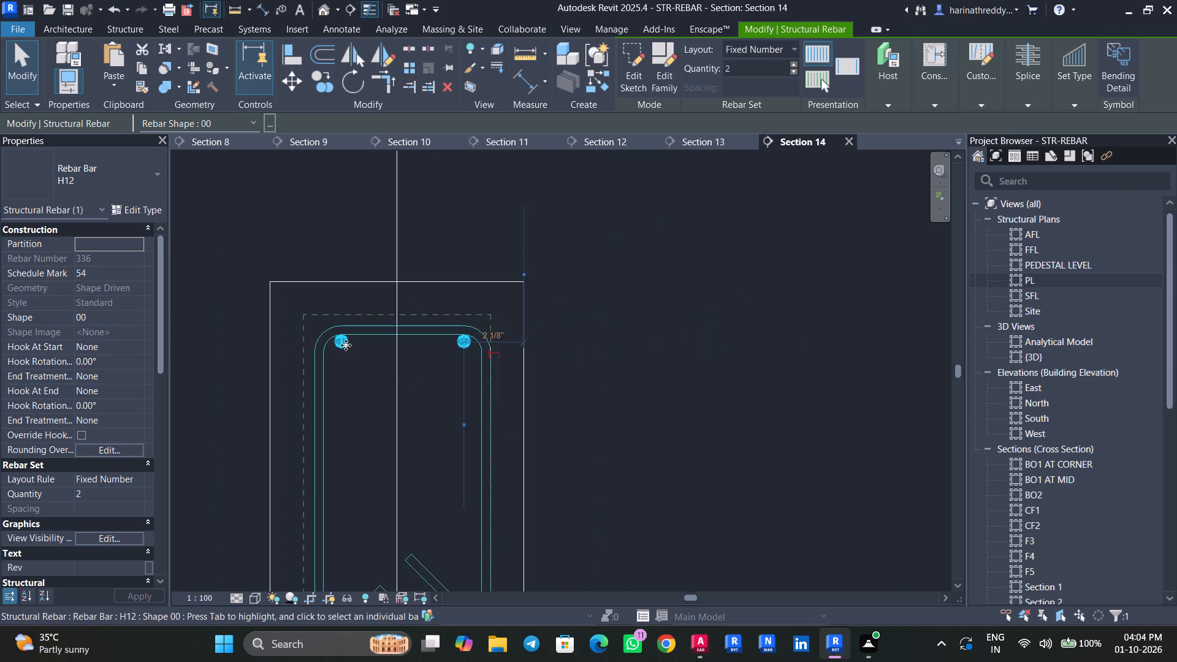
pyautogui.scroll(-2, 346, 345)
pyautogui.scroll(1, 346, 345)
pyautogui.scroll(-1, 346, 345)
pyautogui.moveTo(346, 345); pyautogui.dragTo(409, 280, button='middle')
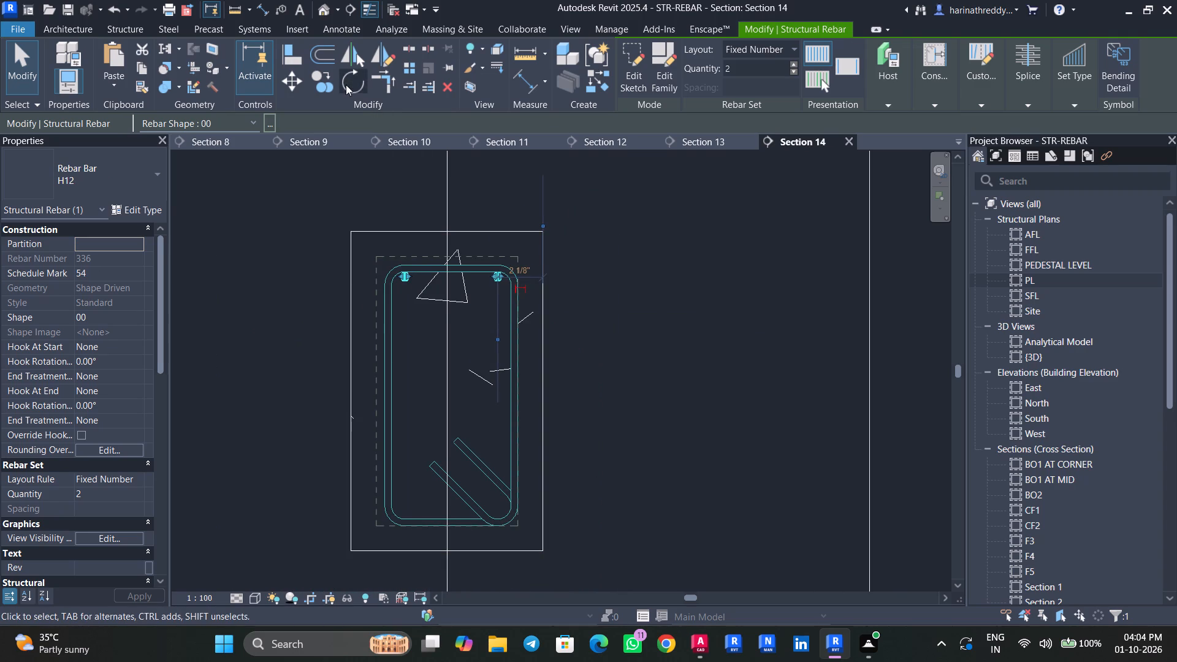
pyautogui.click(352, 61)
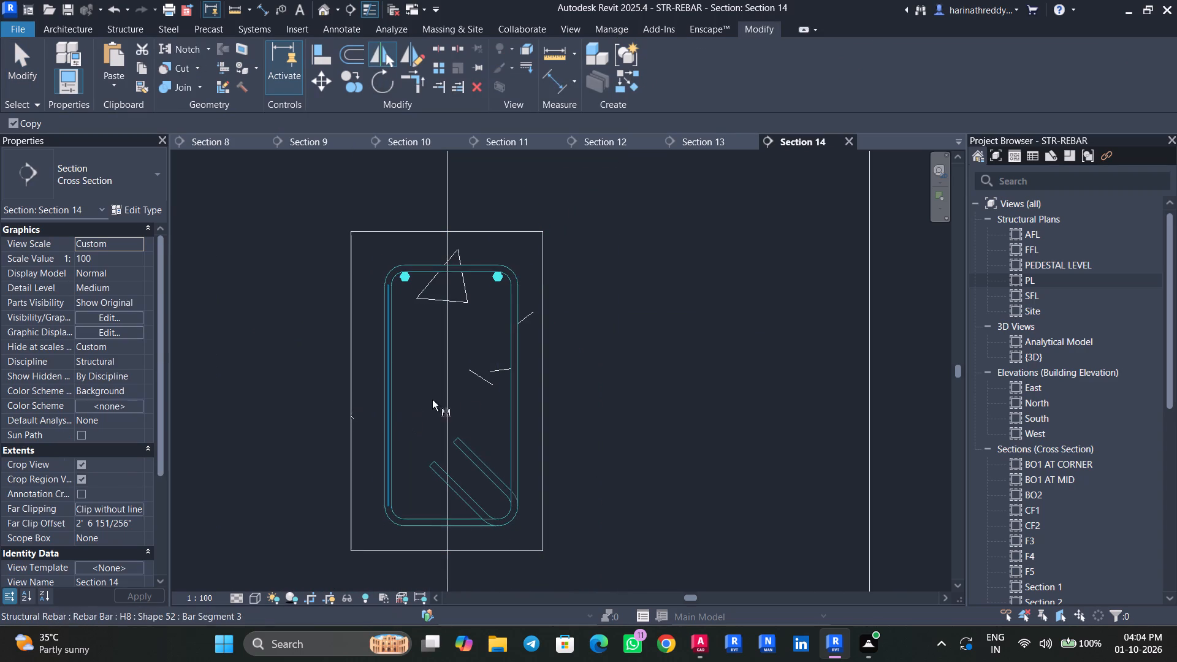
pyautogui.click(410, 53)
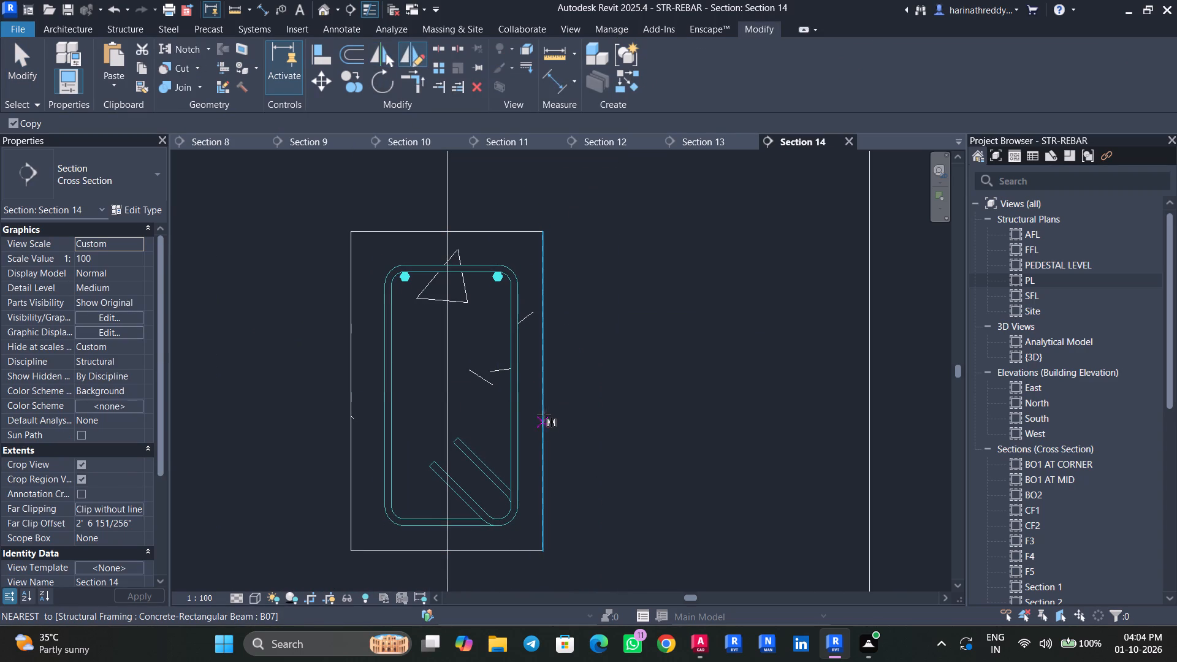
pyautogui.click(546, 393)
pyautogui.click(712, 394)
pyautogui.press('Escape')
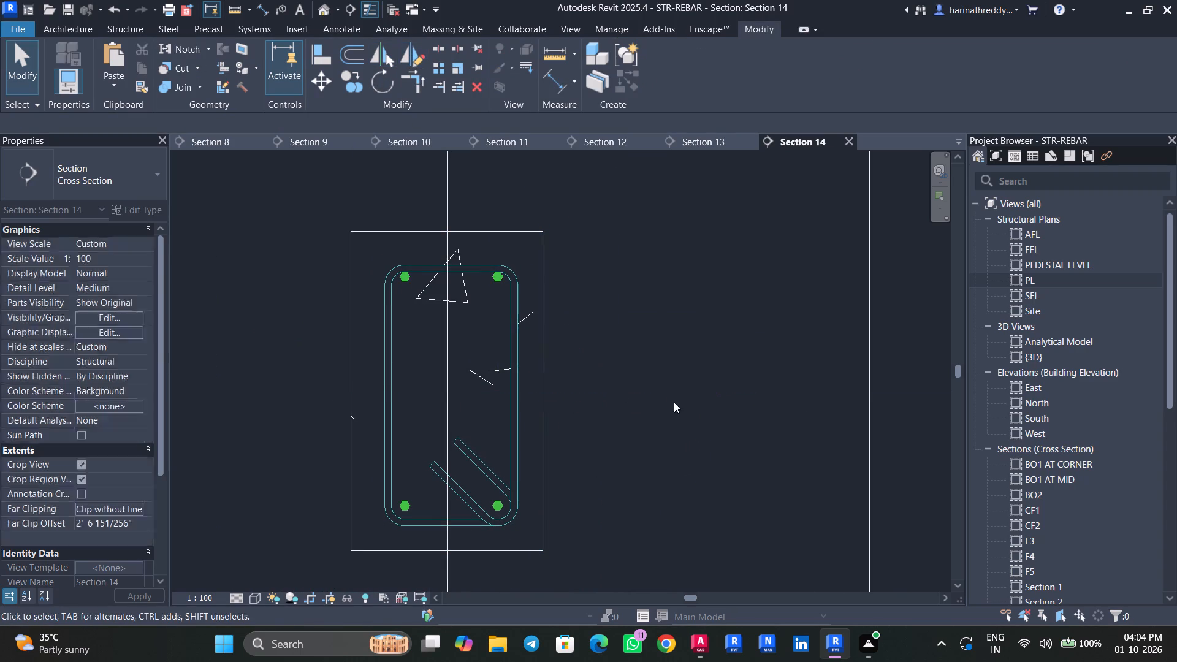
pyautogui.press('Escape')
pyautogui.press('Escape')
pyautogui.press('Escape')
# Move the bottom H12 bars down and outward so they nest in the stirrup's lower corners.
pyautogui.scroll(5, 409, 501)
pyautogui.click(409, 501)
pyautogui.scroll(1, 419, 507)
pyautogui.moveTo(419, 507); pyautogui.dragTo(466, 408, button='middle')
pyautogui.scroll(5, 422, 456)
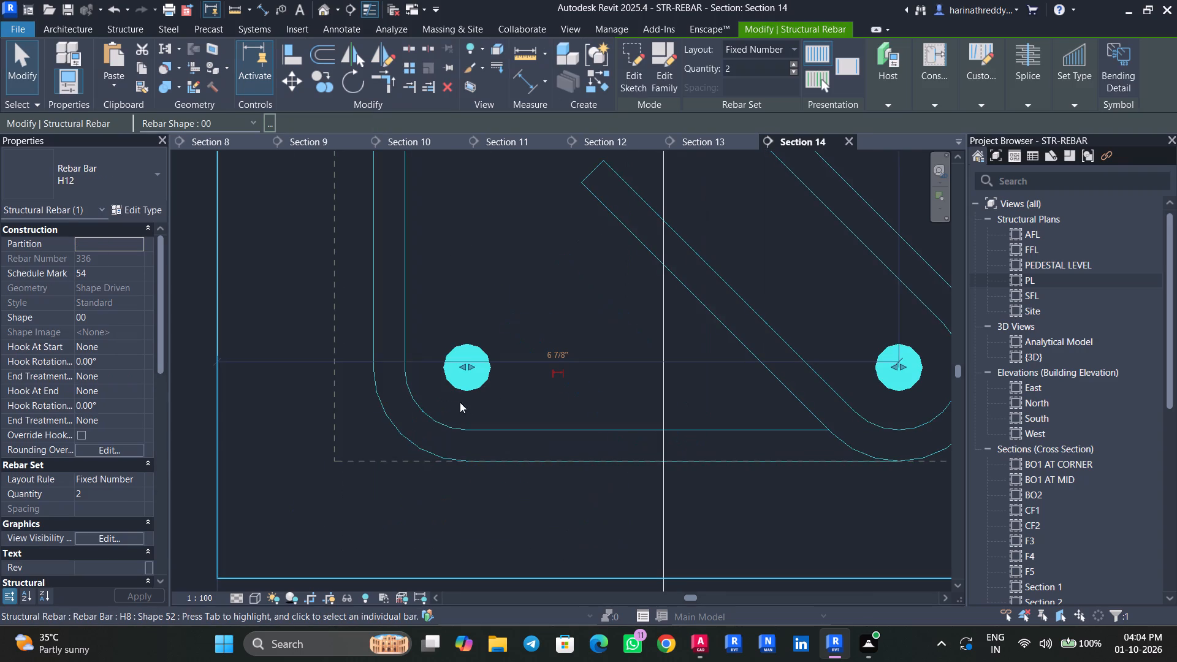
pyautogui.moveTo(468, 351); pyautogui.dragTo(443, 381)
pyautogui.scroll(1, 547, 409)
pyautogui.moveTo(547, 409); pyautogui.dragTo(411, 425, button='middle')
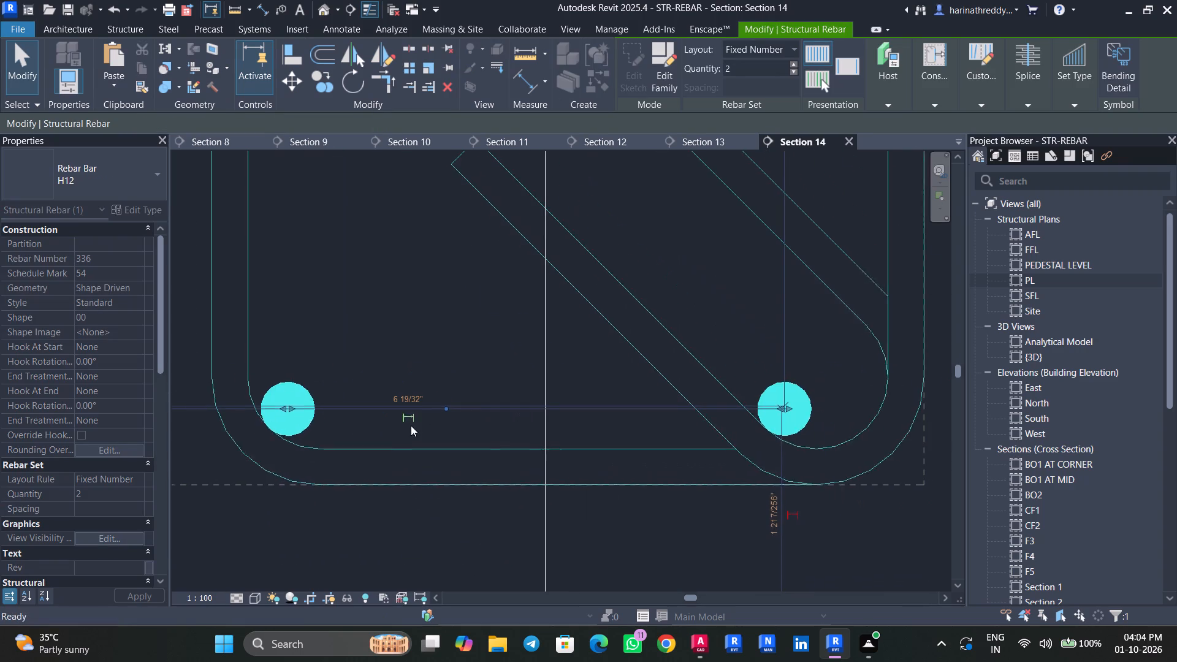
pyautogui.moveTo(787, 410); pyautogui.dragTo(851, 423)
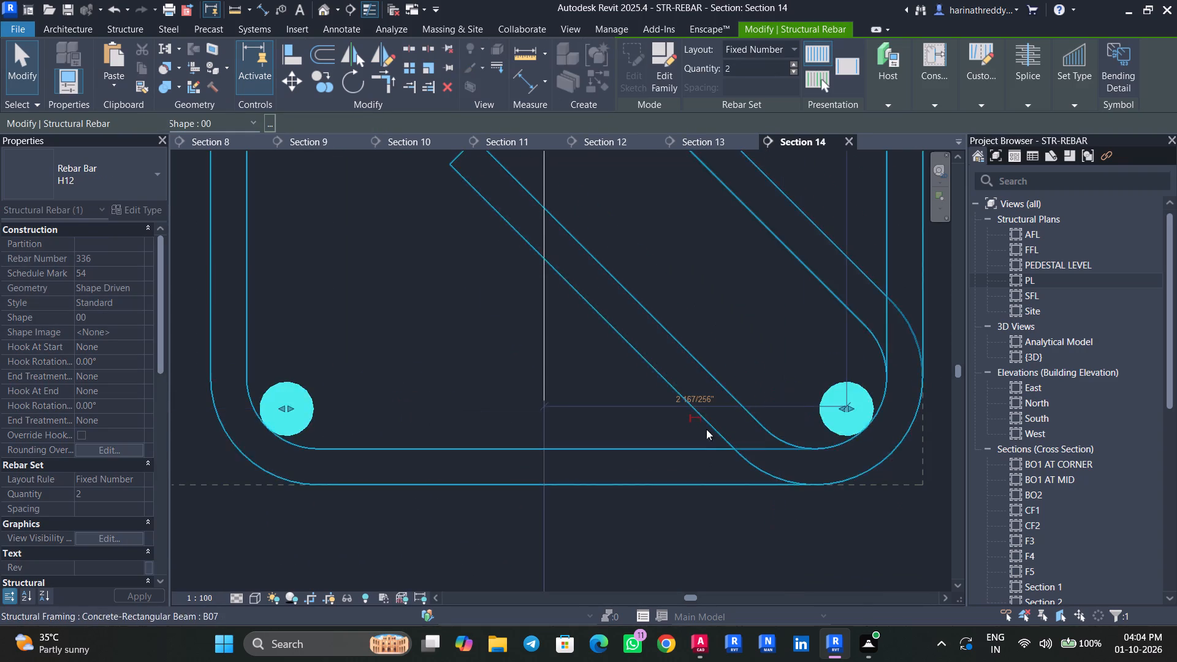
pyautogui.press('Escape')
pyautogui.press('Escape')
# Move the top H12 bars outward so they nest in the stirrup's upper corners.
pyautogui.scroll(-8, 665, 405)
pyautogui.moveTo(637, 247); pyautogui.dragTo(622, 561, button='middle')
pyautogui.scroll(6, 546, 309)
pyautogui.click(533, 307)
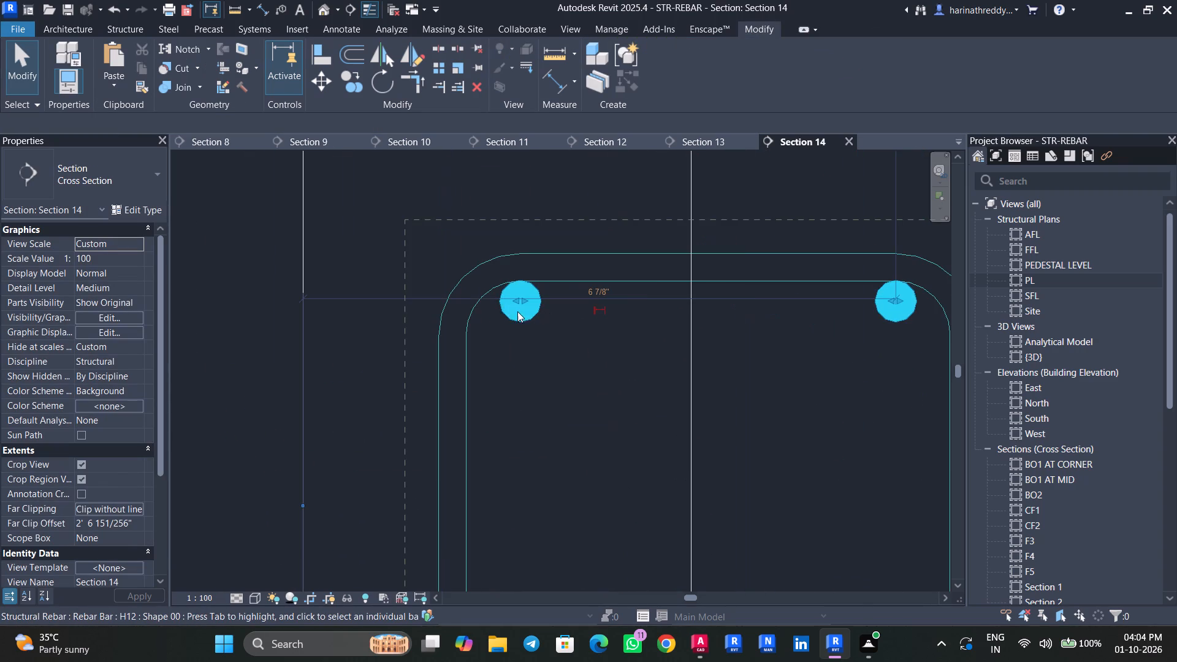
pyautogui.scroll(9, 503, 312)
pyautogui.moveTo(541, 306); pyautogui.dragTo(470, 335)
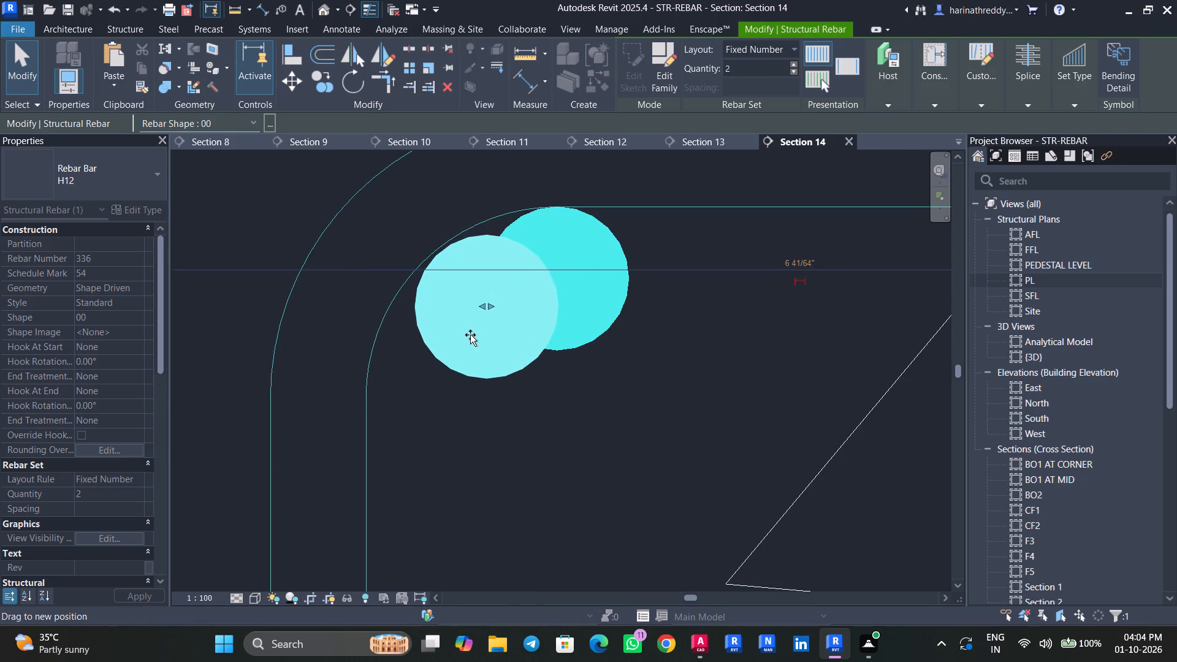
pyautogui.moveTo(470, 335); pyautogui.dragTo(457, 340)
pyautogui.scroll(-9, 457, 341)
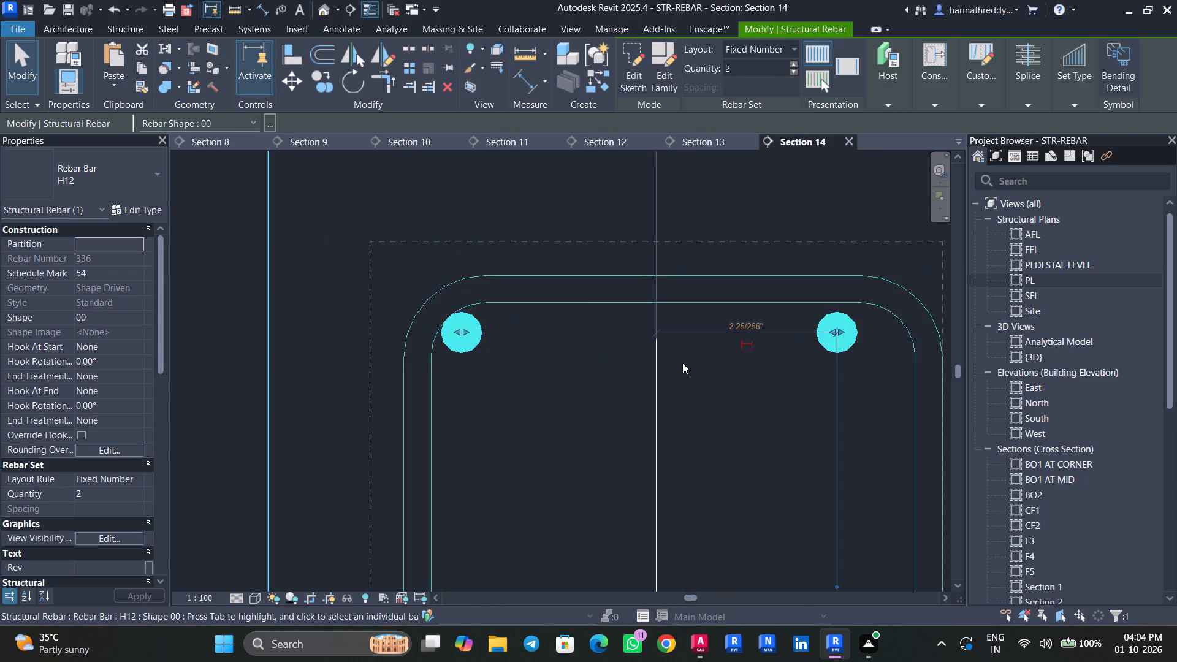
pyautogui.moveTo(682, 363); pyautogui.dragTo(511, 384, button='middle')
pyautogui.moveTo(669, 351); pyautogui.dragTo(718, 363)
pyautogui.press('Escape')
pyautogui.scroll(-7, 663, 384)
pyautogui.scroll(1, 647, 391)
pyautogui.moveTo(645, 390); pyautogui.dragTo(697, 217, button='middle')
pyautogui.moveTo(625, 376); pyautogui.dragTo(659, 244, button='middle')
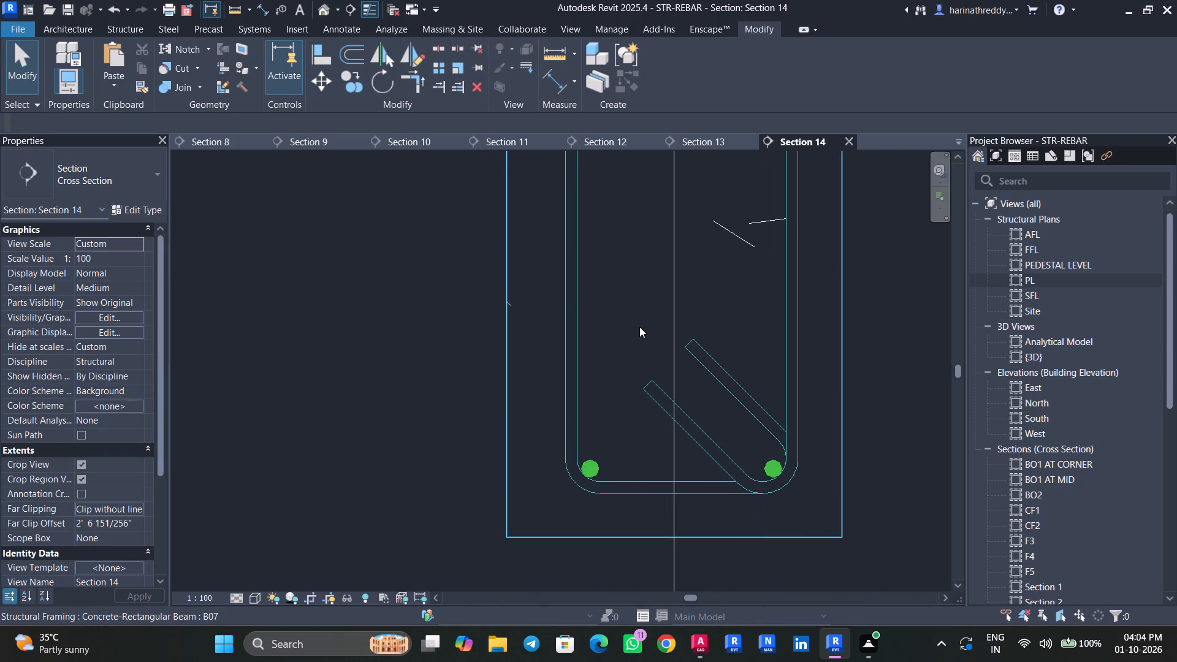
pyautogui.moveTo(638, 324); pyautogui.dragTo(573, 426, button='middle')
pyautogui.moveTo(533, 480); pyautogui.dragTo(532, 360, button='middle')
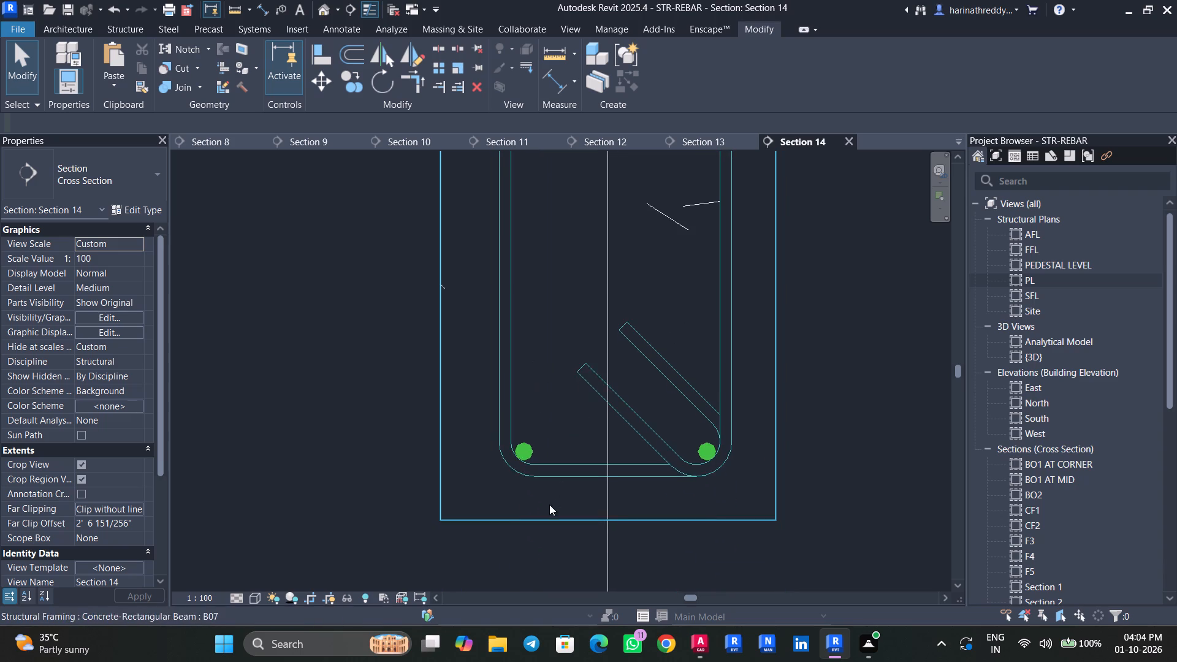
# Set the quantity of the bottom H12 bar set in beam B07 to 3.
pyautogui.click(525, 445)
pyautogui.click(115, 496)
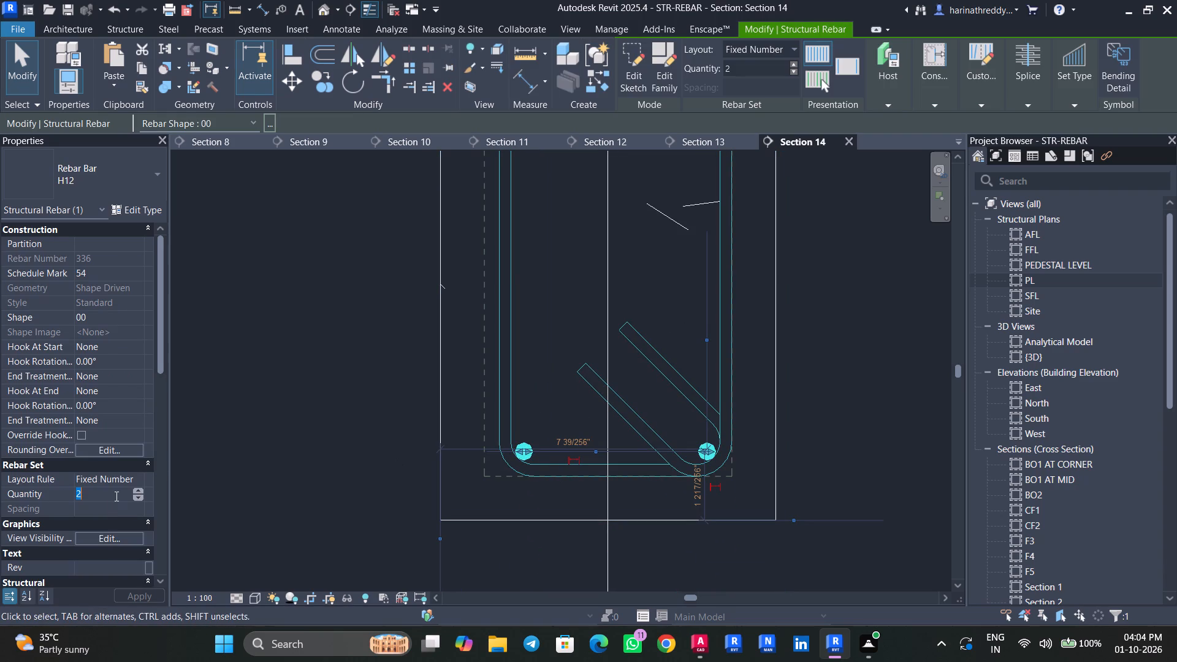
pyautogui.press('3')
pyautogui.scroll(-2, 590, 482)
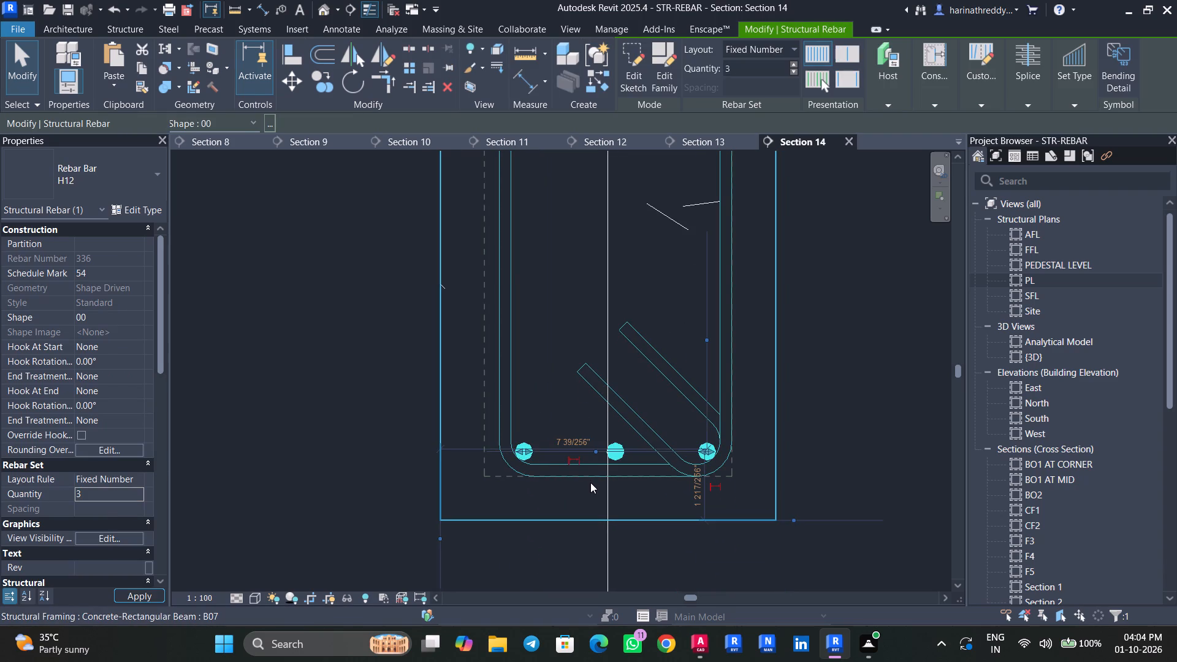
pyautogui.scroll(-3, 590, 482)
pyautogui.moveTo(595, 398); pyautogui.dragTo(585, 438, button='middle')
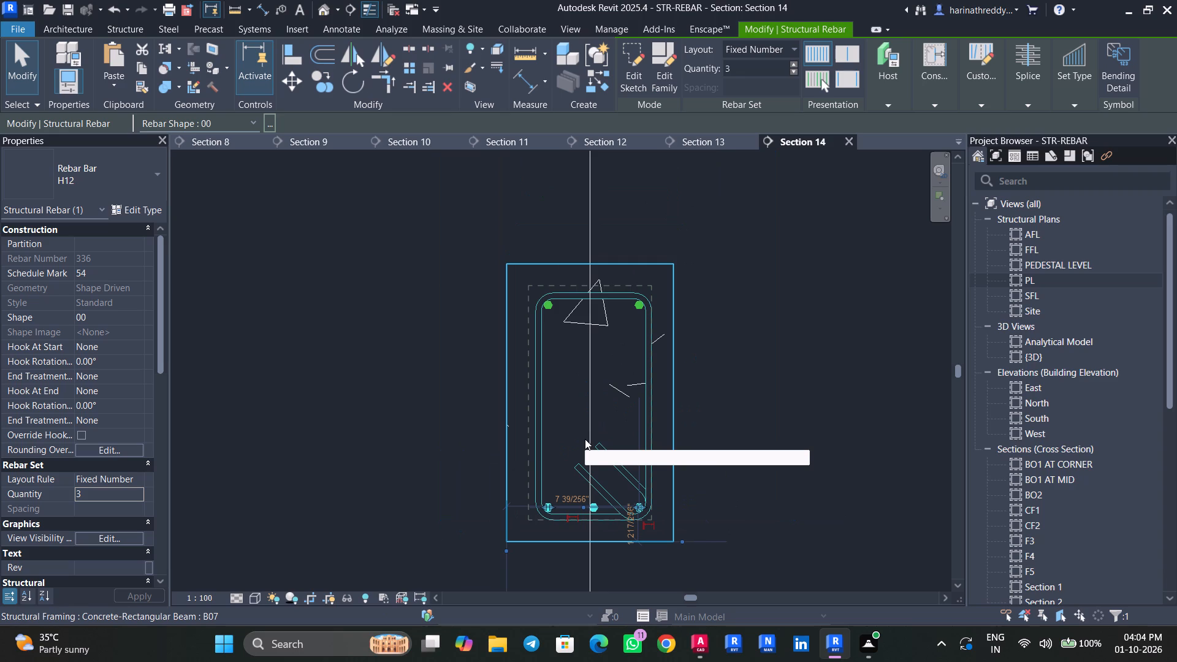
pyautogui.press('Escape')
pyautogui.press('Escape')
pyautogui.press('Escape')
pyautogui.press('Escape')
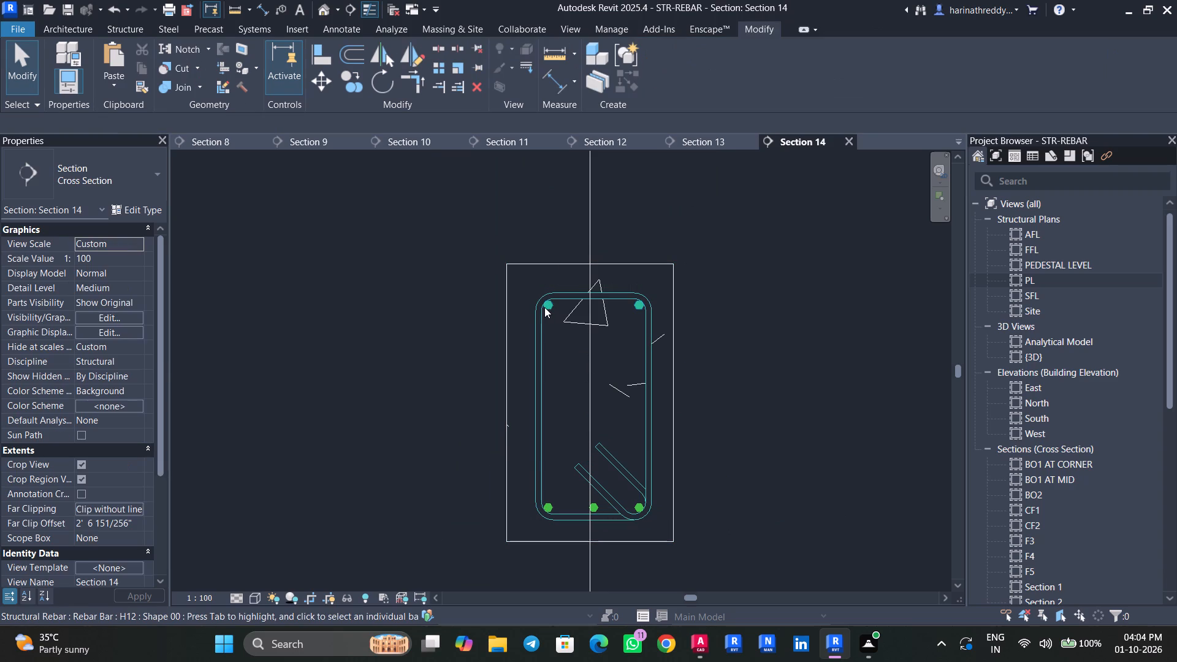
# Copy the two top H12 bars down to a level just above beam B07's bottom bar row.
pyautogui.click(546, 308)
pyautogui.scroll(4, 546, 308)
pyautogui.keyDown('ctrl'); pyautogui.moveTo(550, 307); pyautogui.dragTo(541, 341); pyautogui.keyUp('ctrl')
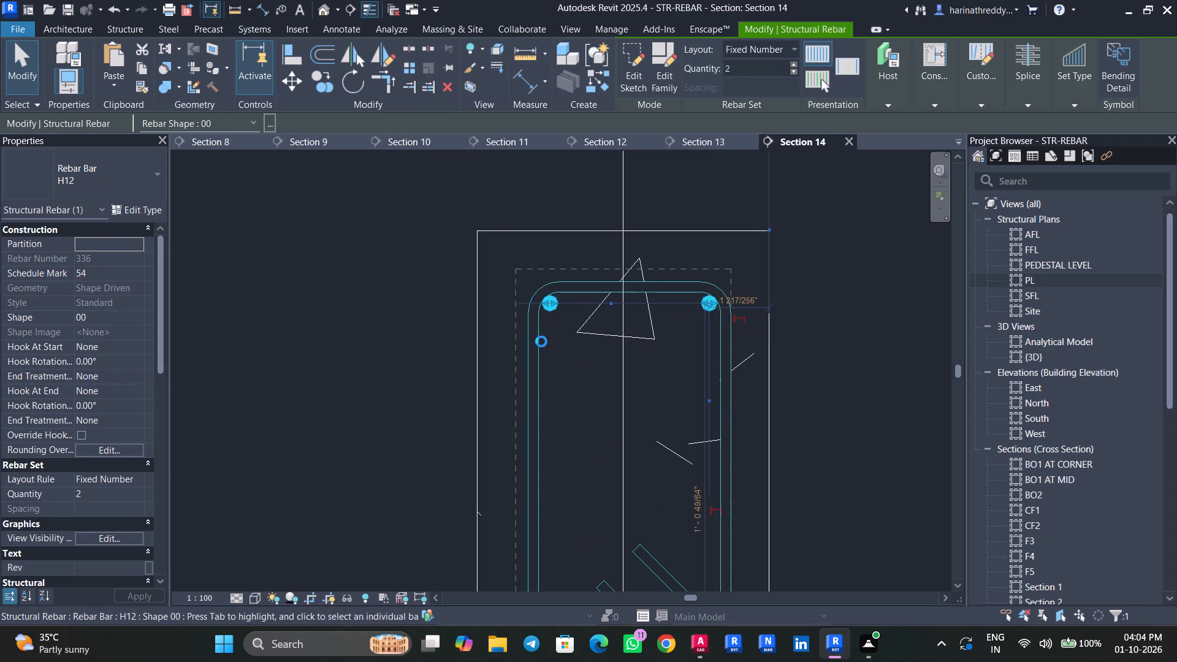
pyautogui.keyDown('ctrl'); pyautogui.moveTo(541, 341); pyautogui.dragTo(549, 574); pyautogui.keyUp('ctrl')
# Widen the copied H12 pair so its outer bar sits against the stirrup's side leg.
pyautogui.moveTo(619, 471); pyautogui.dragTo(619, 288, button='middle')
pyautogui.scroll(3, 574, 357)
pyautogui.moveTo(573, 350); pyautogui.dragTo(554, 414, button='middle')
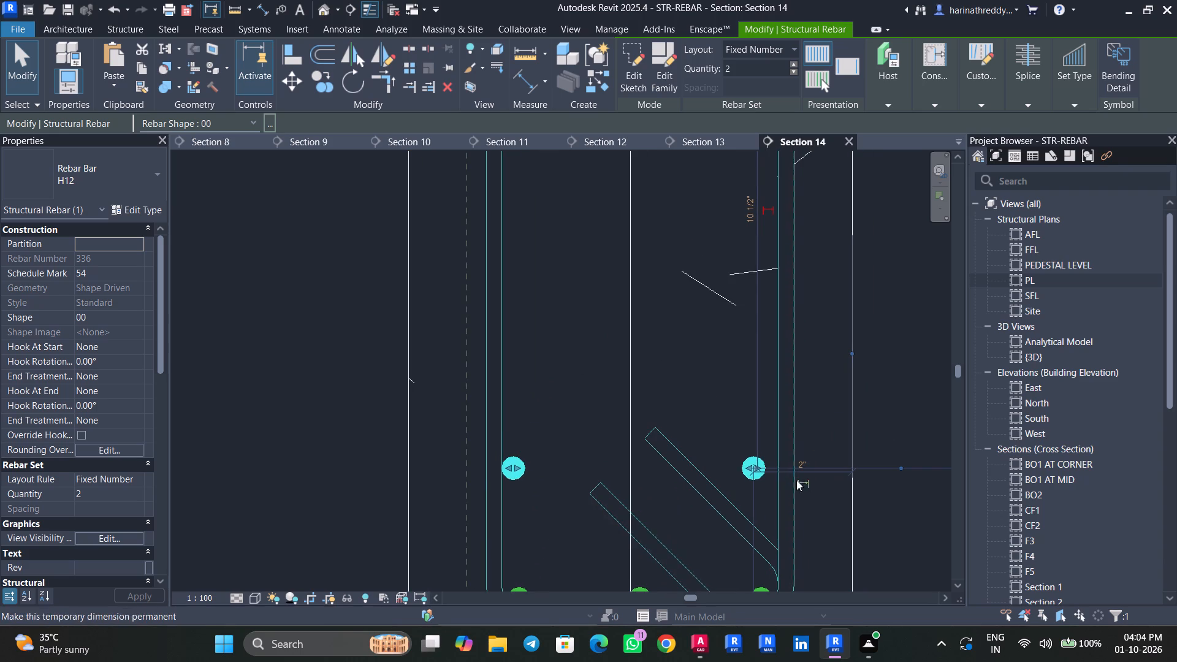
pyautogui.moveTo(760, 466); pyautogui.dragTo(775, 468)
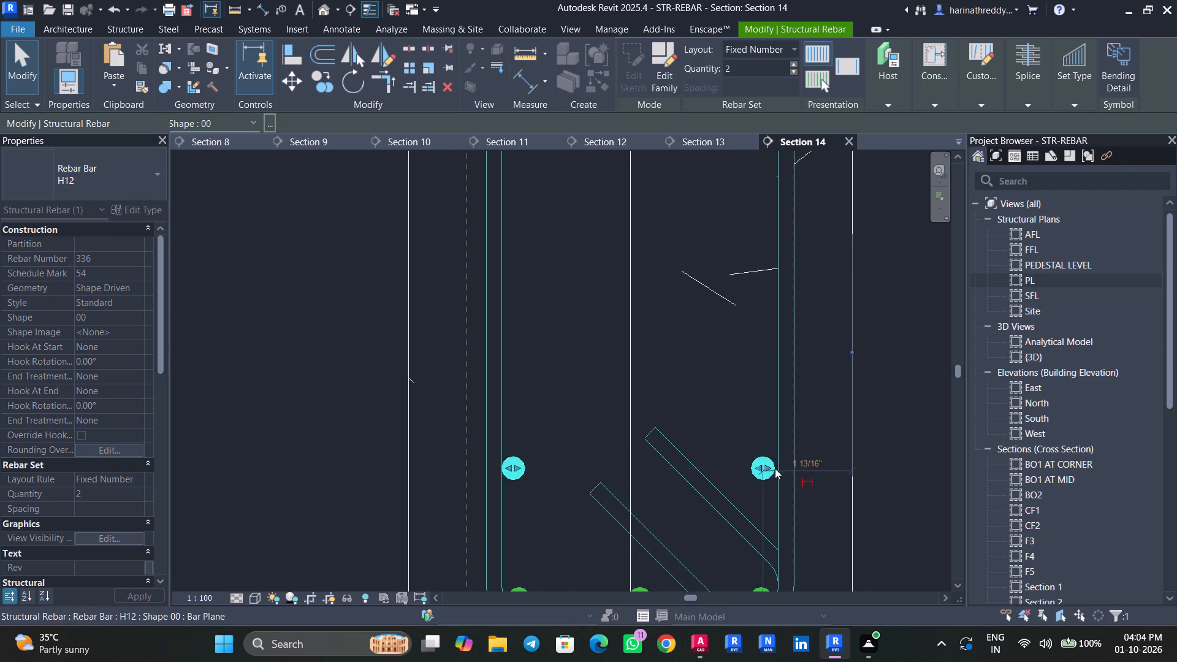
pyautogui.scroll(5, 775, 468)
pyautogui.scroll(-1, 775, 468)
pyautogui.scroll(2, 775, 468)
pyautogui.moveTo(752, 468); pyautogui.dragTo(772, 471)
pyautogui.moveTo(762, 476); pyautogui.dragTo(763, 476)
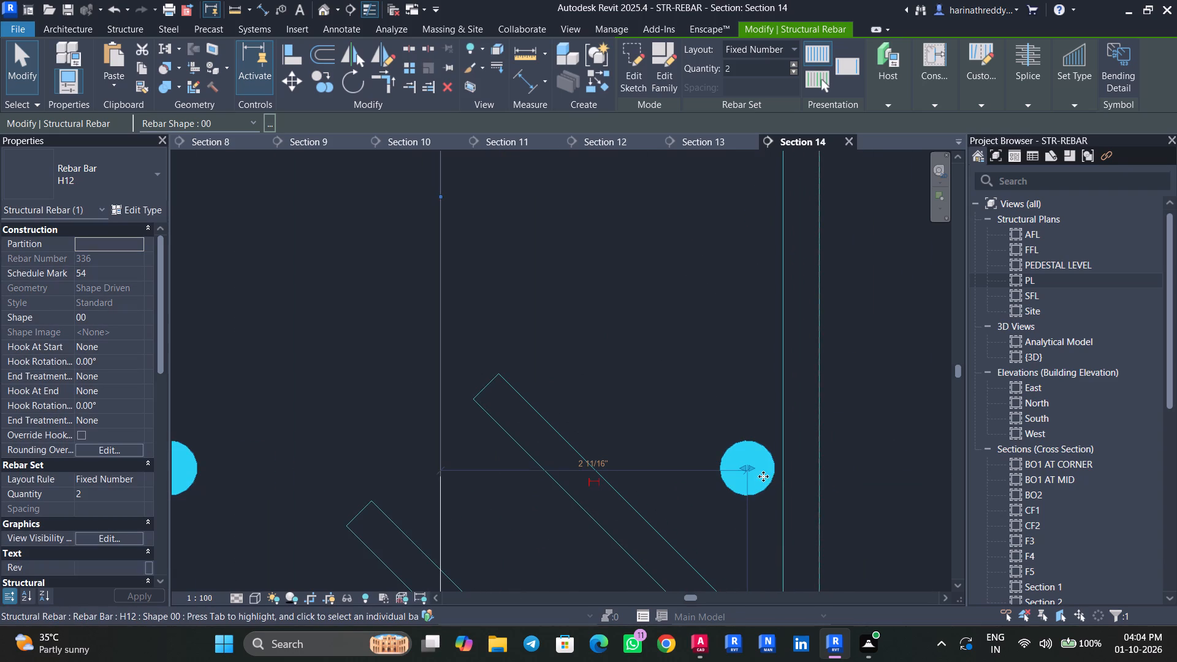
pyautogui.moveTo(763, 476); pyautogui.dragTo(781, 477)
pyautogui.scroll(-11, 753, 493)
pyautogui.press('Escape')
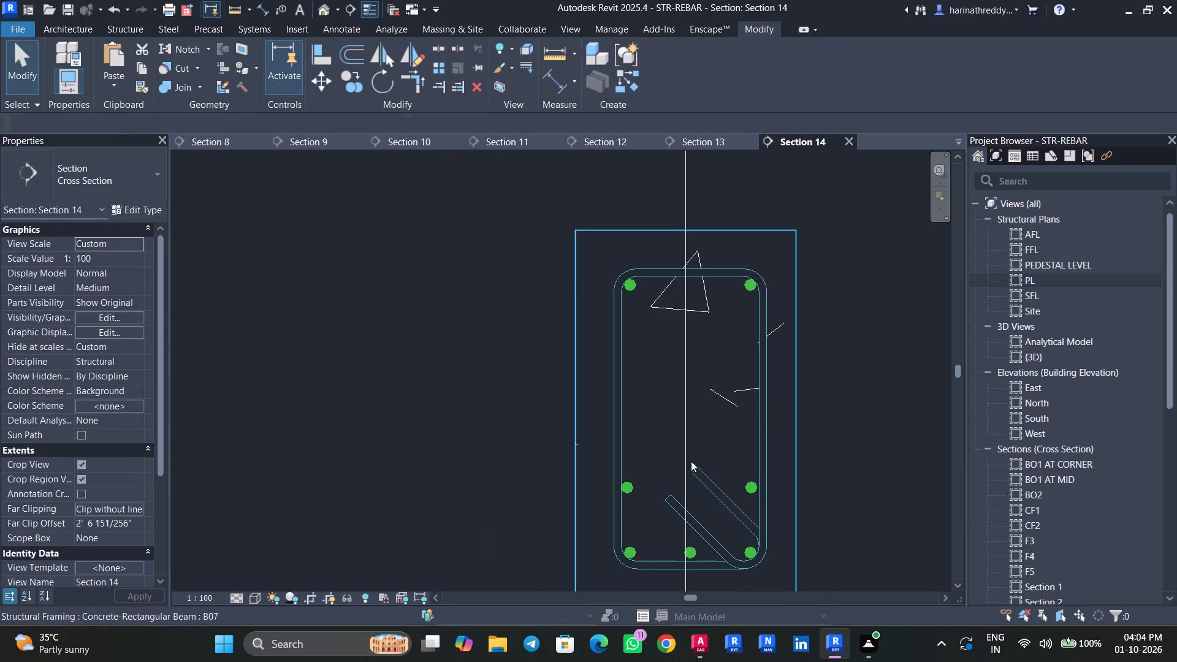
pyautogui.press('Escape')
pyautogui.press('Escape')
# Select all matching H12 bars and set them to show unobscured in the {3D} view.
pyautogui.click(632, 485)
pyautogui.write('SA')
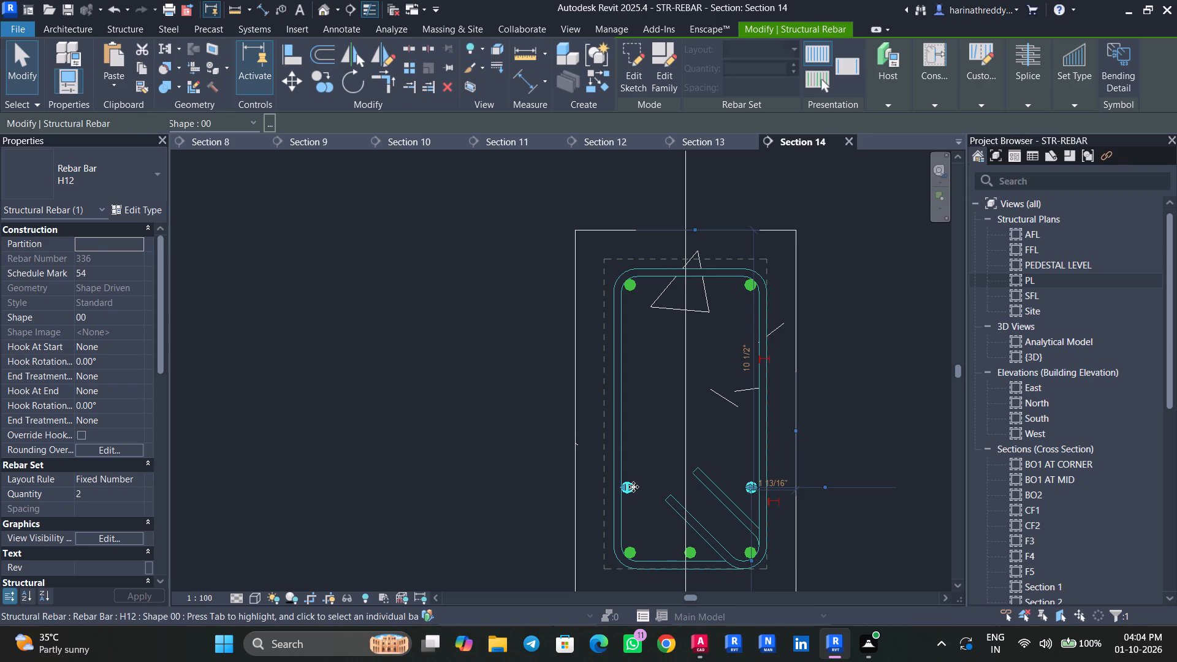
pyautogui.click(121, 536)
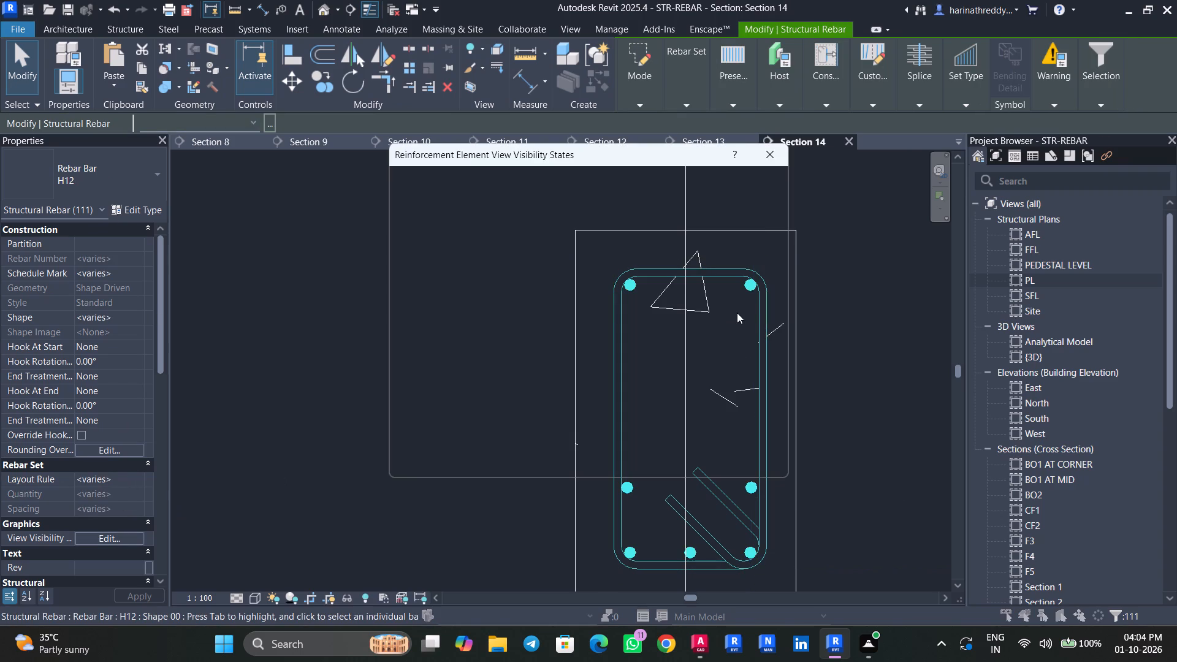
pyautogui.click(714, 286)
pyautogui.click(648, 287)
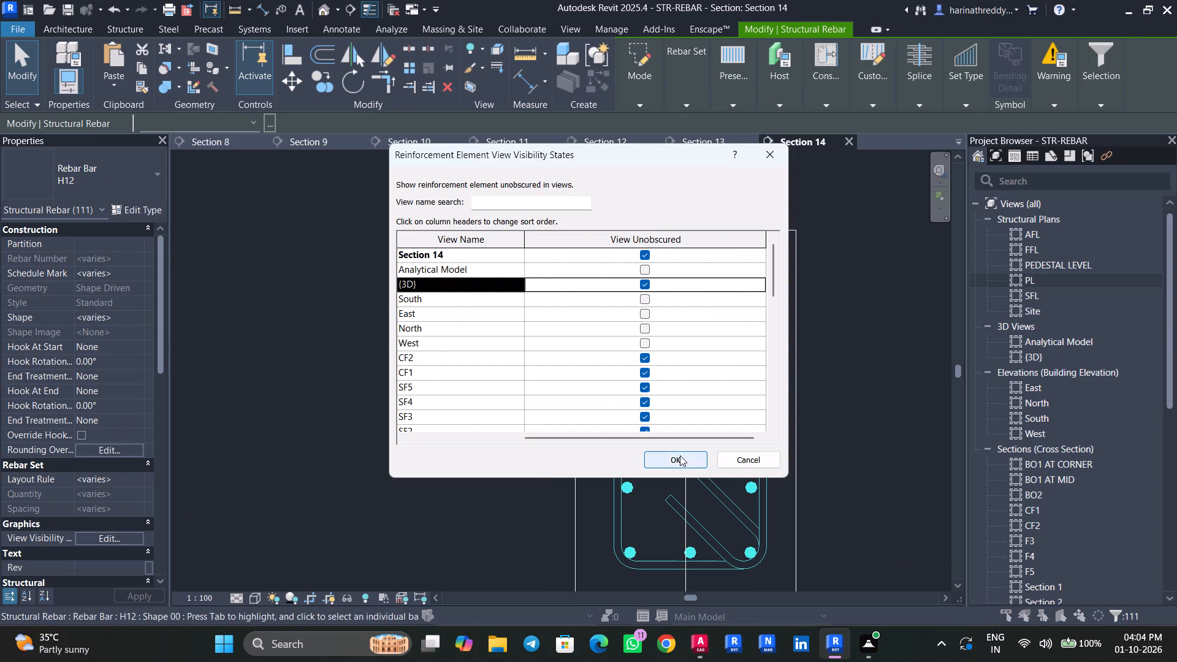
pyautogui.click(680, 455)
pyautogui.press('Escape')
pyautogui.press('Escape')
pyautogui.press('Escape')
# Set beam B07's H8 stirrup set to show unobscured in the {3D} view.
pyautogui.click(620, 416)
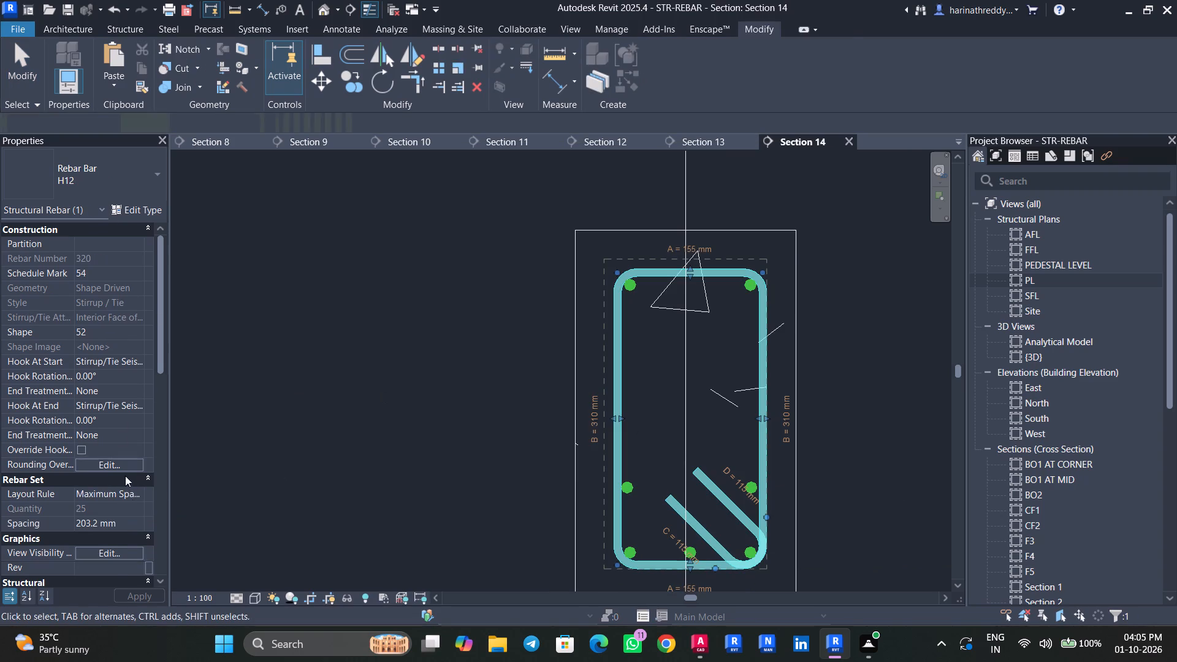
pyautogui.click(129, 552)
pyautogui.click(713, 285)
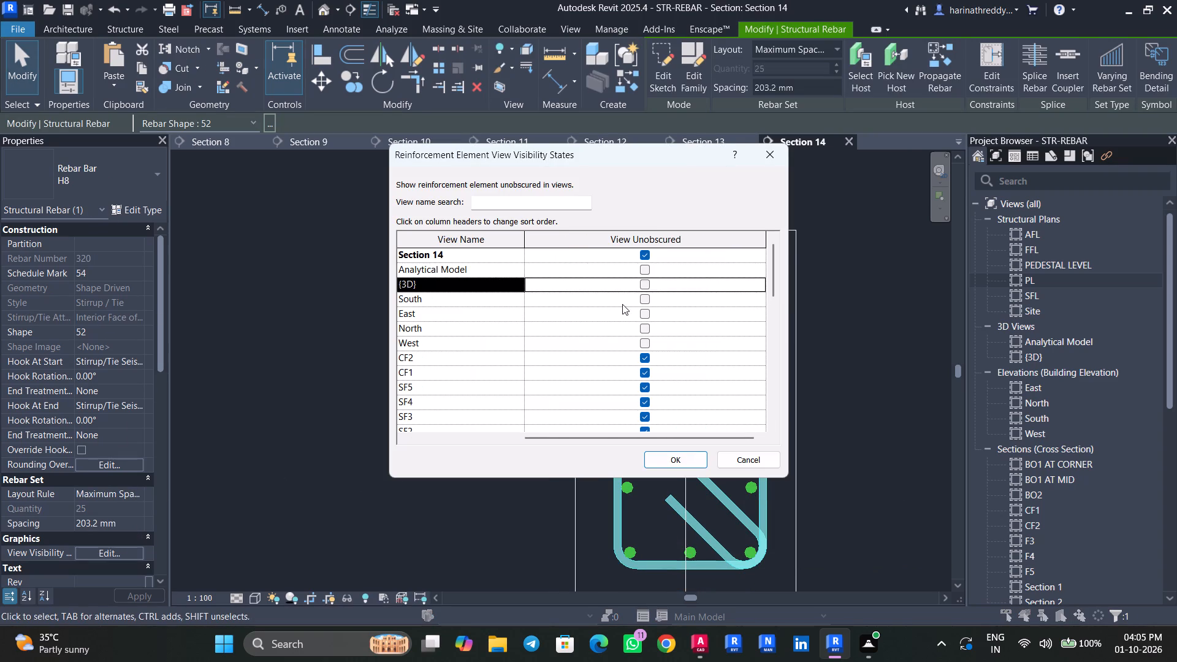
pyautogui.click(648, 284)
pyautogui.click(675, 459)
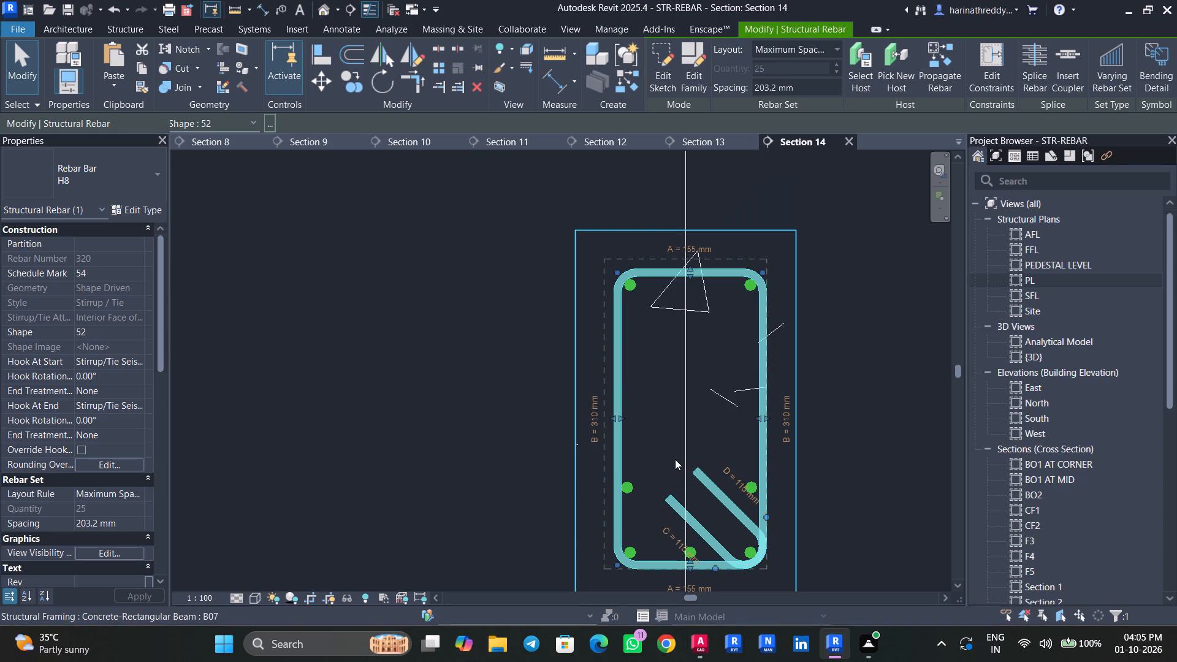
pyautogui.press('Escape')
pyautogui.press('Escape')
pyautogui.press('Escape')
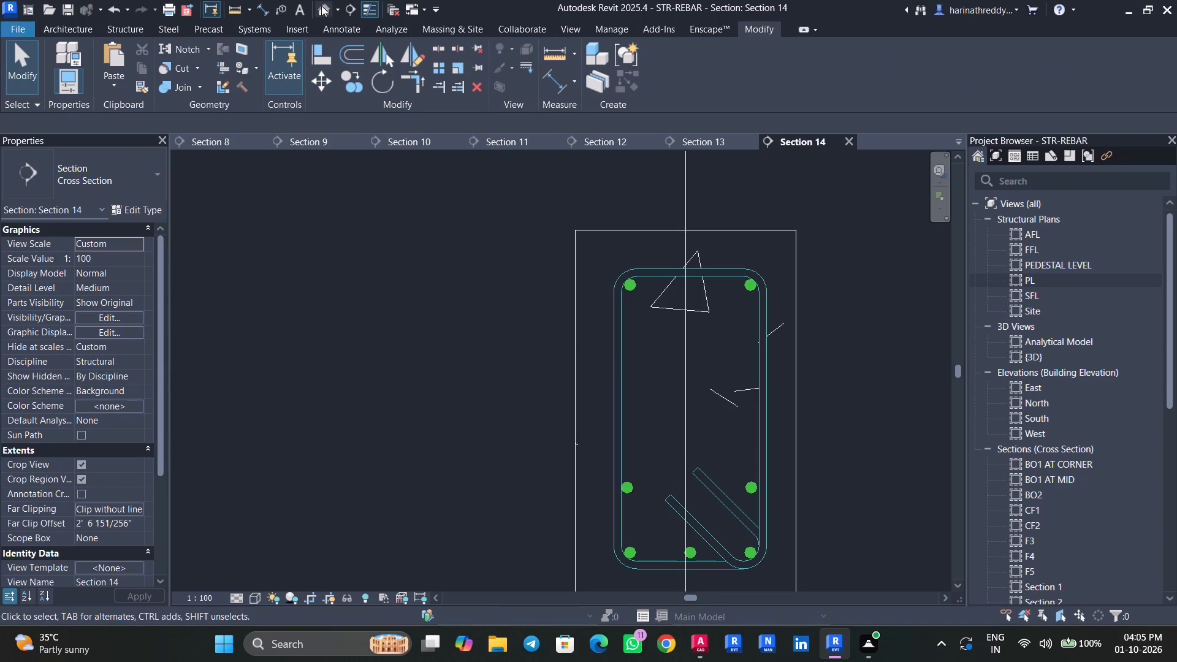
# Examine the plinth-level beams in the 3D view for ones still lacking rebar, checking beam B10 and its surroundings.
pyautogui.click(324, 9)
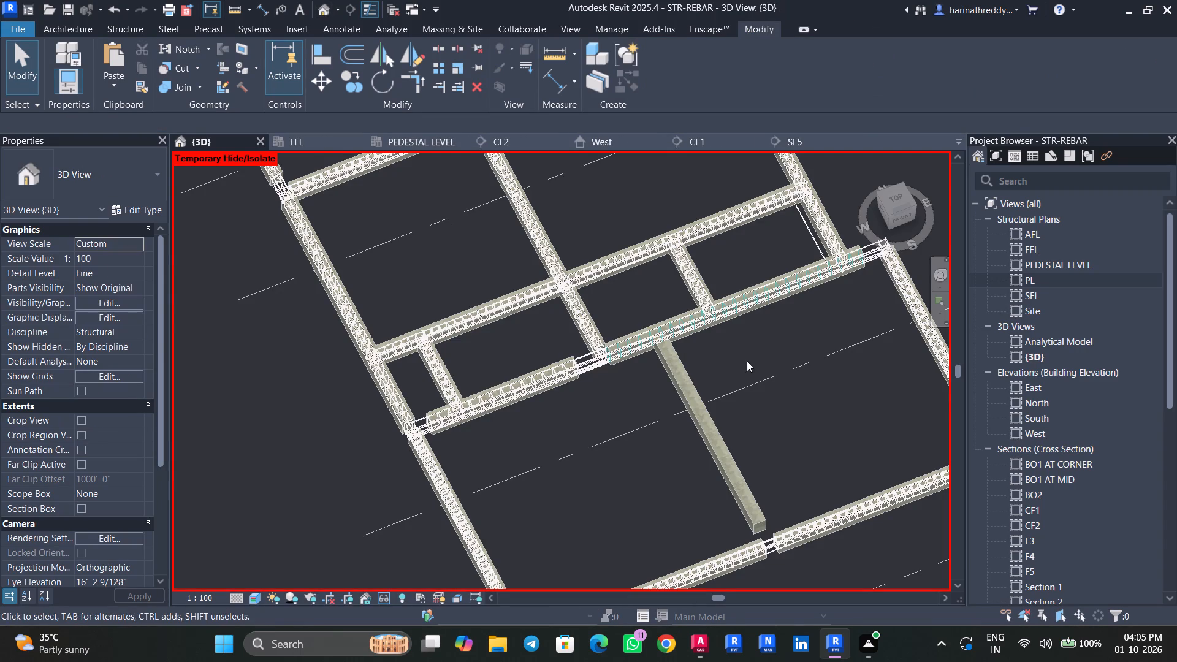
pyautogui.scroll(12, 659, 332)
pyautogui.moveTo(902, 410); pyautogui.dragTo(718, 409, button='middle')
pyautogui.scroll(-9, 718, 408)
pyautogui.moveTo(753, 429); pyautogui.dragTo(543, 362, button='middle')
pyautogui.scroll(-4, 641, 375)
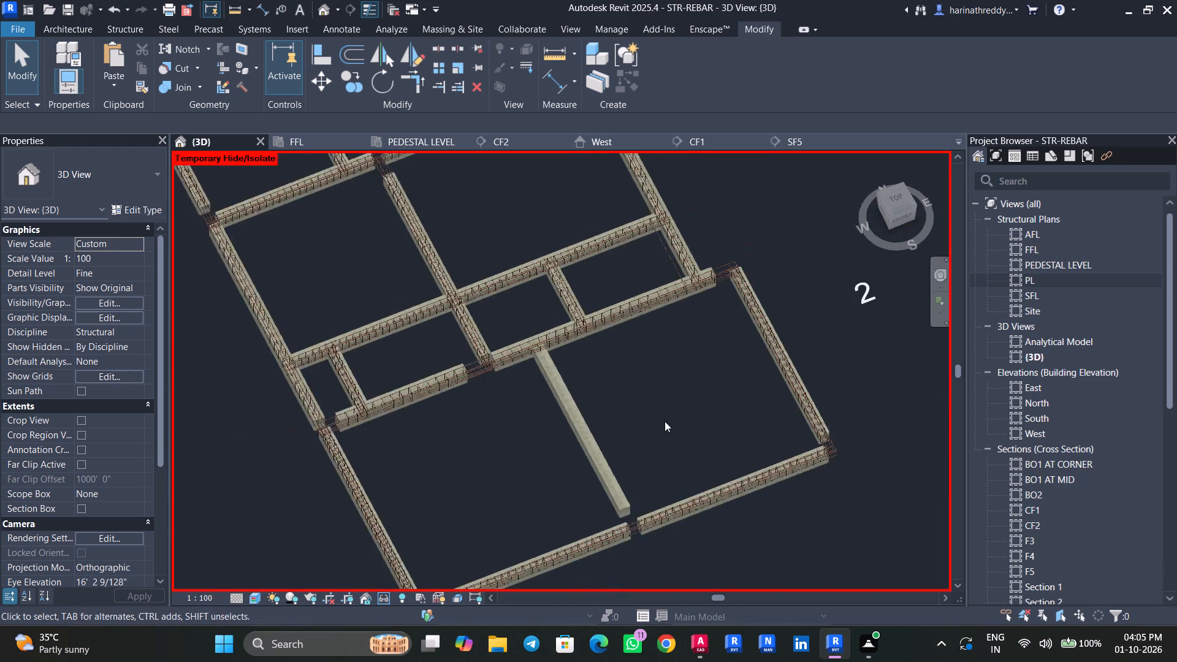
pyautogui.moveTo(665, 422); pyautogui.dragTo(743, 485, button='middle')
pyautogui.click(656, 491)
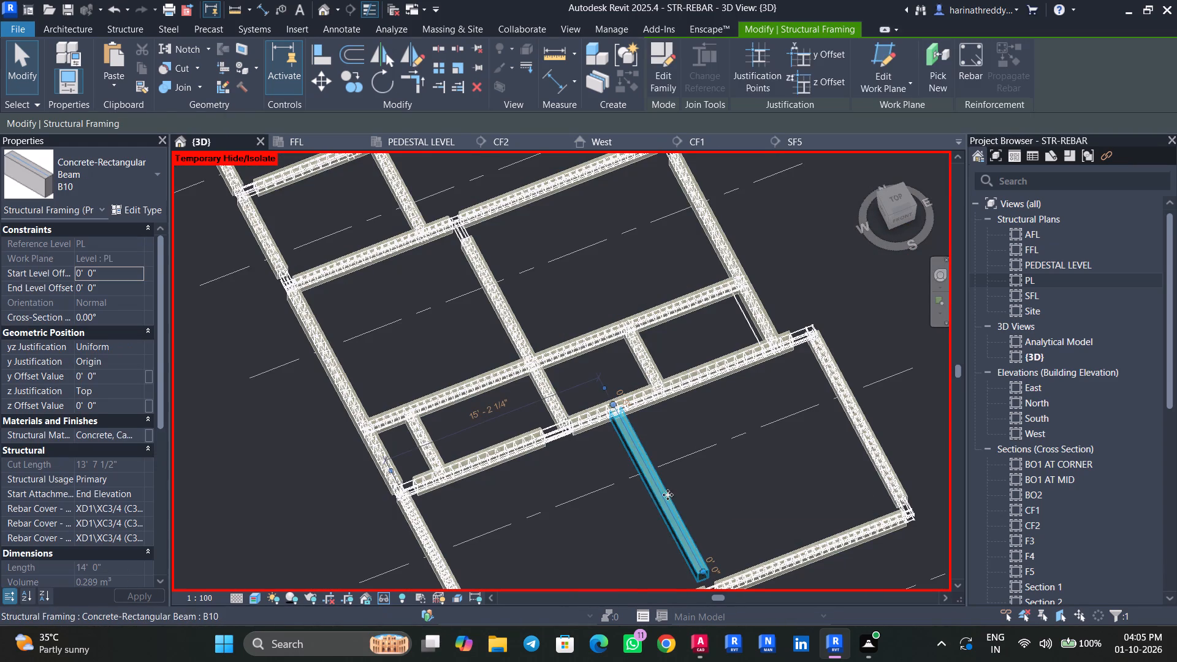
pyautogui.scroll(-4, 715, 478)
pyautogui.scroll(9, 569, 224)
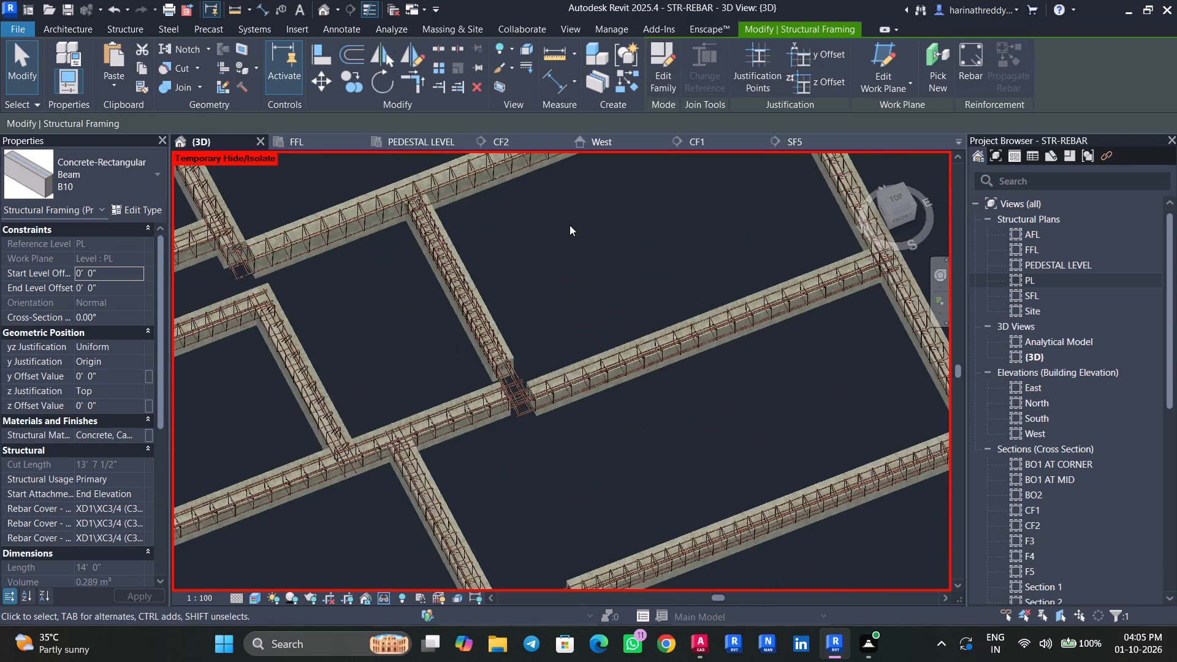
pyautogui.scroll(-8, 569, 225)
pyautogui.scroll(1, 569, 225)
pyautogui.scroll(-2, 569, 225)
pyautogui.scroll(1, 538, 295)
pyautogui.scroll(-1, 538, 295)
pyautogui.scroll(12, 538, 295)
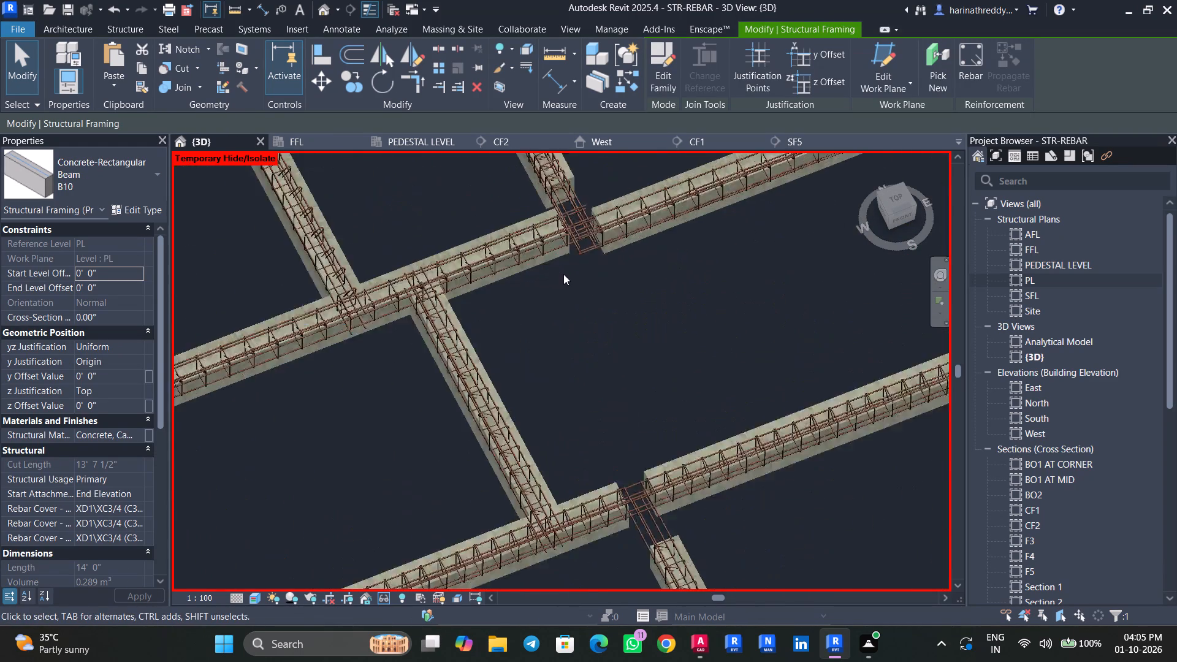
pyautogui.scroll(5, 563, 274)
pyautogui.scroll(-8, 569, 270)
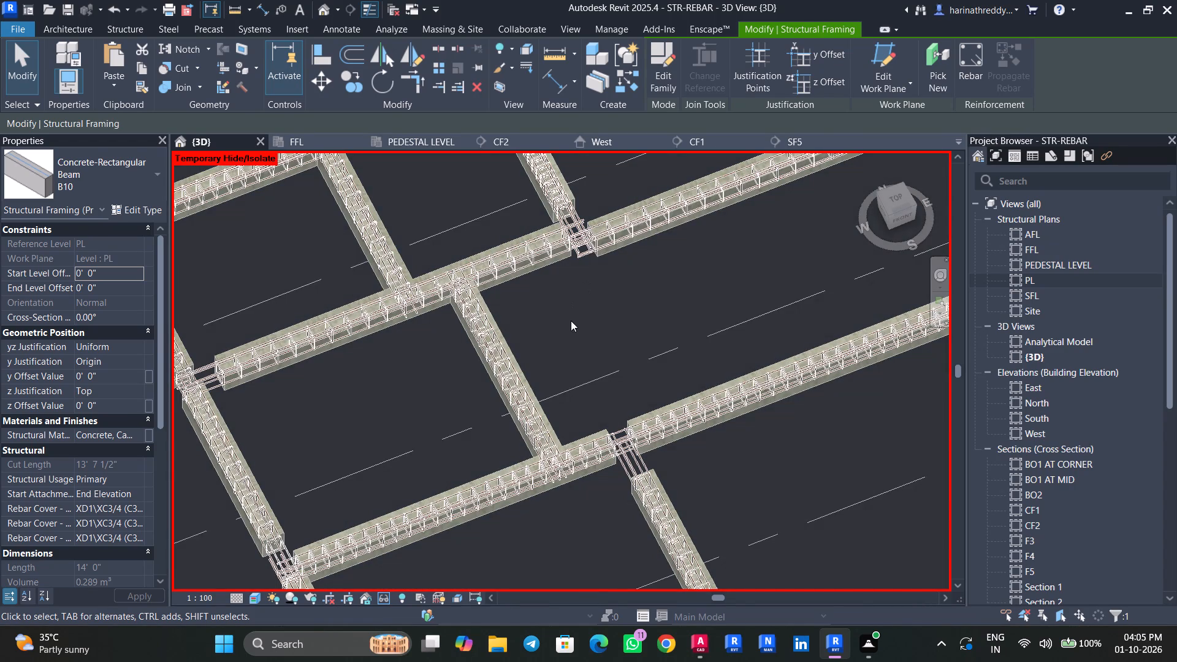
pyautogui.moveTo(725, 471); pyautogui.dragTo(557, 231, button='middle')
pyautogui.moveTo(630, 332); pyautogui.dragTo(531, 167, button='middle')
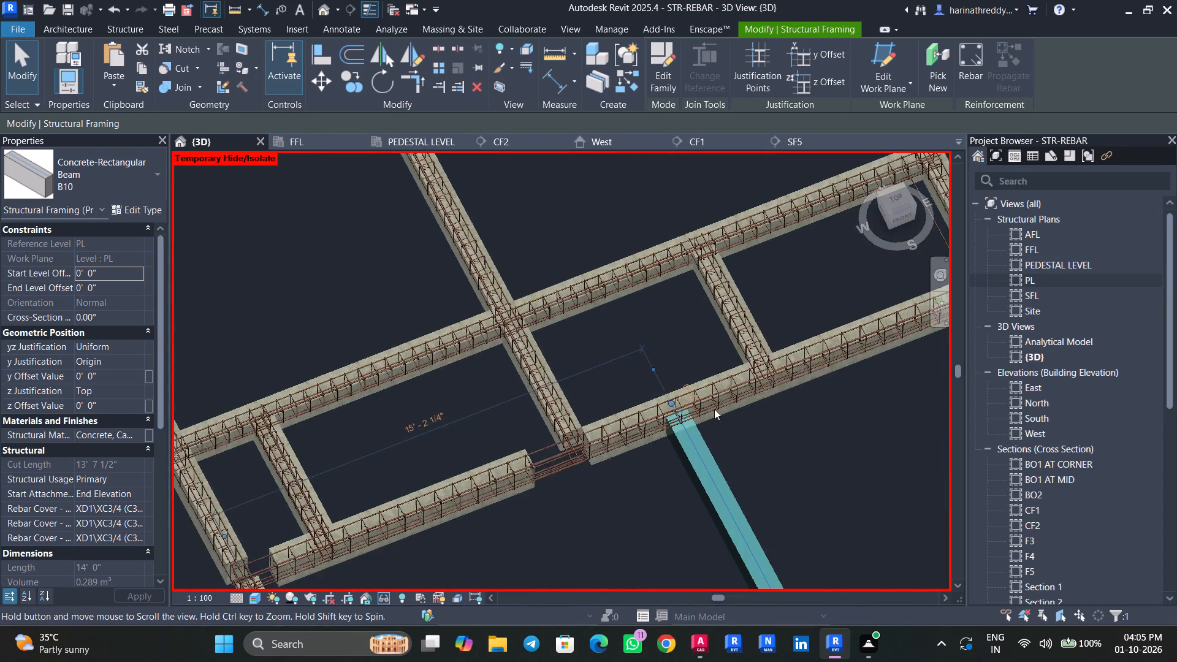
pyautogui.moveTo(747, 459); pyautogui.dragTo(669, 354, button='middle')
pyautogui.scroll(4, 669, 354)
pyautogui.press('Escape')
pyautogui.press('Escape')
pyautogui.press('Escape')
pyautogui.click(641, 402)
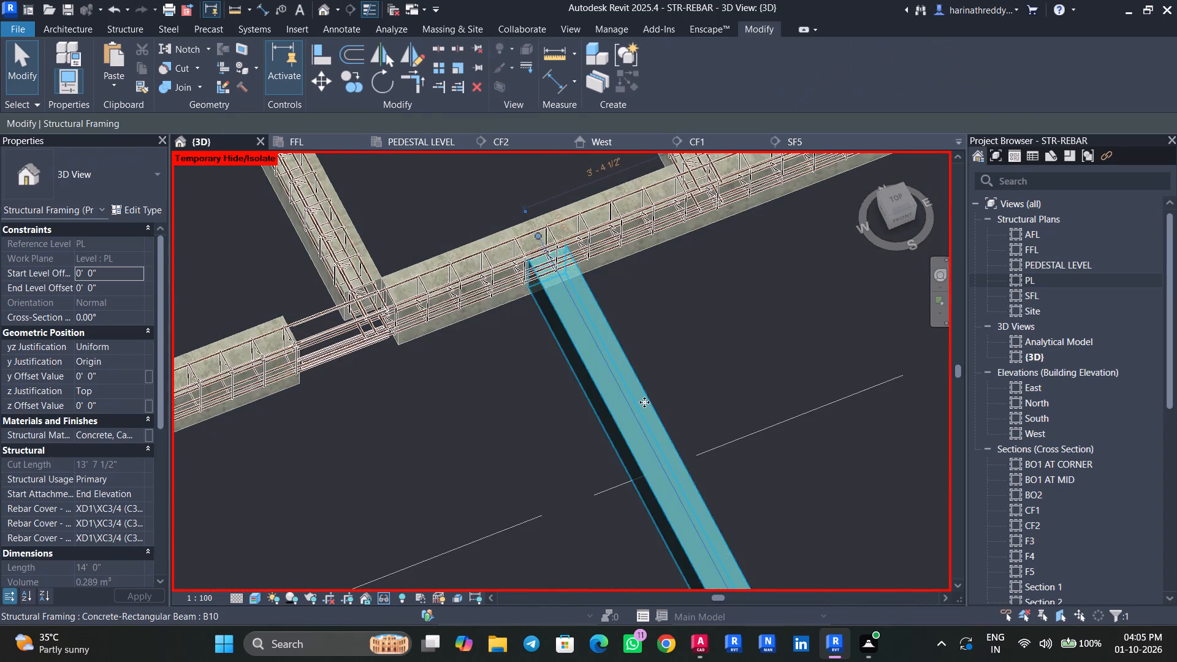
pyautogui.scroll(-9, 644, 402)
pyautogui.keyDown('shift'); pyautogui.moveTo(758, 399); pyautogui.dragTo(734, 516, button='middle'); pyautogui.keyUp('shift')
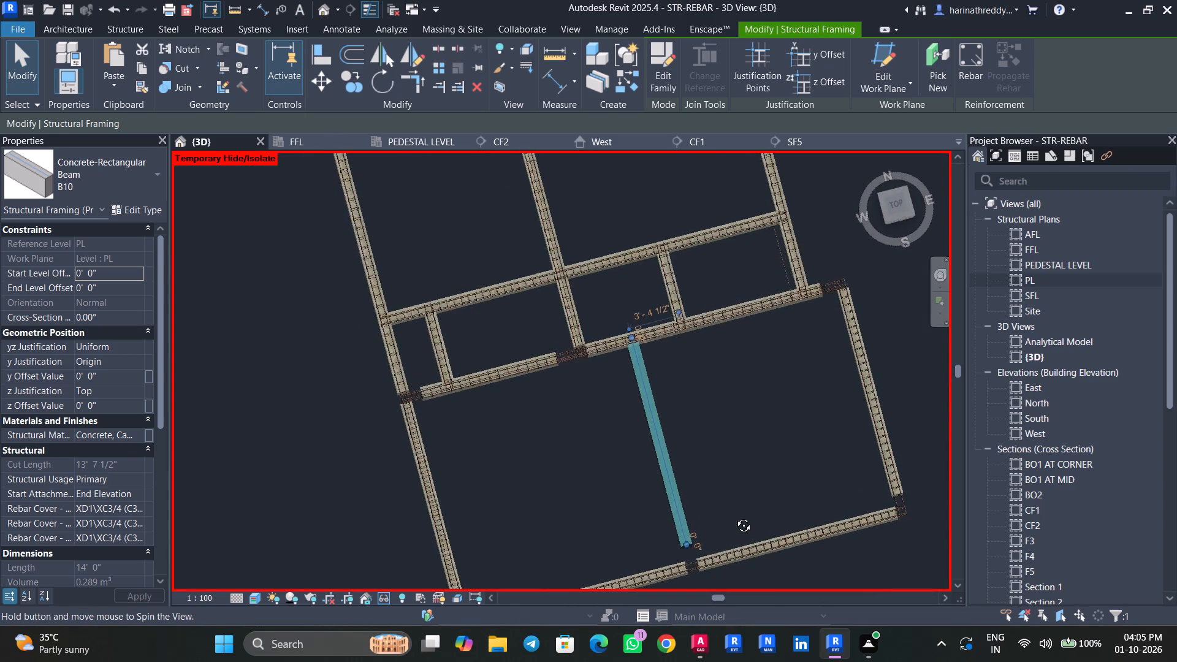
pyautogui.keyDown('shift'); pyautogui.moveTo(734, 516); pyautogui.dragTo(726, 566, button='middle'); pyautogui.keyUp('shift')
pyautogui.scroll(3, 710, 465)
pyautogui.moveTo(704, 463); pyautogui.dragTo(674, 446, button='middle')
pyautogui.keyDown('shift'); pyautogui.moveTo(671, 458); pyautogui.dragTo(666, 421, button='middle'); pyautogui.keyUp('shift')
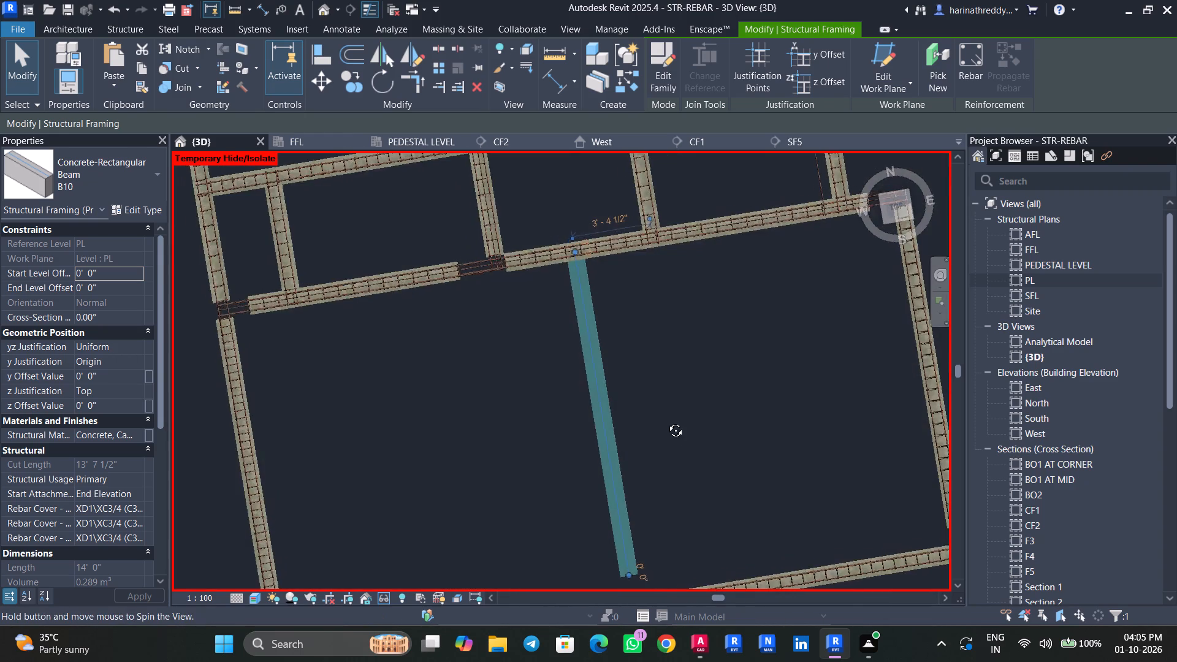
pyautogui.keyDown('shift'); pyautogui.moveTo(666, 421); pyautogui.dragTo(667, 376, button='middle'); pyautogui.keyUp('shift')
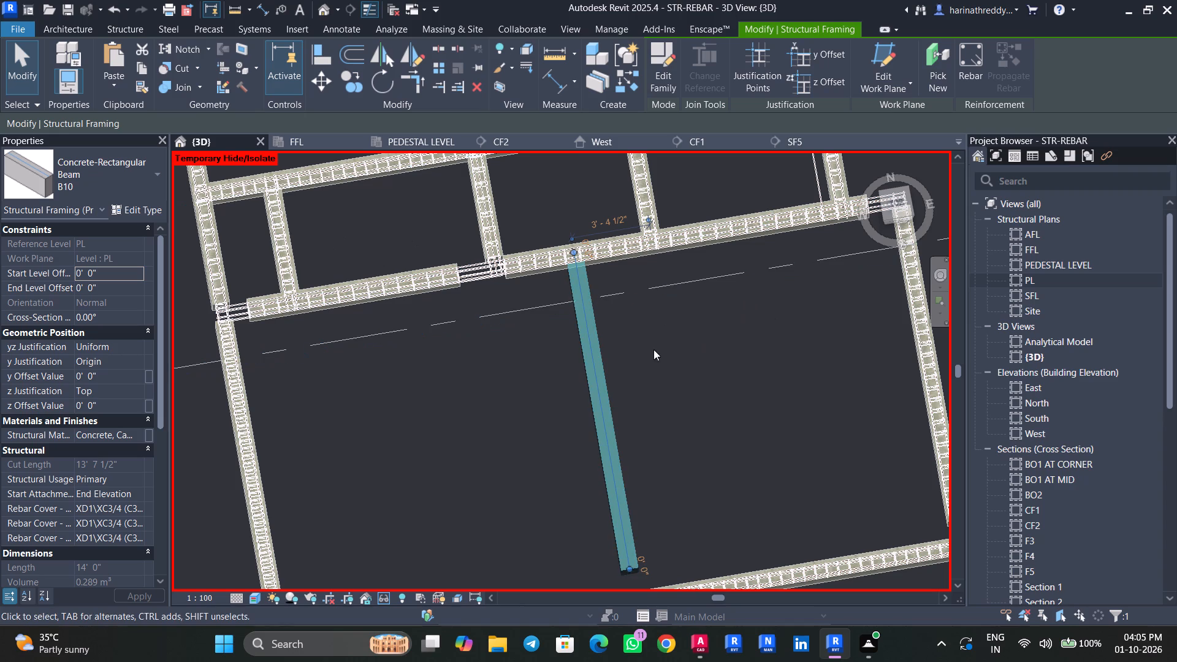
pyautogui.press('Escape')
pyautogui.press('Escape')
pyautogui.press('Escape')
pyautogui.press('Escape')
pyautogui.press('Escape')
pyautogui.press('Escape')
pyautogui.press('Escape')
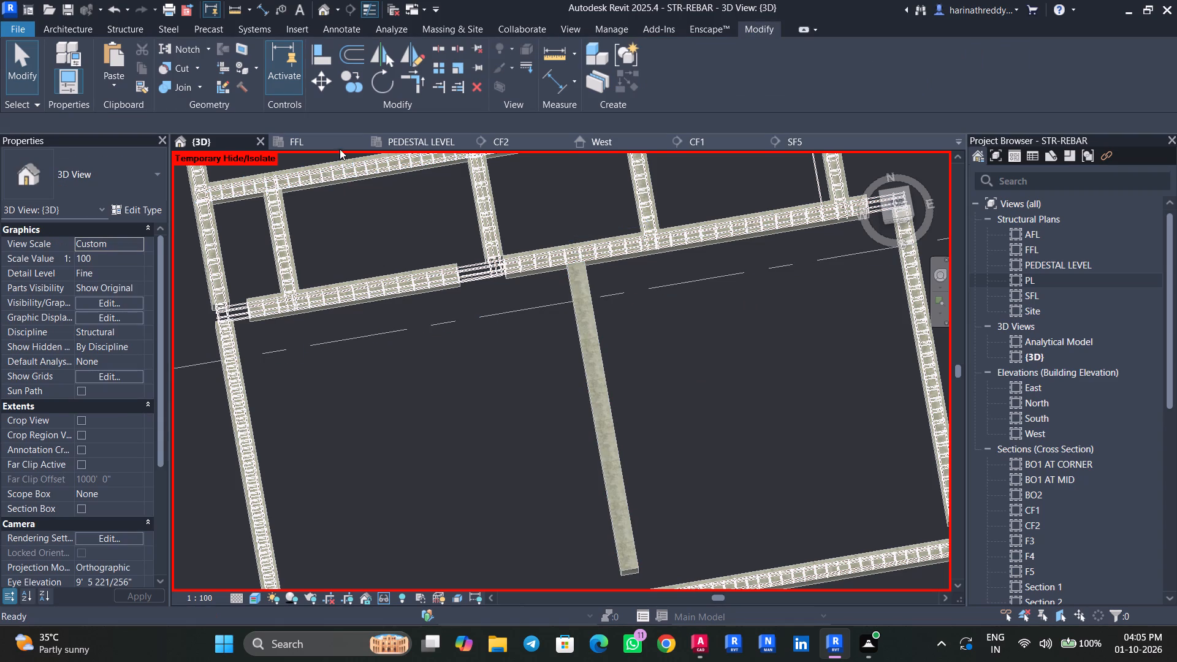
# Draw a section across beam B10 between grids 1 and 2 in the PL structural plan.
pyautogui.doubleClick(1029, 276)
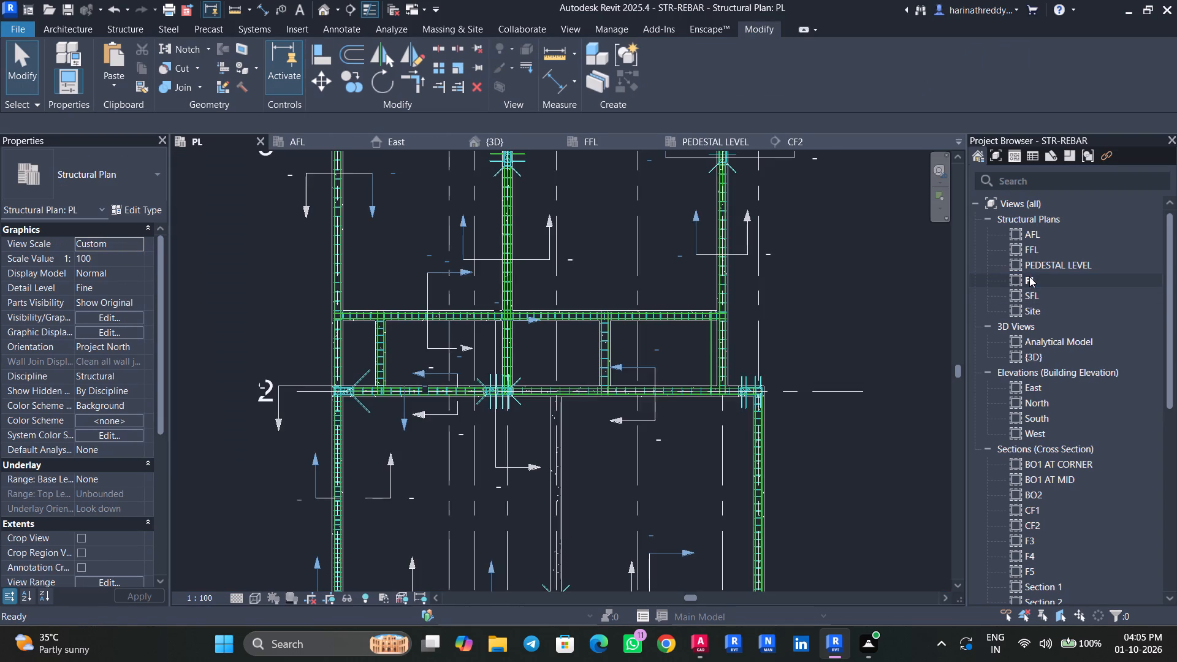
pyautogui.scroll(-1, 362, 488)
pyautogui.moveTo(519, 508); pyautogui.dragTo(536, 443, button='middle')
pyautogui.scroll(3, 535, 457)
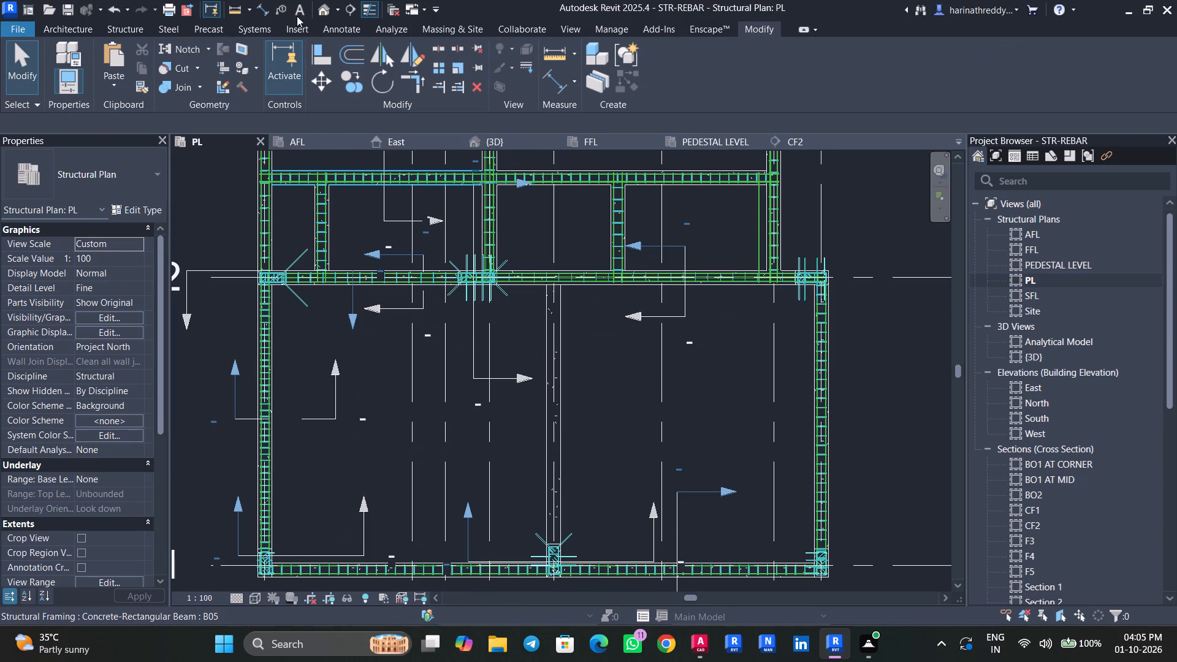
pyautogui.click(352, 7)
pyautogui.scroll(2, 522, 405)
pyautogui.scroll(-1, 522, 406)
pyautogui.scroll(4, 522, 408)
pyautogui.click(525, 417)
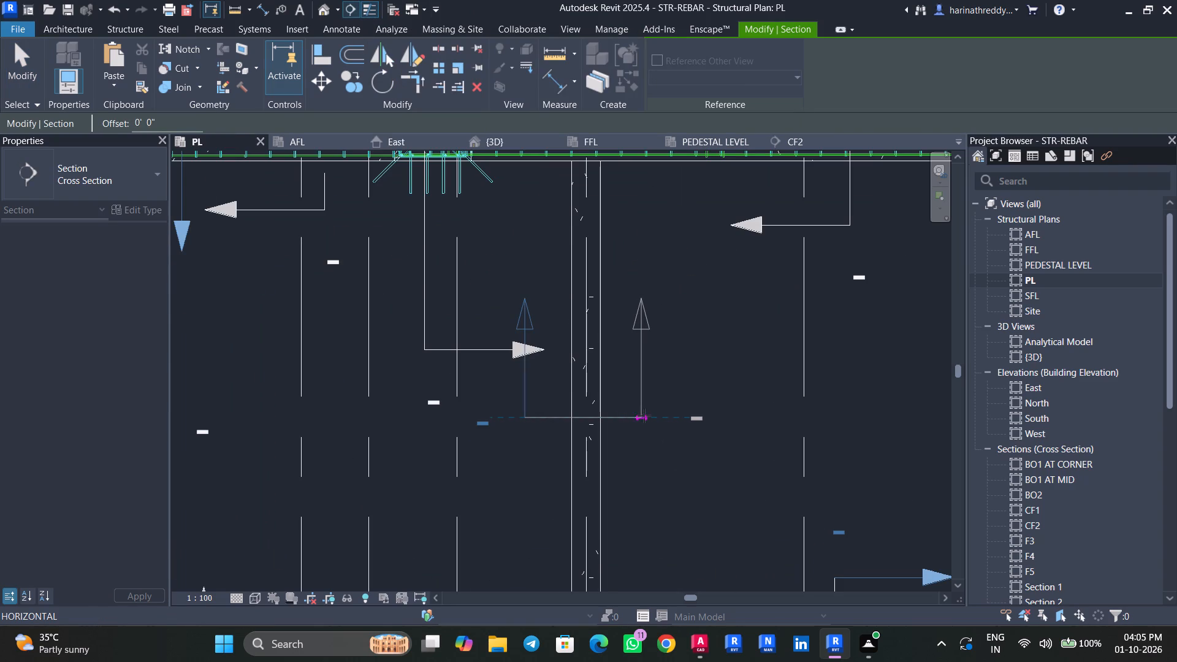
pyautogui.click(645, 416)
pyautogui.press('Escape')
pyautogui.press('Escape')
pyautogui.press('Escape')
pyautogui.press('Escape')
# Shorten the new section's far clip offset to about 5' 5".
pyautogui.click(617, 419)
pyautogui.scroll(-6, 617, 419)
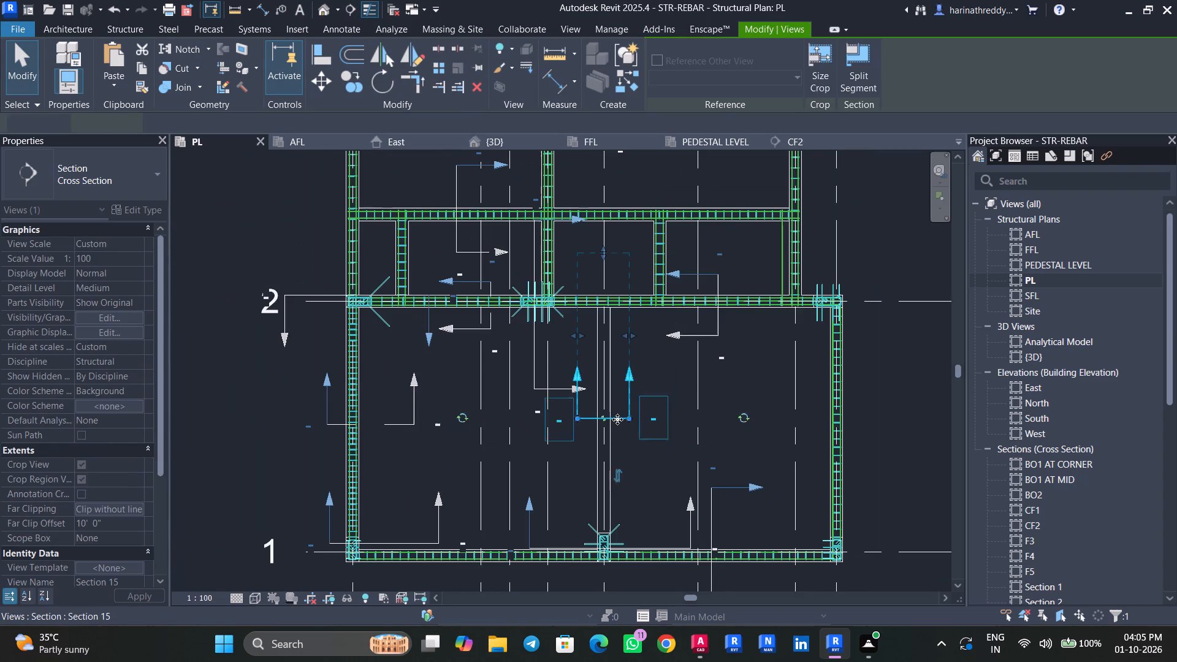
pyautogui.moveTo(600, 253); pyautogui.dragTo(607, 329)
pyautogui.press('Escape')
pyautogui.scroll(5, 617, 346)
pyautogui.press('Escape')
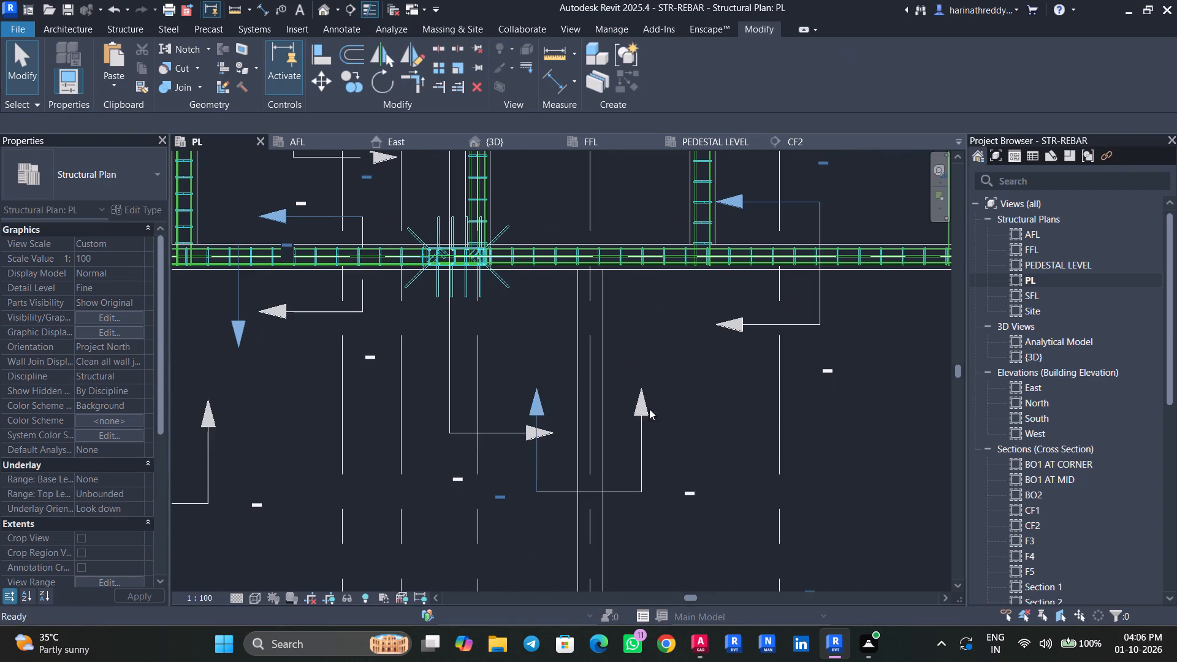
# Open the view of the new section through beam B10.
pyautogui.click(647, 420)
pyautogui.rightClick(646, 419)
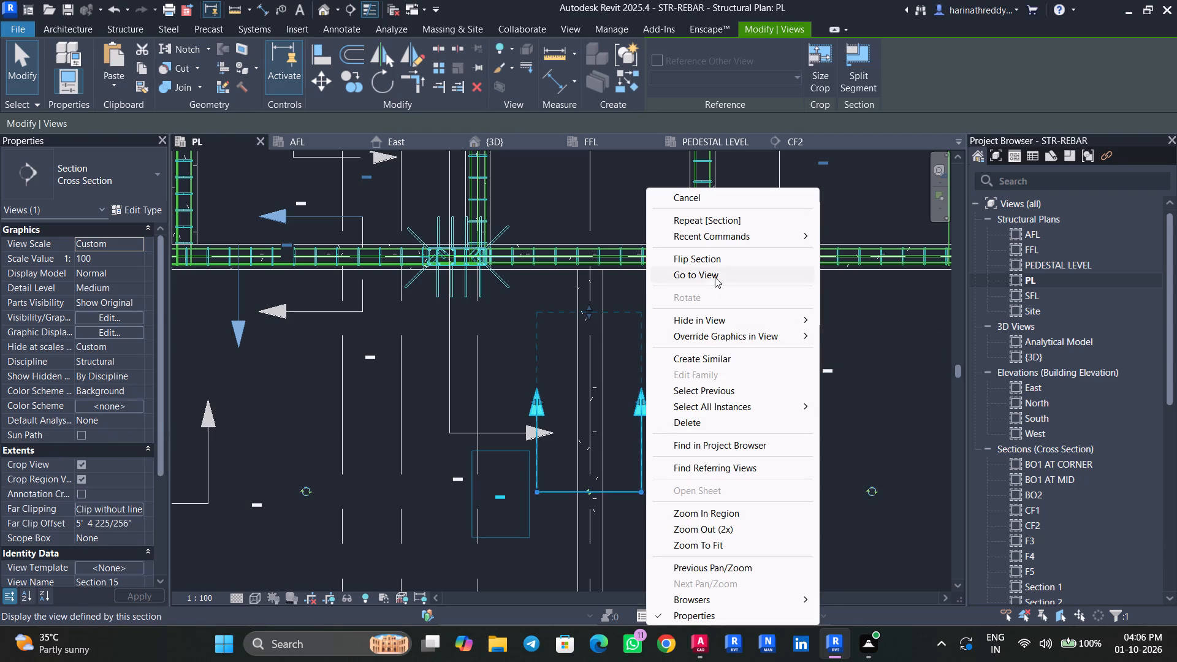
pyautogui.click(715, 276)
pyautogui.scroll(8, 564, 294)
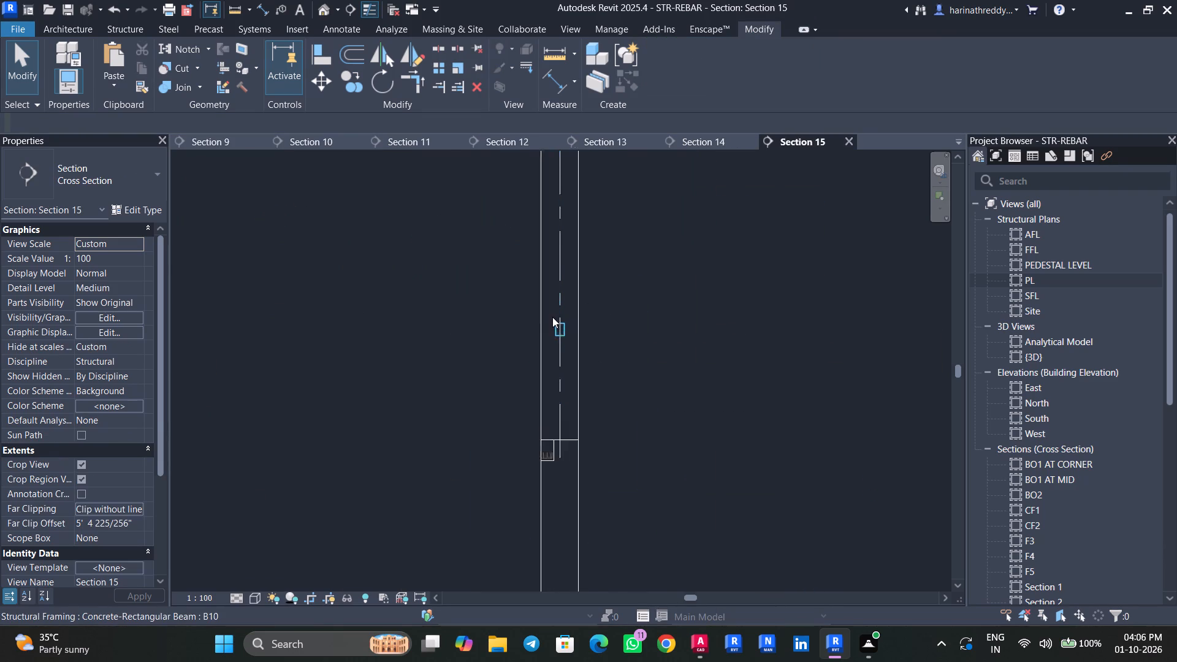
# Set the rebar cover of beam B10 in the section view to the BEAM <30 mm> cover setting.
pyautogui.scroll(7, 552, 317)
pyautogui.click(552, 330)
pyautogui.scroll(5, 552, 332)
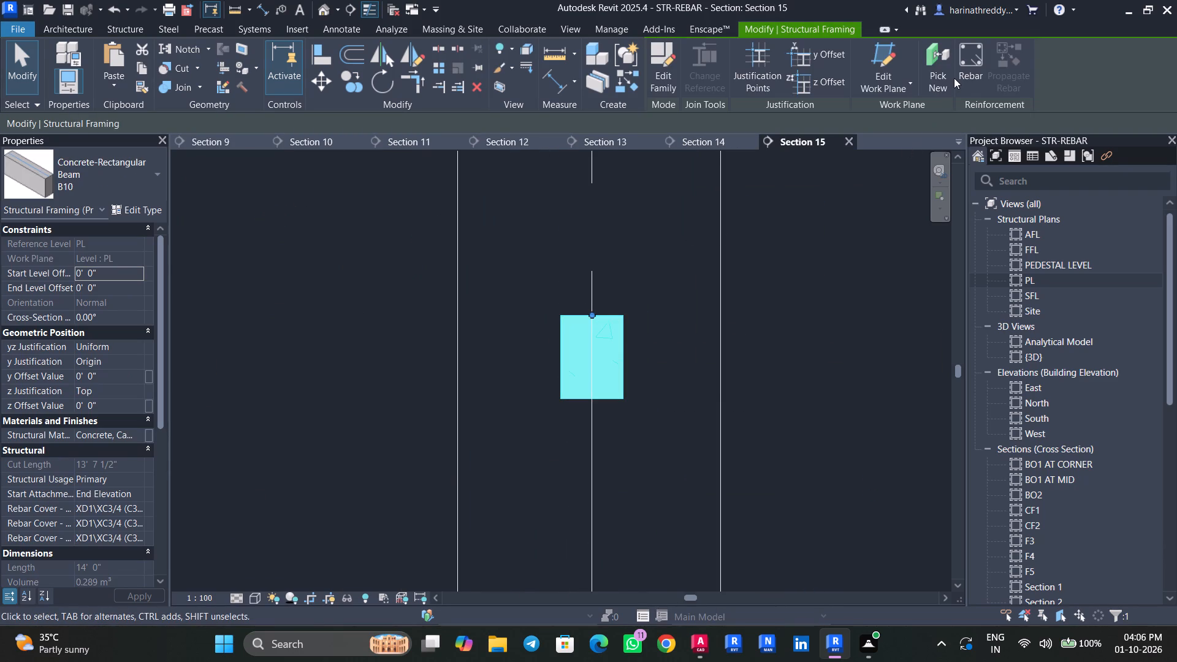
pyautogui.click(118, 31)
pyautogui.click(657, 77)
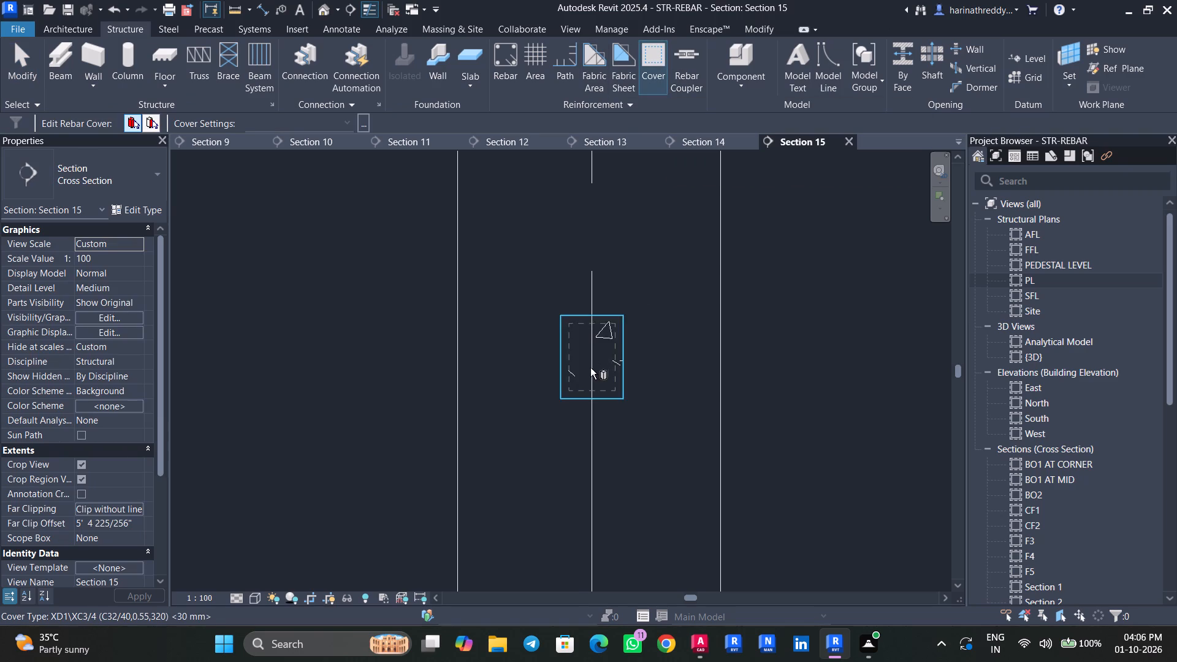
pyautogui.scroll(6, 590, 368)
pyautogui.click(666, 374)
pyautogui.click(306, 122)
pyautogui.scroll(5, 319, 167)
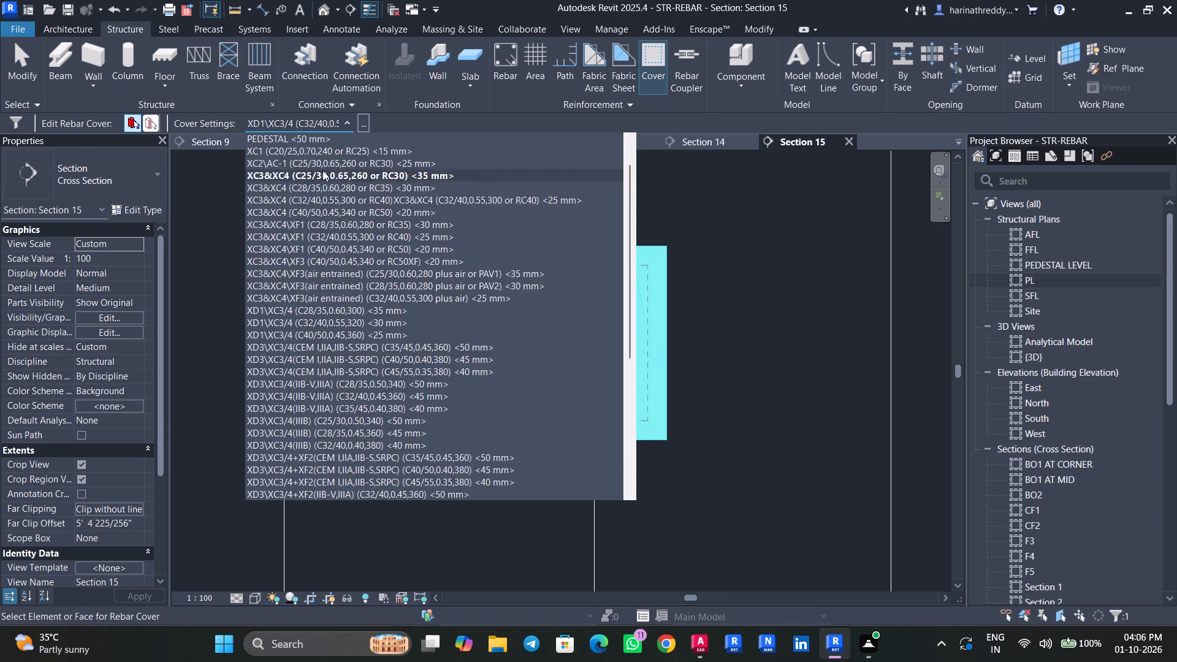
pyautogui.scroll(11, 322, 170)
pyautogui.click(303, 140)
pyautogui.press('Escape')
pyautogui.press('Escape')
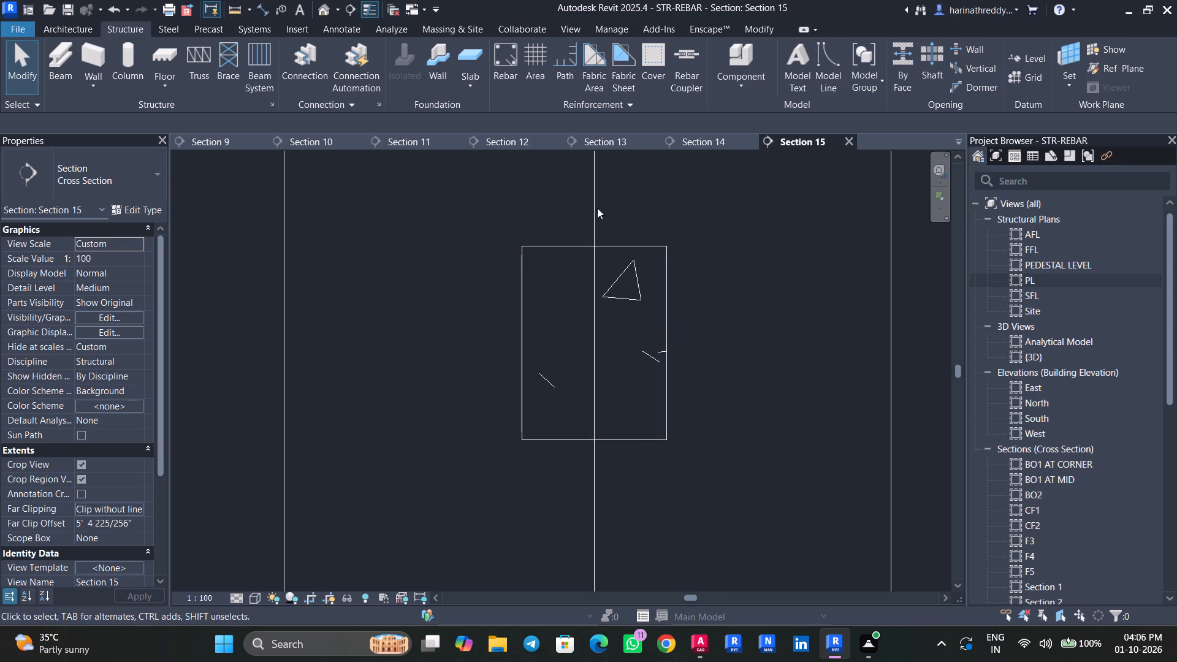
# Start rebar placement on beam B10 and examine its midspan and support reinforcement details in the AutoCAD typical floor drawing.
pyautogui.click(634, 253)
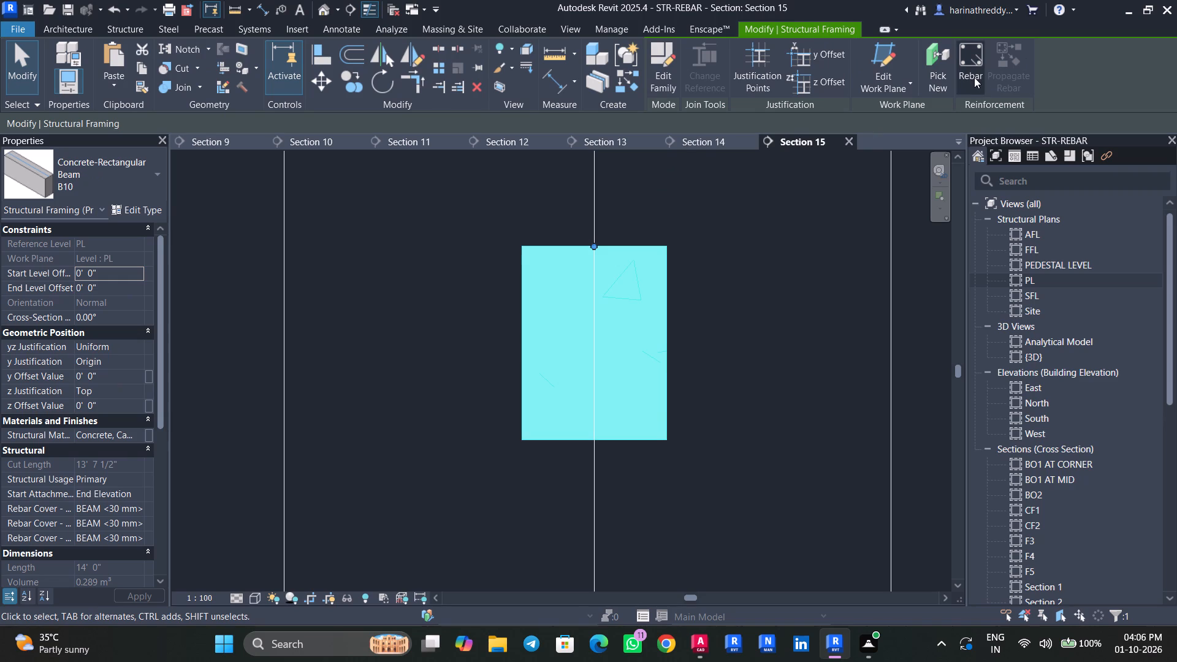
pyautogui.click(974, 77)
pyautogui.click(693, 644)
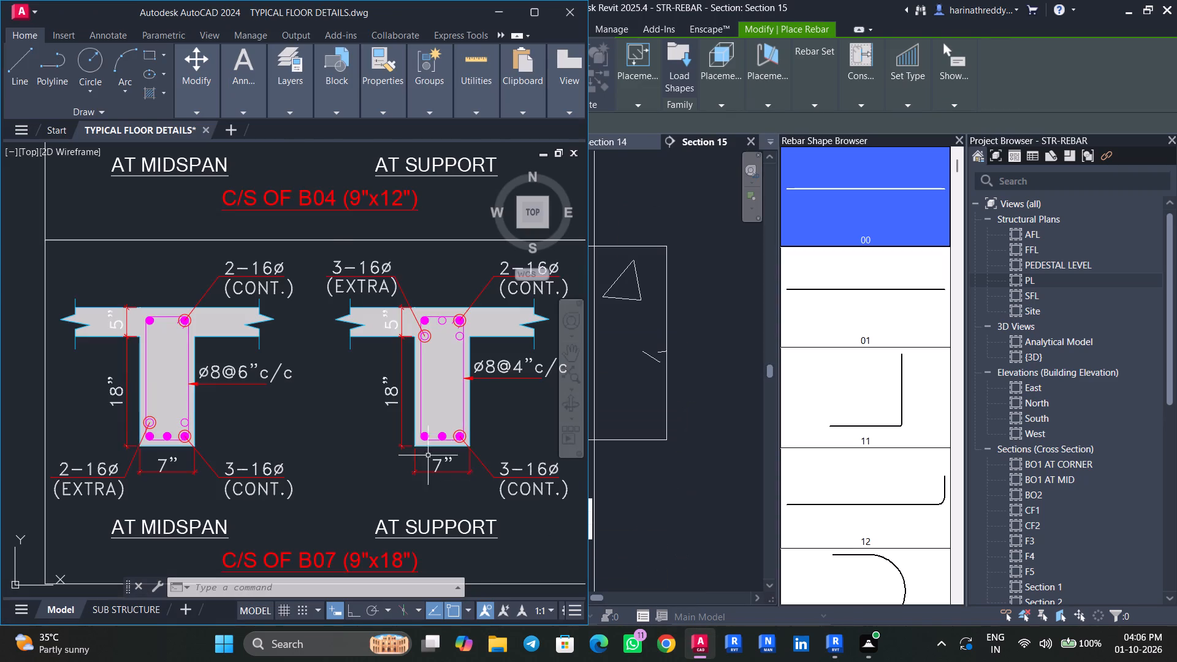
pyautogui.scroll(-2, 395, 438)
pyautogui.moveTo(430, 462); pyautogui.dragTo(232, 487, button='middle')
pyautogui.moveTo(431, 483); pyautogui.dragTo(207, 483, button='middle')
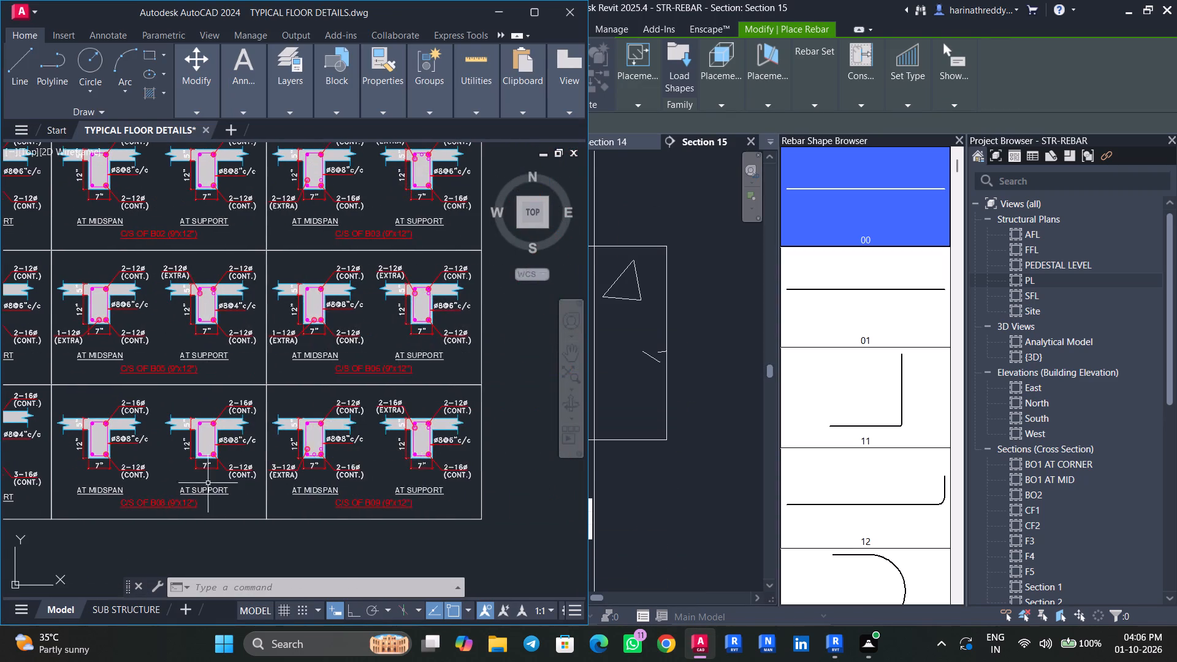
pyautogui.moveTo(411, 476); pyautogui.dragTo(102, 492, button='middle')
pyautogui.moveTo(335, 422); pyautogui.dragTo(214, 484, button='middle')
pyautogui.scroll(1, 328, 321)
pyautogui.moveTo(329, 321); pyautogui.dragTo(336, 344, button='middle')
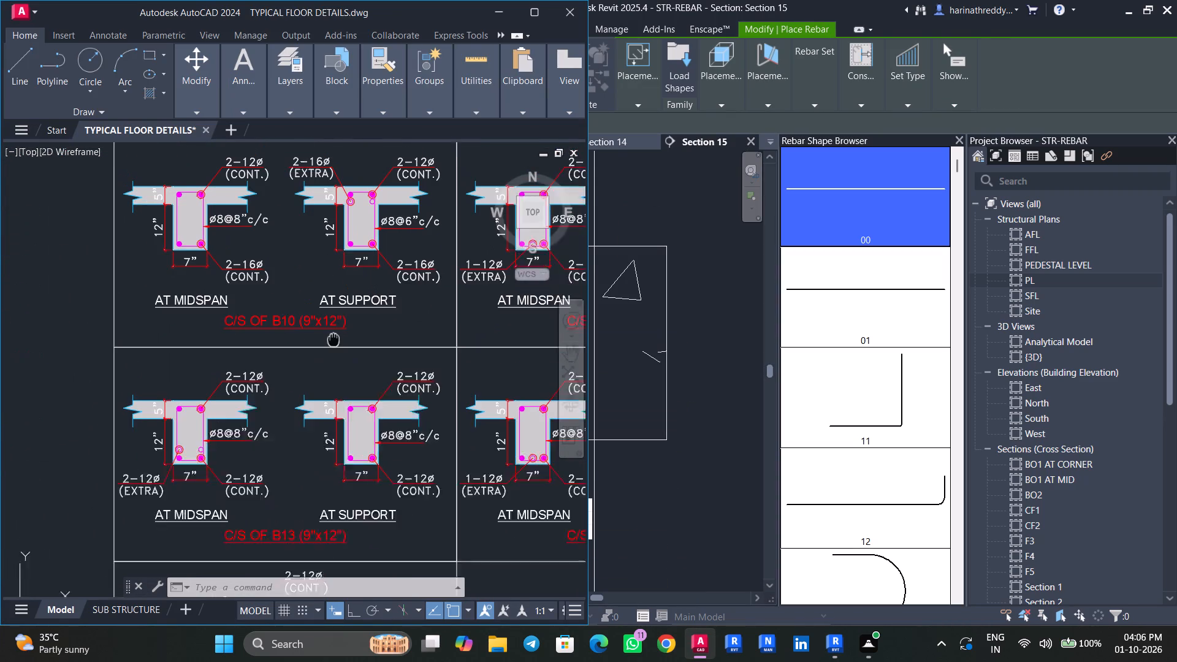
pyautogui.moveTo(336, 344); pyautogui.dragTo(338, 394, button='middle')
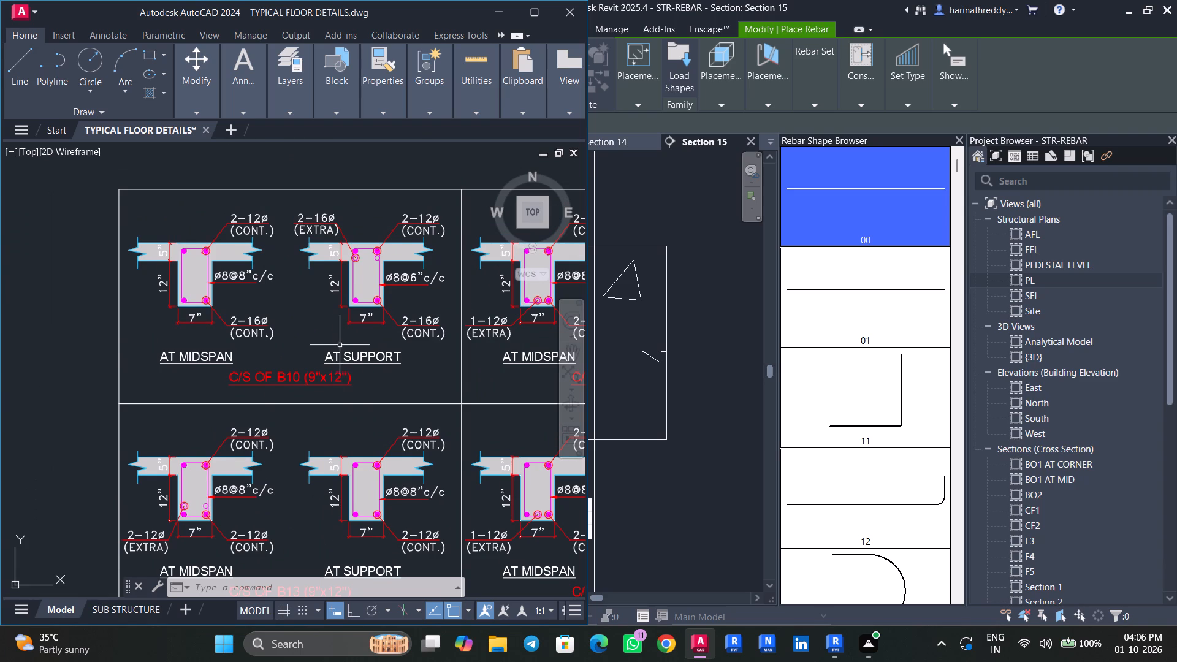
pyautogui.moveTo(340, 344); pyautogui.dragTo(352, 361, button='middle')
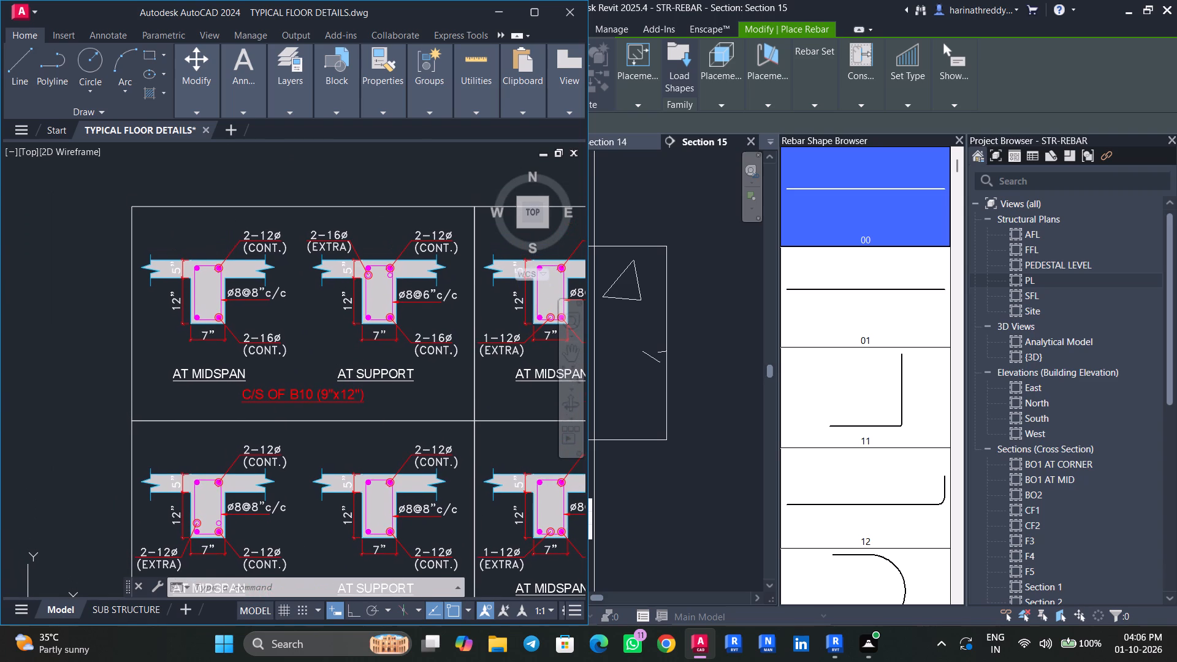
pyautogui.moveTo(381, 341); pyautogui.dragTo(392, 354, button='middle')
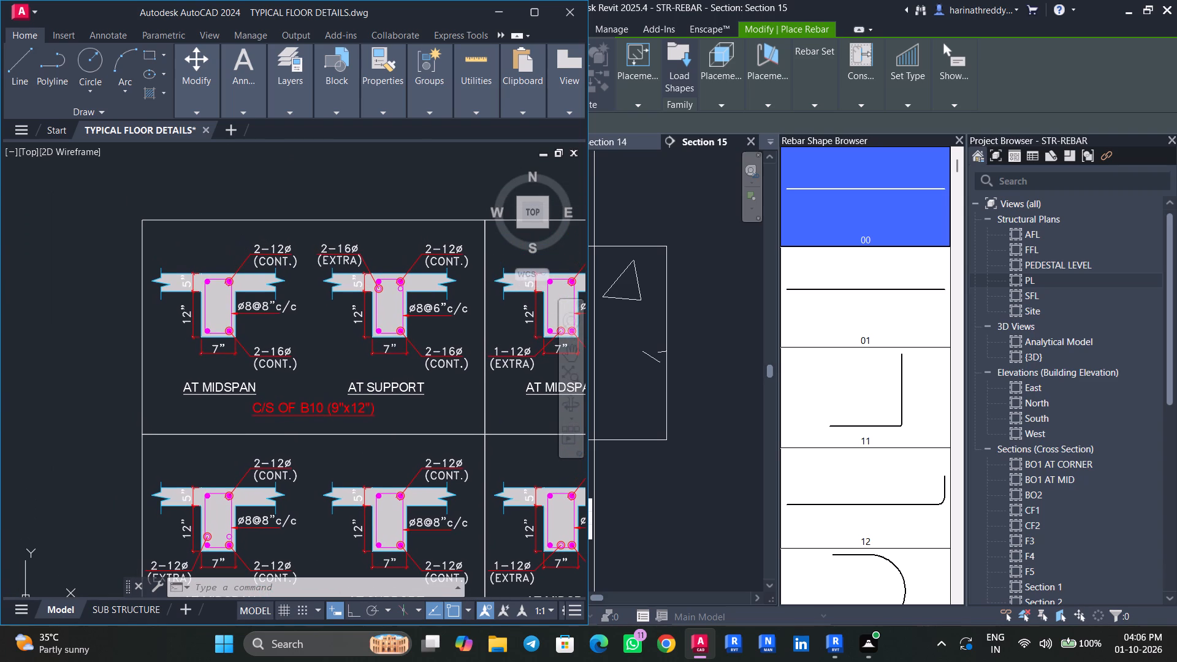
pyautogui.click(491, 18)
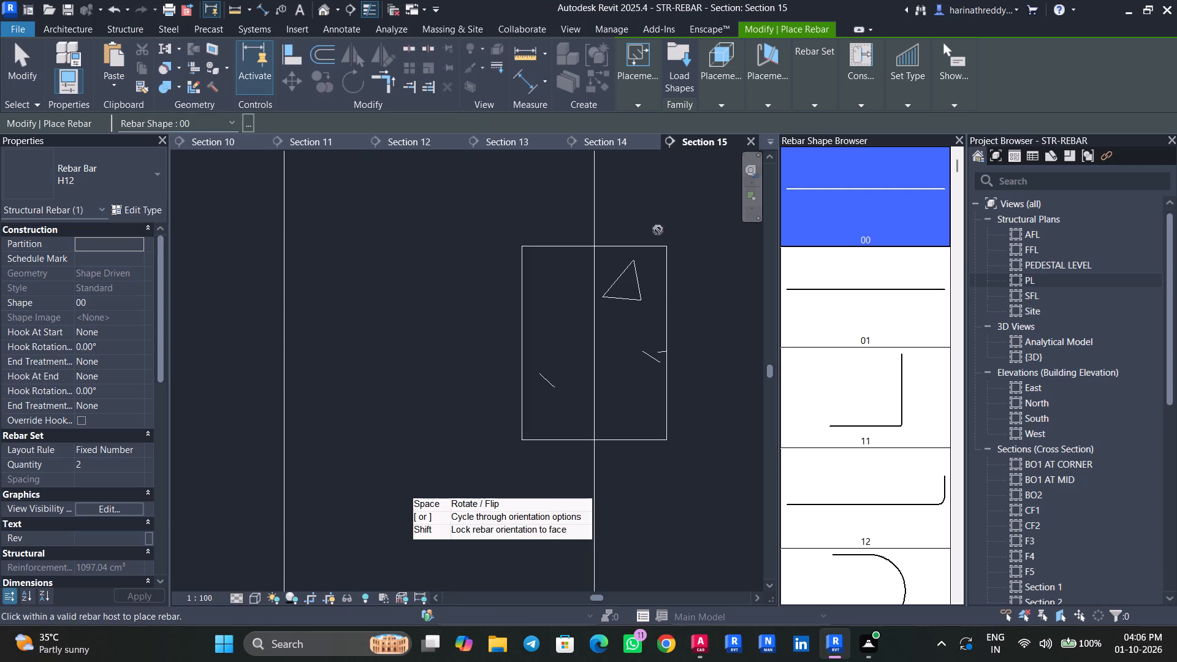
# Place a shape 52 stirrup in beam B10's cross section, oriented parallel to the work plane.
pyautogui.scroll(-8, 850, 360)
pyautogui.scroll(1, 849, 359)
pyautogui.scroll(-20, 849, 359)
pyautogui.scroll(-9, 849, 359)
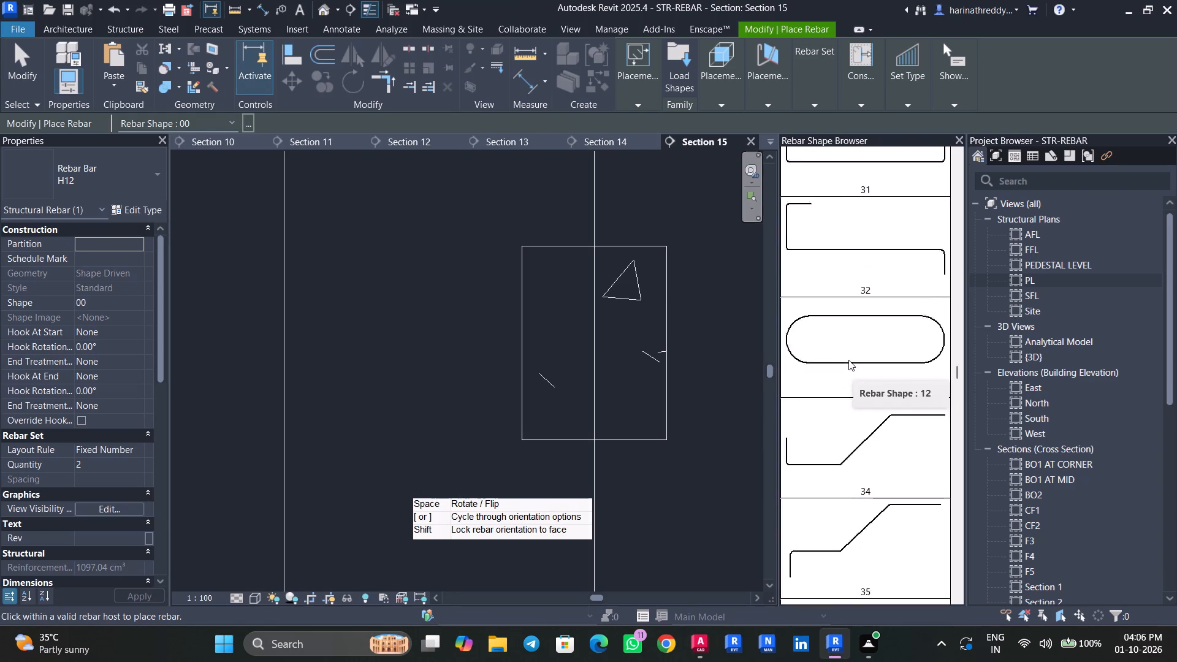
pyautogui.scroll(-13, 848, 360)
pyautogui.scroll(1, 848, 360)
pyautogui.scroll(-5, 848, 360)
pyautogui.click(864, 443)
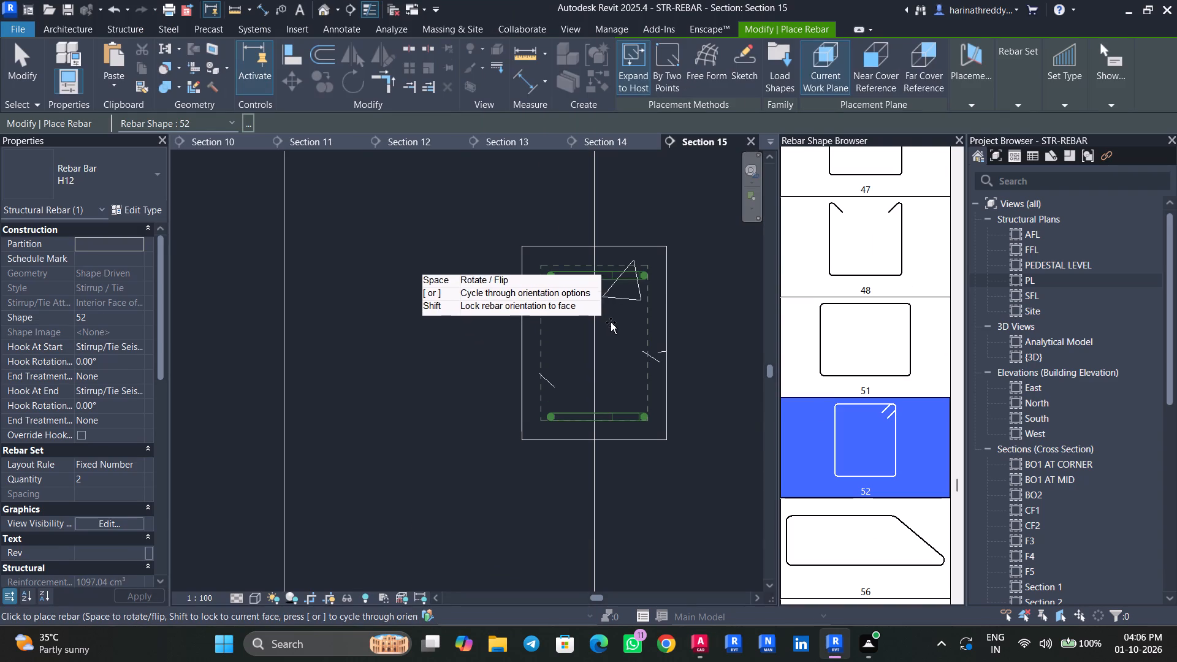
pyautogui.click(962, 83)
pyautogui.click(976, 128)
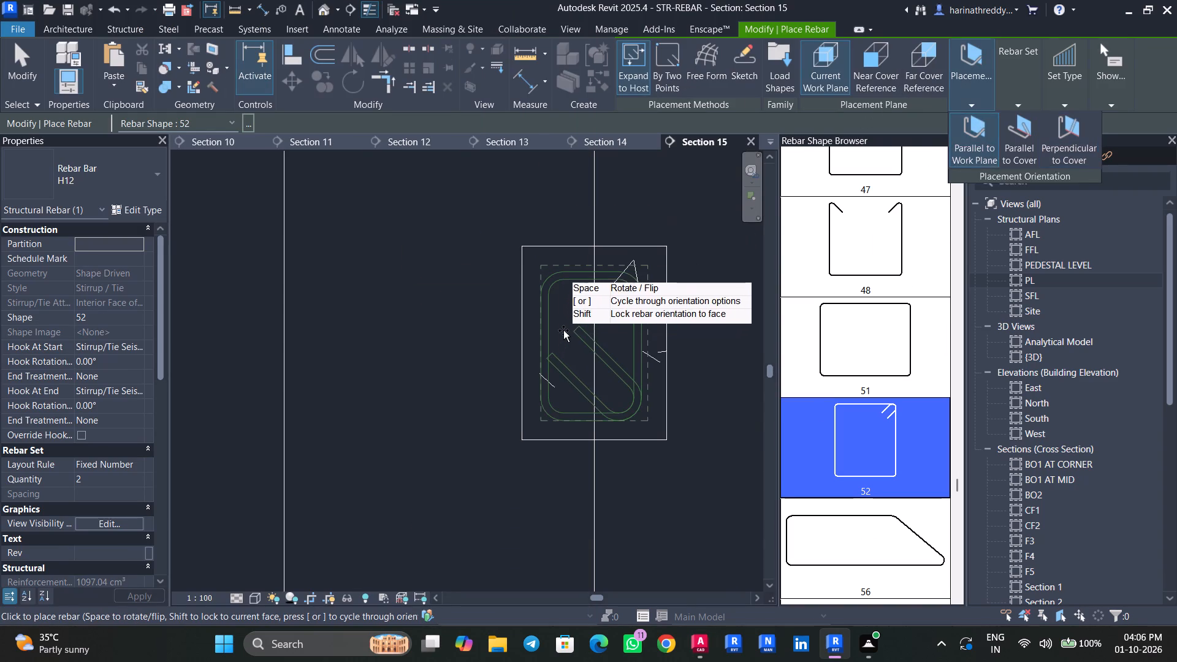
pyautogui.click(641, 397)
pyautogui.press('Escape')
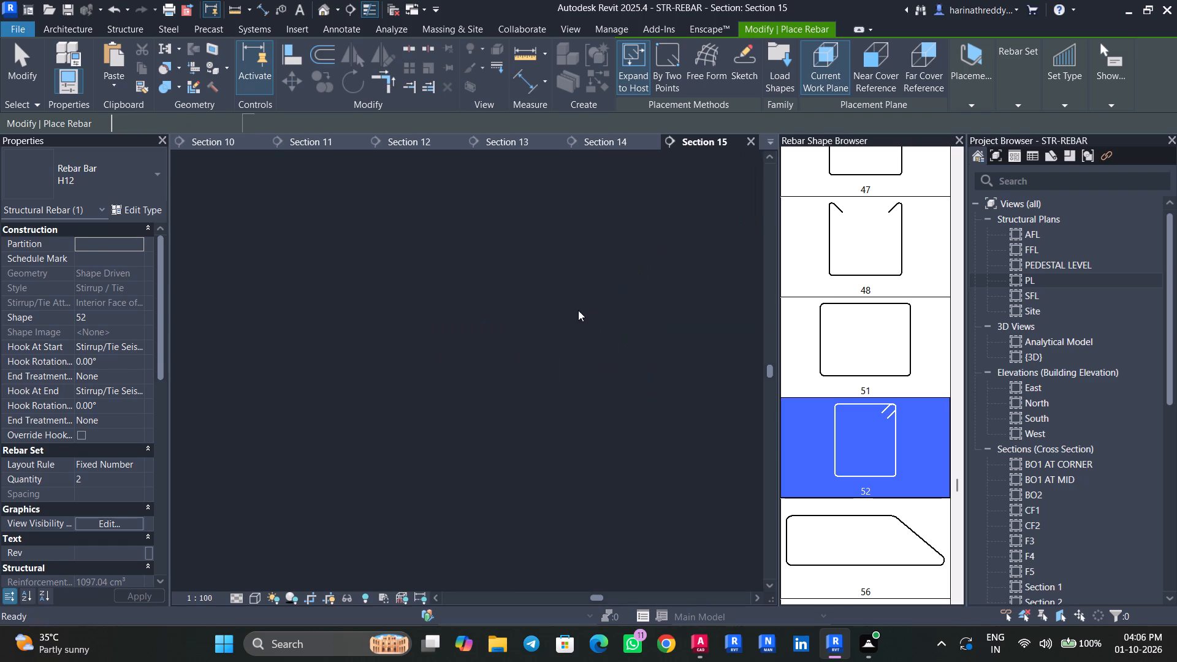
pyautogui.press('Escape')
# Change beam B10's stirrup to bar type H8 and lay it out at a maximum spacing of 8".
pyautogui.click(575, 328)
pyautogui.click(122, 177)
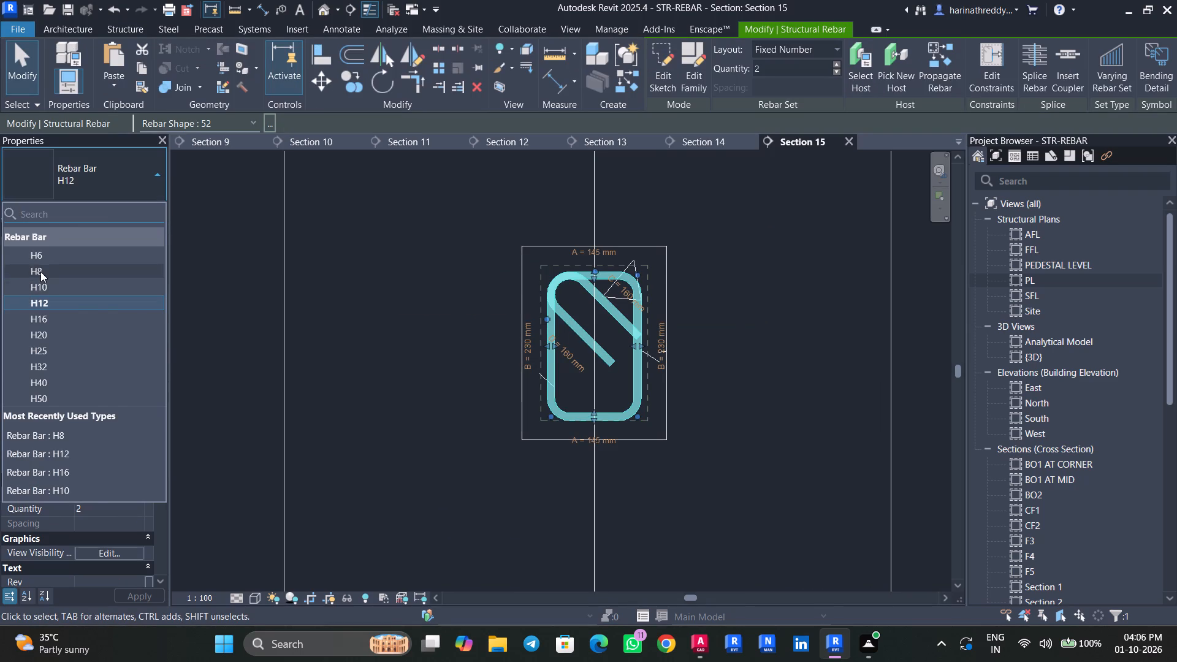
pyautogui.click(40, 272)
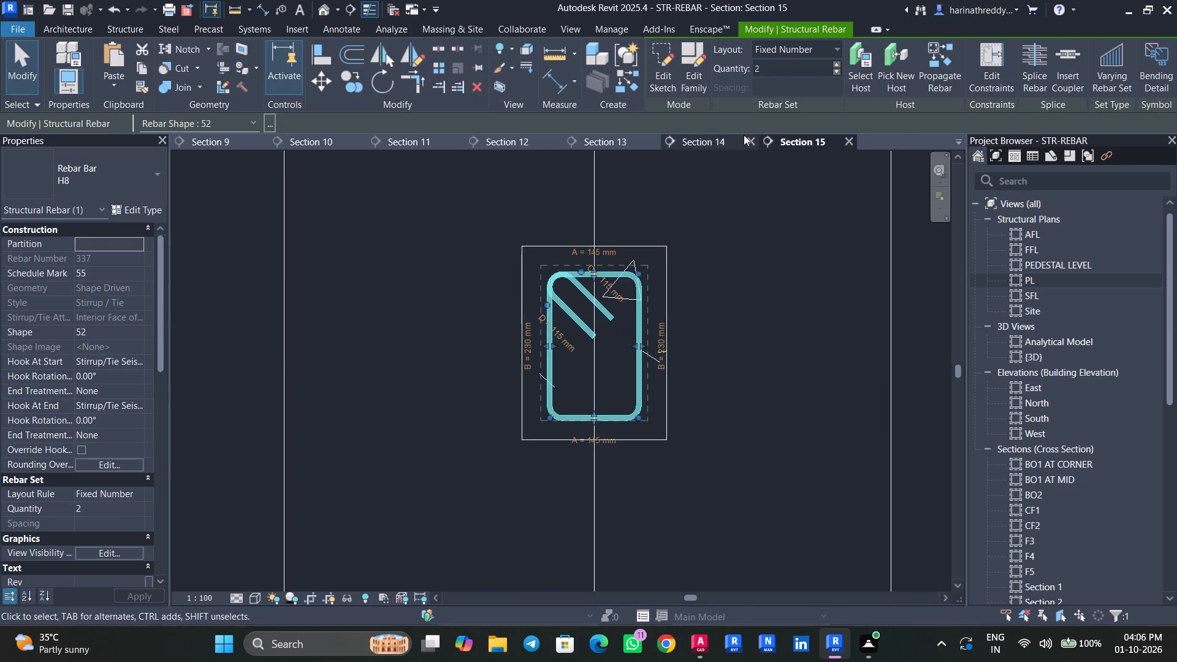
pyautogui.click(816, 47)
pyautogui.click(783, 97)
pyautogui.moveTo(809, 87); pyautogui.dragTo(703, 89)
pyautogui.write('8"')
pyautogui.press('Return')
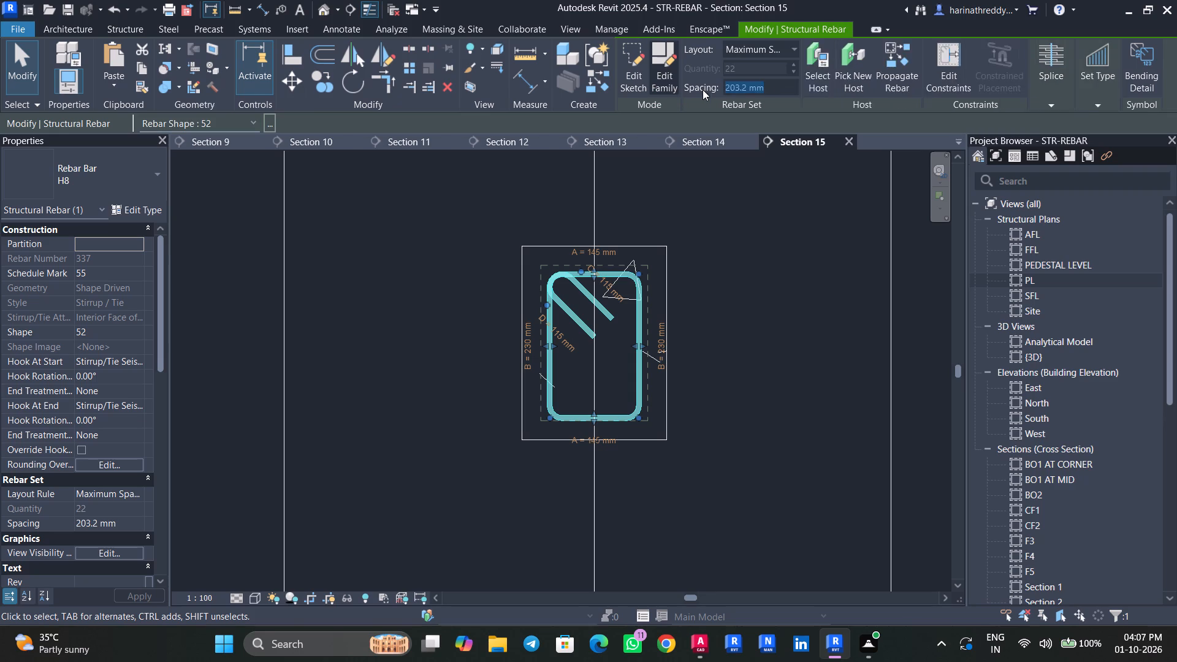
pyautogui.press('Escape')
pyautogui.press('Escape')
pyautogui.press('Escape')
pyautogui.click(634, 294)
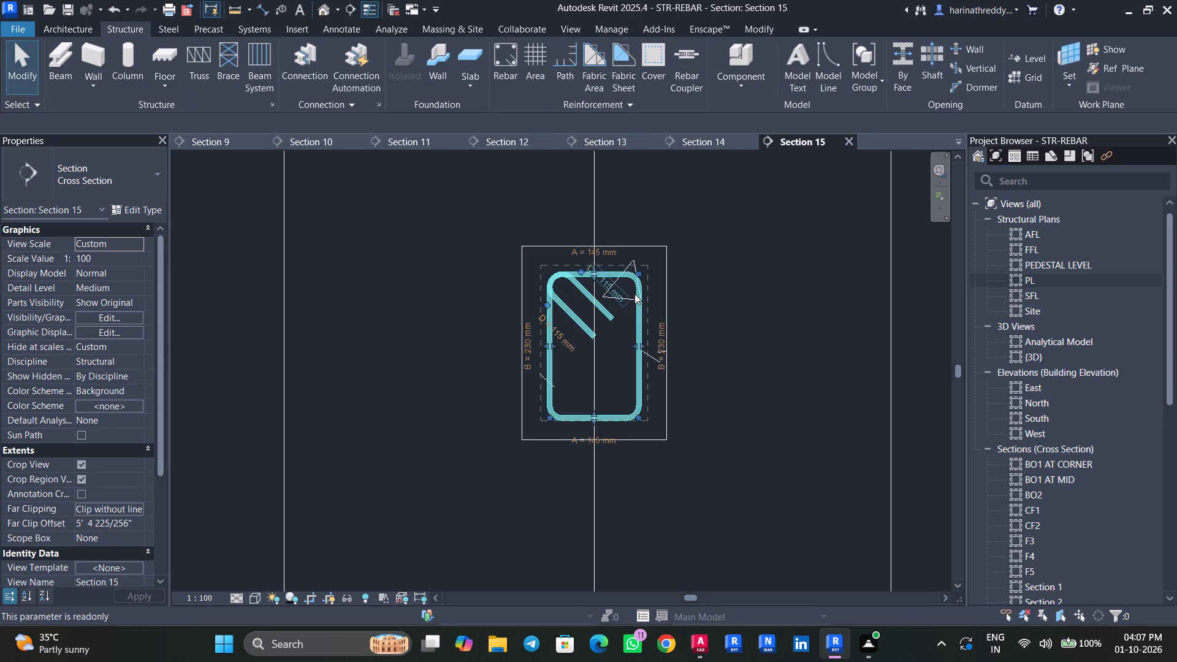
pyautogui.press('Escape')
pyautogui.press('Escape')
pyautogui.press('Escape')
pyautogui.press('Escape')
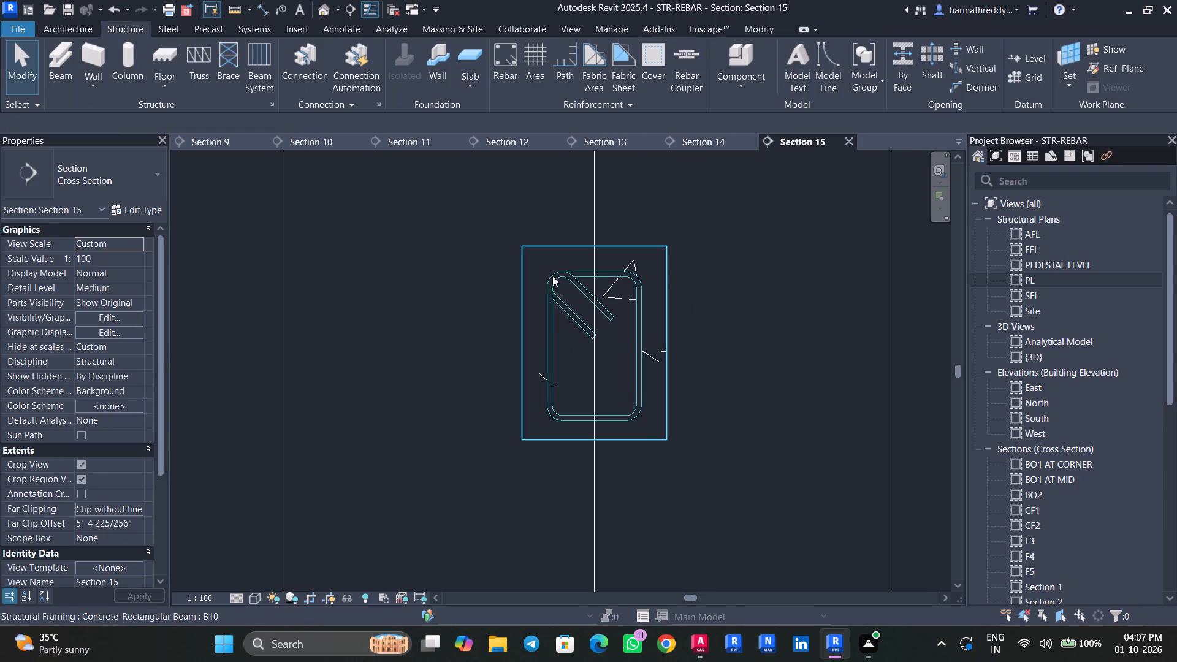
# Place a set of two straight H12 bars (shape 00), perpendicular to cover, at the stirrup's top in B10, checking the AutoCAD detail.
pyautogui.click(650, 248)
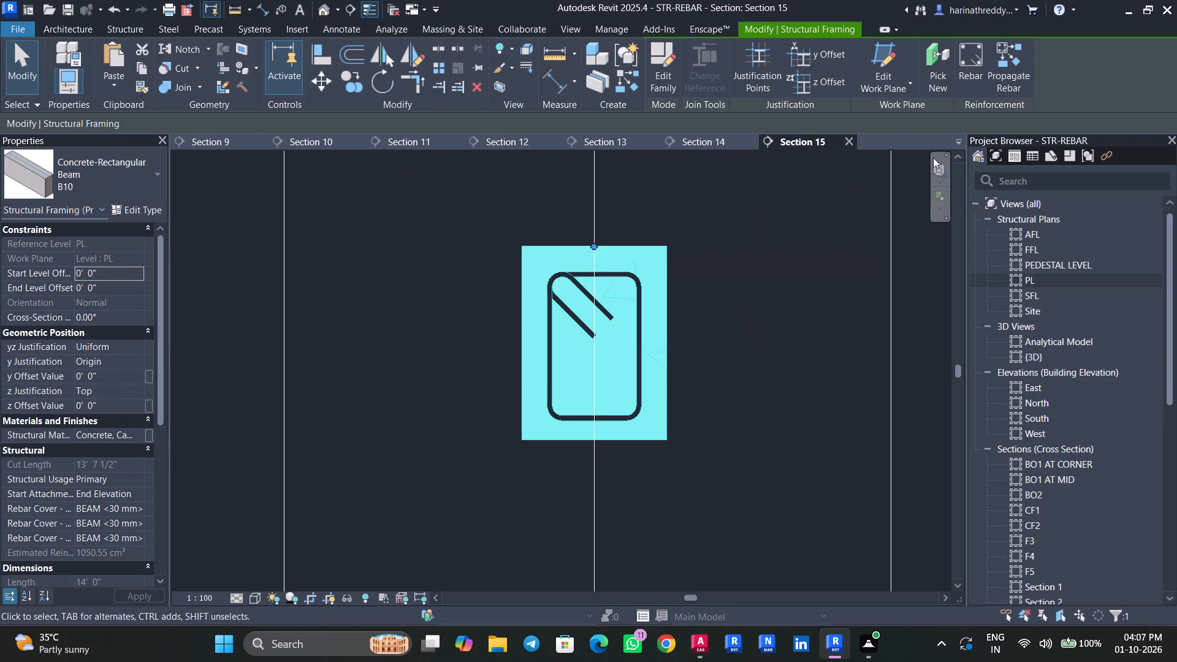
pyautogui.click(967, 74)
pyautogui.scroll(4, 851, 305)
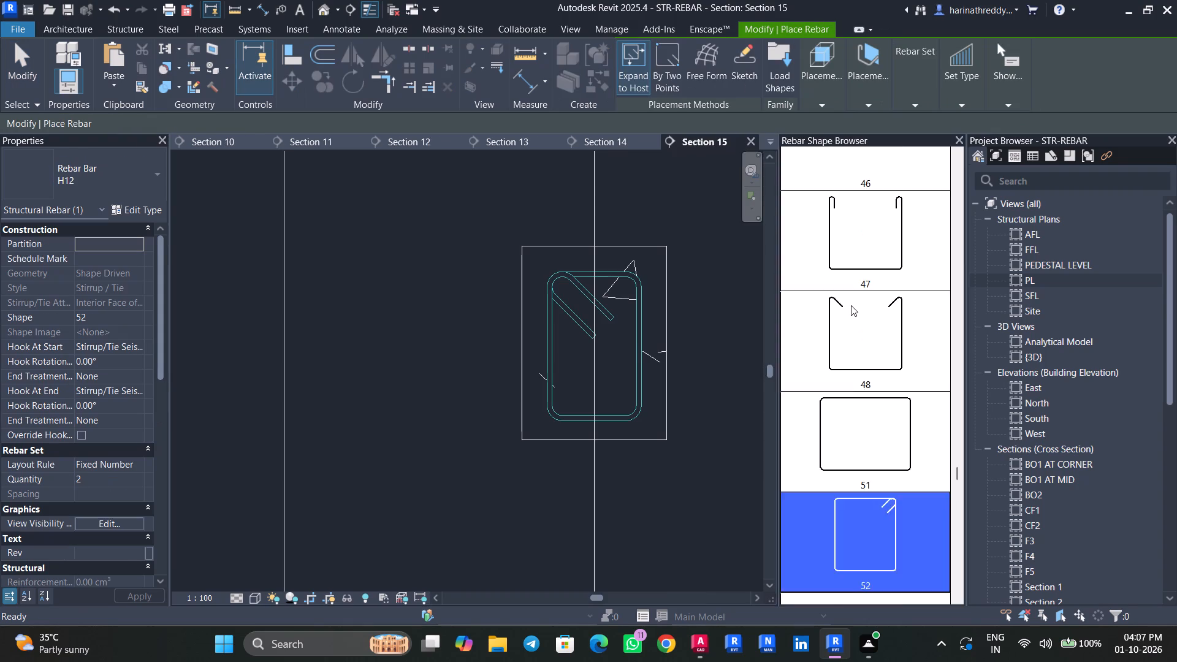
pyautogui.scroll(20, 851, 305)
pyautogui.scroll(6, 851, 305)
pyautogui.scroll(-1, 851, 305)
pyautogui.scroll(9, 851, 305)
pyautogui.scroll(-1, 851, 305)
pyautogui.scroll(9, 851, 305)
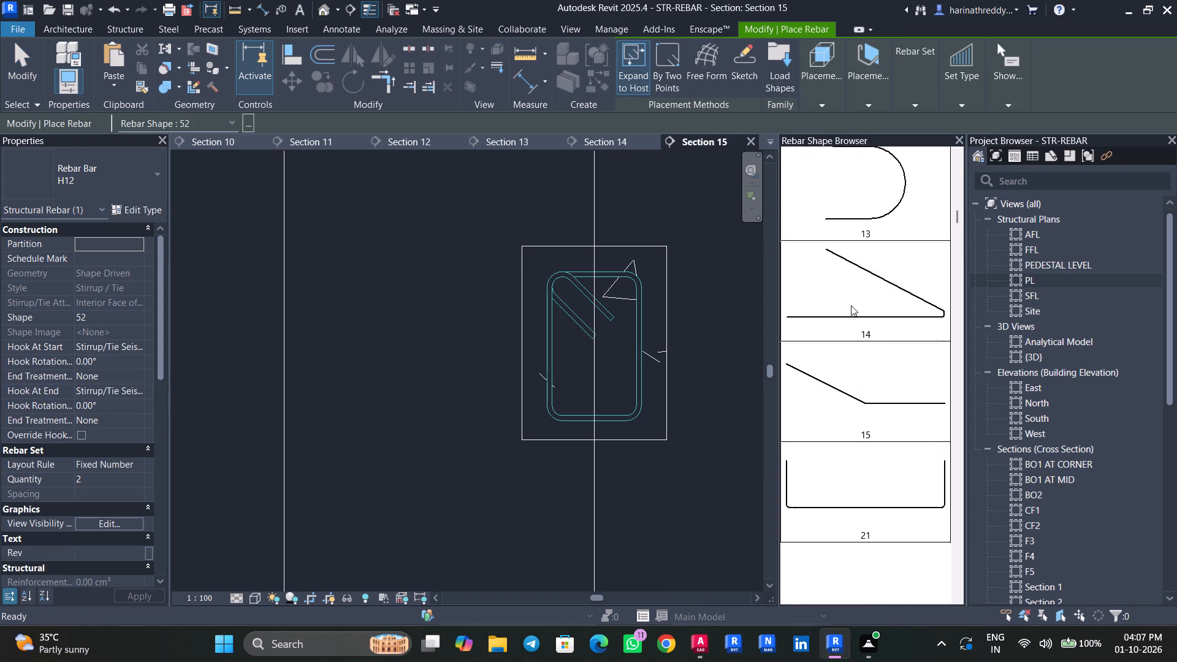
pyautogui.scroll(16, 851, 305)
pyautogui.click(862, 210)
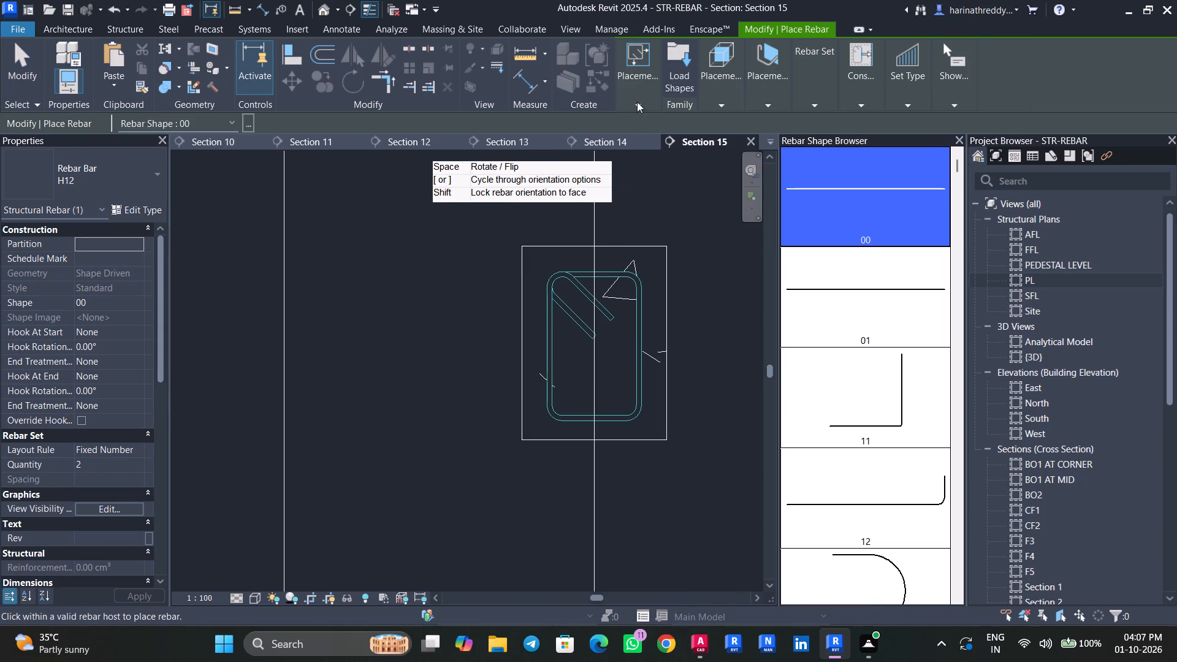
pyautogui.click(769, 99)
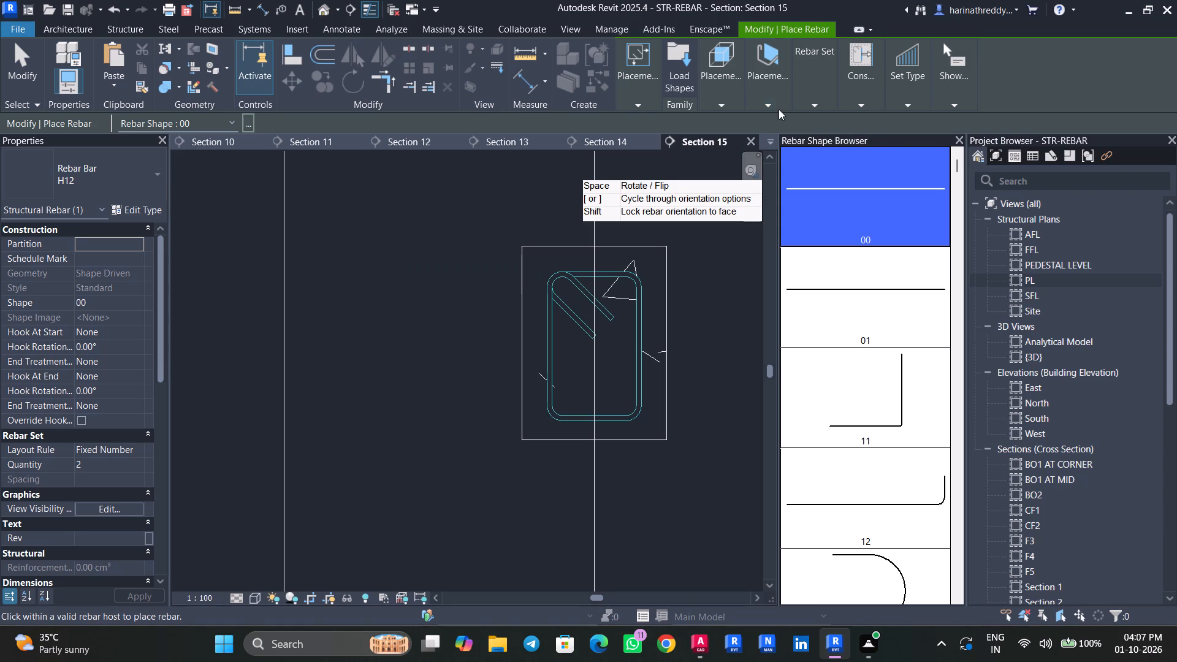
pyautogui.click(870, 152)
pyautogui.scroll(3, 563, 286)
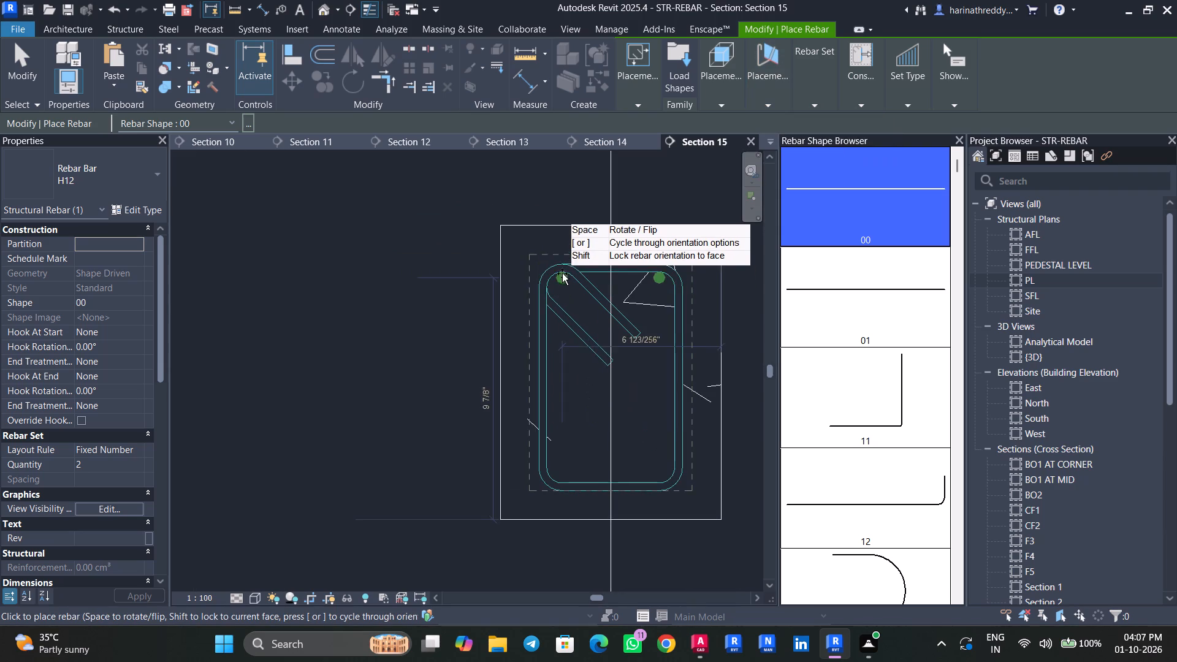
pyautogui.scroll(3, 565, 279)
pyautogui.click(700, 635)
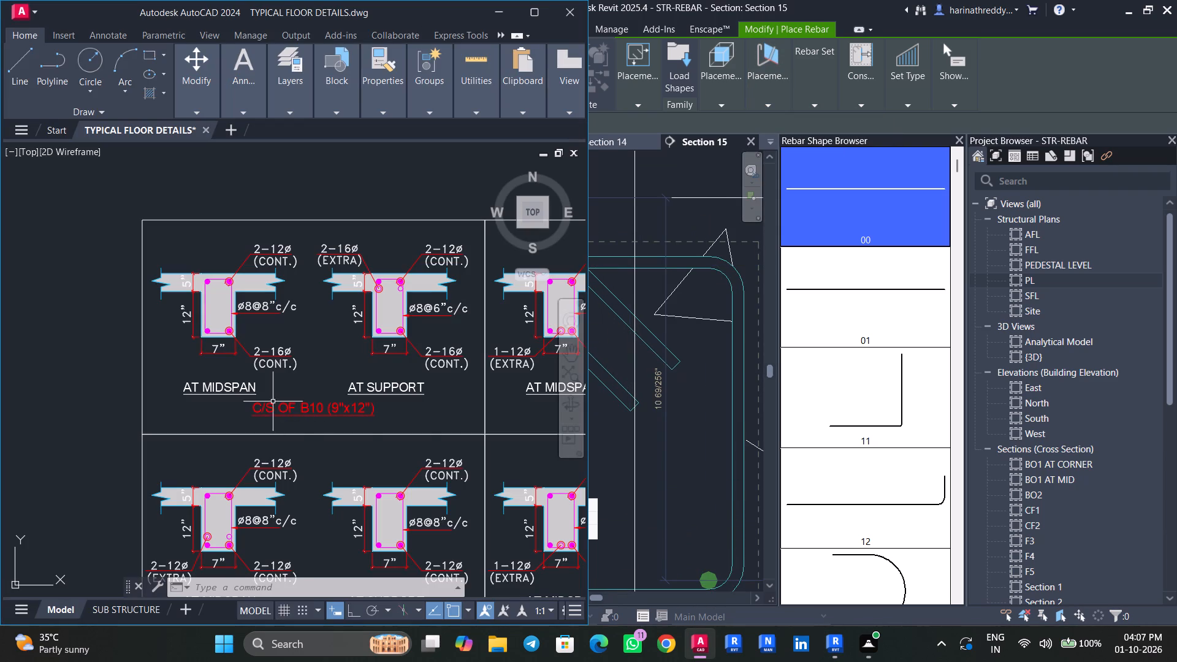
pyautogui.moveTo(385, 410); pyautogui.dragTo(285, 404, button='middle')
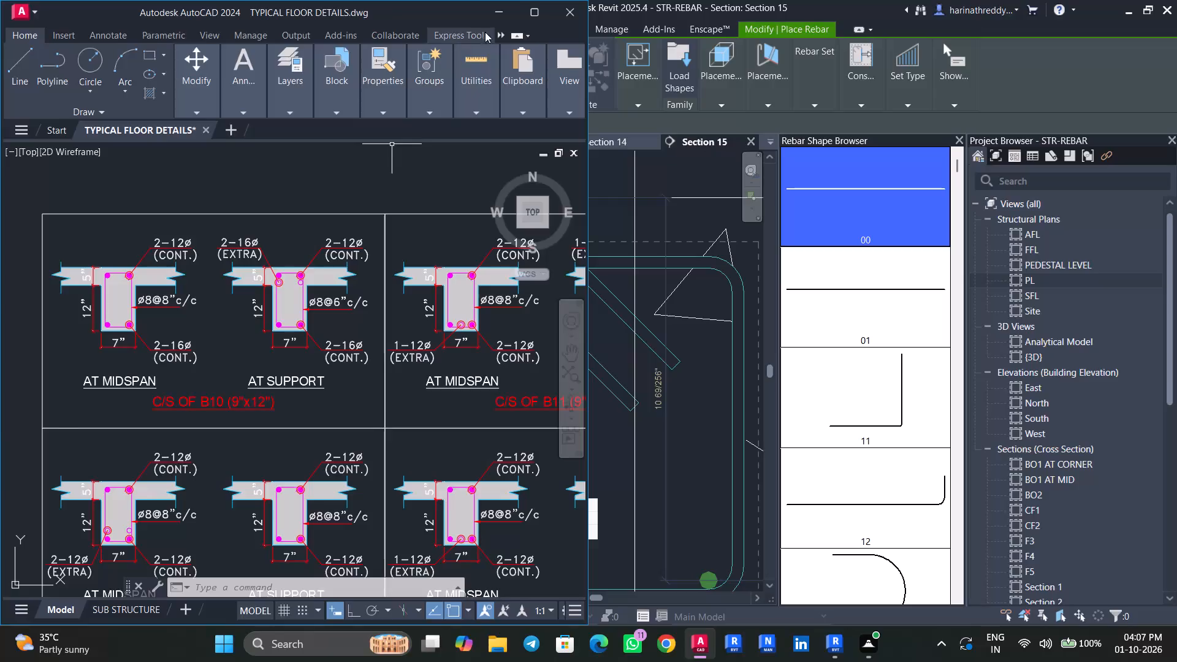
pyautogui.click(490, 13)
pyautogui.scroll(3, 566, 281)
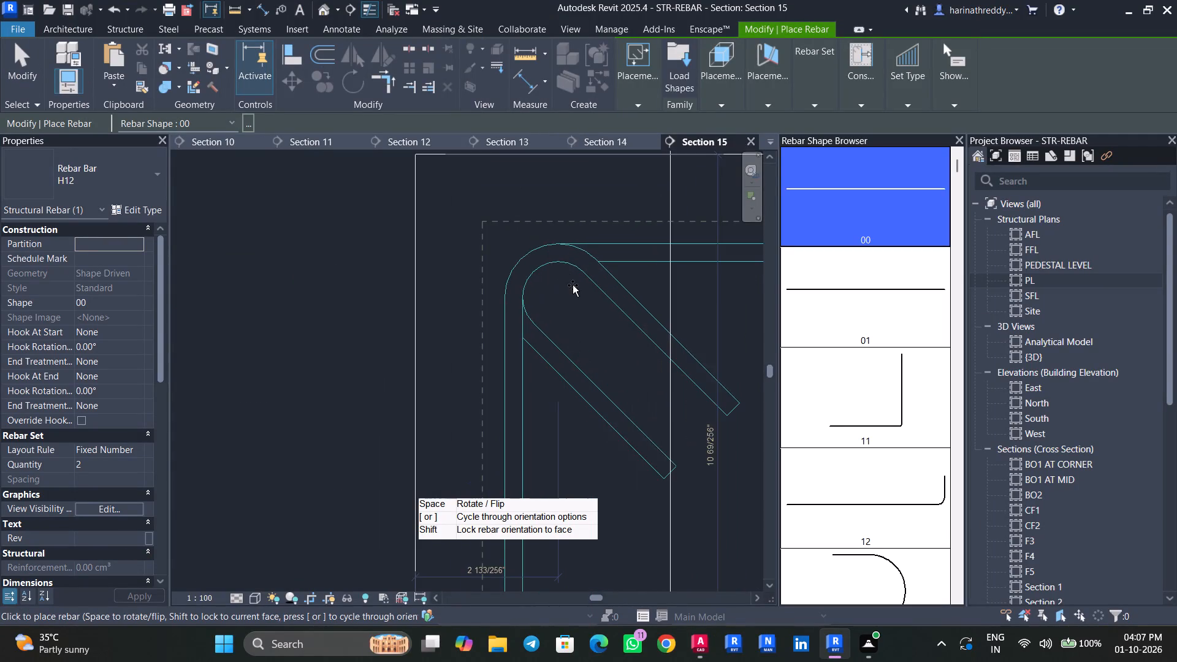
pyautogui.moveTo(573, 285); pyautogui.dragTo(409, 288, button='middle')
pyautogui.scroll(-1, 429, 289)
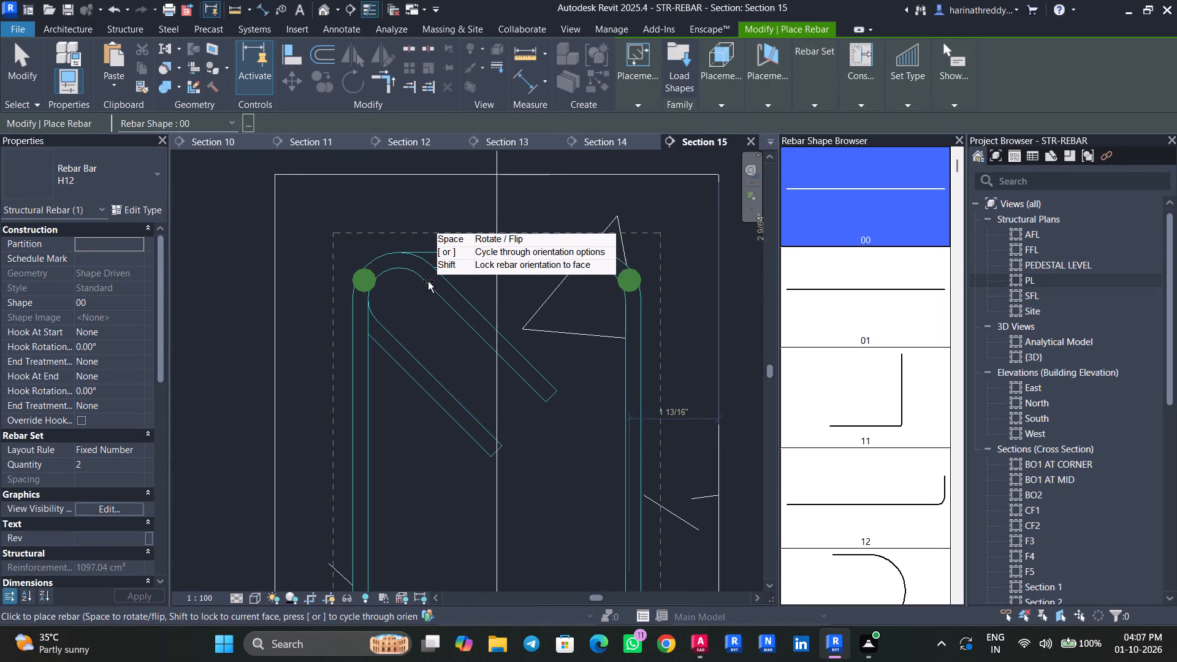
pyautogui.click(433, 278)
# Place a second set of two straight H12 bars along the bottom of beam B10's stirrup.
pyautogui.moveTo(444, 379); pyautogui.dragTo(444, 356, button='middle')
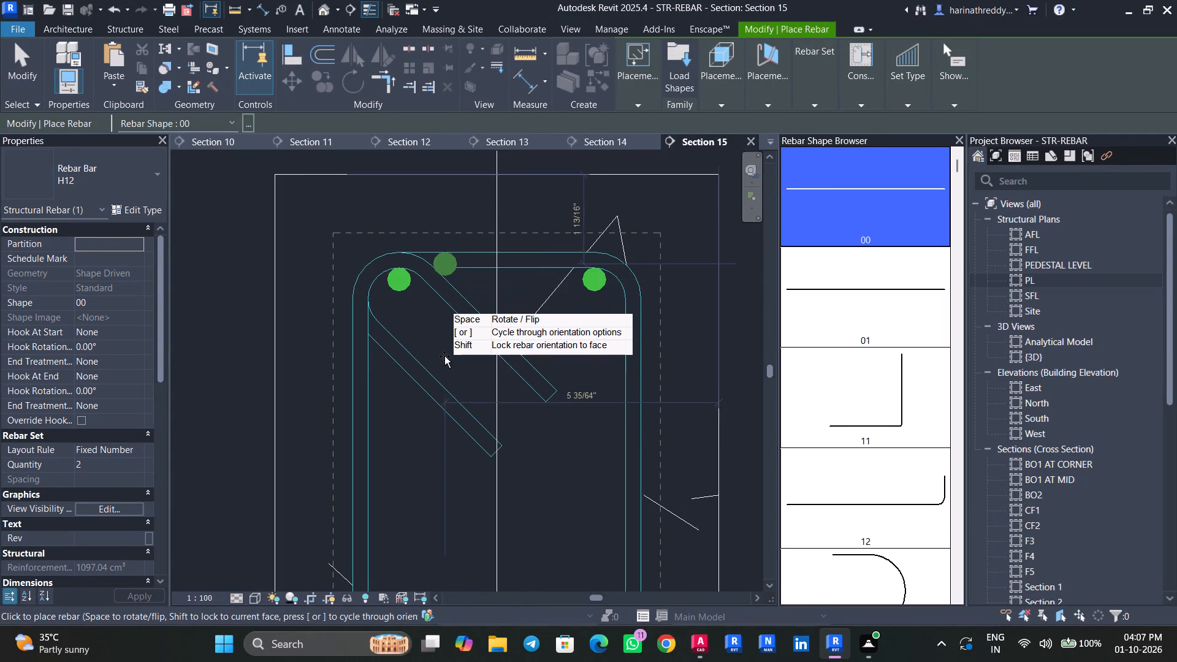
pyautogui.moveTo(444, 356); pyautogui.dragTo(450, 241, button='middle')
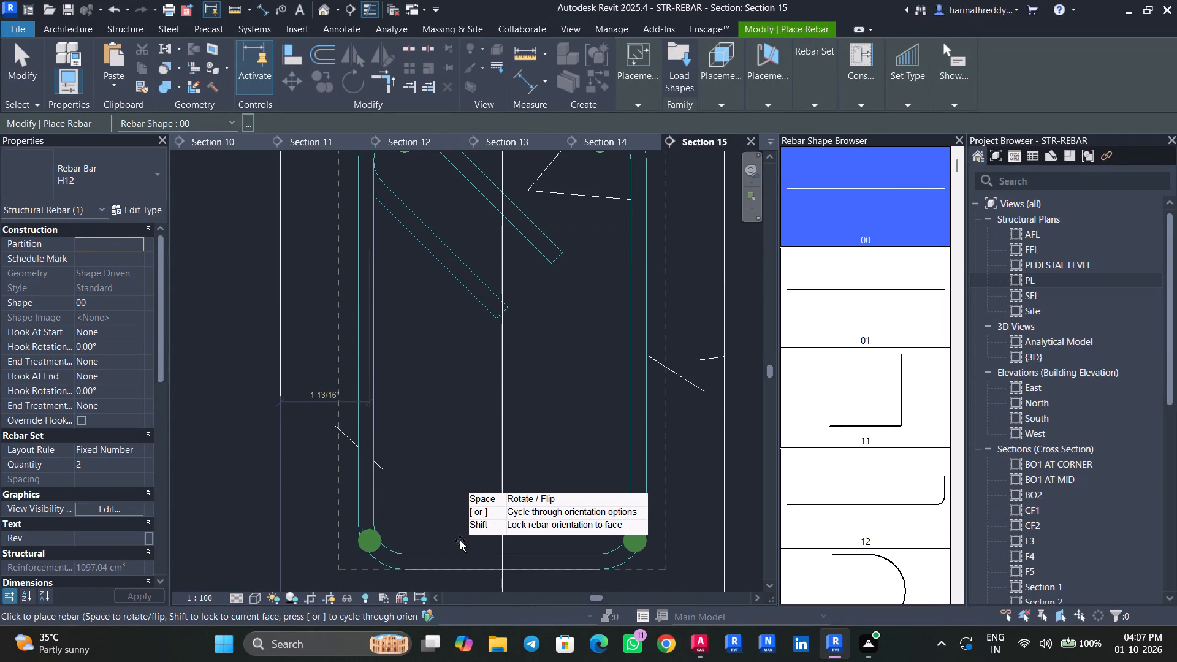
pyautogui.click(460, 534)
pyautogui.press('Escape')
pyautogui.press('Escape')
pyautogui.press('Escape')
# Move beam B10's bottom pair of H12 bars down into the bottom corners of the stirrup.
pyautogui.click(395, 525)
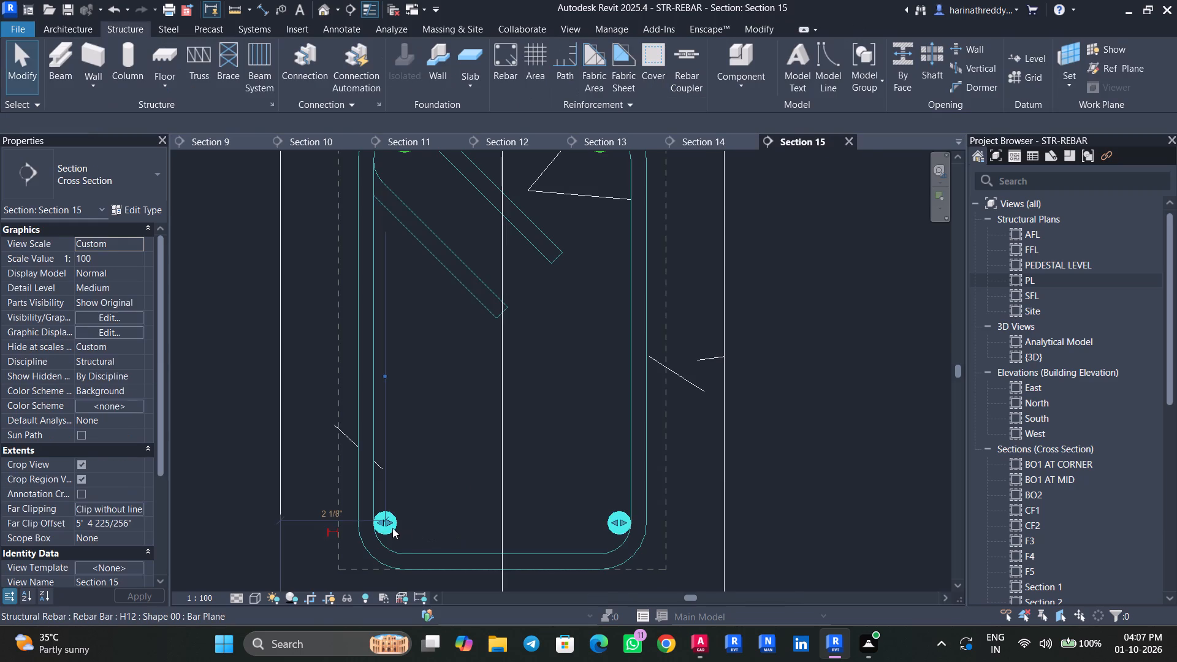
pyautogui.scroll(4, 392, 531)
pyautogui.scroll(-1, 392, 531)
pyautogui.scroll(1, 391, 531)
pyautogui.moveTo(387, 523); pyautogui.dragTo(384, 553)
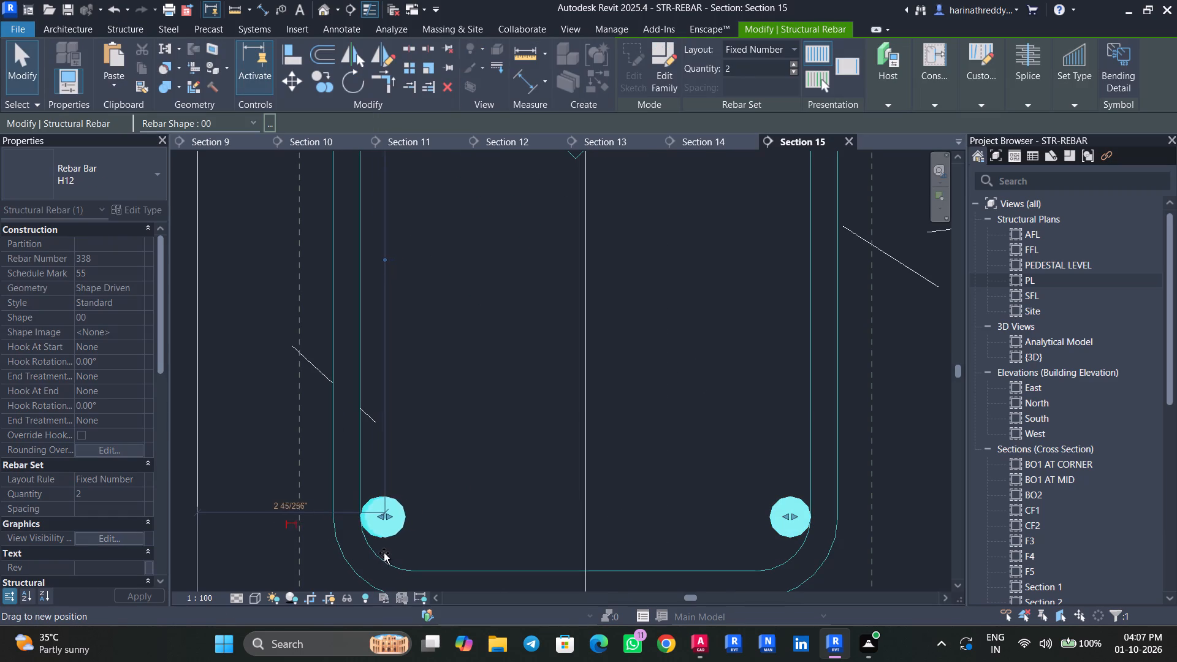
pyautogui.moveTo(384, 553); pyautogui.dragTo(378, 550)
pyautogui.moveTo(382, 504); pyautogui.dragTo(398, 535)
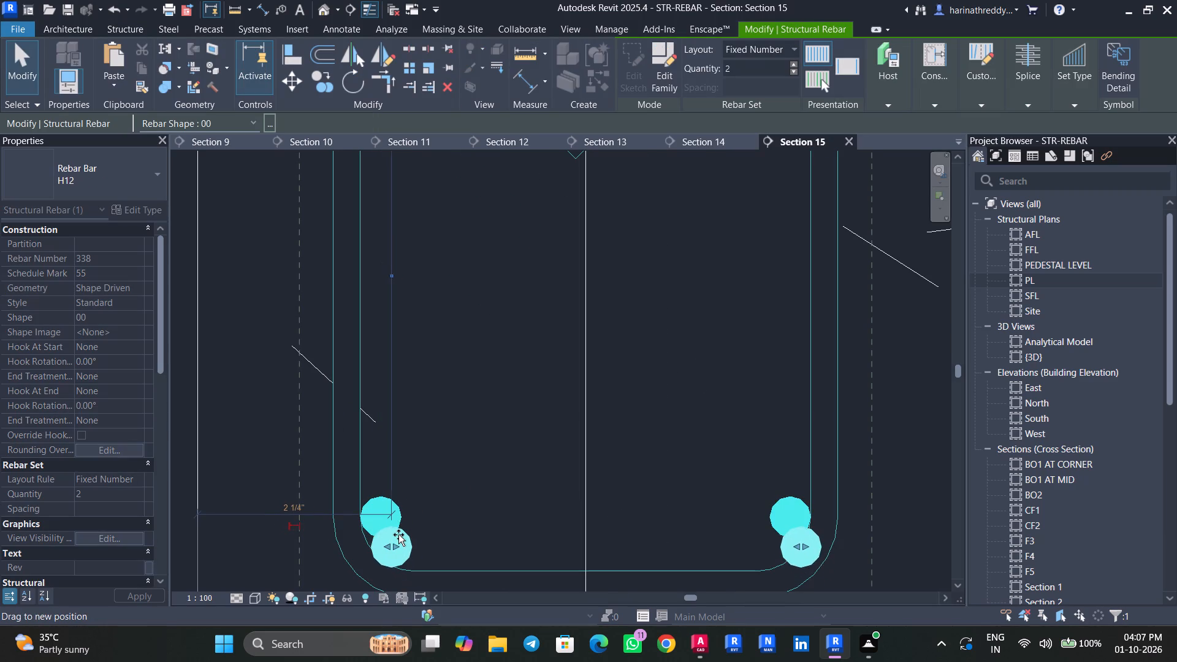
pyautogui.moveTo(398, 535); pyautogui.dragTo(399, 531)
pyautogui.press('Escape')
# Move B10's top pair of H12 bars into the stirrup's top corner and widen the set to reach the opposite top corner.
pyautogui.scroll(-4, 669, 474)
pyautogui.moveTo(615, 344); pyautogui.dragTo(663, 584, button='middle')
pyautogui.moveTo(622, 348); pyautogui.dragTo(622, 402, button='middle')
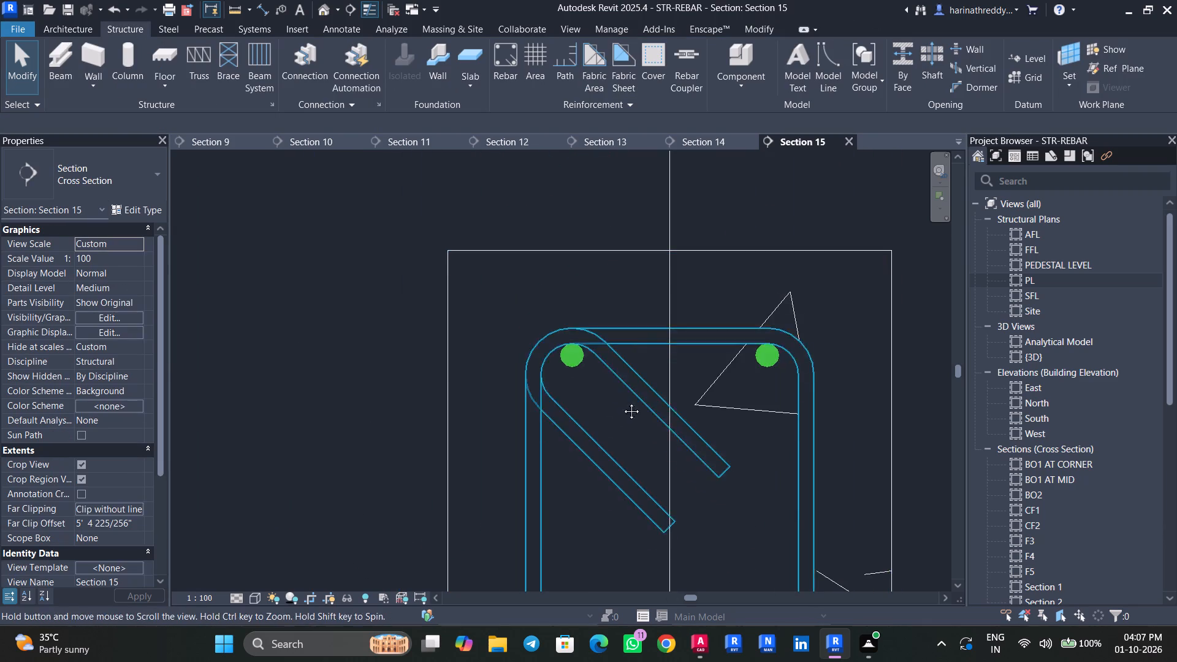
pyautogui.moveTo(622, 402); pyautogui.dragTo(620, 540, button='middle')
pyautogui.scroll(3, 570, 538)
pyautogui.scroll(1, 614, 563)
pyautogui.moveTo(614, 562); pyautogui.dragTo(643, 413, button='middle')
pyautogui.click(589, 400)
pyautogui.scroll(2, 587, 404)
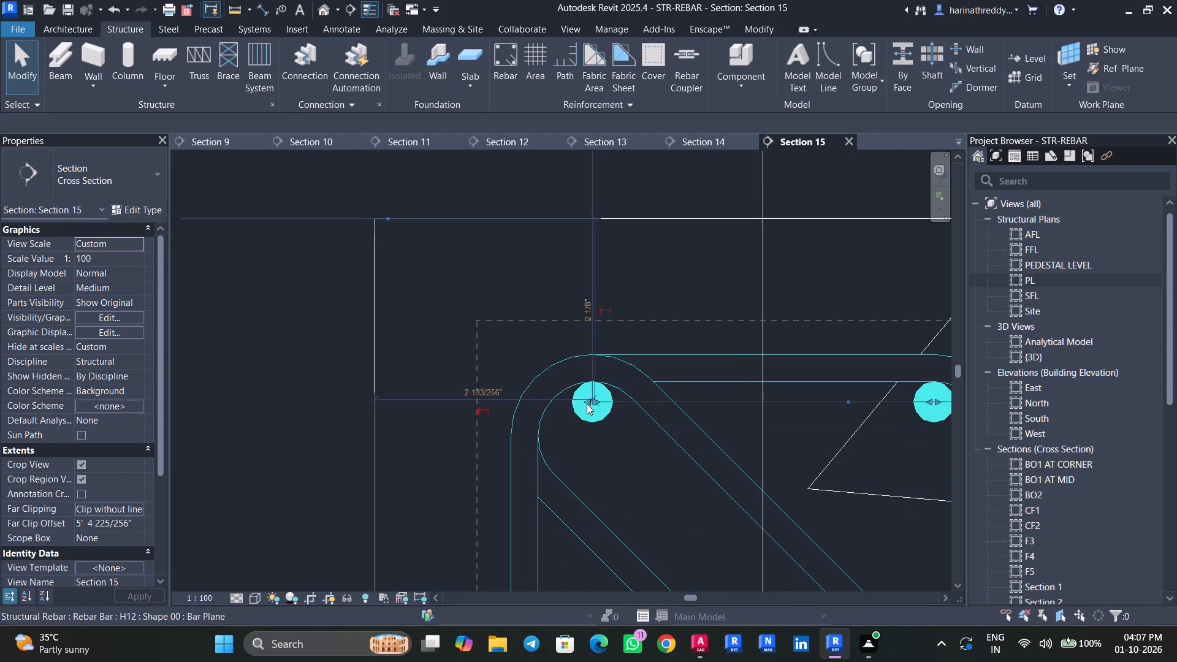
pyautogui.scroll(3, 587, 404)
pyautogui.moveTo(580, 409); pyautogui.dragTo(524, 437)
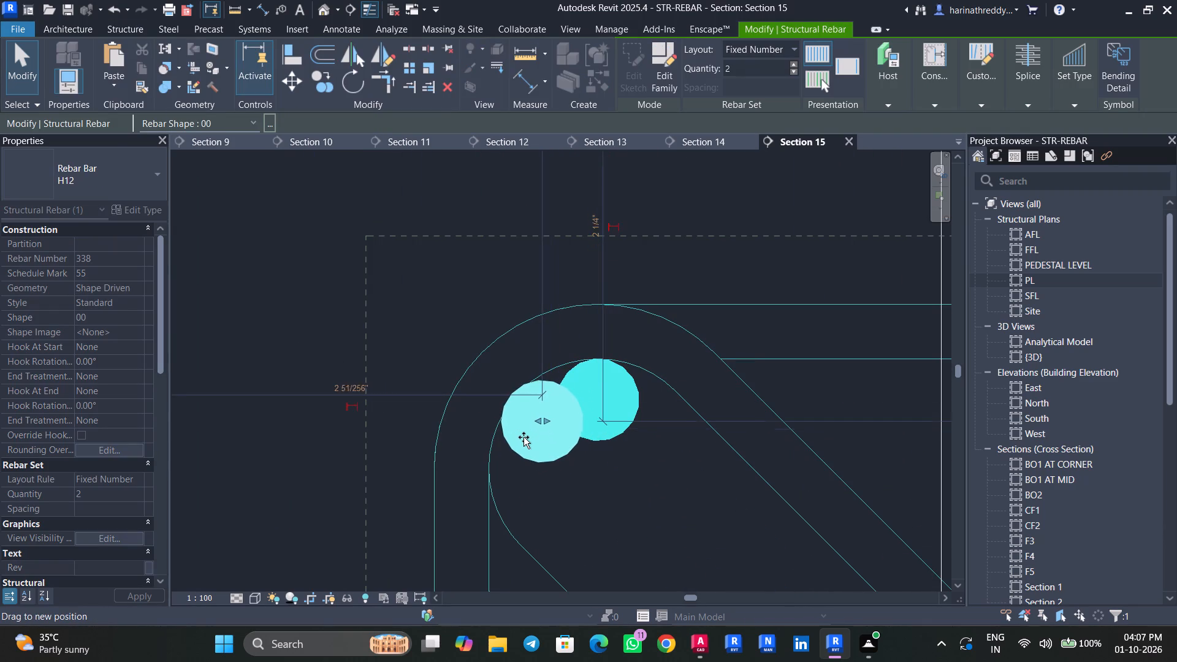
pyautogui.moveTo(524, 437); pyautogui.dragTo(526, 438)
pyautogui.scroll(-8, 526, 438)
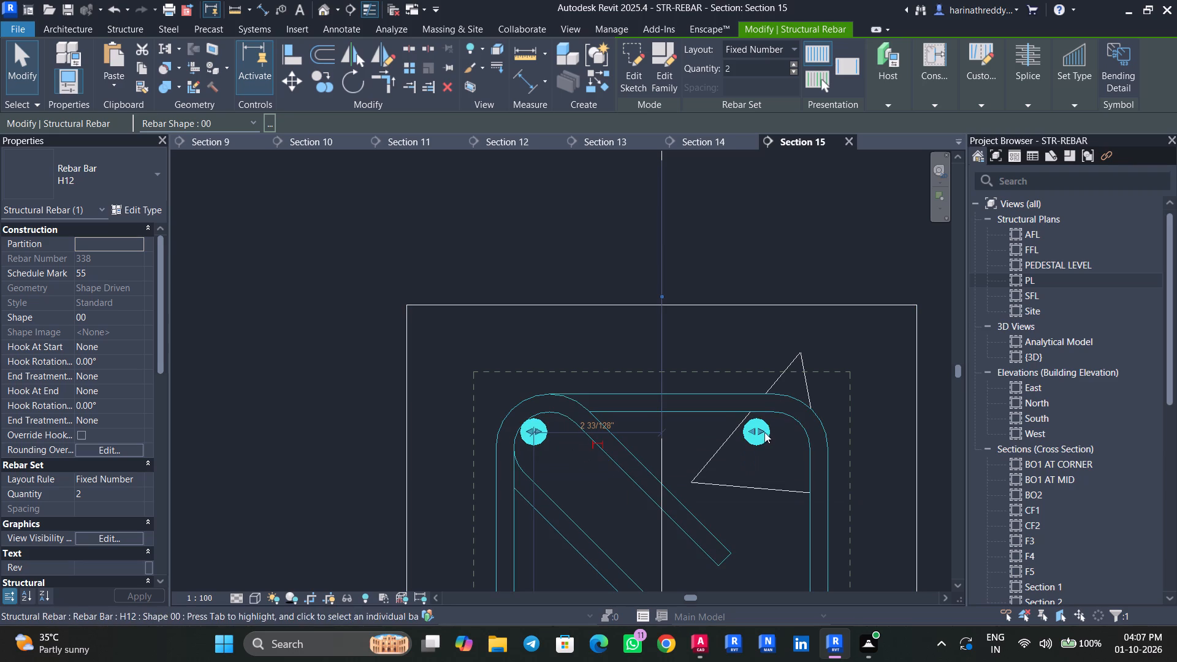
pyautogui.moveTo(764, 432); pyautogui.dragTo(790, 436)
pyautogui.press('Escape')
pyautogui.press('Escape')
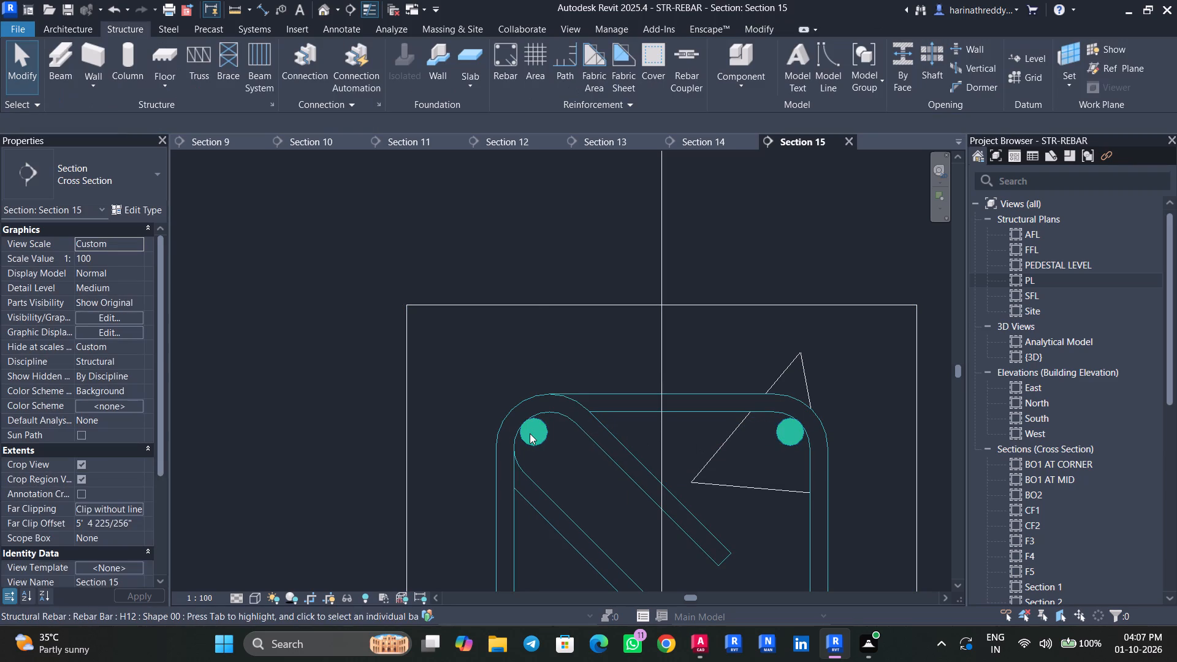
# Select all instances of the H12 straight bars and make them unobscured in the {3D} view.
pyautogui.click(530, 433)
pyautogui.write('SA')
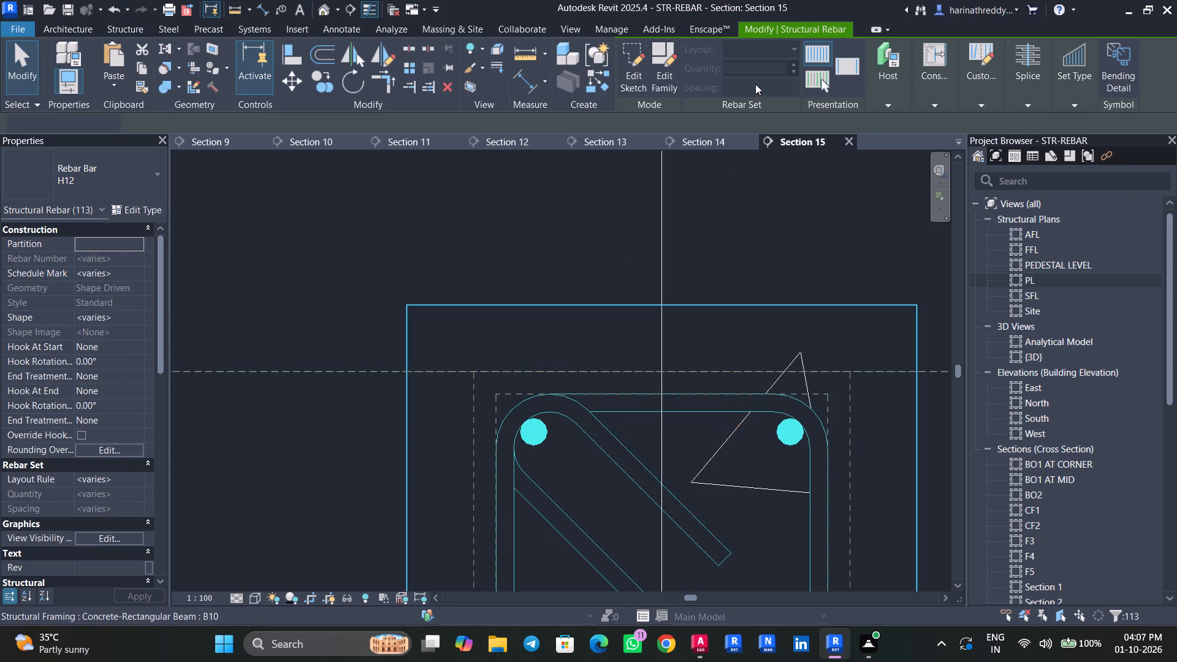
pyautogui.click(134, 538)
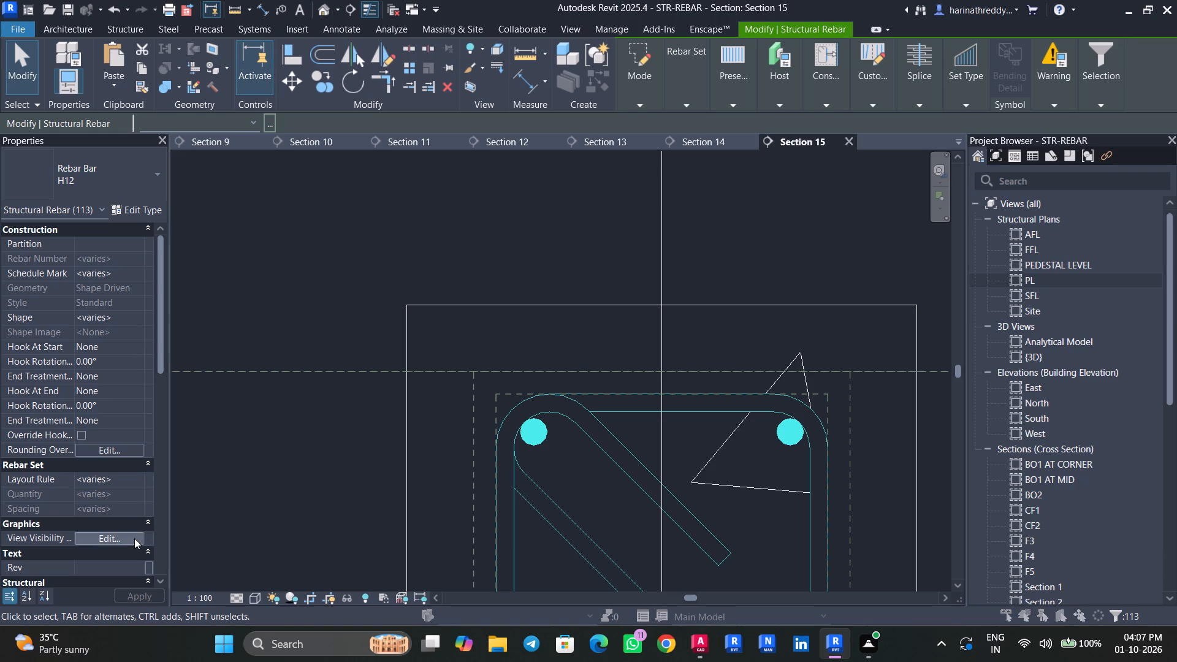
pyautogui.click(712, 284)
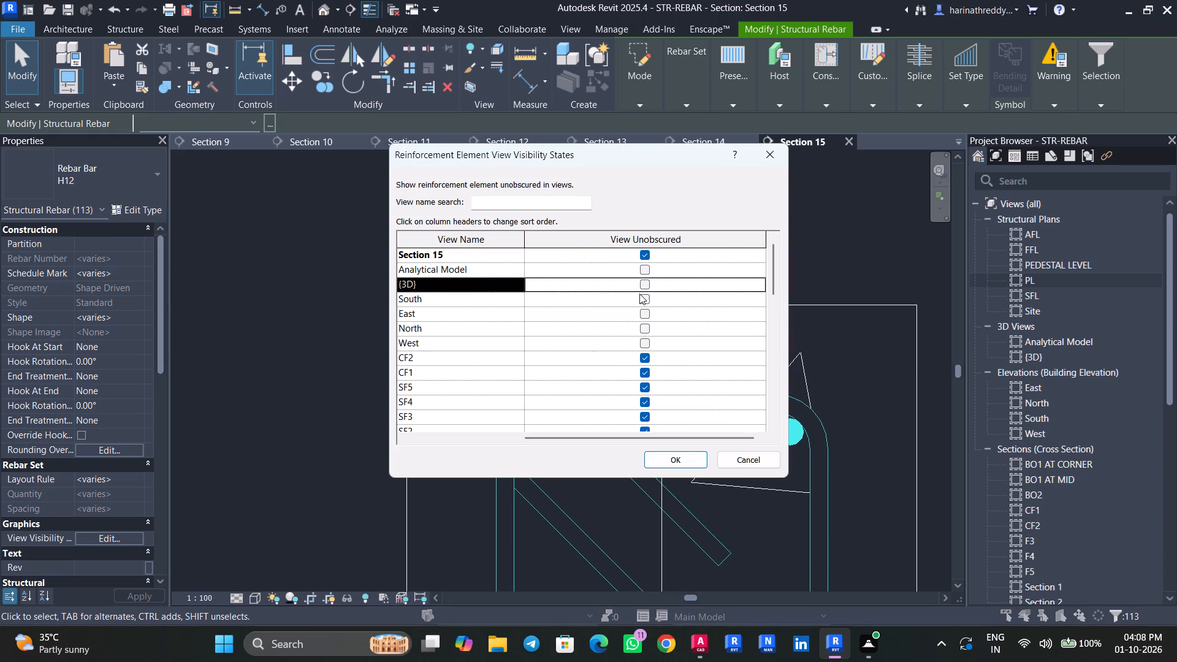
pyautogui.click(642, 287)
pyautogui.click(675, 452)
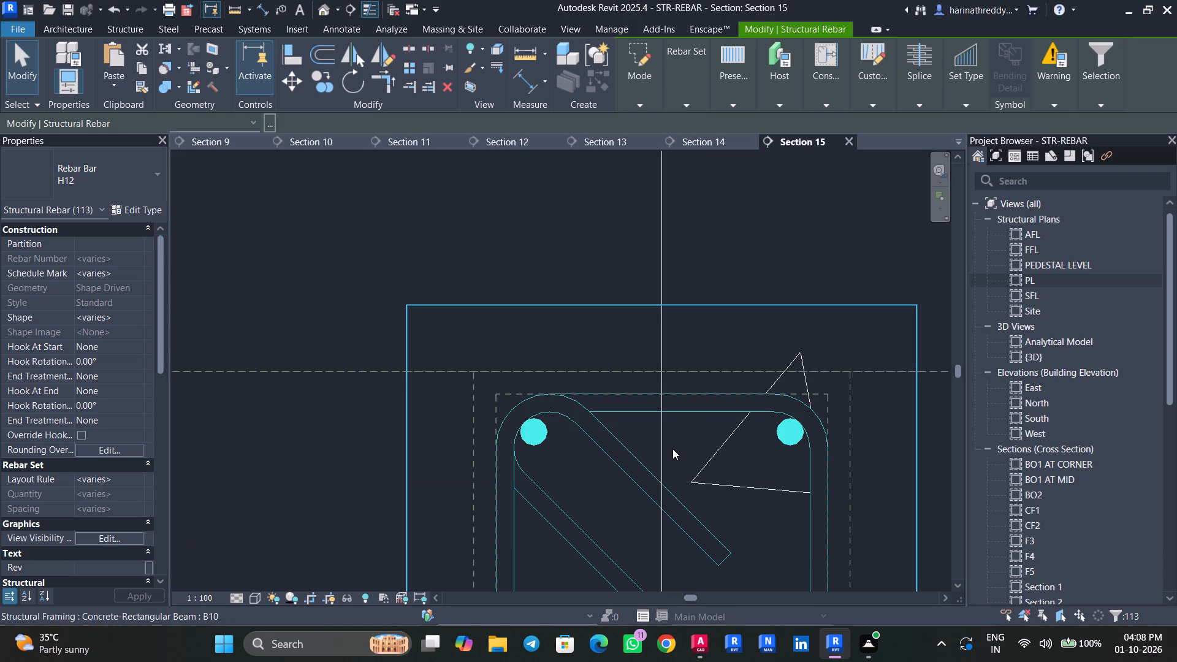
pyautogui.press('Escape')
pyautogui.press('Escape')
pyautogui.press('Escape')
# Make beam B10's H8 stirrup set unobscured in the {3D} view.
pyautogui.click(608, 406)
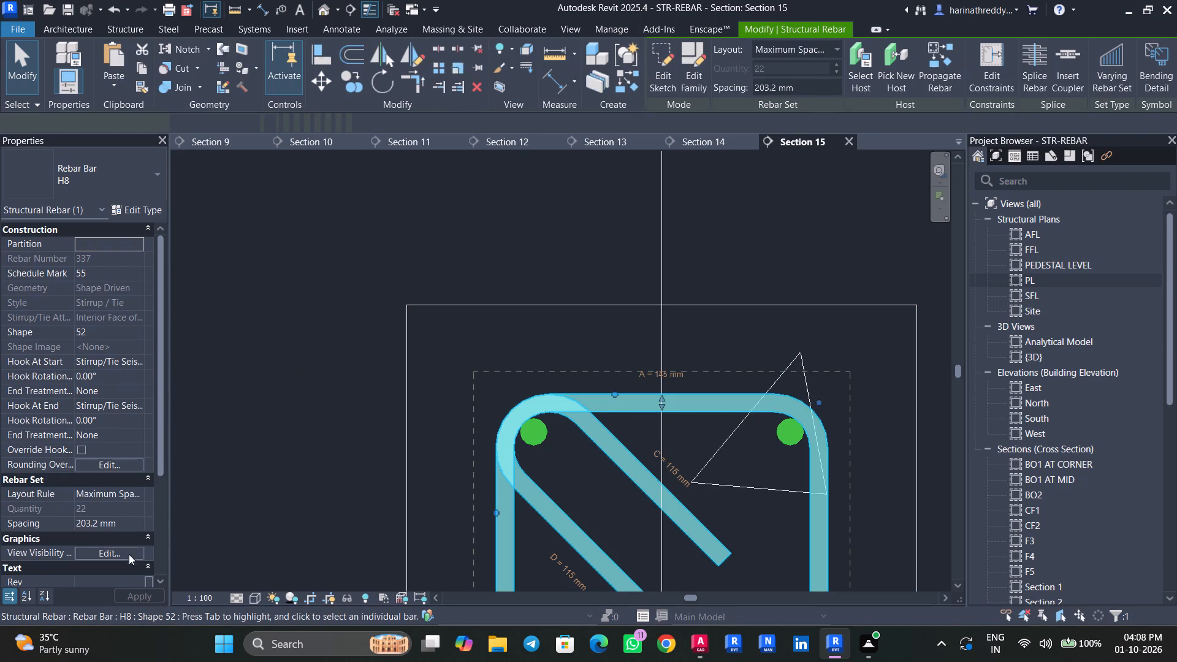
pyautogui.click(128, 555)
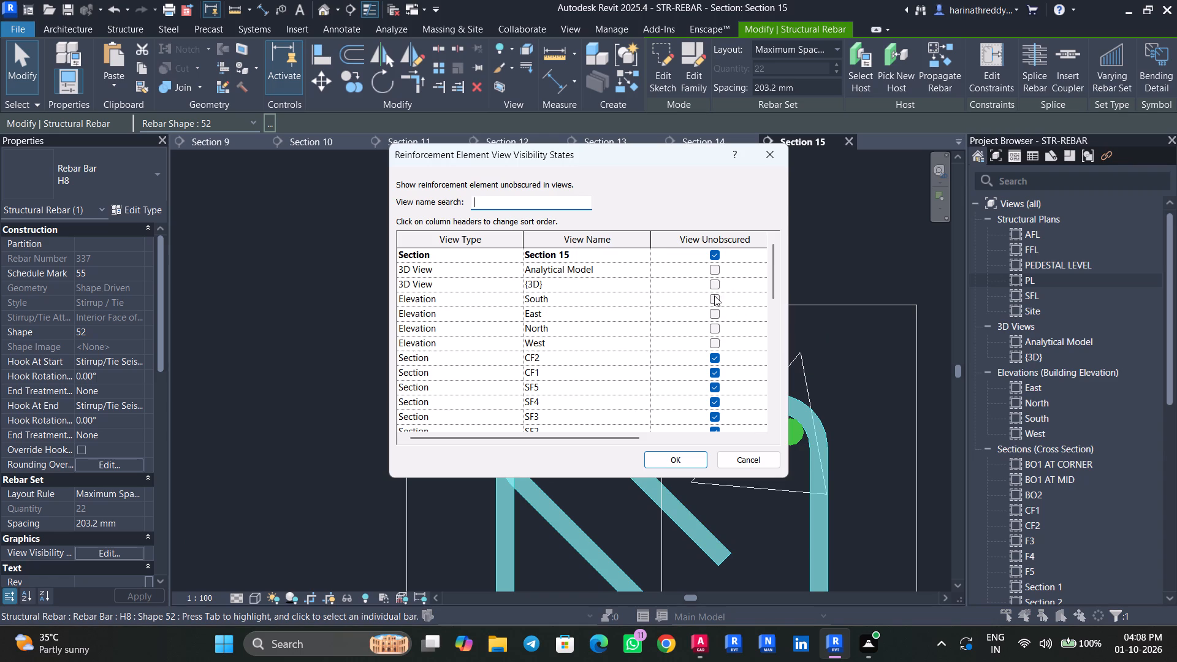
pyautogui.click(716, 287)
pyautogui.click(646, 281)
pyautogui.click(682, 458)
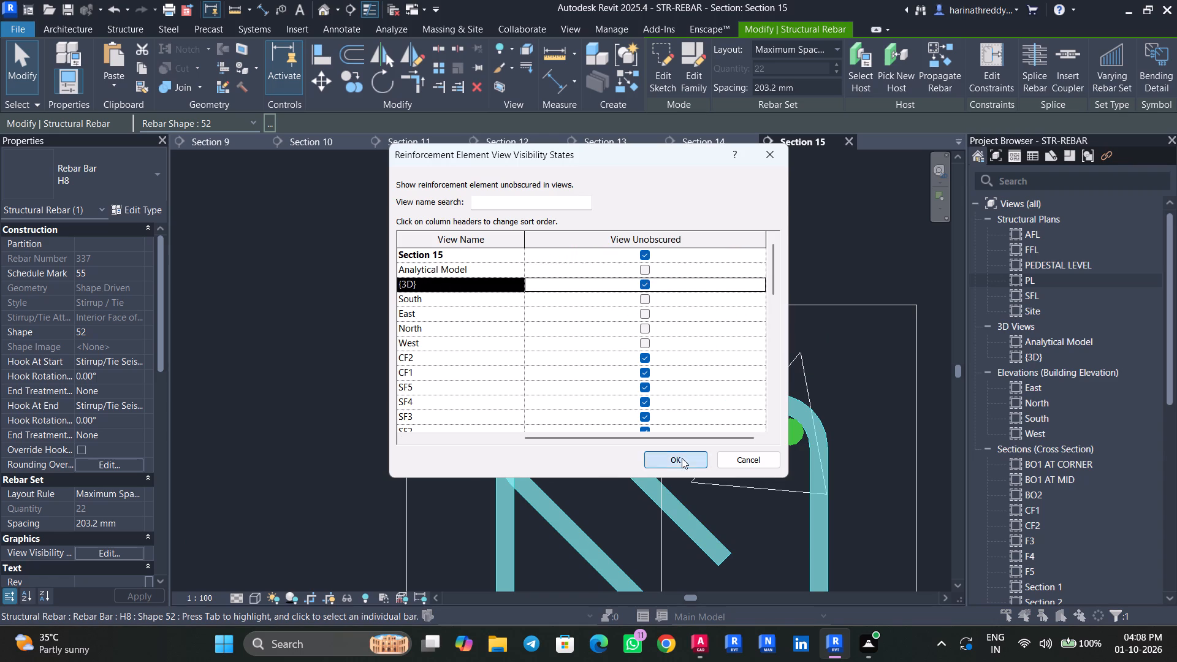
pyautogui.press('Escape')
pyautogui.press('Escape')
# Recheck the view visibility states of all H12 bars and of beam B10's H8 stirrup set.
pyautogui.click(546, 436)
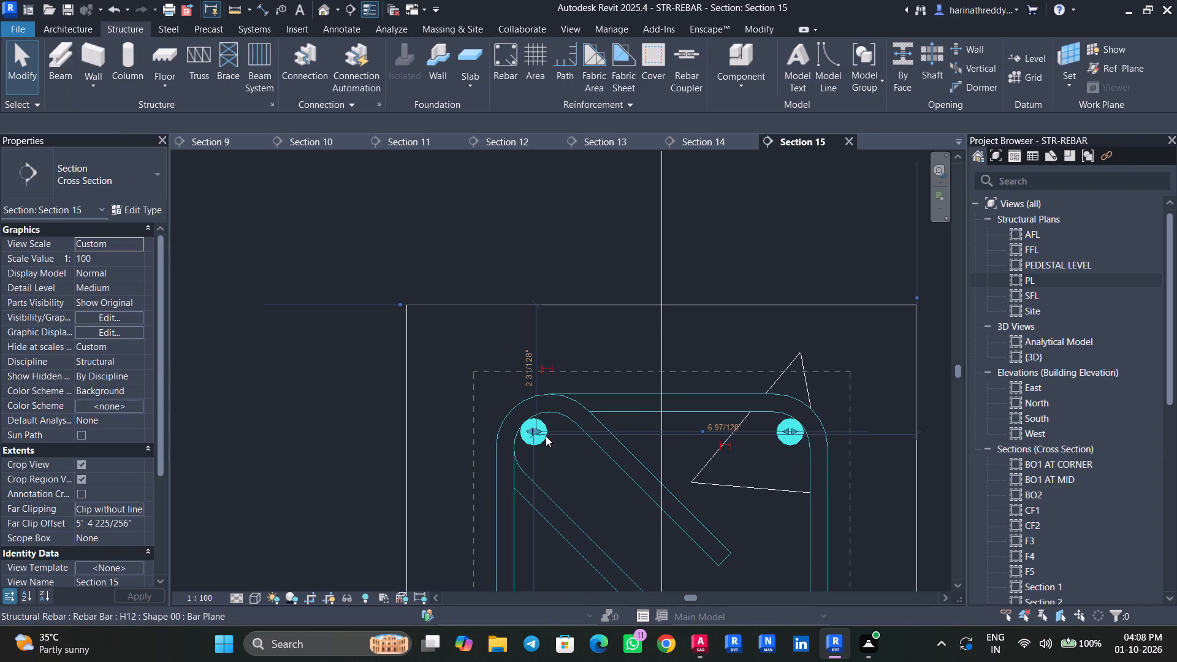
pyautogui.write('SA')
pyautogui.click(108, 536)
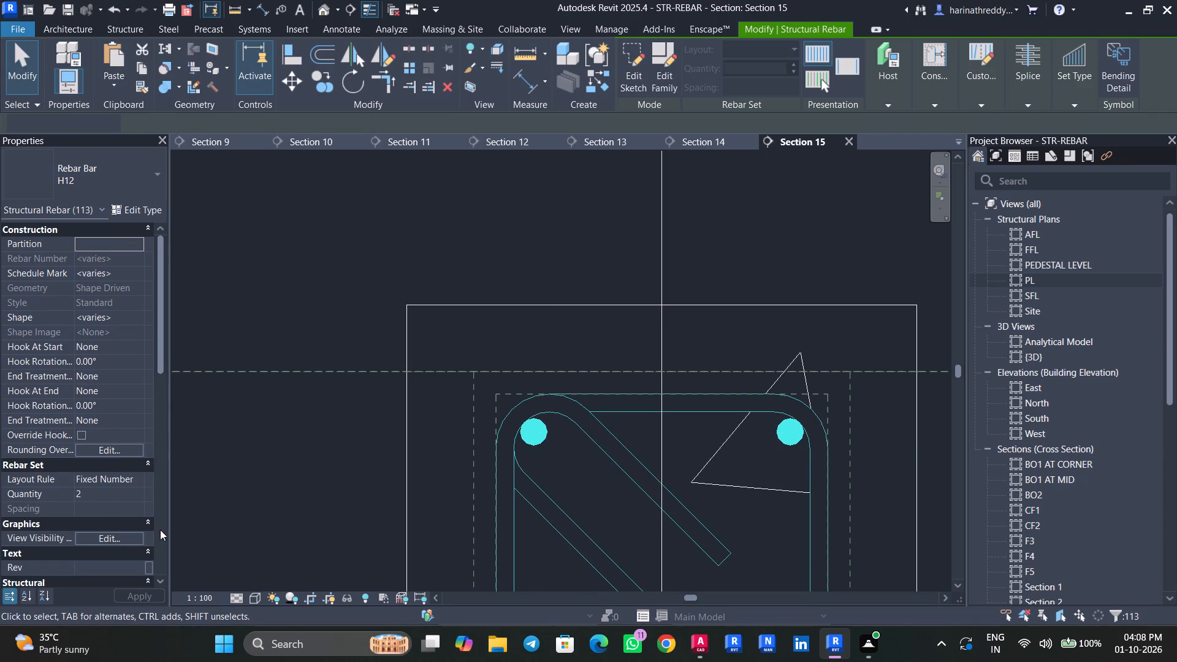
pyautogui.click(668, 454)
pyautogui.press('Escape')
pyautogui.press('Escape')
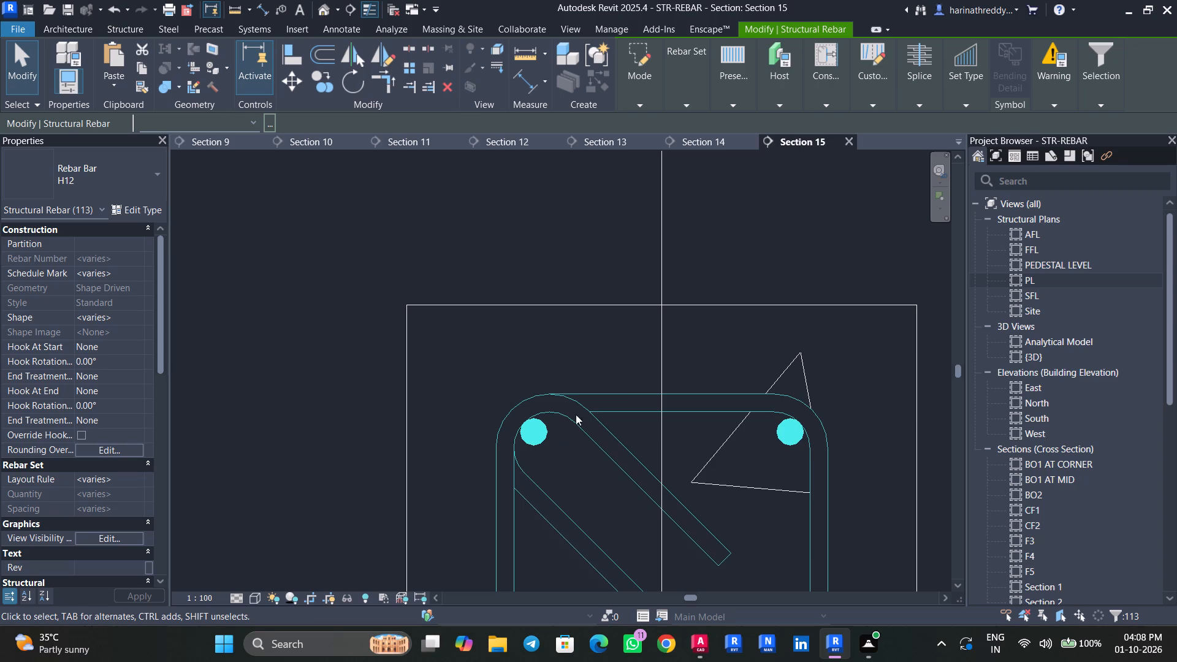
pyautogui.click(592, 409)
pyautogui.click(625, 397)
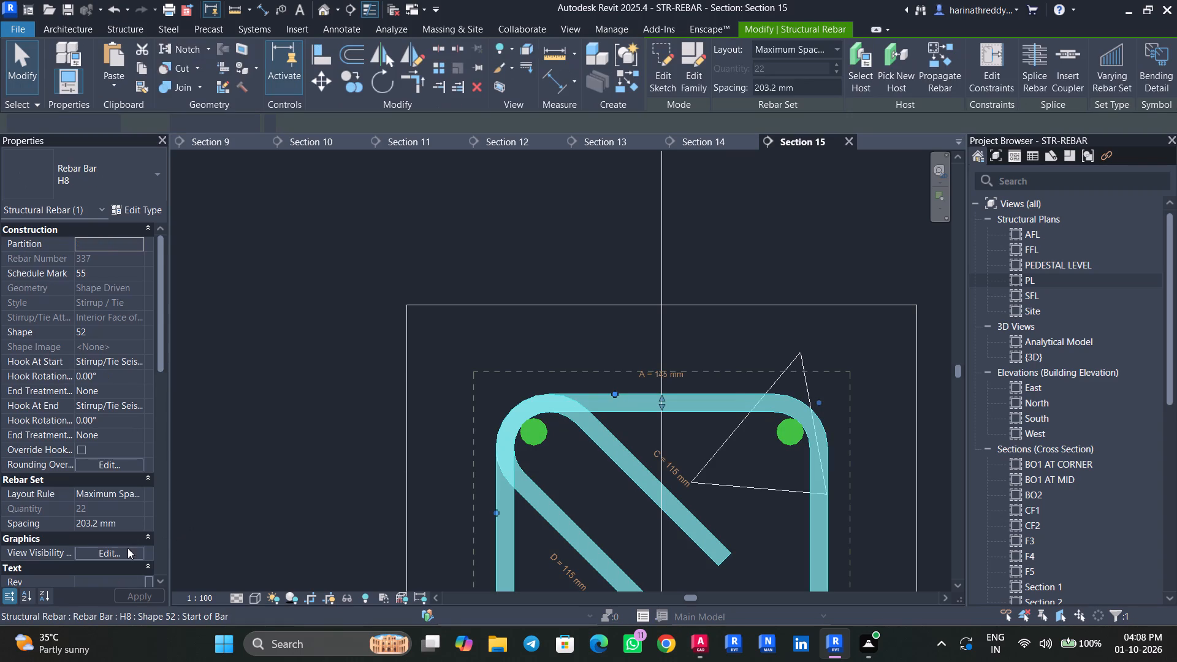
pyautogui.click(128, 548)
pyautogui.click(679, 456)
pyautogui.press('Escape')
pyautogui.press('Escape')
pyautogui.press('Escape')
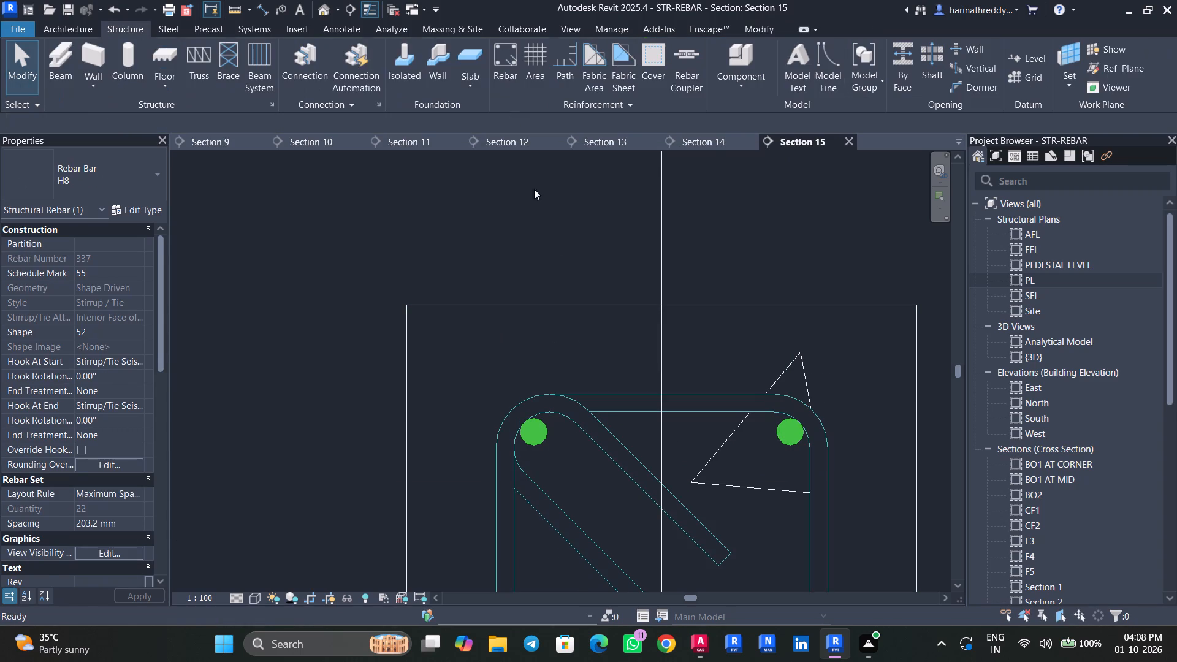
# In the 3D view, copy all plinth beams with their rebar, excluding grids, and paste them aligned to levels FFL and SFL.
pyautogui.click(322, 7)
pyautogui.scroll(-4, 715, 428)
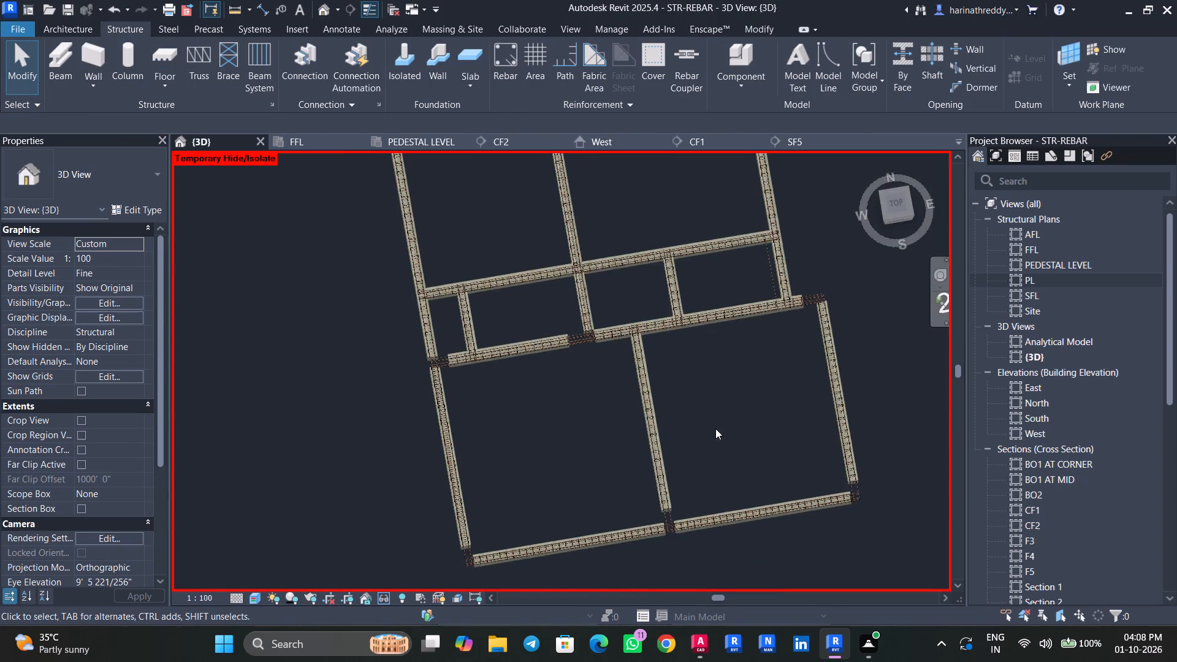
pyautogui.keyDown('shift'); pyautogui.moveTo(720, 439); pyautogui.dragTo(819, 307, button='middle'); pyautogui.keyUp('shift')
pyautogui.scroll(-7, 752, 390)
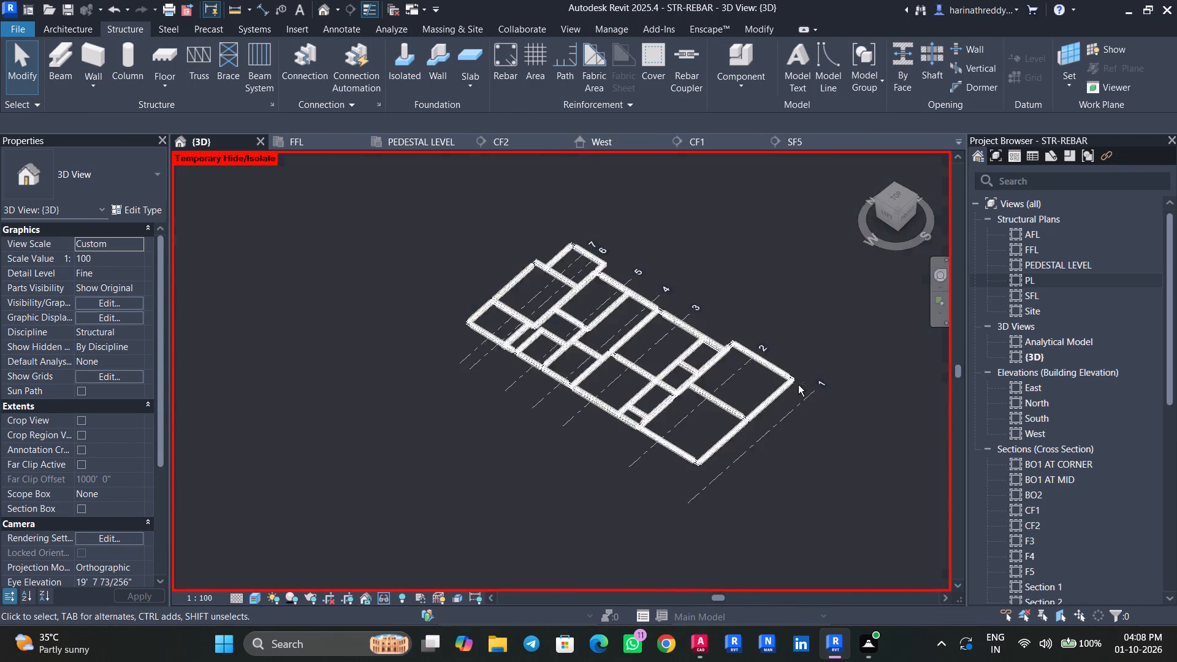
pyautogui.keyDown('shift'); pyautogui.moveTo(799, 386); pyautogui.dragTo(787, 360, button='middle'); pyautogui.keyUp('shift')
pyautogui.moveTo(894, 510); pyautogui.dragTo(427, 221)
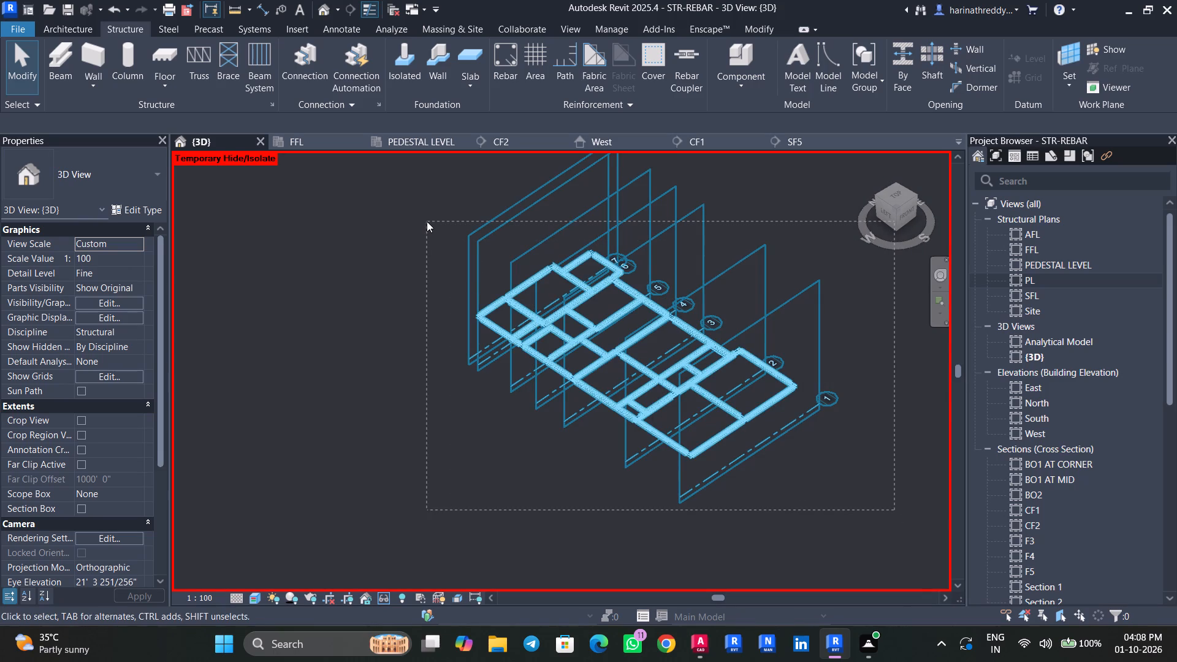
pyautogui.click(725, 86)
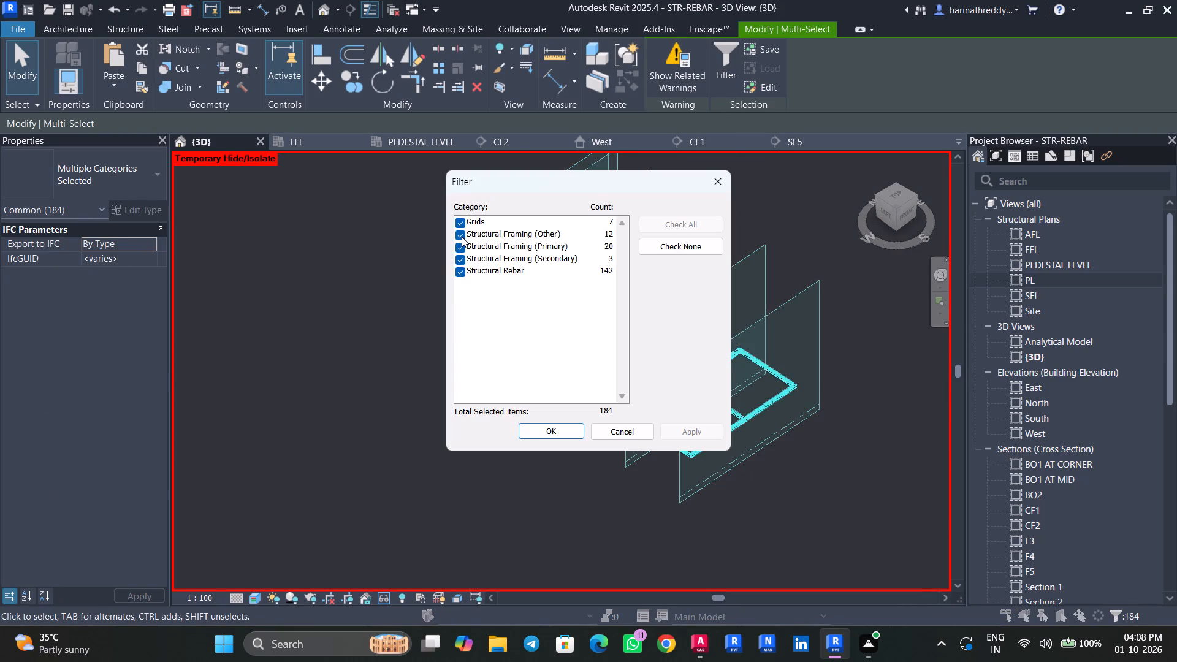
pyautogui.click(460, 221)
pyautogui.click(697, 433)
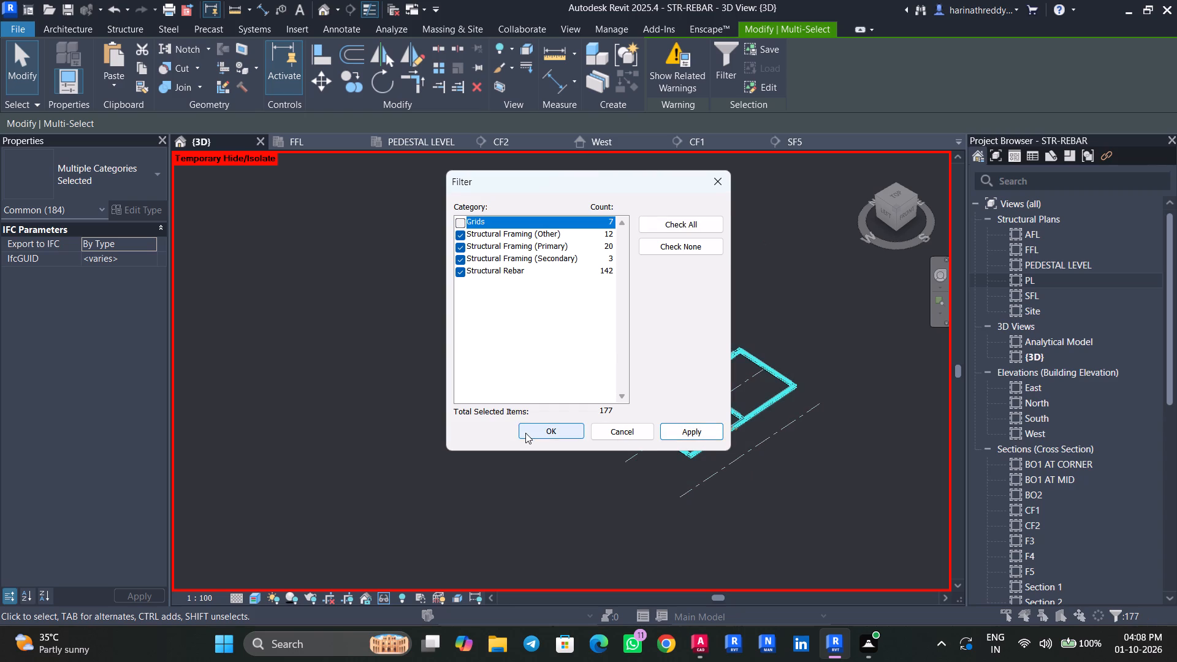
pyautogui.click(530, 430)
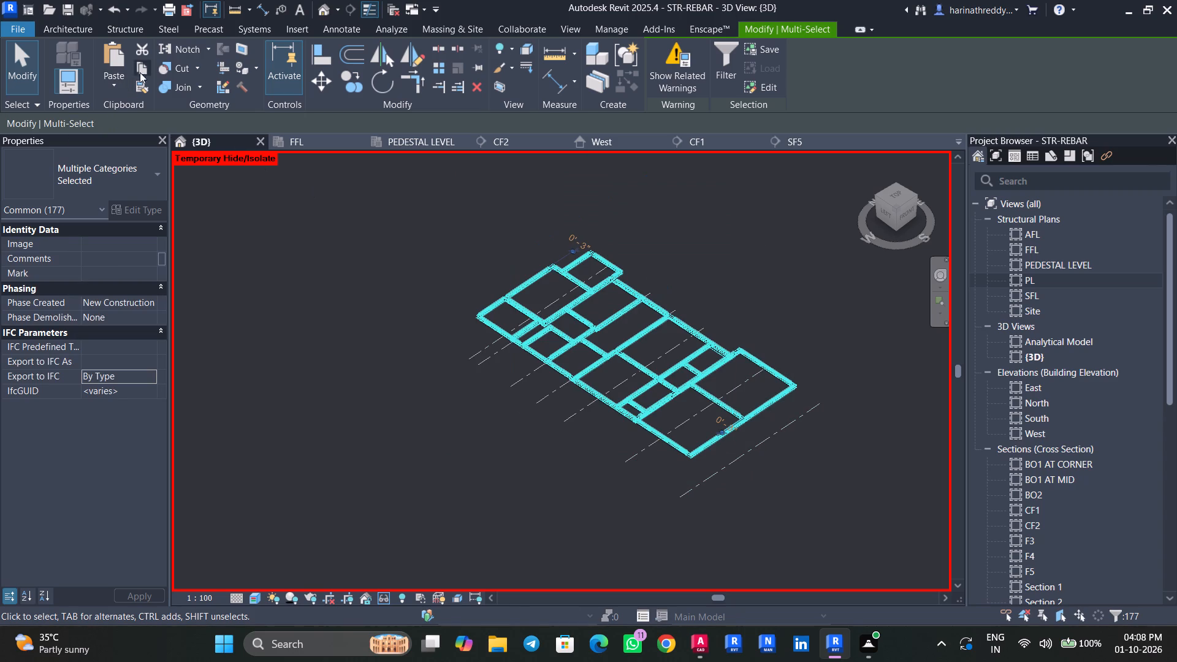
pyautogui.doubleClick(141, 67)
pyautogui.click(120, 82)
pyautogui.click(148, 143)
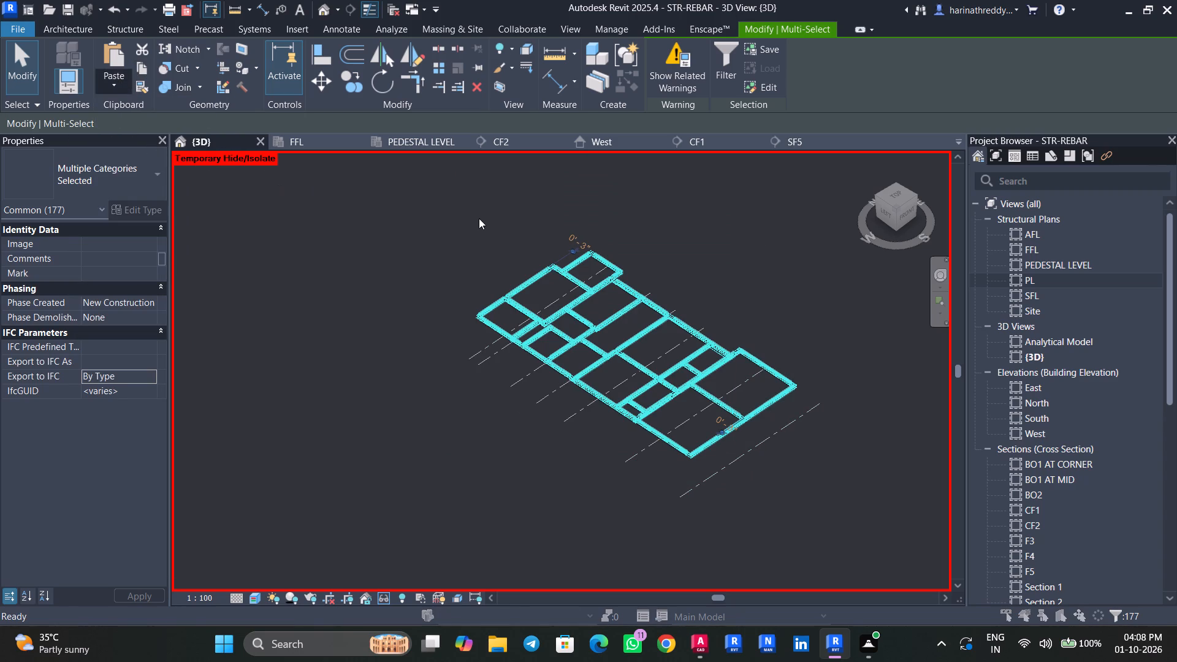
pyautogui.click(77, 221)
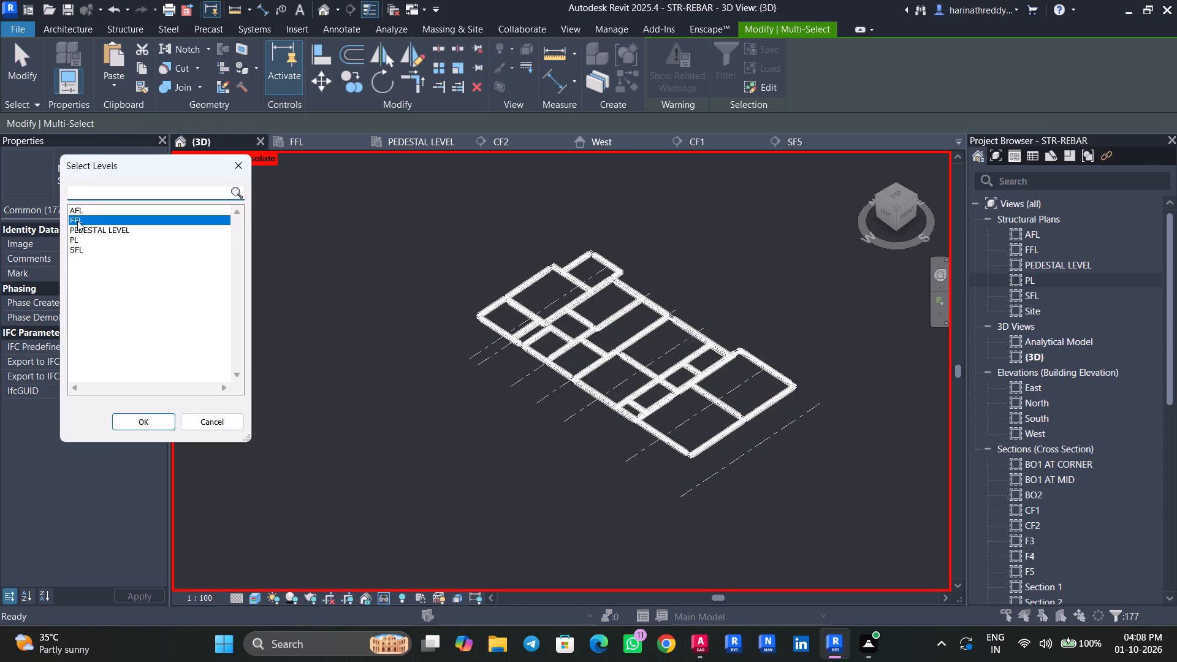
pyautogui.keyDown('ctrl'); pyautogui.click(78, 251); pyautogui.keyUp('ctrl')
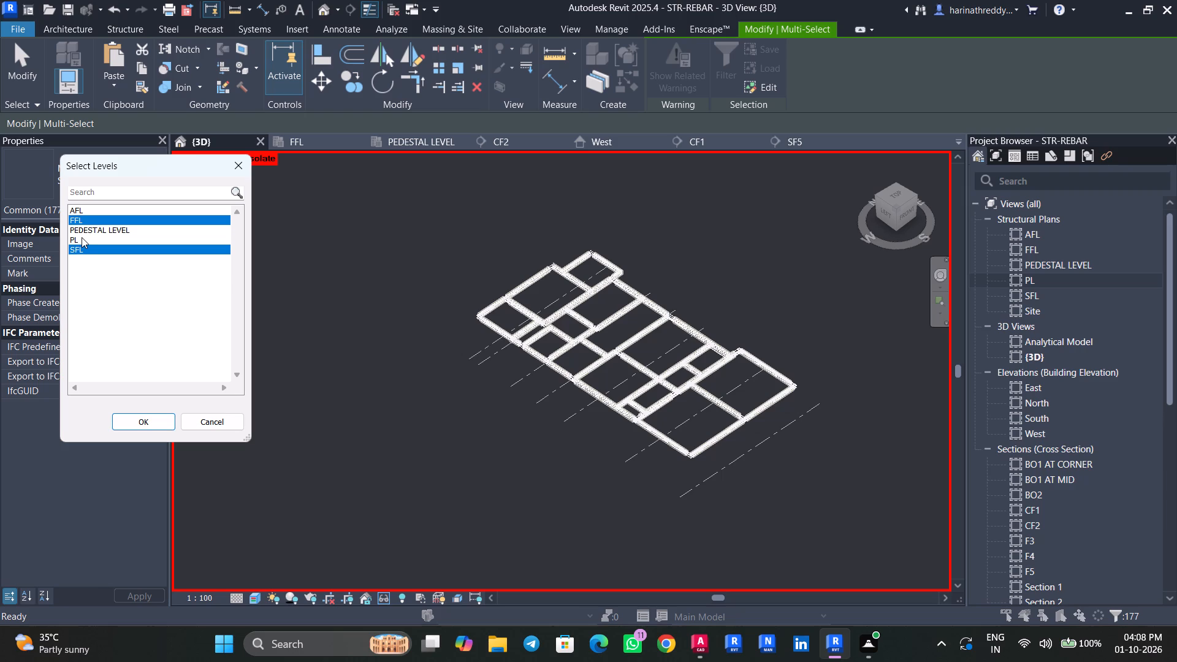
pyautogui.click(145, 419)
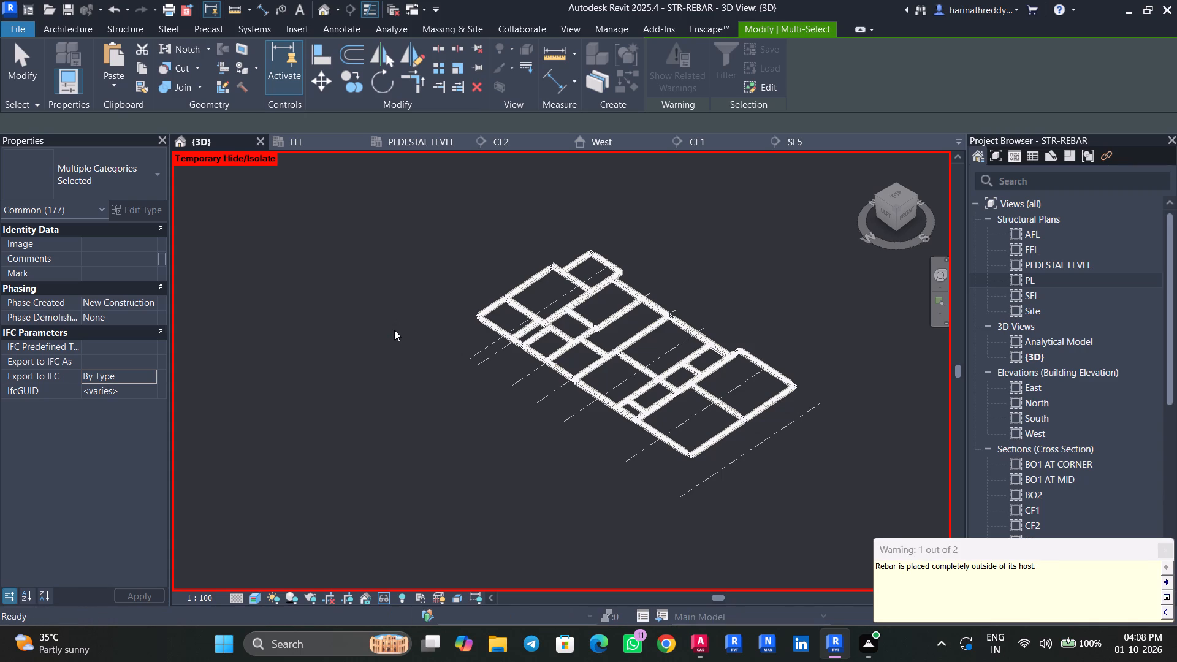
pyautogui.click(1162, 550)
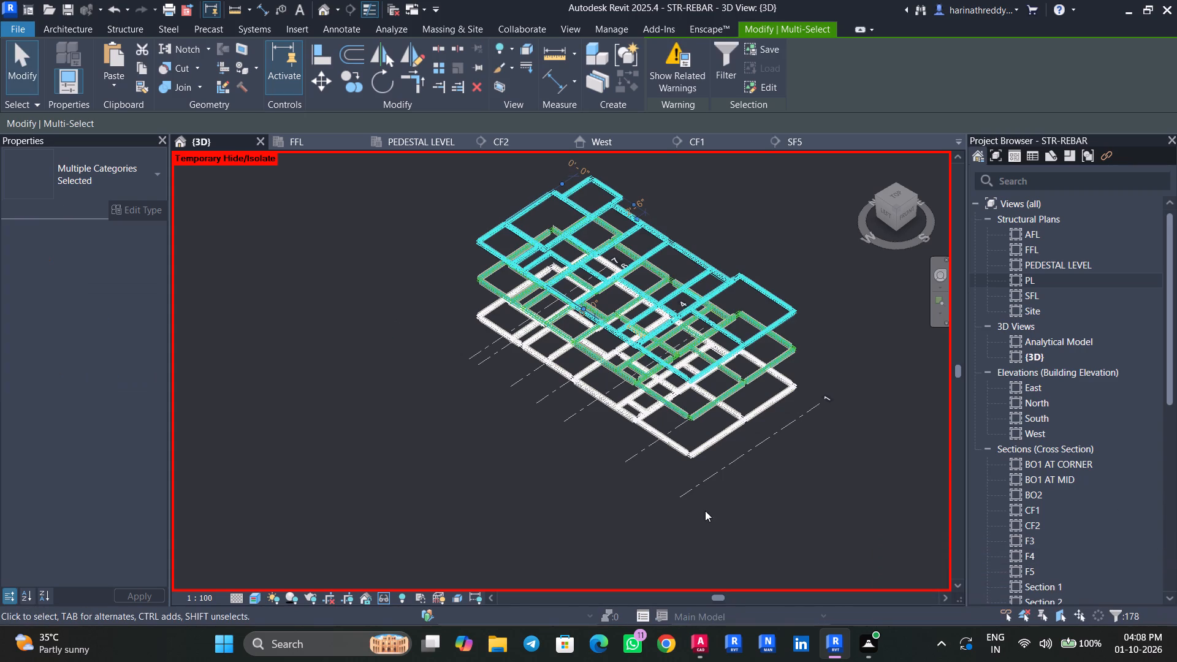
# Examine the pasted beams and their reinforcement in 3D, looking closely at the beam junctions on the upper levels.
pyautogui.keyDown('shift'); pyautogui.moveTo(731, 515); pyautogui.dragTo(904, 419, button='middle'); pyautogui.keyUp('shift')
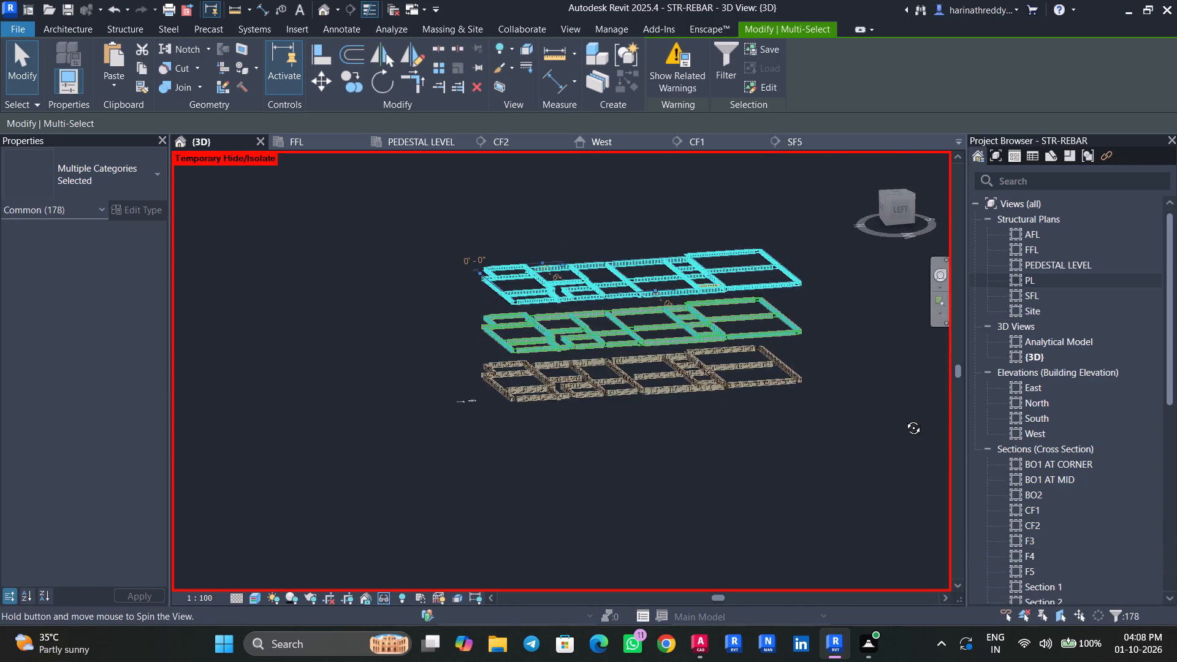
pyautogui.keyDown('shift'); pyautogui.moveTo(904, 419); pyautogui.dragTo(923, 431, button='middle'); pyautogui.keyUp('shift')
pyautogui.press('Escape')
pyautogui.press('Escape')
pyautogui.press('Escape')
pyautogui.scroll(10, 451, 256)
pyautogui.scroll(5, 630, 329)
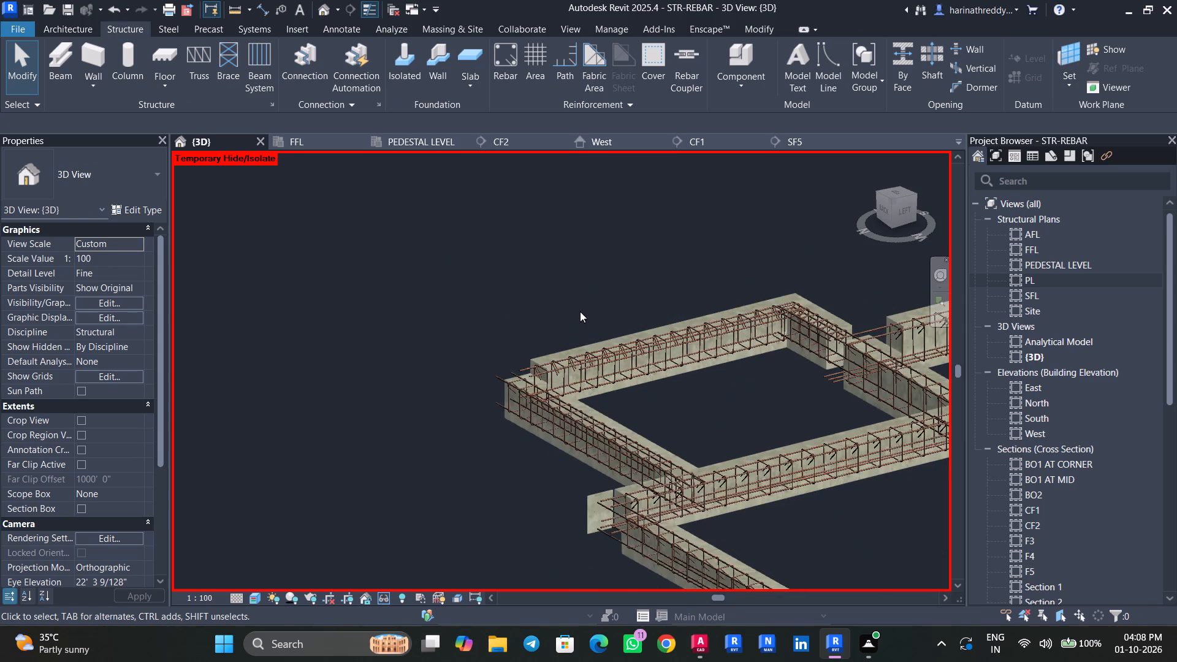
pyautogui.scroll(2, 580, 311)
pyautogui.moveTo(580, 311); pyautogui.dragTo(297, 258, button='middle')
pyautogui.scroll(-1, 297, 258)
pyautogui.scroll(1, 297, 258)
pyautogui.scroll(-4, 297, 258)
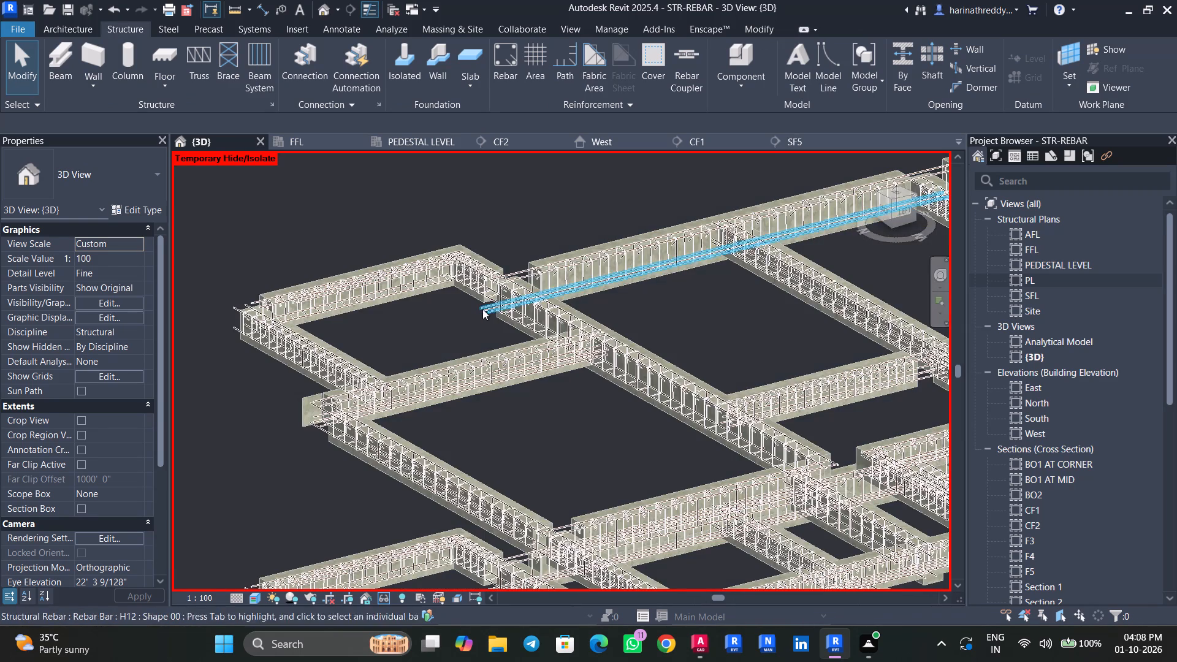
pyautogui.keyDown('shift'); pyautogui.moveTo(482, 309); pyautogui.dragTo(386, 520, button='middle'); pyautogui.keyUp('shift')
pyautogui.moveTo(509, 316); pyautogui.dragTo(393, 580, button='middle')
pyautogui.scroll(1, 393, 580)
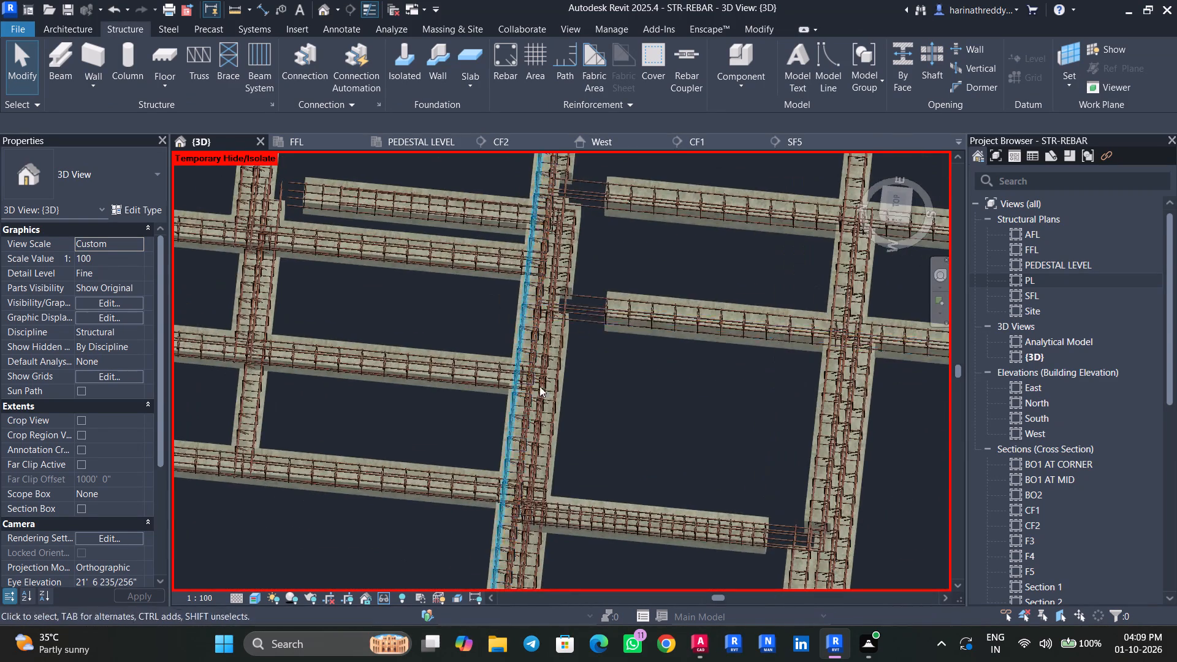
# In the top 3D view, shorten the topmost grid G beam's outer and middle H12 bars to just inside the crossing beam near grid 5.
pyautogui.keyDown('shift'); pyautogui.moveTo(633, 223); pyautogui.dragTo(634, 279, button='middle'); pyautogui.keyUp('shift')
pyautogui.moveTo(631, 260); pyautogui.dragTo(588, 585, button='middle')
pyautogui.scroll(3, 489, 367)
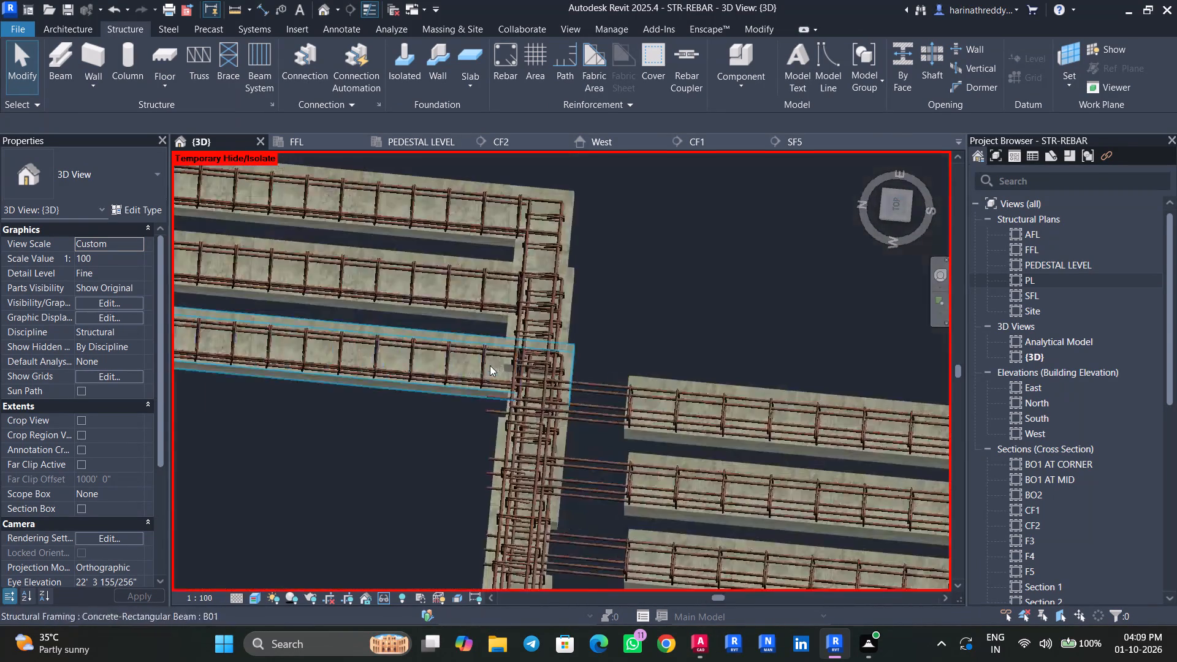
pyautogui.scroll(3, 490, 365)
pyautogui.keyDown('shift'); pyautogui.moveTo(465, 417); pyautogui.dragTo(458, 476, button='middle'); pyautogui.keyUp('shift')
pyautogui.keyDown('shift'); pyautogui.moveTo(463, 363); pyautogui.dragTo(455, 432, button='middle'); pyautogui.keyUp('shift')
pyautogui.scroll(-2, 457, 414)
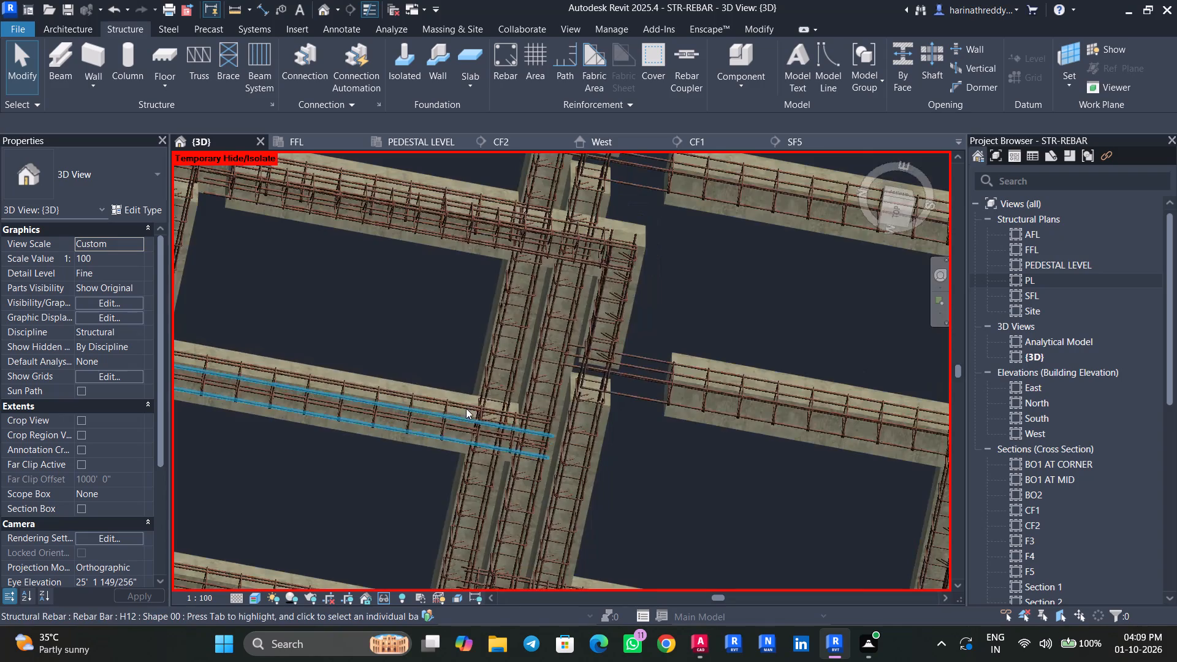
pyautogui.click(893, 214)
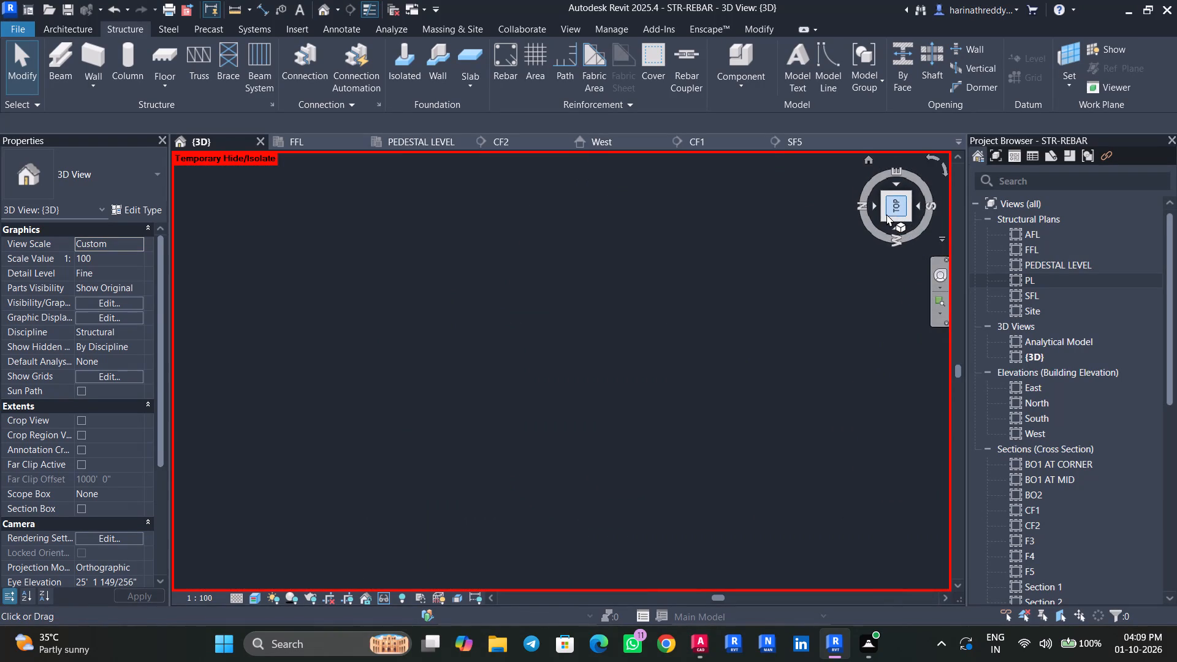
pyautogui.scroll(20, 652, 185)
pyautogui.scroll(5, 652, 185)
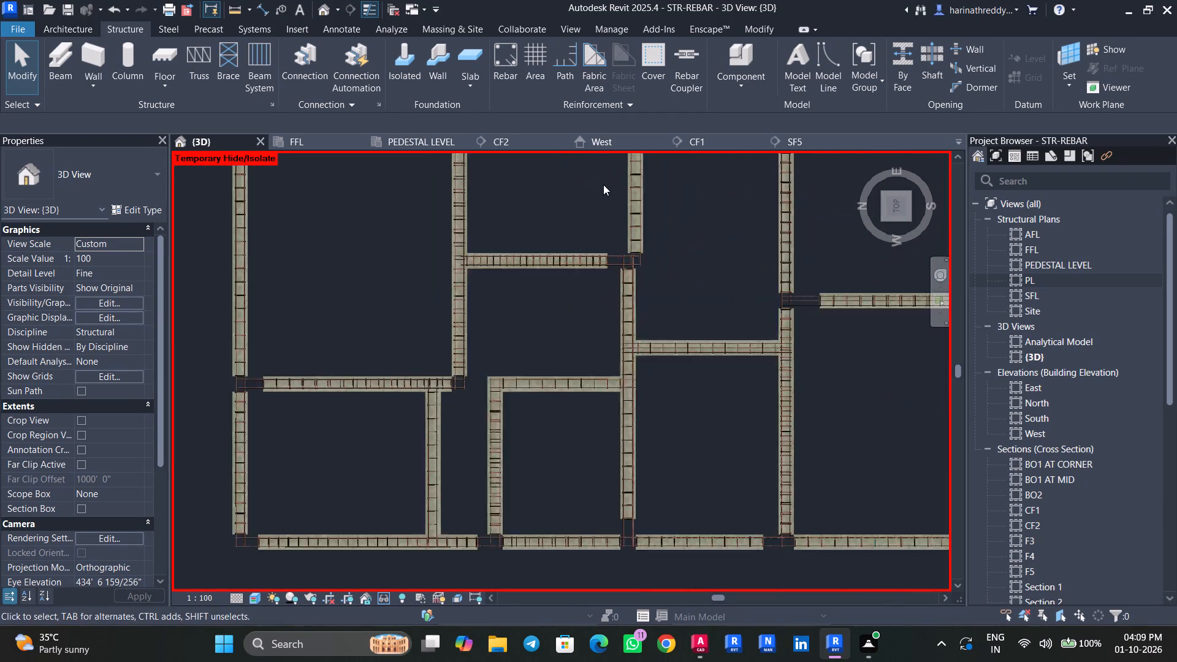
pyautogui.scroll(2, 603, 185)
pyautogui.moveTo(603, 185); pyautogui.dragTo(598, 420, button='middle')
pyautogui.moveTo(597, 277); pyautogui.dragTo(598, 427, button='middle')
pyautogui.scroll(6, 364, 315)
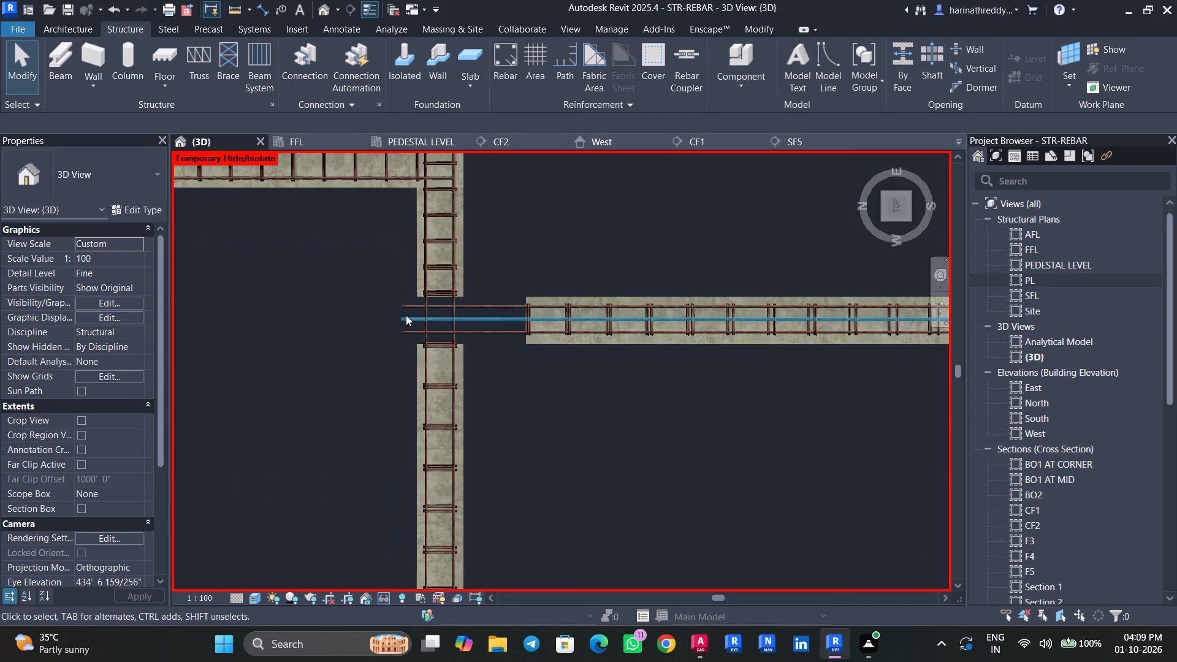
pyautogui.click(409, 307)
pyautogui.scroll(12, 409, 307)
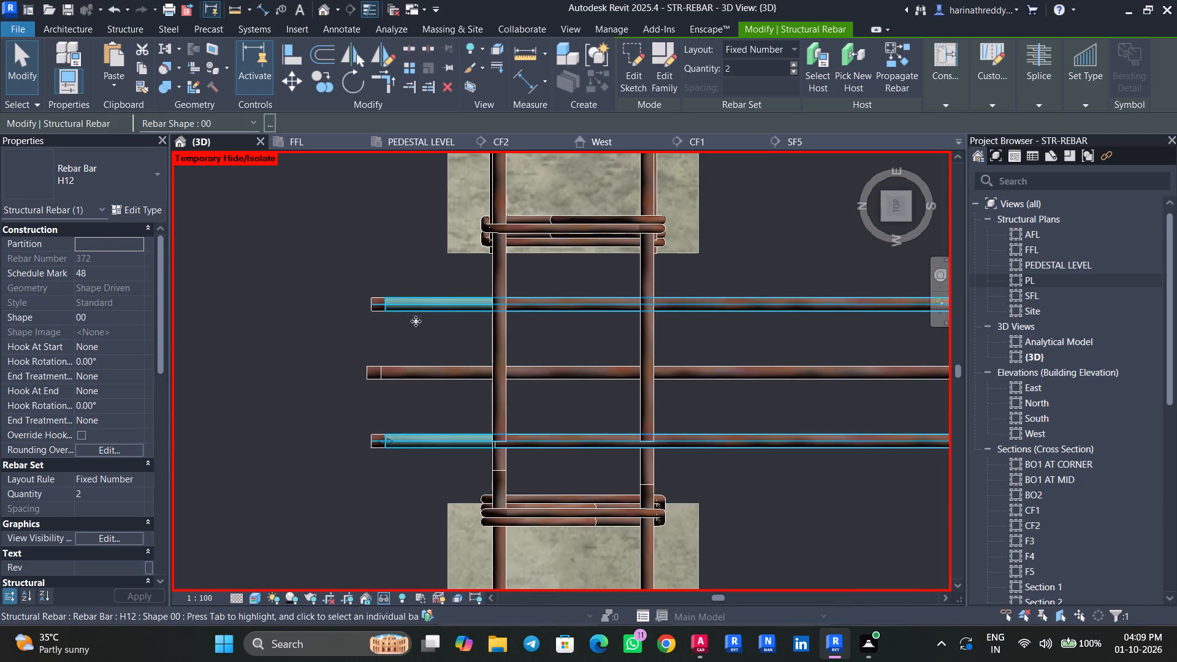
pyautogui.moveTo(391, 435); pyautogui.dragTo(461, 445)
pyautogui.press('Escape')
pyautogui.press('Escape')
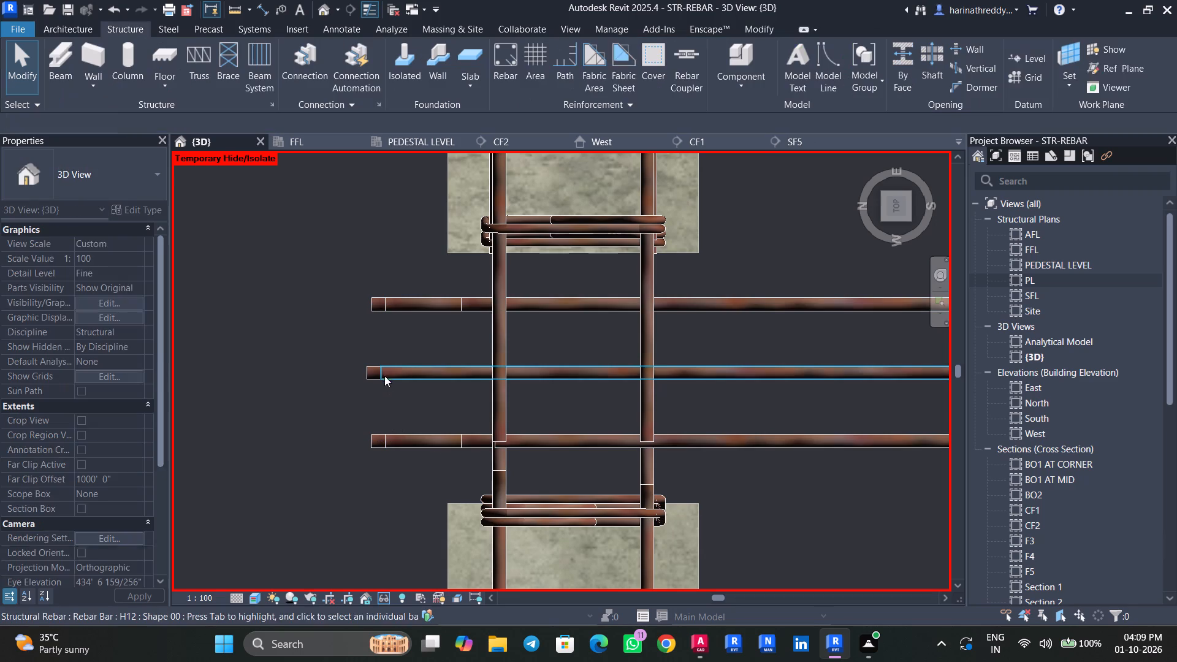
pyautogui.click(386, 371)
pyautogui.moveTo(385, 373); pyautogui.dragTo(468, 384)
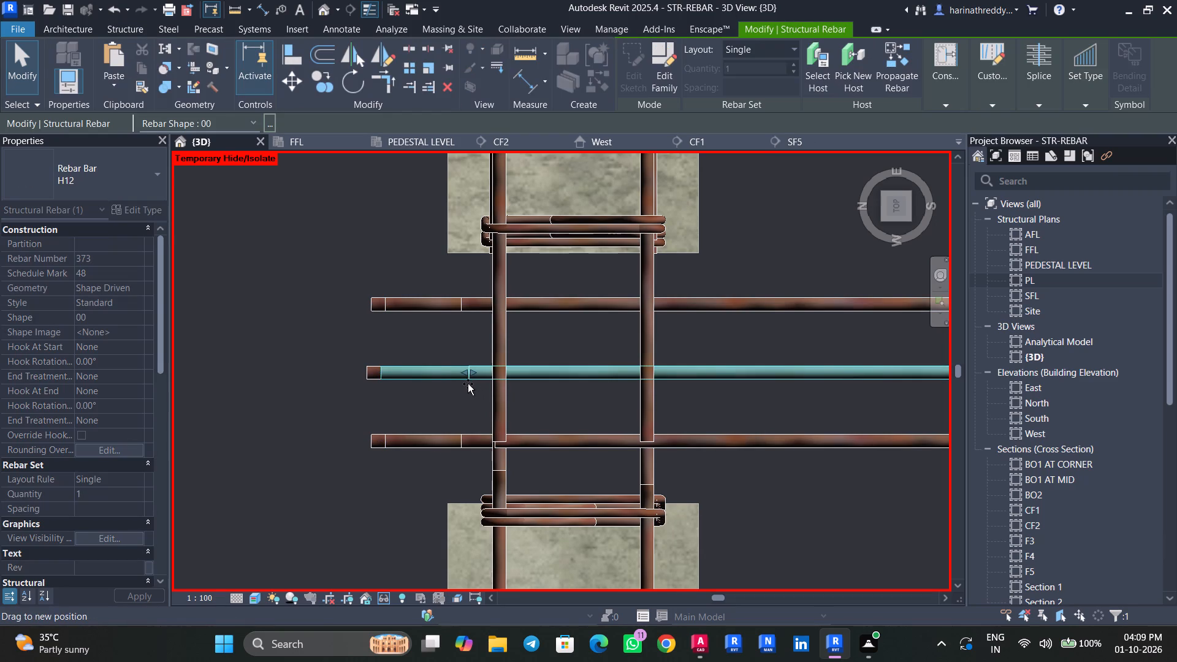
pyautogui.moveTo(468, 384); pyautogui.dragTo(464, 382)
pyautogui.press('Escape')
pyautogui.press('Escape')
# Shorten the outer H12 bar pairs of the two lower grid G beams to match the trimmed ends at the same junction.
pyautogui.click(405, 307)
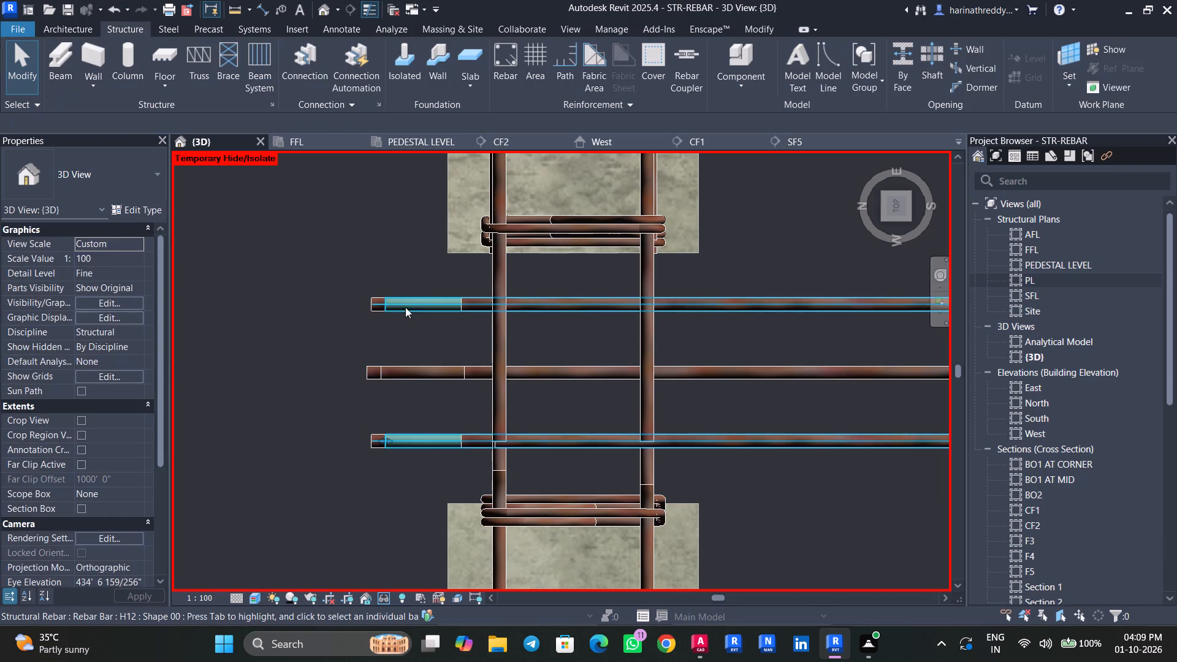
pyautogui.moveTo(388, 439); pyautogui.dragTo(462, 446)
pyautogui.press('Escape')
pyautogui.press('Escape')
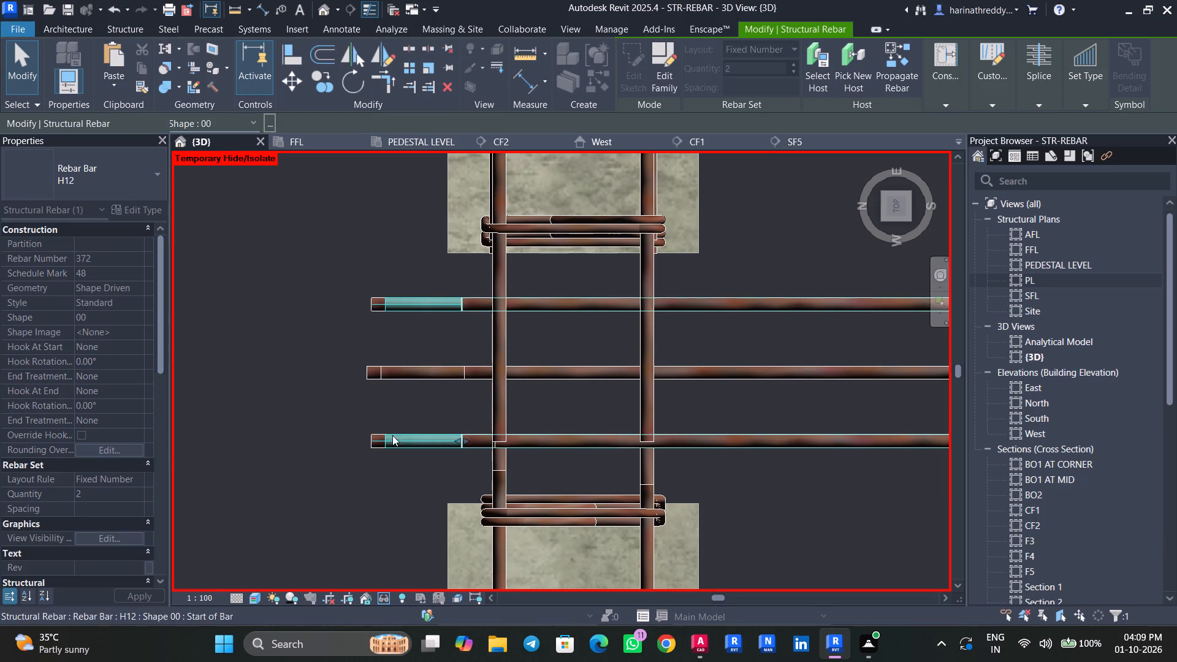
pyautogui.click(384, 443)
pyautogui.moveTo(377, 441); pyautogui.dragTo(467, 450)
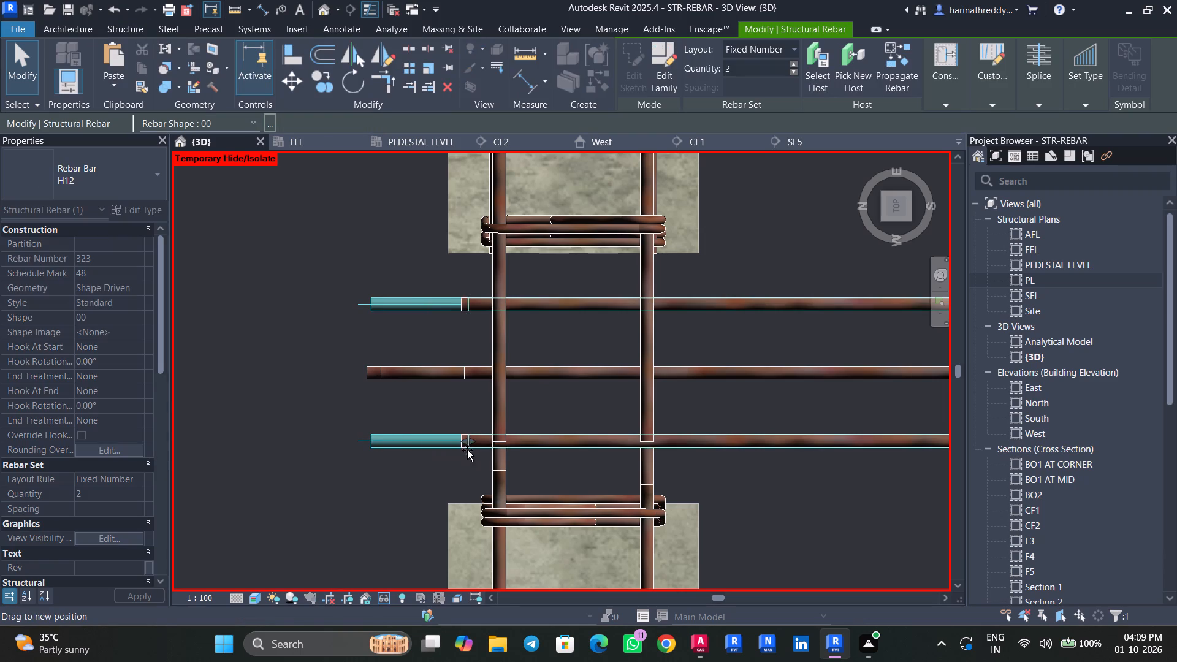
pyautogui.moveTo(467, 450); pyautogui.dragTo(462, 449)
pyautogui.press('Escape')
pyautogui.press('Escape')
# Shorten the middle H12 bars of the two lower grid G beams to match the trimmed ends at the same junction.
pyautogui.click(397, 379)
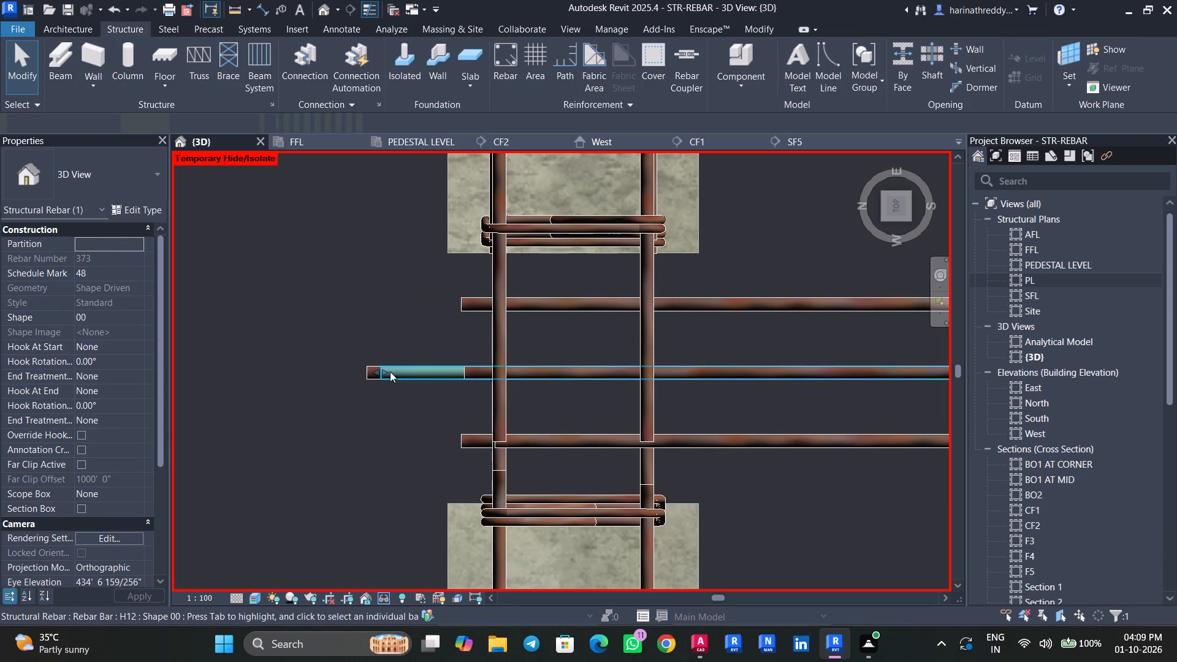
pyautogui.moveTo(384, 370); pyautogui.dragTo(465, 384)
pyautogui.press('Escape')
pyautogui.press('Escape')
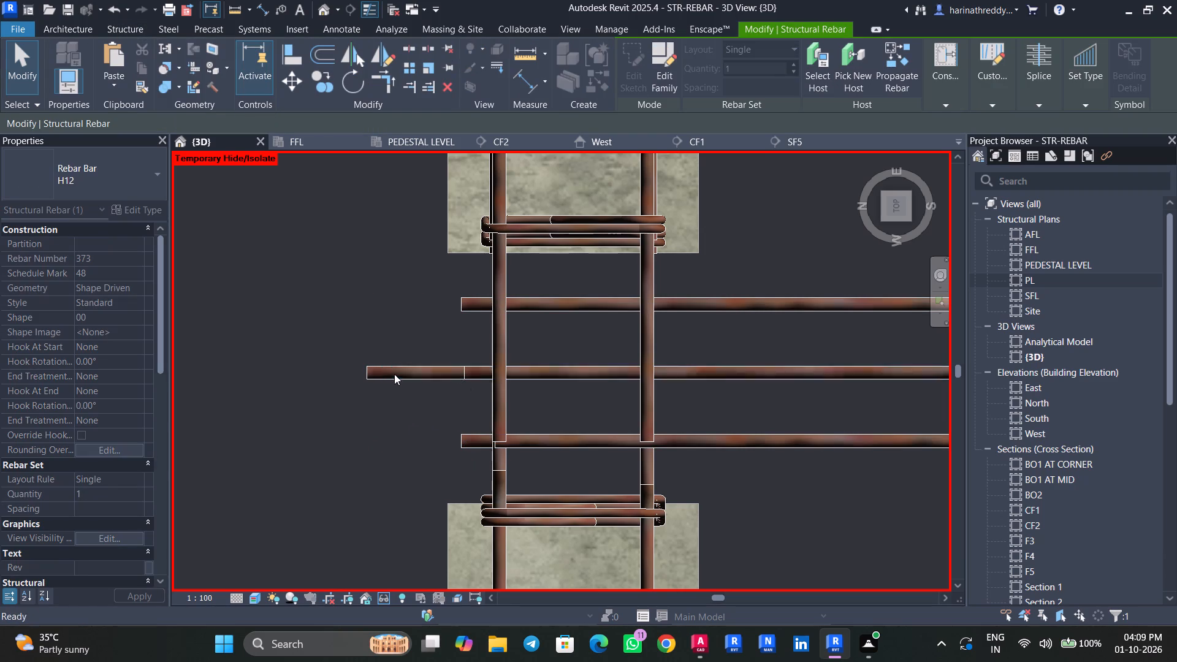
pyautogui.click(386, 372)
pyautogui.moveTo(373, 374); pyautogui.dragTo(465, 381)
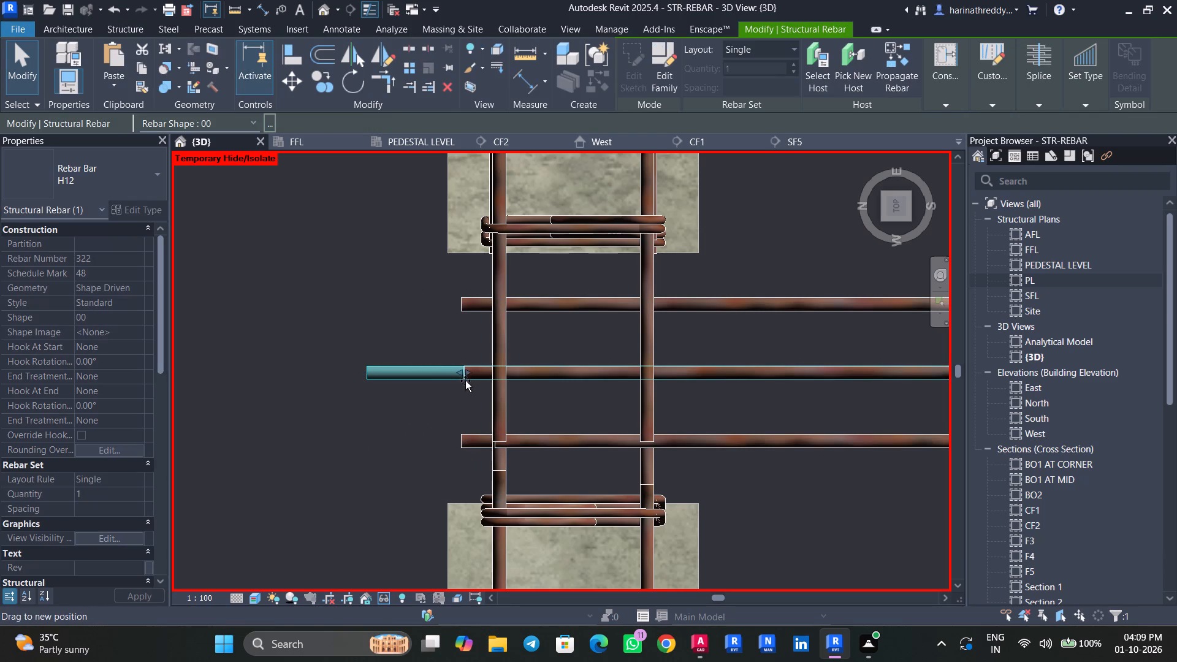
pyautogui.moveTo(465, 381); pyautogui.dragTo(467, 381)
pyautogui.press('Escape')
pyautogui.press('Escape')
# Reset the temporary hide/isolate so the whole model shows in the {3D} view.
pyautogui.scroll(-15, 398, 398)
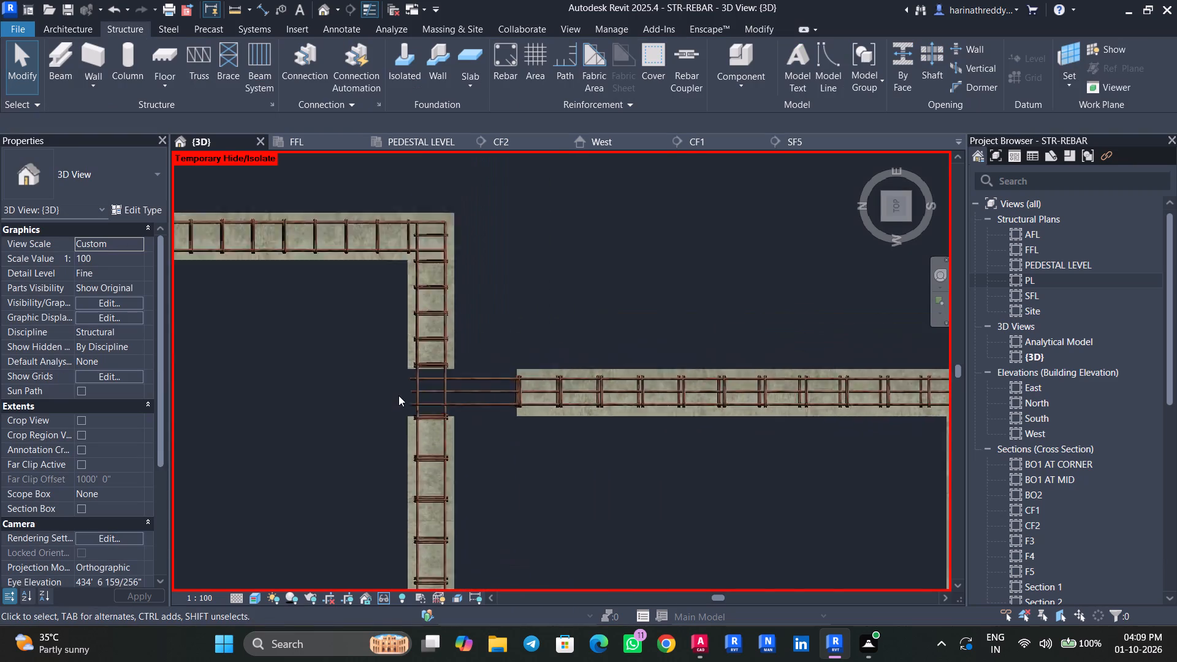
pyautogui.scroll(-6, 398, 395)
pyautogui.moveTo(322, 404); pyautogui.dragTo(457, 225, button='middle')
pyautogui.write('HR')
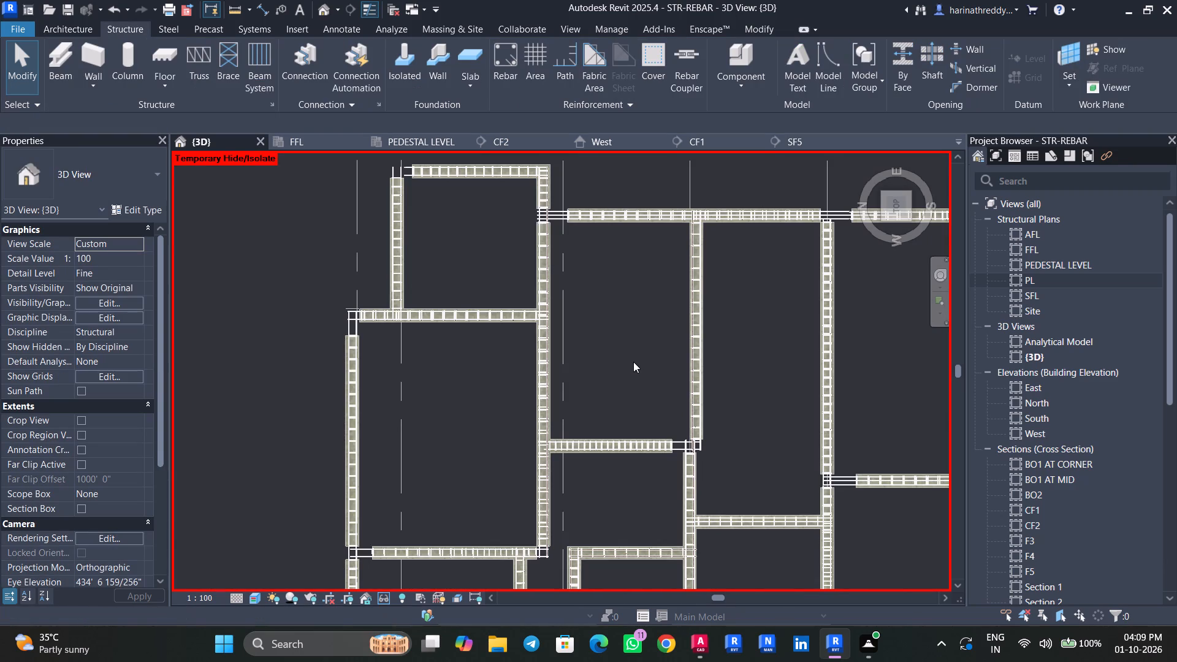
# Examine the complete reinforced frame in 3D, looking closely at the beam and stirrup junctions on the top level.
pyautogui.scroll(-4, 461, 371)
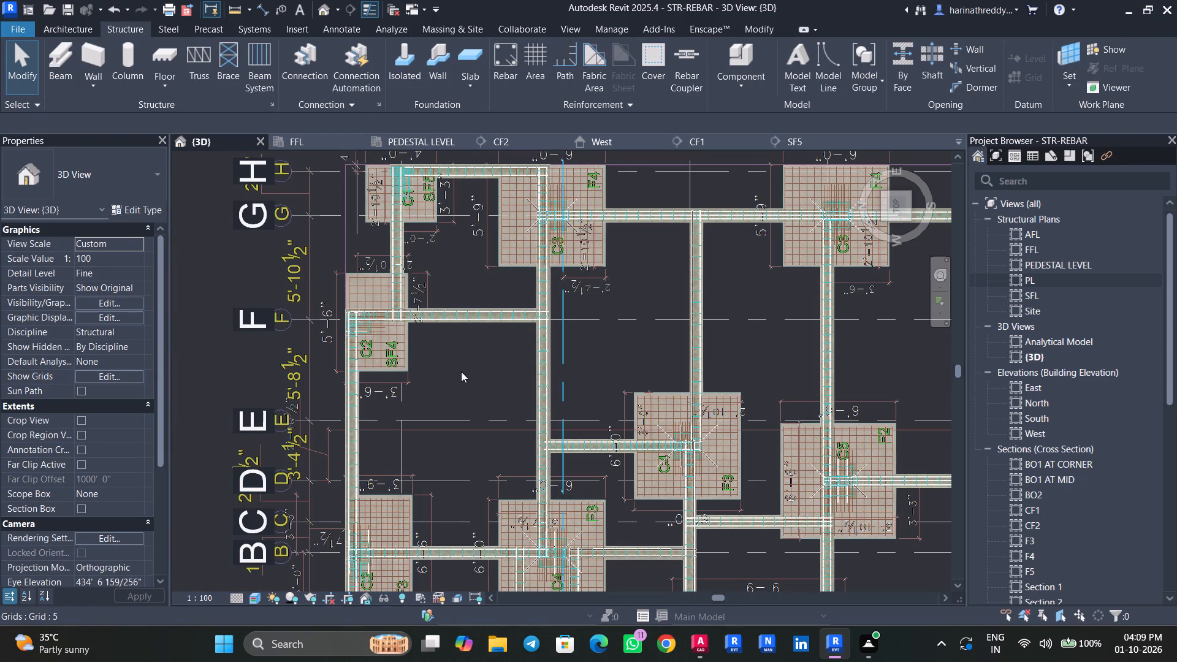
pyautogui.scroll(-8, 417, 387)
pyautogui.keyDown('shift'); pyautogui.moveTo(293, 512); pyautogui.dragTo(408, 420, button='middle'); pyautogui.keyUp('shift')
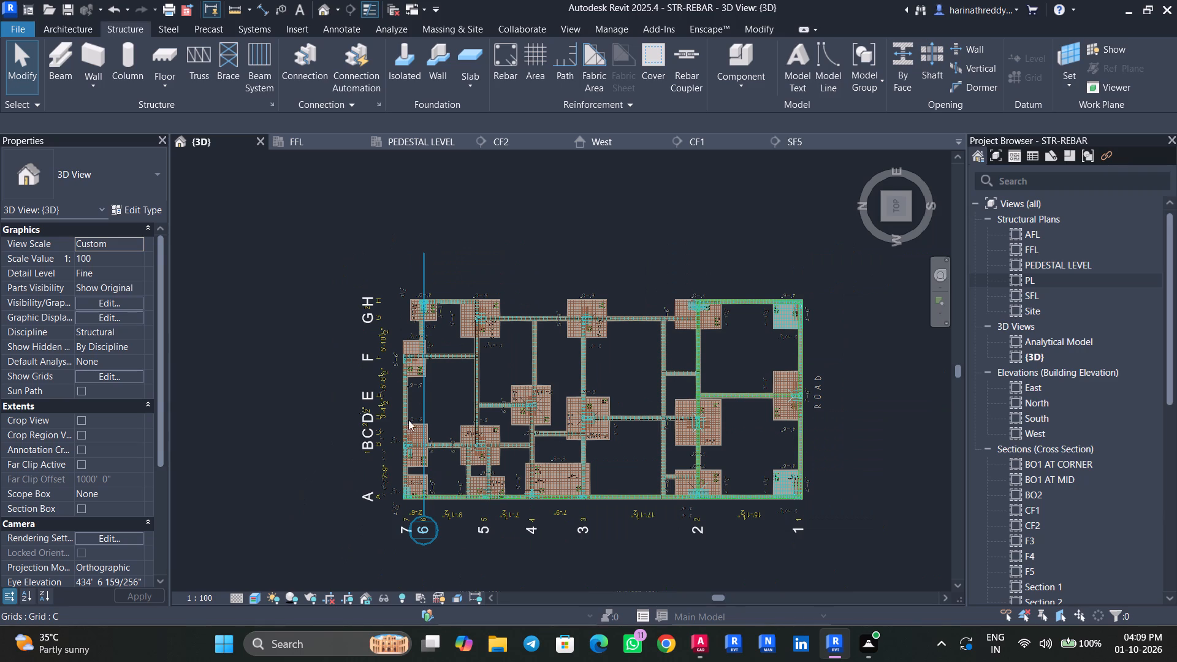
pyautogui.keyDown('shift'); pyautogui.moveTo(408, 420); pyautogui.dragTo(433, 395, button='middle'); pyautogui.keyUp('shift')
pyautogui.scroll(-11, 506, 417)
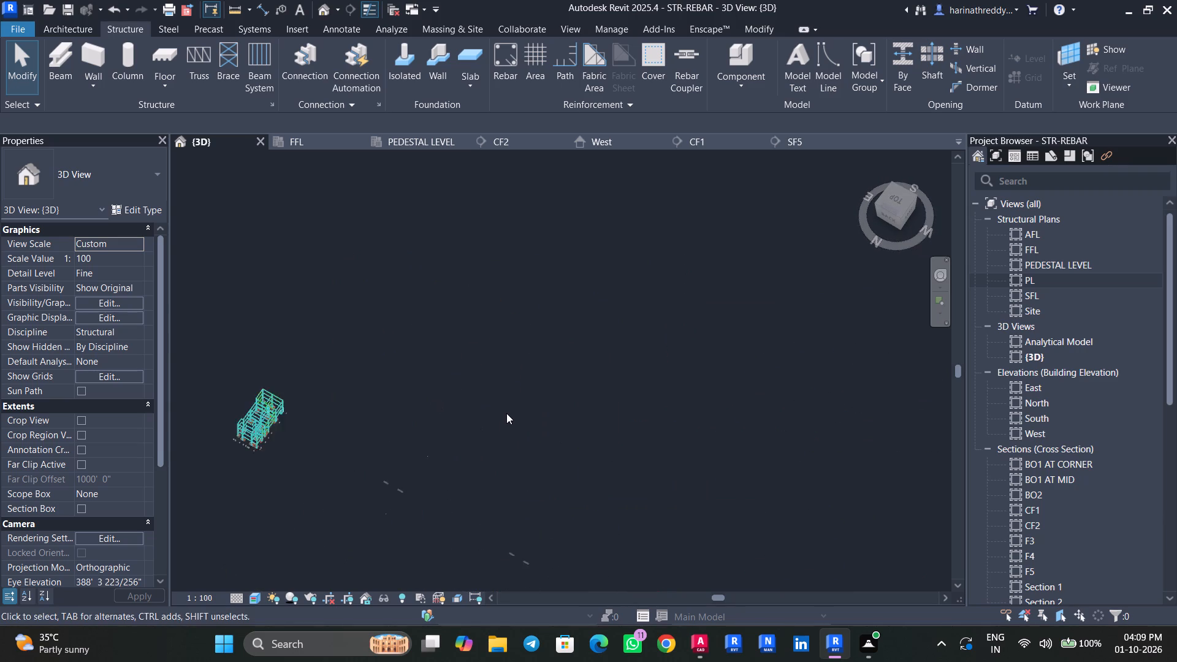
pyautogui.scroll(-2, 506, 413)
pyautogui.keyDown('shift'); pyautogui.moveTo(356, 457); pyautogui.dragTo(425, 382, button='middle'); pyautogui.keyUp('shift')
pyautogui.keyDown('shift'); pyautogui.moveTo(340, 487); pyautogui.dragTo(497, 451, button='middle'); pyautogui.keyUp('shift')
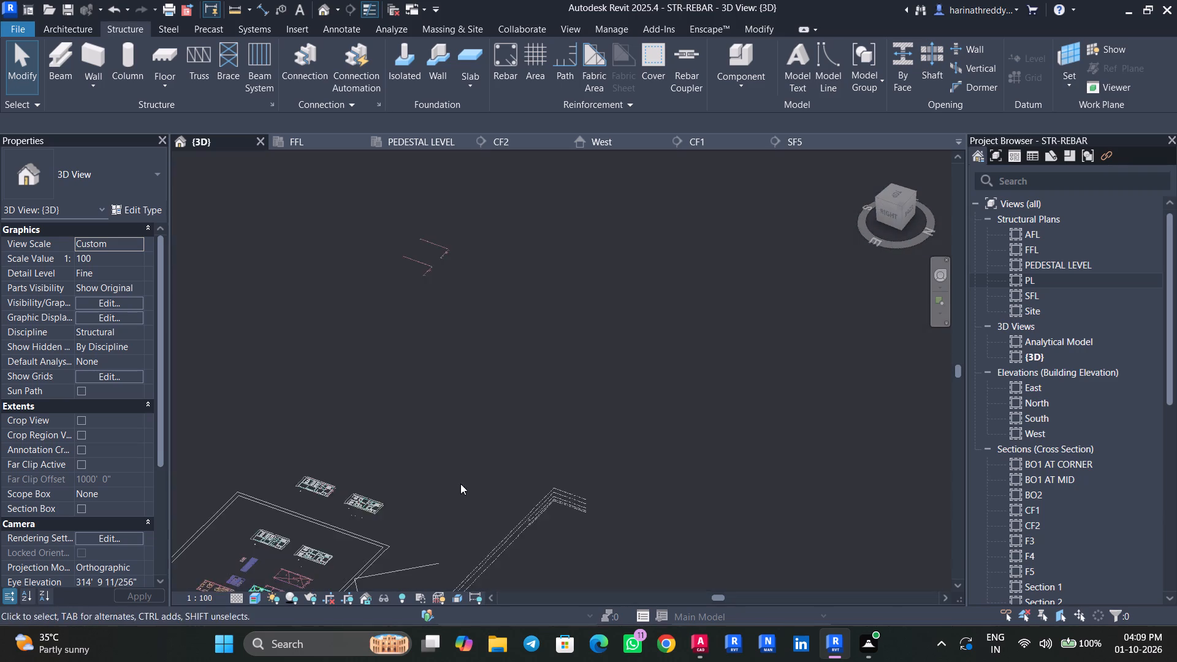
pyautogui.moveTo(465, 483); pyautogui.dragTo(699, 284, button='middle')
pyautogui.scroll(19, 478, 411)
pyautogui.press('Escape')
pyautogui.press('Escape')
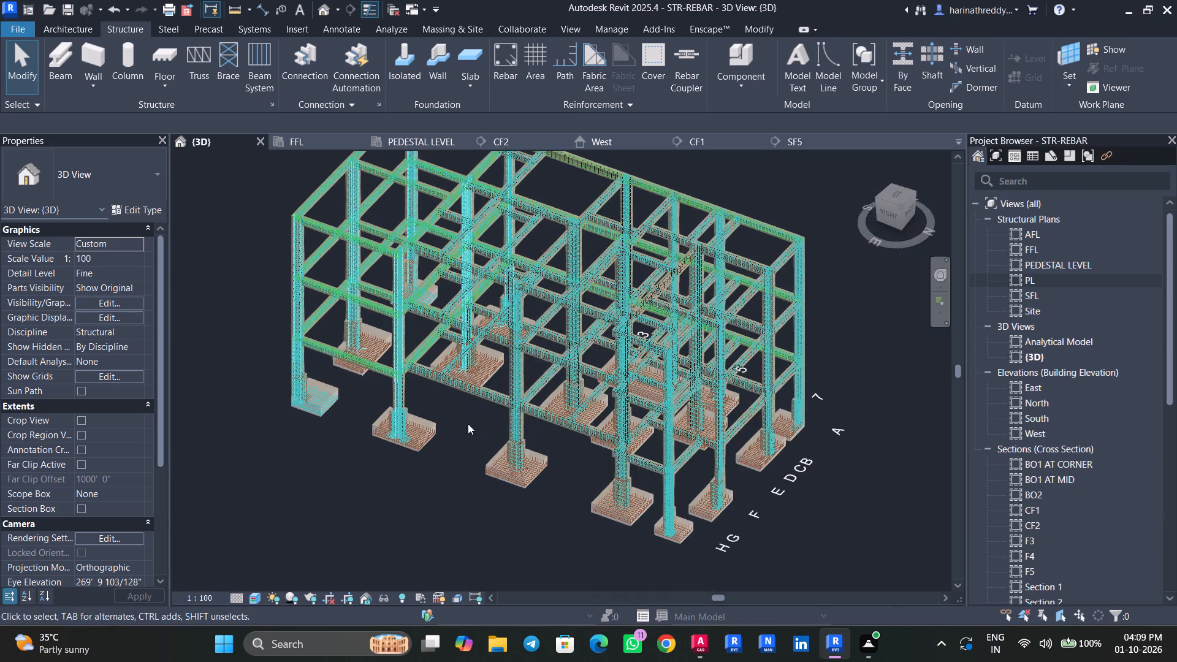
pyautogui.press('Escape')
pyautogui.press('Escape')
pyautogui.scroll(4, 465, 427)
pyautogui.moveTo(463, 419); pyautogui.dragTo(371, 595, button='middle')
pyautogui.scroll(1, 371, 595)
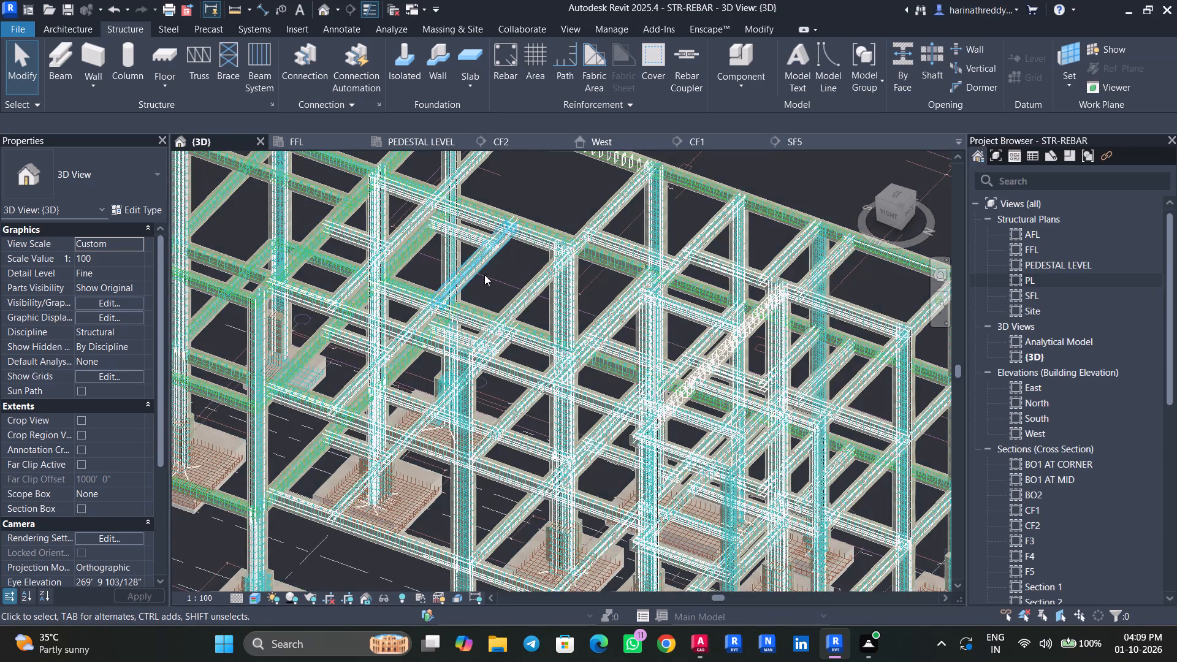
pyautogui.scroll(-5, 484, 275)
pyautogui.scroll(18, 519, 193)
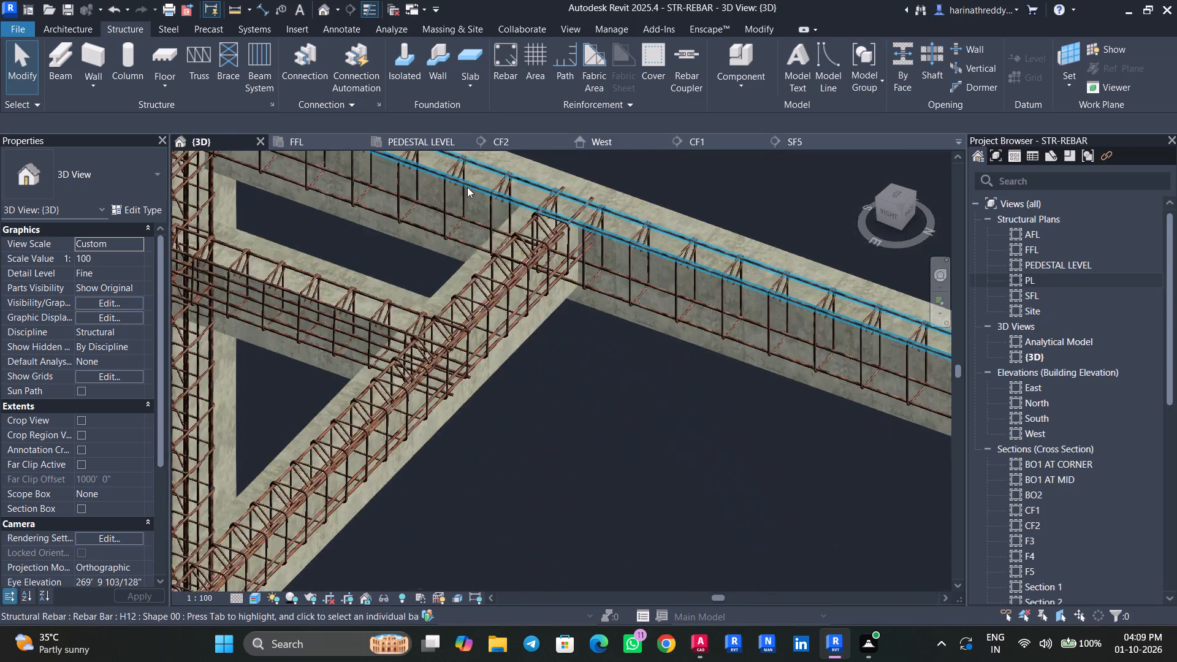
pyautogui.scroll(5, 467, 187)
pyautogui.scroll(-20, 582, 332)
pyautogui.scroll(-5, 582, 332)
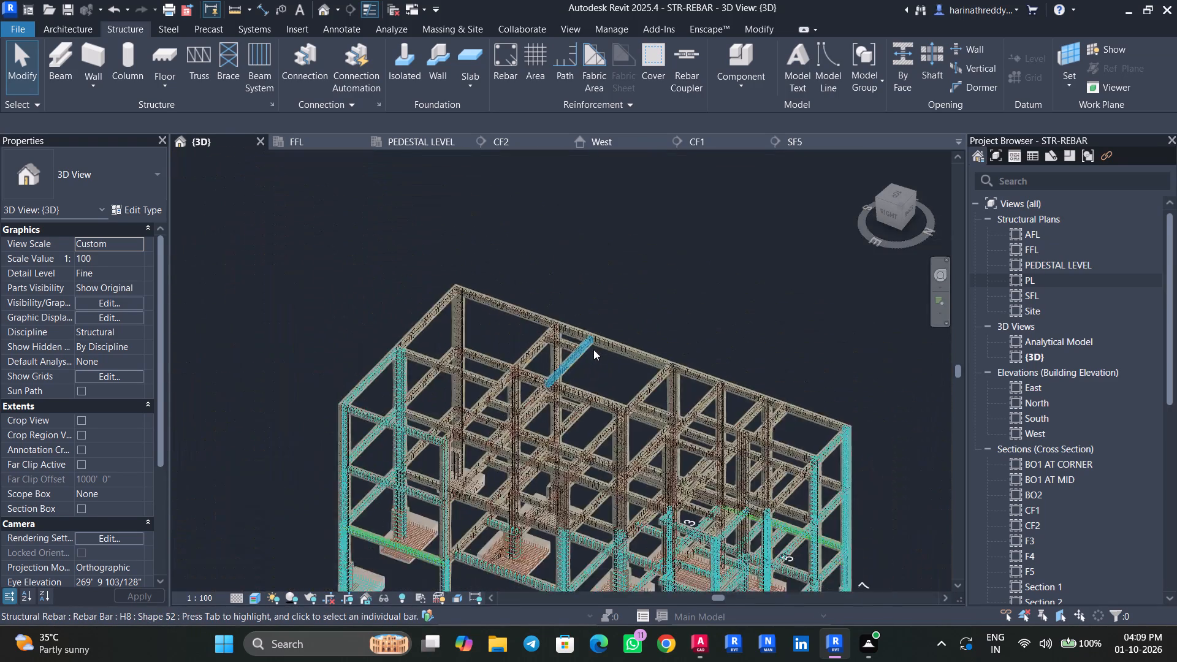
pyautogui.moveTo(728, 308); pyautogui.dragTo(690, 225, button='middle')
# Save the STR-REBAR project.
pyautogui.hotkey('ctrl', 's')
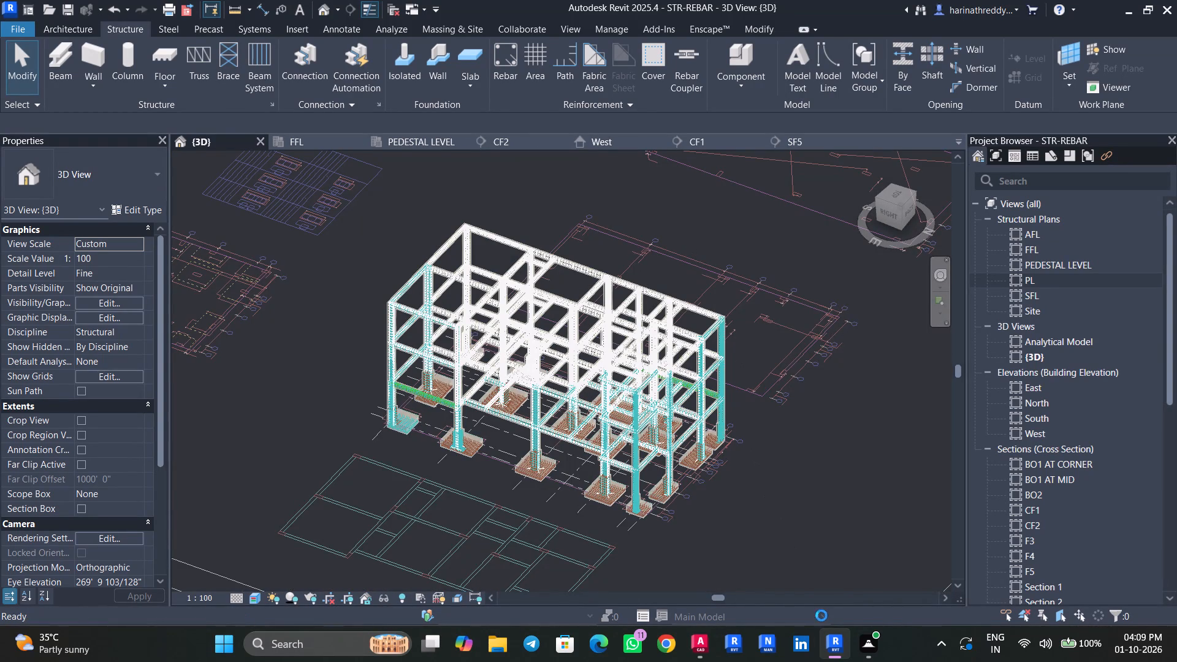
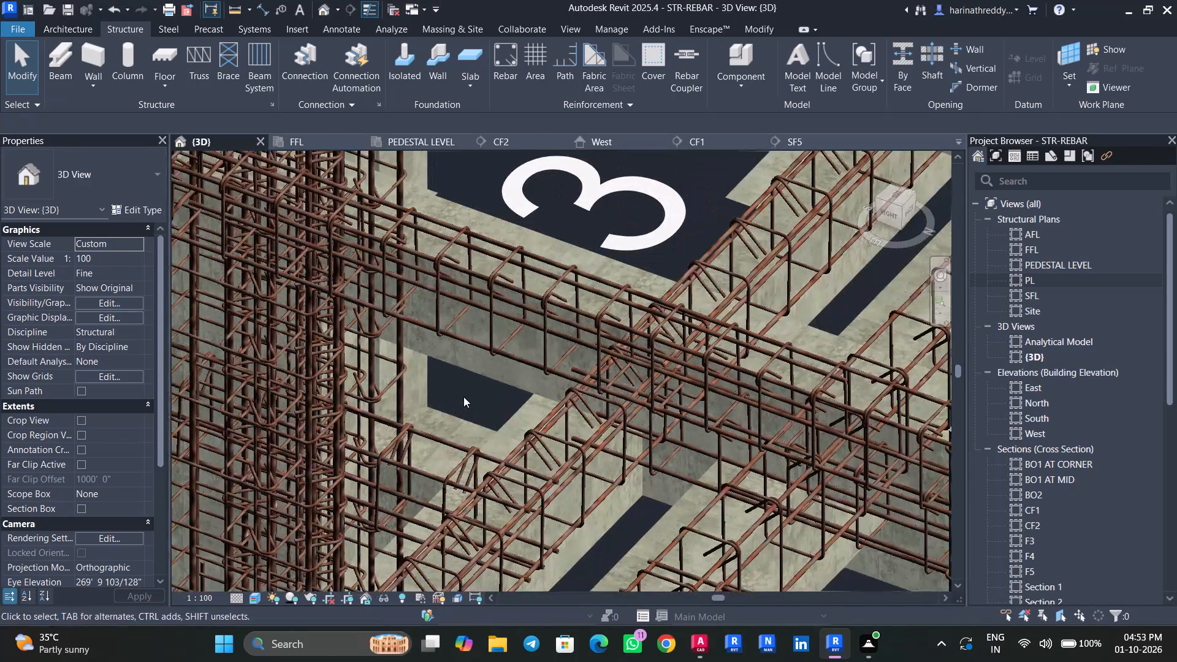
# Examine the pedestal and mat reinforcement at an SF2 footing of the frame in the 3D view.
pyautogui.scroll(-2, 463, 397)
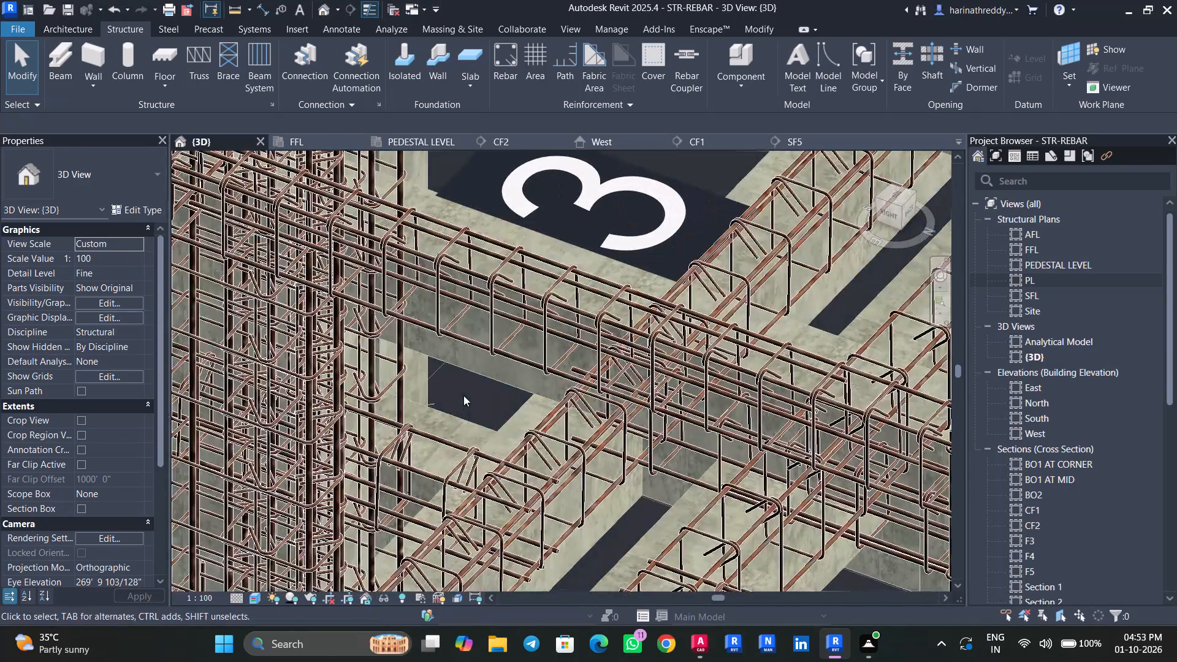
pyautogui.scroll(-17, 463, 395)
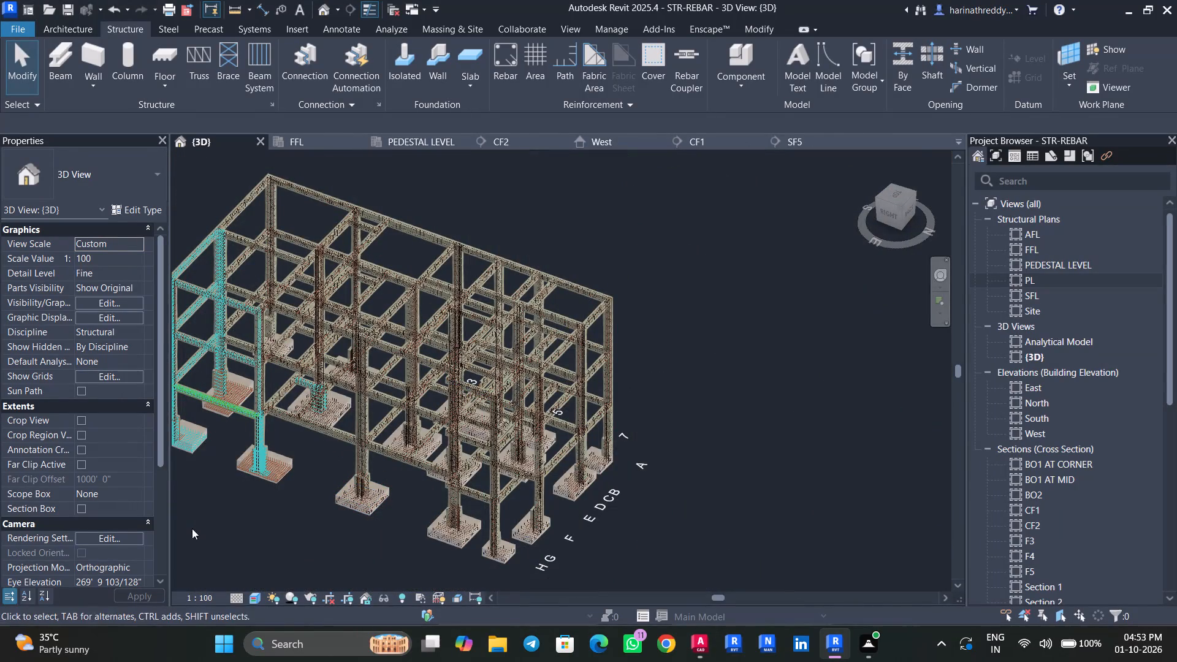
pyautogui.moveTo(253, 511); pyautogui.dragTo(482, 522, button='middle')
pyautogui.scroll(13, 456, 465)
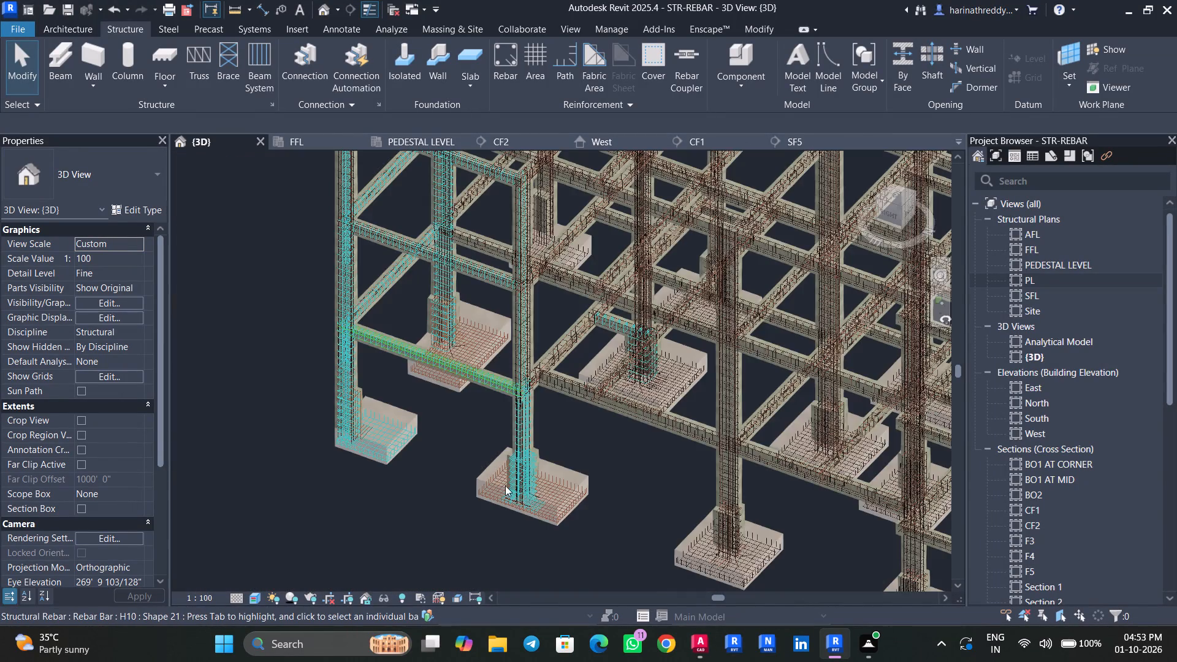
pyautogui.scroll(10, 505, 485)
pyautogui.scroll(-8, 326, 413)
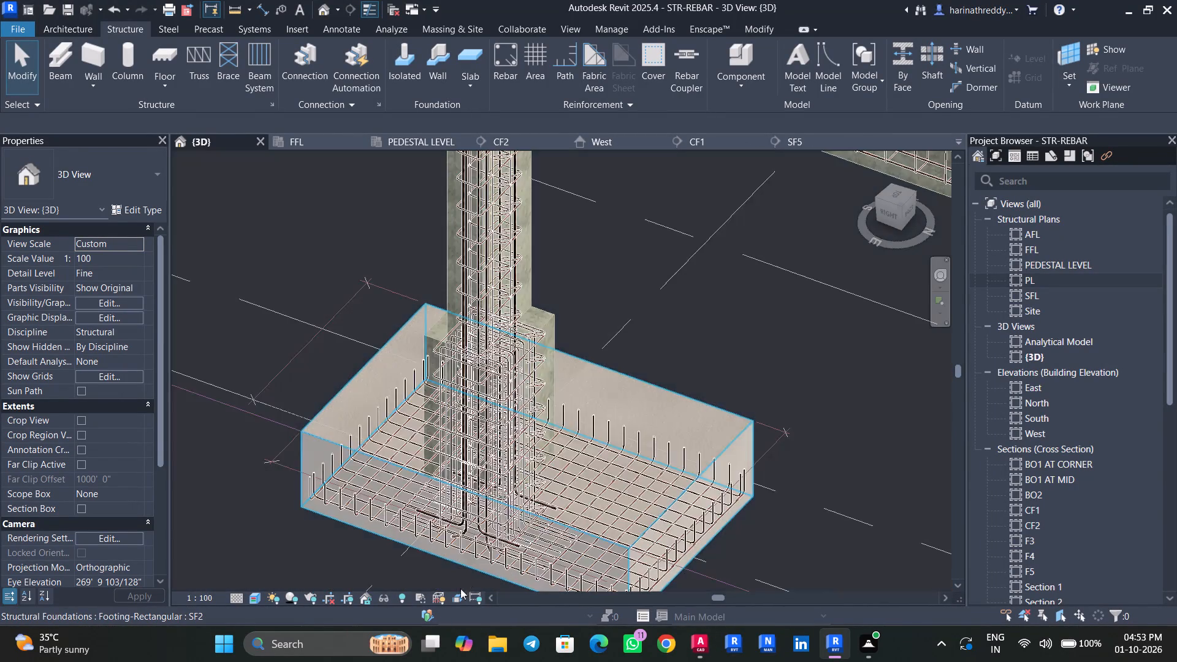
pyautogui.scroll(6, 449, 552)
pyautogui.scroll(-8, 453, 477)
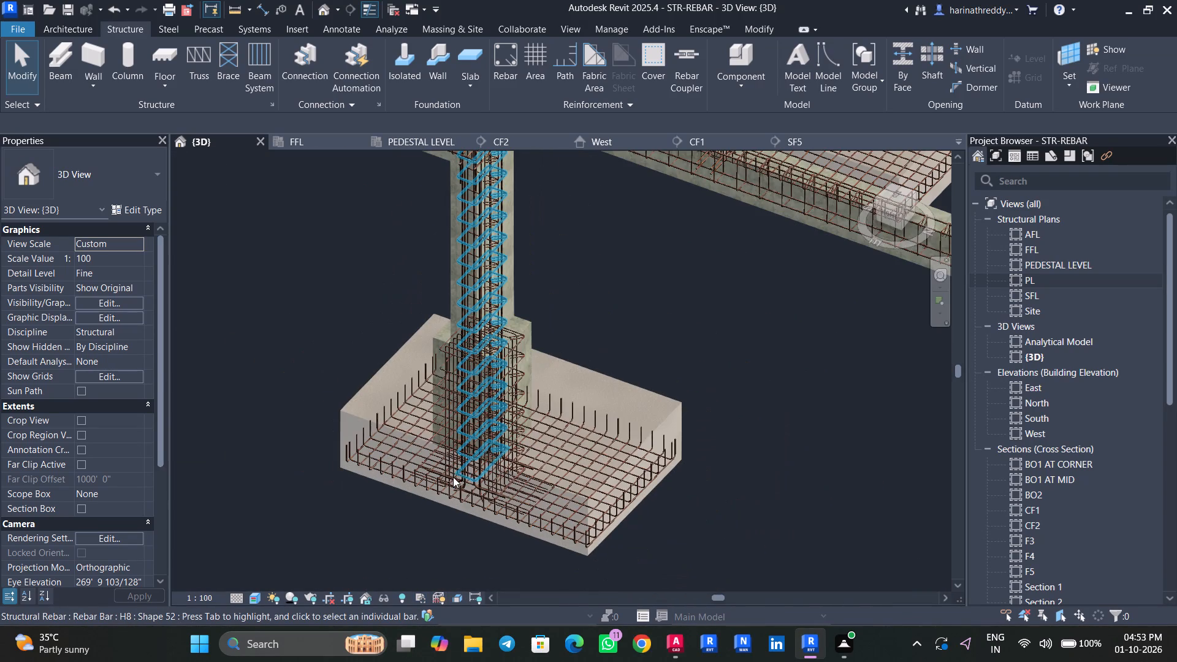
pyautogui.scroll(4, 508, 337)
pyautogui.click(508, 337)
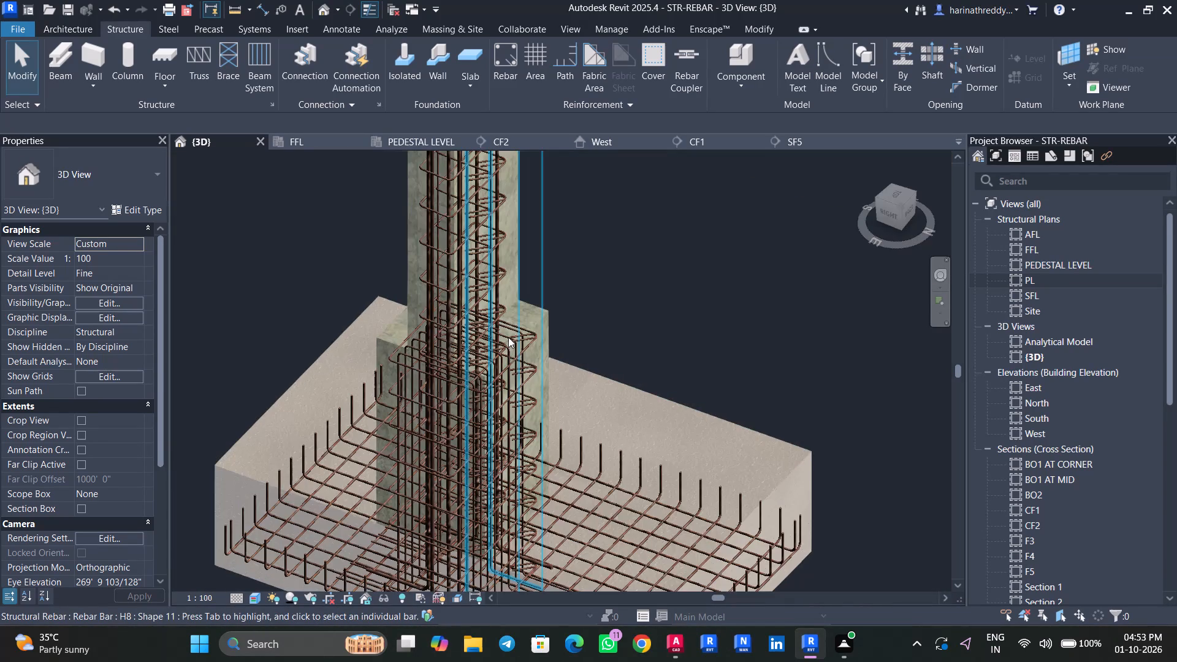
pyautogui.scroll(11, 508, 337)
pyautogui.press('Escape')
pyautogui.press('Escape')
pyautogui.press('Escape')
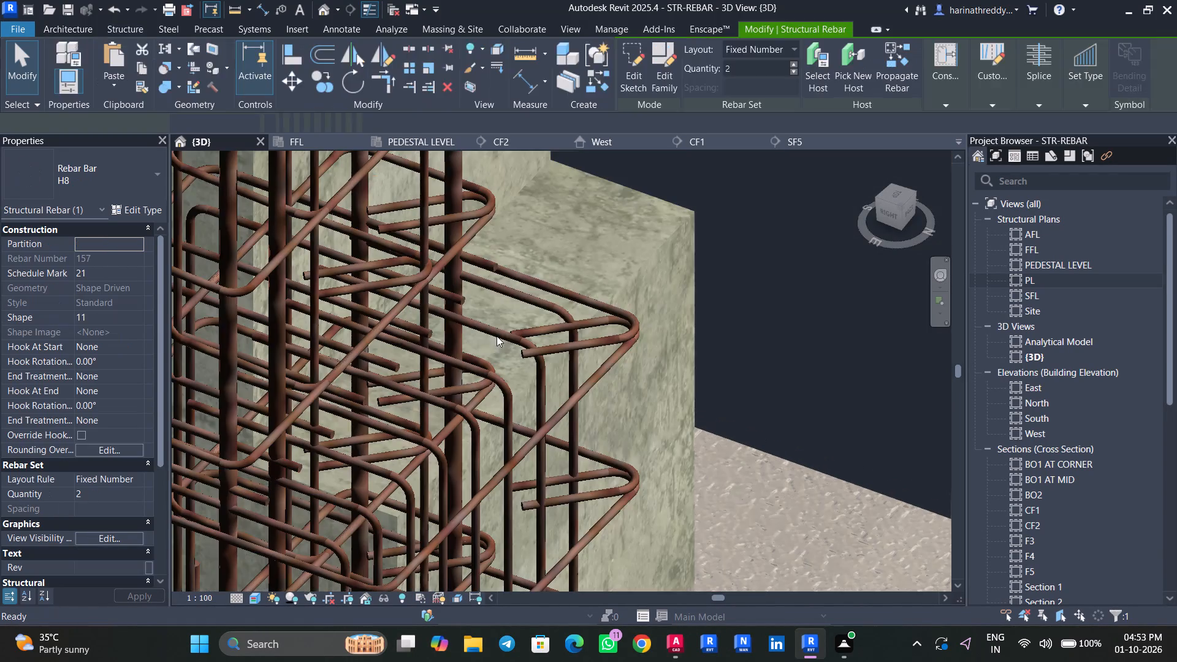
pyautogui.press('Escape')
pyautogui.scroll(-9, 504, 394)
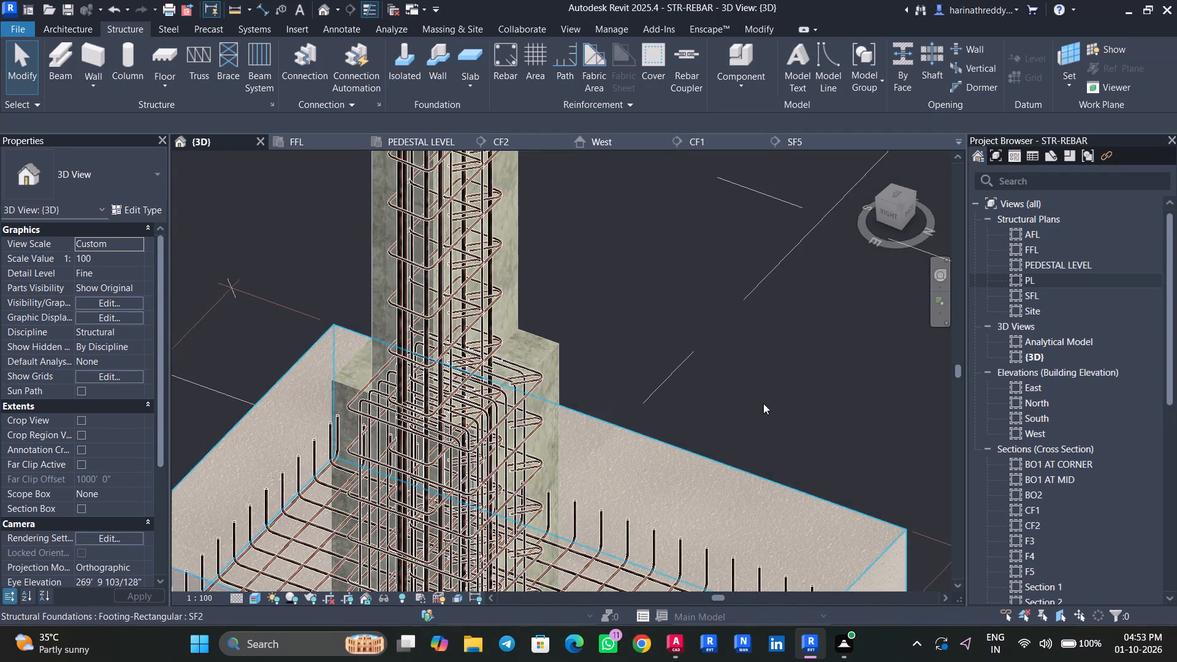
# Examine the column stirrups and beam reinforcement where a column meets the beams above its footing.
pyautogui.keyDown('shift'); pyautogui.moveTo(750, 405); pyautogui.dragTo(769, 395, button='middle'); pyautogui.keyUp('shift')
pyautogui.scroll(-4, 769, 395)
pyautogui.scroll(1, 769, 395)
pyautogui.scroll(-15, 769, 395)
pyautogui.scroll(1, 763, 397)
pyautogui.moveTo(762, 398); pyautogui.dragTo(540, 398, button='middle')
pyautogui.scroll(10, 660, 427)
pyautogui.scroll(-1, 631, 443)
pyautogui.scroll(1, 631, 443)
pyautogui.scroll(-1, 631, 443)
pyautogui.scroll(2, 631, 443)
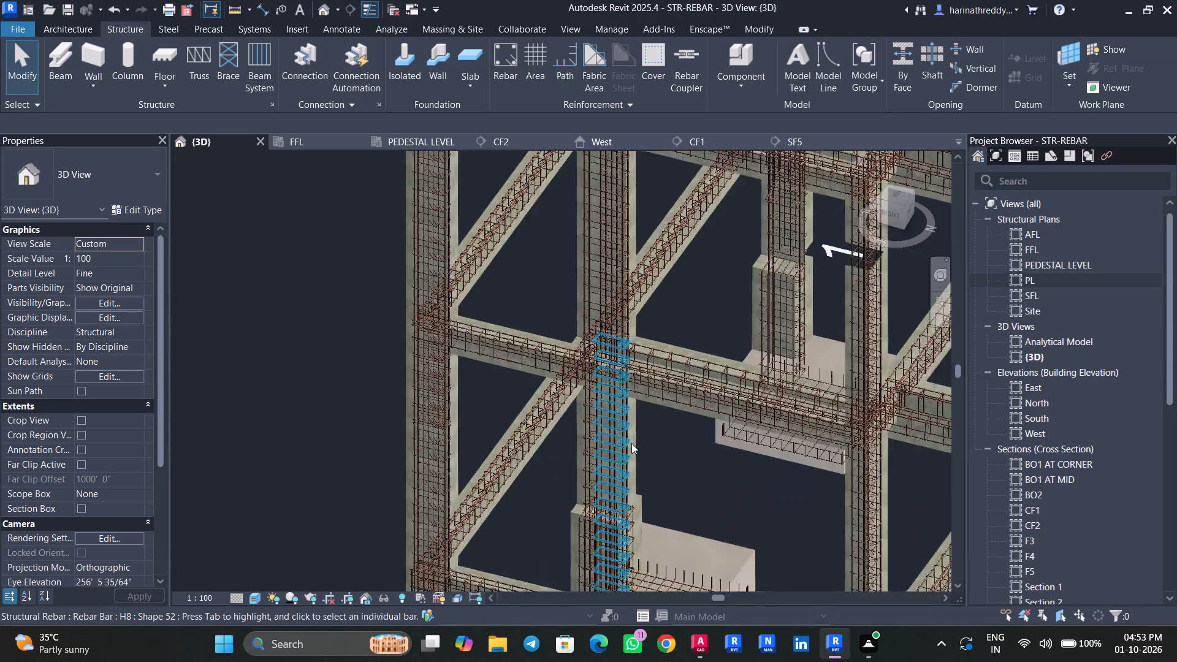
pyautogui.scroll(1, 631, 443)
pyautogui.scroll(3, 593, 412)
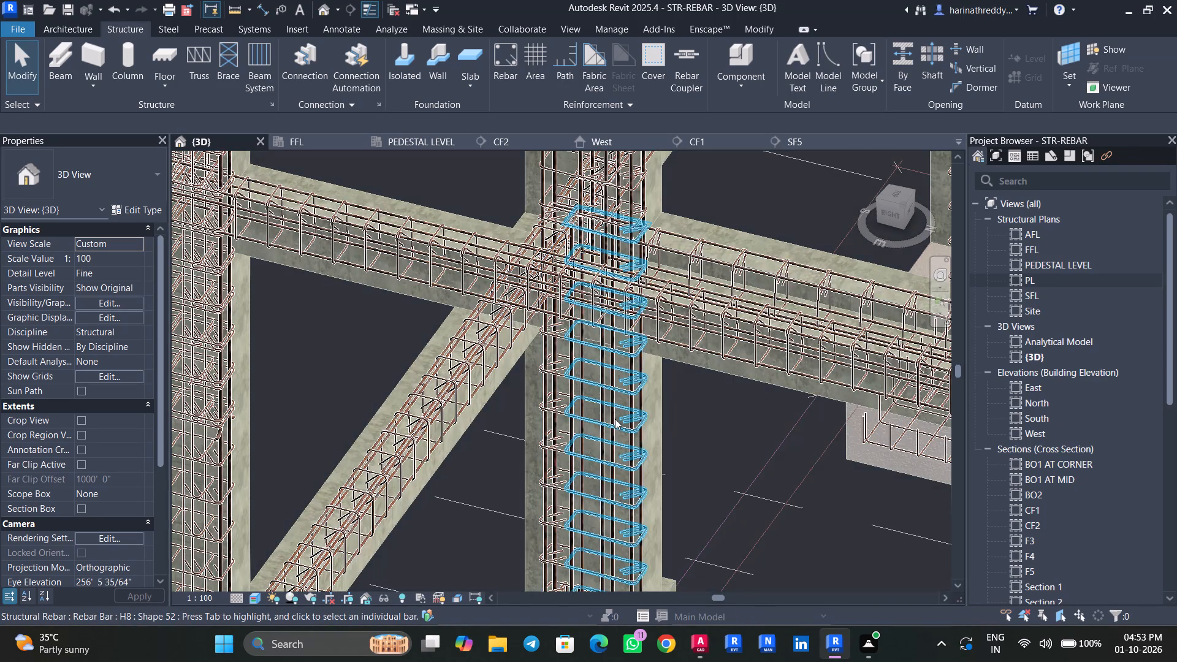
pyautogui.click(615, 419)
pyautogui.press('Escape')
pyautogui.press('Escape')
pyautogui.press('Escape')
pyautogui.scroll(4, 543, 403)
pyautogui.scroll(-19, 543, 403)
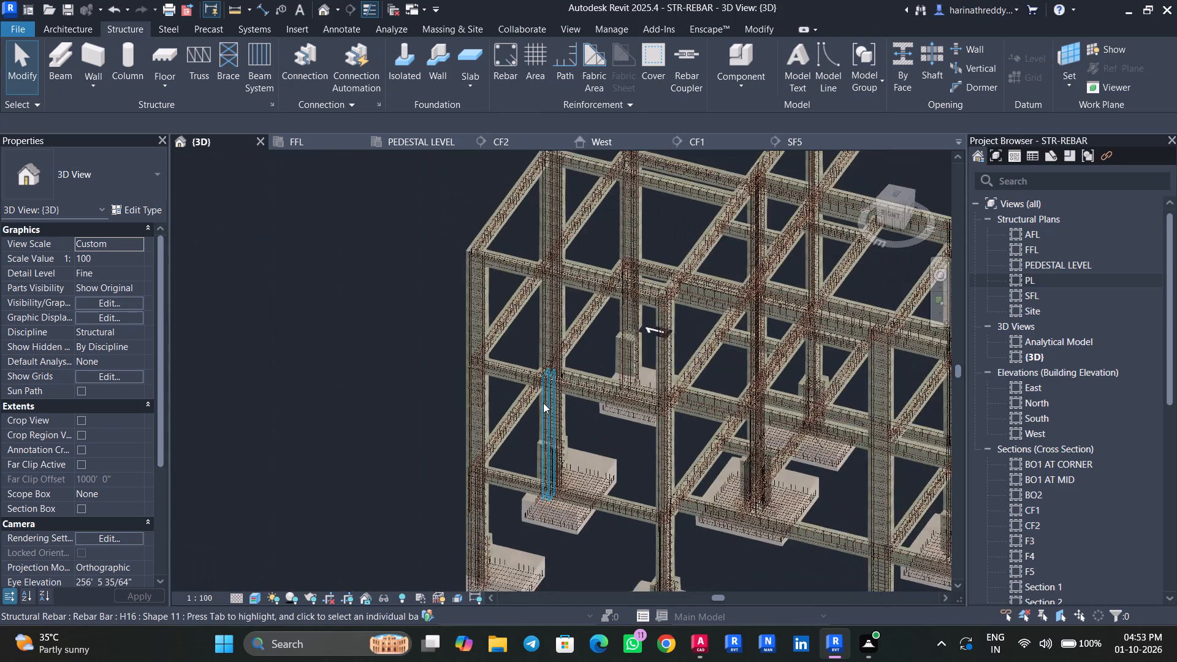
# Open the PL structural plan and reload the linked TYPICAL FLOOR DETAILS.dwg.
pyautogui.doubleClick(1035, 279)
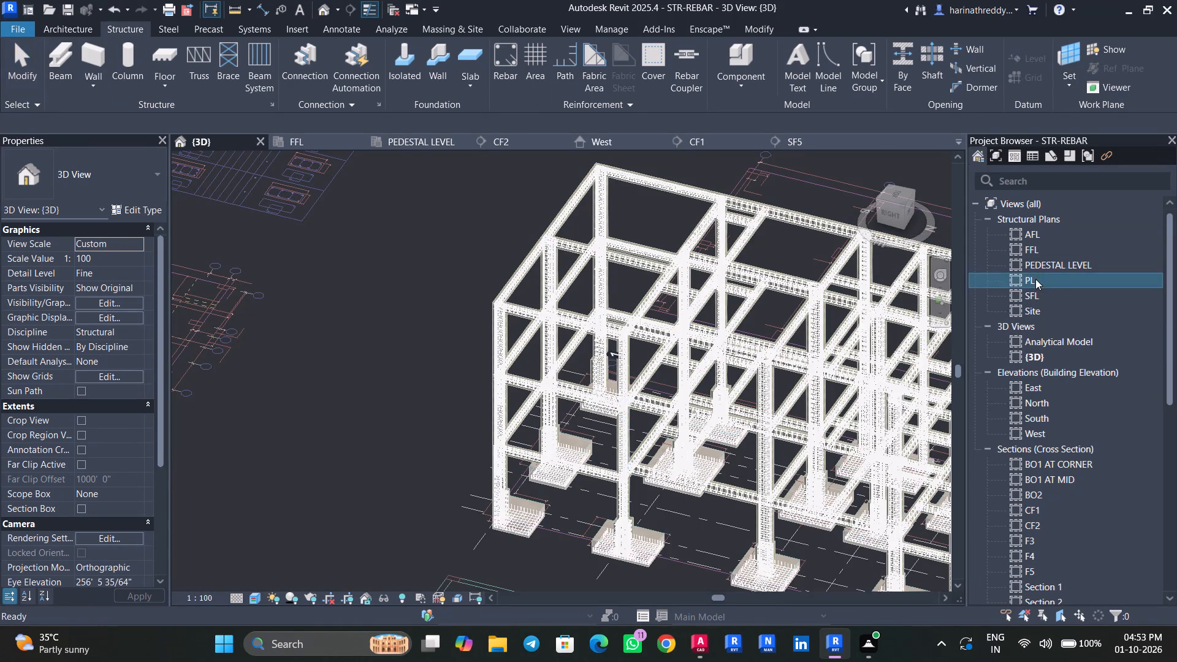
pyautogui.scroll(-6, 591, 376)
pyautogui.scroll(1, 593, 373)
pyautogui.scroll(-4, 593, 373)
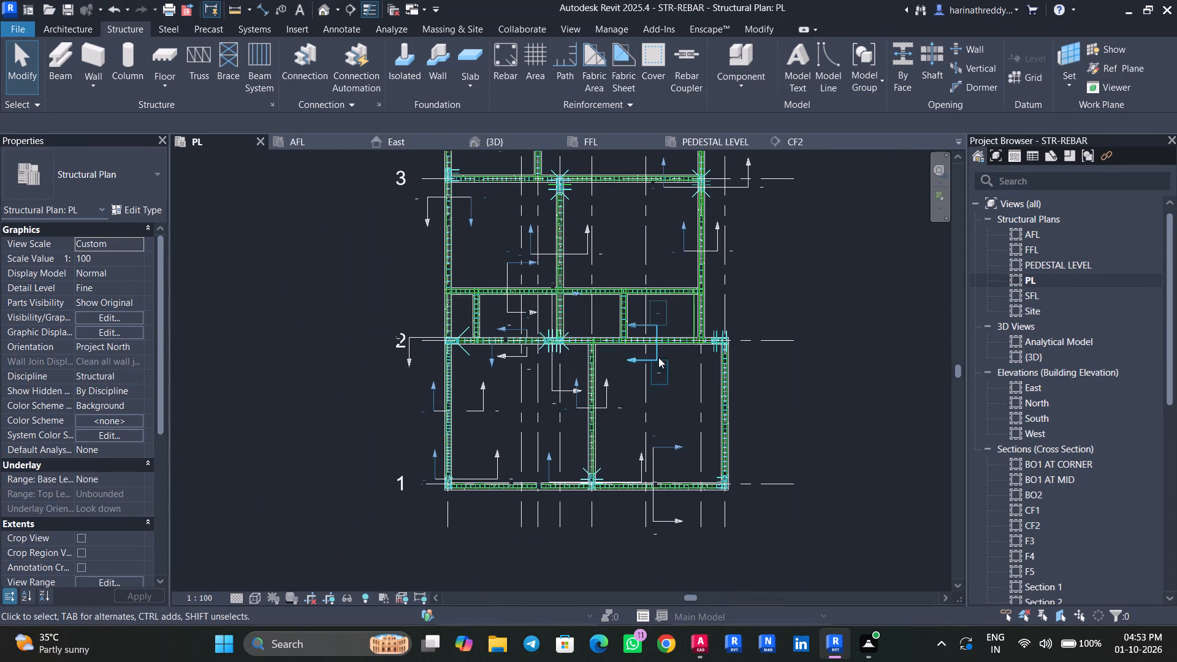
pyautogui.click(291, 33)
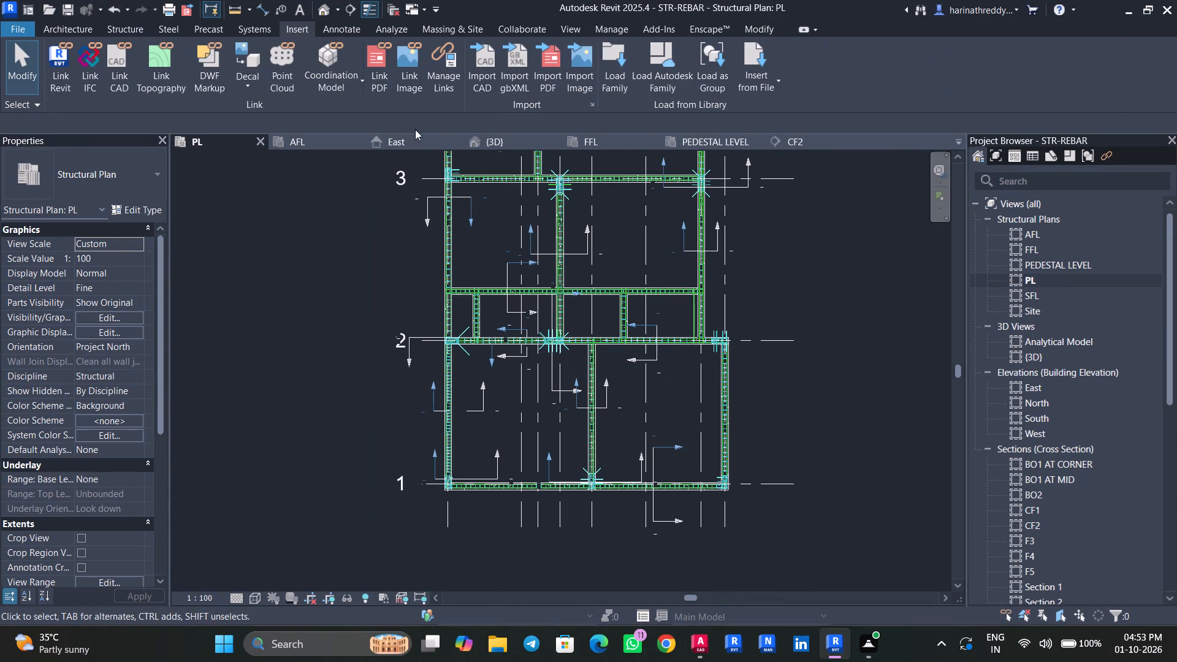
pyautogui.click(459, 84)
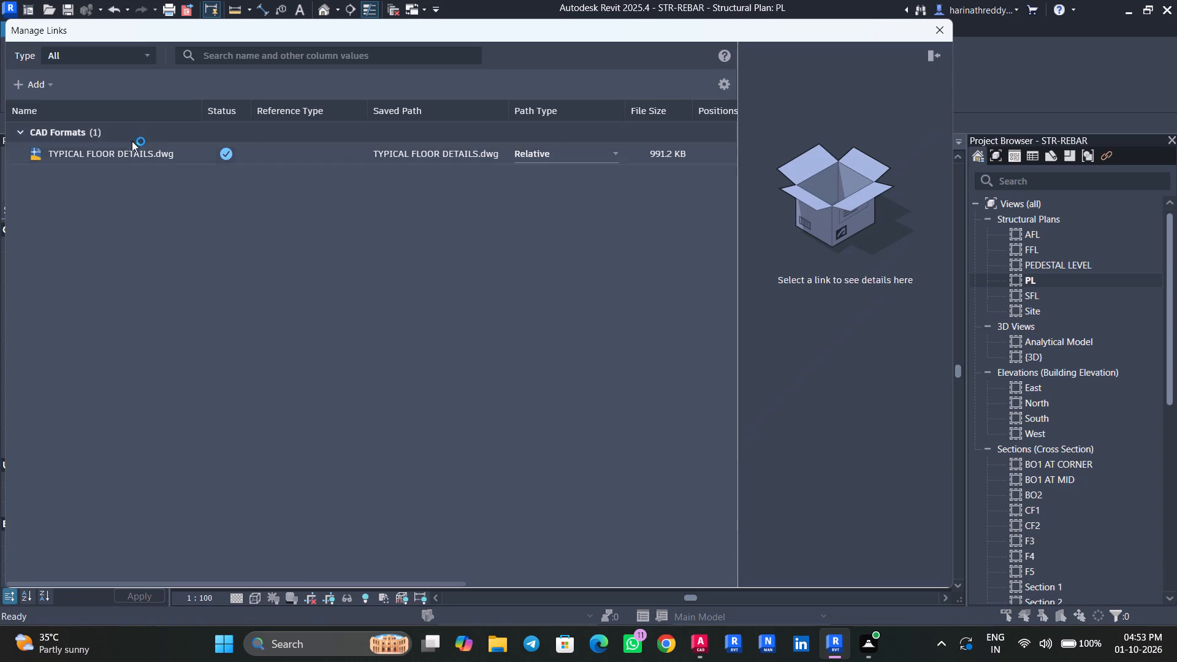
pyautogui.click(135, 156)
pyautogui.click(89, 83)
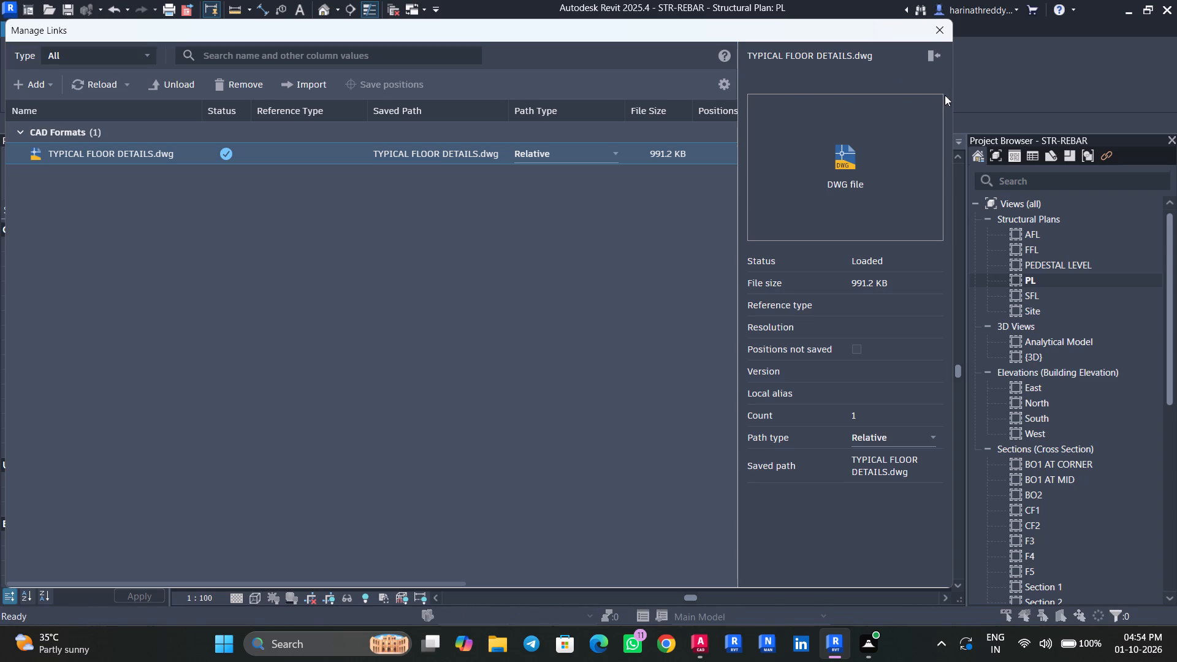
pyautogui.click(947, 29)
# Open the AFL structural plan and examine the floor layouts in the linked TYPICAL FLOOR DETAILS.dwg.
pyautogui.scroll(-10, 471, 297)
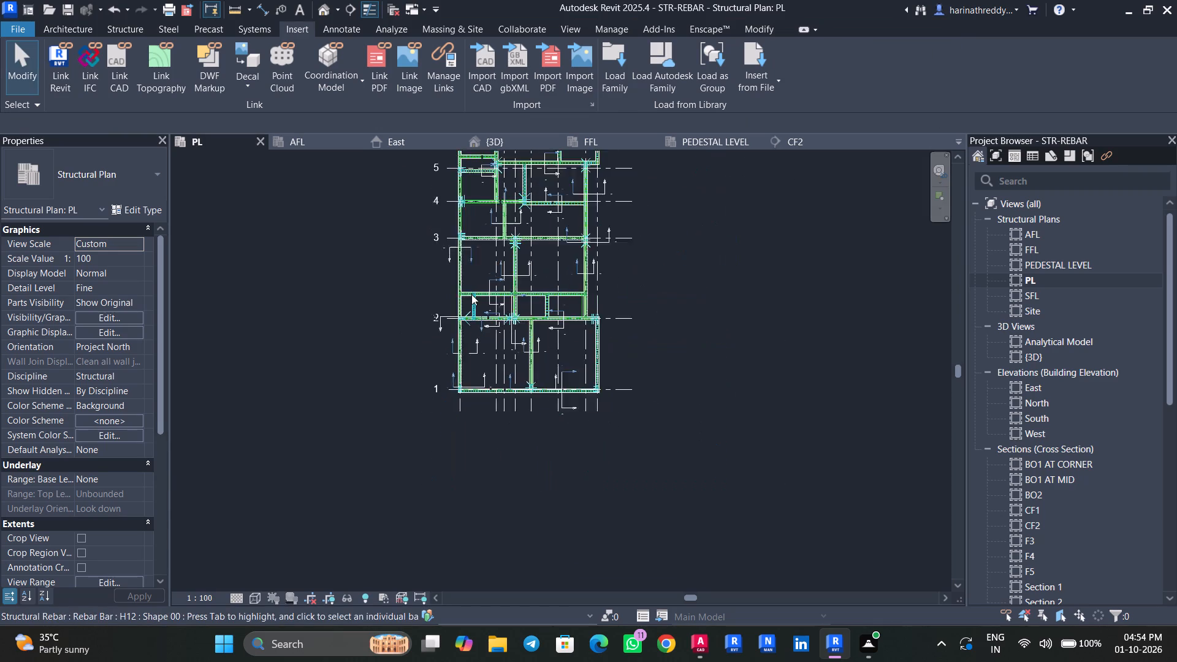
pyautogui.doubleClick(1032, 235)
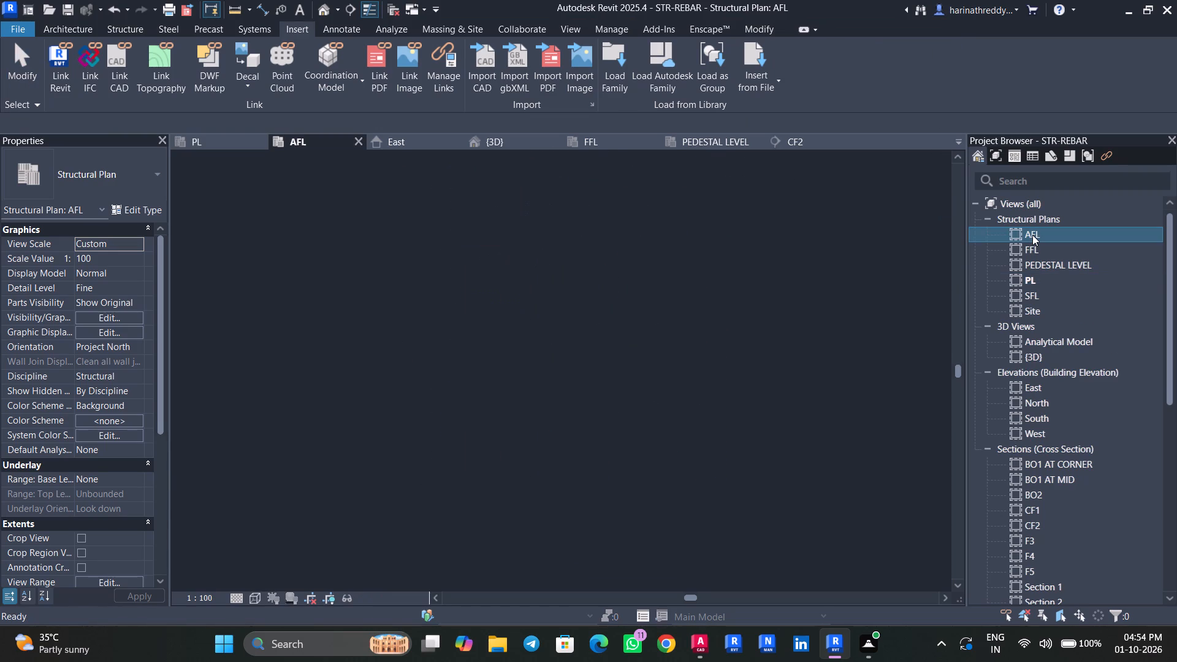
pyautogui.scroll(-11, 512, 360)
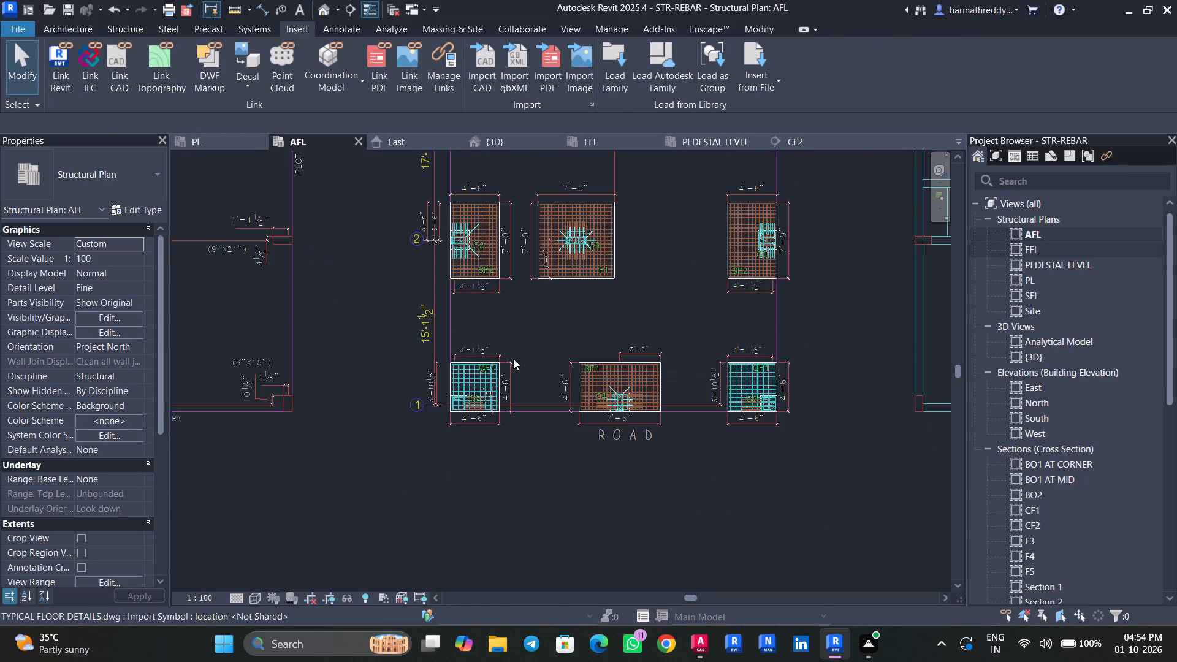
pyautogui.moveTo(682, 256); pyautogui.dragTo(685, 364, button='middle')
pyautogui.scroll(-1, 685, 364)
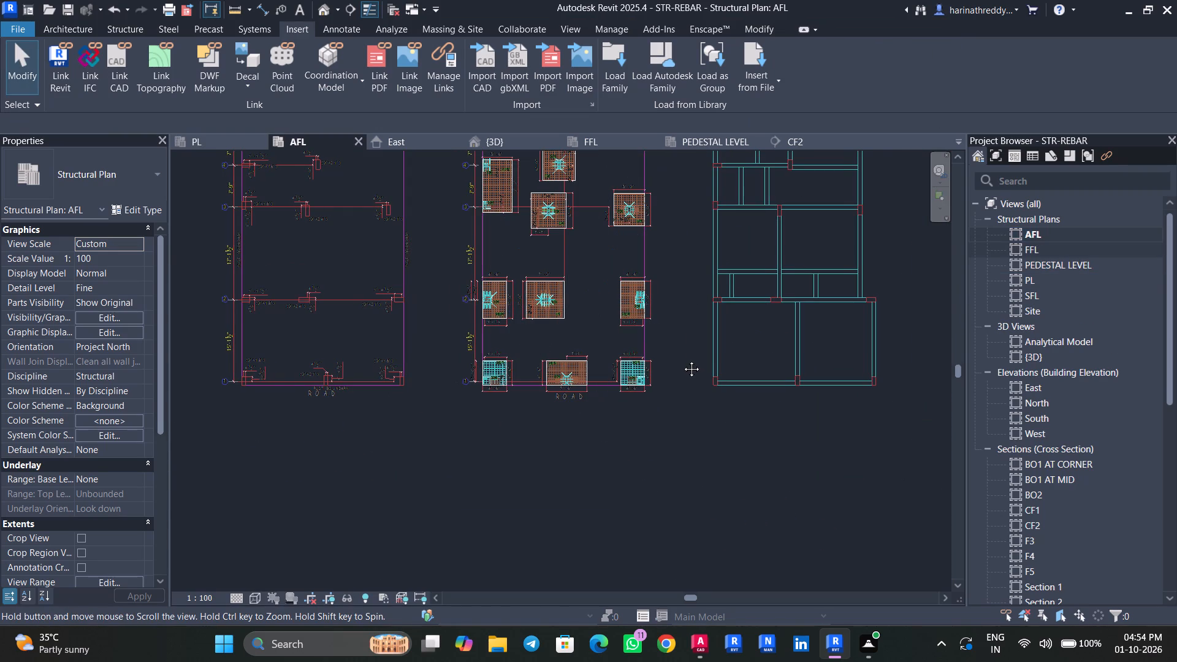
pyautogui.scroll(-7, 679, 353)
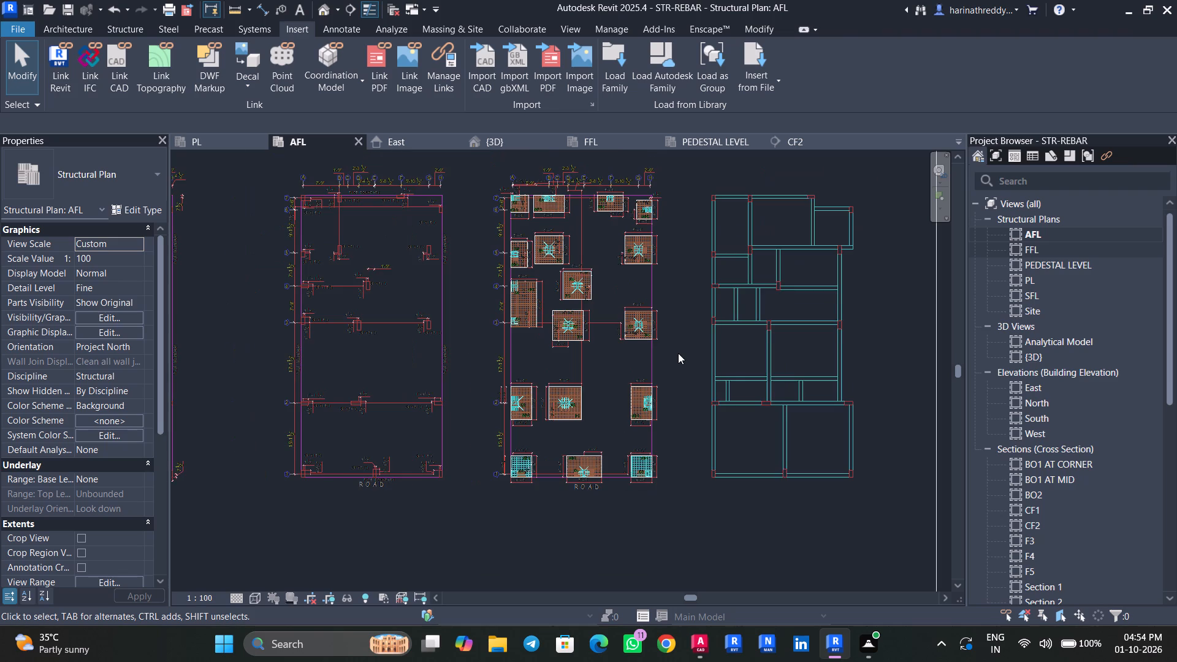
pyautogui.scroll(-4, 678, 353)
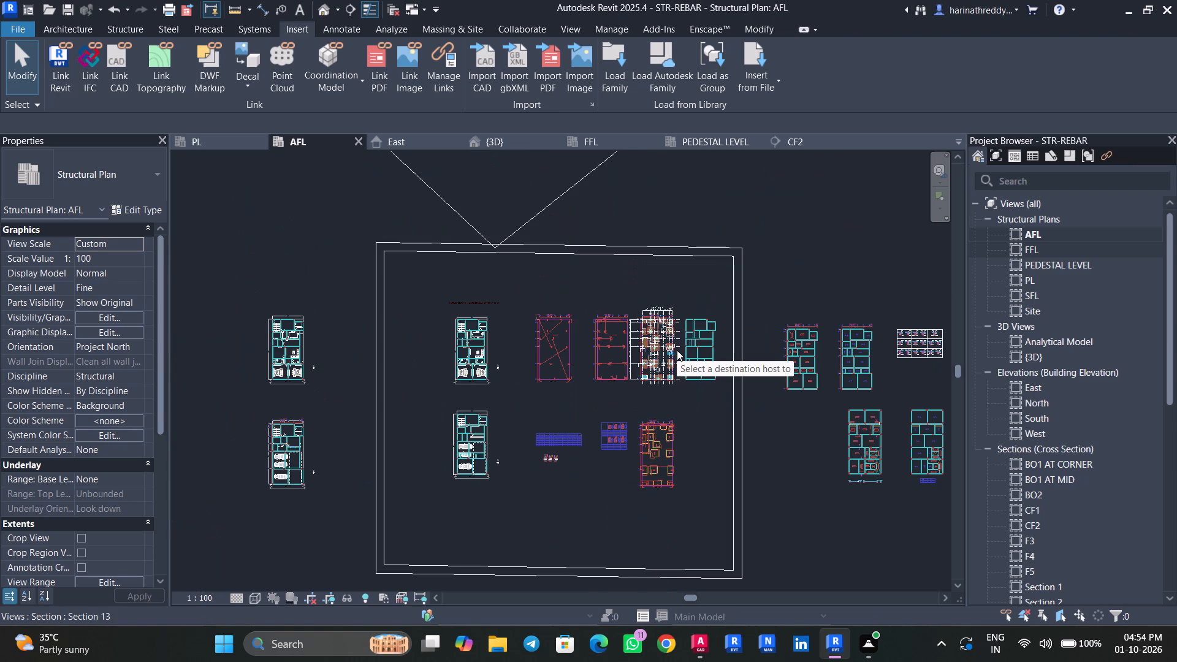
pyautogui.scroll(16, 802, 338)
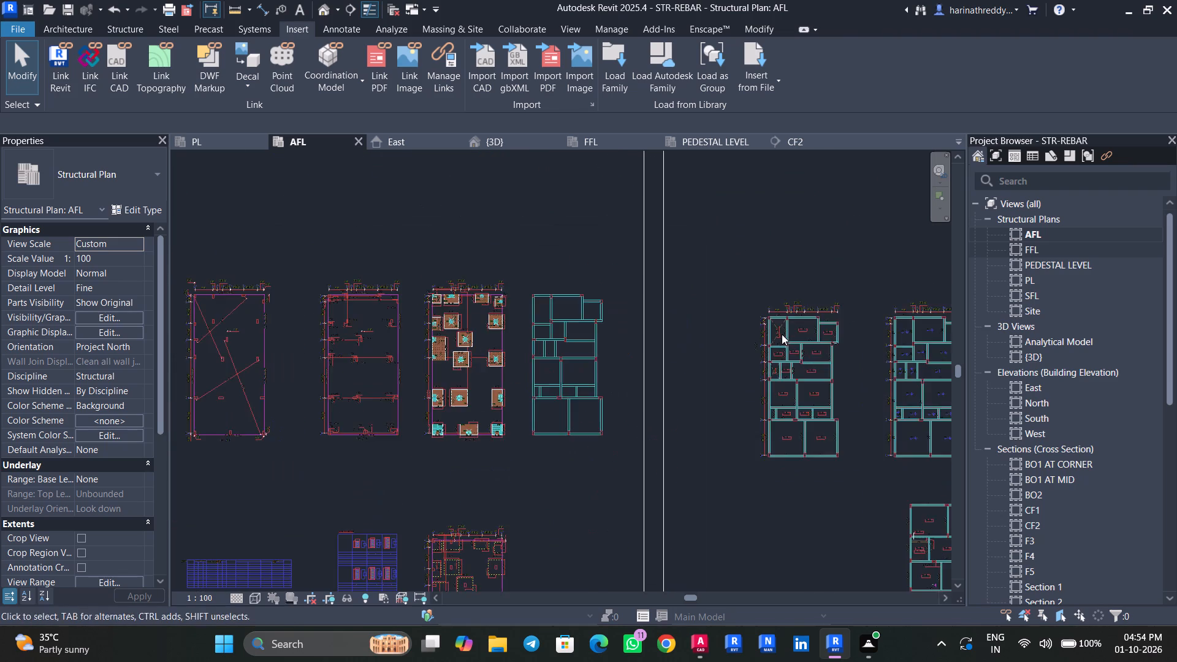
pyautogui.scroll(3, 781, 334)
pyautogui.scroll(-10, 781, 334)
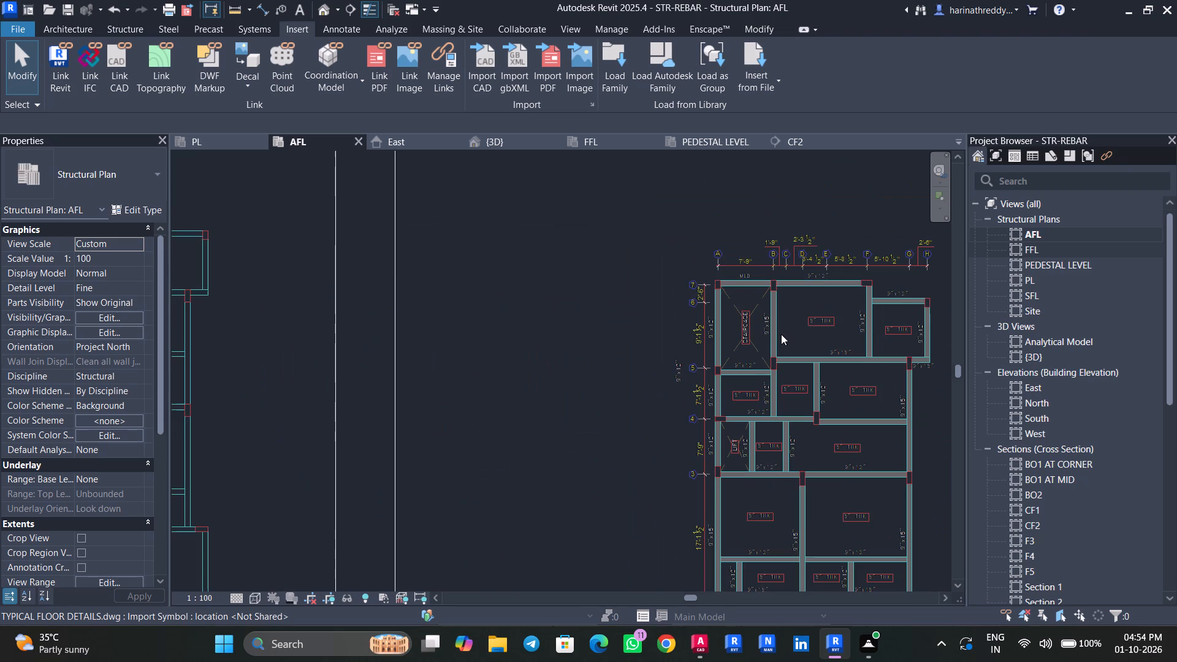
pyautogui.scroll(-6, 781, 334)
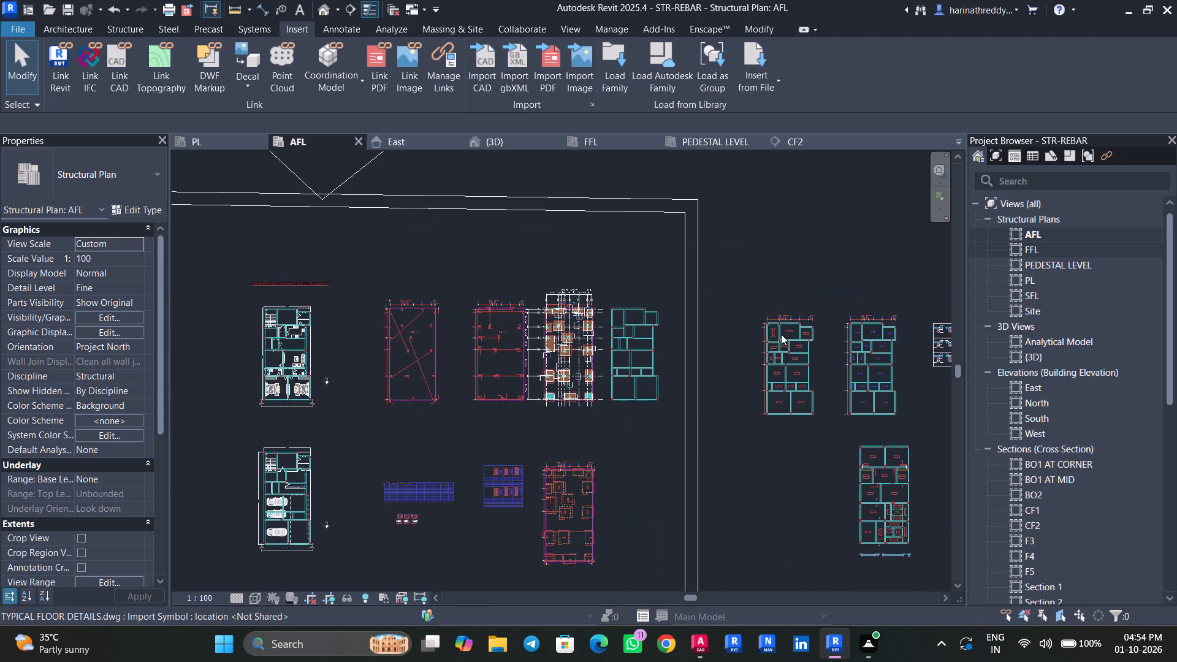
pyautogui.scroll(-4, 781, 334)
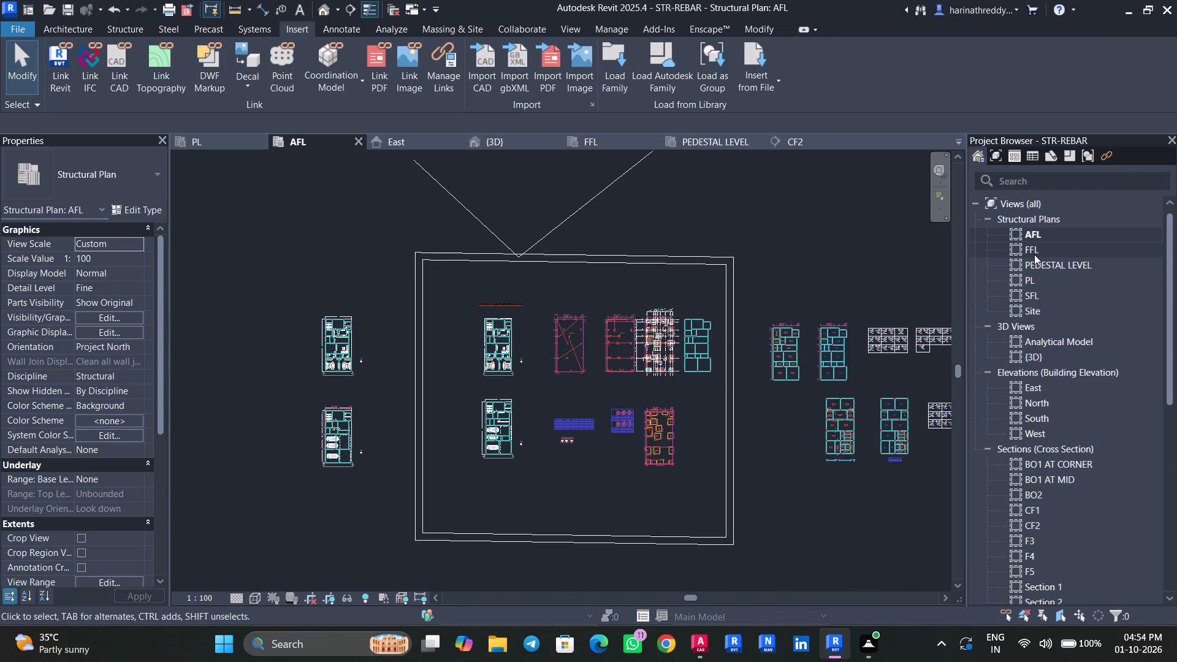
# Copy the linked TYPICAL FLOOR DETAILS.dwg from AFL, paste it aligned to level PL, and show it in the PL plan.
pyautogui.click(737, 292)
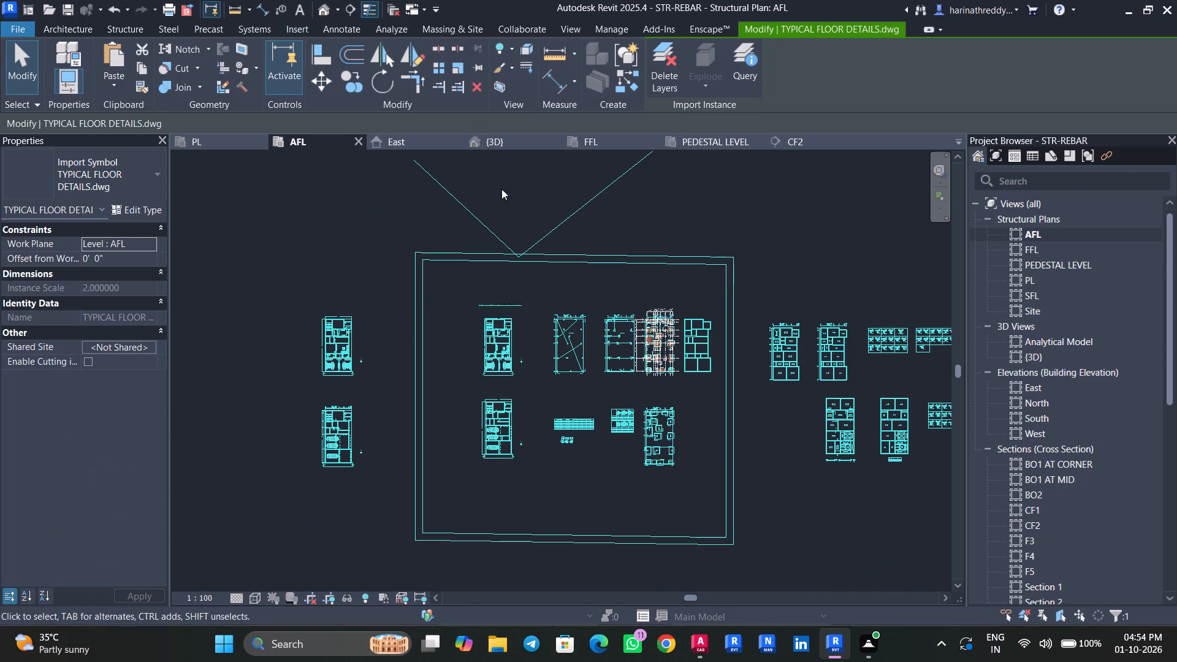
pyautogui.click(142, 72)
pyautogui.click(96, 88)
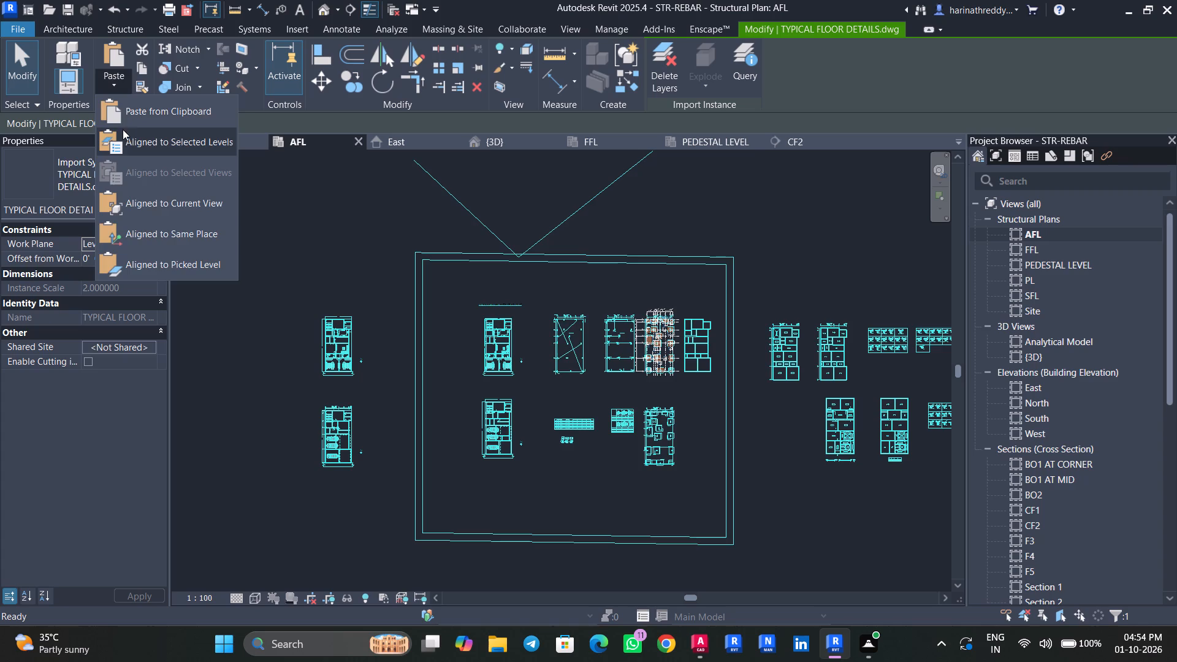
pyautogui.click(126, 137)
pyautogui.click(80, 235)
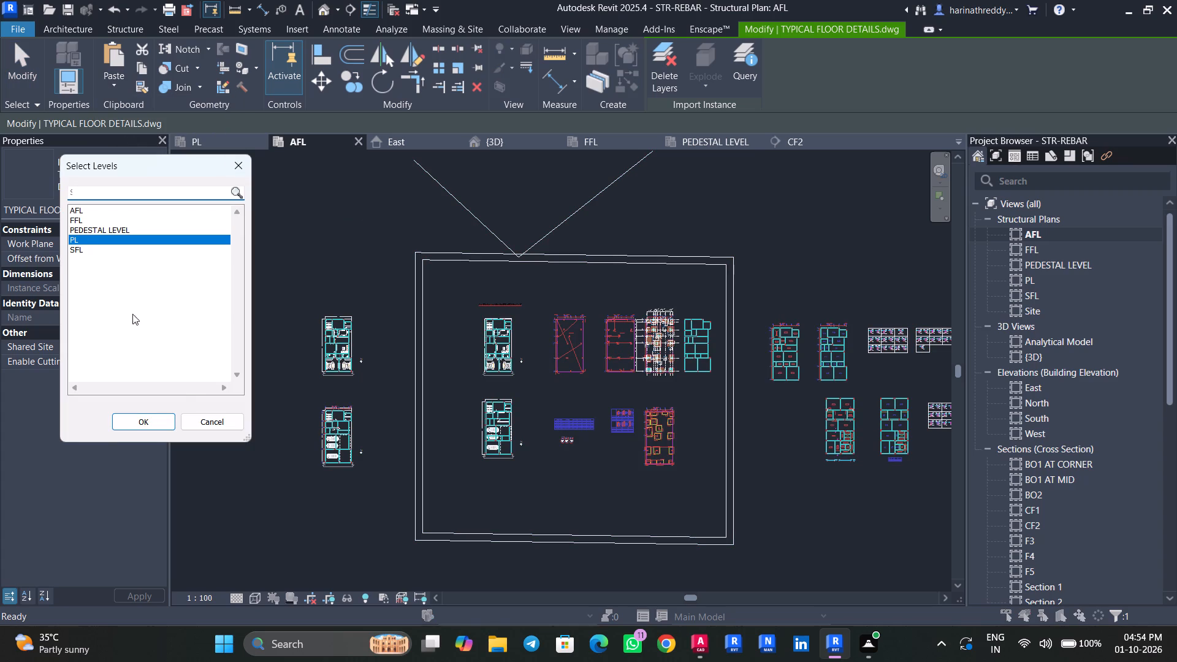
pyautogui.click(140, 413)
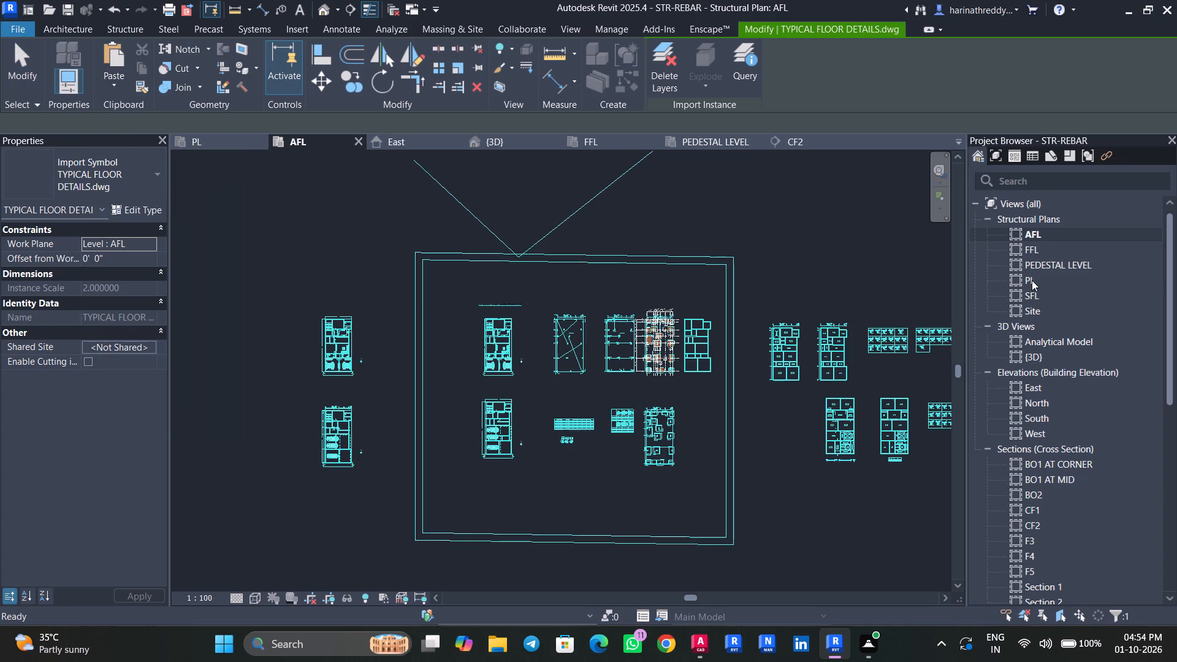
pyautogui.doubleClick(1032, 280)
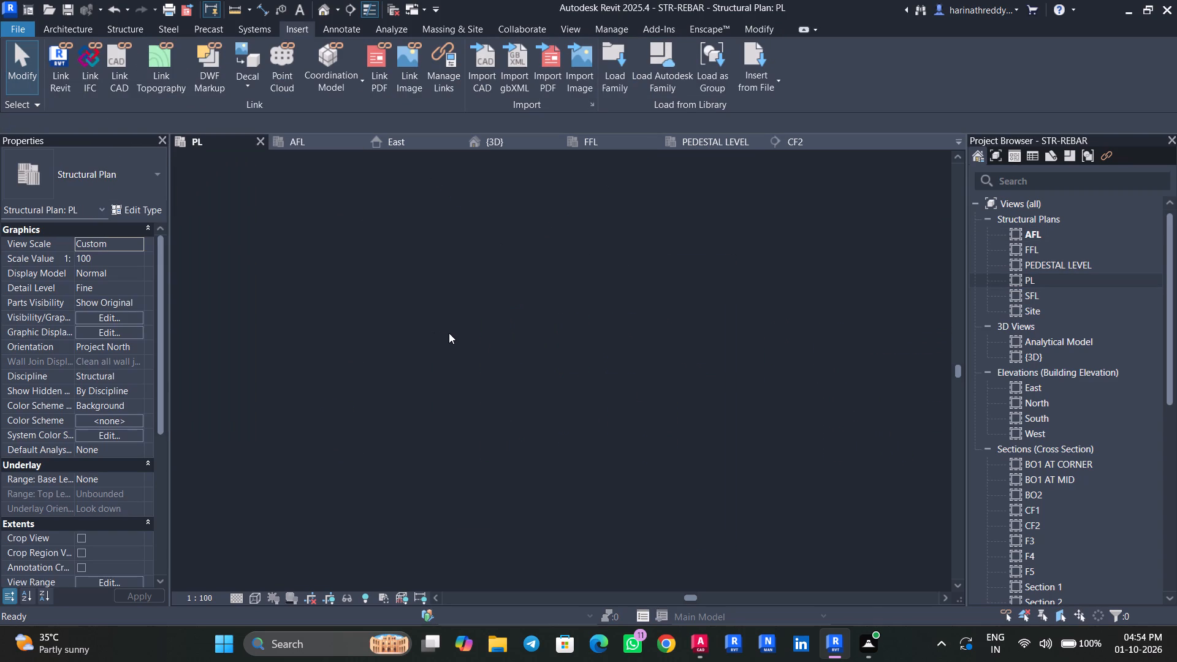
pyautogui.scroll(-4, 449, 333)
pyautogui.press('Escape')
pyautogui.press('Escape')
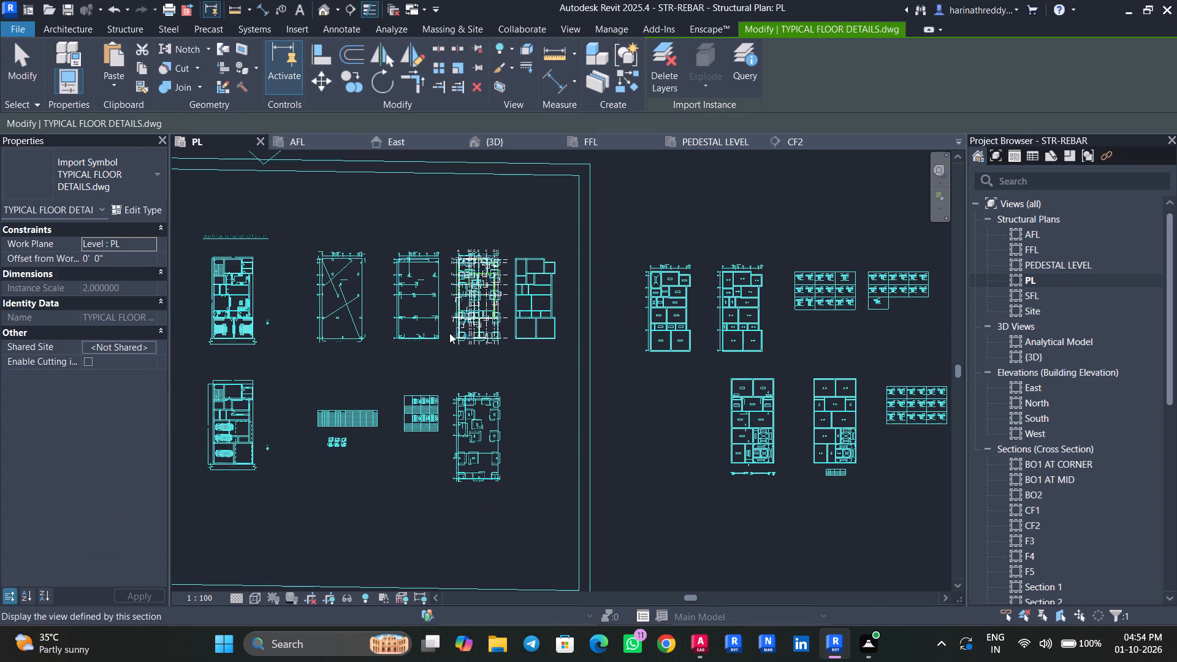
pyautogui.press('Escape')
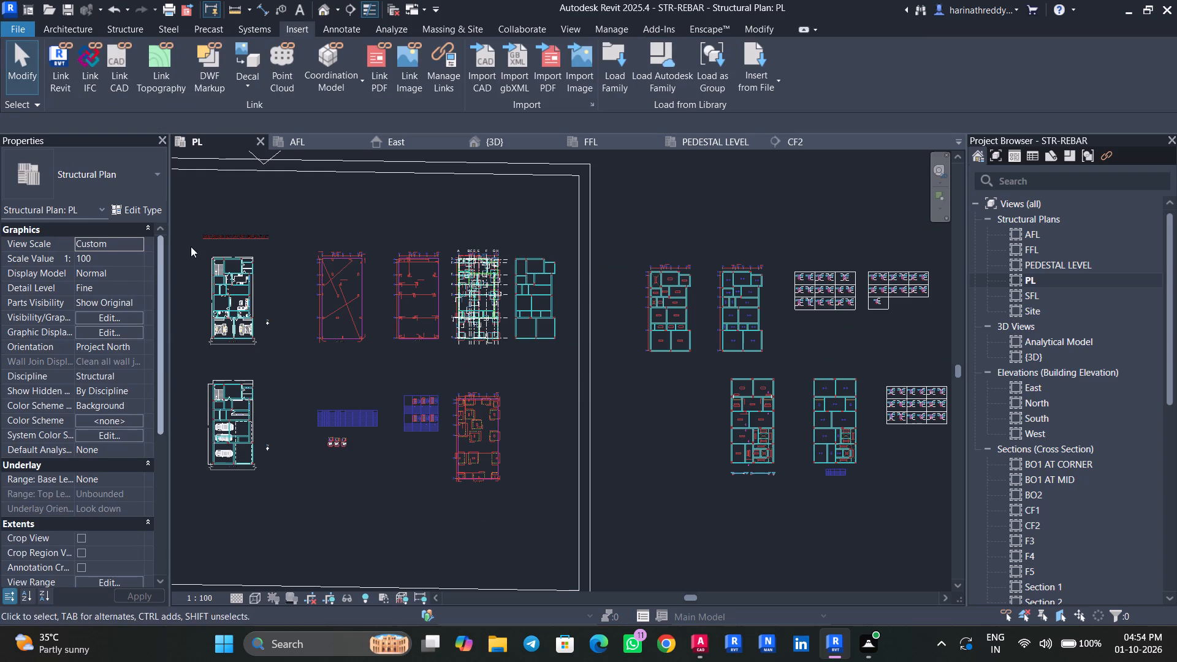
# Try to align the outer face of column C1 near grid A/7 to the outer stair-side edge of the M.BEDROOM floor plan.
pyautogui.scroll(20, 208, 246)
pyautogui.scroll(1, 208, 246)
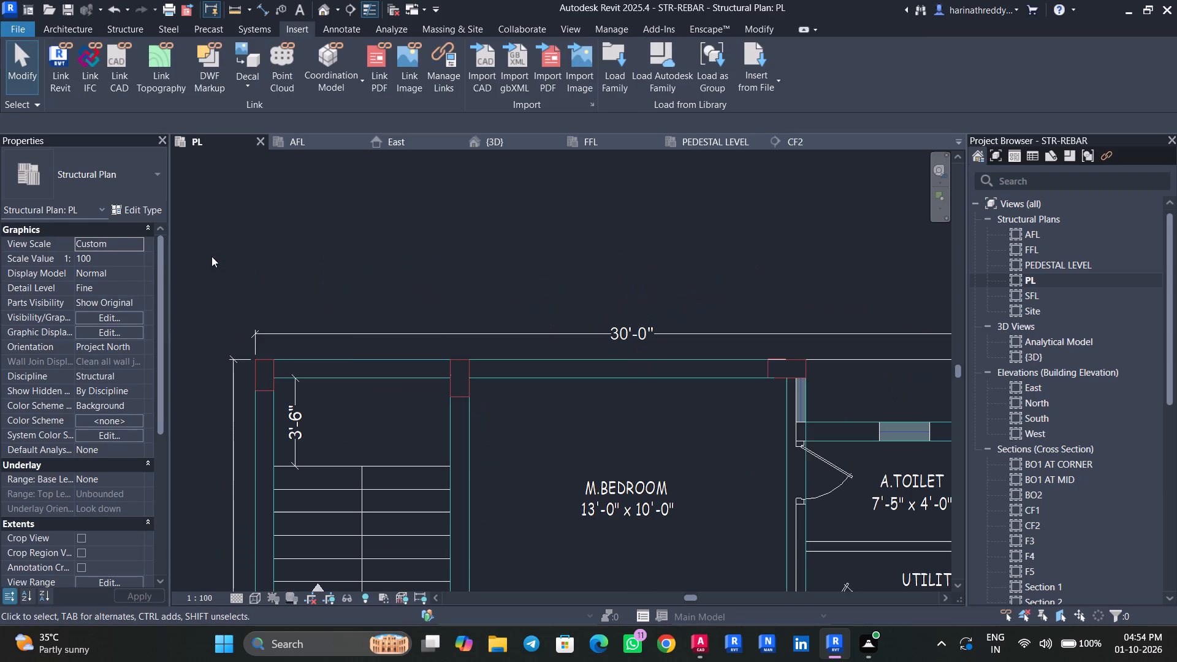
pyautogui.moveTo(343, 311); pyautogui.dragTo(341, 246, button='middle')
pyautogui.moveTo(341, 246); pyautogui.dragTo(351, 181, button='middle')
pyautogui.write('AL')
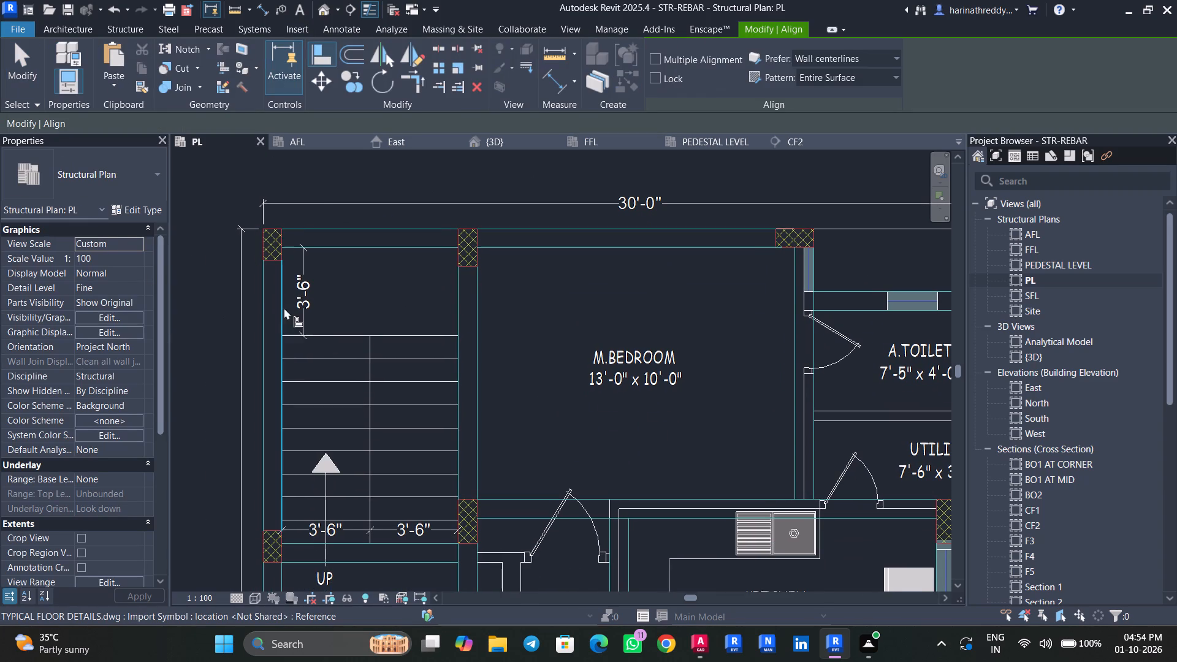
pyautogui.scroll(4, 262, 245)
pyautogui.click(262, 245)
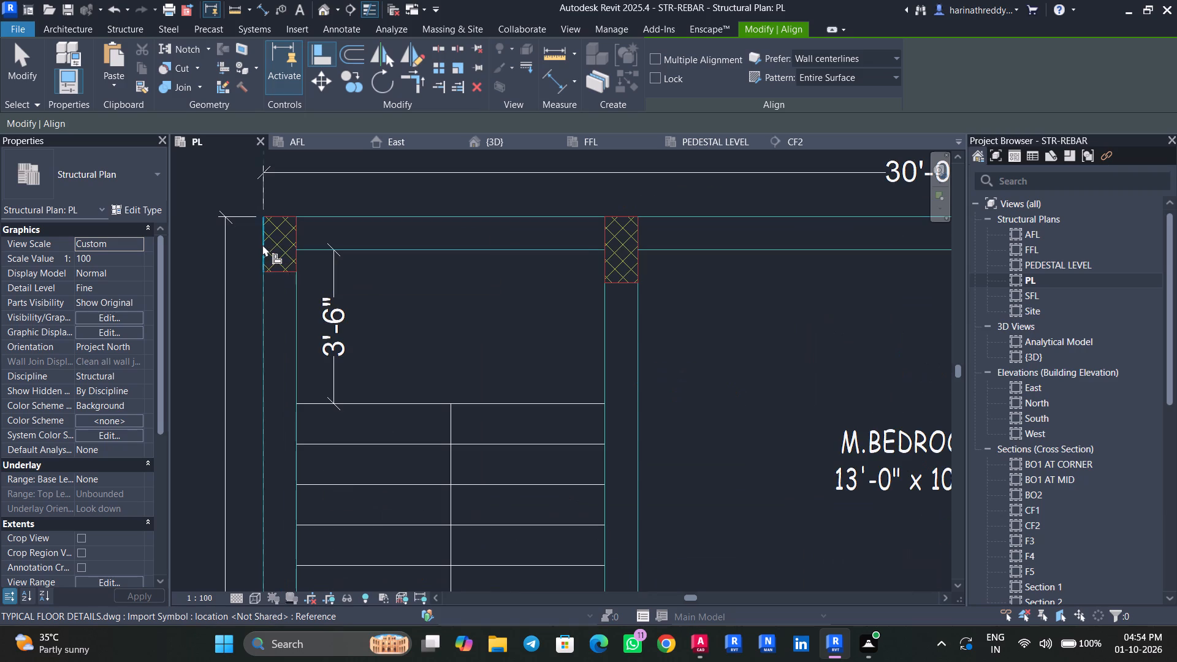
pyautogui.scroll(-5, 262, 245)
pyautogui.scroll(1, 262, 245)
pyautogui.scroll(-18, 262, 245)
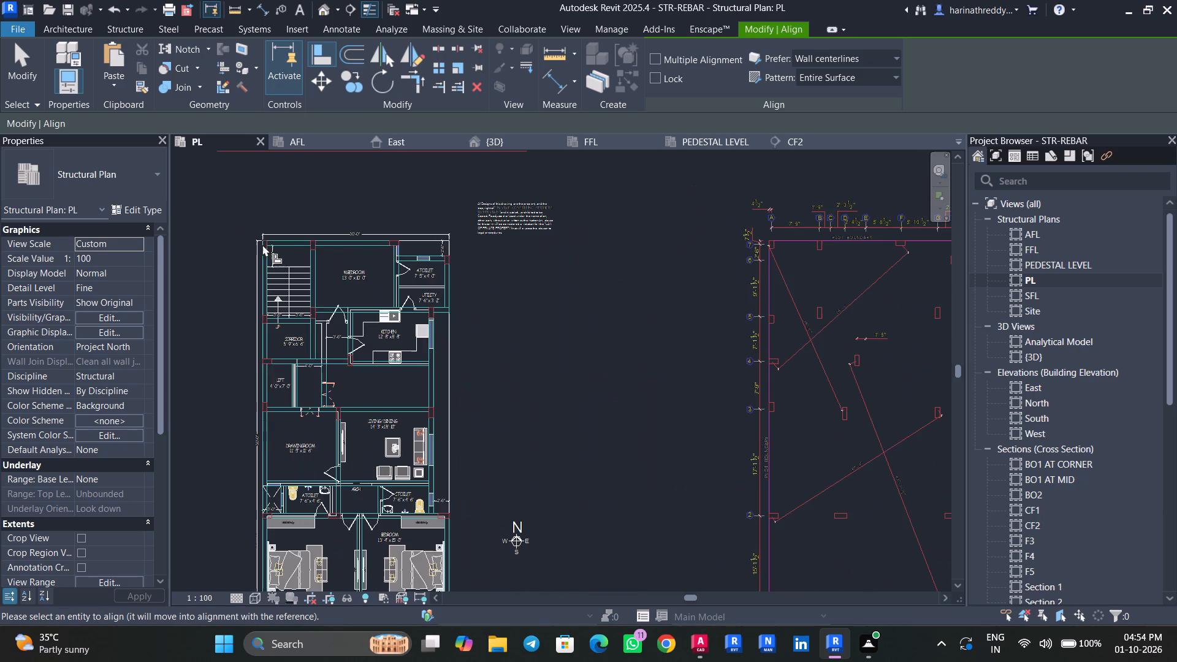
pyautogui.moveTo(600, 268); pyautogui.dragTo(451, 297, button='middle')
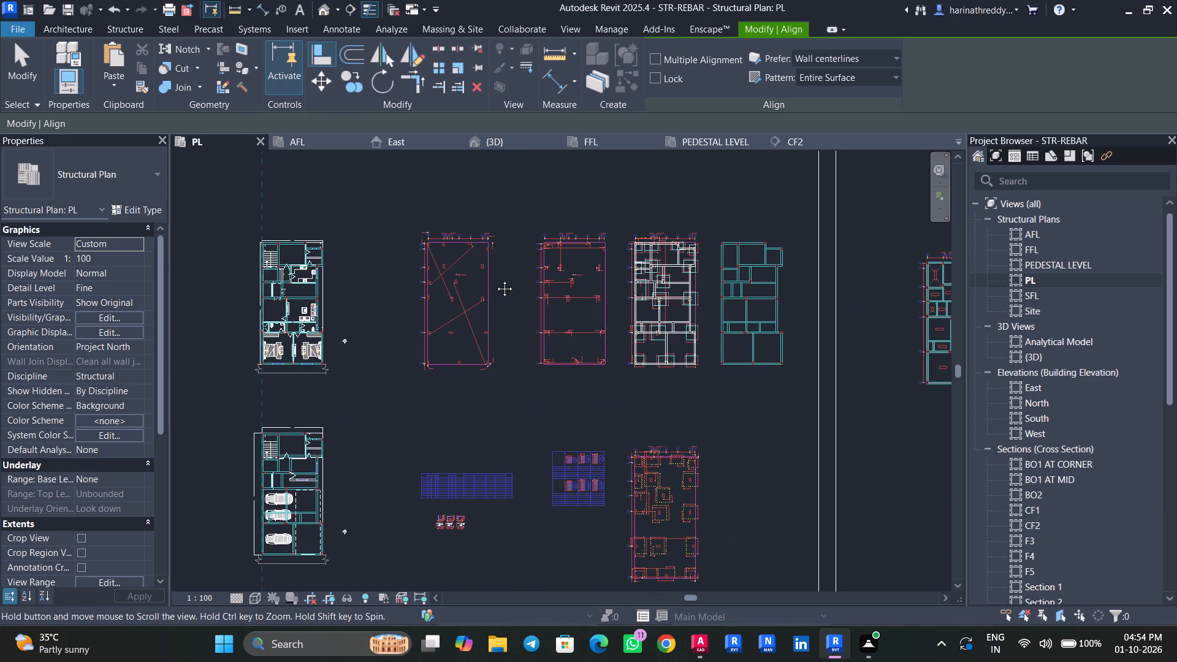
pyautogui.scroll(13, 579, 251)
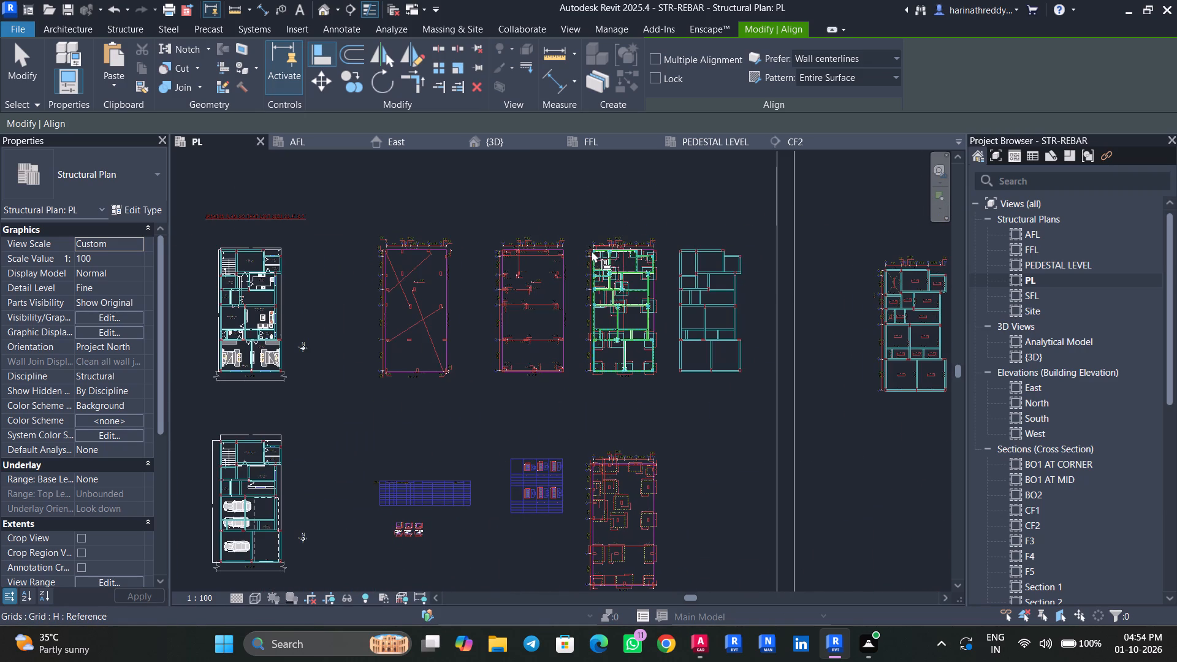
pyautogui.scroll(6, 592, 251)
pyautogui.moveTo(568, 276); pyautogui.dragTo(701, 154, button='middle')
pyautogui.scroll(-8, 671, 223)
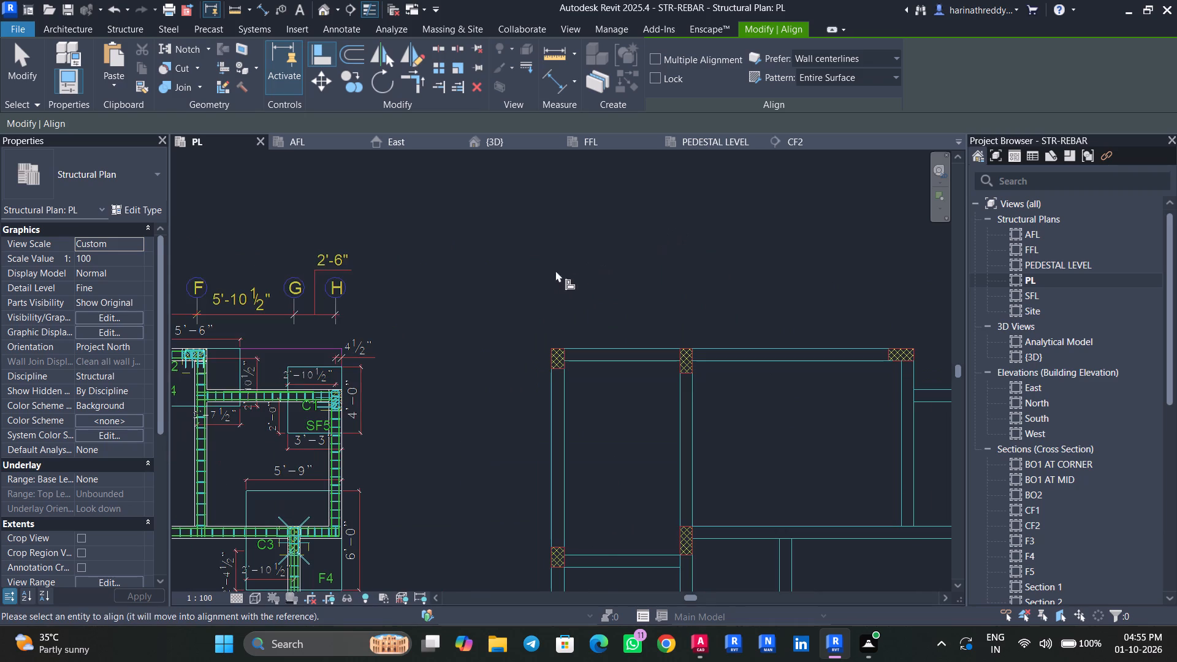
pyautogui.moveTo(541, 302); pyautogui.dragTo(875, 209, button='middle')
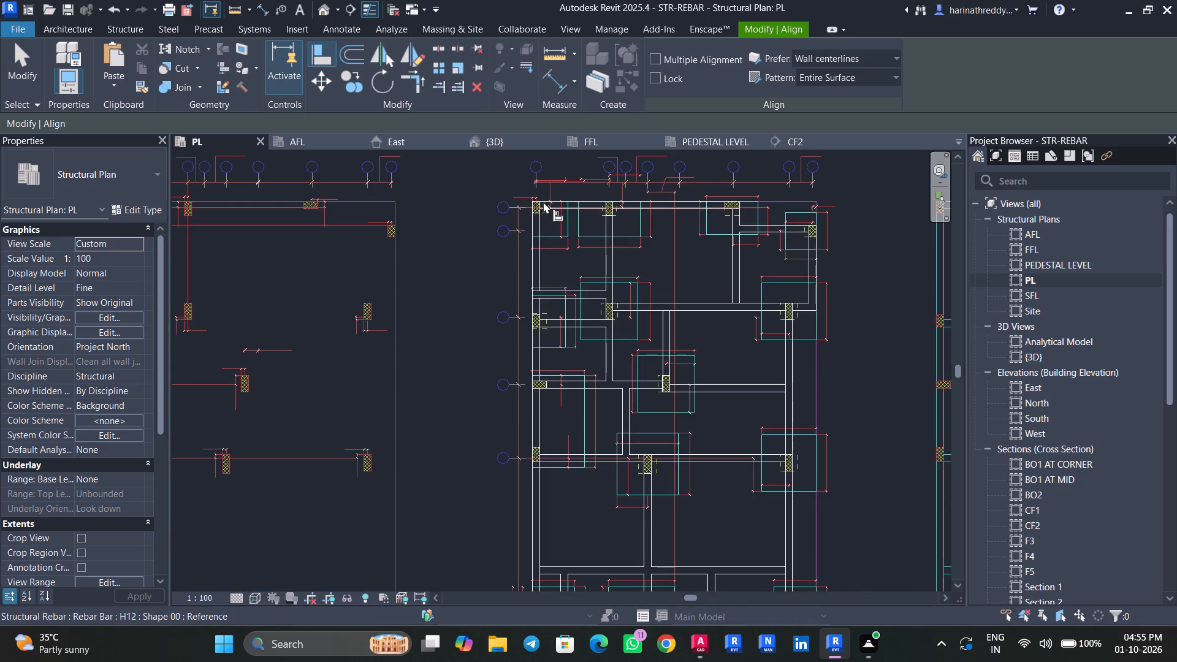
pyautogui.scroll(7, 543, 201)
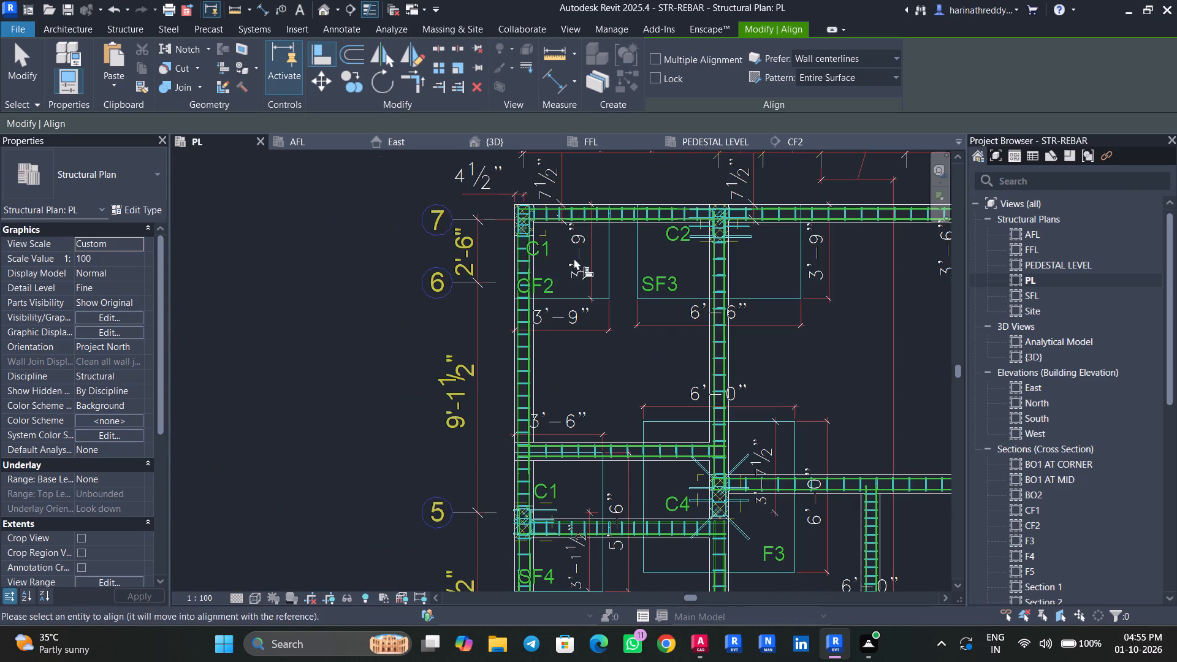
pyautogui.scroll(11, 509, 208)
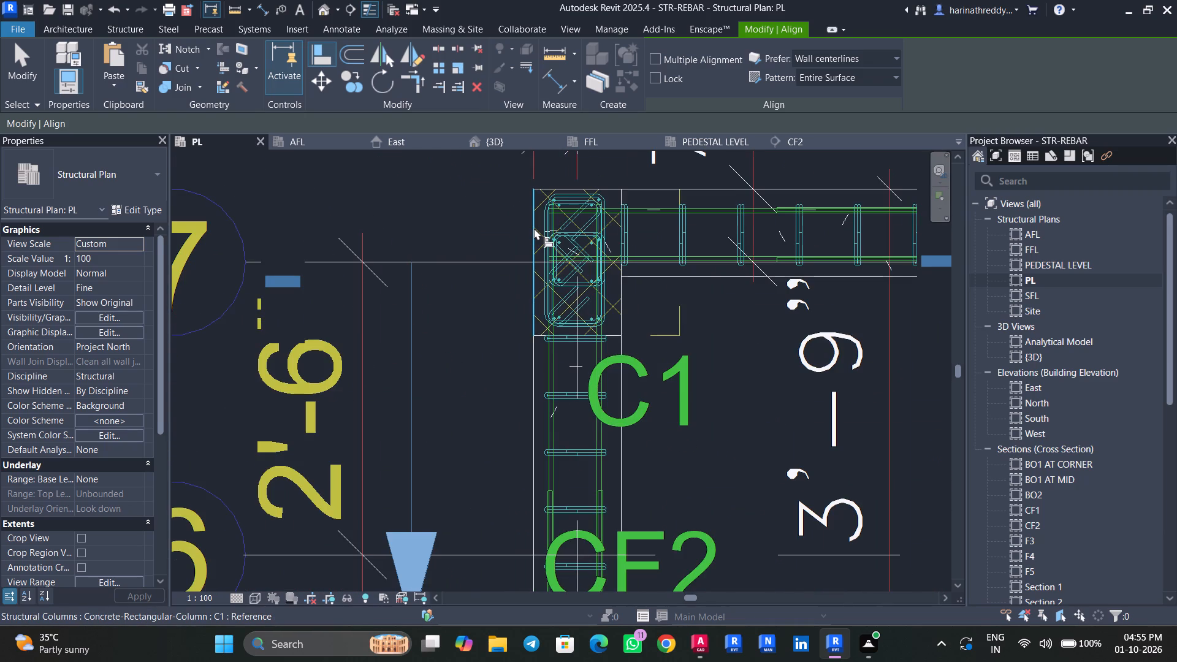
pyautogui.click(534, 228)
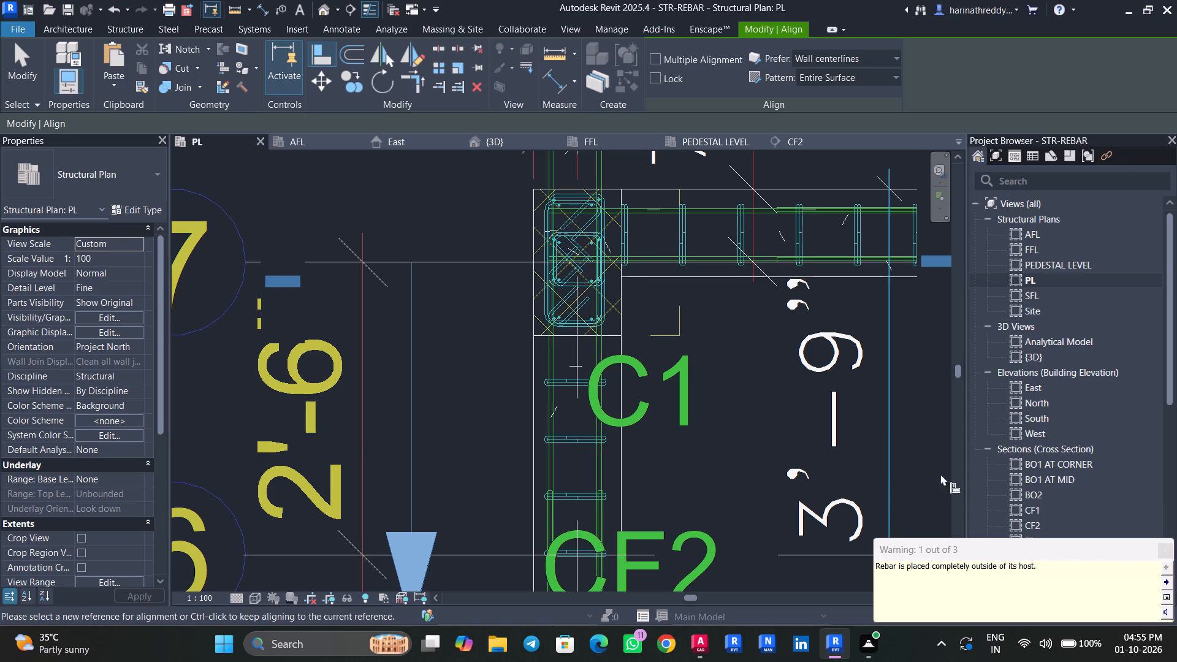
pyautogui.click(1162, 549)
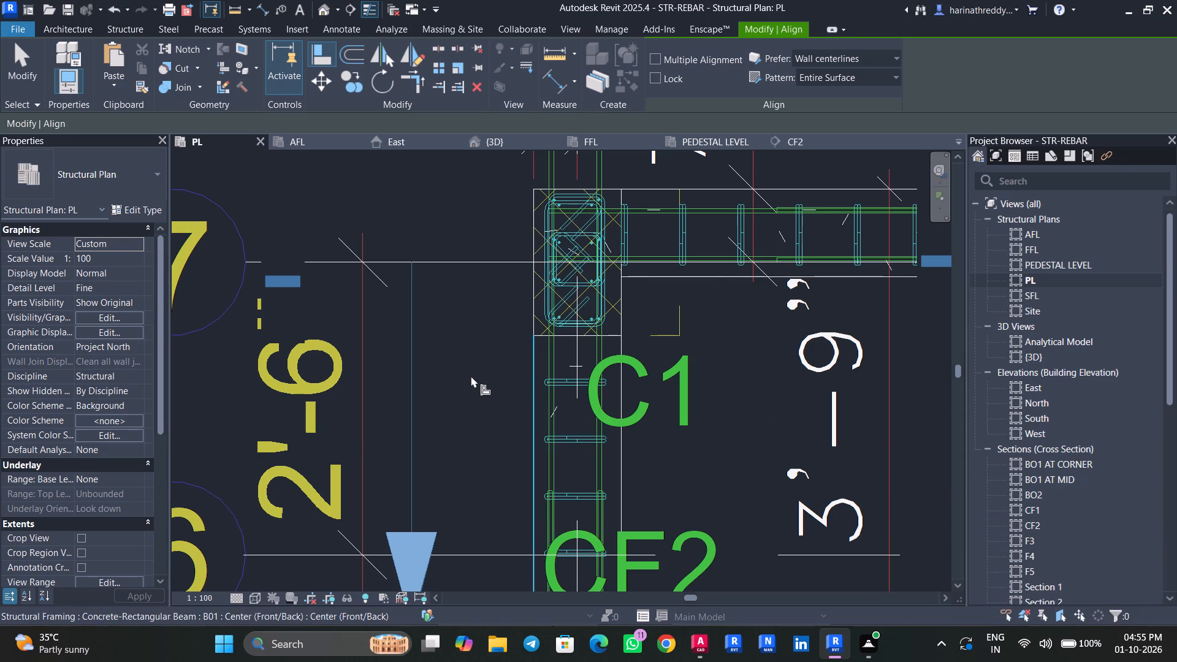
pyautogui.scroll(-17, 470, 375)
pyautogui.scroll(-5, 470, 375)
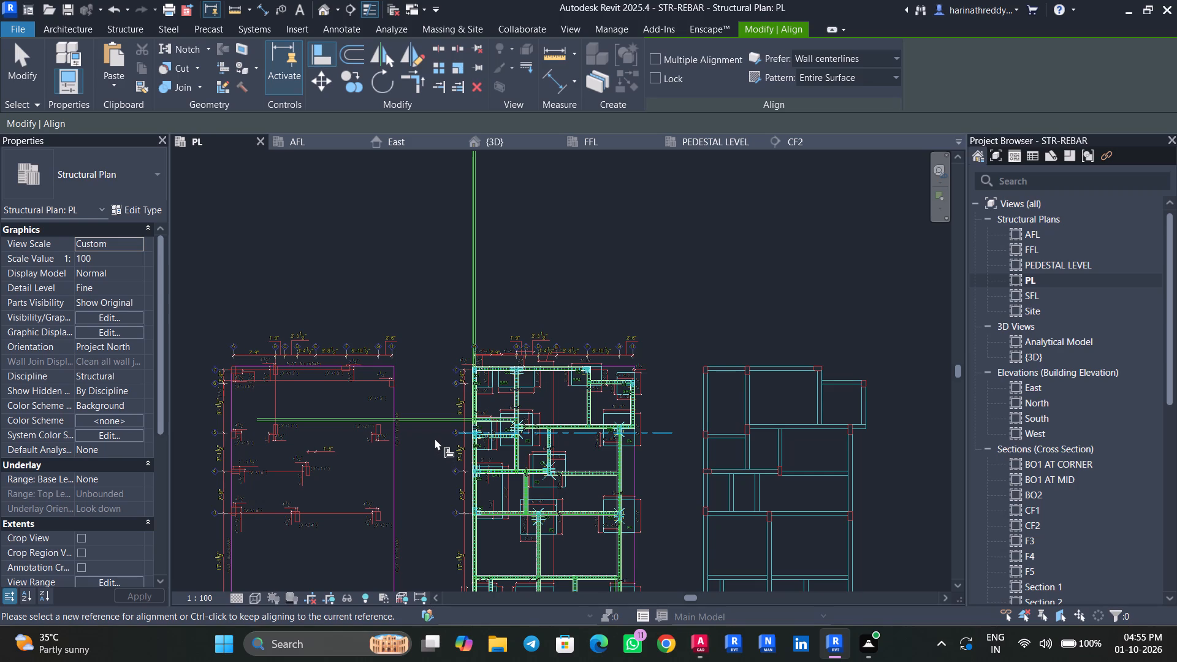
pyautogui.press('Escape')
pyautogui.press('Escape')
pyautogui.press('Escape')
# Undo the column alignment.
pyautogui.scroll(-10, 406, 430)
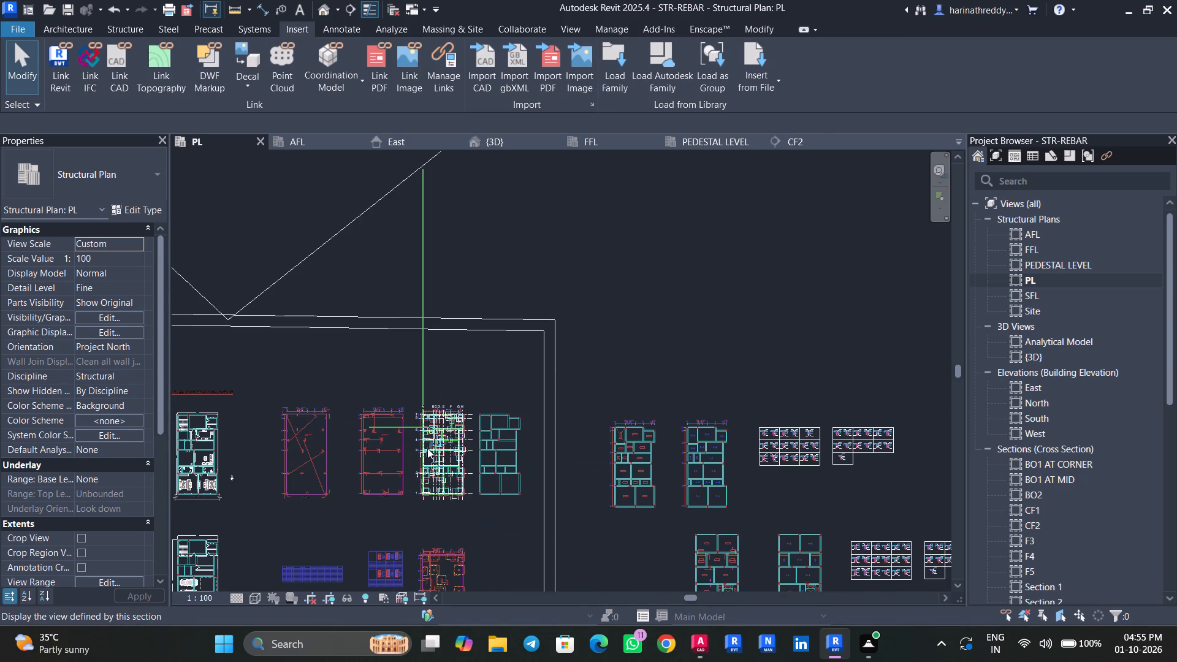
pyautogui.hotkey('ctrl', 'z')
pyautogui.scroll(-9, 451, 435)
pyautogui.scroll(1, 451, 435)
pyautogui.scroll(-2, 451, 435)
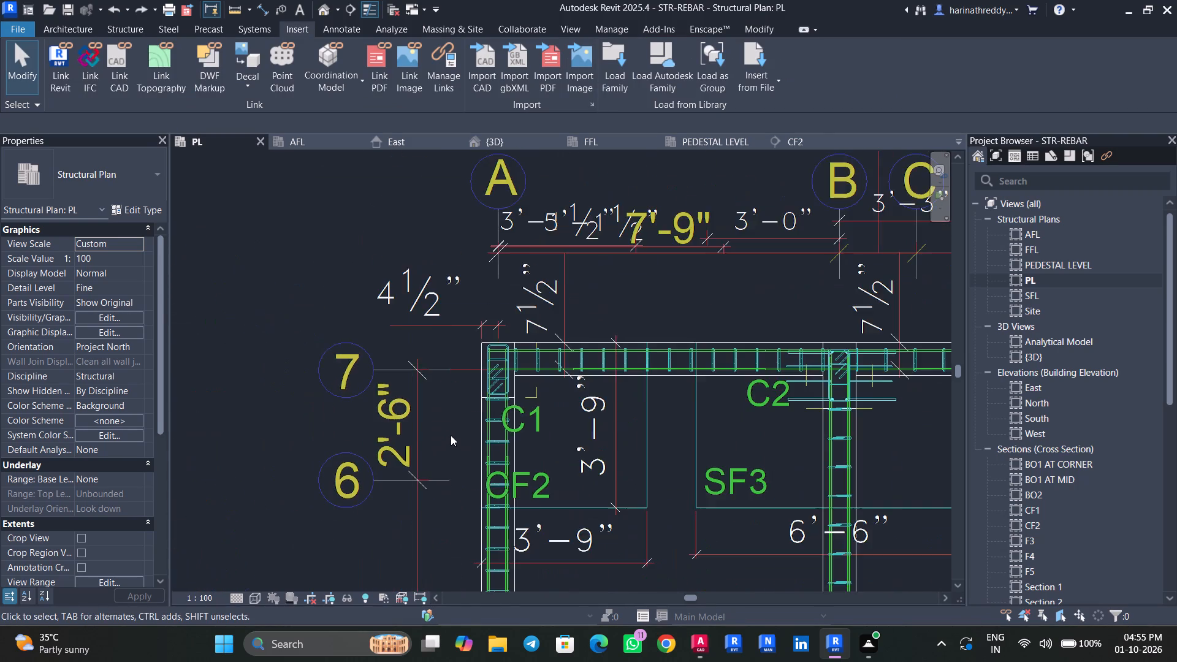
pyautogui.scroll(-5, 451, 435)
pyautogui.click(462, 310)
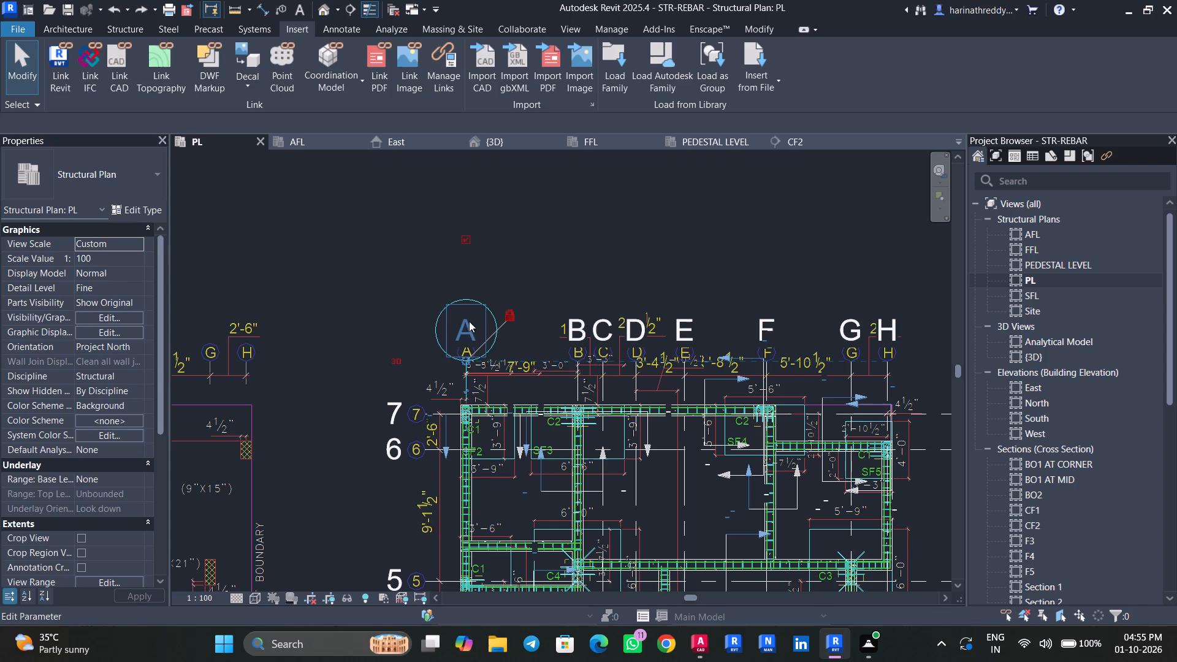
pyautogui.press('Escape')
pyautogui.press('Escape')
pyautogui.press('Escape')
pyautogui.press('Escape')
# Move the linked TYPICAL FLOOR DETAILS.dwg so the floor plan's outer stair corner meets the outer corner of column C1 at grids A and 7.
pyautogui.scroll(-8, 405, 359)
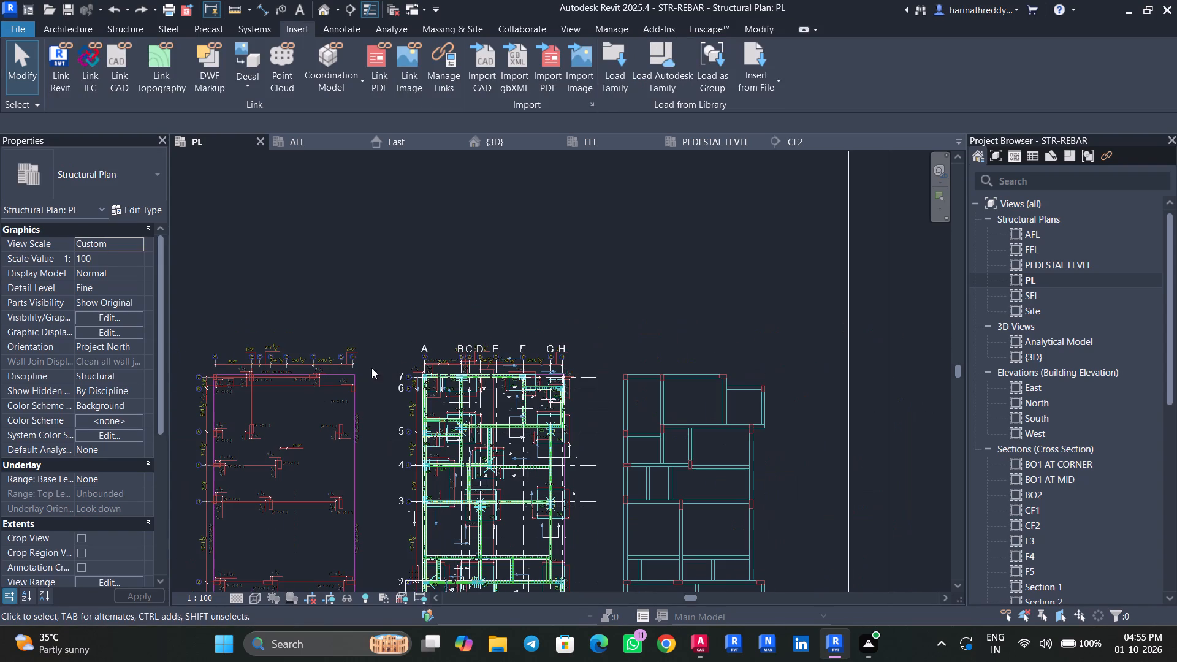
pyautogui.click(357, 409)
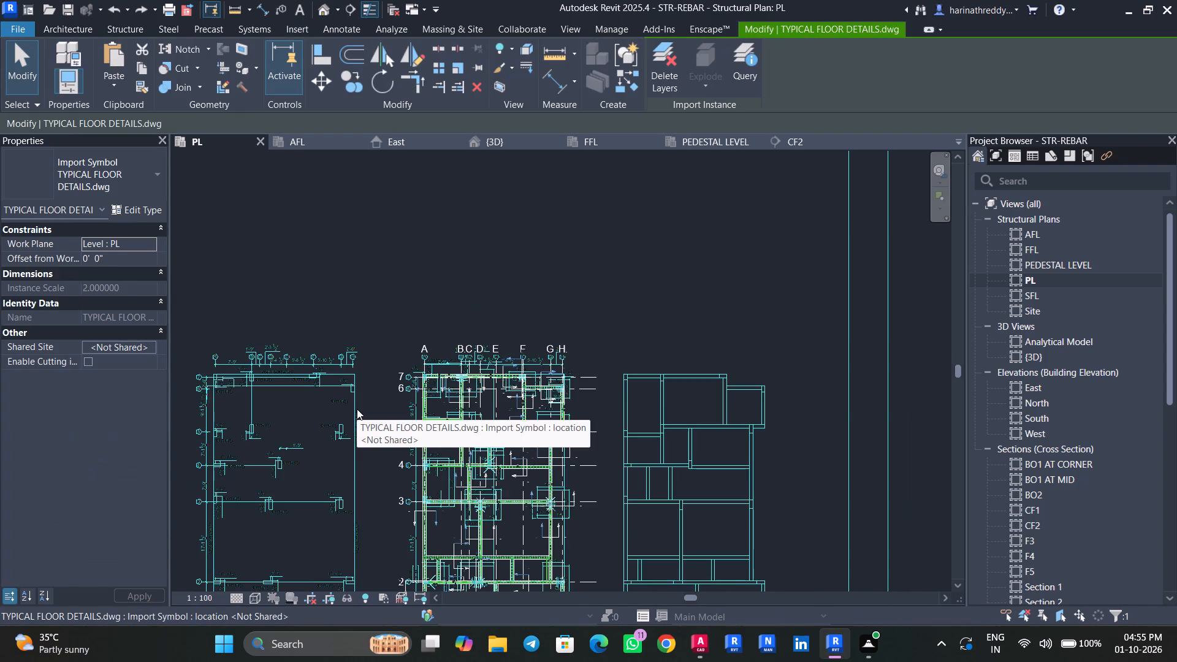
pyautogui.scroll(-9, 357, 409)
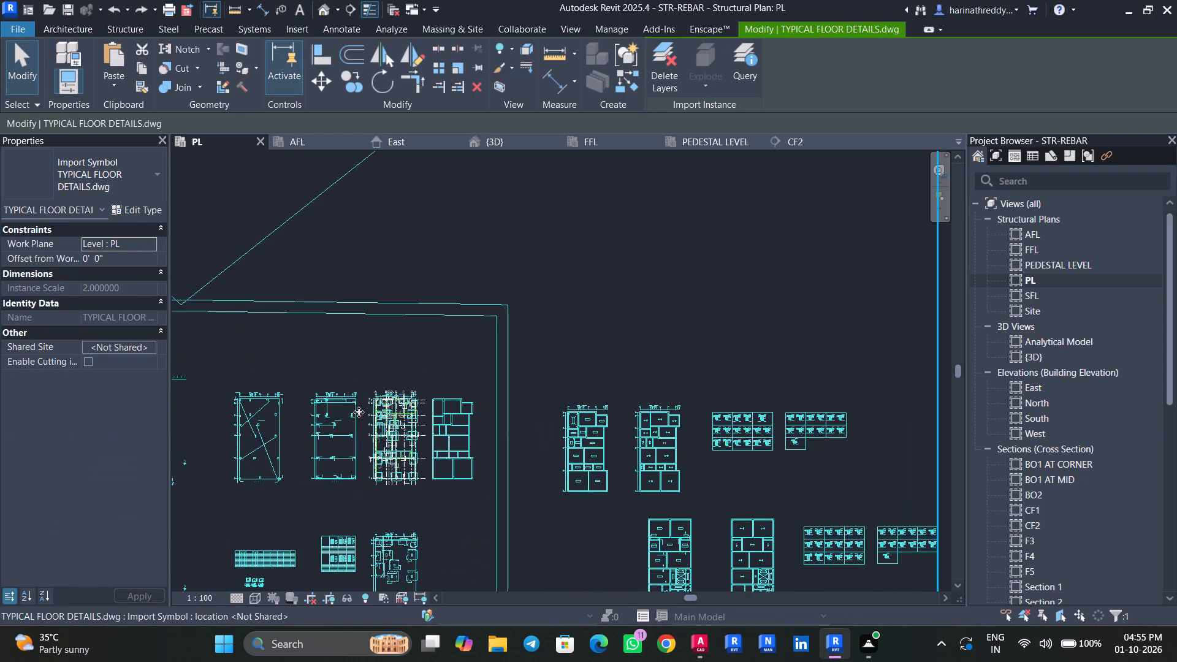
pyautogui.click(325, 88)
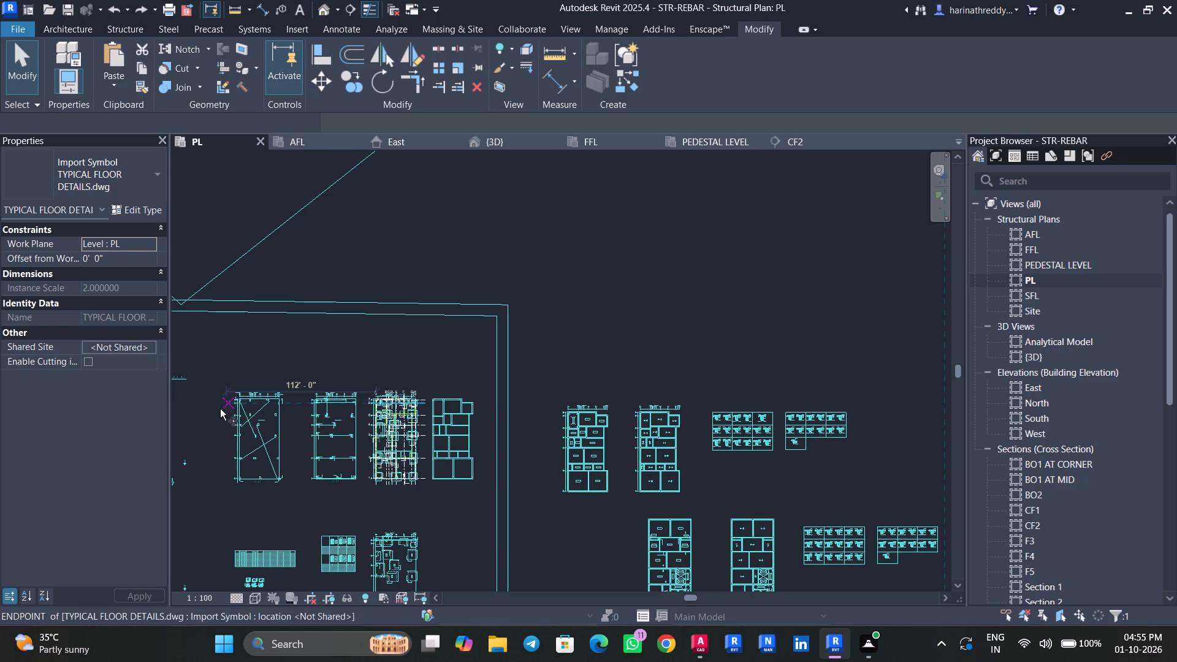
pyautogui.moveTo(210, 408); pyautogui.dragTo(471, 403, button='middle')
pyautogui.scroll(8, 390, 394)
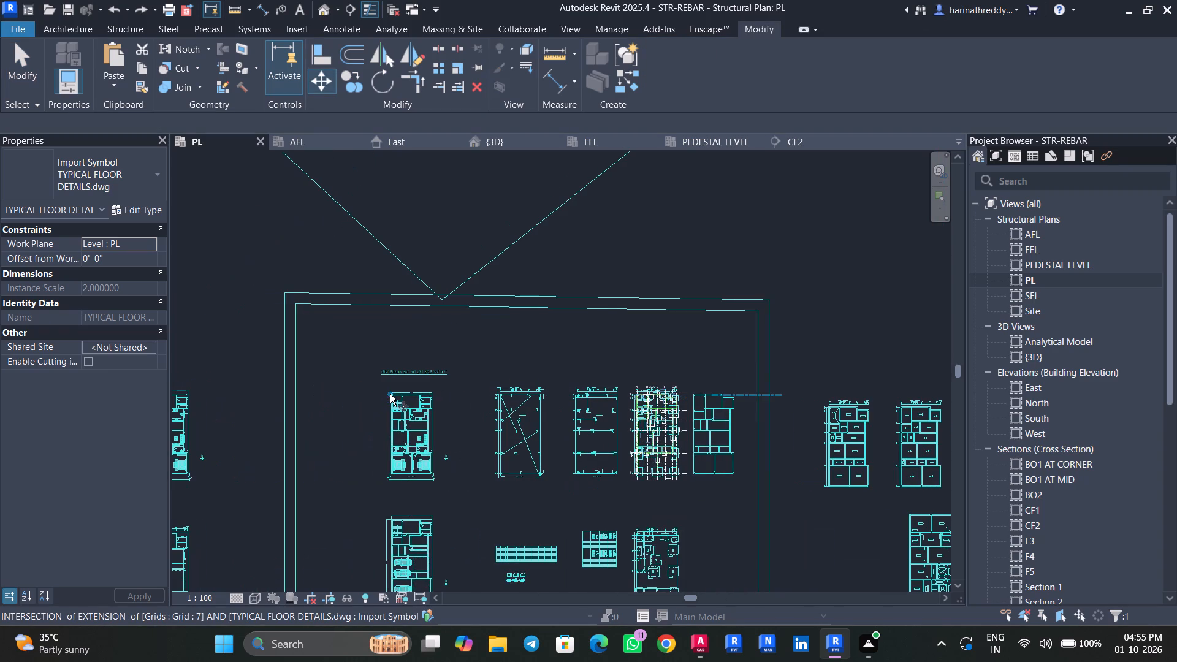
pyautogui.scroll(13, 390, 394)
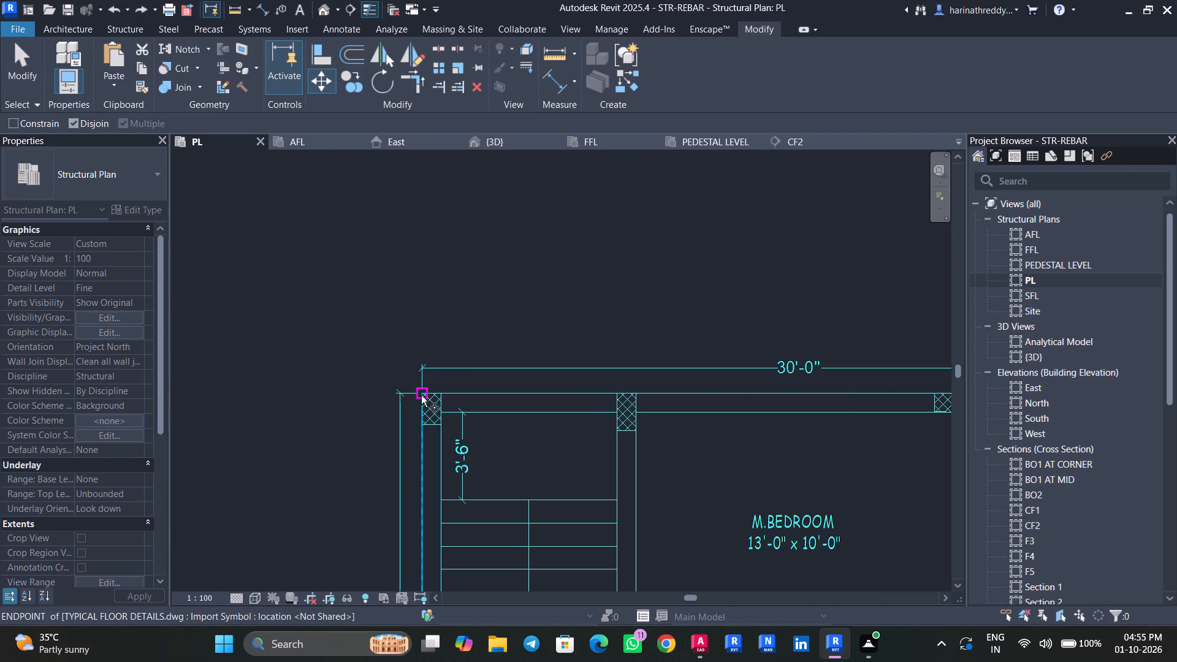
pyautogui.scroll(4, 421, 395)
pyautogui.scroll(-1, 421, 395)
pyautogui.scroll(4, 421, 395)
pyautogui.click(425, 386)
pyautogui.scroll(-9, 425, 386)
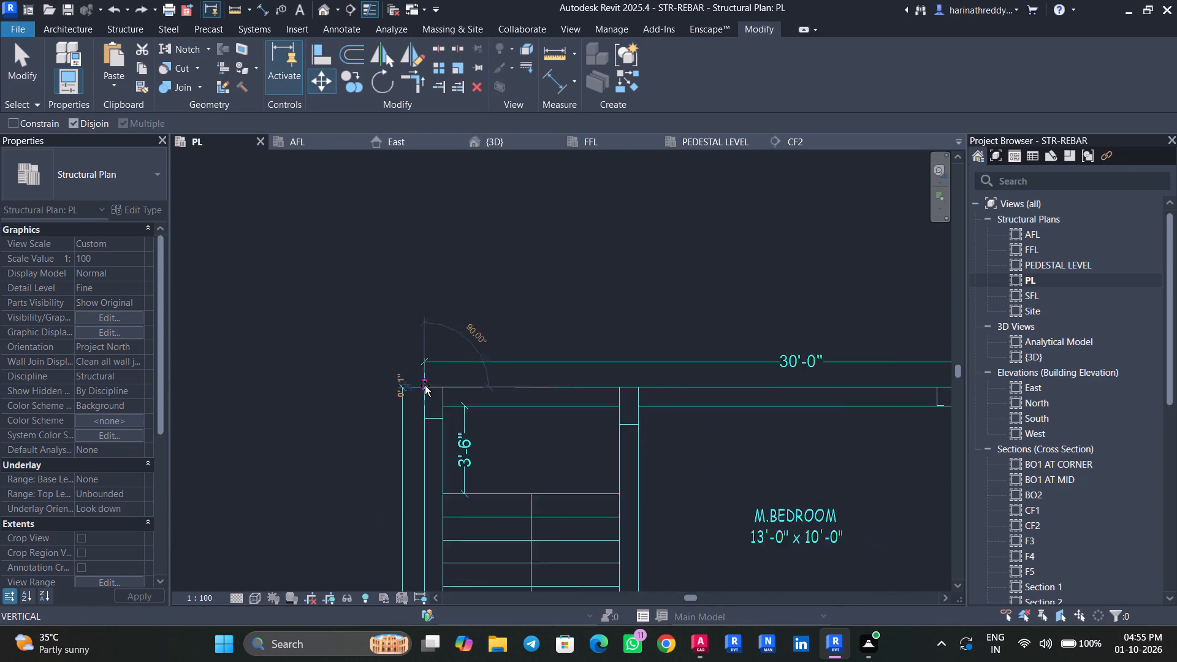
pyautogui.scroll(-14, 425, 386)
pyautogui.scroll(1, 425, 386)
pyautogui.scroll(-11, 425, 386)
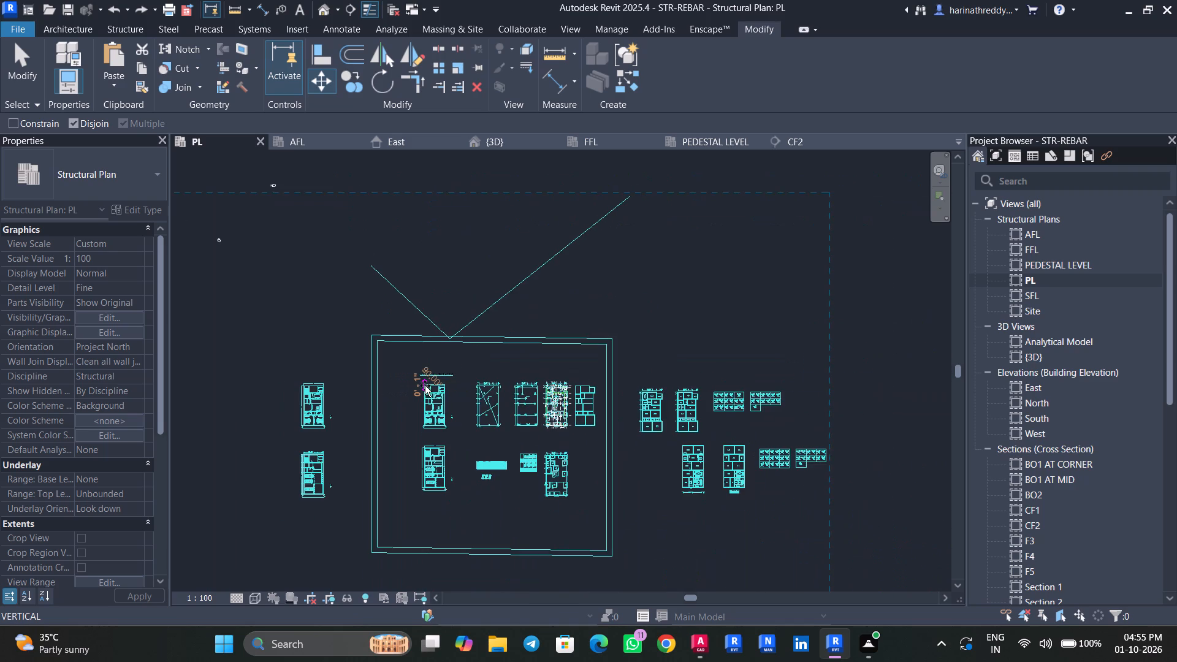
pyautogui.scroll(9, 550, 389)
pyautogui.scroll(-1, 547, 389)
pyautogui.scroll(4, 547, 389)
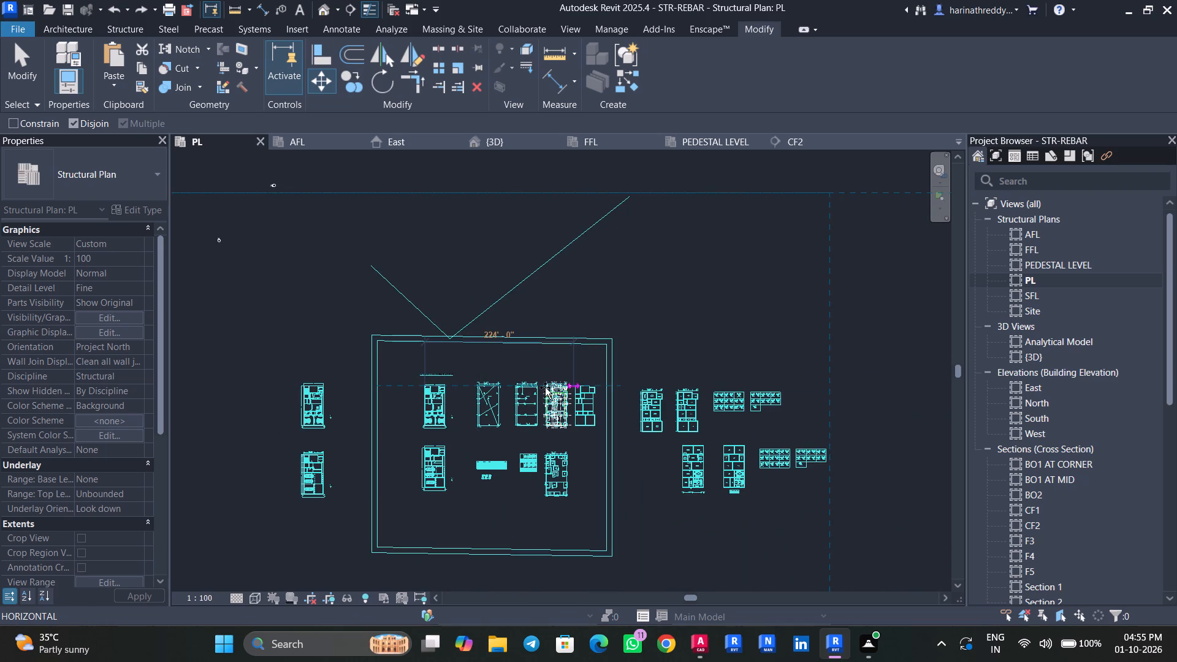
pyautogui.scroll(7, 545, 387)
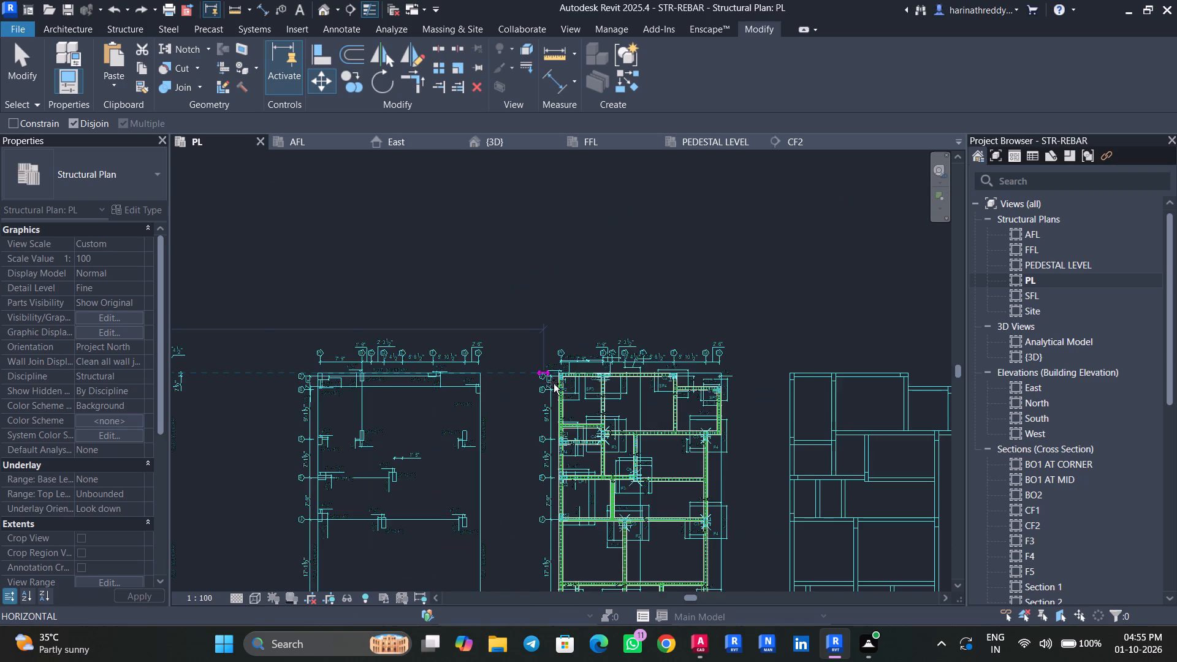
pyautogui.scroll(3, 557, 376)
pyautogui.scroll(-1, 557, 376)
pyautogui.scroll(13, 557, 376)
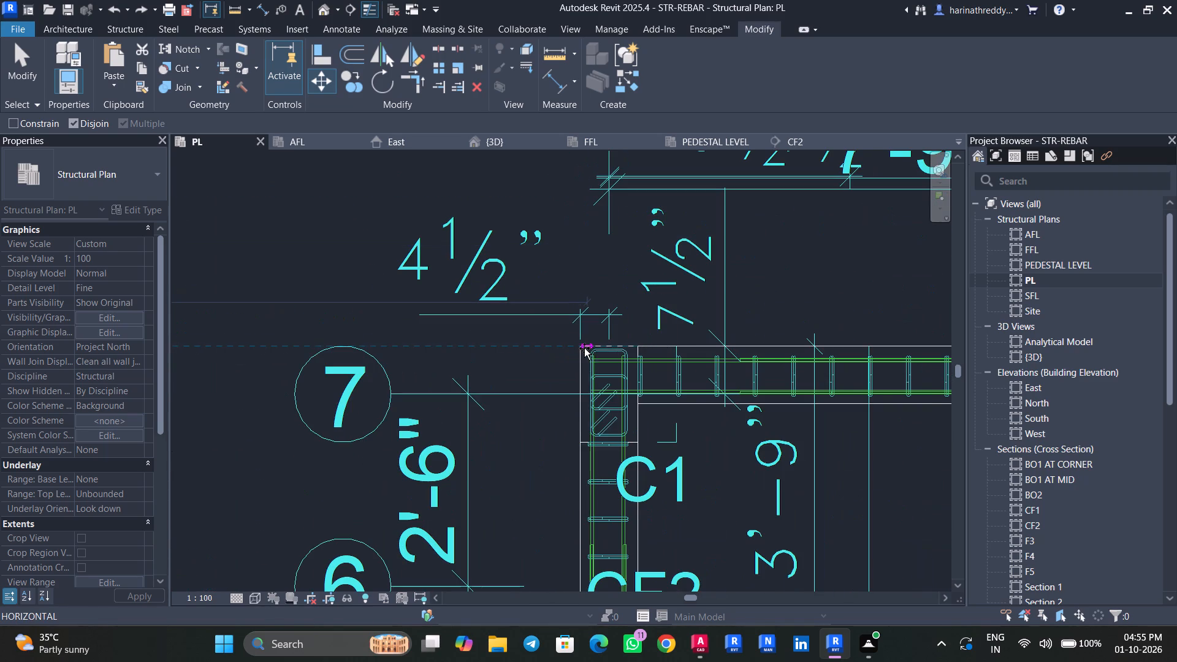
pyautogui.click(579, 346)
pyautogui.scroll(-11, 471, 364)
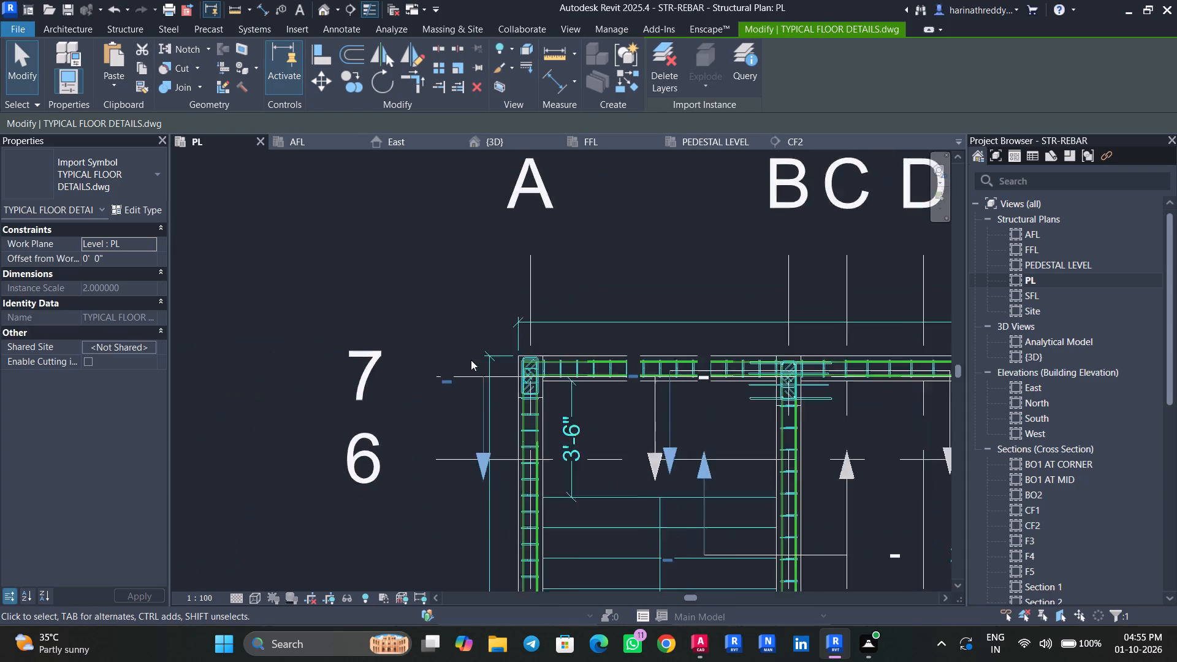
pyautogui.scroll(-6, 471, 360)
pyautogui.scroll(1, 471, 360)
pyautogui.scroll(-9, 471, 360)
pyautogui.press('Escape')
pyautogui.press('Escape')
pyautogui.press('Escape')
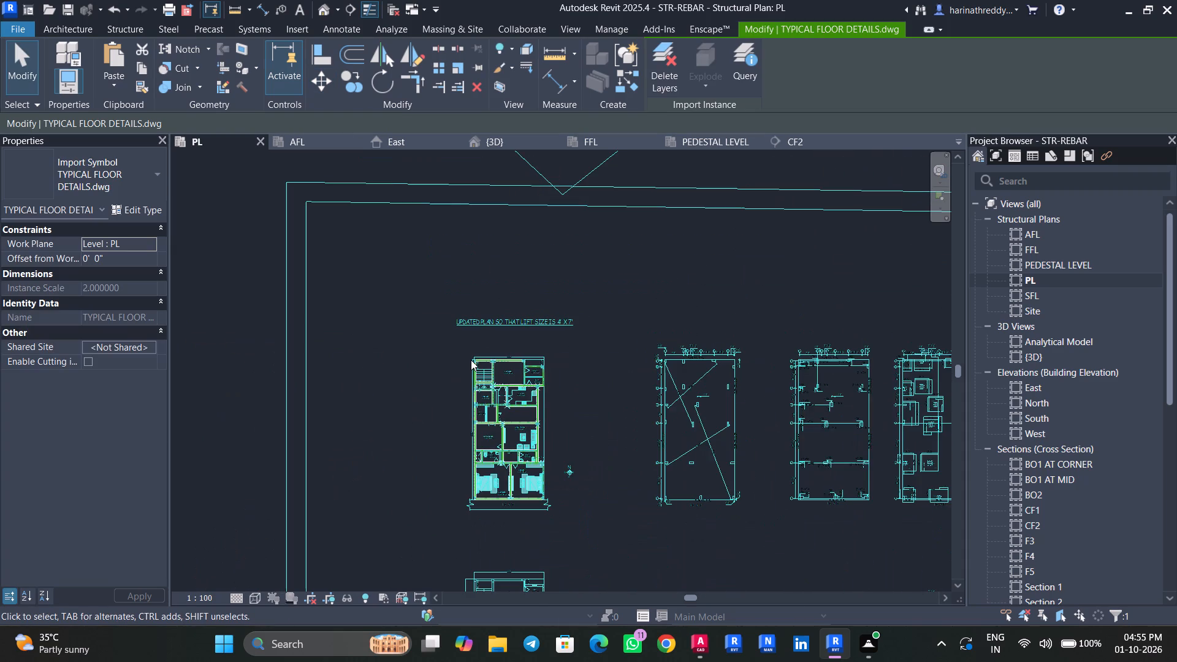
pyautogui.press('Escape')
pyautogui.press('Escape')
pyautogui.press('Escape')
pyautogui.press('Escape')
pyautogui.press('Escape')
# Open the {3D} view and examine how the linked typical floor drawing sits against the reinforced frame.
pyautogui.moveTo(620, 331); pyautogui.dragTo(611, 273, button='middle')
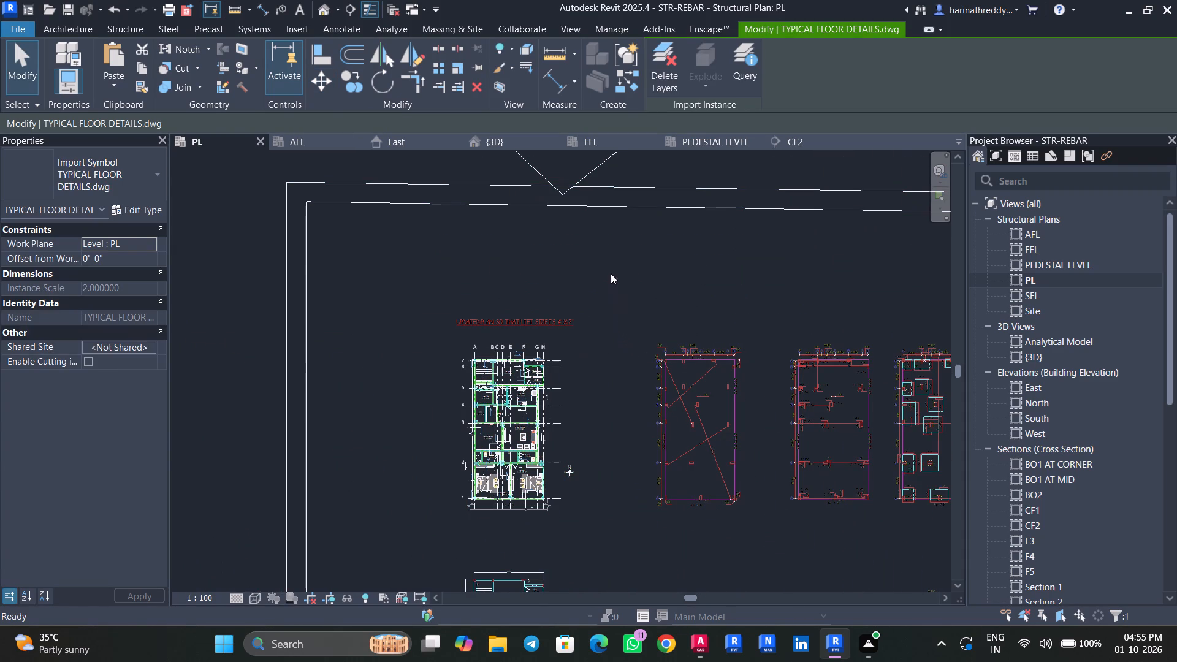
pyautogui.moveTo(611, 273); pyautogui.dragTo(604, 249, button='middle')
pyautogui.click(491, 146)
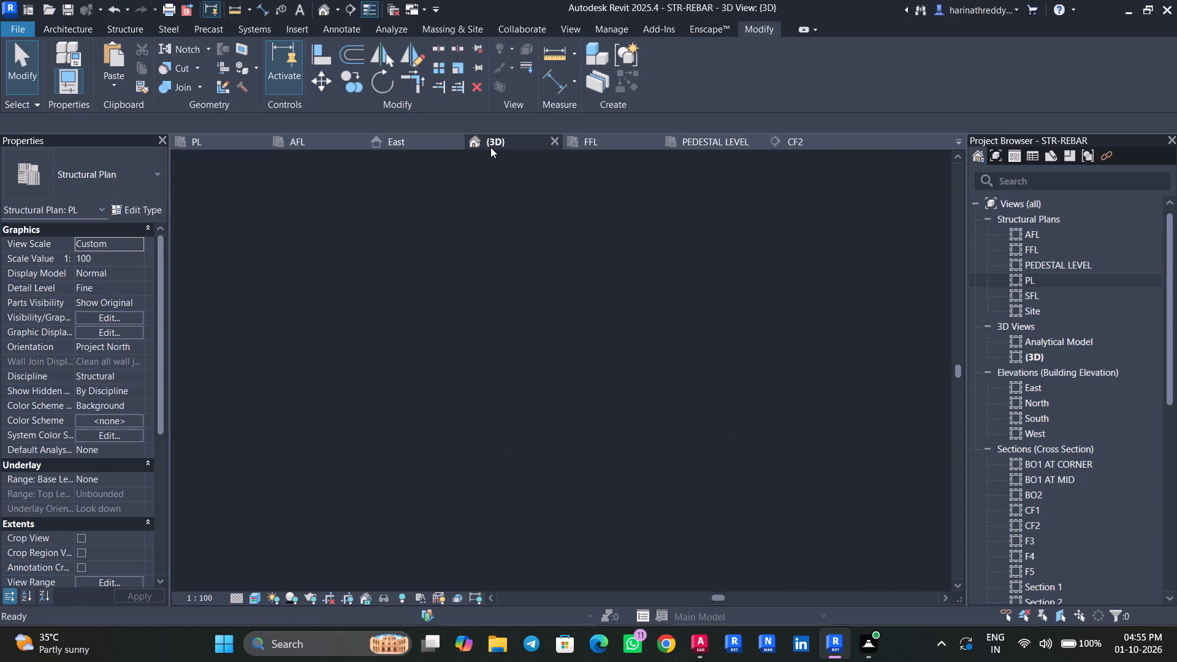
pyautogui.scroll(-9, 375, 305)
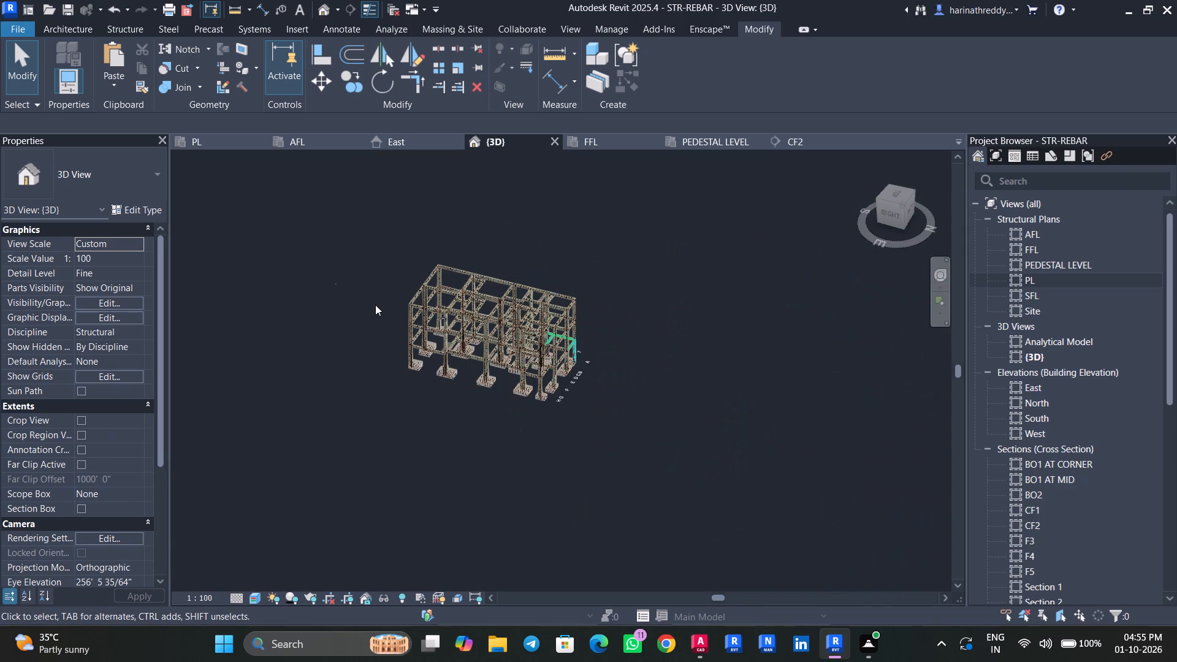
pyautogui.moveTo(312, 323); pyautogui.dragTo(448, 354, button='middle')
pyautogui.scroll(-14, 394, 356)
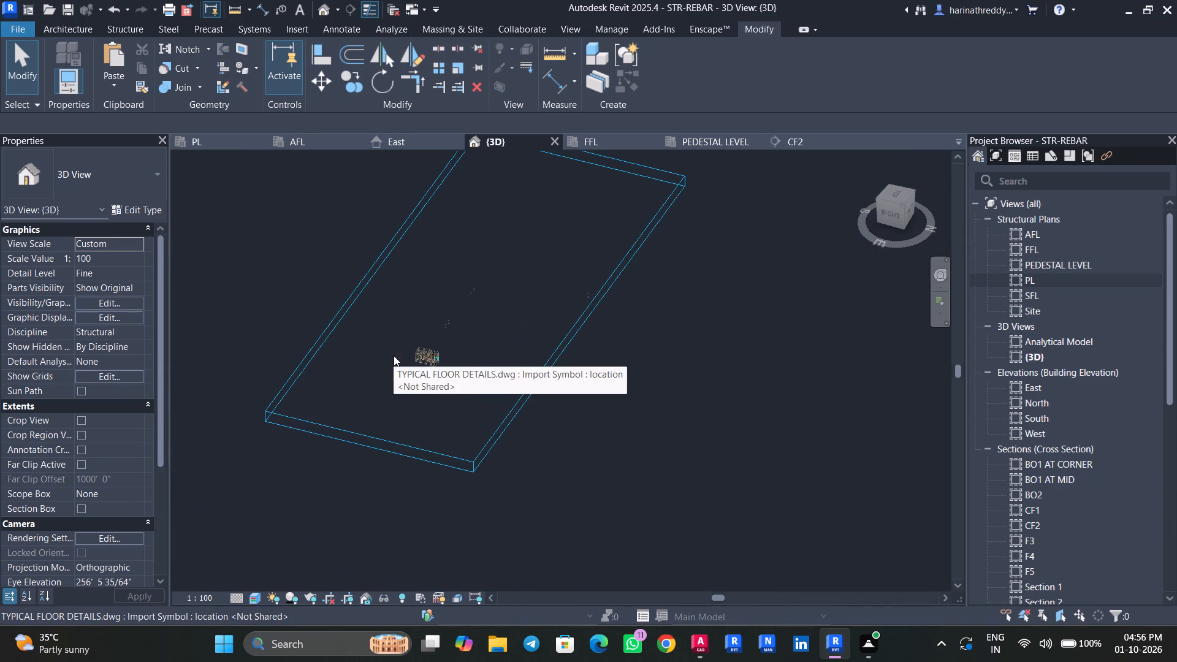
pyautogui.scroll(12, 403, 366)
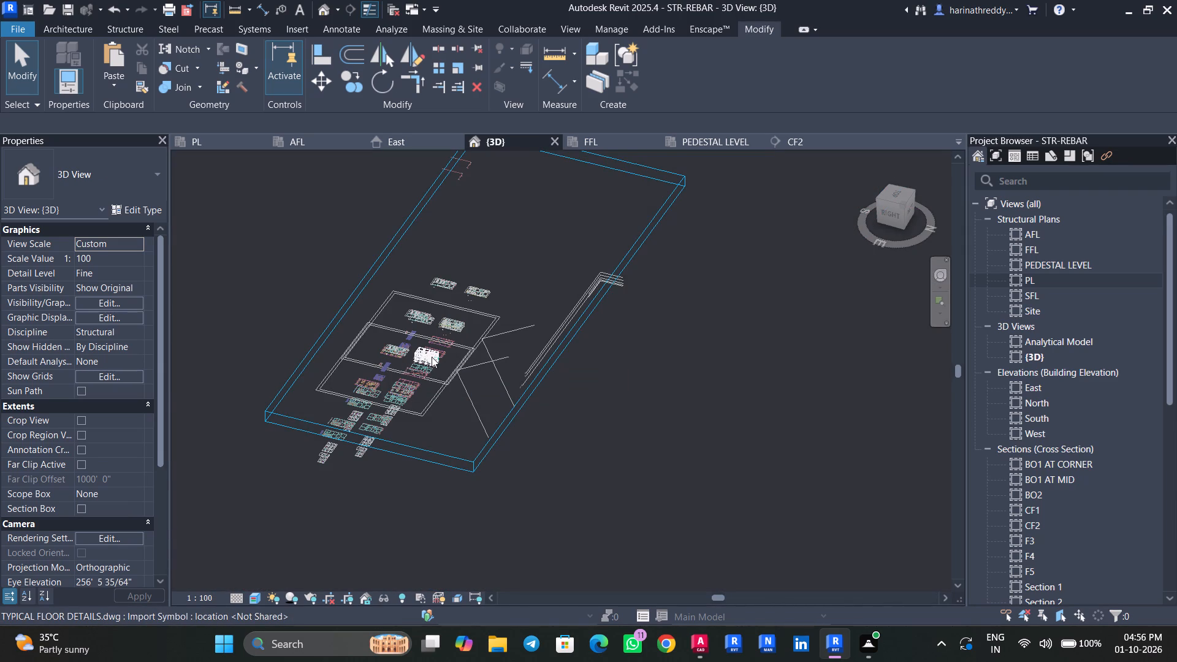
pyautogui.scroll(12, 432, 357)
pyautogui.scroll(-1, 442, 356)
pyautogui.scroll(3, 442, 356)
pyautogui.press('Escape')
pyautogui.press('Escape')
pyautogui.press('Escape')
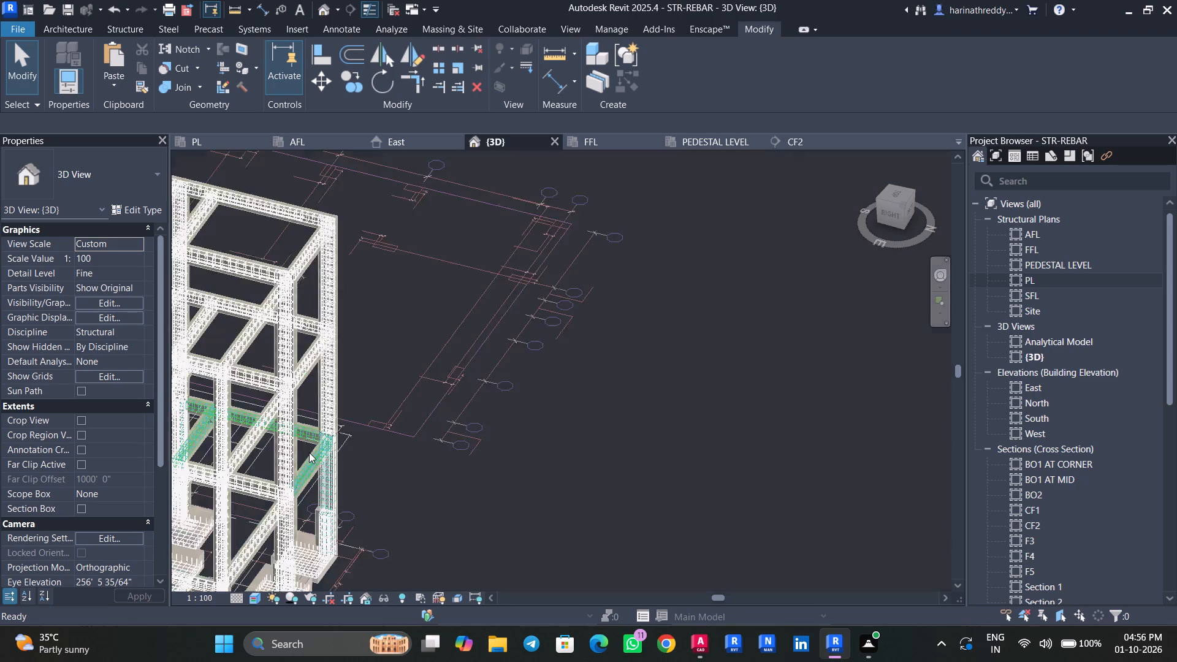
# Open the PL structural plan and examine the beams around the staircase near grids A, B and 5 against the linked floor plan.
pyautogui.scroll(14, 310, 452)
pyautogui.scroll(-13, 301, 432)
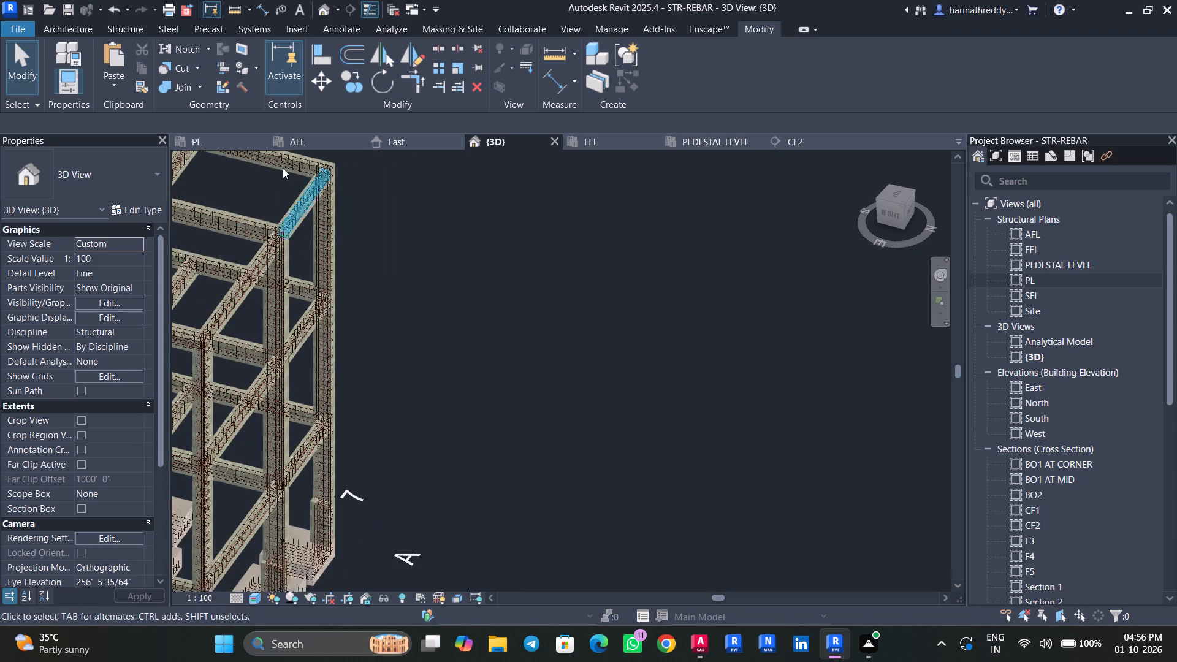
pyautogui.click(195, 143)
pyautogui.scroll(2, 480, 394)
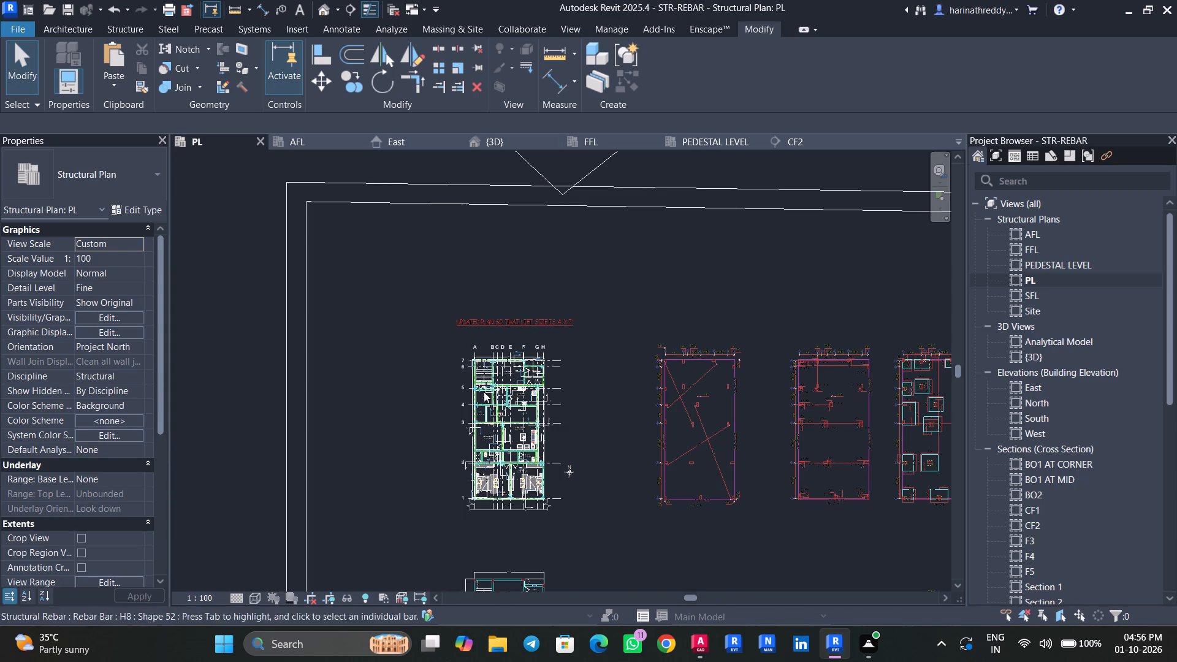
pyautogui.scroll(14, 484, 392)
pyautogui.scroll(3, 475, 330)
pyautogui.moveTo(470, 301); pyautogui.dragTo(470, 342, button='middle')
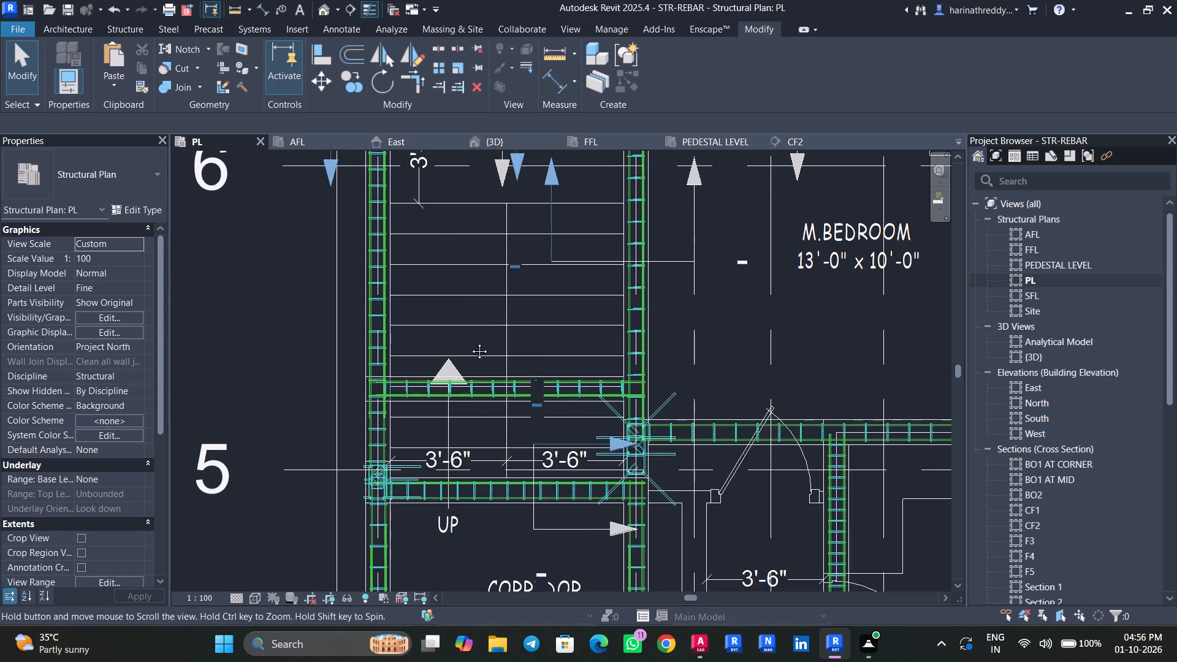
pyautogui.moveTo(470, 342); pyautogui.dragTo(470, 403, button='middle')
pyautogui.moveTo(470, 403); pyautogui.dragTo(468, 288, button='middle')
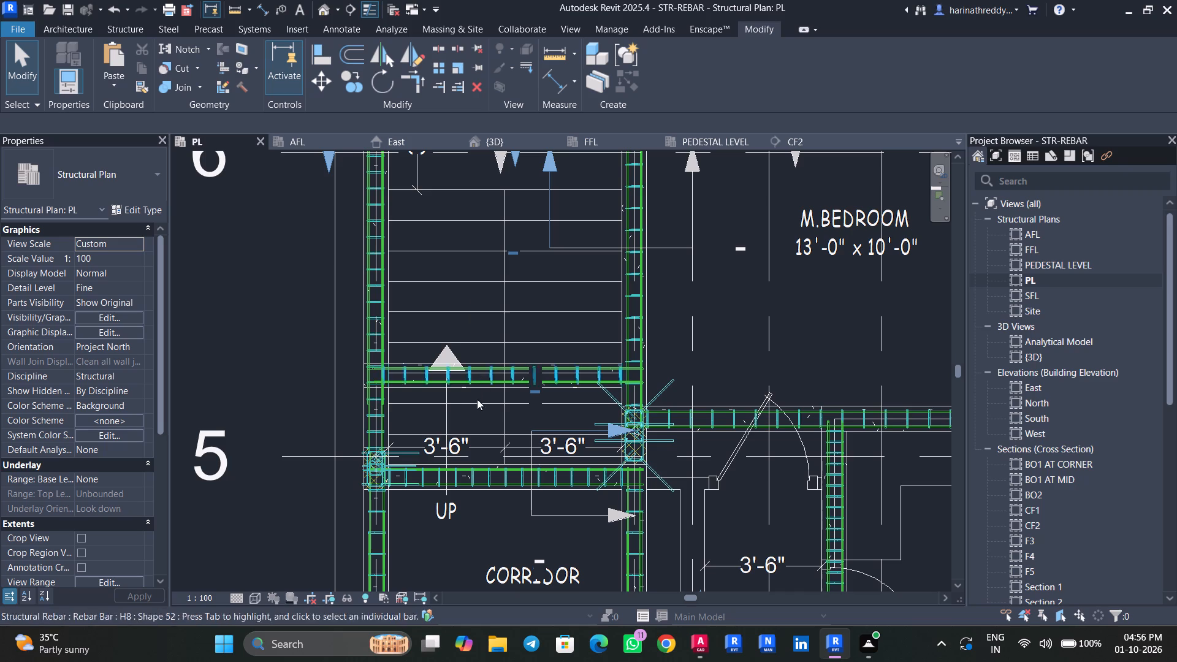
pyautogui.press('Escape')
pyautogui.press('Escape')
pyautogui.scroll(-11, 468, 414)
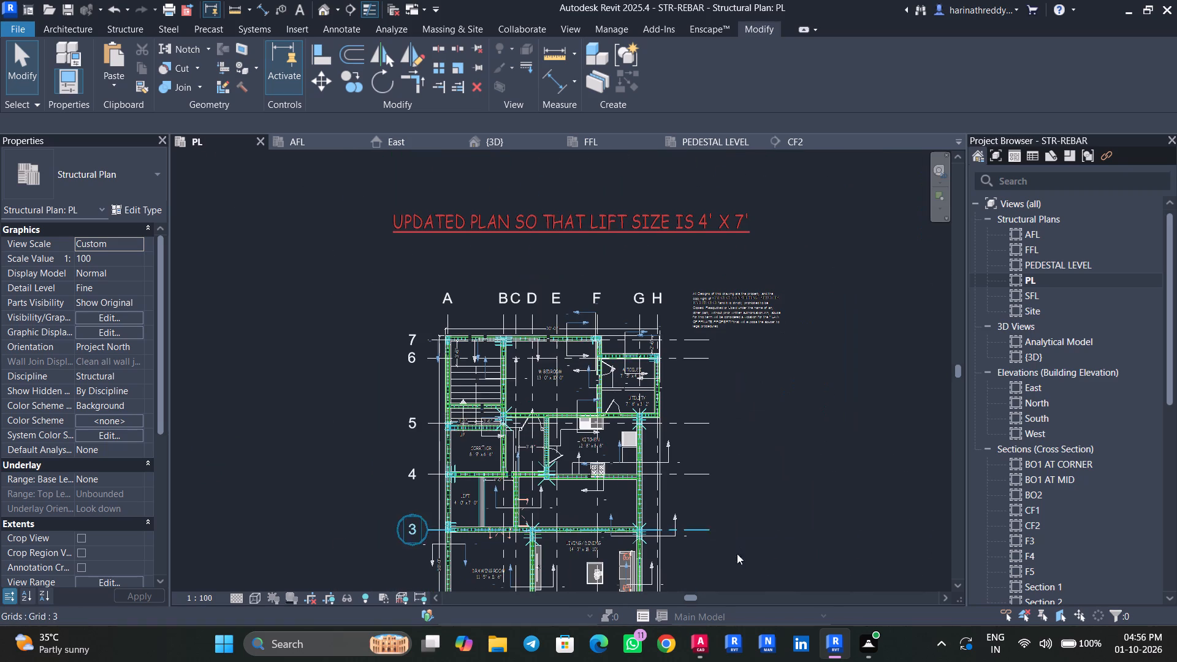
# Switch to AutoCAD and examine the staircase and corridor area of the updated floor plan in TYPICAL FLOOR DETAILS.dwg.
pyautogui.click(693, 643)
pyautogui.scroll(-11, 332, 405)
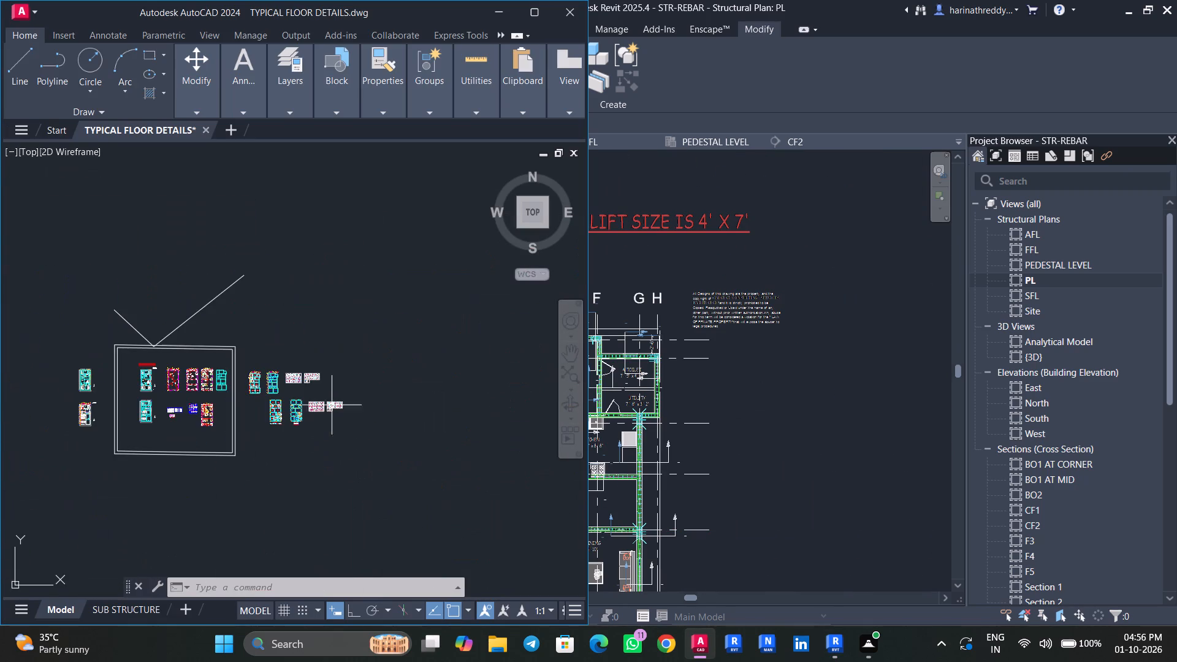
pyautogui.scroll(4, 207, 381)
pyautogui.moveTo(259, 417); pyautogui.dragTo(598, 459, button='middle')
pyautogui.moveTo(229, 448); pyautogui.dragTo(372, 454, button='middle')
pyautogui.scroll(1, 292, 377)
pyautogui.scroll(-1, 291, 376)
pyautogui.scroll(4, 288, 375)
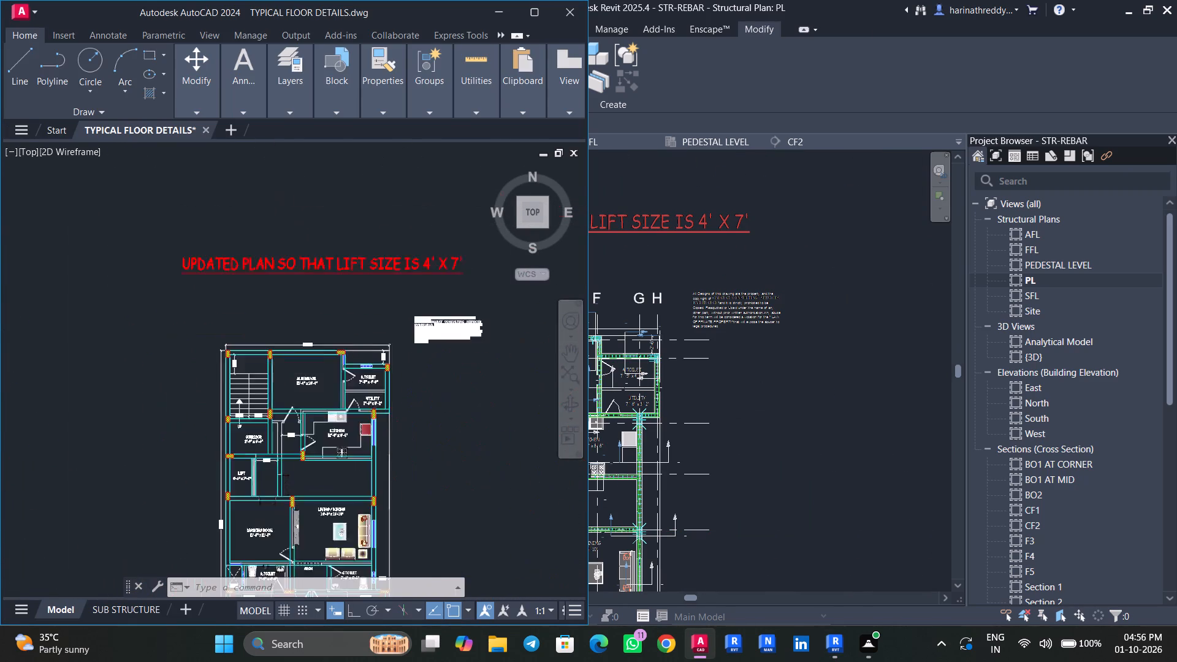
pyautogui.scroll(1, 276, 370)
pyautogui.moveTo(261, 406); pyautogui.dragTo(305, 363, button='middle')
pyautogui.scroll(1, 261, 406)
pyautogui.moveTo(249, 428); pyautogui.dragTo(284, 380, button='middle')
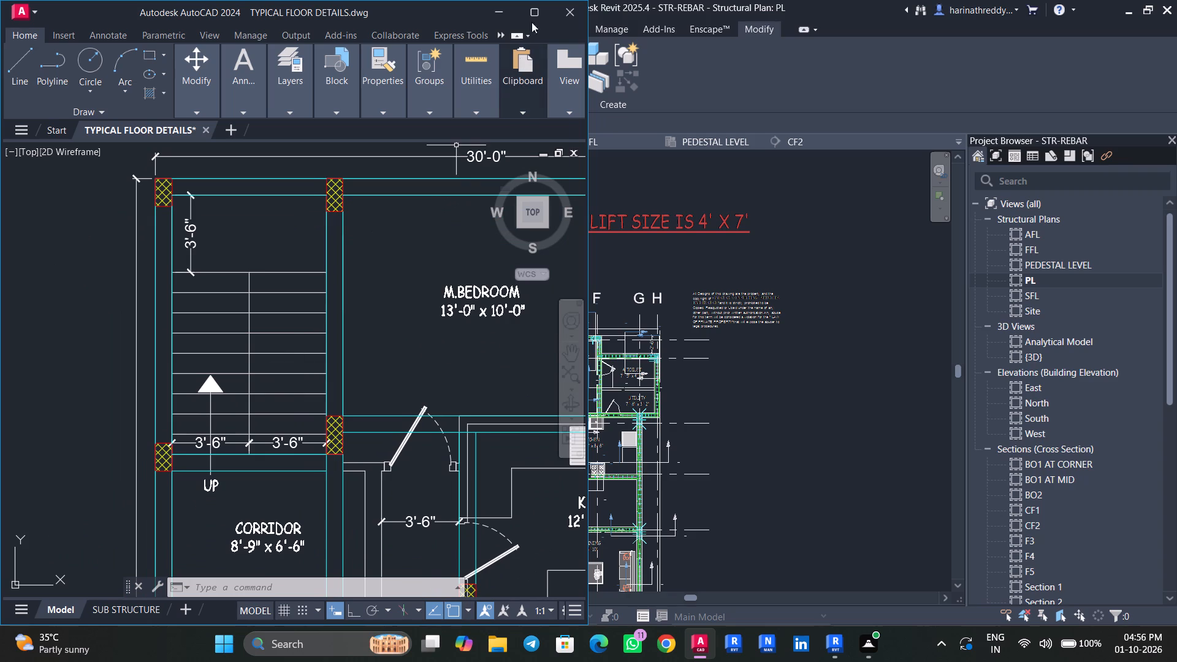
# Return to Revit and select the beam crossing the stair flight above grid 5 to inspect its type and position.
pyautogui.click(497, 12)
pyautogui.scroll(9, 479, 404)
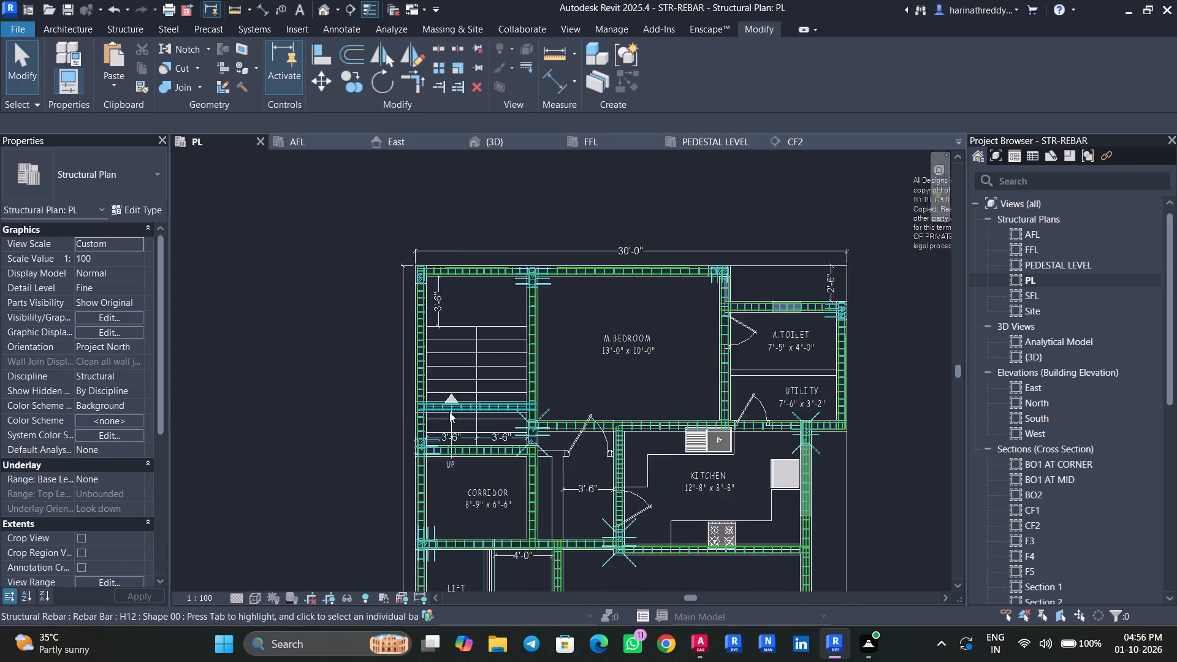
pyautogui.scroll(4, 482, 398)
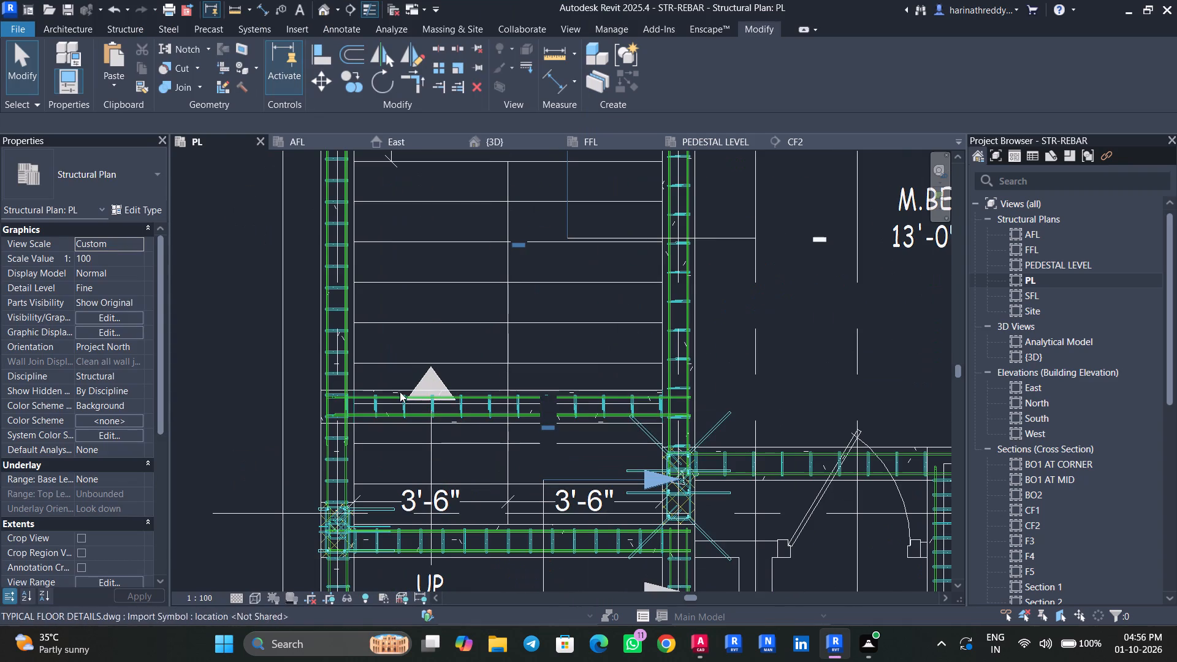
pyautogui.click(383, 387)
pyautogui.scroll(-3, 383, 387)
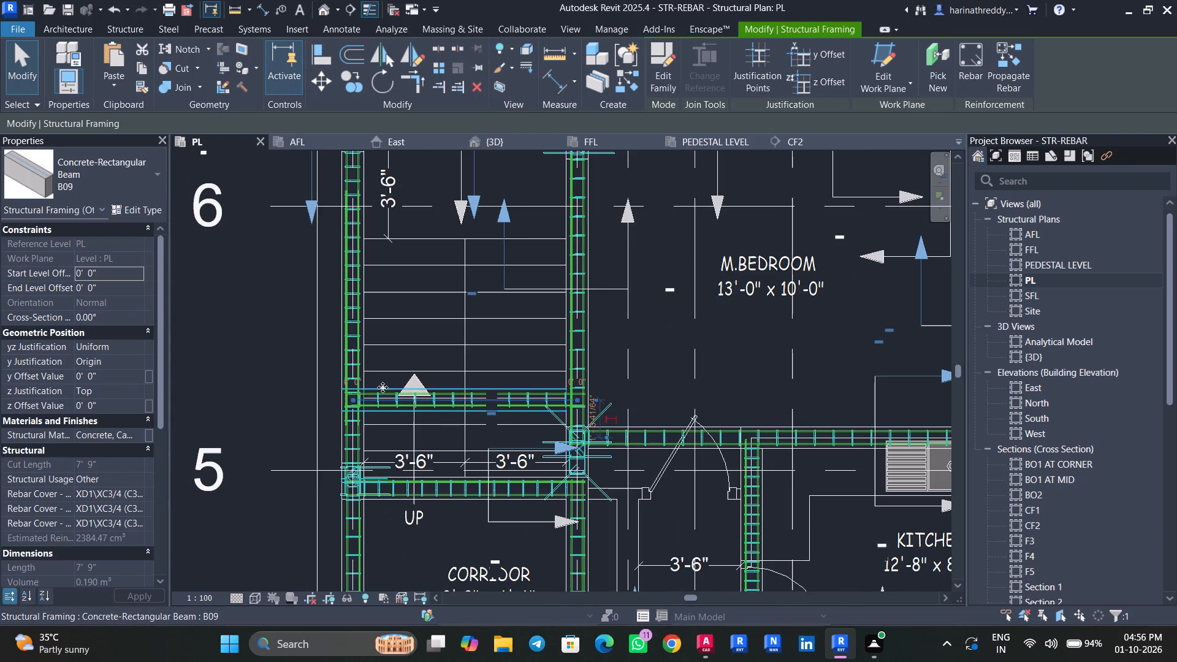
pyautogui.scroll(-3, 383, 387)
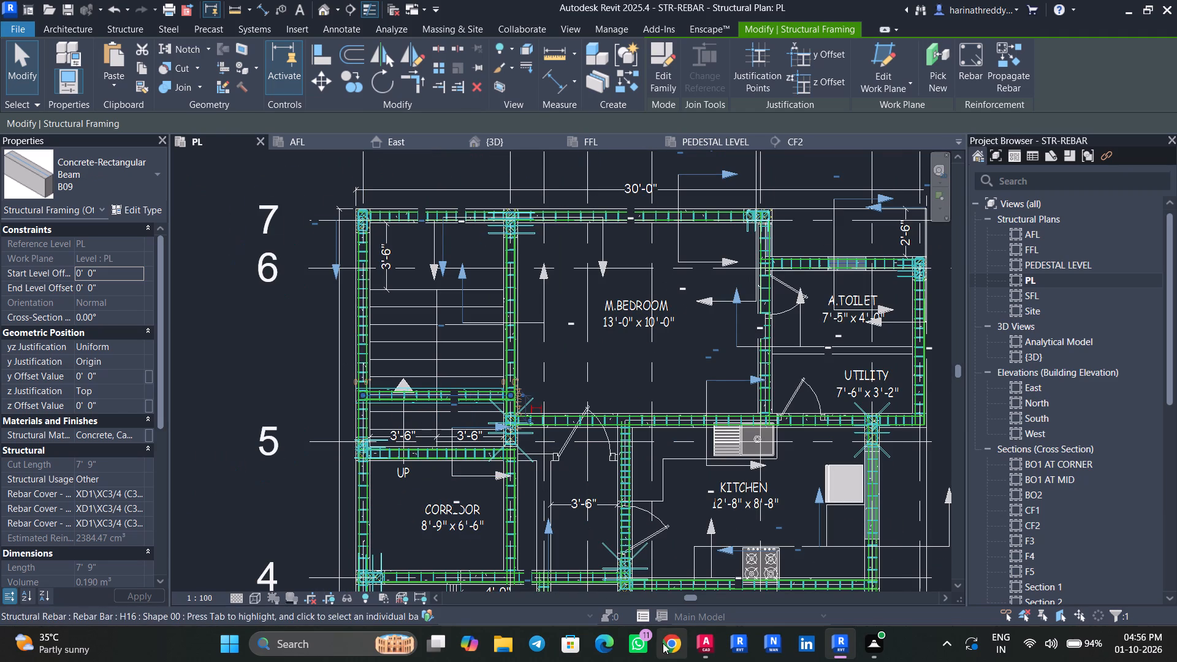
# Look through the column and footing layouts in the AutoCAD drawing and compare them with the staircase area on level PL.
pyautogui.click(701, 650)
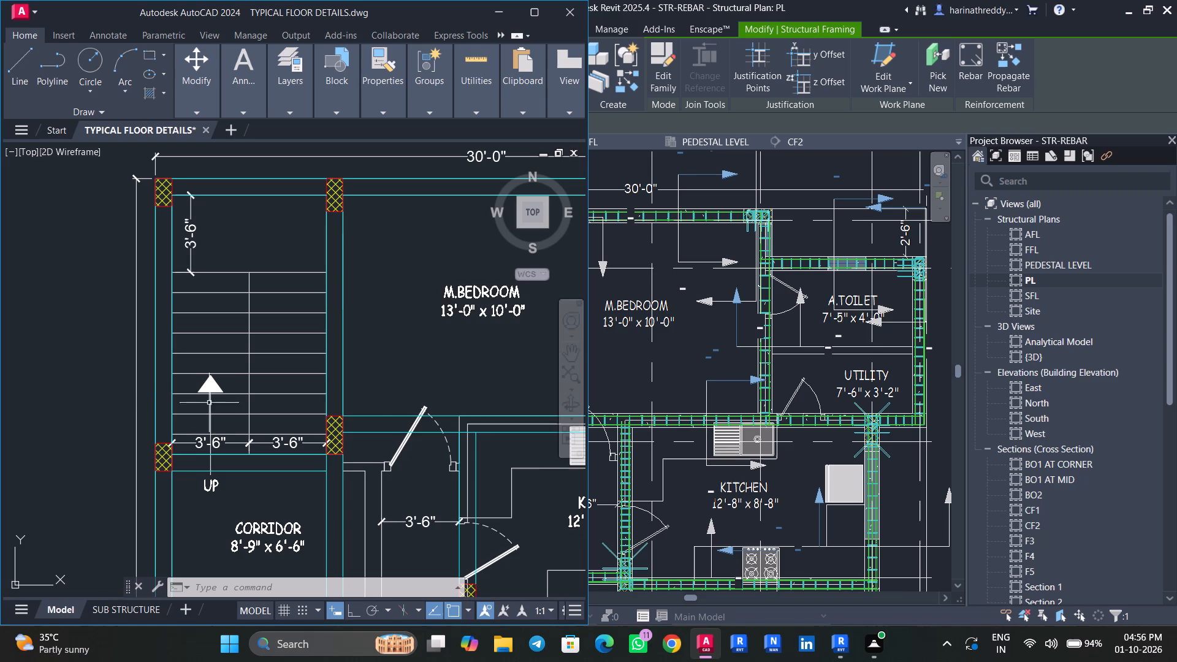
pyautogui.moveTo(376, 430); pyautogui.dragTo(306, 364, button='middle')
pyautogui.scroll(-5, 301, 363)
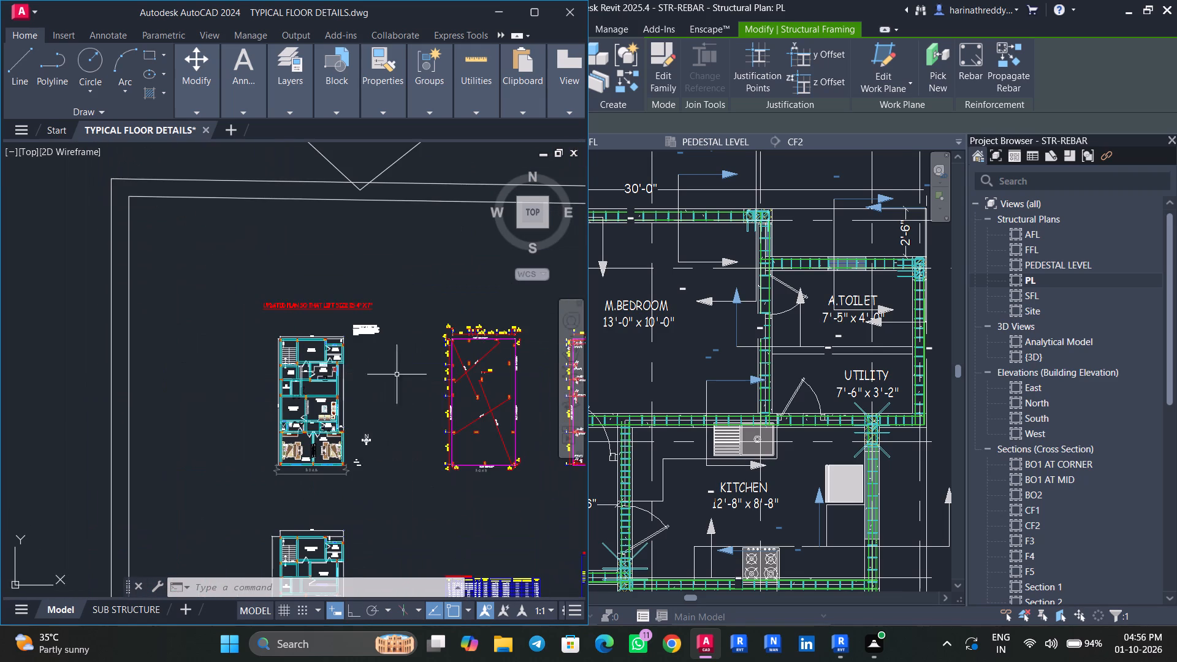
pyautogui.moveTo(393, 379); pyautogui.dragTo(178, 397, button='middle')
pyautogui.moveTo(365, 403); pyautogui.dragTo(175, 433, button='middle')
pyautogui.scroll(1, 254, 437)
pyautogui.moveTo(254, 437); pyautogui.dragTo(375, 441, button='middle')
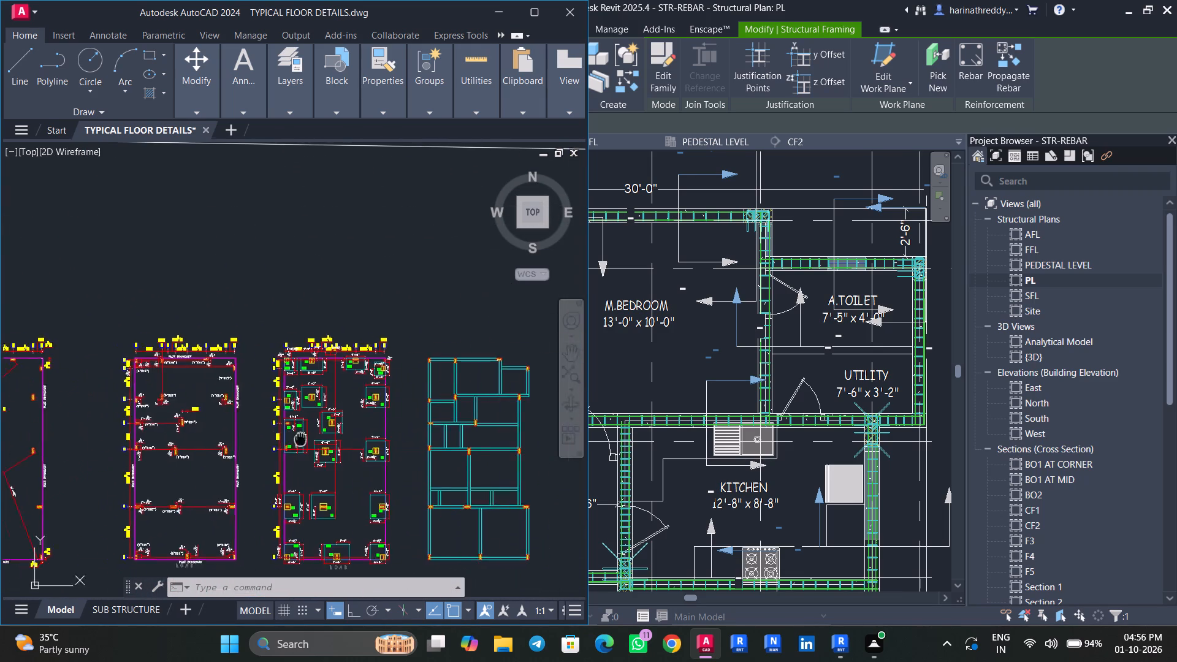
pyautogui.moveTo(375, 441); pyautogui.dragTo(433, 441, button='middle')
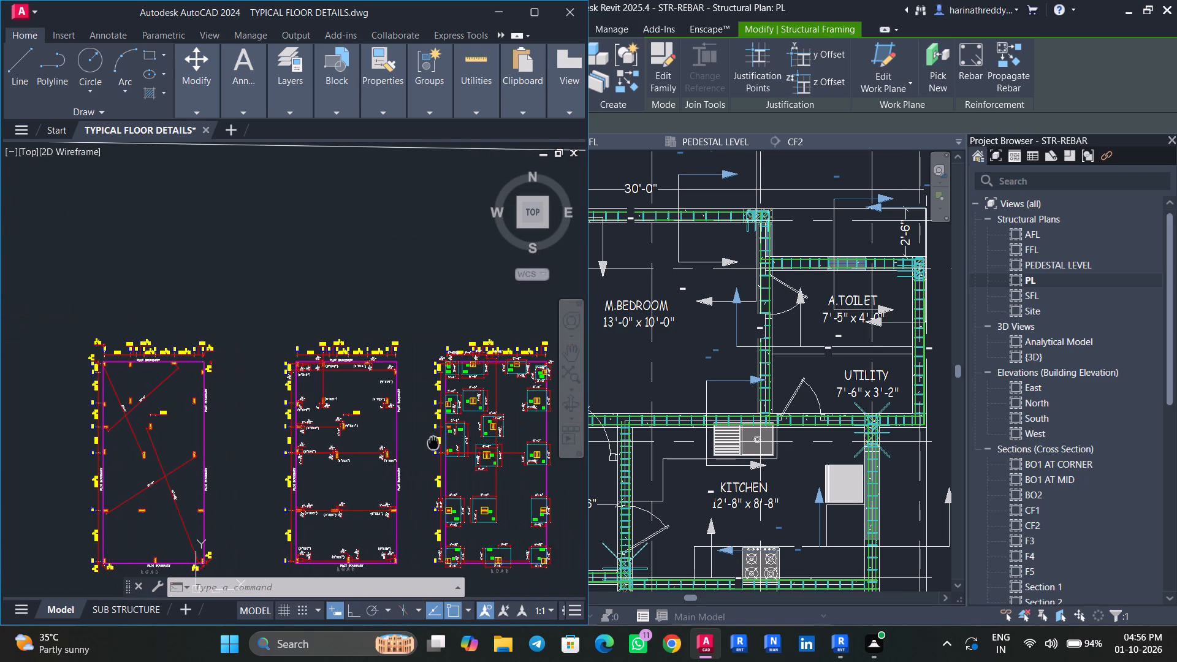
pyautogui.moveTo(433, 441); pyautogui.dragTo(432, 441, button='middle')
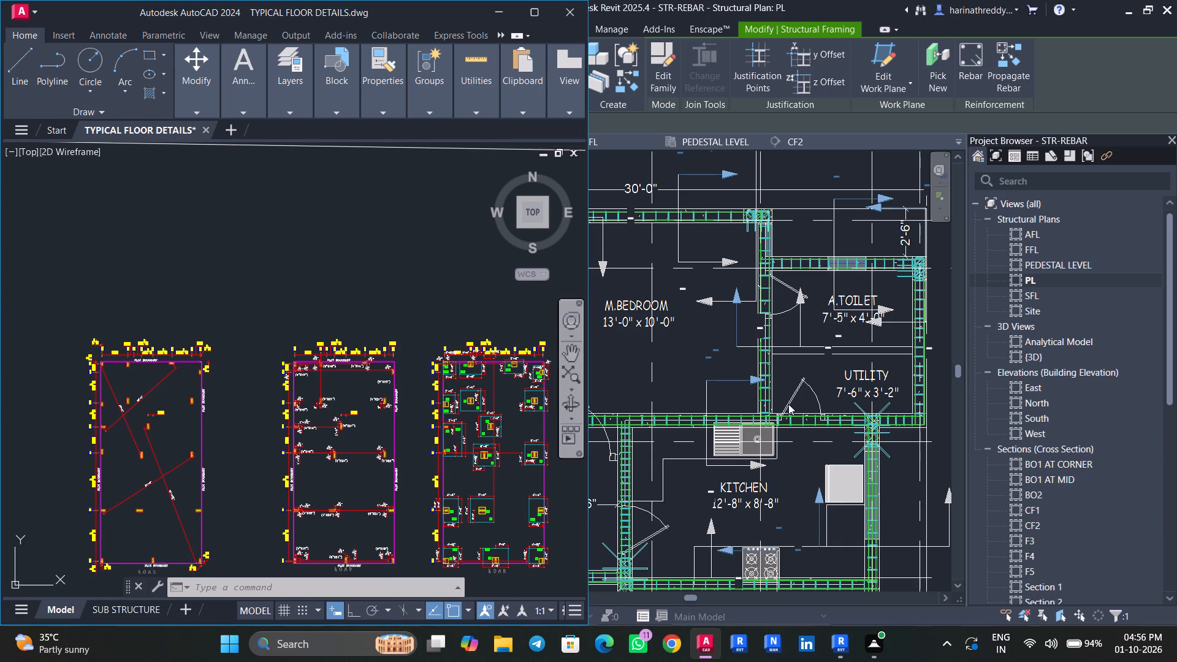
pyautogui.scroll(-4, 787, 404)
pyautogui.moveTo(658, 443); pyautogui.dragTo(740, 433, button='middle')
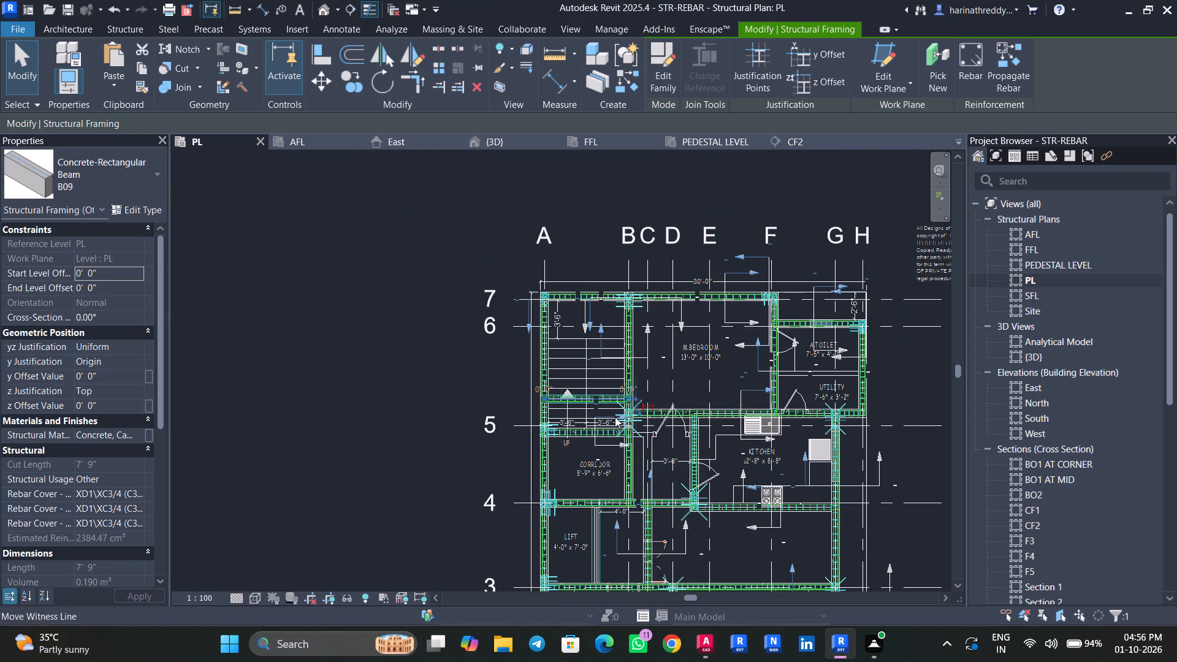
pyautogui.scroll(9, 608, 415)
pyautogui.scroll(-4, 595, 441)
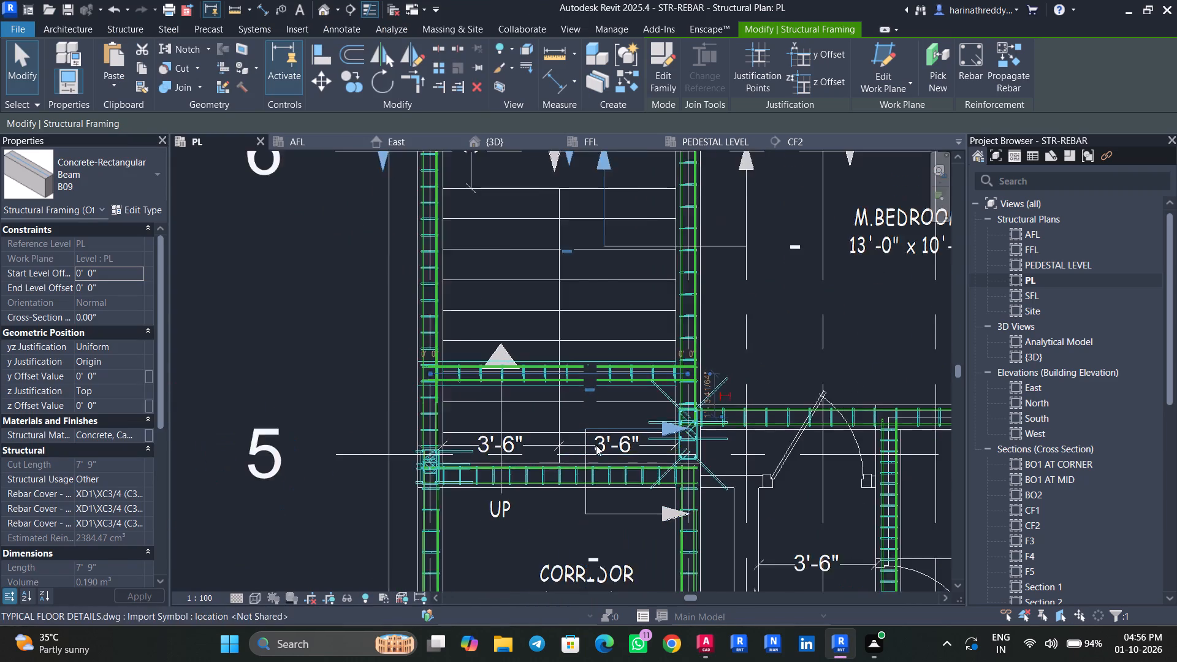
# Examine the beam layouts in the AutoCAD drawing, checking beam sizes and positions around the staircase.
pyautogui.click(698, 642)
pyautogui.scroll(-1, 272, 384)
pyautogui.scroll(1, 272, 384)
pyautogui.scroll(-1, 272, 384)
pyautogui.moveTo(365, 416); pyautogui.dragTo(246, 412, button='middle')
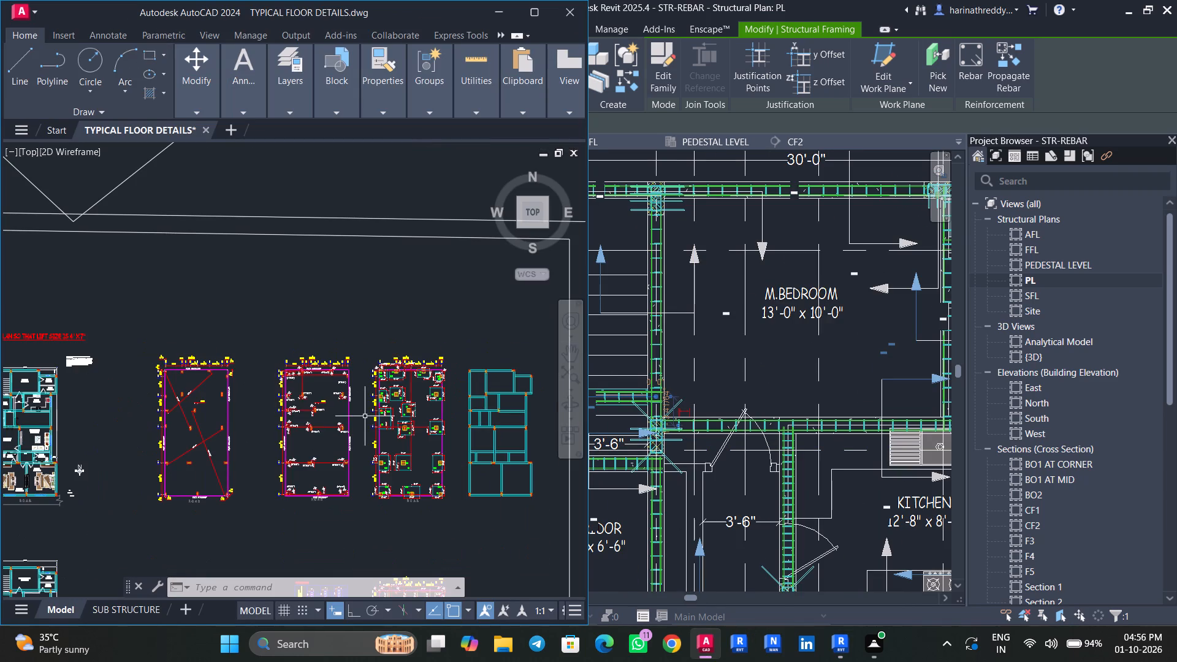
pyautogui.moveTo(246, 412); pyautogui.dragTo(245, 411, button='middle')
pyautogui.moveTo(479, 430); pyautogui.dragTo(205, 431, button='middle')
pyautogui.scroll(3, 433, 422)
pyautogui.moveTo(439, 426); pyautogui.dragTo(379, 426, button='middle')
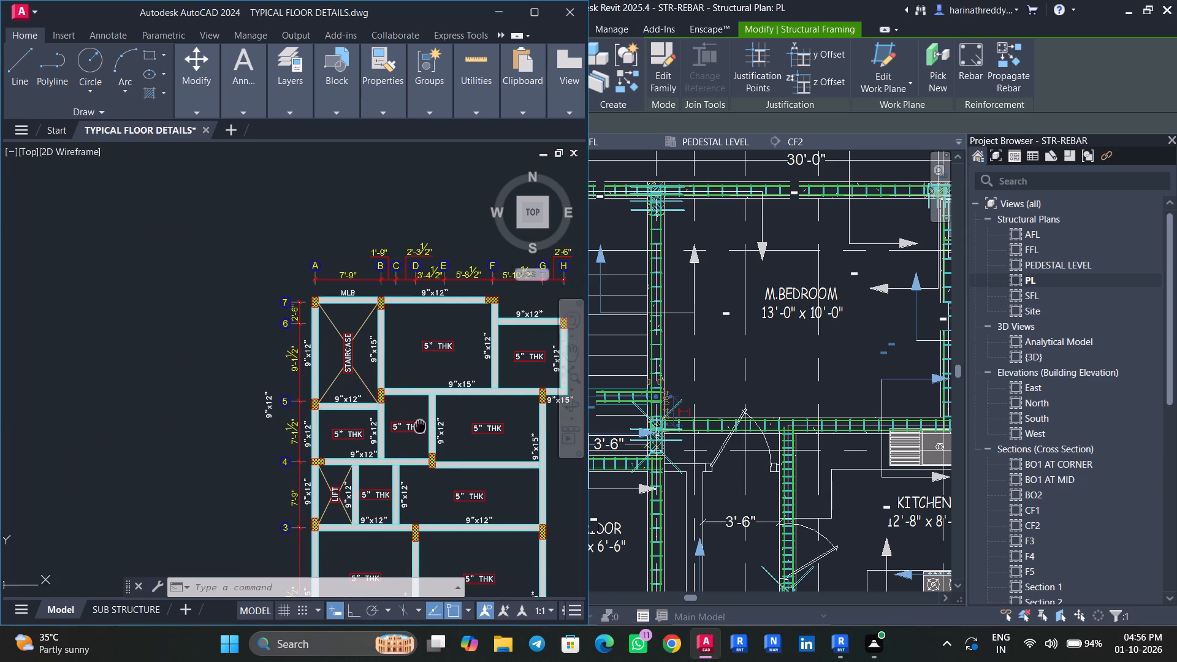
pyautogui.moveTo(379, 426); pyautogui.dragTo(321, 426, button='middle')
pyautogui.scroll(1, 320, 425)
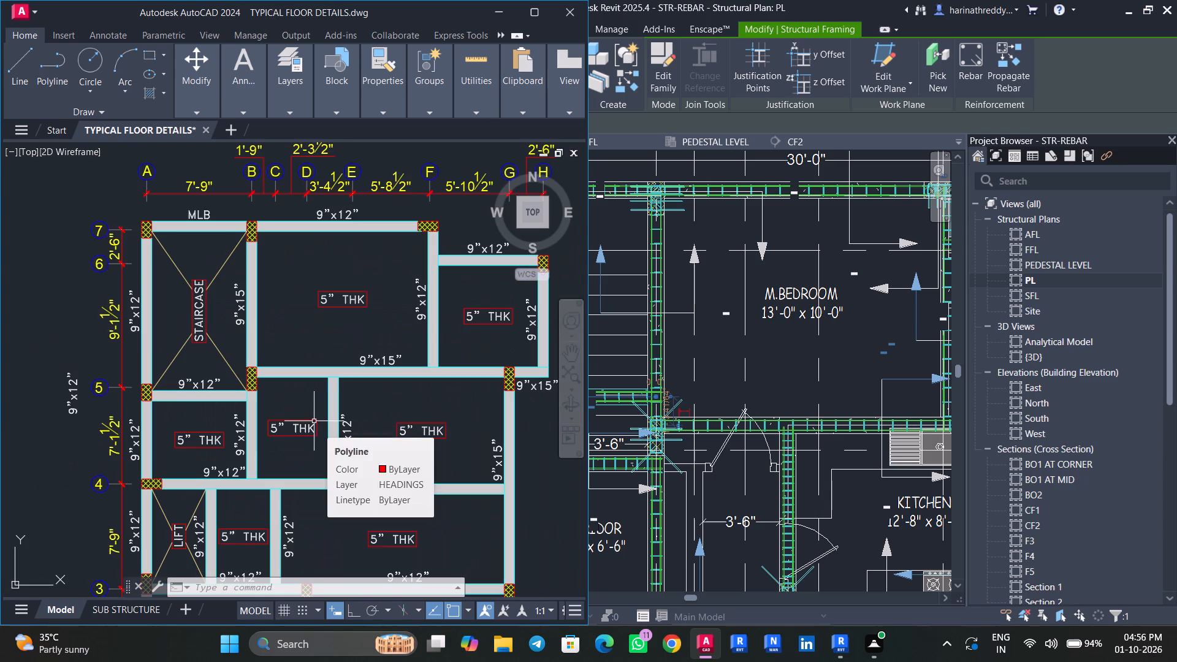
pyautogui.scroll(-3, 314, 421)
pyautogui.scroll(1, 314, 421)
pyautogui.moveTo(372, 420); pyautogui.dragTo(201, 420, button='middle')
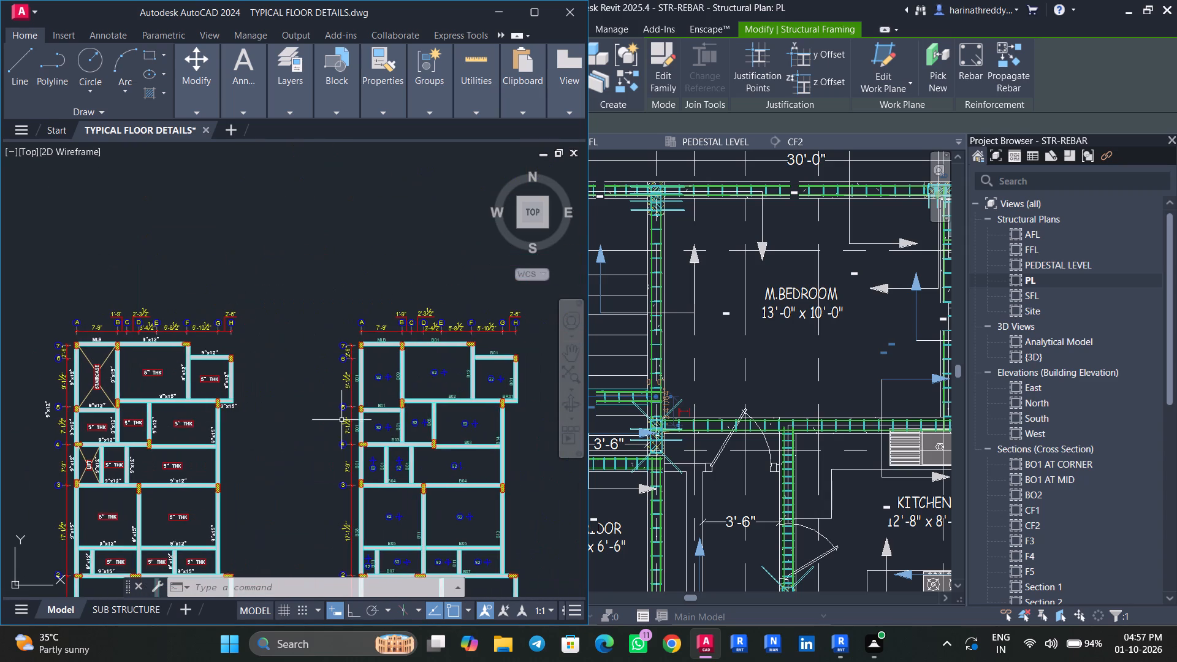
pyautogui.scroll(-2, 346, 417)
pyautogui.moveTo(344, 419); pyautogui.dragTo(411, 226, button='middle')
pyautogui.scroll(1, 411, 226)
pyautogui.moveTo(492, 441); pyautogui.dragTo(434, 382, button='middle')
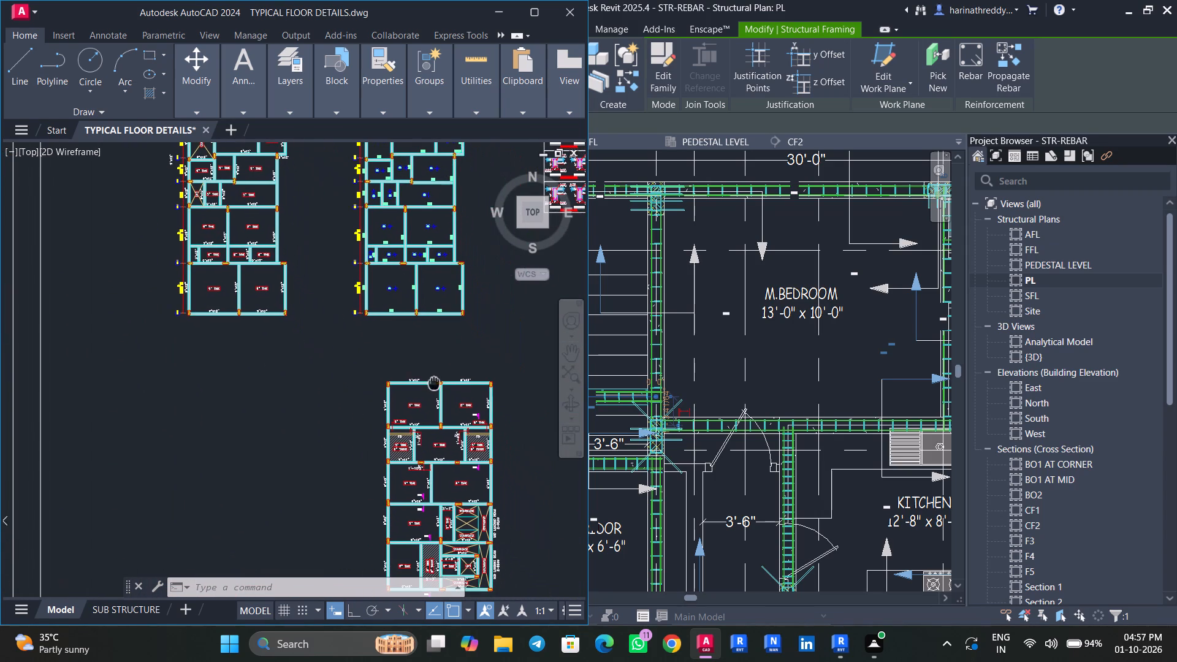
# Compare the overall PL beam arrangement in Revit with the gridded AutoCAD beam layout, focusing on the staircase bay between grids 5 and 7.
pyautogui.click(486, 10)
pyautogui.scroll(-4, 365, 320)
pyautogui.scroll(1, 365, 320)
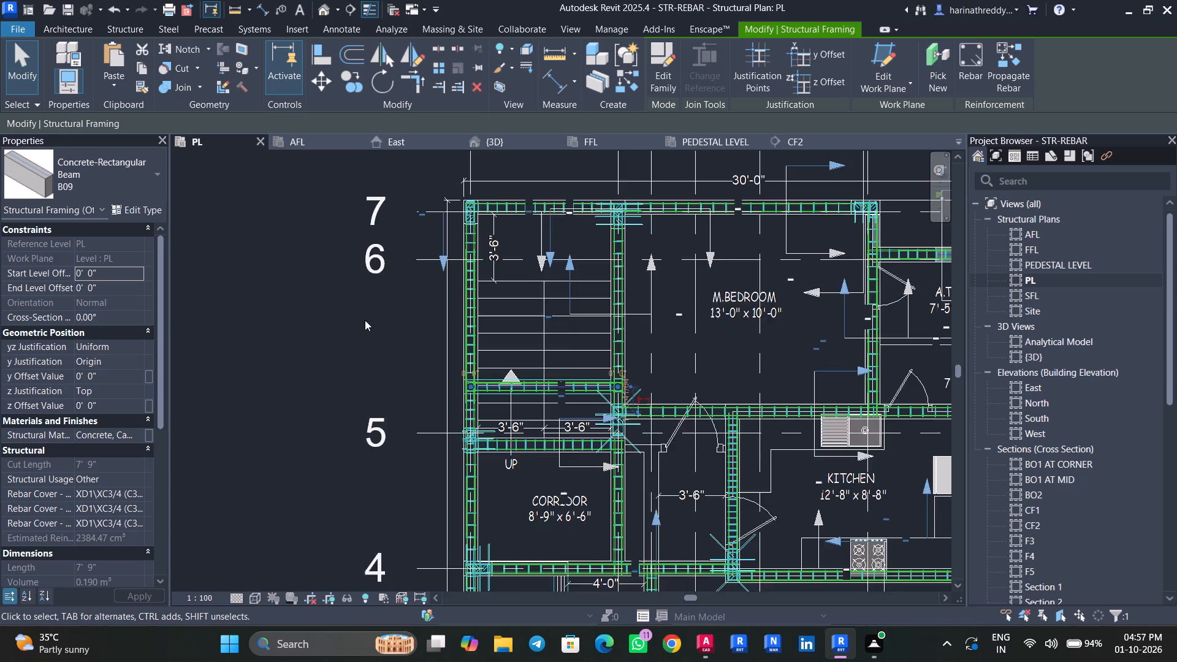
pyautogui.scroll(-5, 365, 320)
pyautogui.moveTo(644, 413); pyautogui.dragTo(654, 273, button='middle')
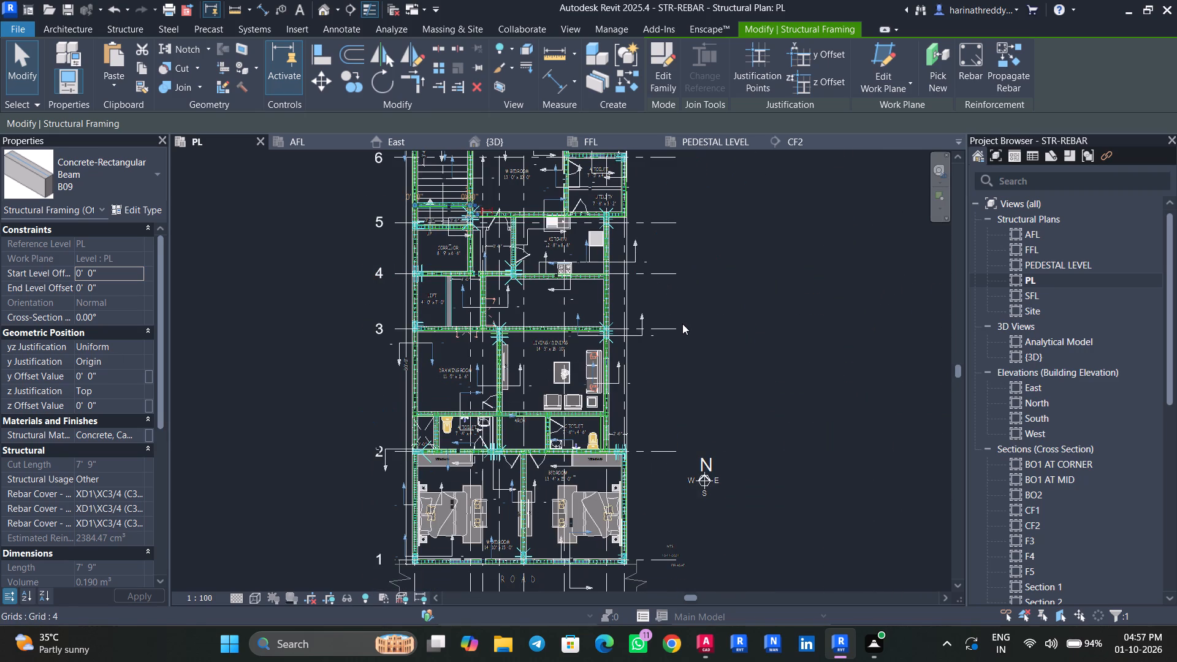
pyautogui.moveTo(680, 310); pyautogui.dragTo(693, 368, button='middle')
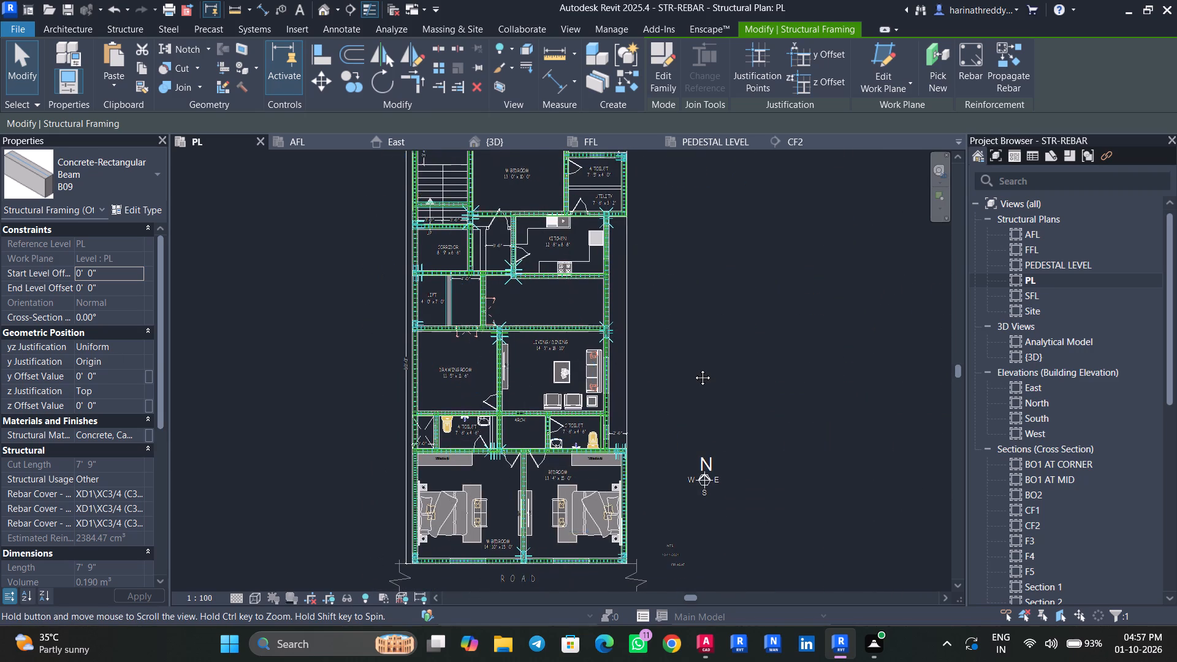
pyautogui.click(715, 647)
pyautogui.scroll(-1, 164, 343)
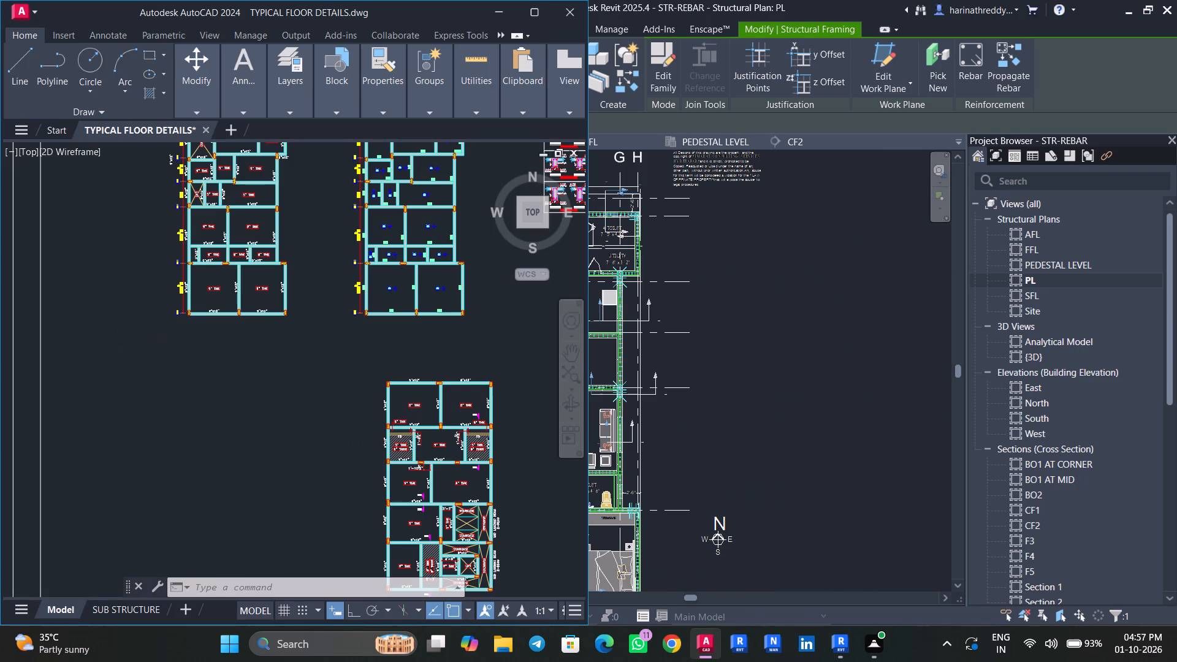
pyautogui.scroll(4, 182, 219)
pyautogui.moveTo(187, 213); pyautogui.dragTo(193, 294, button='middle')
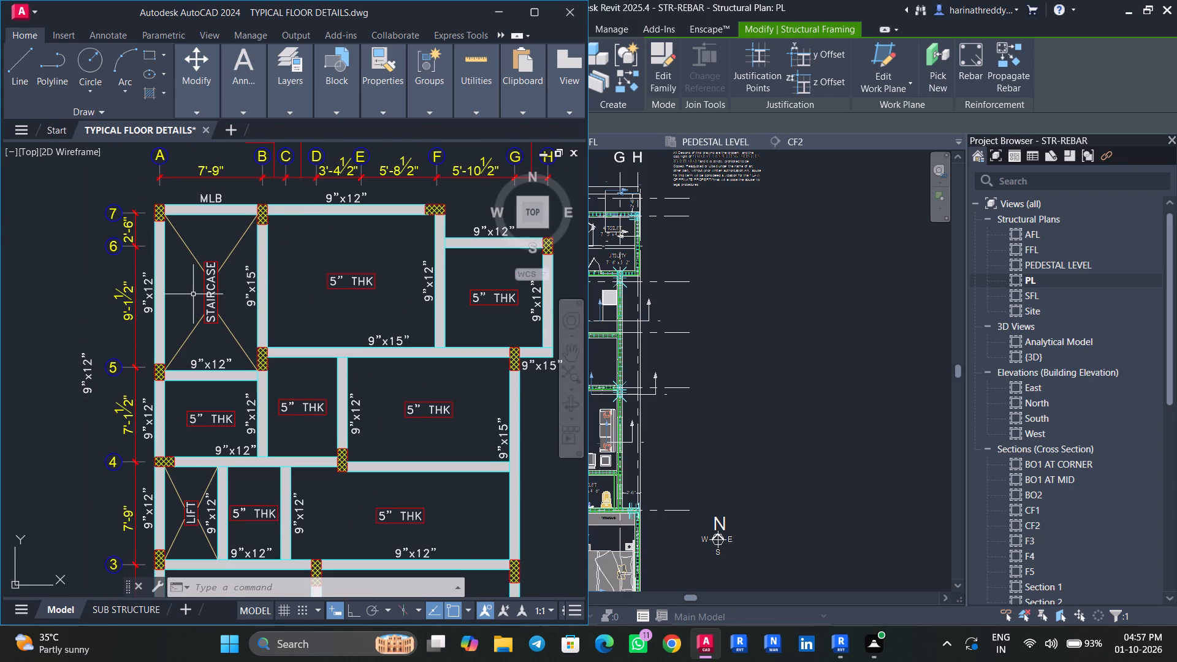
# In Revit, delete the extra B09 beam crossing the staircase between grids A and B, just above grid 5, on level PL.
pyautogui.click(498, 13)
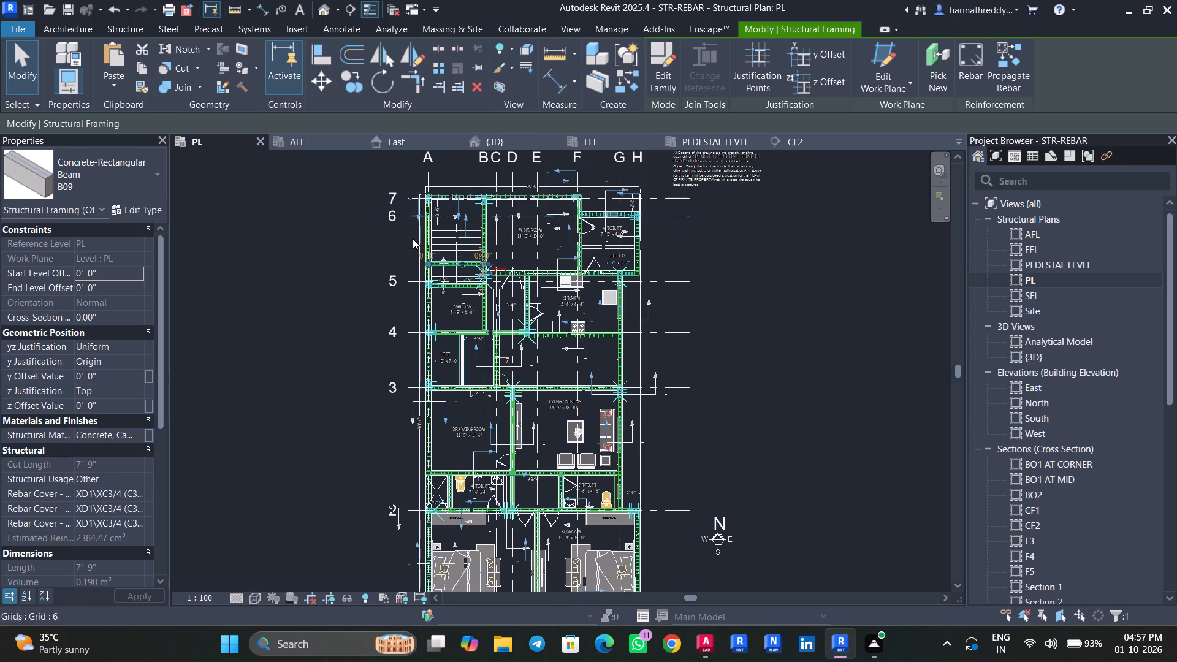
pyautogui.scroll(10, 459, 270)
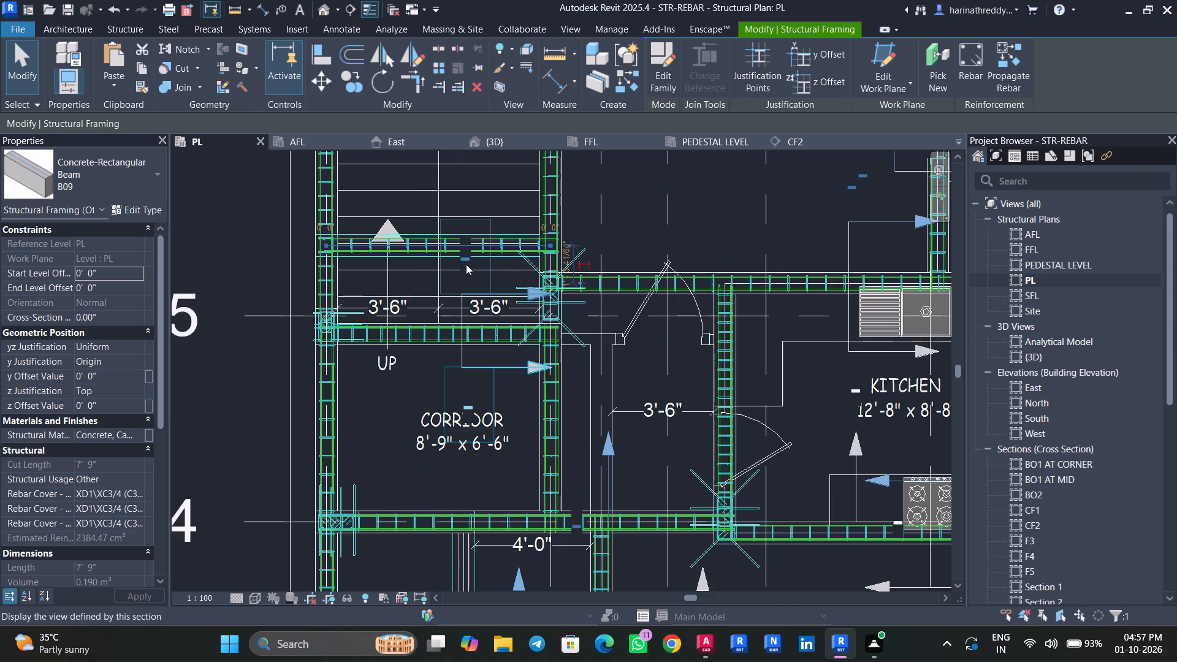
pyautogui.press('Escape')
pyautogui.press('Escape')
pyautogui.press('Escape')
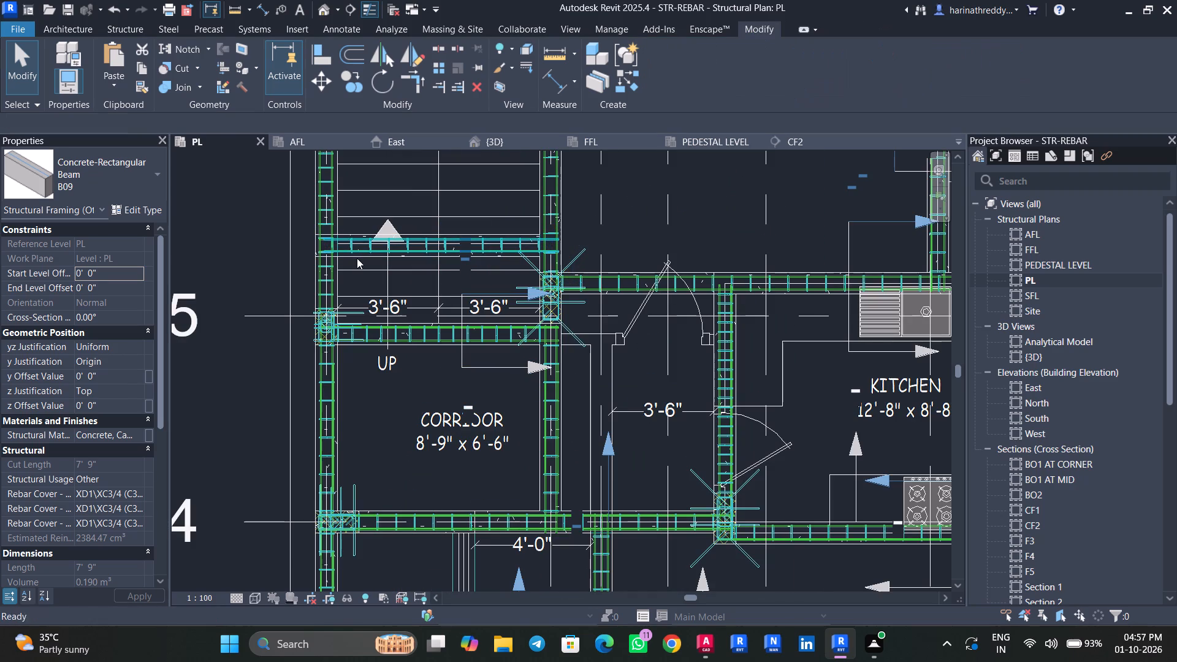
pyautogui.click(357, 258)
pyautogui.scroll(4, 357, 258)
pyautogui.press('Escape')
pyautogui.press('Escape')
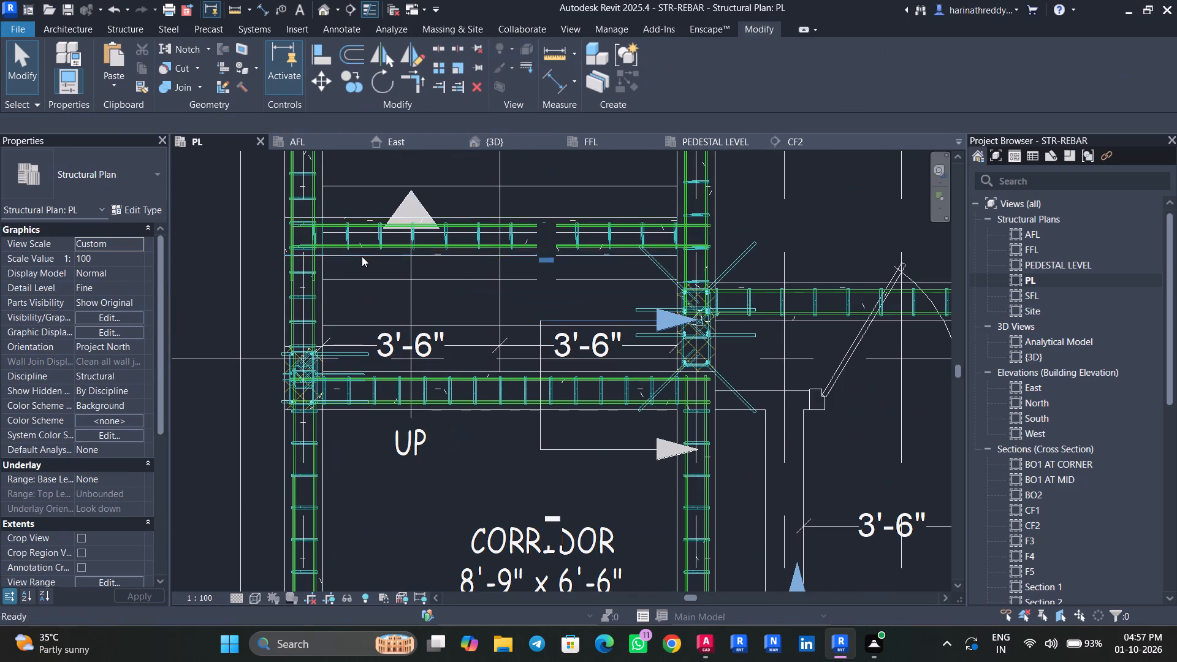
pyautogui.click(368, 254)
pyautogui.press('Delete')
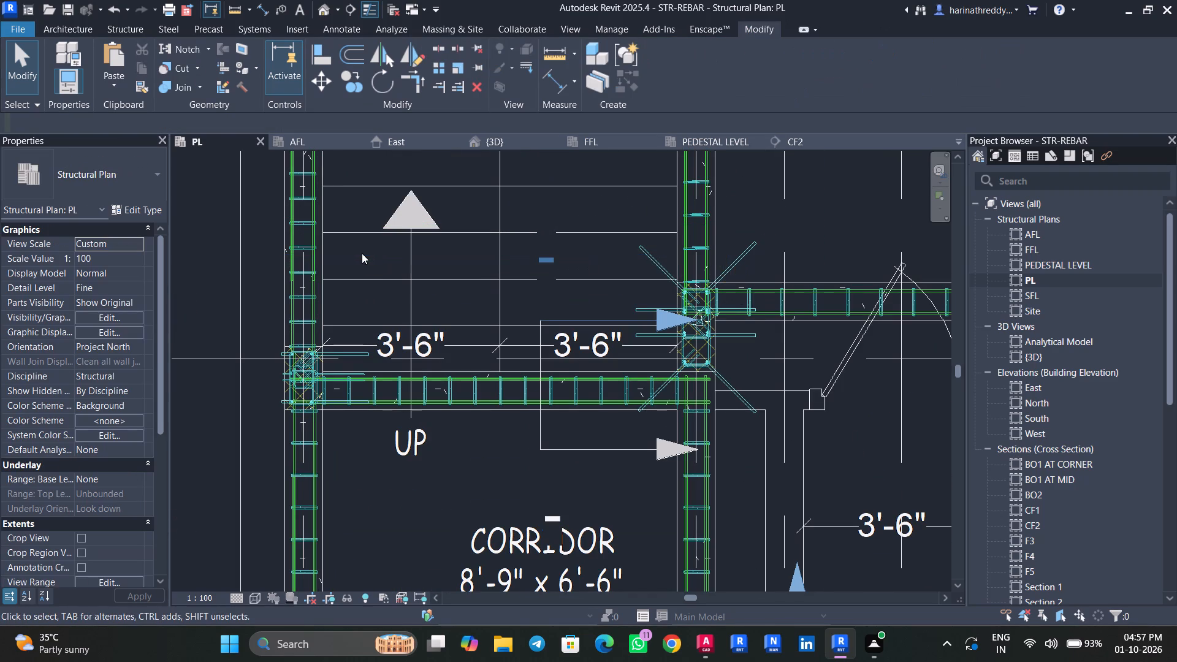
pyautogui.scroll(-9, 326, 262)
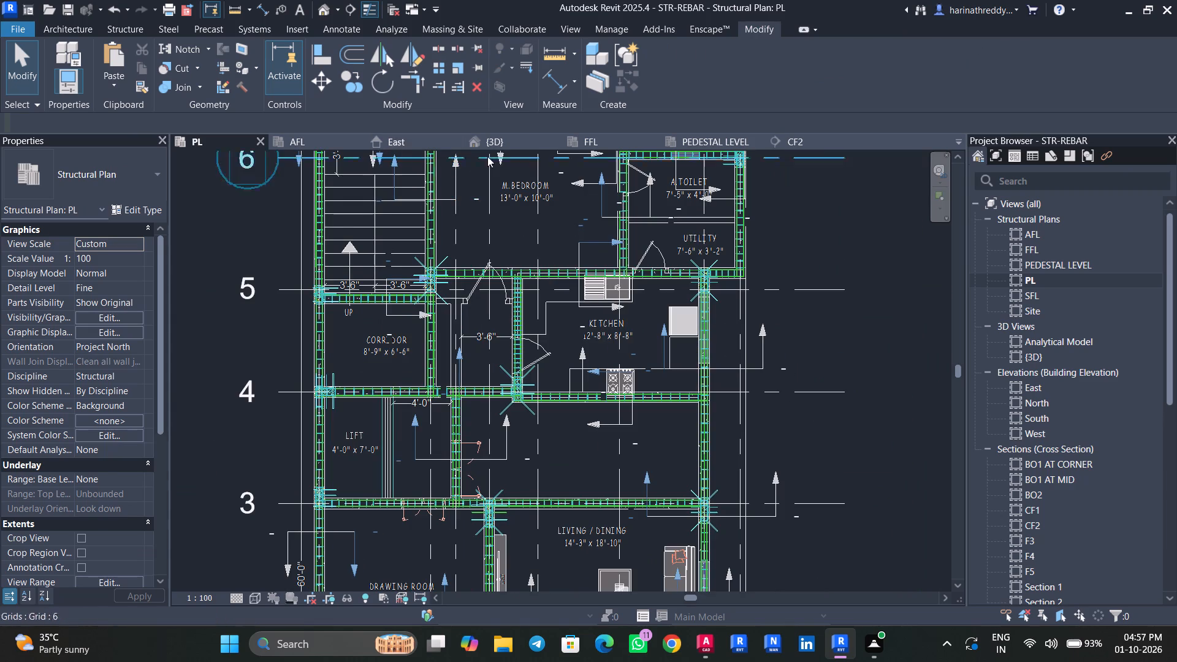
# Examine the 3D reinforcement model from several sides, checking the beams and columns around the staircase bay.
pyautogui.click(505, 143)
pyautogui.scroll(-7, 585, 291)
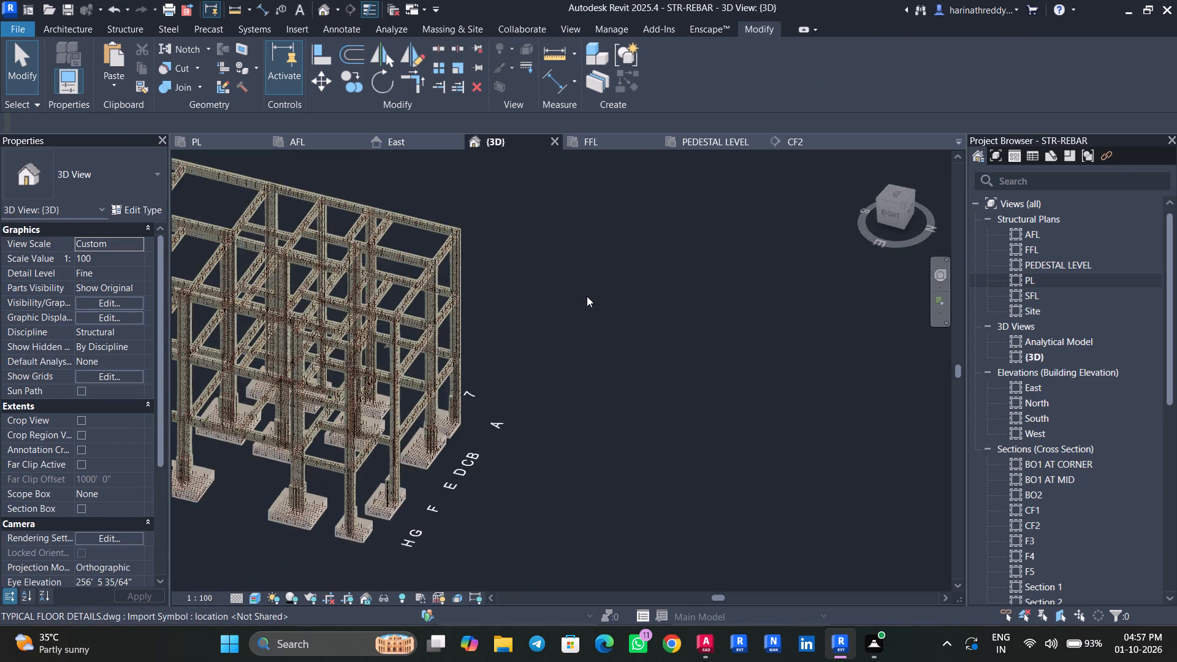
pyautogui.scroll(-2, 587, 296)
pyautogui.scroll(1, 587, 296)
pyautogui.scroll(-1, 587, 296)
pyautogui.keyDown('shift'); pyautogui.moveTo(332, 447); pyautogui.dragTo(369, 417, button='middle'); pyautogui.keyUp('shift')
pyautogui.scroll(9, 495, 353)
pyautogui.scroll(3, 528, 417)
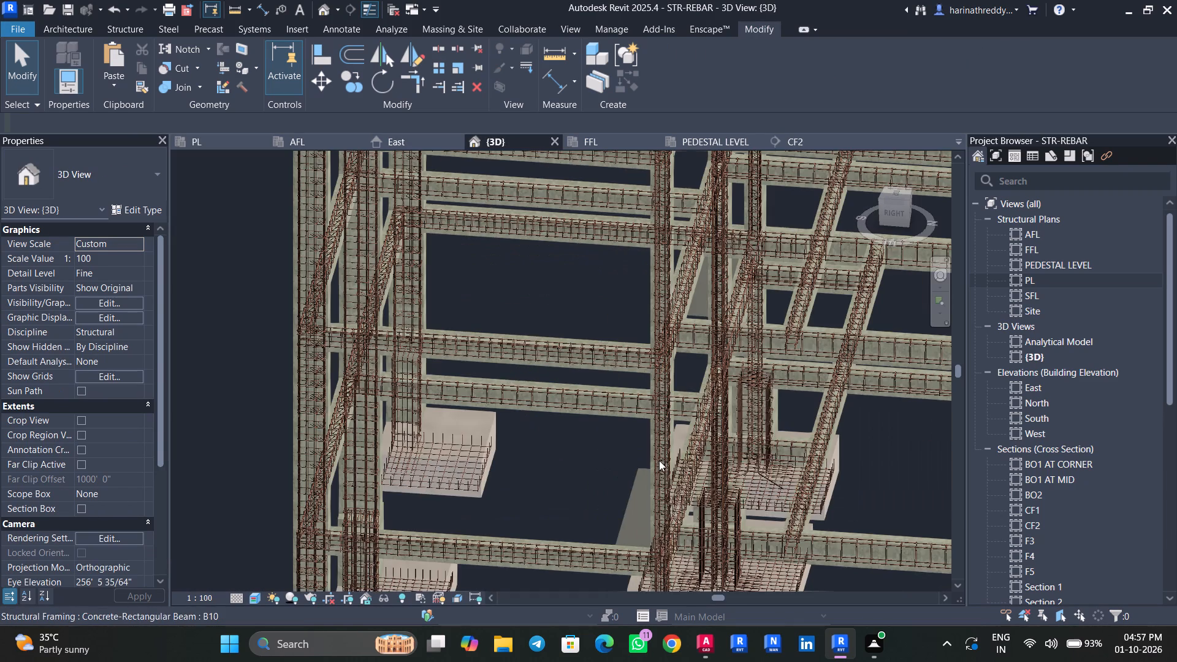
pyautogui.scroll(-10, 845, 471)
pyautogui.keyDown('shift'); pyautogui.moveTo(663, 501); pyautogui.dragTo(505, 491, button='middle'); pyautogui.keyUp('shift')
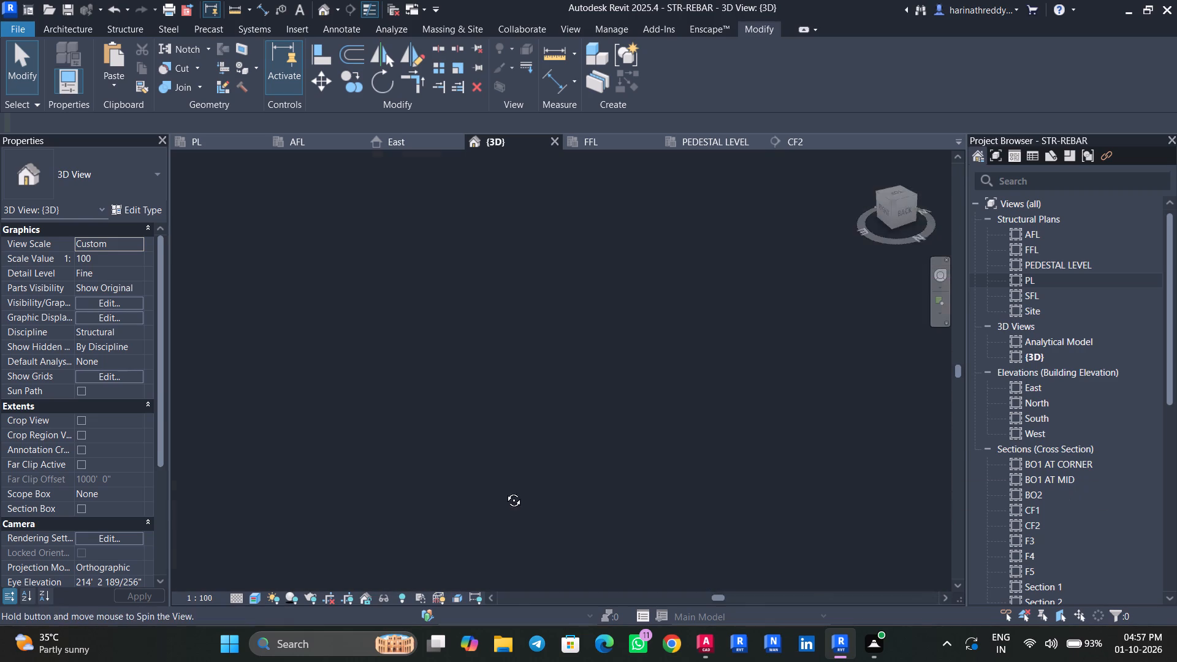
pyautogui.keyDown('shift'); pyautogui.moveTo(505, 491); pyautogui.dragTo(448, 485, button='middle'); pyautogui.keyUp('shift')
pyautogui.scroll(-15, 493, 457)
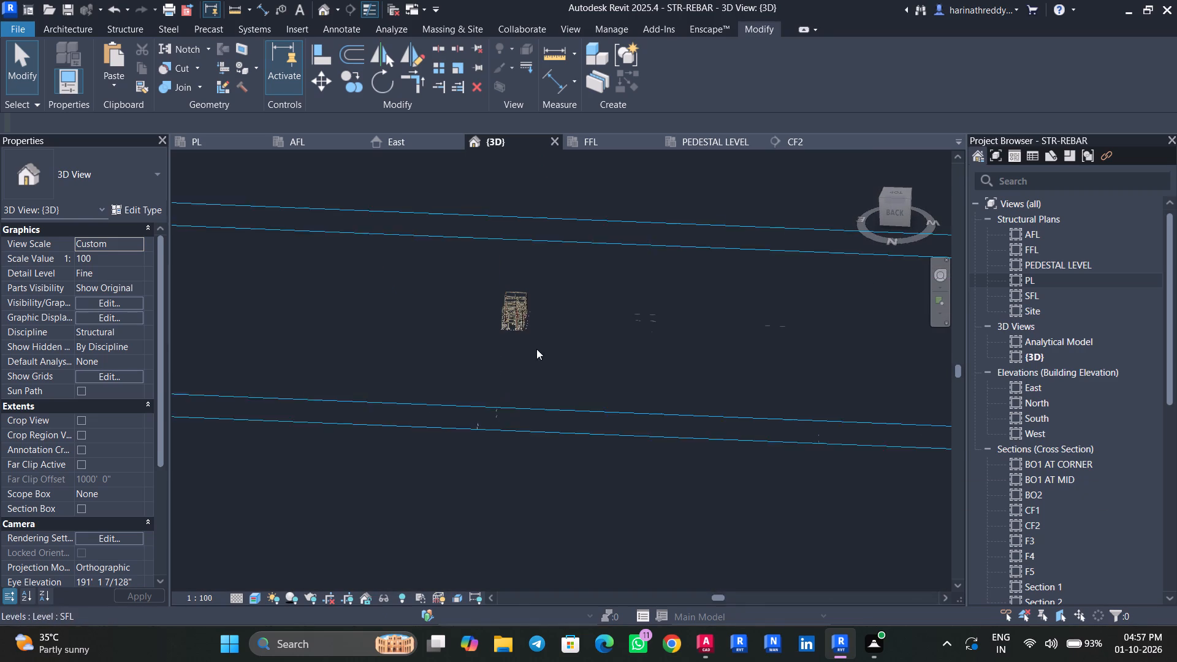
pyautogui.scroll(20, 517, 307)
pyautogui.scroll(8, 517, 307)
pyautogui.moveTo(510, 321); pyautogui.dragTo(533, 496, button='middle')
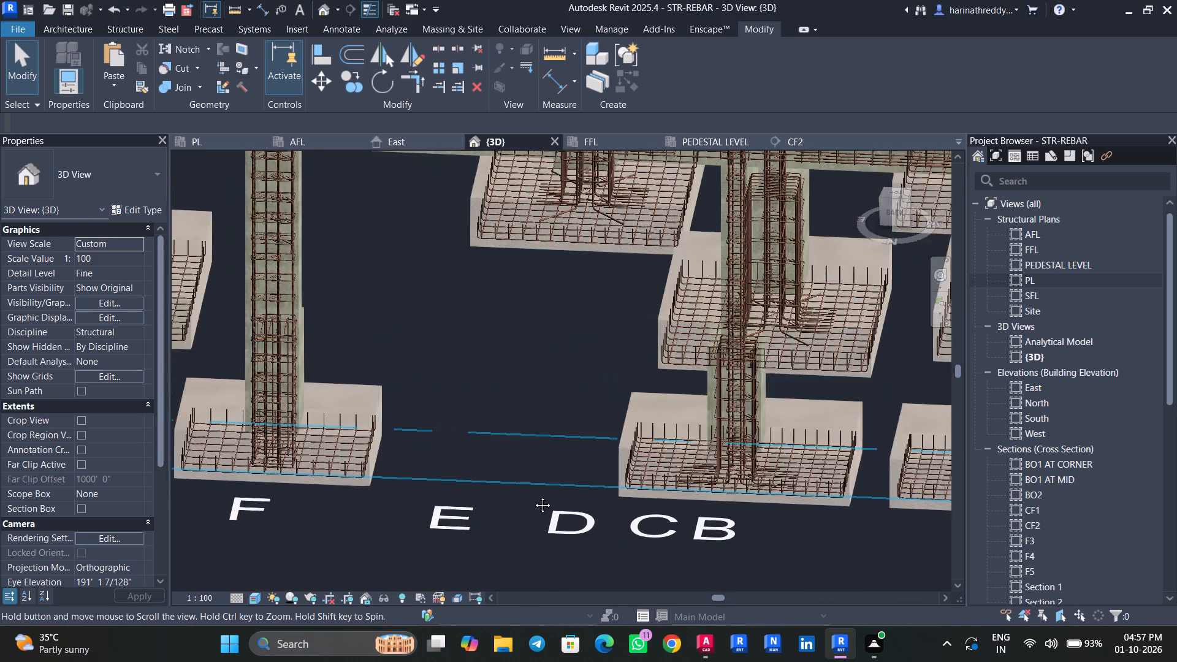
pyautogui.moveTo(533, 496); pyautogui.dragTo(532, 498, button='middle')
pyautogui.scroll(-6, 528, 479)
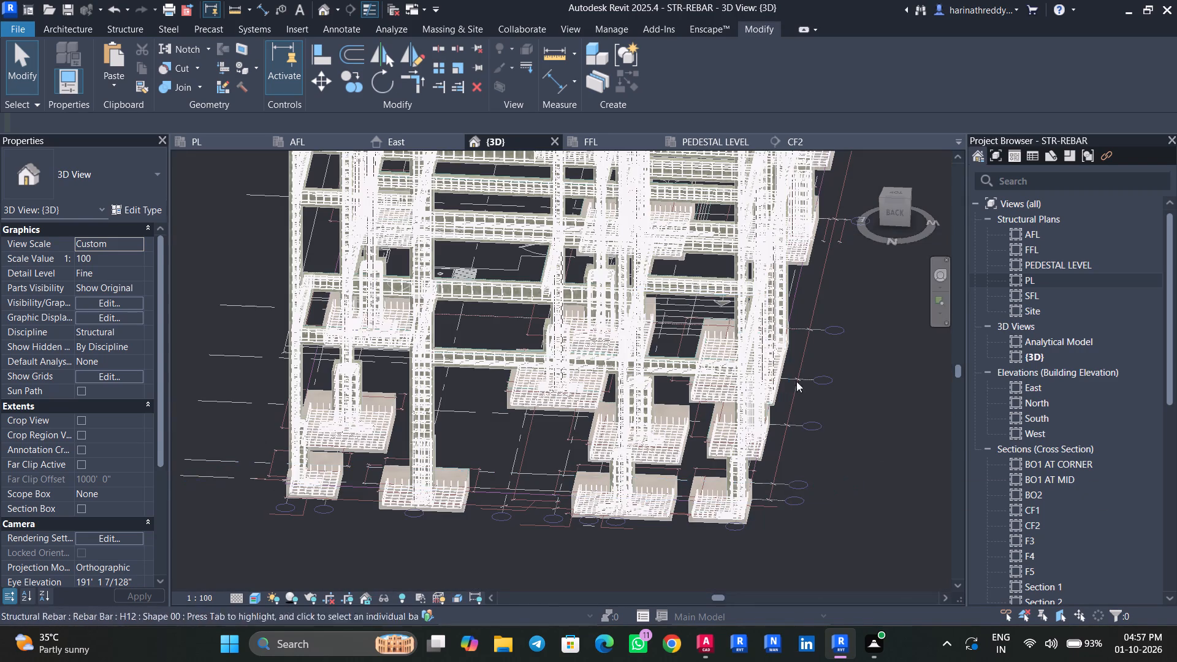
pyautogui.keyDown('shift'); pyautogui.moveTo(904, 458); pyautogui.dragTo(856, 431, button='middle'); pyautogui.keyUp('shift')
pyautogui.scroll(-11, 854, 427)
pyautogui.moveTo(841, 431); pyautogui.dragTo(842, 431, button='middle')
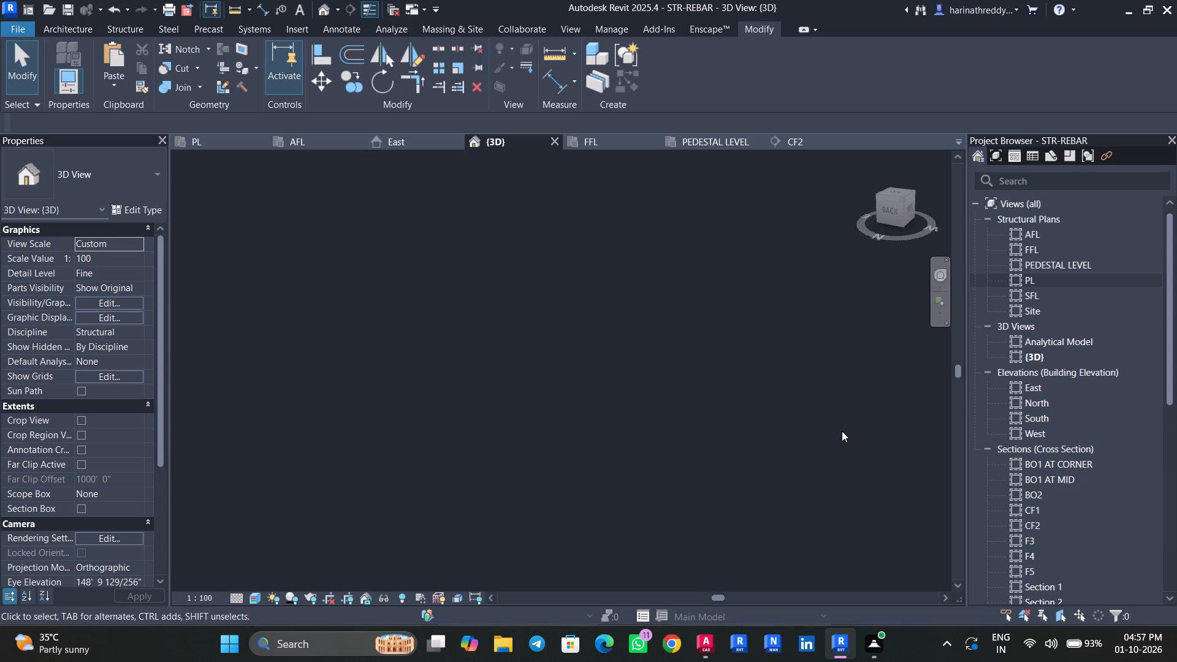
pyautogui.moveTo(842, 431); pyautogui.dragTo(506, 519, button='middle')
pyautogui.scroll(10, 721, 481)
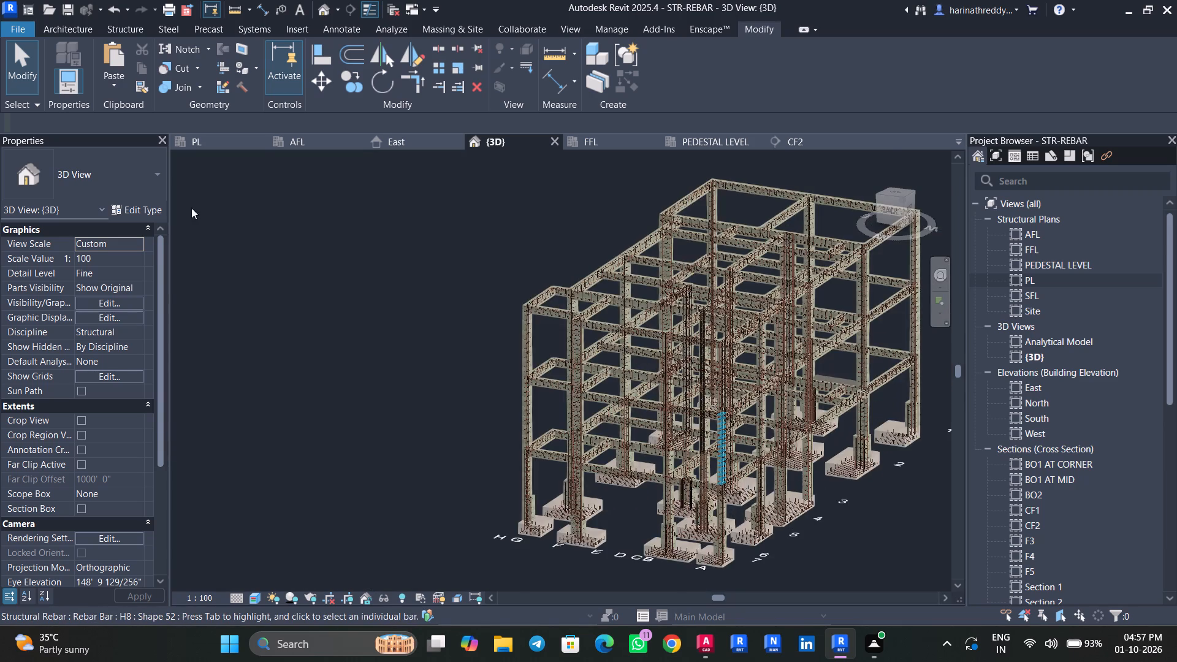
# On level PL, start a Cast-In-Place Monolithic Stair with a sketched run in the staircase bay between grids A and B.
pyautogui.click(207, 149)
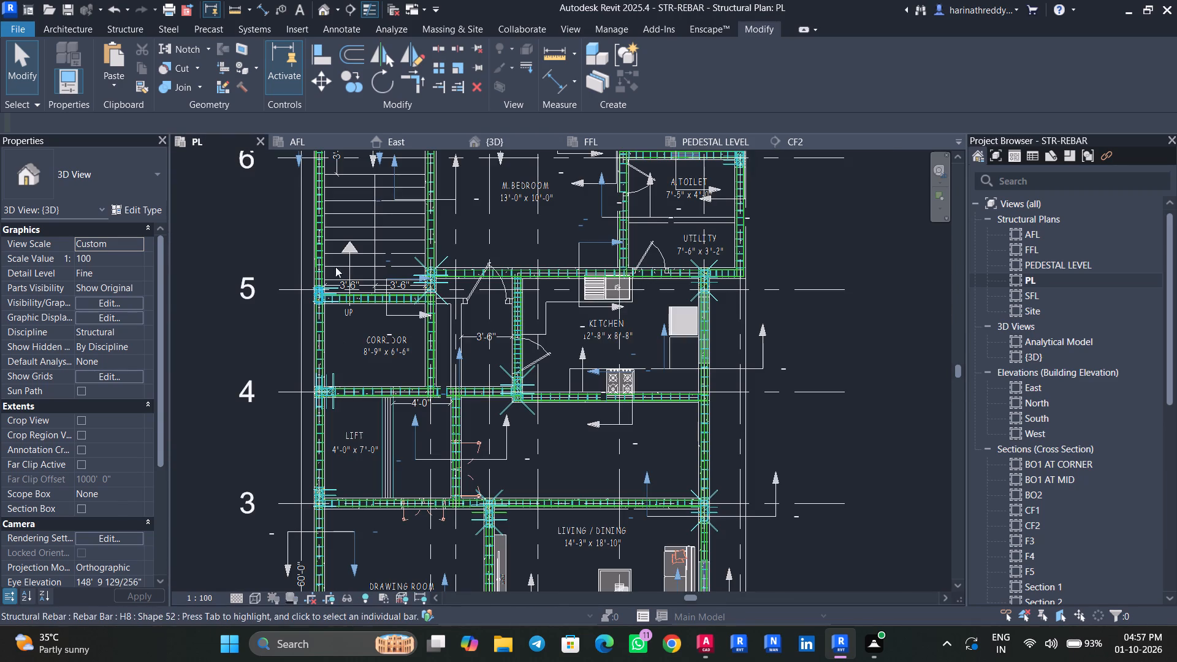
pyautogui.scroll(3, 262, 224)
pyautogui.moveTo(262, 224); pyautogui.dragTo(262, 428, button='middle')
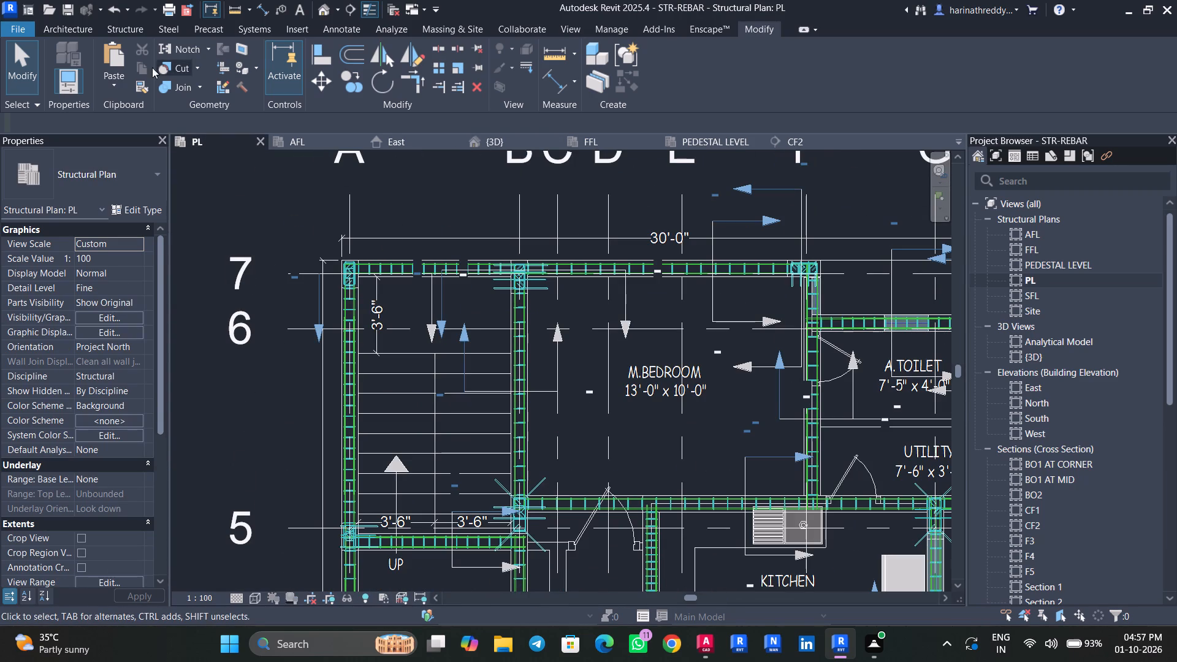
pyautogui.click(76, 27)
pyautogui.click(563, 77)
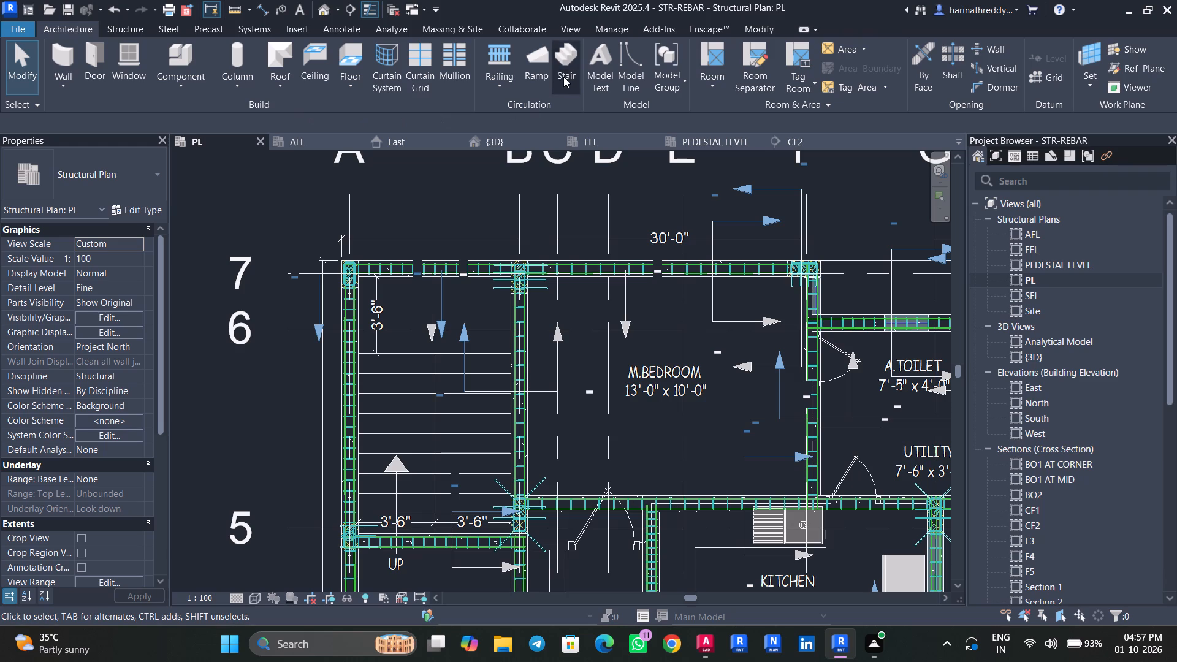
pyautogui.click(102, 178)
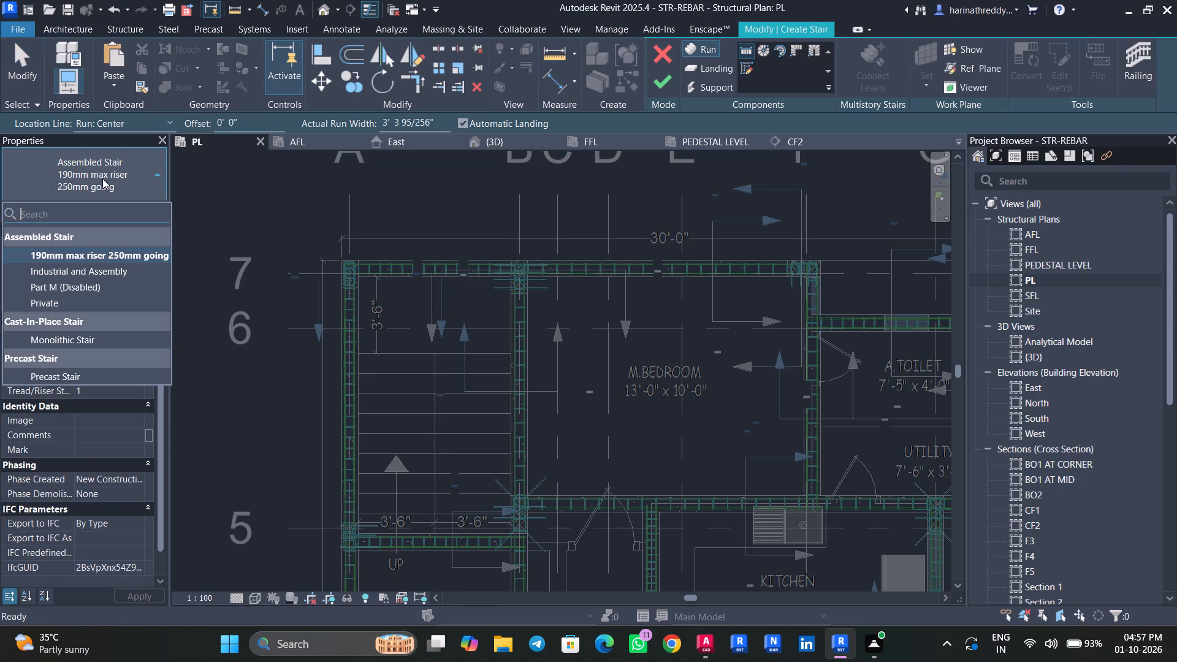
pyautogui.click(86, 341)
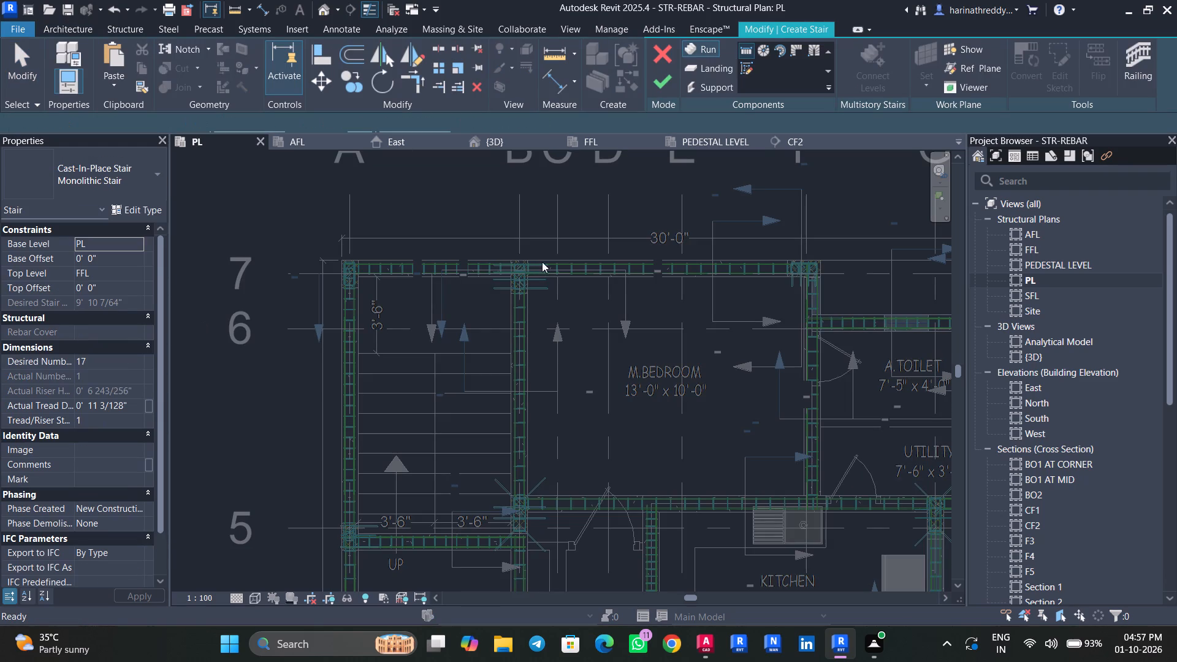
pyautogui.click(748, 69)
pyautogui.click(746, 69)
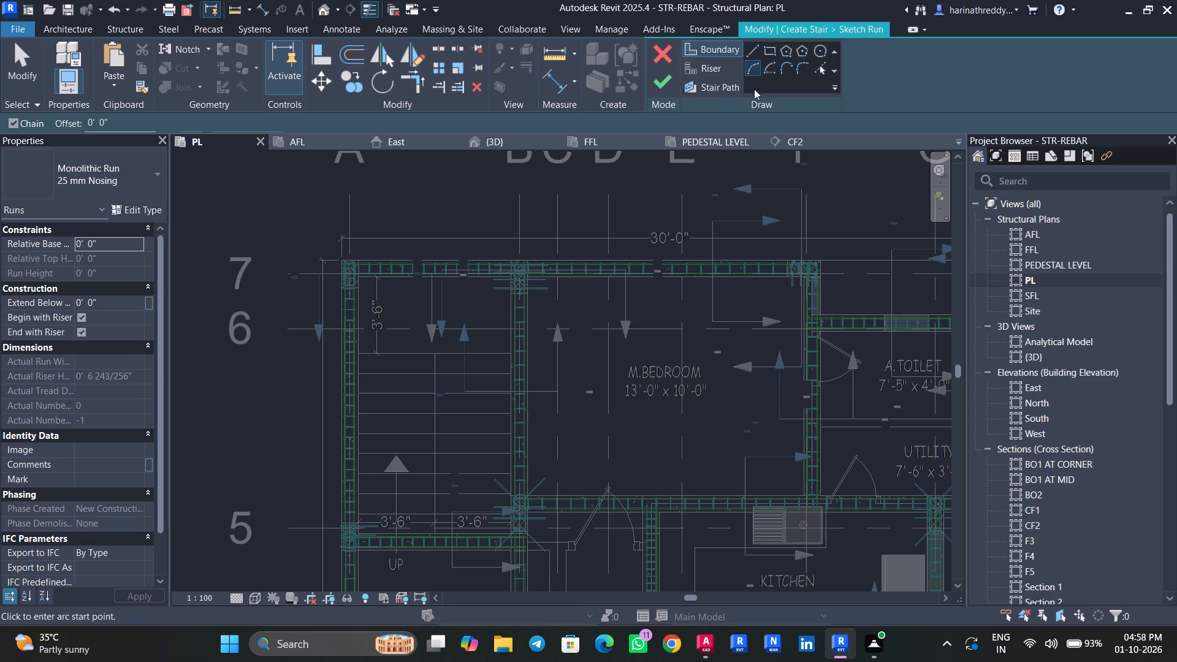
# Pick the run's boundary lines along the inner beam faces at grids 7, A and B and the centre line between the two flights.
pyautogui.click(696, 52)
pyautogui.click(819, 72)
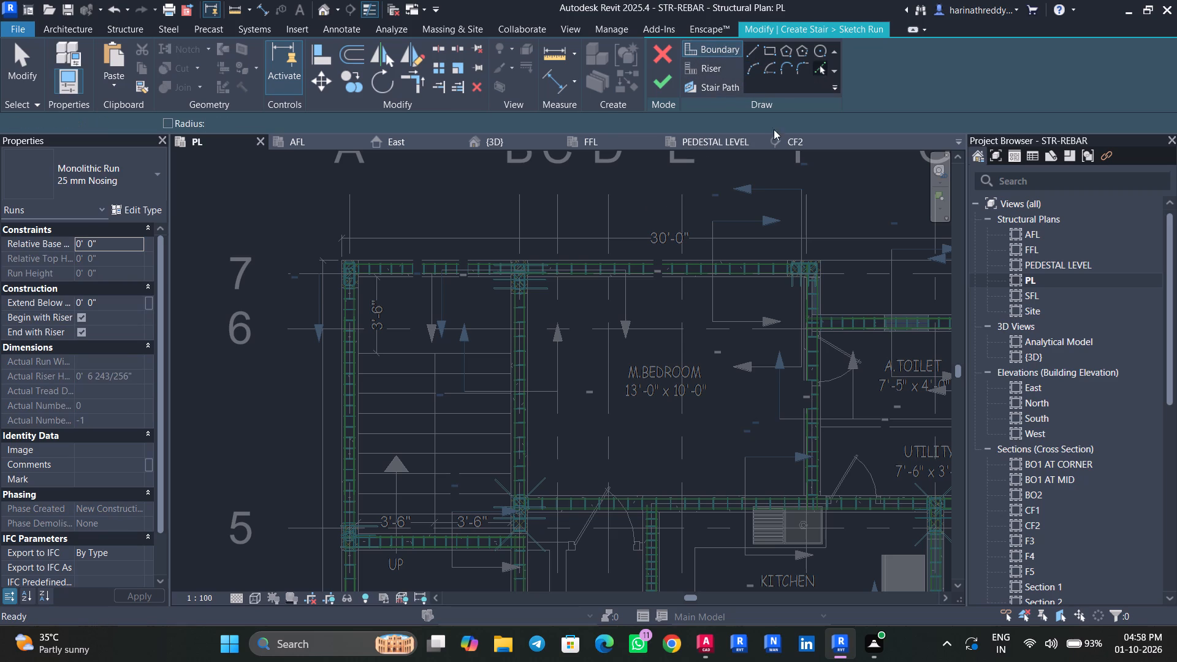
pyautogui.scroll(9, 400, 272)
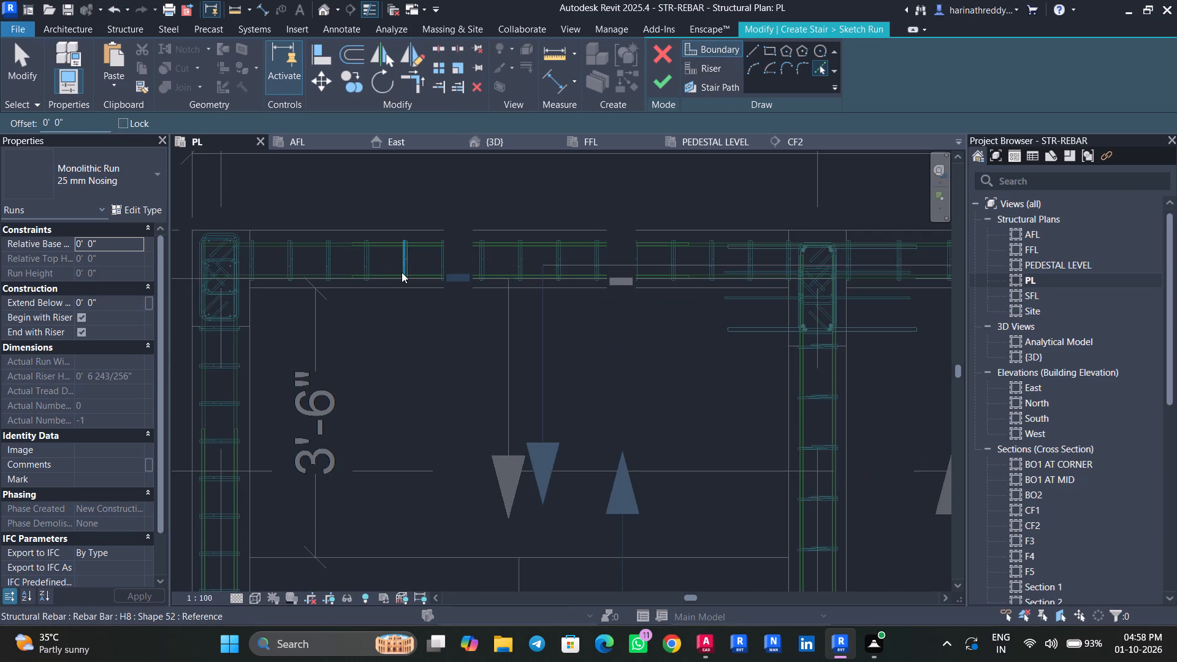
pyautogui.click(402, 287)
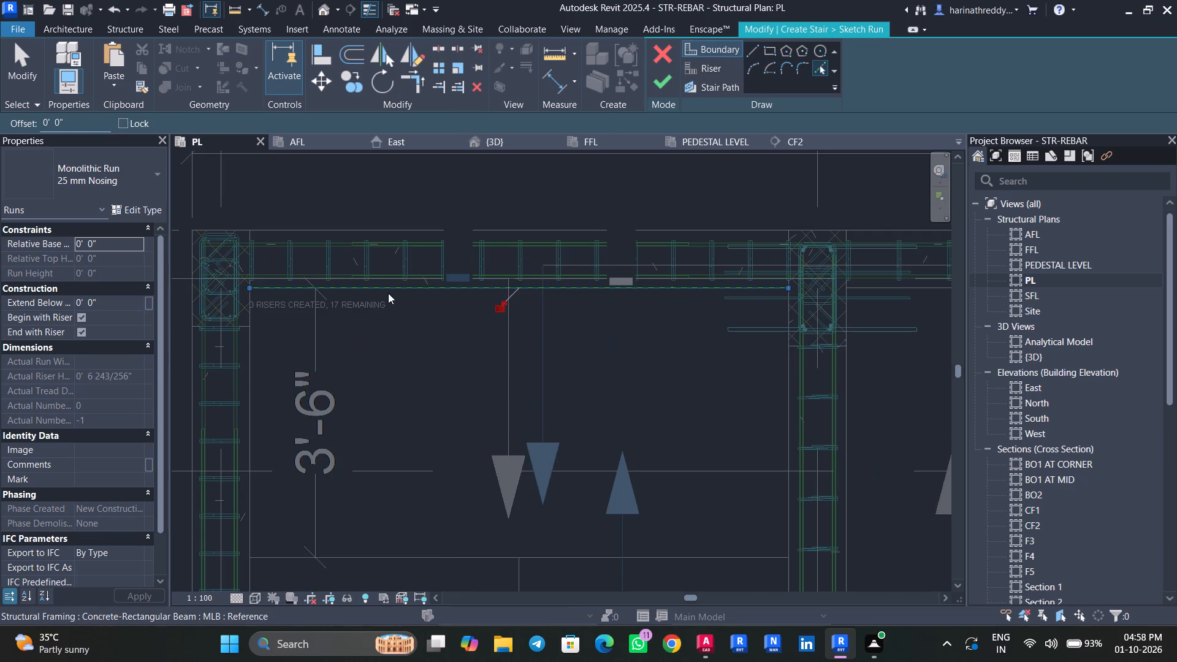
pyautogui.click(253, 352)
pyautogui.click(791, 382)
pyautogui.scroll(-2, 636, 362)
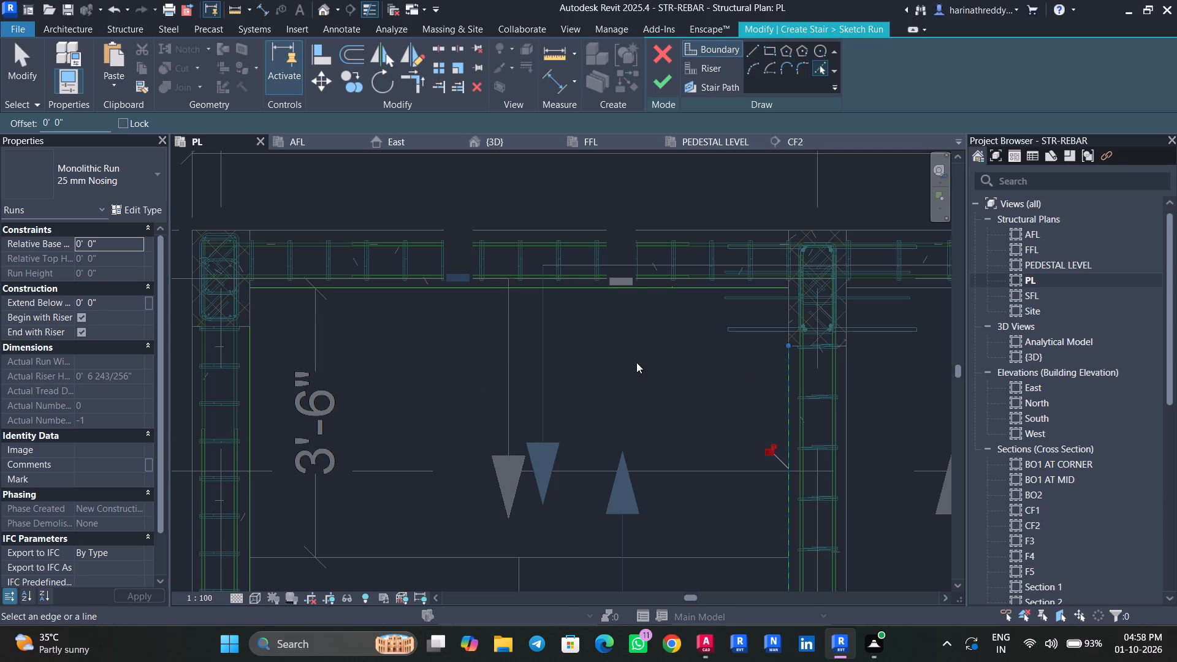
pyautogui.scroll(-1, 636, 362)
pyautogui.moveTo(636, 362); pyautogui.dragTo(581, 214, button='middle')
pyautogui.moveTo(566, 386); pyautogui.dragTo(547, 223, button='middle')
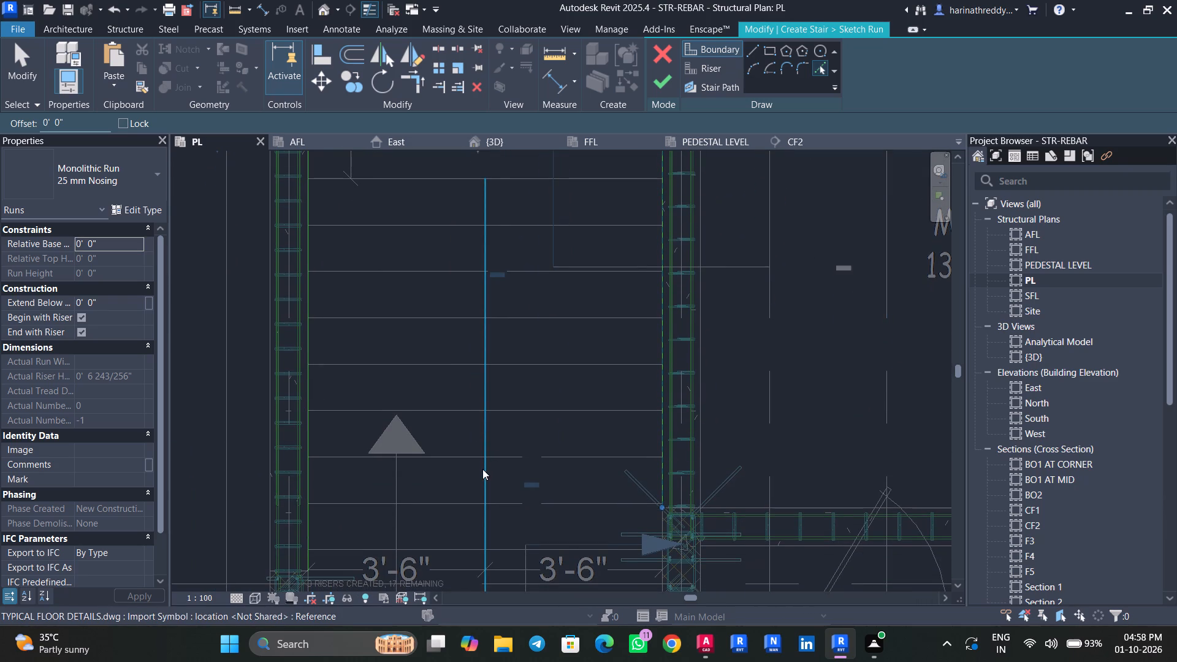
pyautogui.click(482, 469)
pyautogui.scroll(3, 525, 181)
pyautogui.moveTo(525, 181); pyautogui.dragTo(536, 310, button='middle')
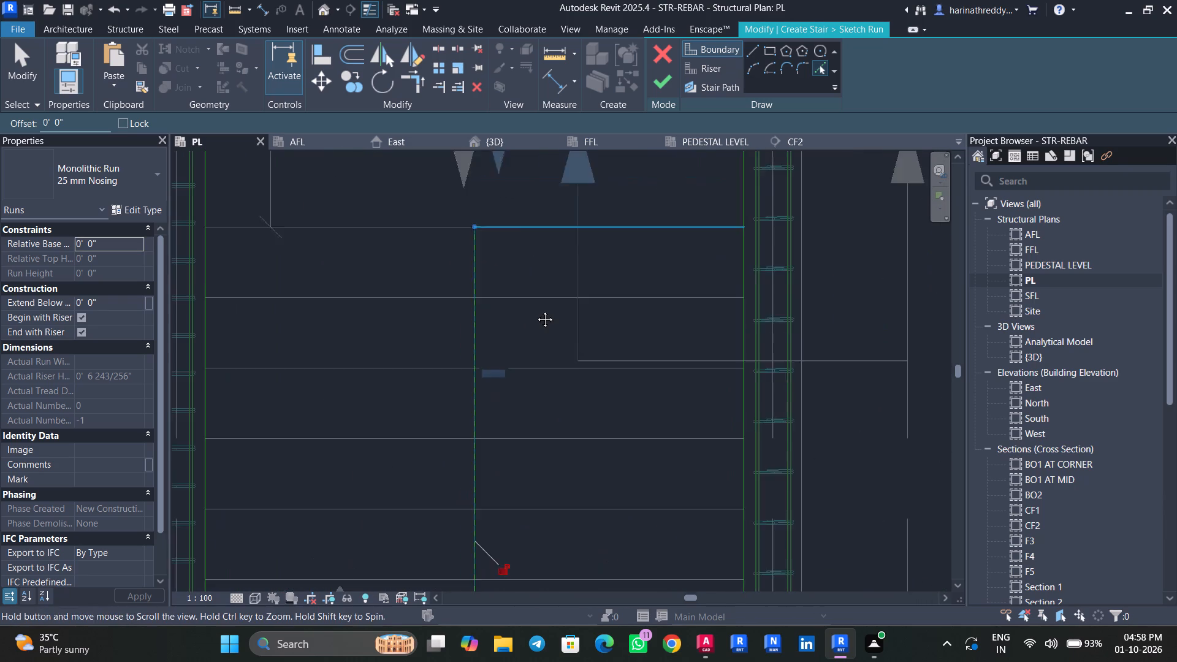
pyautogui.moveTo(536, 310); pyautogui.dragTo(536, 314, button='middle')
pyautogui.scroll(-5, 539, 314)
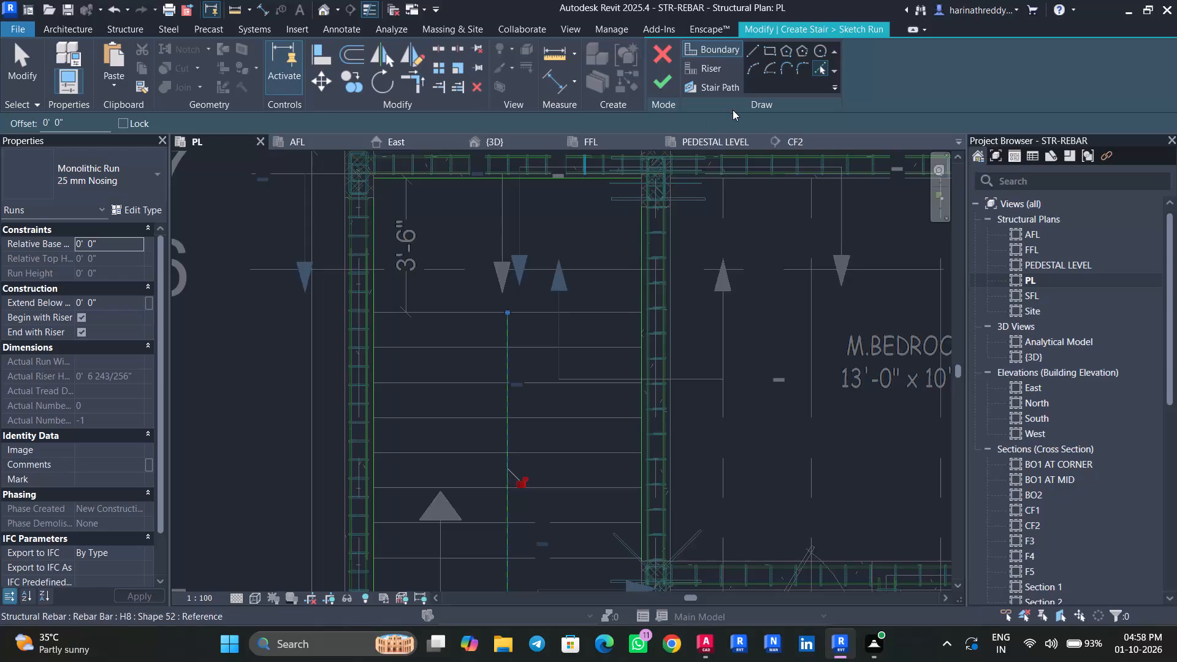
# Trim the grid A and grid B side boundaries to corners with the boundary line along grid 7.
pyautogui.click(405, 87)
pyautogui.click(379, 233)
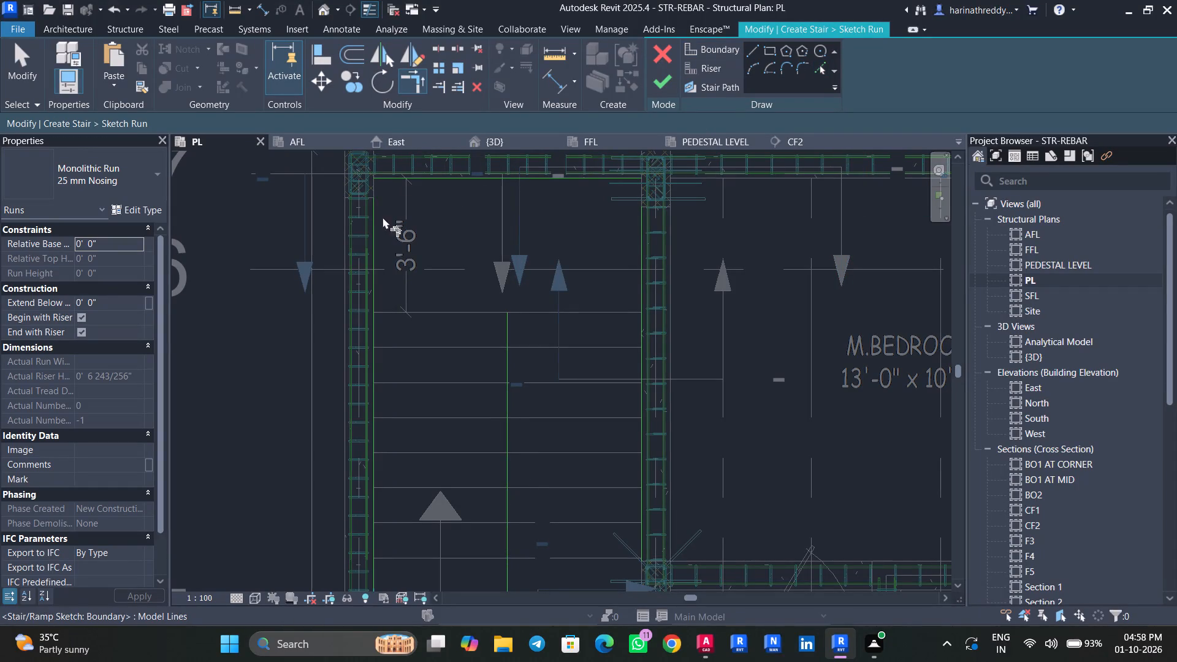
pyautogui.click(399, 180)
pyautogui.click(642, 302)
pyautogui.click(617, 181)
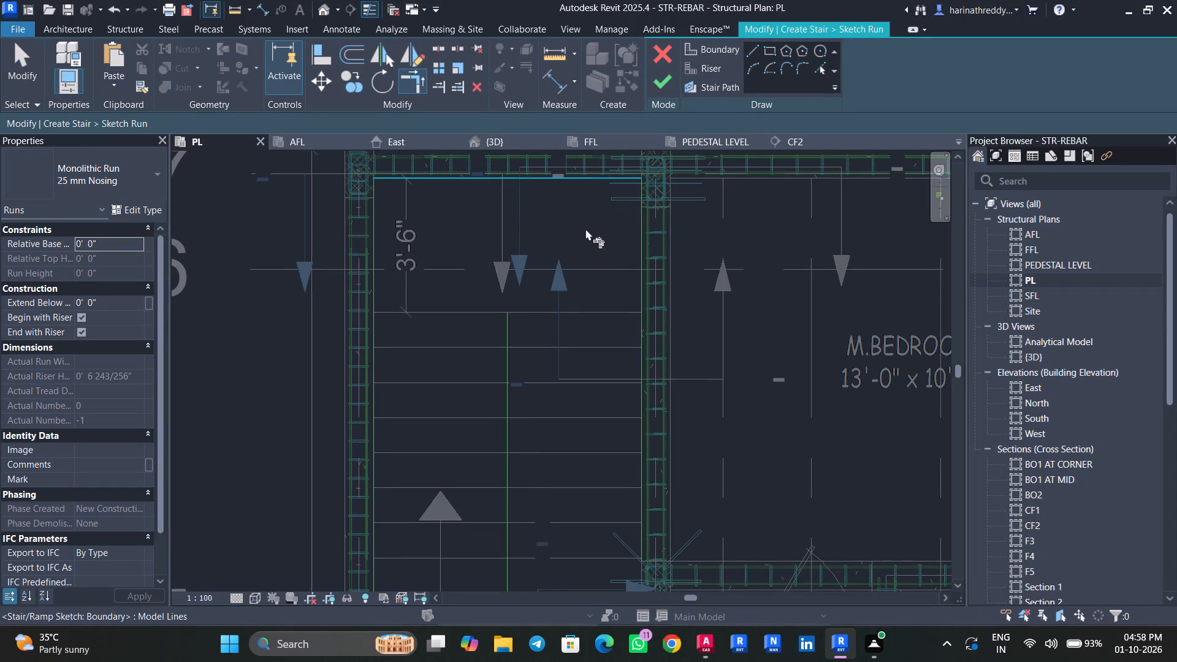
# Add riser lines in both flights by picking the linked drawing's first five tread lines, starting at the landing edge.
pyautogui.moveTo(548, 252); pyautogui.dragTo(522, 161, button='middle')
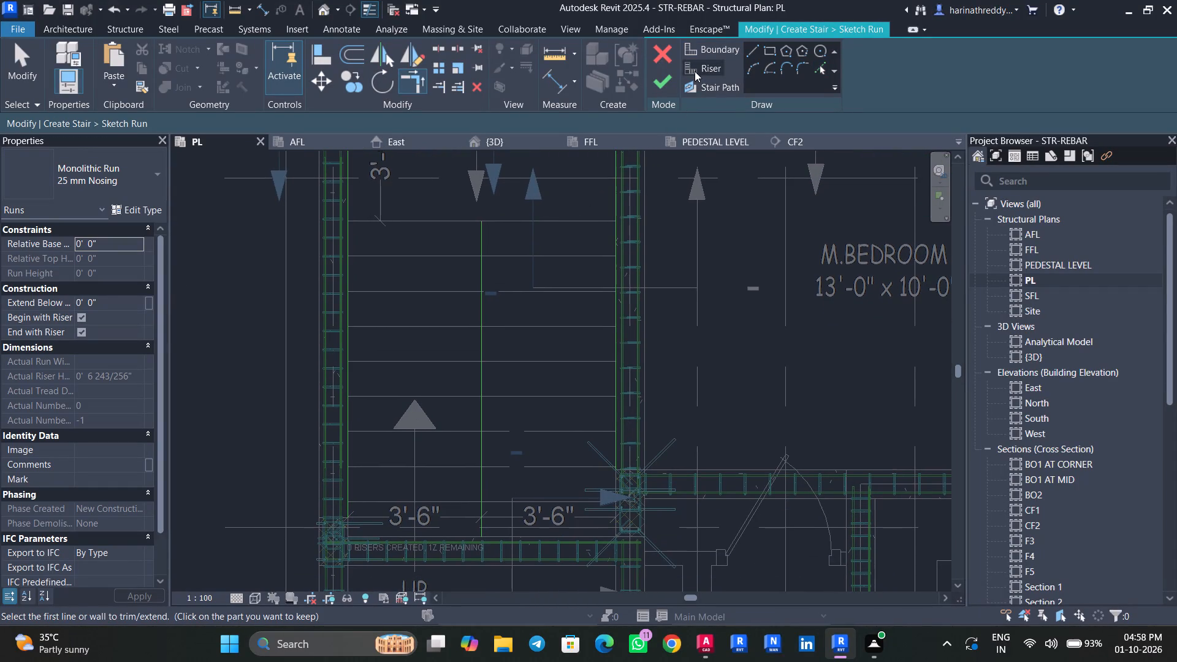
pyautogui.click(695, 71)
pyautogui.click(816, 70)
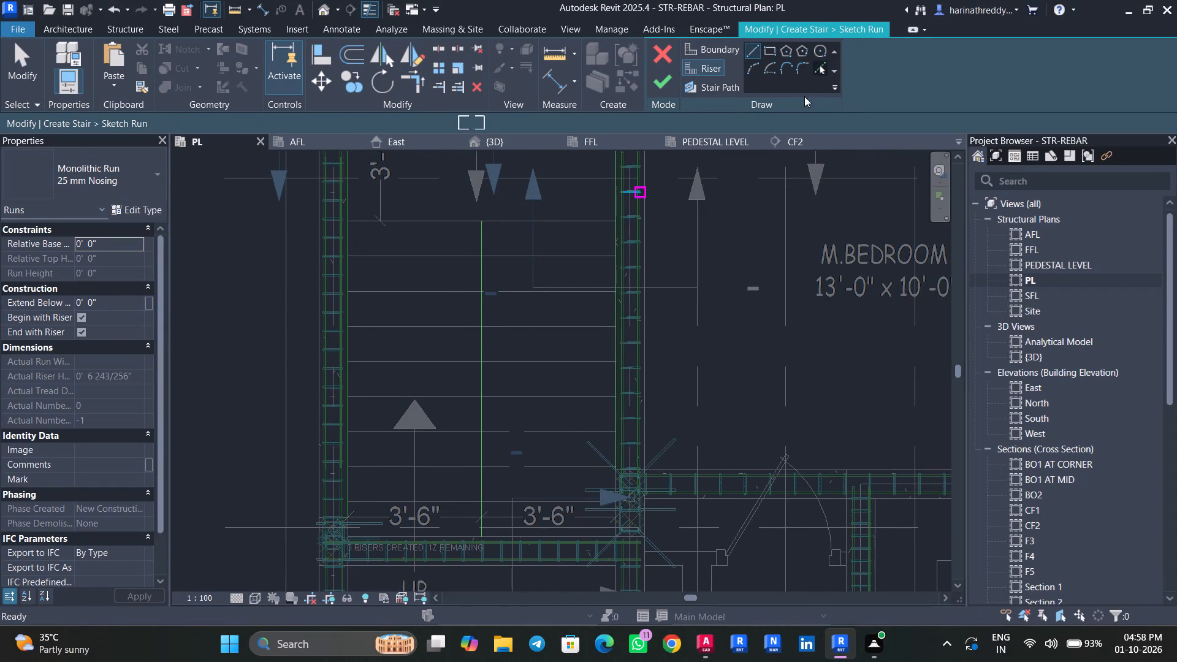
pyautogui.click(509, 221)
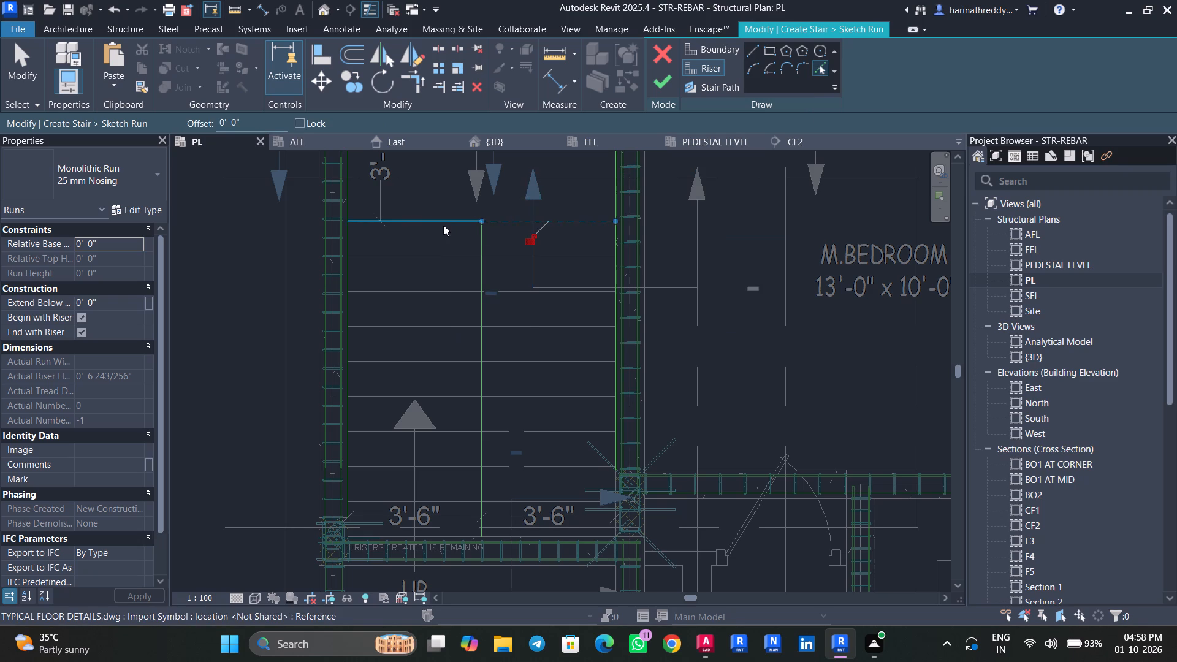
pyautogui.click(442, 218)
pyautogui.click(448, 258)
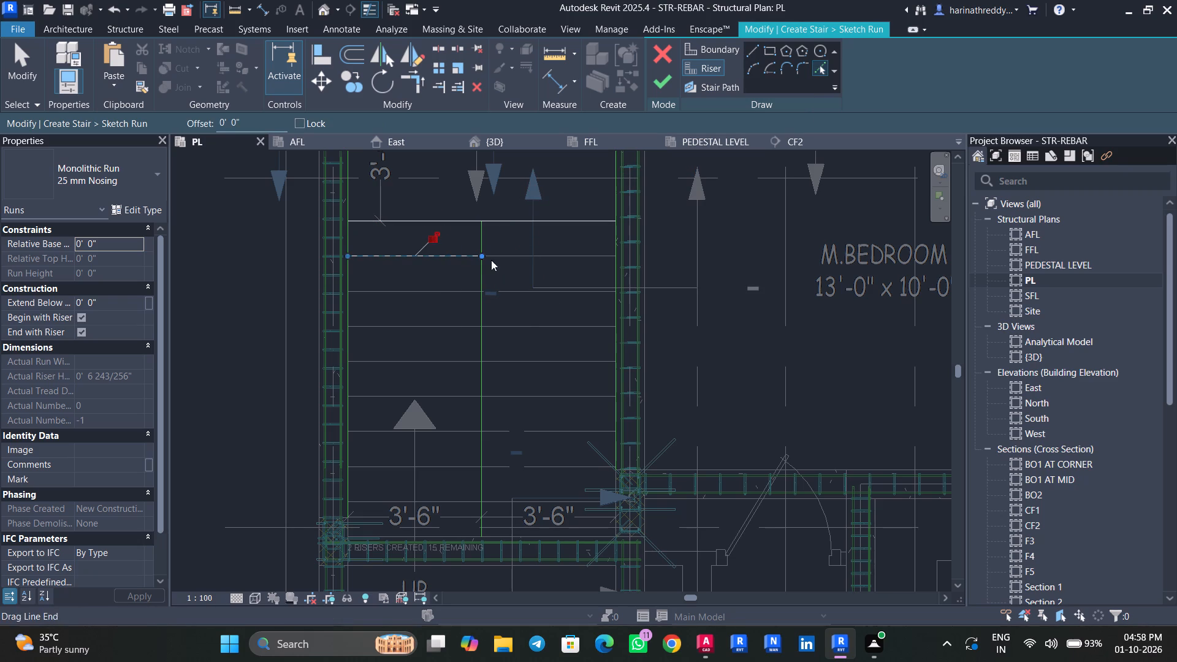
pyautogui.click(511, 256)
pyautogui.click(437, 295)
pyautogui.click(517, 294)
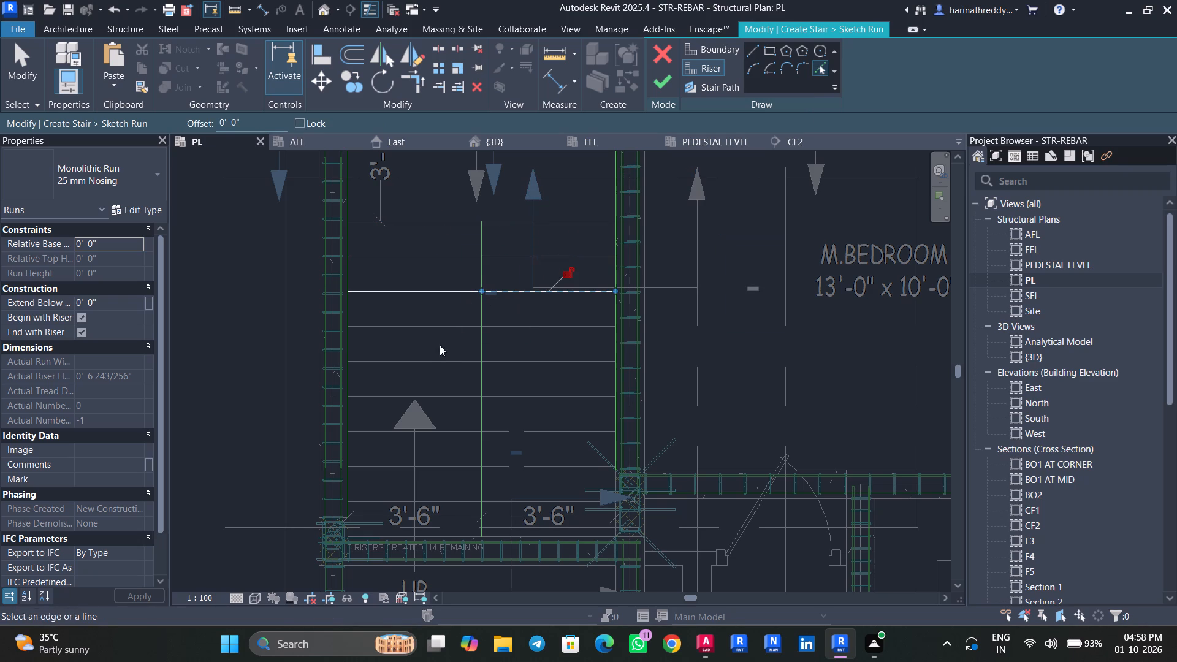
pyautogui.click(436, 329)
pyautogui.click(532, 327)
pyautogui.click(461, 359)
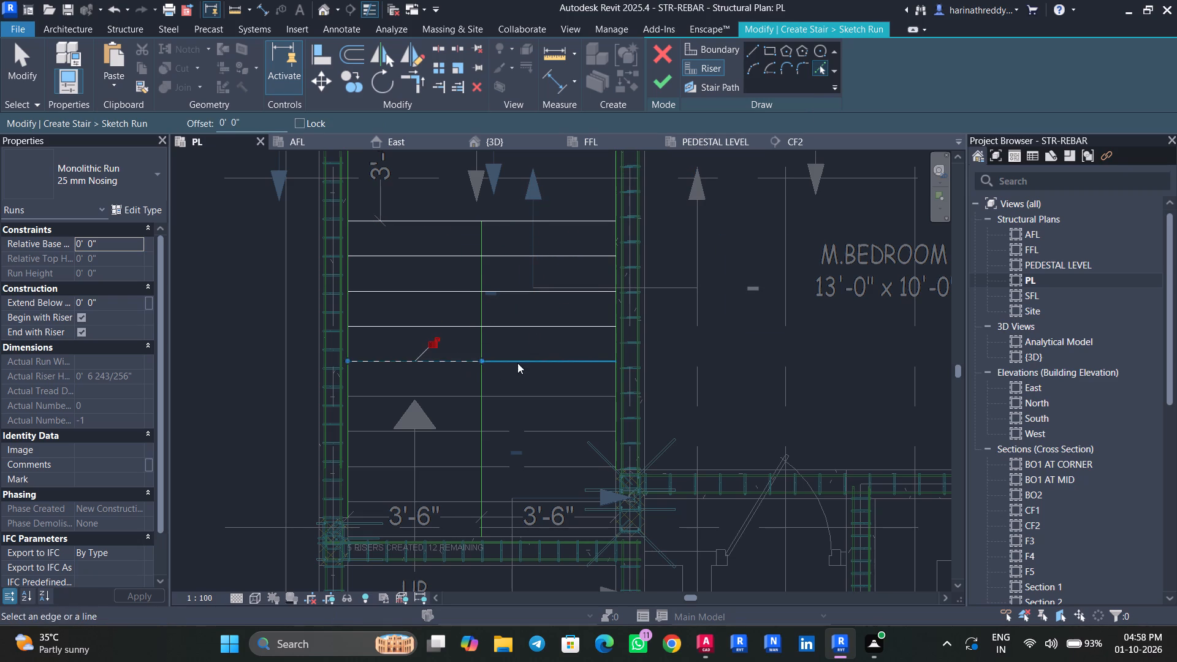
pyautogui.click(517, 361)
# Add riser lines in both flights by picking the linked drawing's next four tread lines towards grid 5.
pyautogui.moveTo(508, 387); pyautogui.dragTo(522, 299, button='middle')
pyautogui.scroll(1, 508, 387)
pyautogui.click(457, 306)
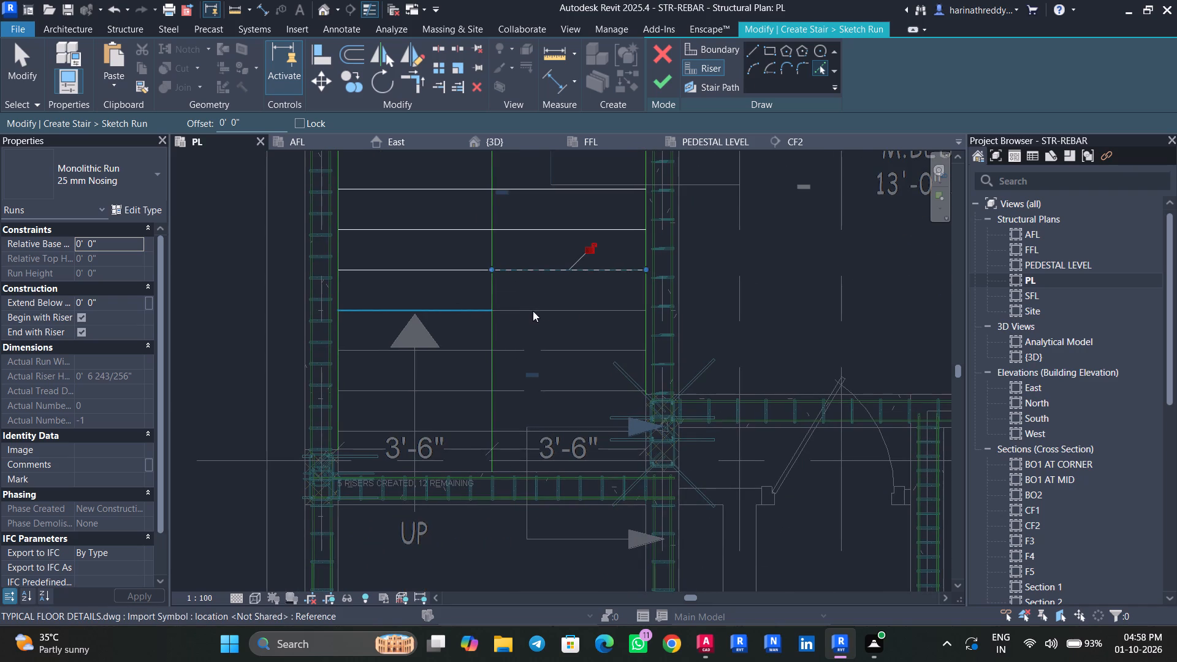
pyautogui.click(535, 310)
pyautogui.click(465, 351)
pyautogui.click(557, 352)
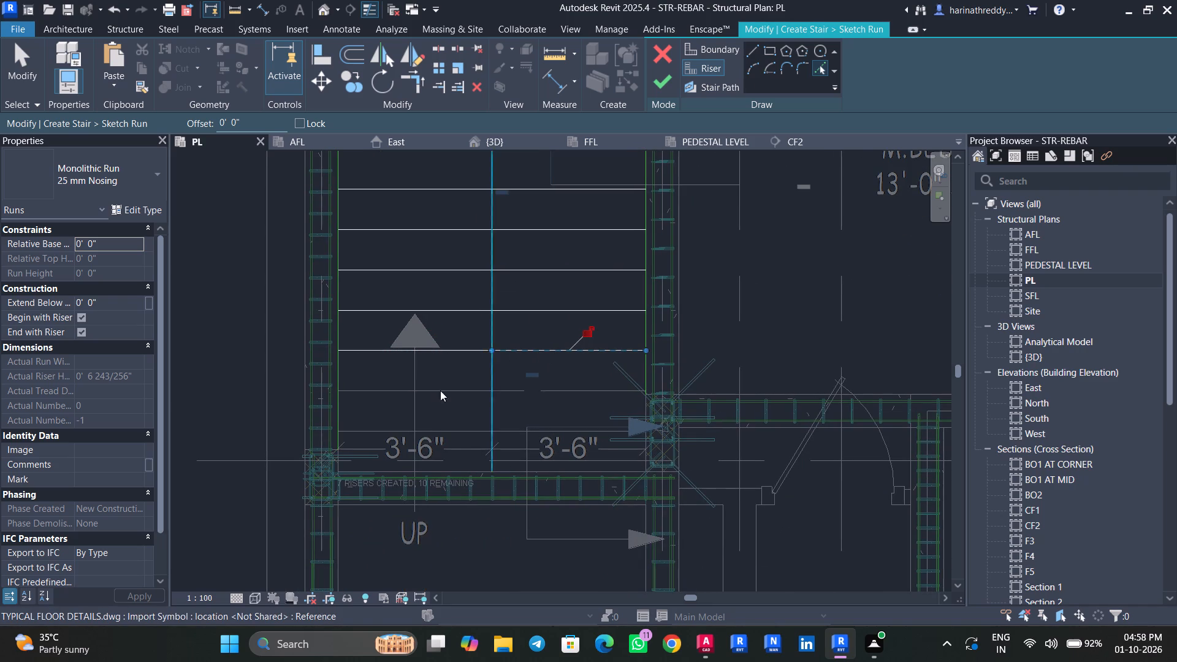
pyautogui.click(433, 394)
pyautogui.click(551, 390)
pyautogui.click(455, 436)
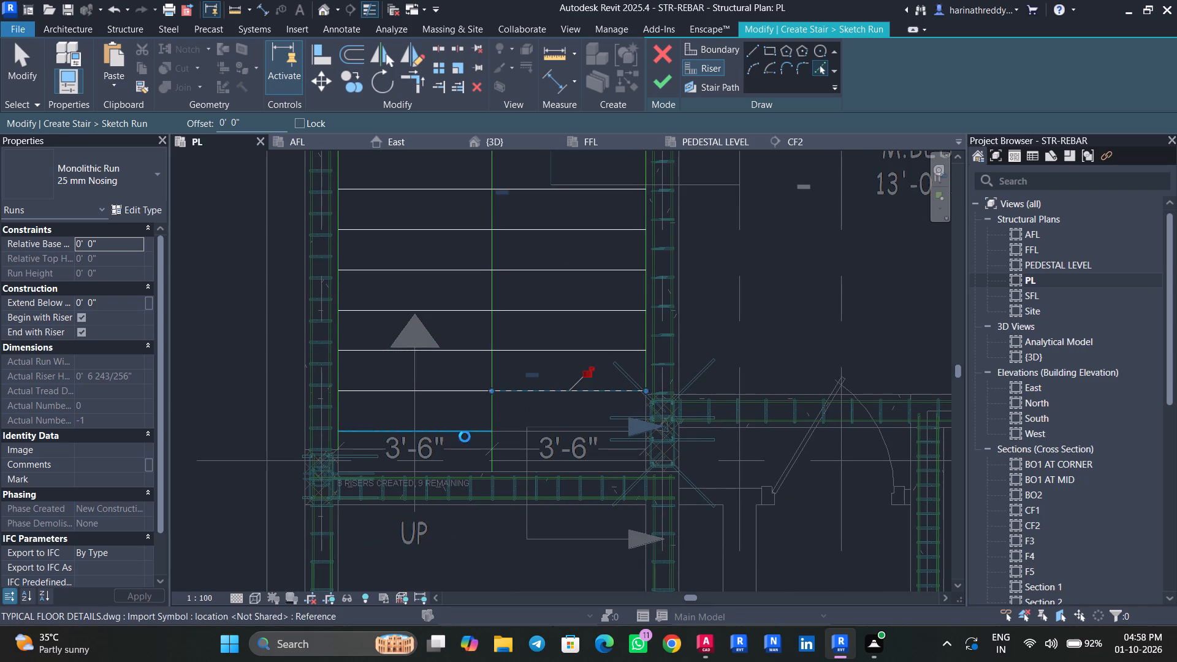
pyautogui.click(511, 433)
# Examine the staircase plan in the AutoCAD drawing TYPICAL FLOOR DETAILS, comparing where the flights end beside the grid 5 beam.
pyautogui.scroll(4, 421, 479)
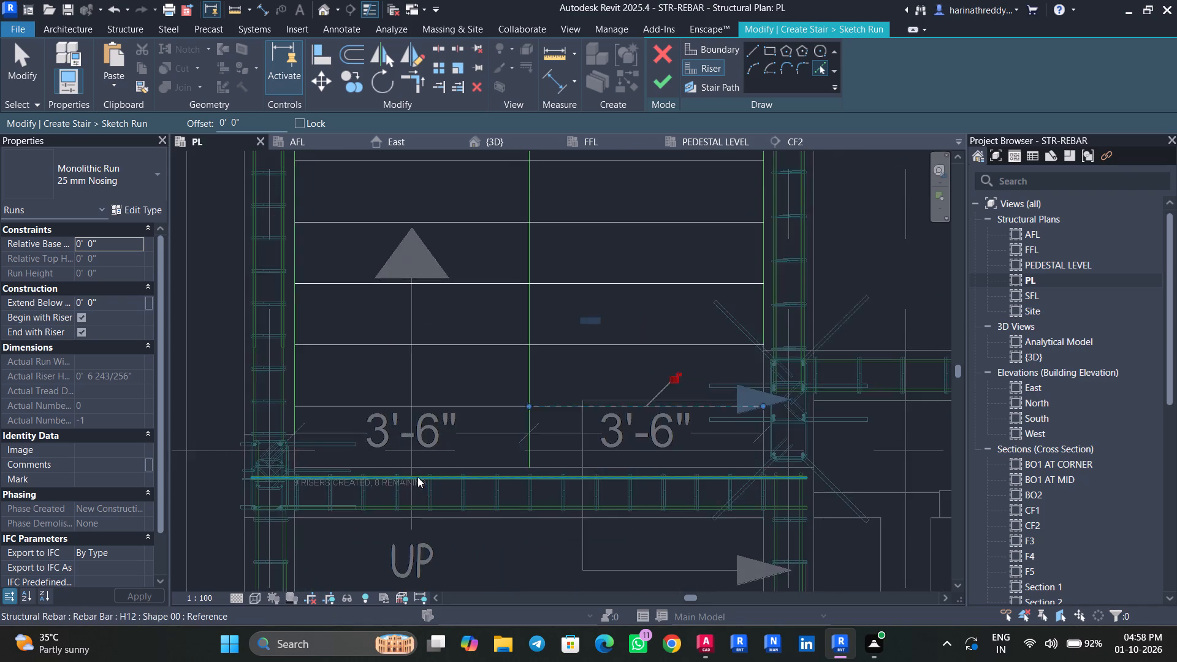
pyautogui.scroll(2, 417, 477)
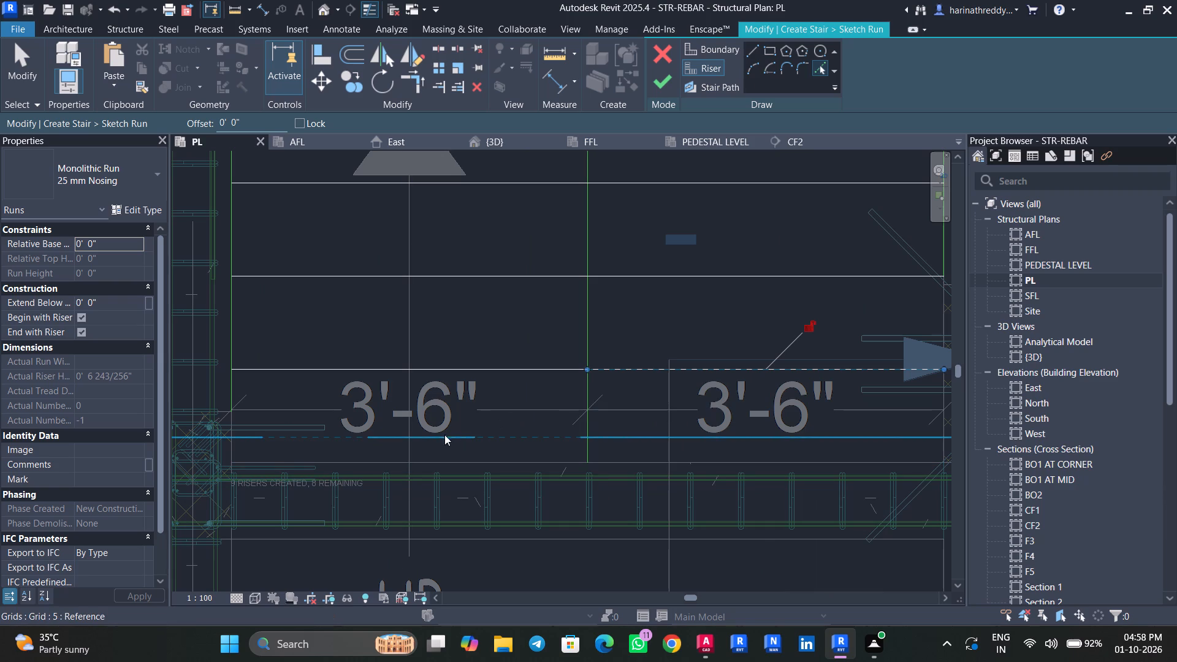
pyautogui.scroll(9, 228, 481)
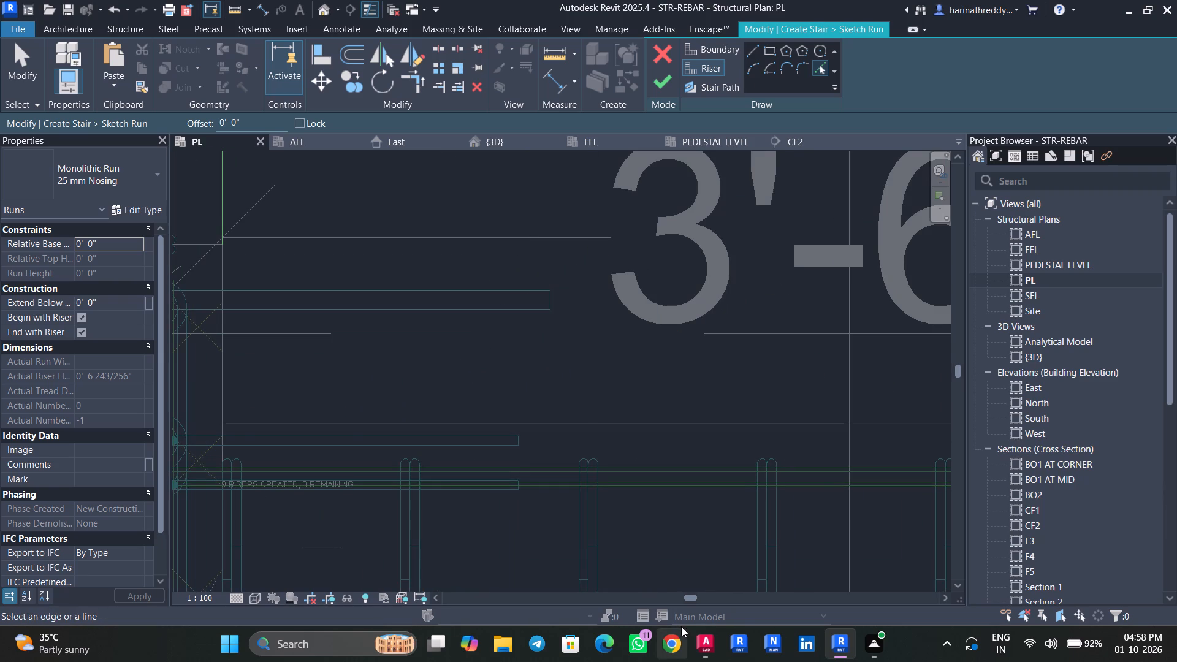
pyautogui.click(701, 637)
pyautogui.scroll(-8, 233, 416)
pyautogui.moveTo(209, 417); pyautogui.dragTo(296, 418, button='middle')
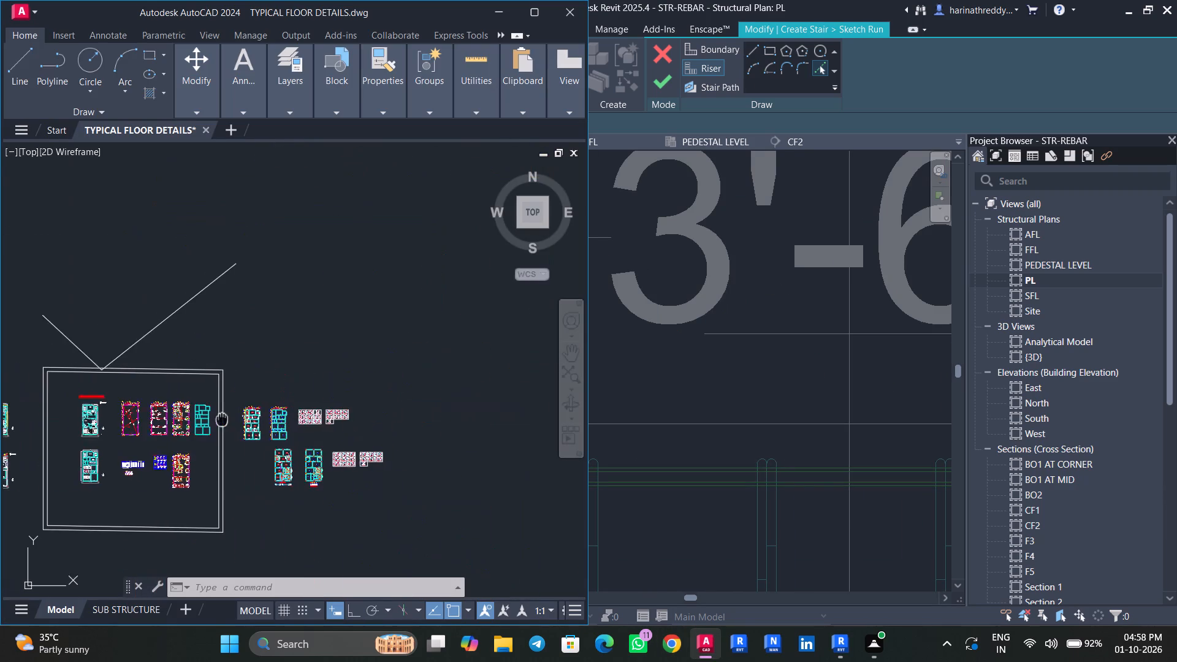
pyautogui.moveTo(296, 418); pyautogui.dragTo(390, 418, button='middle')
pyautogui.scroll(8, 265, 428)
pyautogui.moveTo(249, 433); pyautogui.dragTo(419, 601, button='middle')
pyautogui.moveTo(226, 439); pyautogui.dragTo(335, 582, button='middle')
pyautogui.scroll(4, 313, 379)
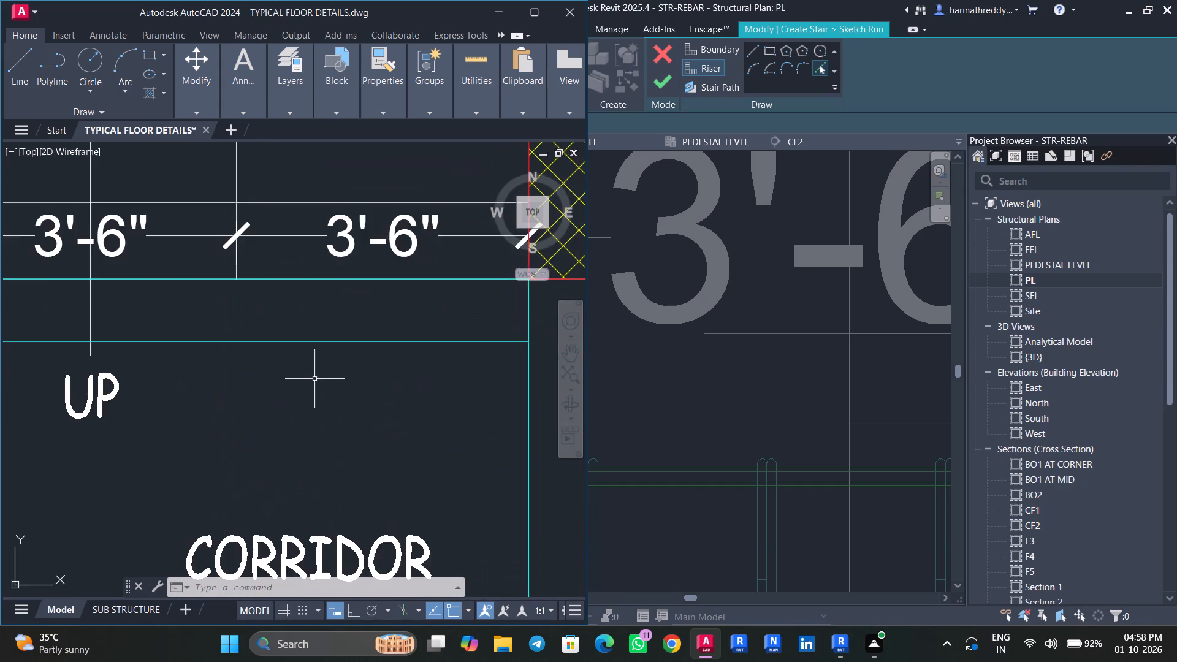
pyautogui.moveTo(307, 392); pyautogui.dragTo(356, 474, button='middle')
pyautogui.scroll(-2, 356, 474)
pyautogui.moveTo(354, 474); pyautogui.dragTo(333, 467, button='middle')
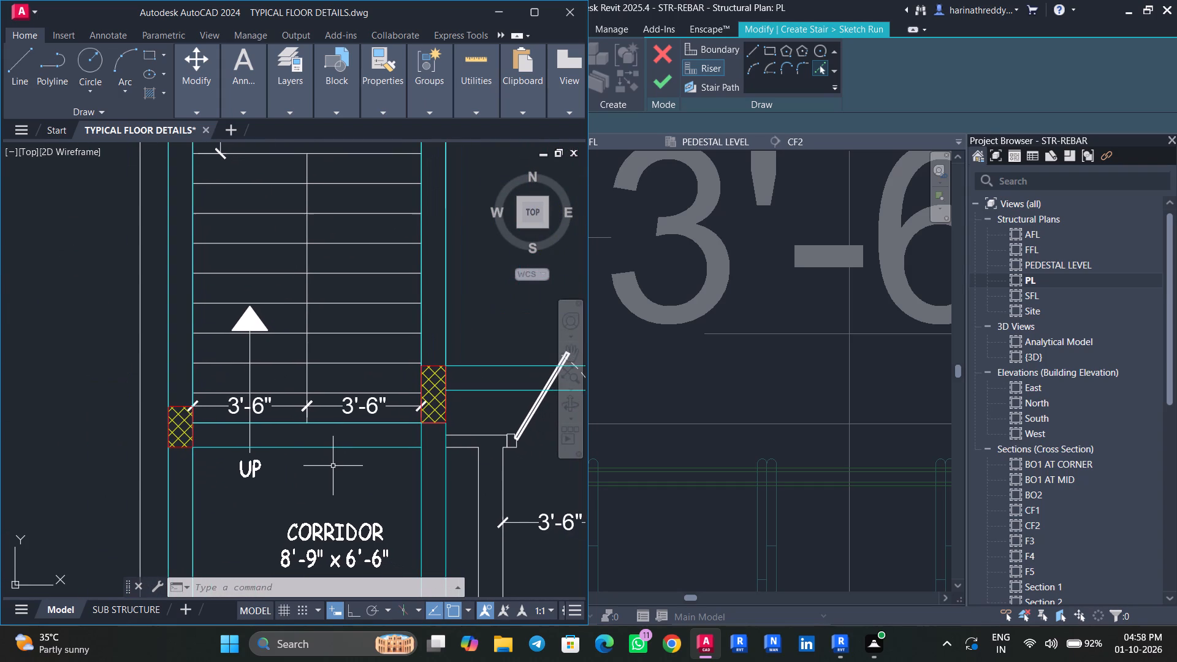
pyautogui.scroll(-7, 790, 469)
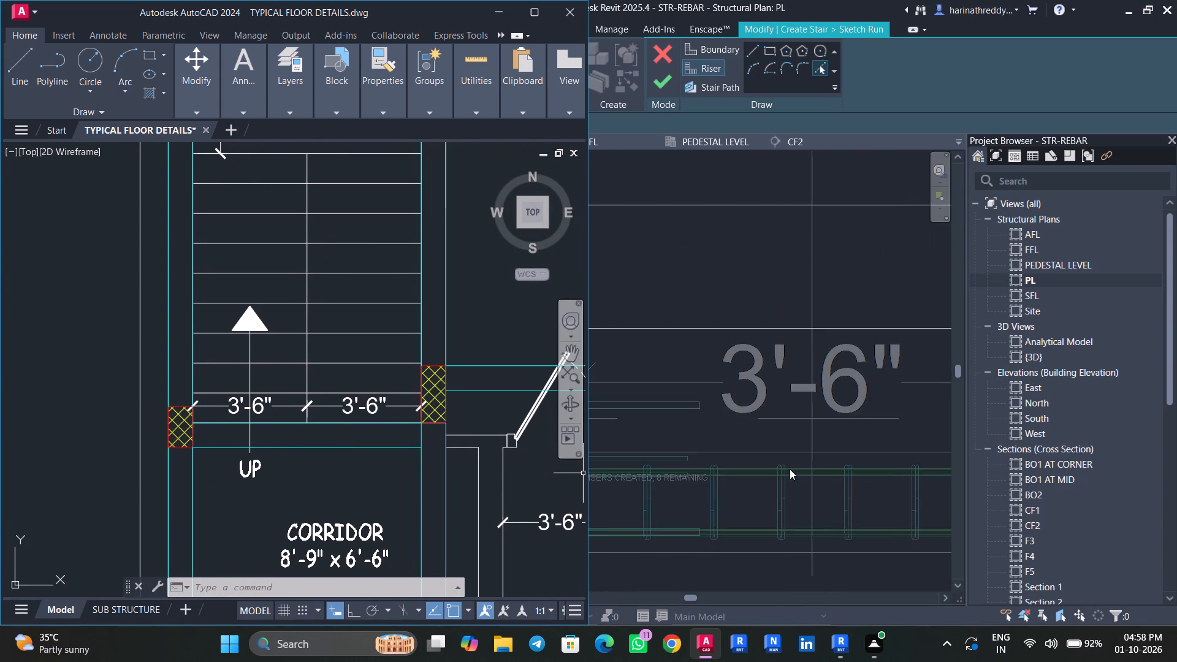
pyautogui.scroll(-3, 790, 469)
pyautogui.moveTo(709, 496); pyautogui.dragTo(945, 422, button='middle')
pyautogui.scroll(-6, 821, 435)
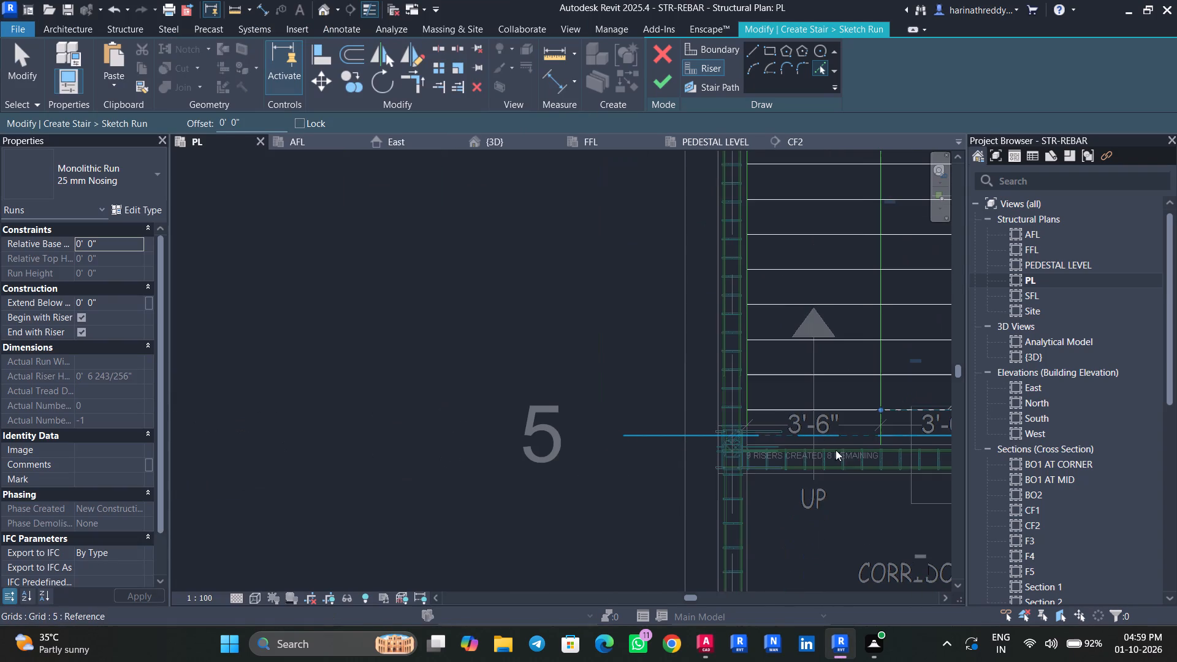
pyautogui.moveTo(894, 500); pyautogui.dragTo(687, 517, button='middle')
pyautogui.scroll(1, 613, 471)
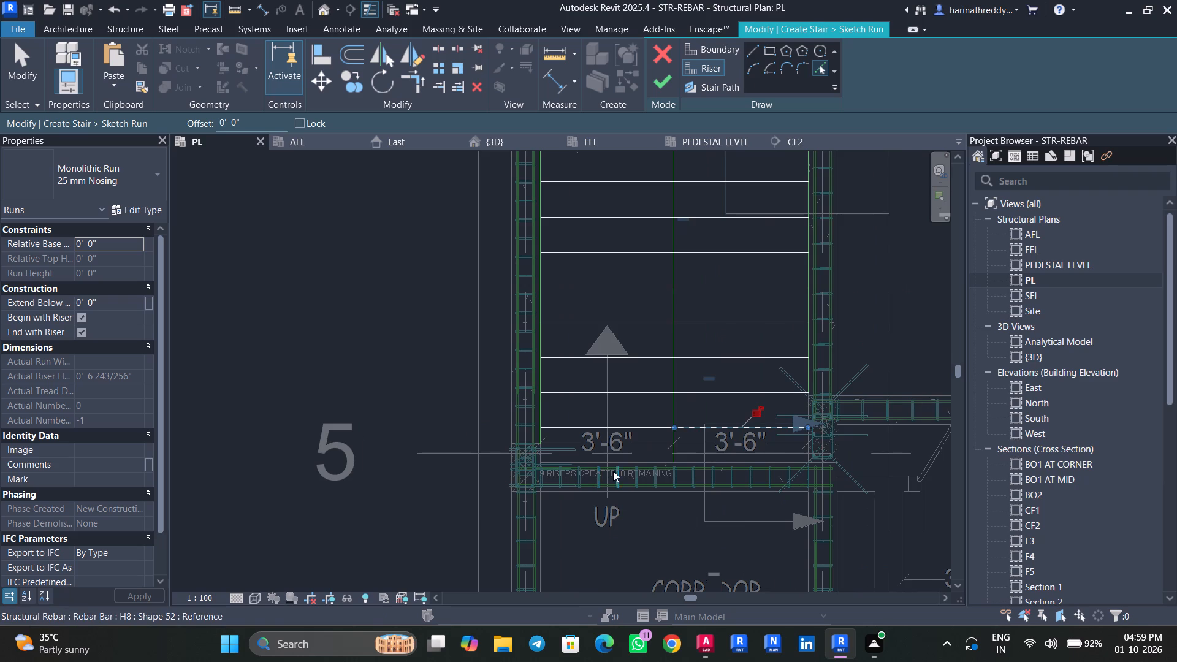
pyautogui.scroll(5, 613, 471)
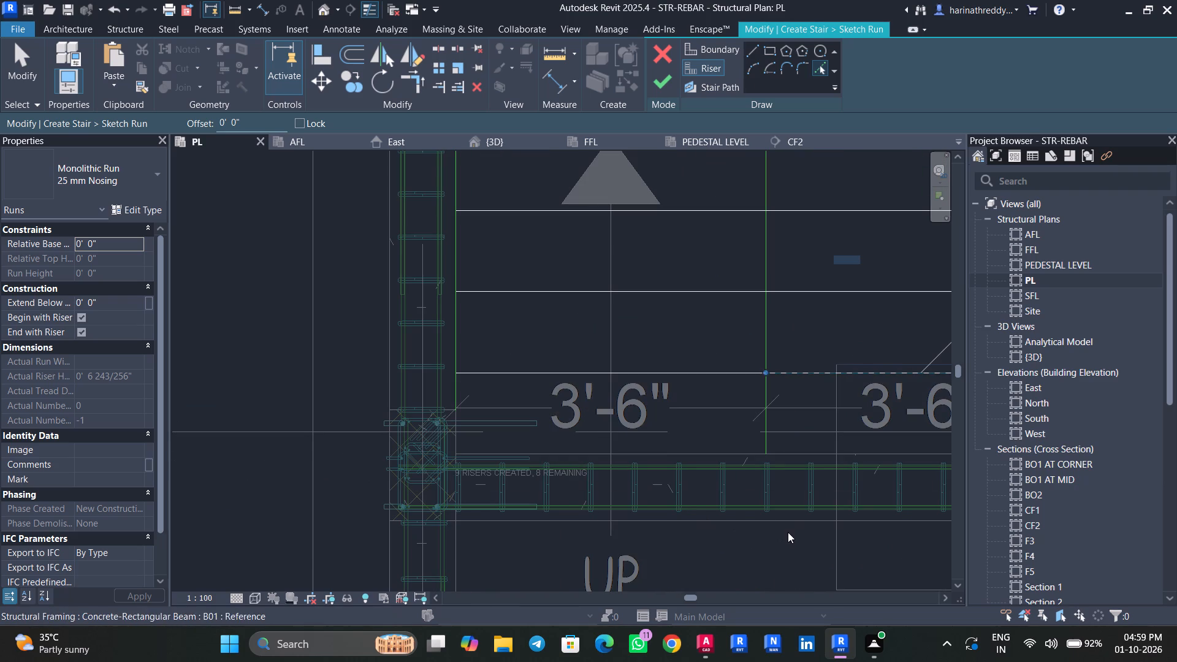
pyautogui.scroll(5, 534, 474)
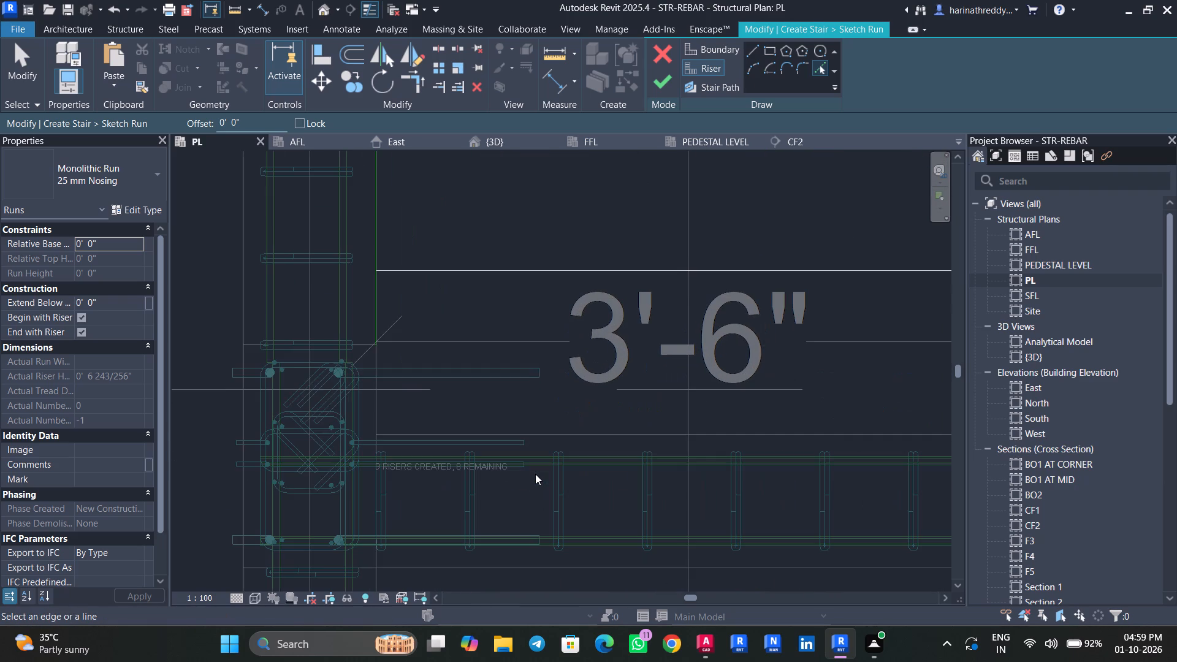
pyautogui.scroll(-6, 465, 402)
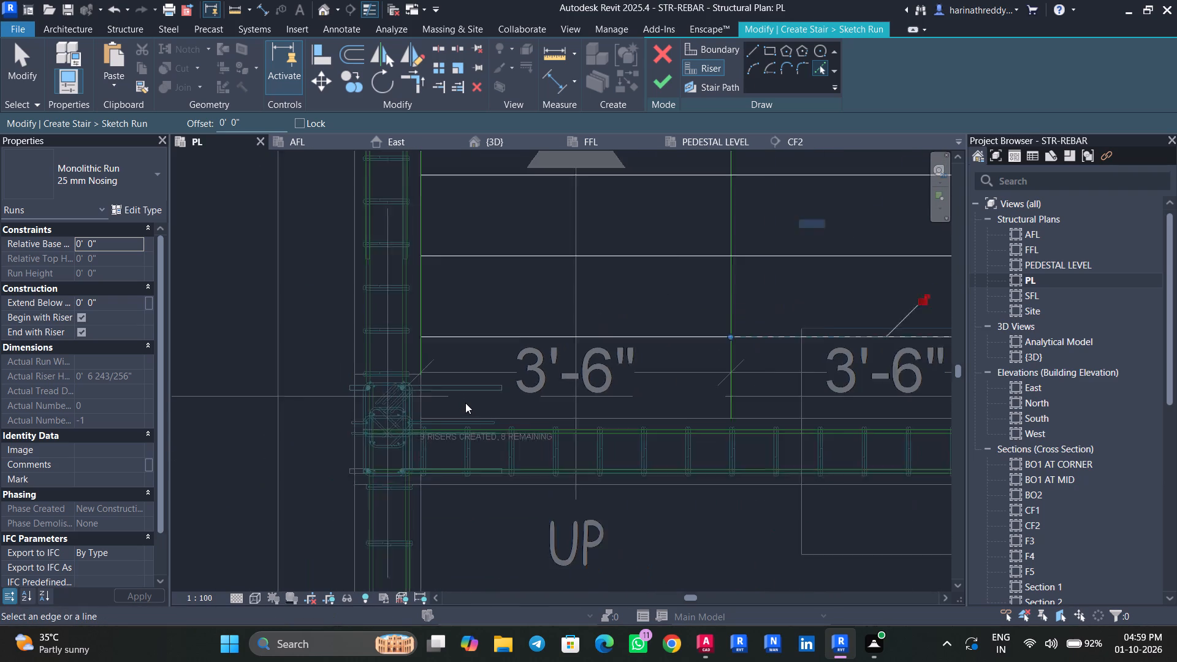
pyautogui.click(705, 644)
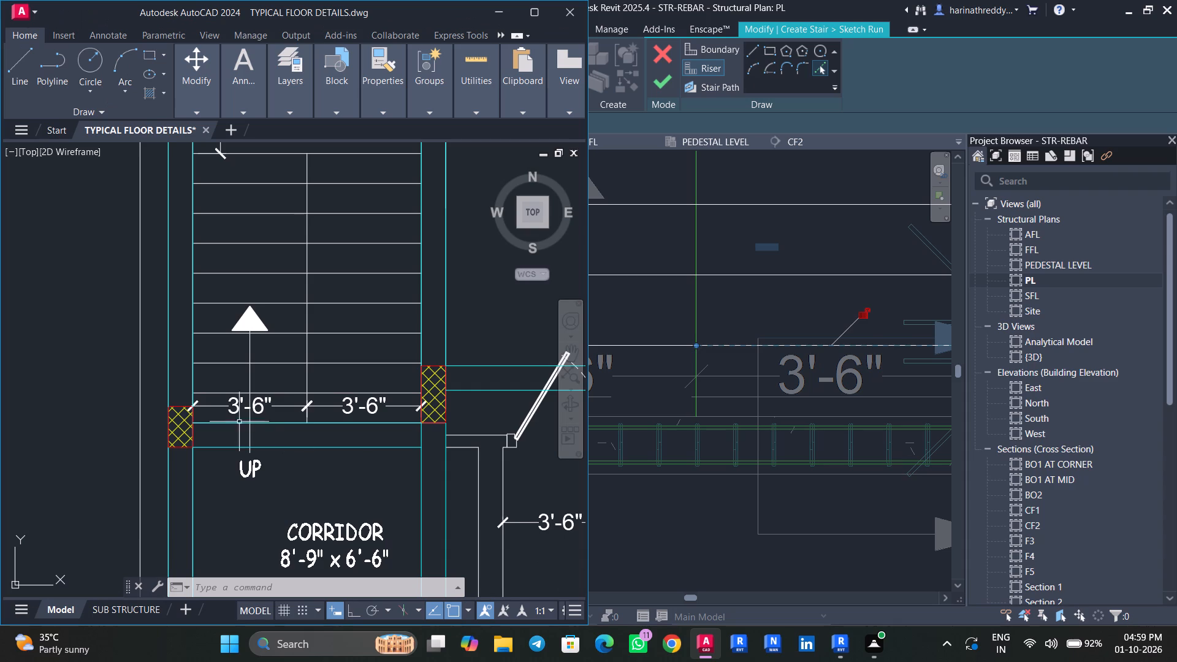
pyautogui.click(491, 20)
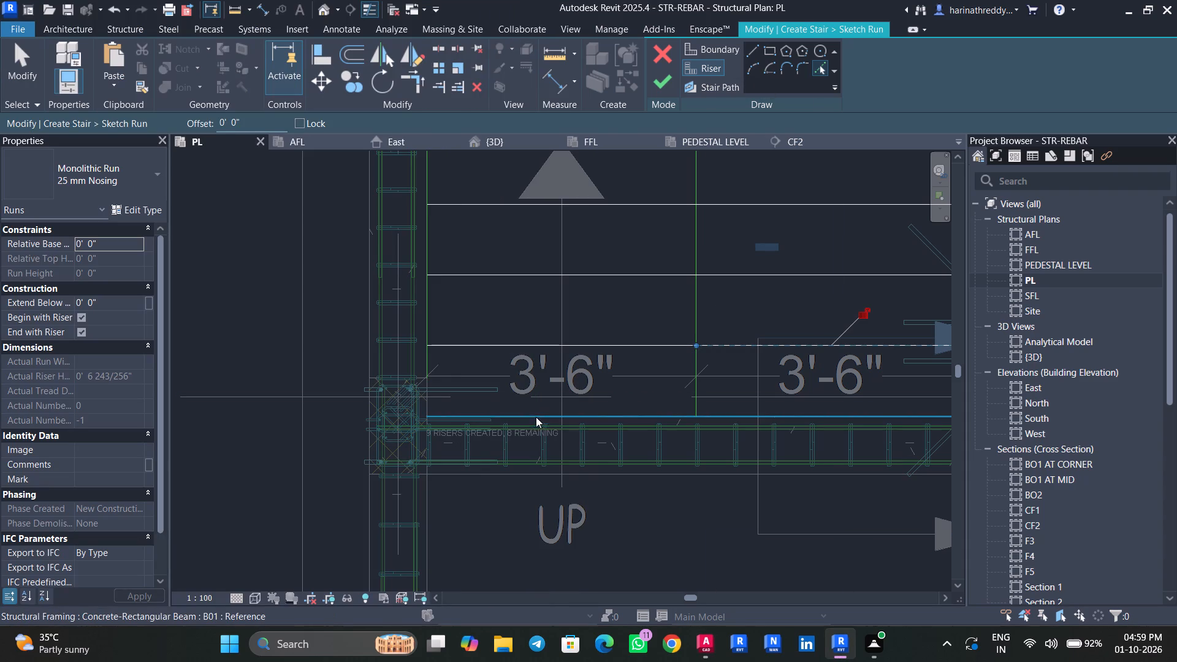
# Pick a riser line along the inner beam face at grid 5 and shorten it to end at the centre boundary line, spanning only the UP flight.
pyautogui.click(536, 417)
pyautogui.moveTo(777, 394); pyautogui.dragTo(565, 403, button='middle')
pyautogui.press('Escape')
pyautogui.press('Escape')
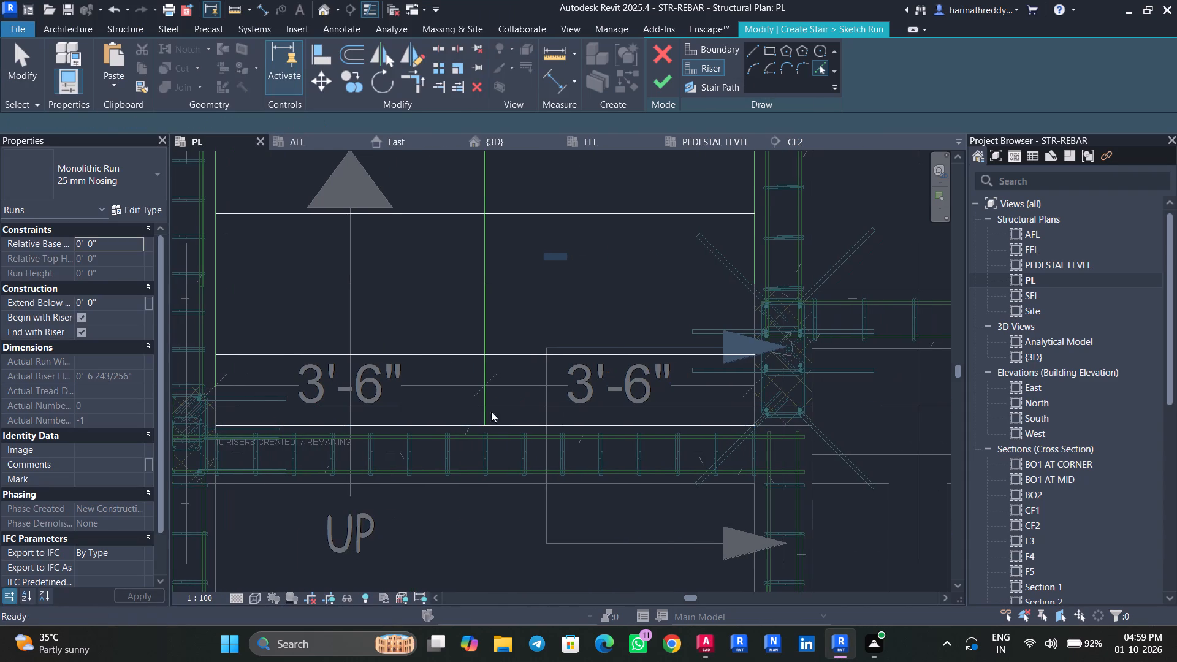
pyautogui.scroll(8, 462, 442)
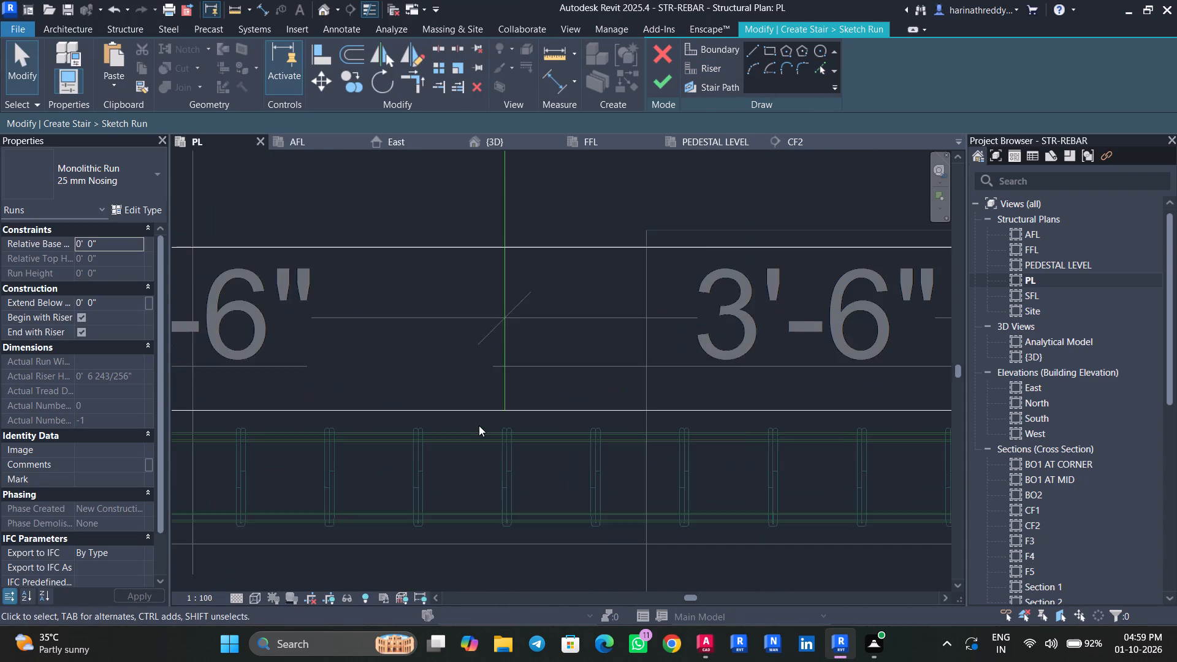
pyautogui.click(541, 404)
pyautogui.scroll(-7, 541, 404)
pyautogui.scroll(1, 541, 404)
pyautogui.scroll(-1, 541, 404)
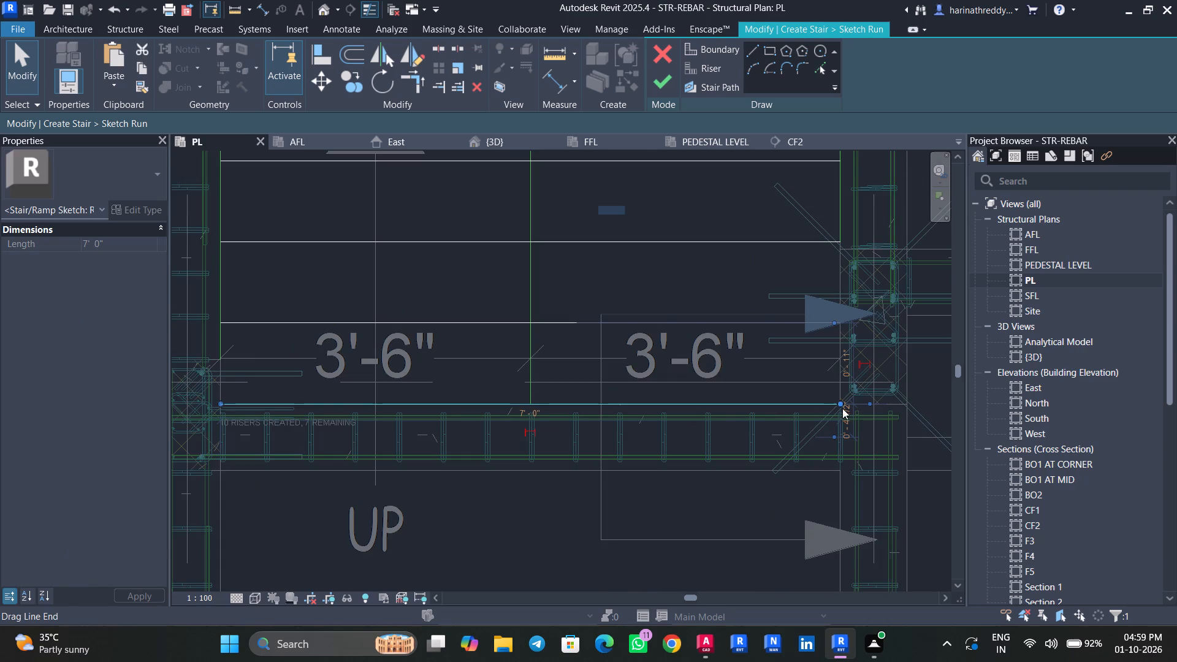
pyautogui.moveTo(839, 403); pyautogui.dragTo(530, 405)
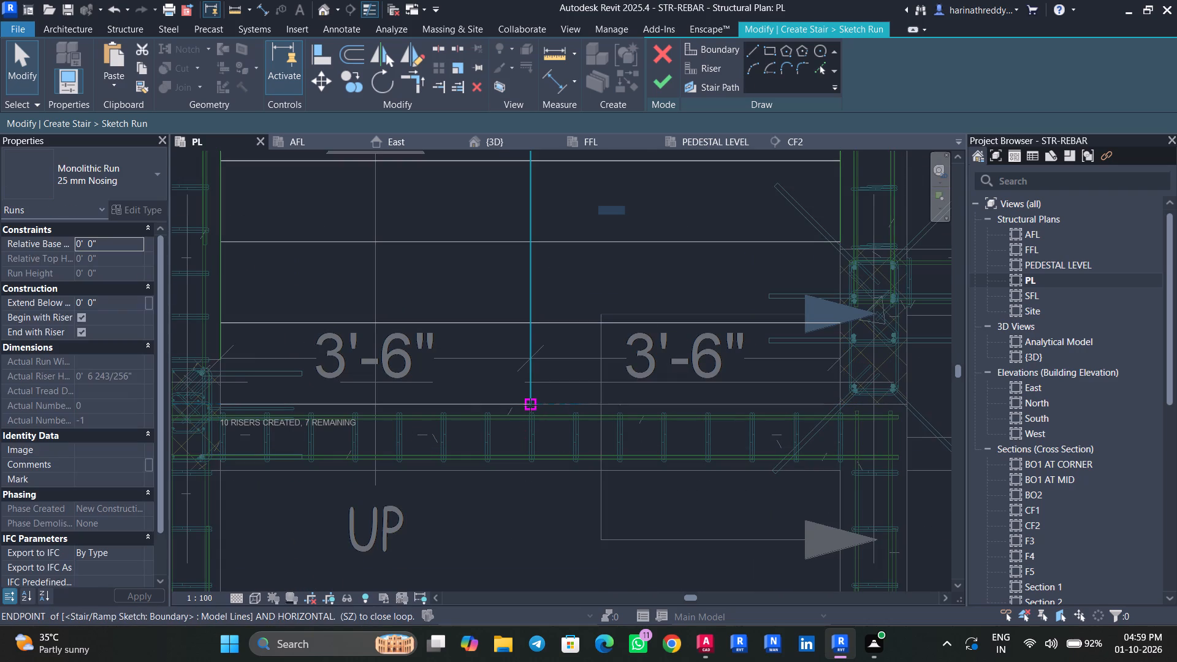
pyautogui.moveTo(530, 405); pyautogui.dragTo(530, 405)
pyautogui.press('Escape')
pyautogui.press('Escape')
# Extend the outer boundary line of the flight opposite the UP arrow to the inner beam face at grid 5.
pyautogui.click(840, 218)
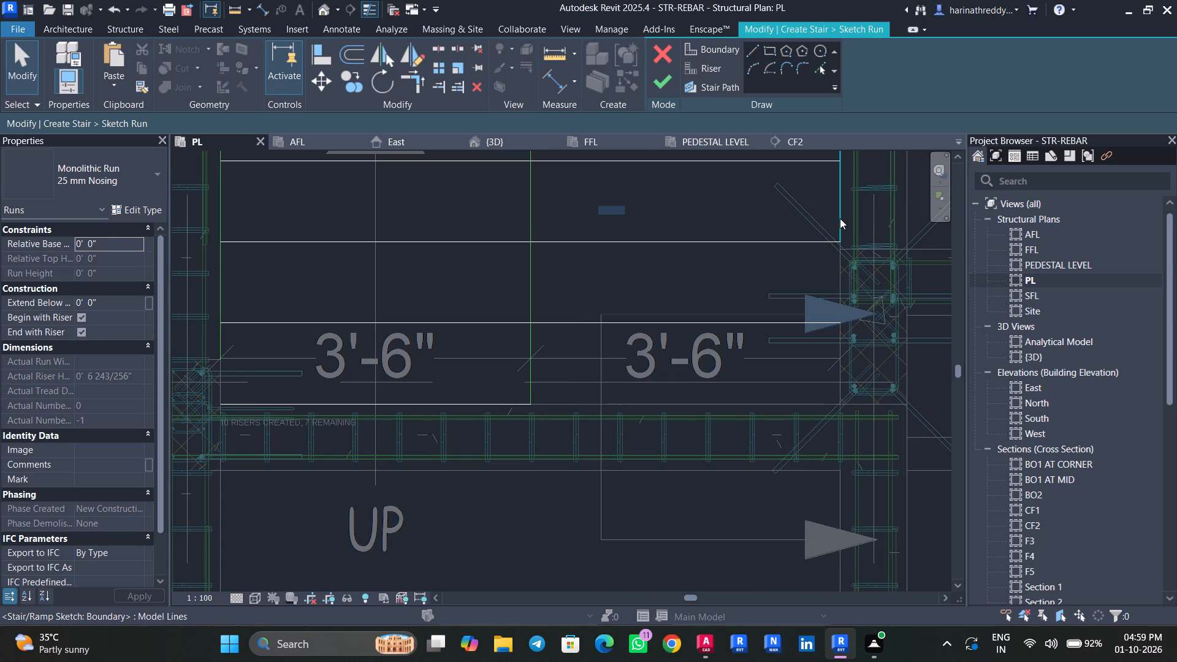
pyautogui.moveTo(839, 240); pyautogui.dragTo(844, 411)
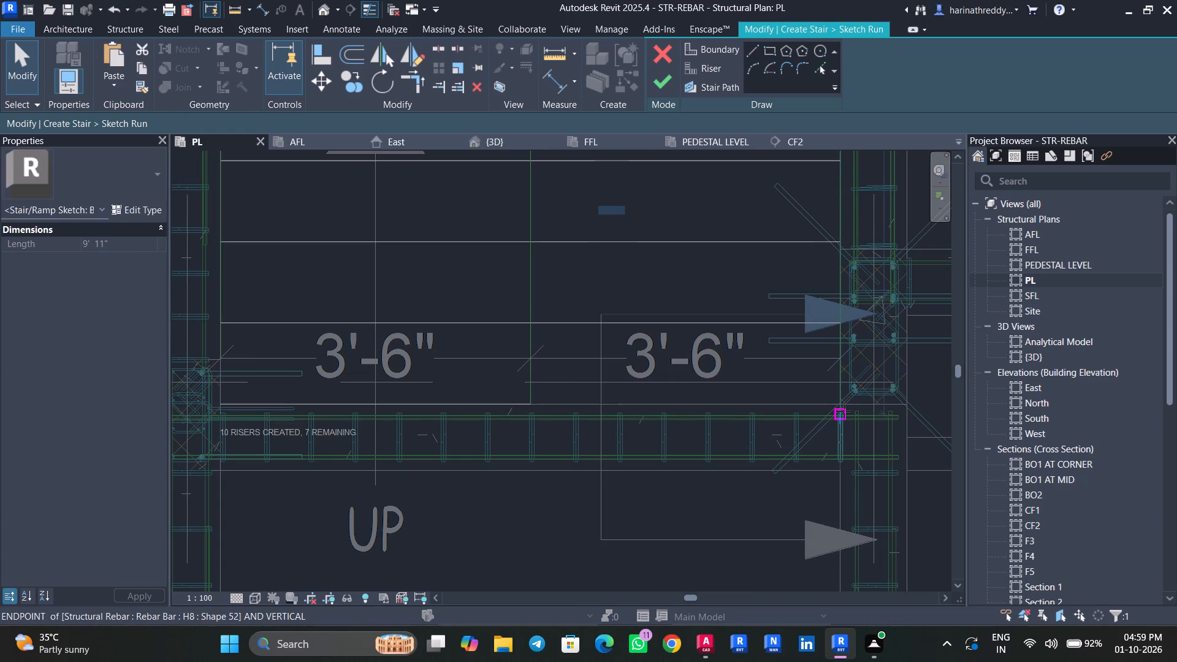
pyautogui.moveTo(844, 411); pyautogui.dragTo(842, 406)
pyautogui.press('Escape')
pyautogui.press('Escape')
pyautogui.press('Escape')
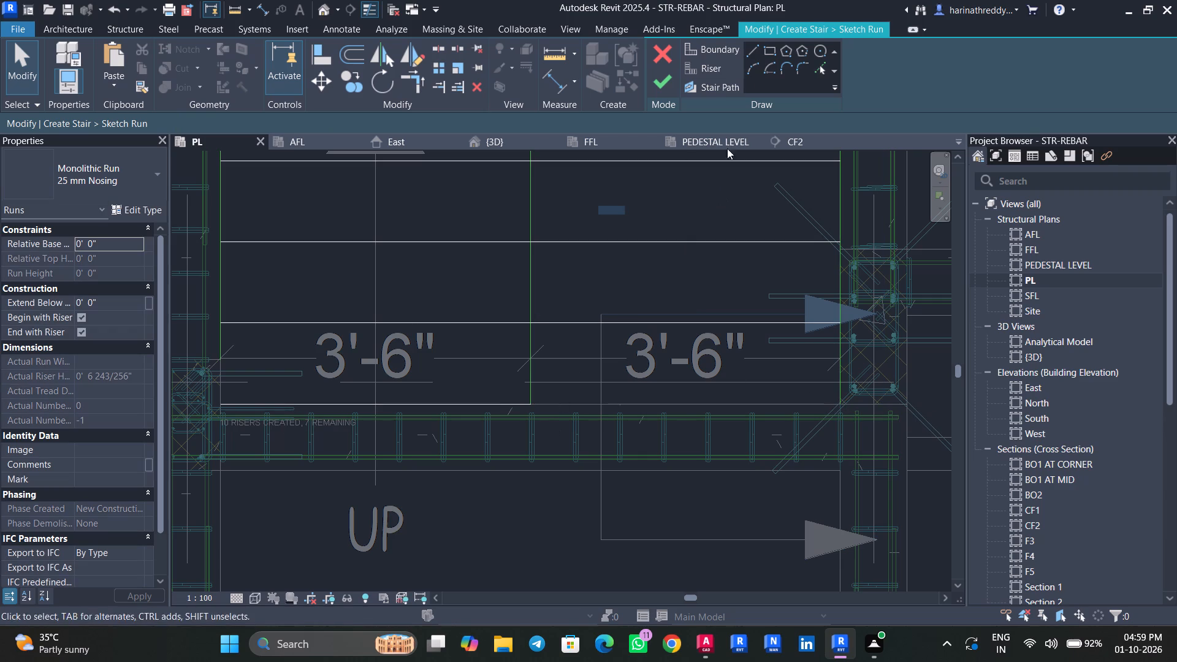
# Draw the second flight's last riser along the grid 5 beam face, from the centre boundary line to the outer boundary.
pyautogui.click(723, 66)
pyautogui.click(534, 406)
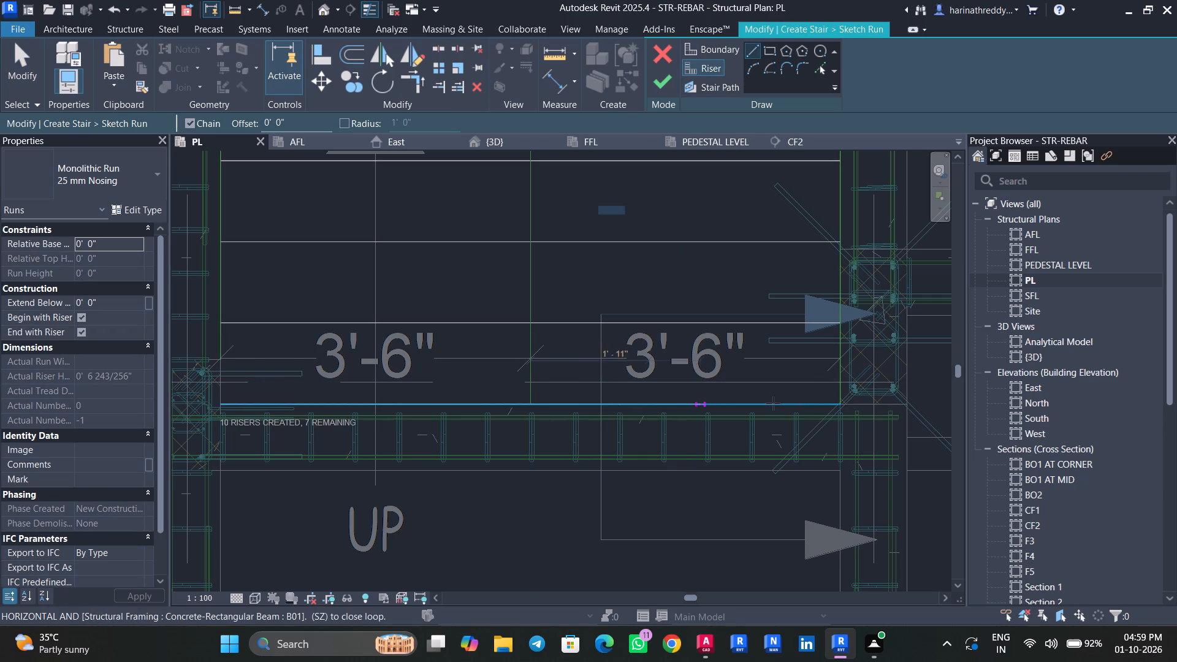
pyautogui.click(836, 403)
pyautogui.press('Escape')
pyautogui.press('Escape')
pyautogui.press('Escape')
# Trim the UP flight's outer boundary line to a corner with its last riser at the grid 5 beam face.
pyautogui.click(223, 350)
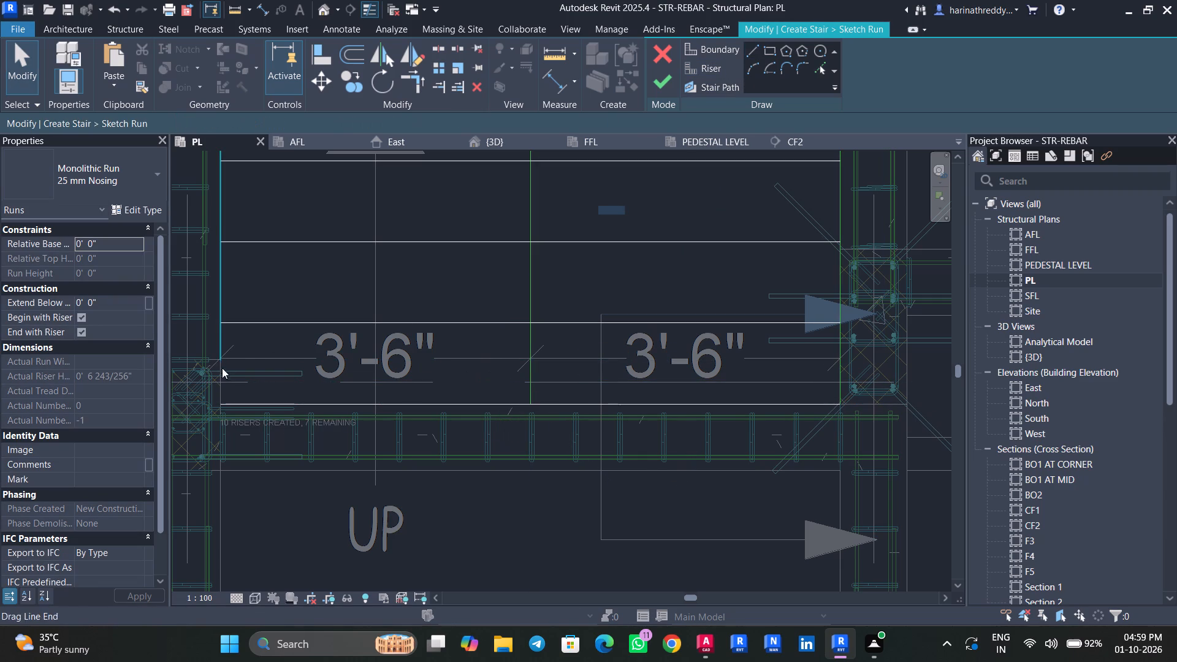
pyautogui.press('Escape')
pyautogui.press('Escape')
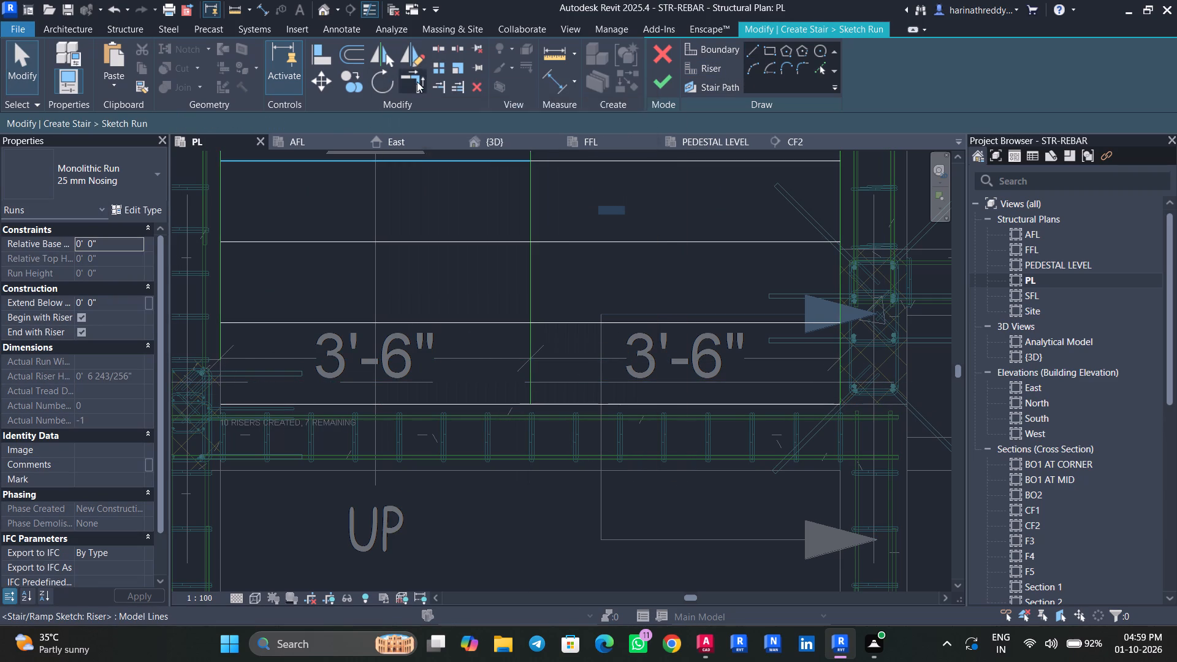
pyautogui.click(417, 82)
pyautogui.click(261, 405)
pyautogui.click(217, 328)
pyautogui.press('Escape')
pyautogui.press('Escape')
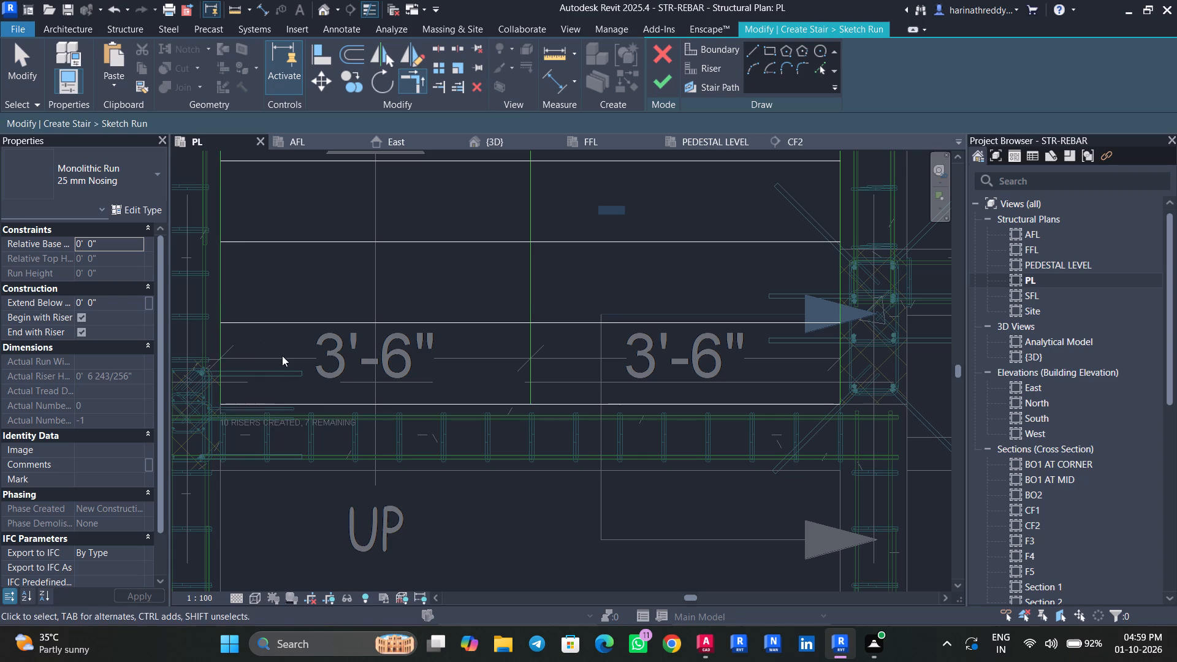
# Draw the stair path from the UP flight's grid 5 riser midpoint to grid 6, about 3'-9" across, and back to the second flight's grid 5 riser.
pyautogui.scroll(-3, 287, 362)
pyautogui.moveTo(336, 311); pyautogui.dragTo(329, 449, button='middle')
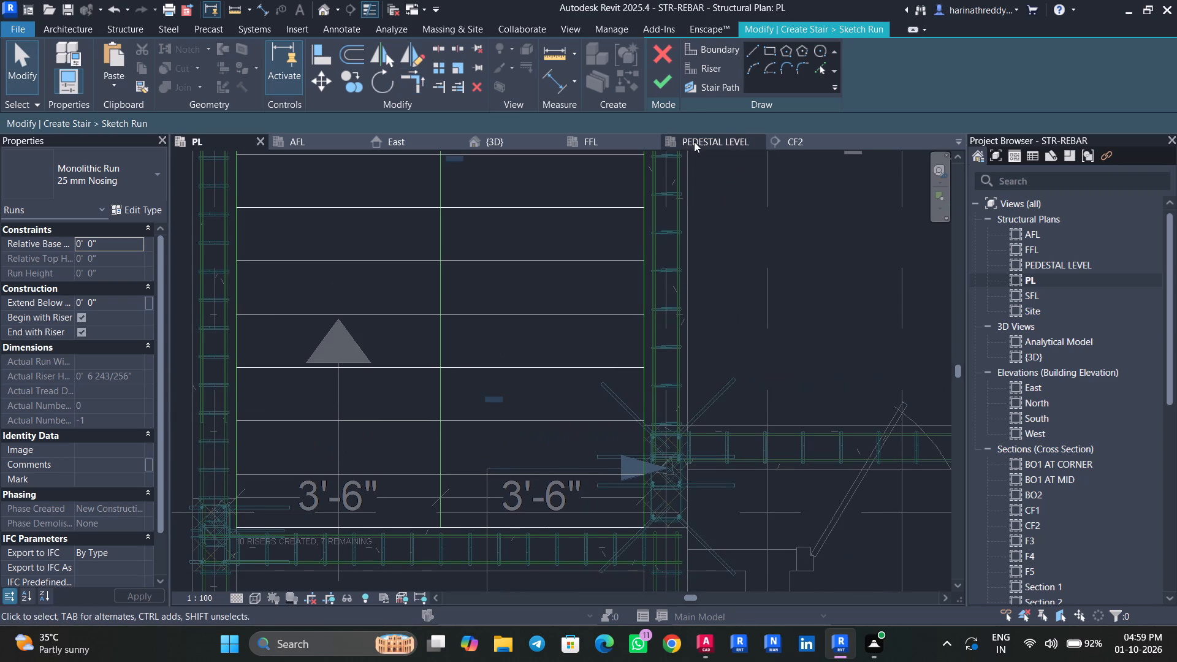
pyautogui.click(703, 90)
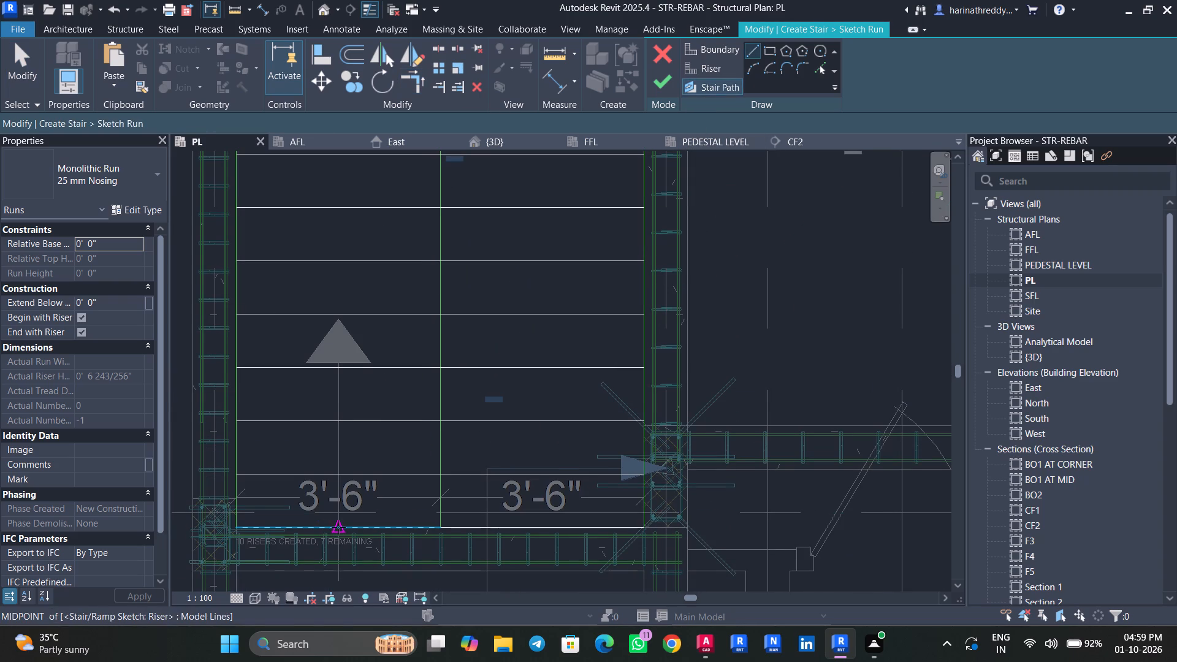
pyautogui.click(338, 527)
pyautogui.moveTo(336, 248); pyautogui.dragTo(336, 520, button='middle')
pyautogui.scroll(1, 336, 520)
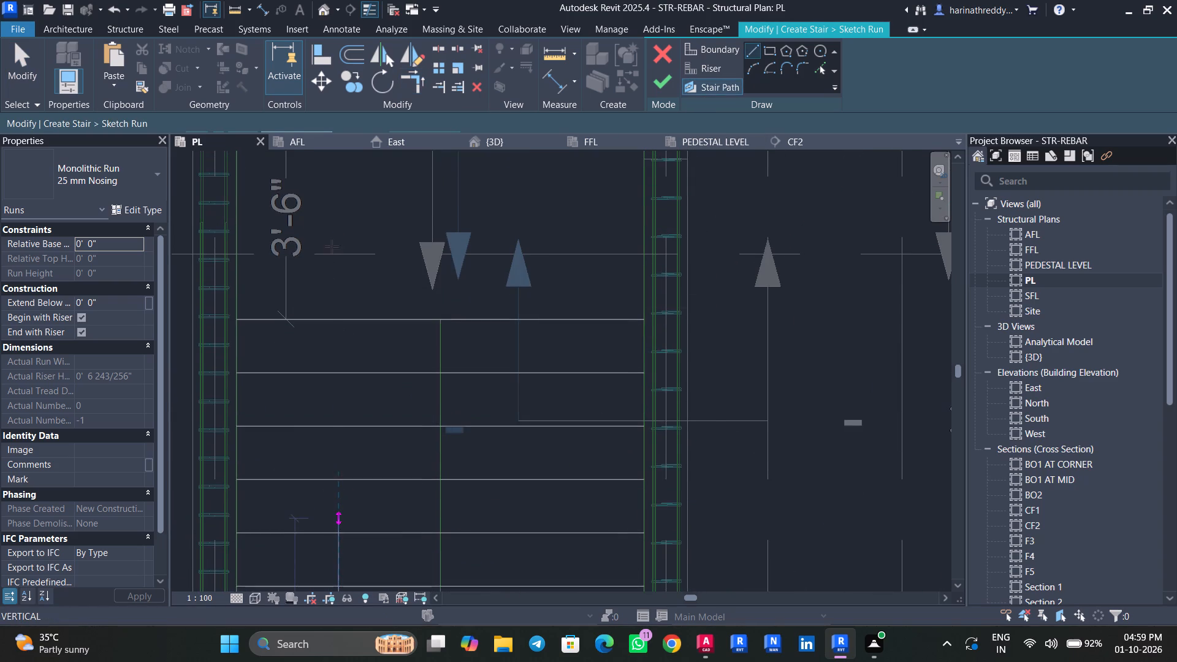
pyautogui.click(335, 211)
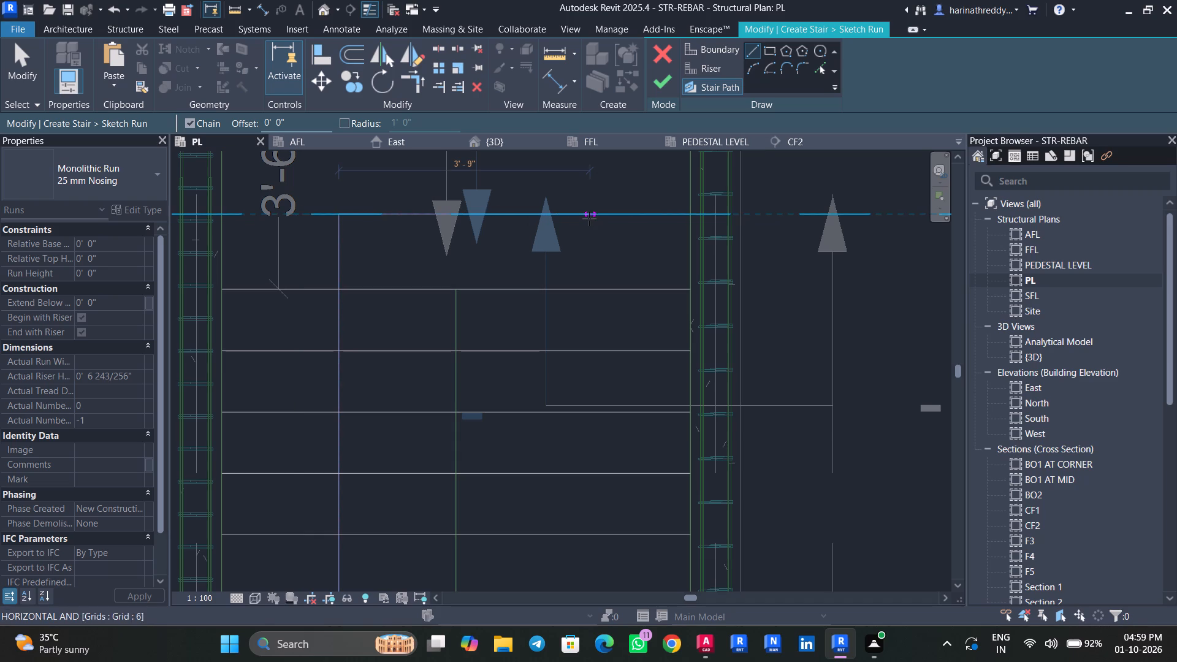
pyautogui.click(589, 219)
pyautogui.moveTo(590, 470); pyautogui.dragTo(554, 179, button='middle')
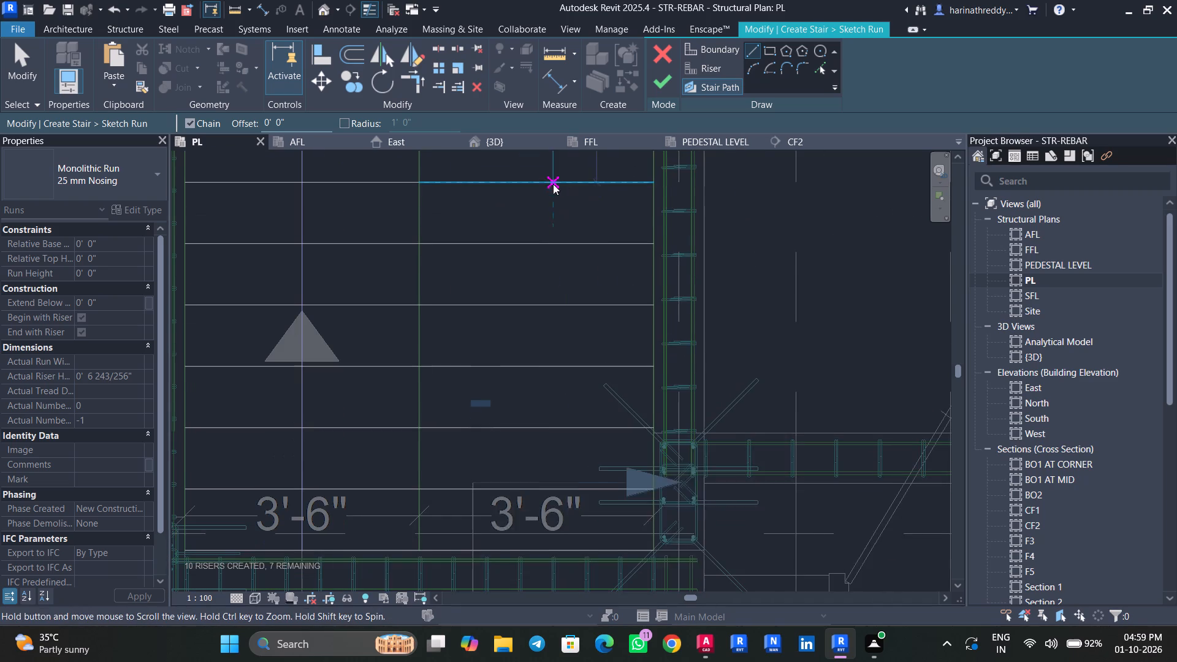
pyautogui.moveTo(568, 464); pyautogui.dragTo(515, 251, button='middle')
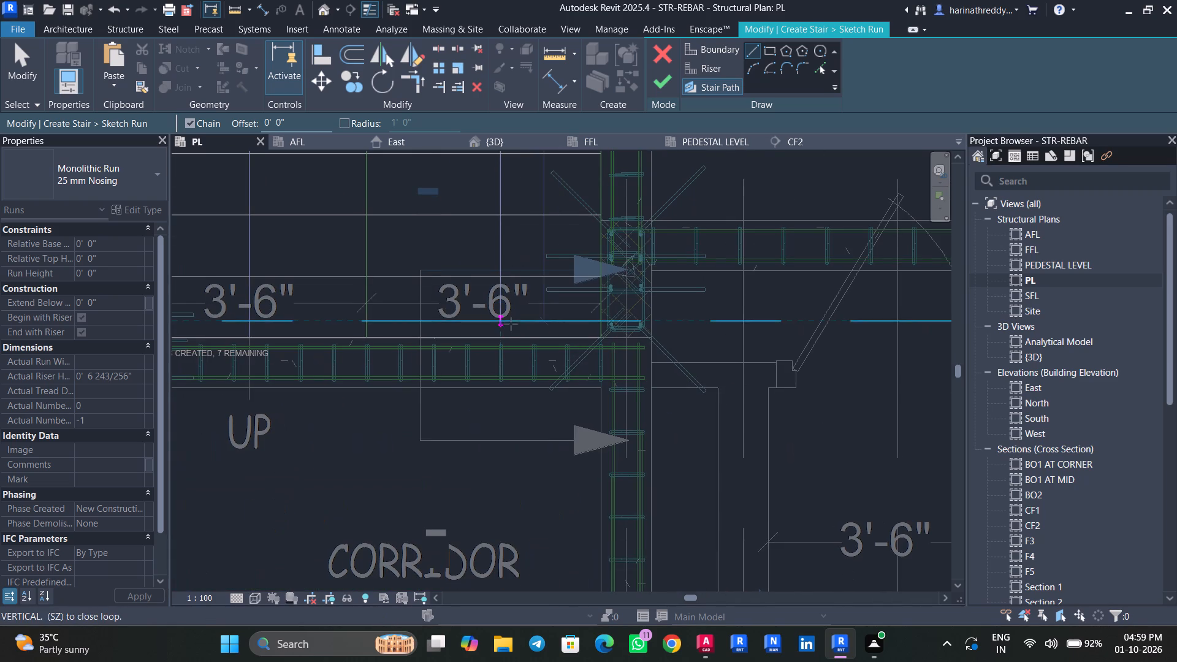
pyautogui.click(508, 336)
pyautogui.press('Escape')
pyautogui.press('Escape')
pyautogui.press('Escape')
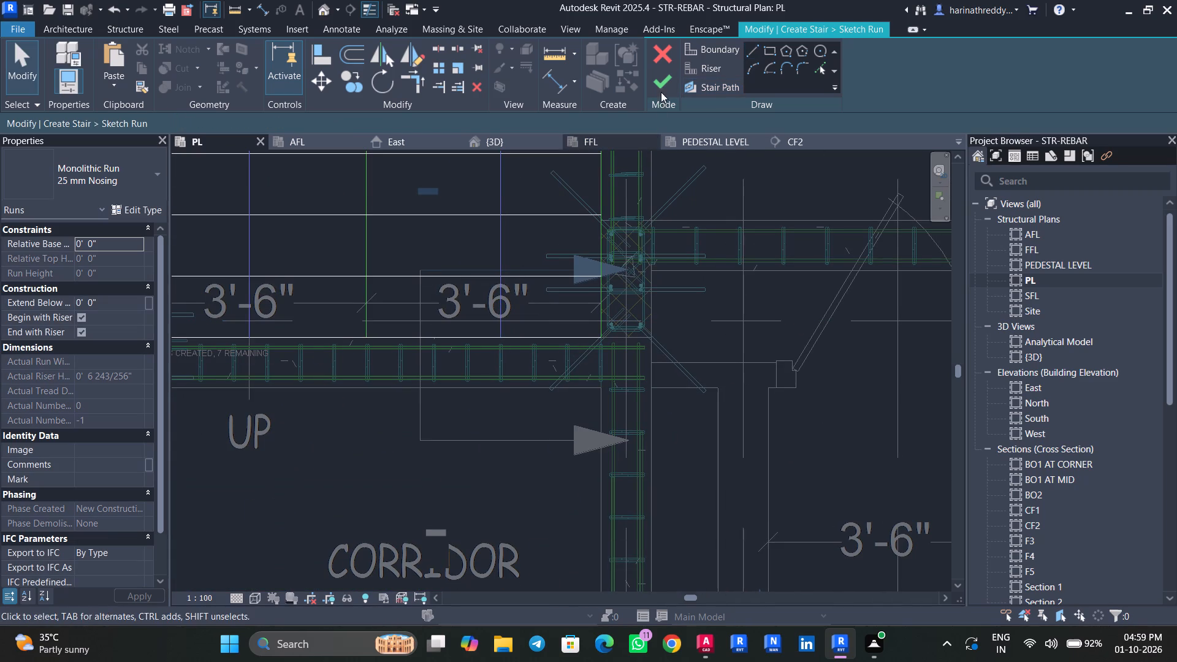
# Finish the run sketch and complete the monolithic staircase between grids 5 and 7.
pyautogui.click(663, 82)
pyautogui.scroll(-3, 556, 300)
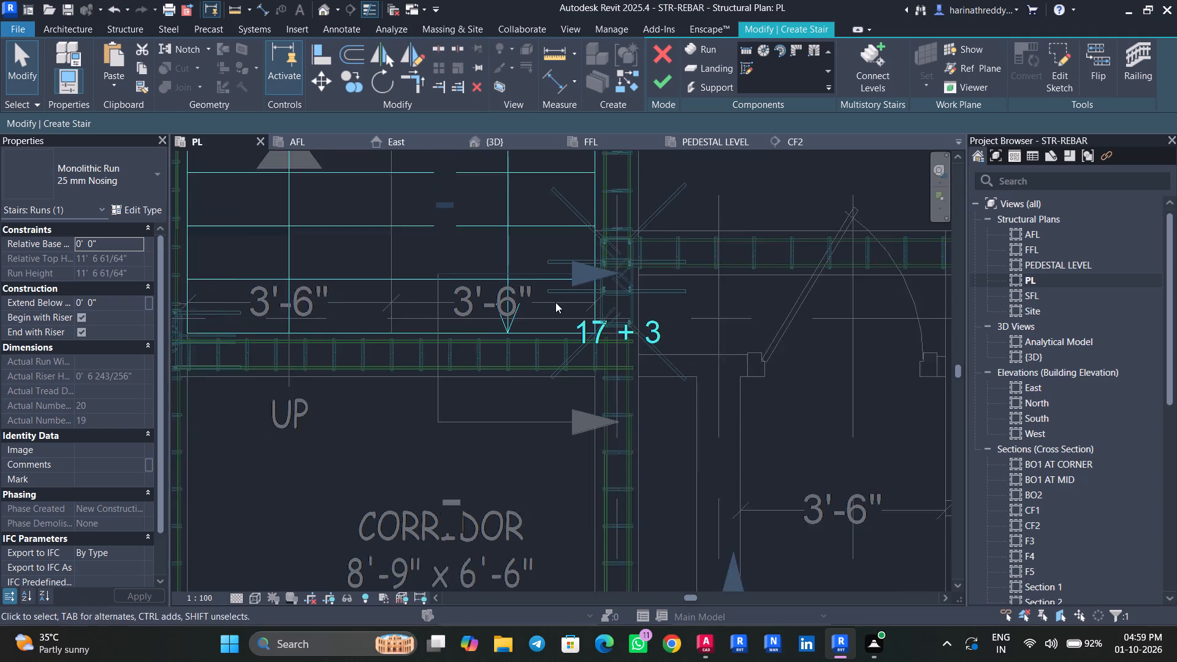
pyautogui.scroll(-4, 555, 302)
pyautogui.moveTo(481, 387); pyautogui.dragTo(484, 459, button='middle')
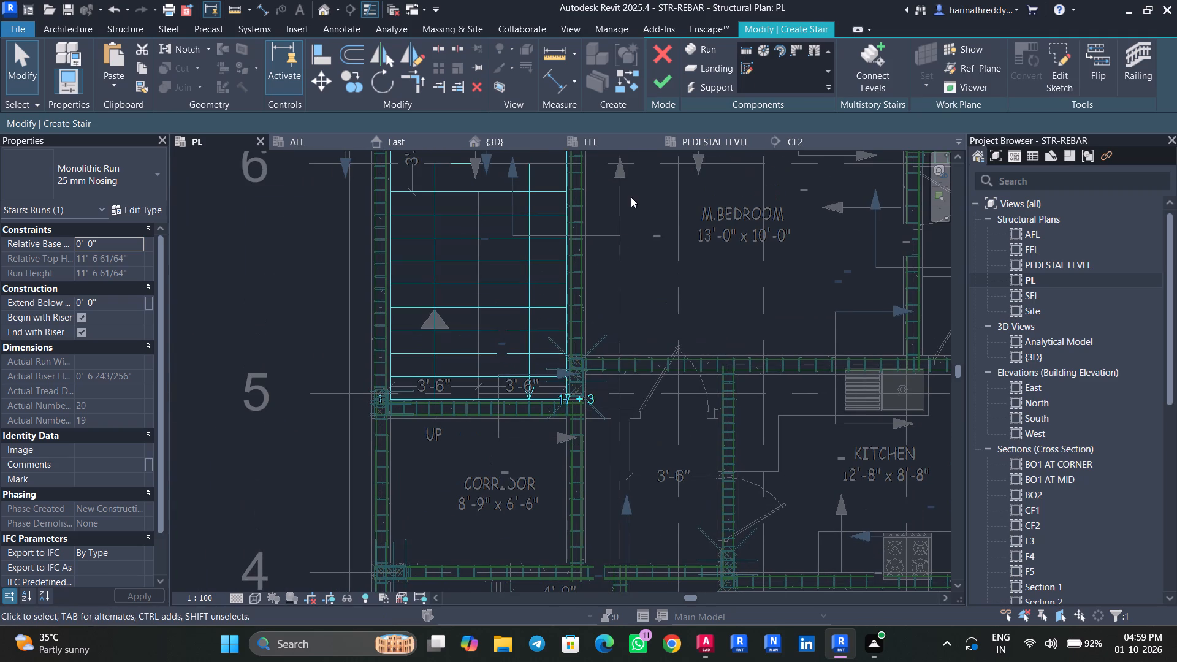
pyautogui.click(676, 85)
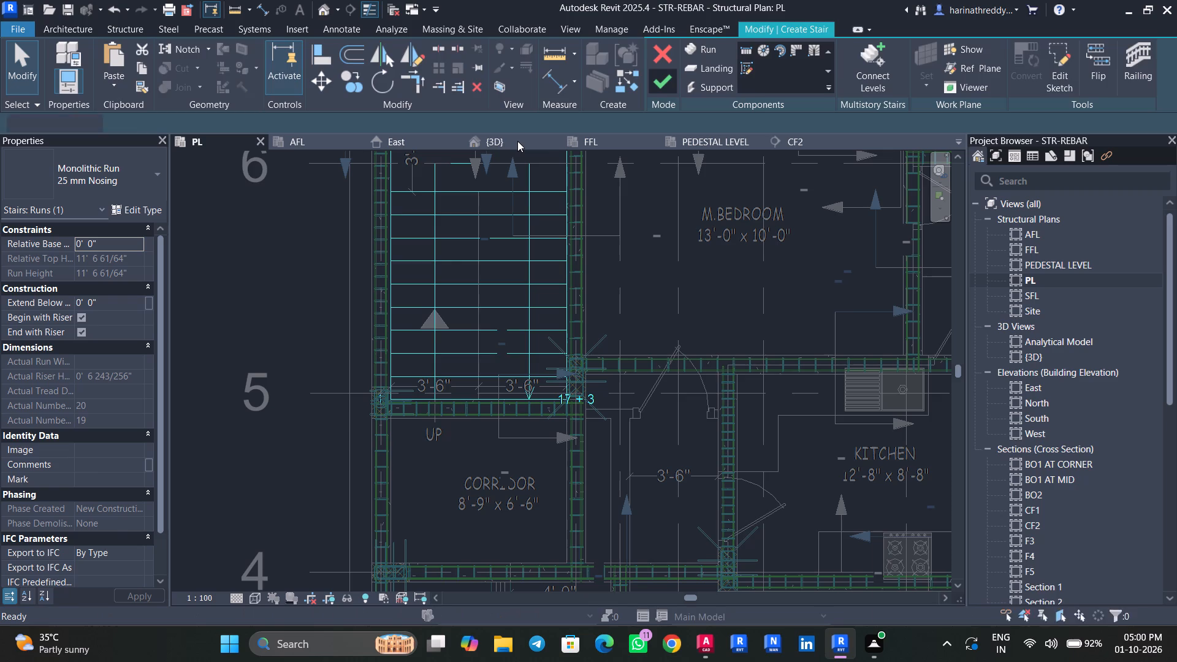
# Turn on the Stairs category in the {3D} view's visibility overrides.
pyautogui.click(517, 141)
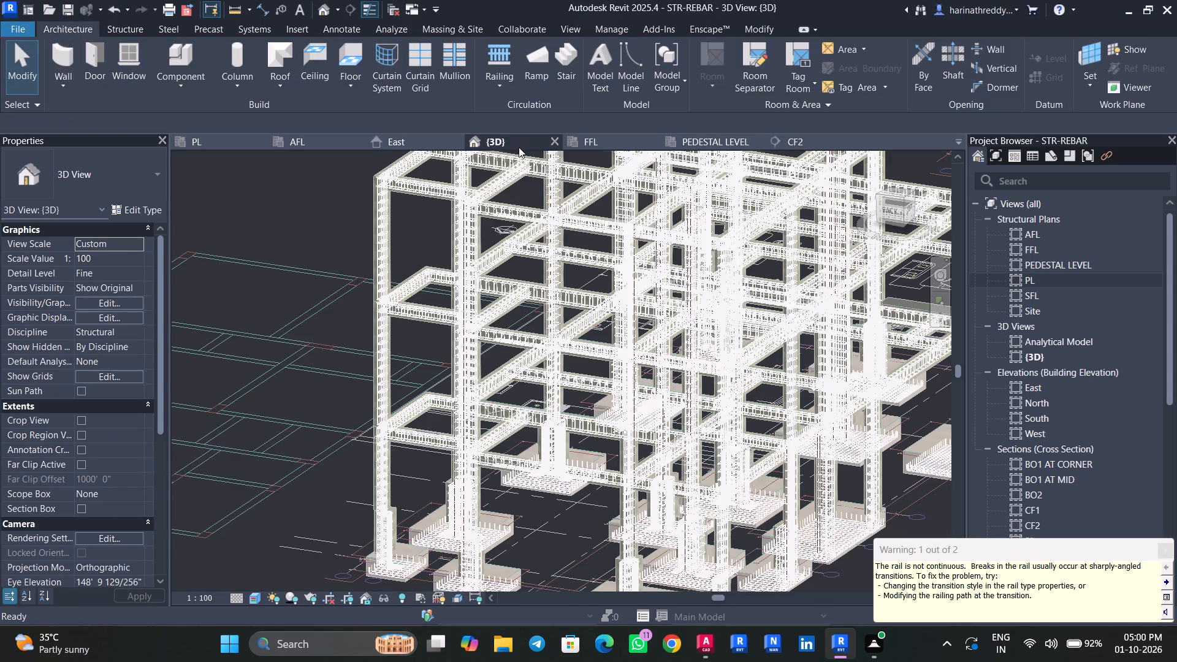
pyautogui.scroll(-4, 268, 420)
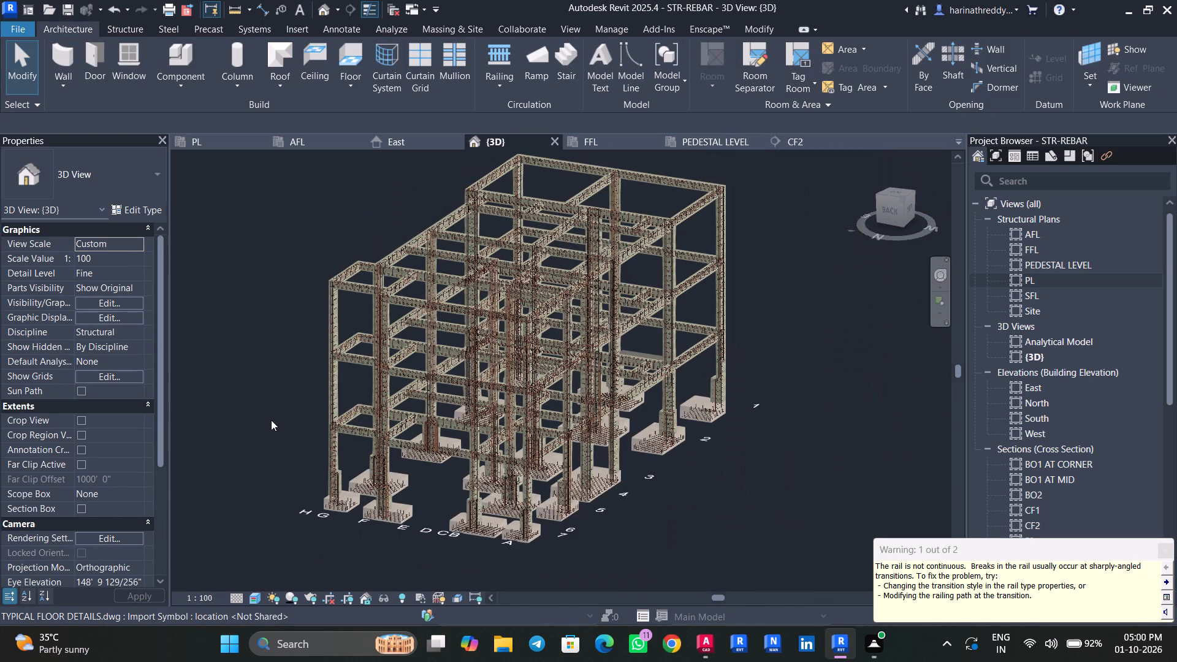
pyautogui.write('VV')
pyautogui.click(500, 286)
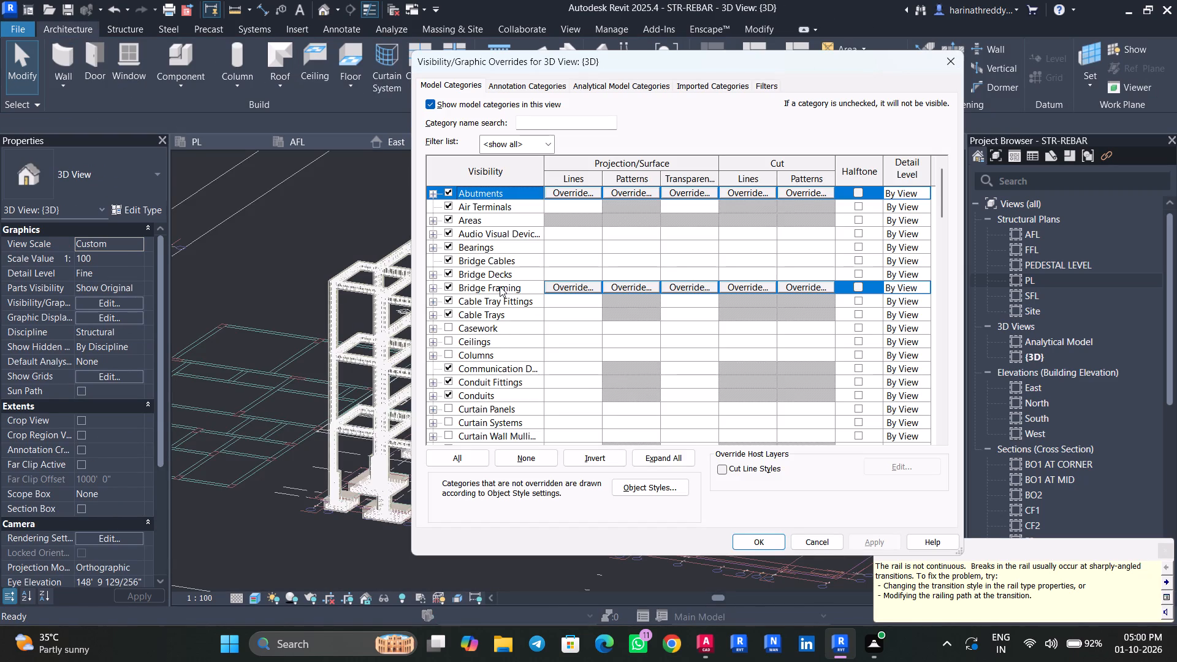
pyautogui.press('s')
pyautogui.scroll(-6, 510, 358)
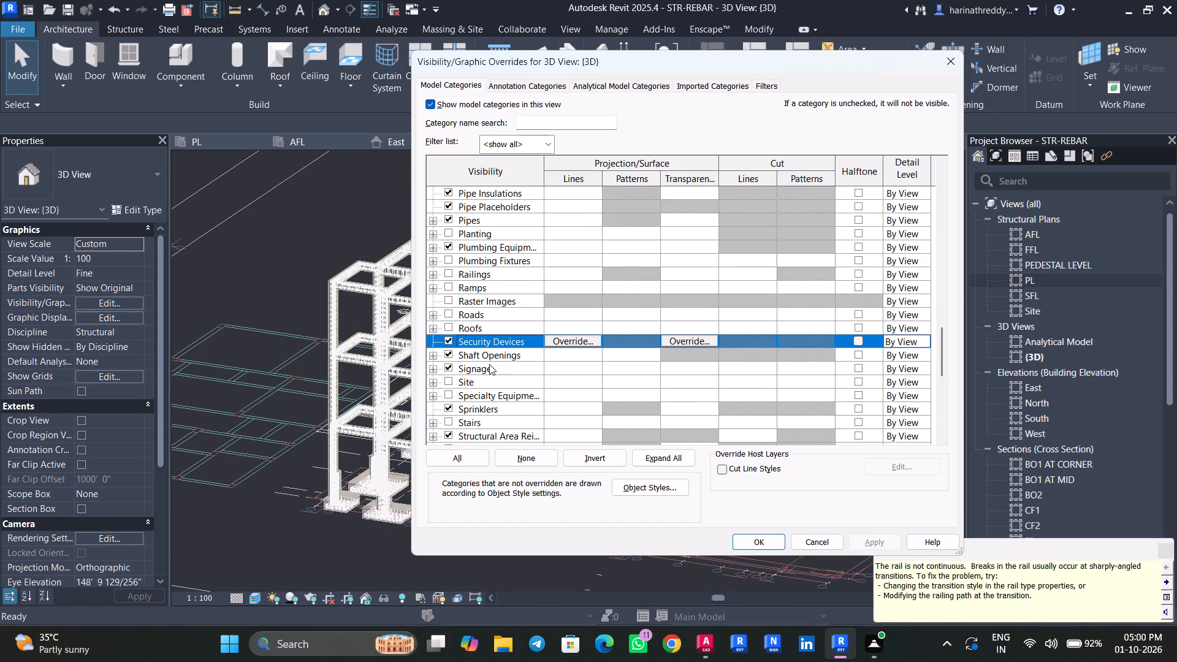
pyautogui.click(447, 419)
pyautogui.click(872, 541)
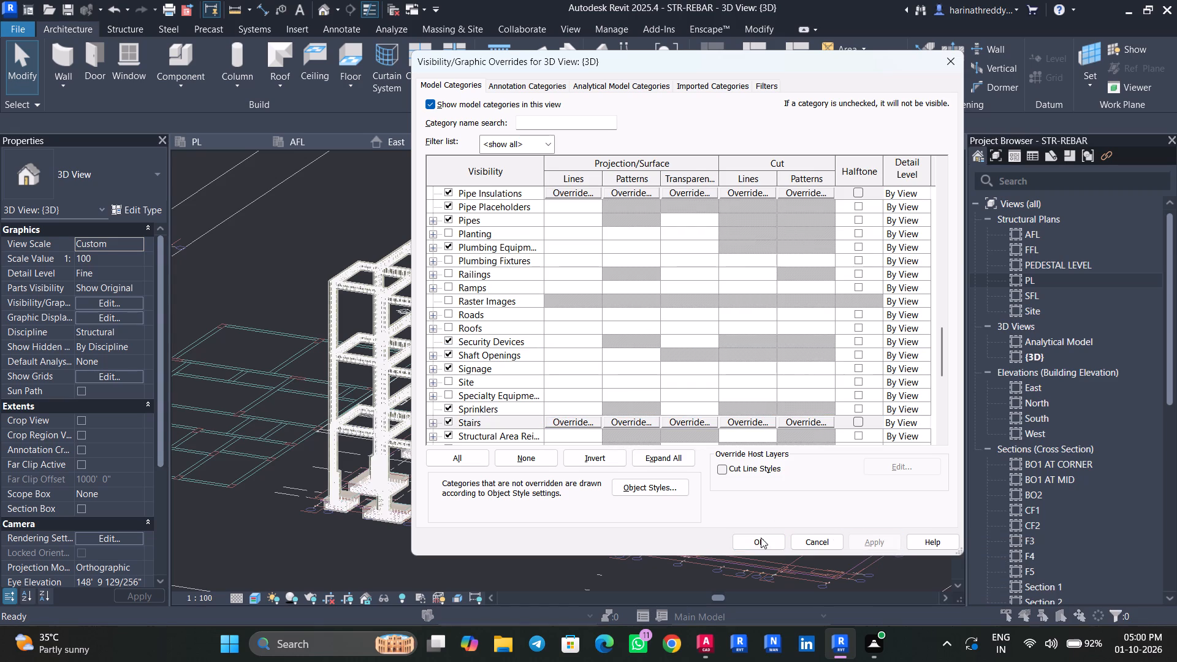
pyautogui.click(746, 546)
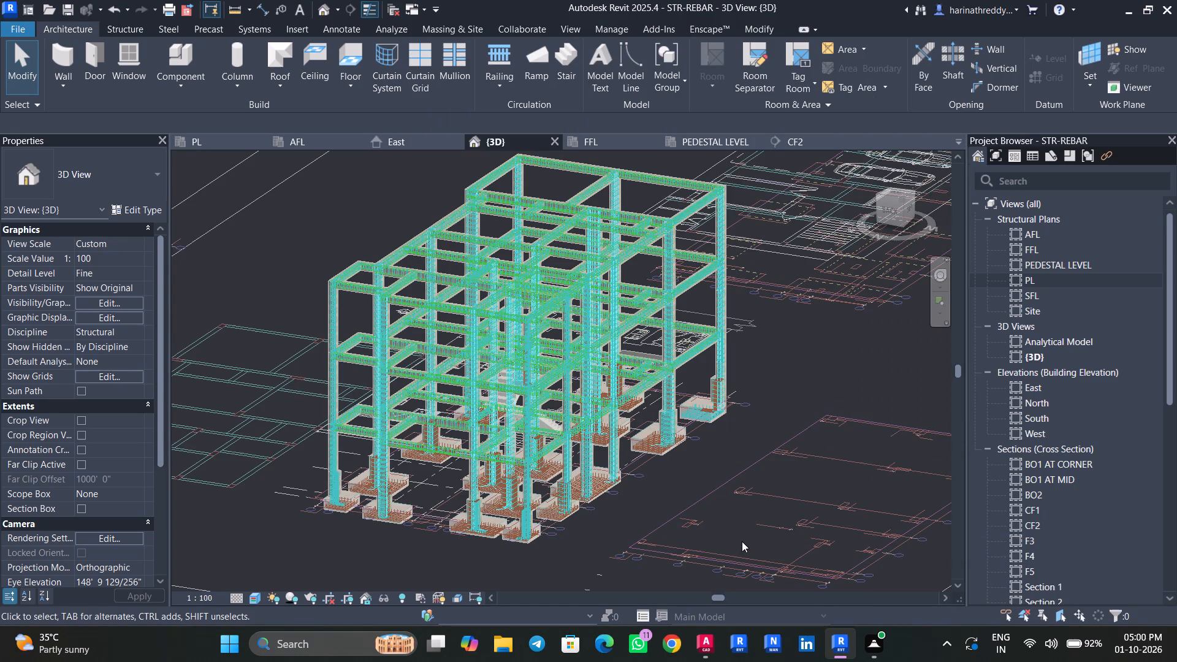
# Examine the structural frame in 3D from several sides to locate the new staircase.
pyautogui.keyDown('shift'); pyautogui.moveTo(435, 550); pyautogui.dragTo(537, 556, button='middle'); pyautogui.keyUp('shift')
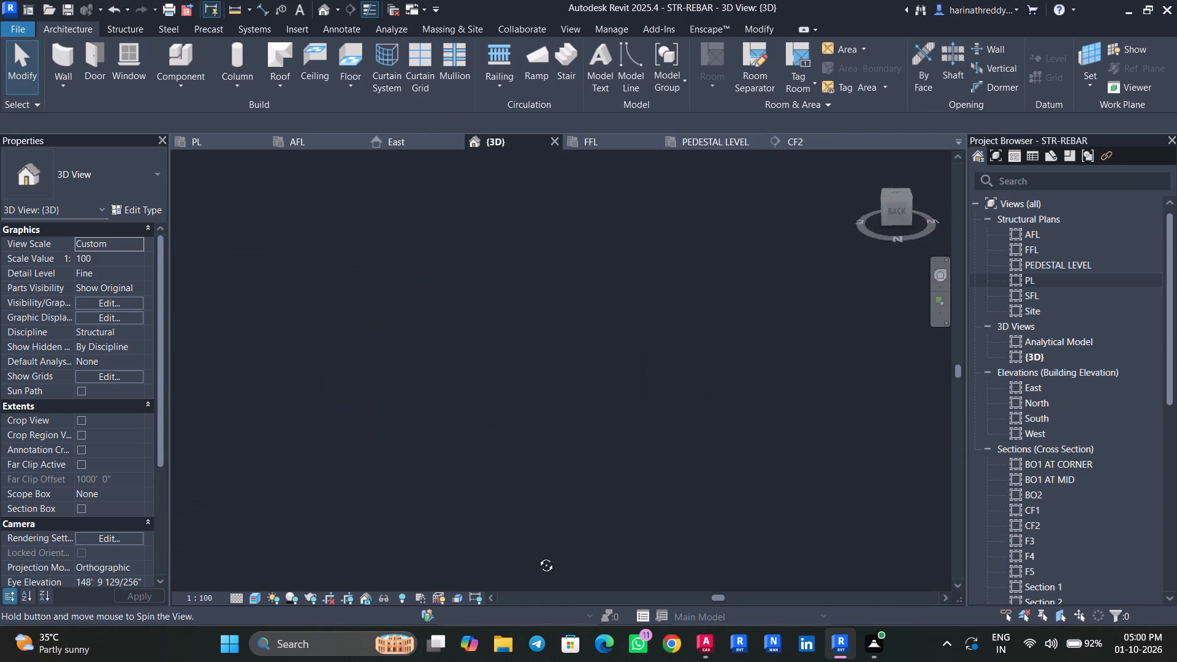
pyautogui.keyDown('shift'); pyautogui.moveTo(537, 556); pyautogui.dragTo(568, 556, button='middle'); pyautogui.keyUp('shift')
pyautogui.scroll(-16, 573, 542)
pyautogui.moveTo(573, 543); pyautogui.dragTo(747, 420, button='middle')
pyautogui.scroll(12, 633, 456)
pyautogui.scroll(-1, 620, 468)
pyautogui.scroll(10, 620, 468)
pyautogui.scroll(-8, 595, 511)
pyautogui.scroll(2, 675, 547)
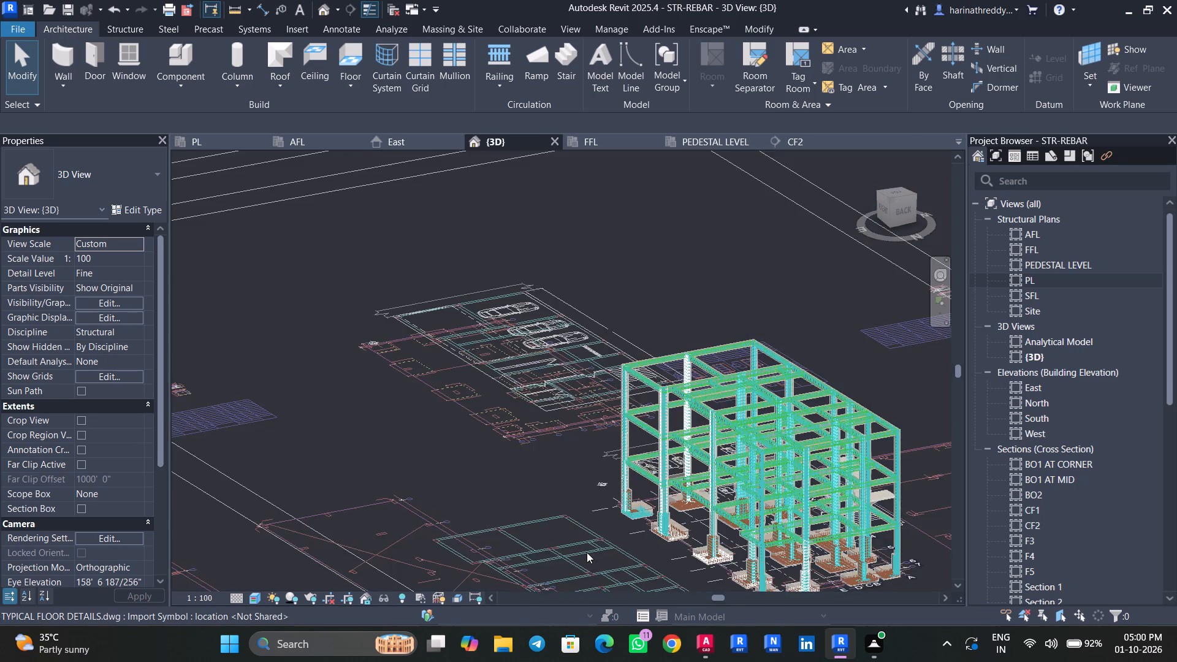
pyautogui.keyDown('shift'); pyautogui.moveTo(573, 549); pyautogui.dragTo(867, 553, button='middle'); pyautogui.keyUp('shift')
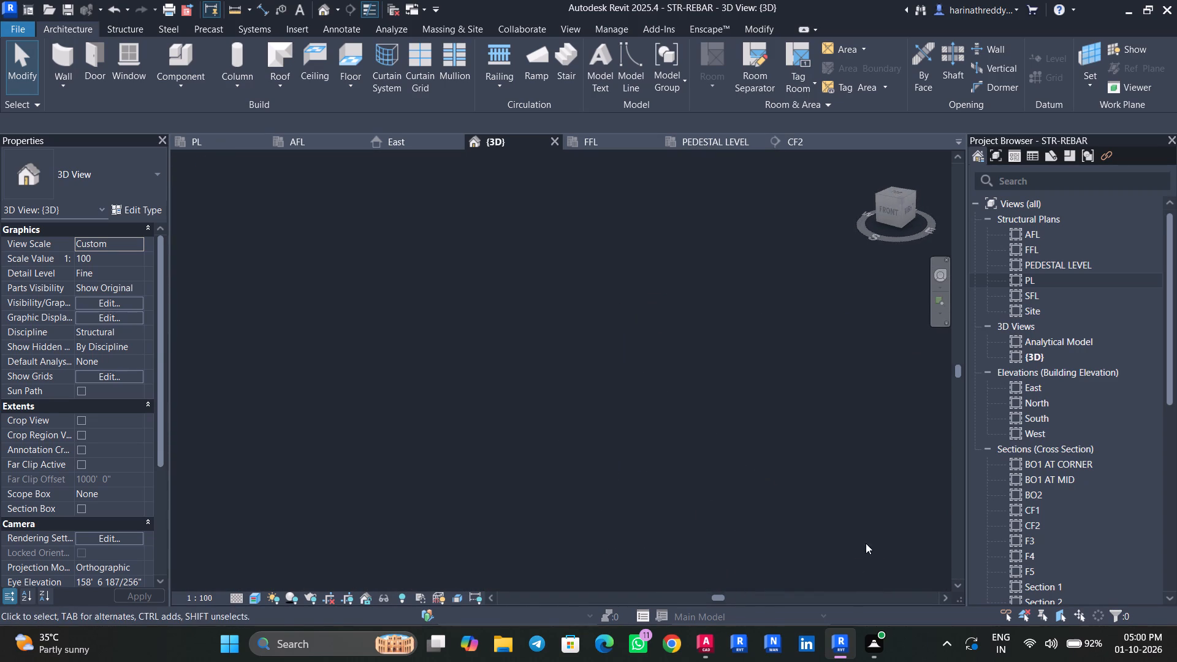
pyautogui.moveTo(856, 525); pyautogui.dragTo(425, 279, button='middle')
pyautogui.scroll(-12, 458, 316)
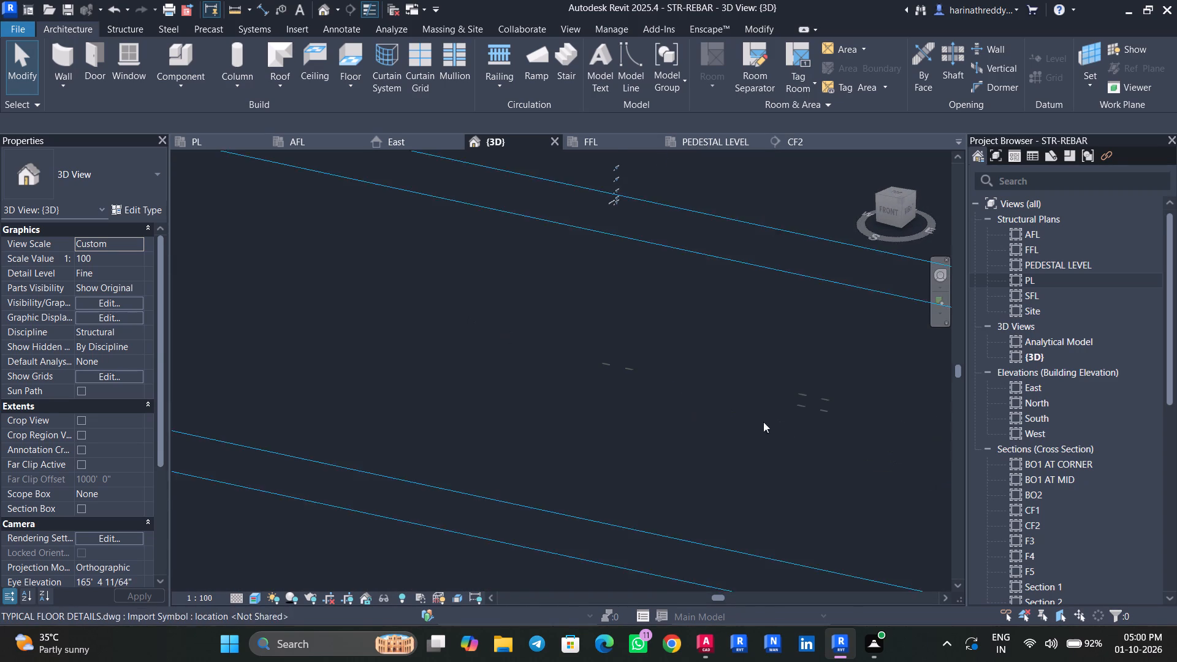
pyautogui.scroll(-4, 759, 393)
pyautogui.scroll(16, 876, 424)
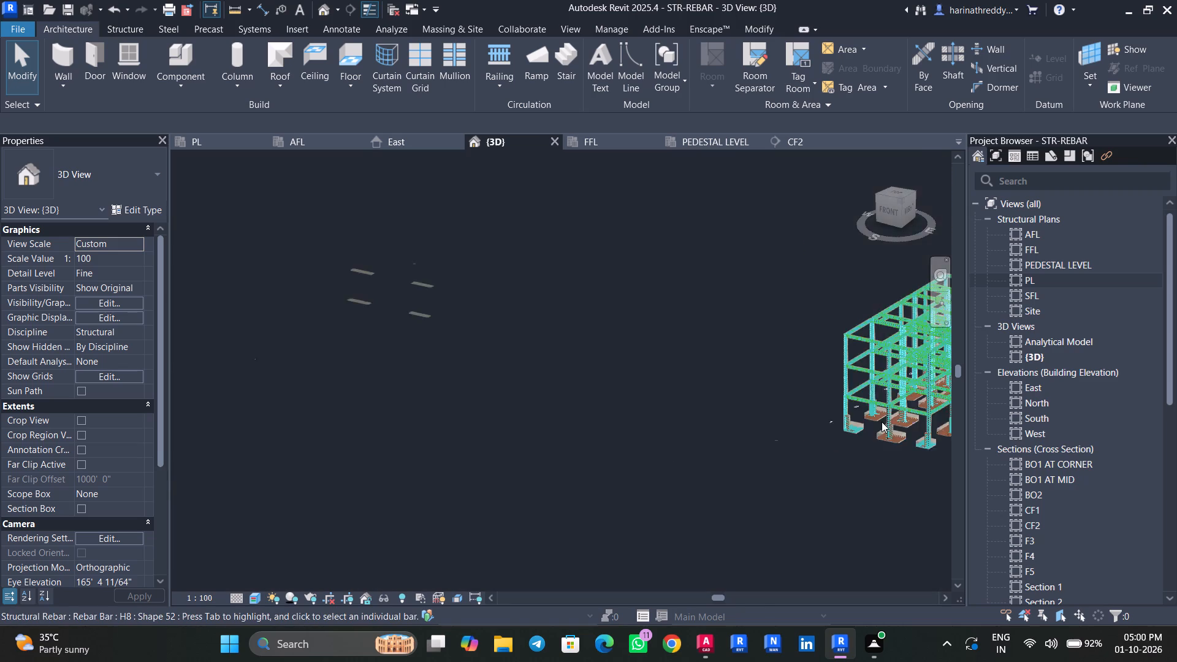
pyautogui.scroll(4, 882, 422)
pyautogui.moveTo(828, 426); pyautogui.dragTo(382, 498, button='middle')
pyautogui.press('Escape')
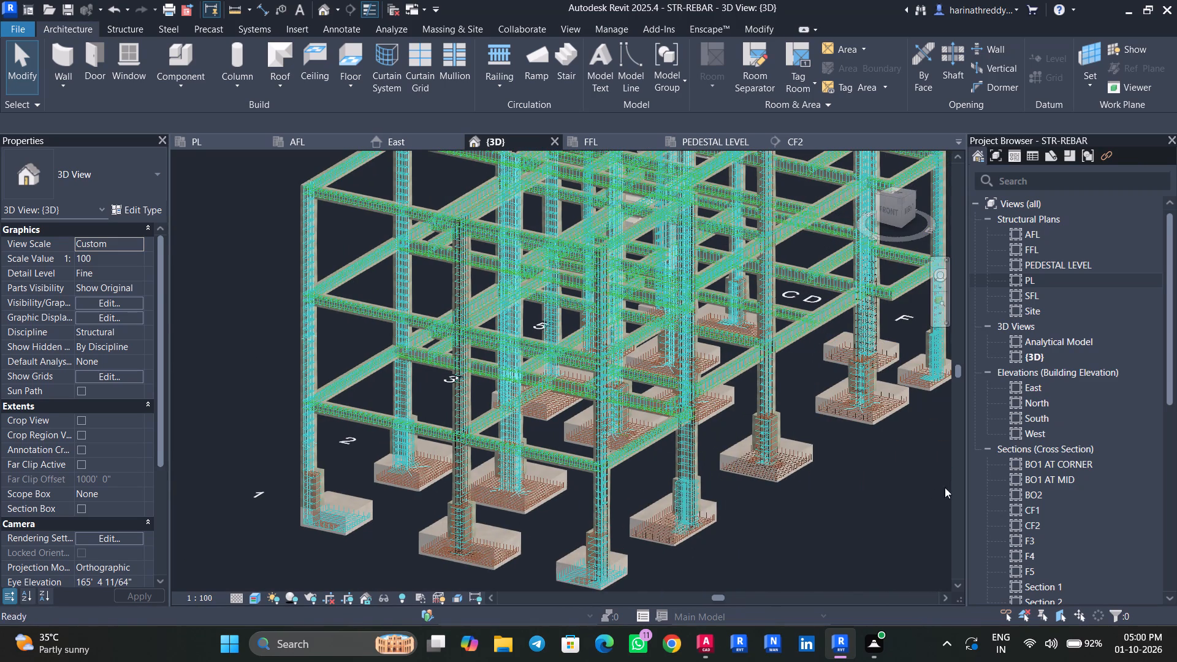
pyautogui.press('Escape')
pyautogui.press('Escape')
pyautogui.keyDown('shift'); pyautogui.moveTo(911, 507); pyautogui.dragTo(872, 500, button='middle'); pyautogui.keyUp('shift')
pyautogui.scroll(-5, 866, 477)
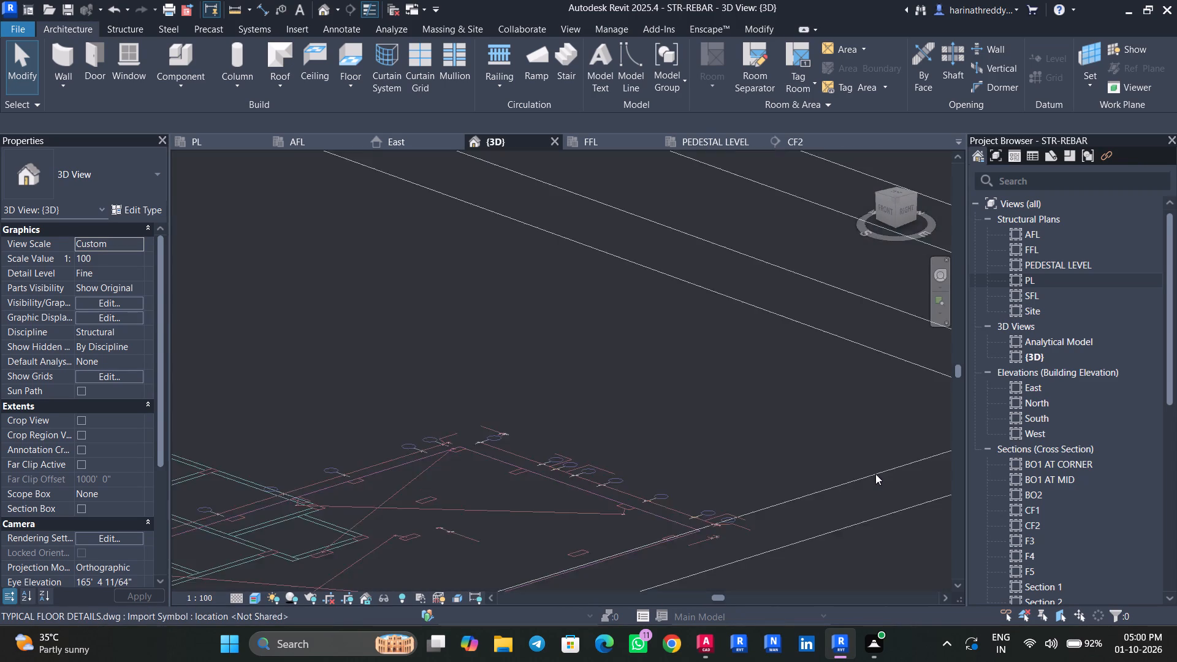
pyautogui.scroll(-5, 875, 474)
# Orient the 3D view to Structural Plan: PL.
pyautogui.click(895, 198)
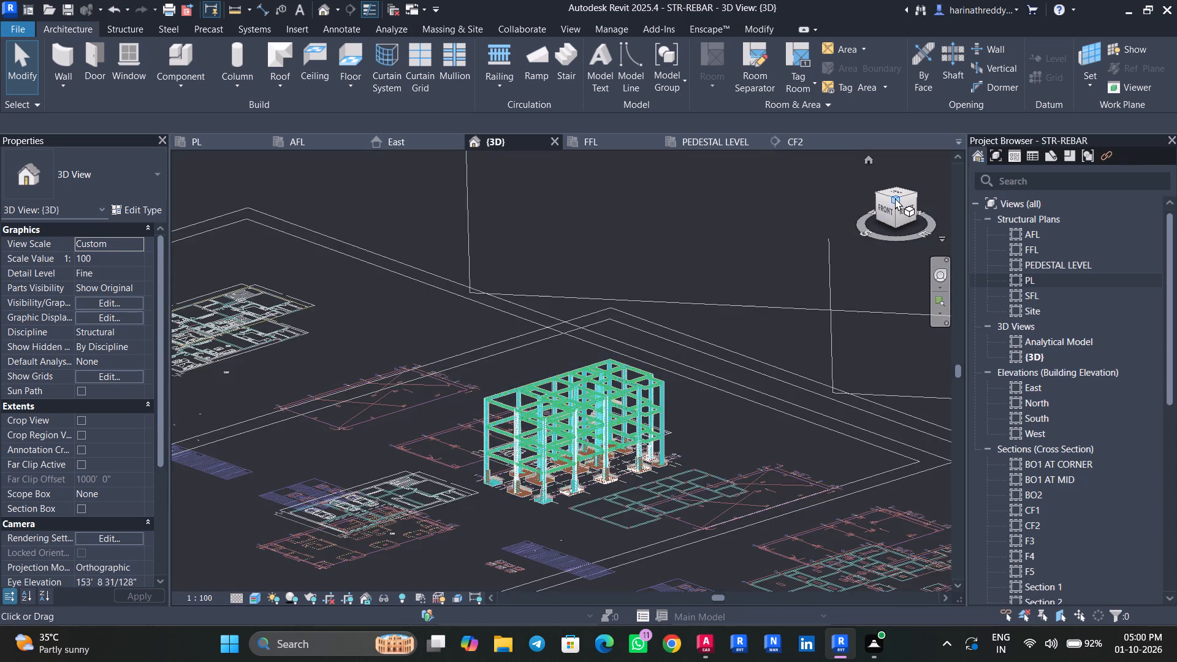
pyautogui.rightClick(895, 198)
pyautogui.click(896, 204)
pyautogui.rightClick(896, 204)
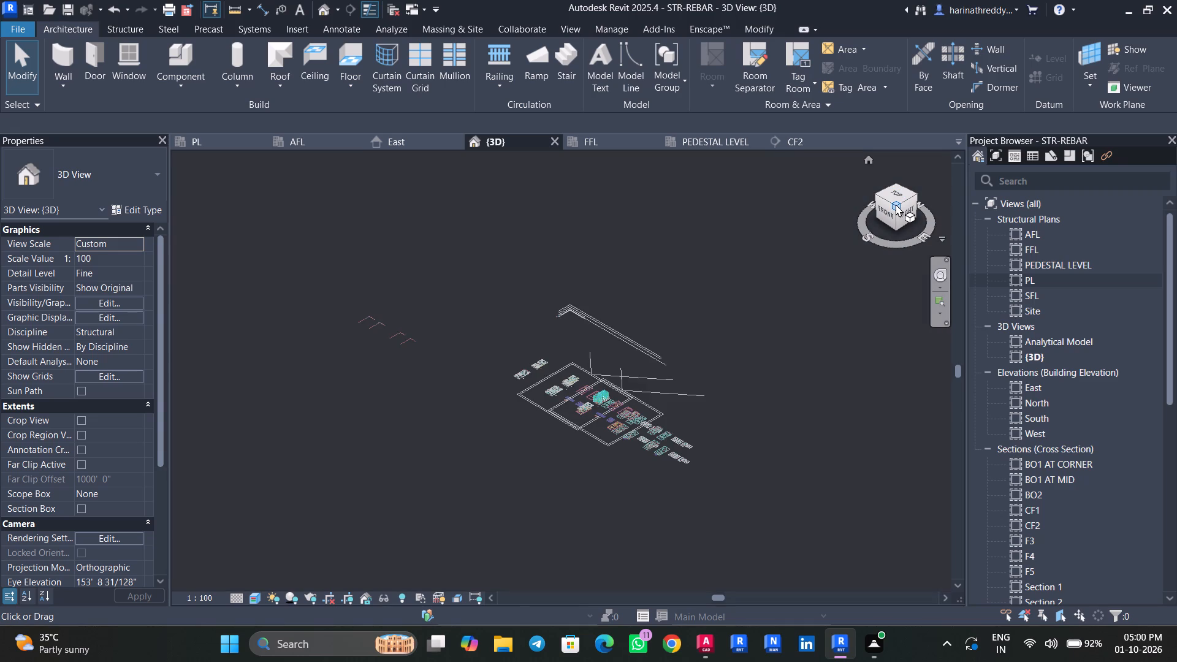
pyautogui.rightClick(896, 204)
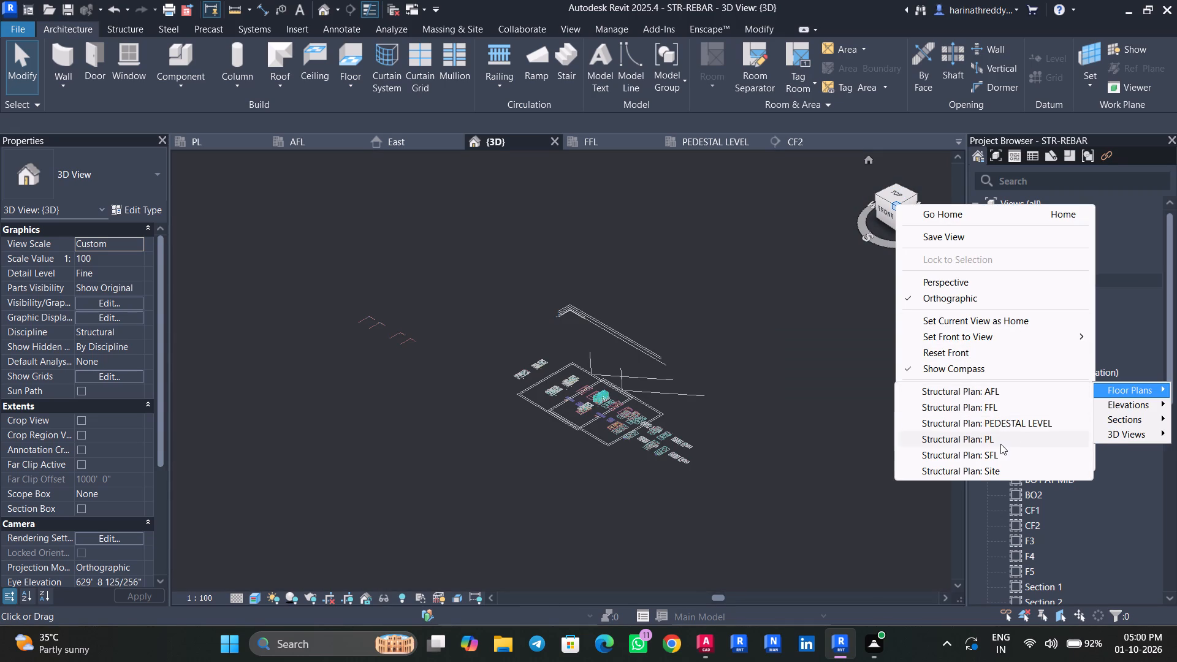
pyautogui.click(998, 441)
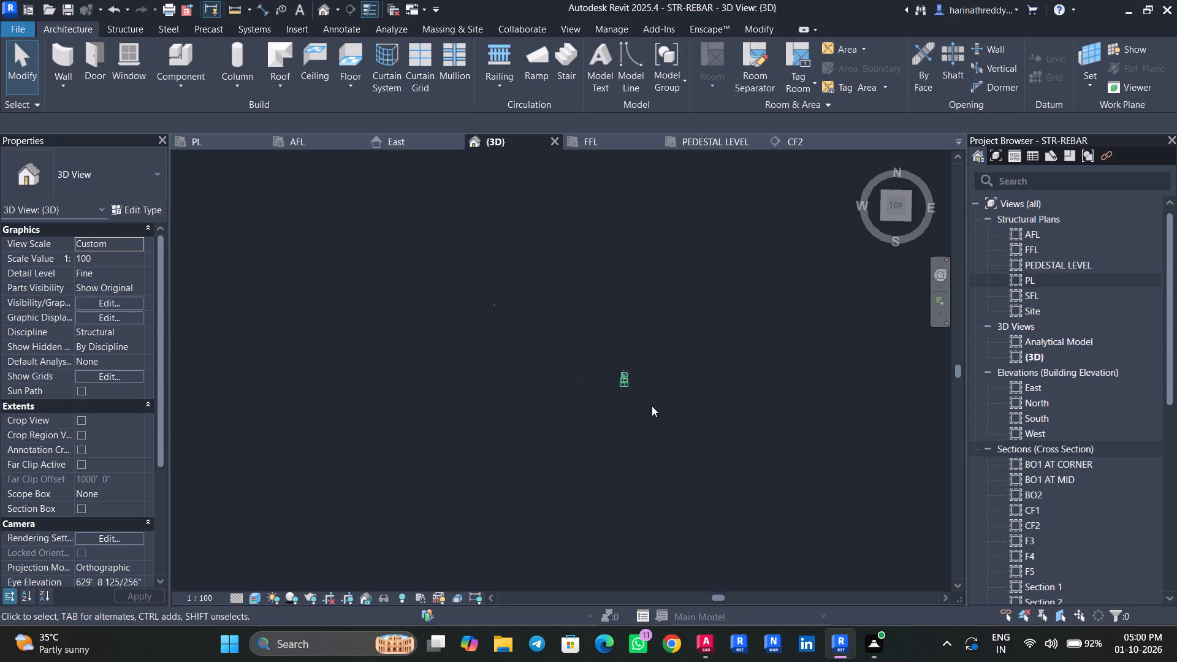
# Inspect the staircase's flights and landing against the PL beams and columns in 3D.
pyautogui.scroll(2, 652, 404)
pyautogui.scroll(-1, 652, 403)
pyautogui.scroll(18, 652, 401)
pyautogui.moveTo(844, 427); pyautogui.dragTo(442, 421, button='middle')
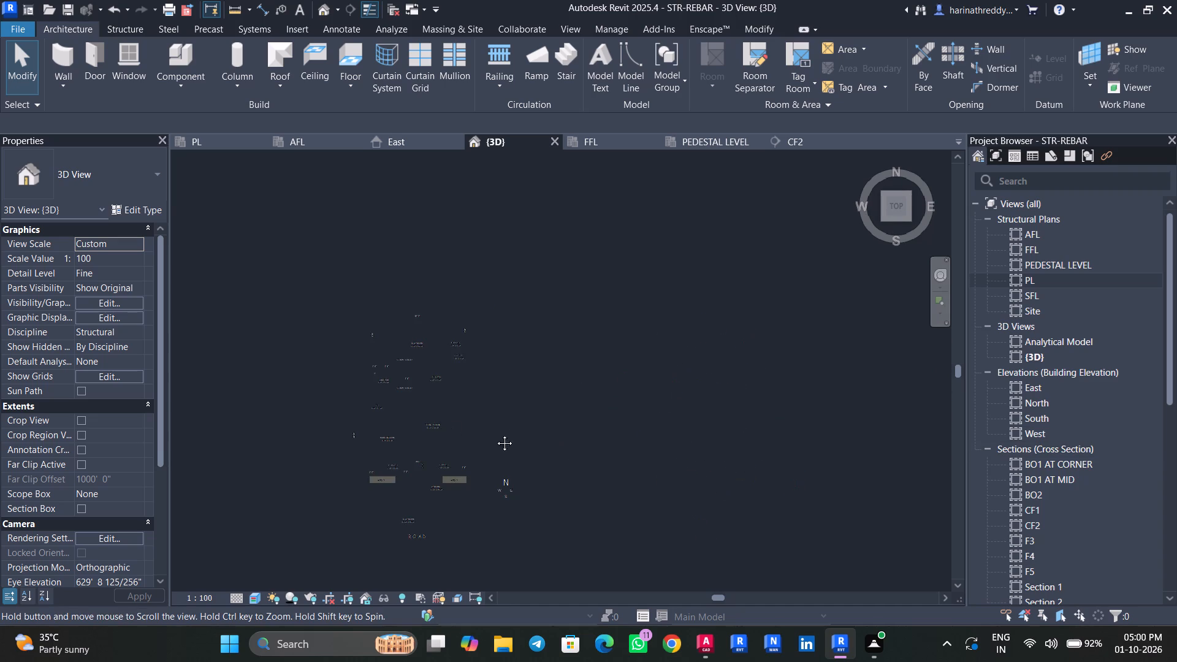
pyautogui.moveTo(785, 457); pyautogui.dragTo(534, 426, button='middle')
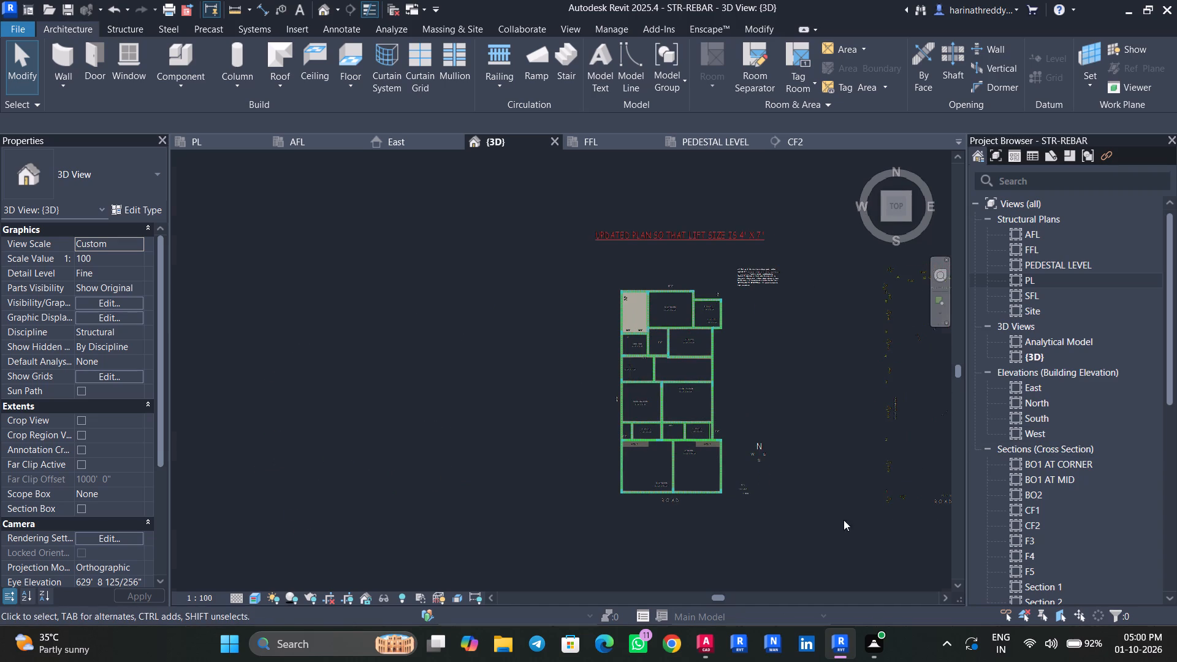
pyautogui.keyDown('shift'); pyautogui.moveTo(844, 520); pyautogui.dragTo(922, 312, button='middle'); pyautogui.keyUp('shift')
pyautogui.moveTo(691, 297); pyautogui.dragTo(785, 651, button='middle')
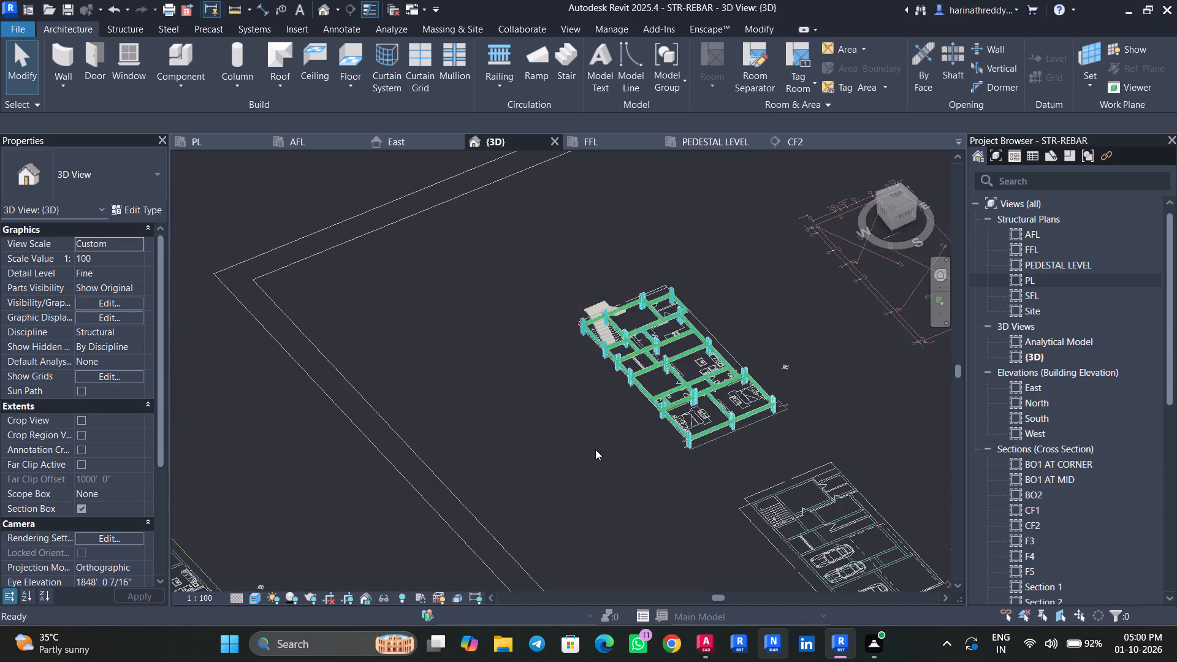
pyautogui.keyDown('shift'); pyautogui.moveTo(598, 447); pyautogui.dragTo(682, 378, button='middle'); pyautogui.keyUp('shift')
pyautogui.moveTo(540, 392); pyautogui.dragTo(962, 511, button='middle')
pyautogui.scroll(11, 550, 352)
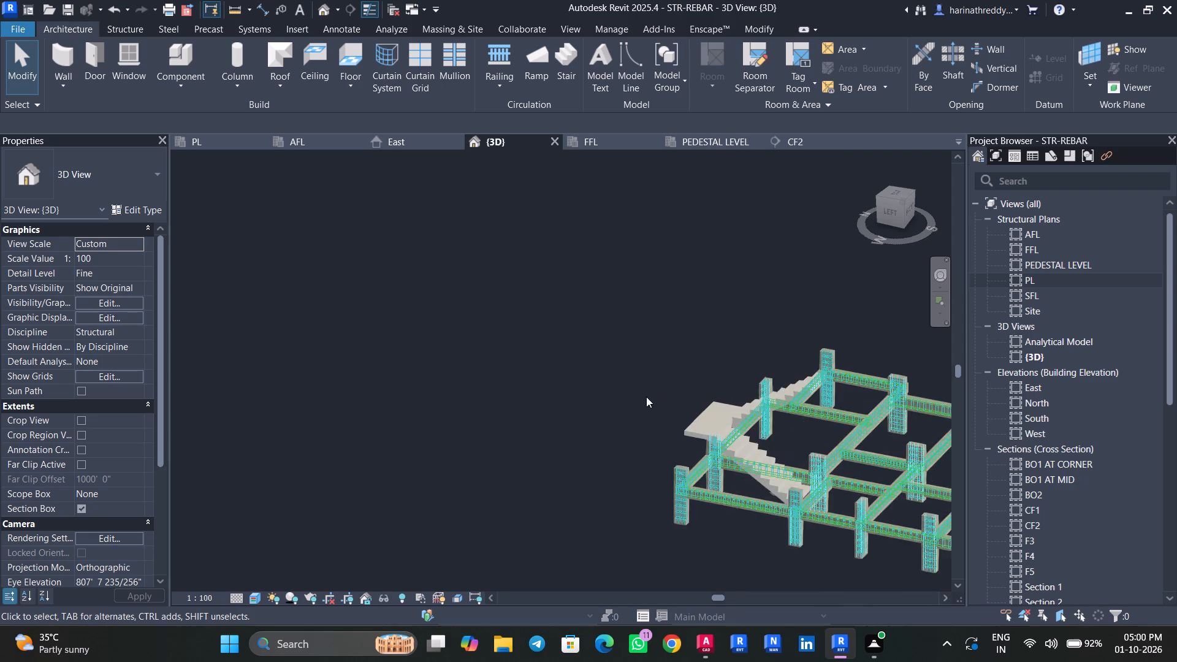
pyautogui.scroll(4, 646, 397)
pyautogui.moveTo(684, 420); pyautogui.dragTo(441, 354, button='middle')
pyautogui.scroll(1, 441, 354)
pyautogui.scroll(-3, 434, 411)
pyautogui.scroll(-4, 407, 460)
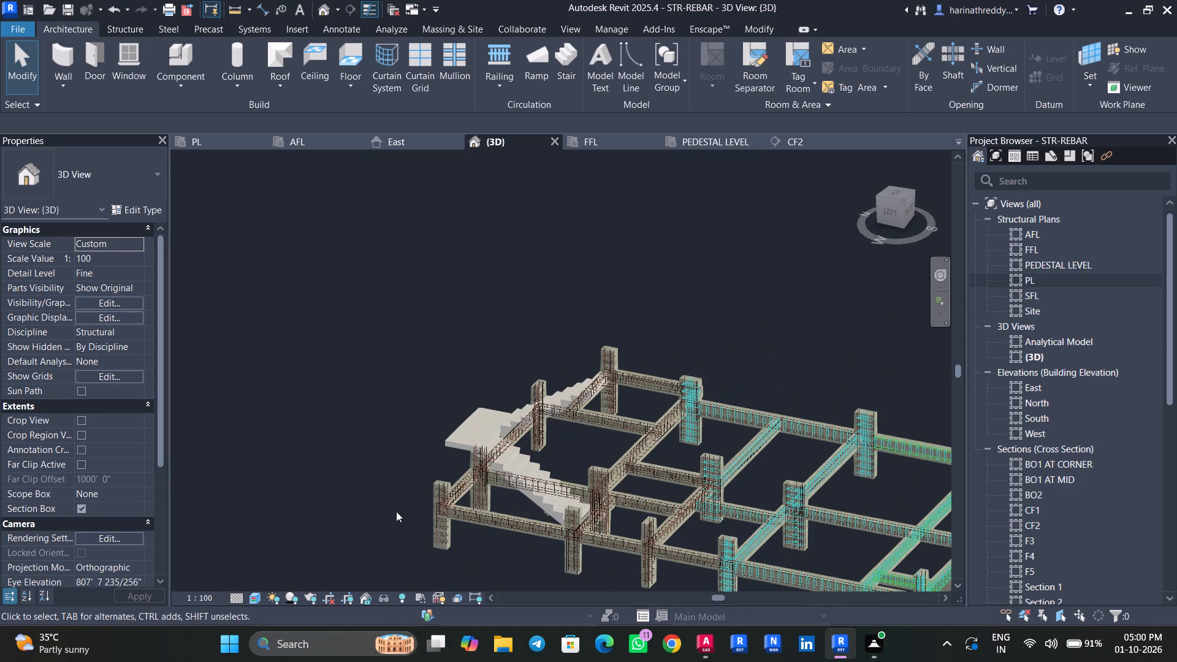
pyautogui.keyDown('shift'); pyautogui.moveTo(351, 535); pyautogui.dragTo(516, 523, button='middle'); pyautogui.keyUp('shift')
pyautogui.scroll(-7, 515, 516)
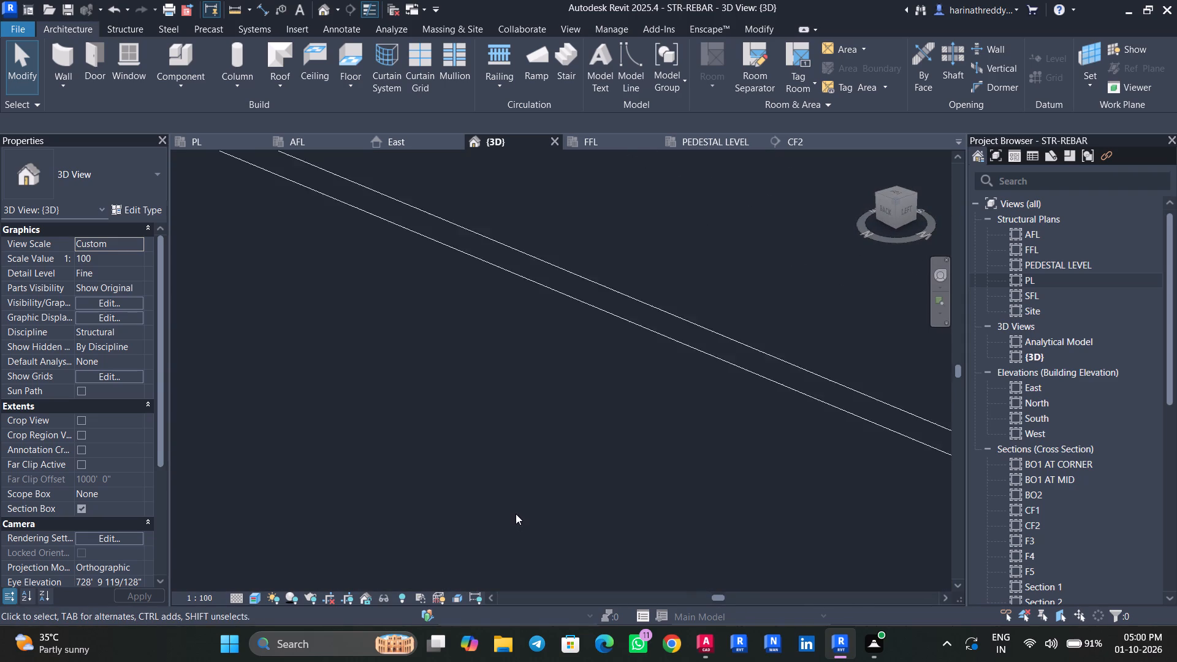
pyautogui.scroll(-3, 516, 514)
pyautogui.moveTo(520, 513); pyautogui.dragTo(827, 252, button='middle')
pyautogui.scroll(-4, 532, 408)
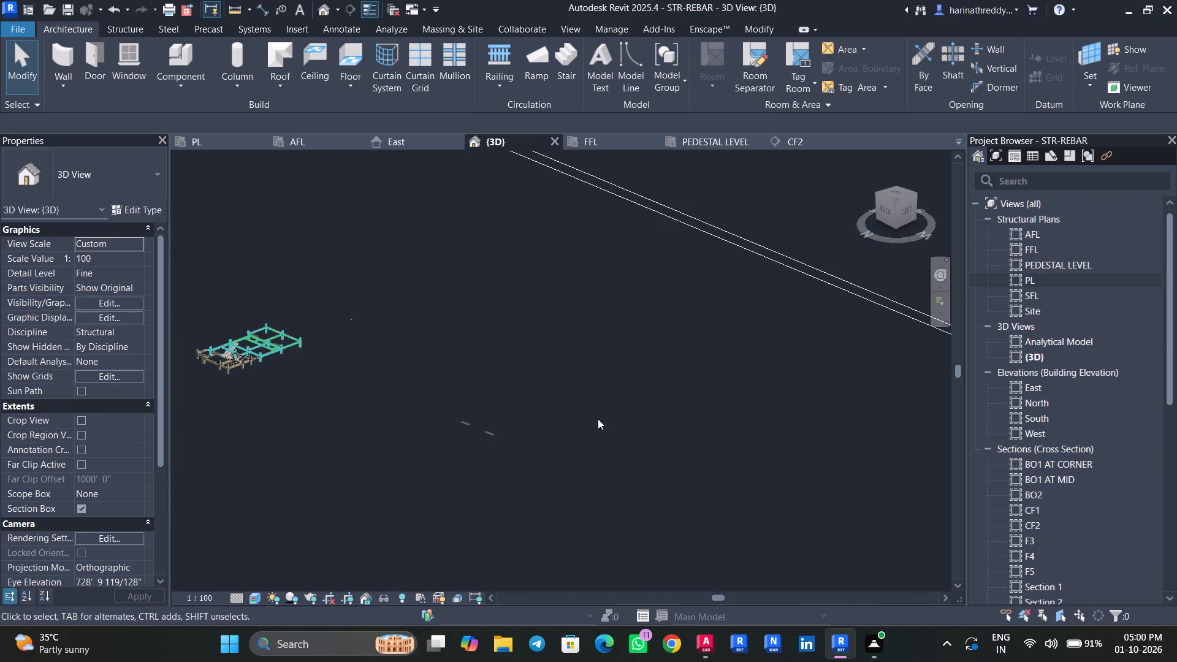
# Set the monolithic staircase's desired number of risers to 20.
pyautogui.scroll(20, 204, 357)
pyautogui.scroll(1, 204, 357)
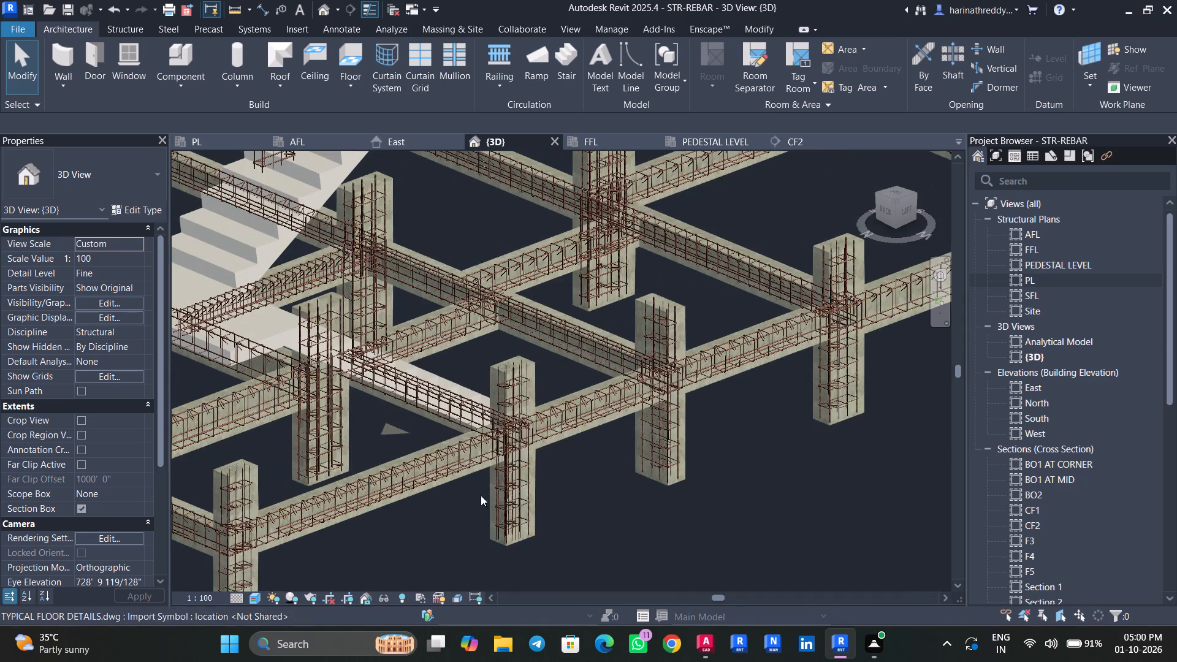
pyautogui.moveTo(742, 504); pyautogui.dragTo(790, 659, button='middle')
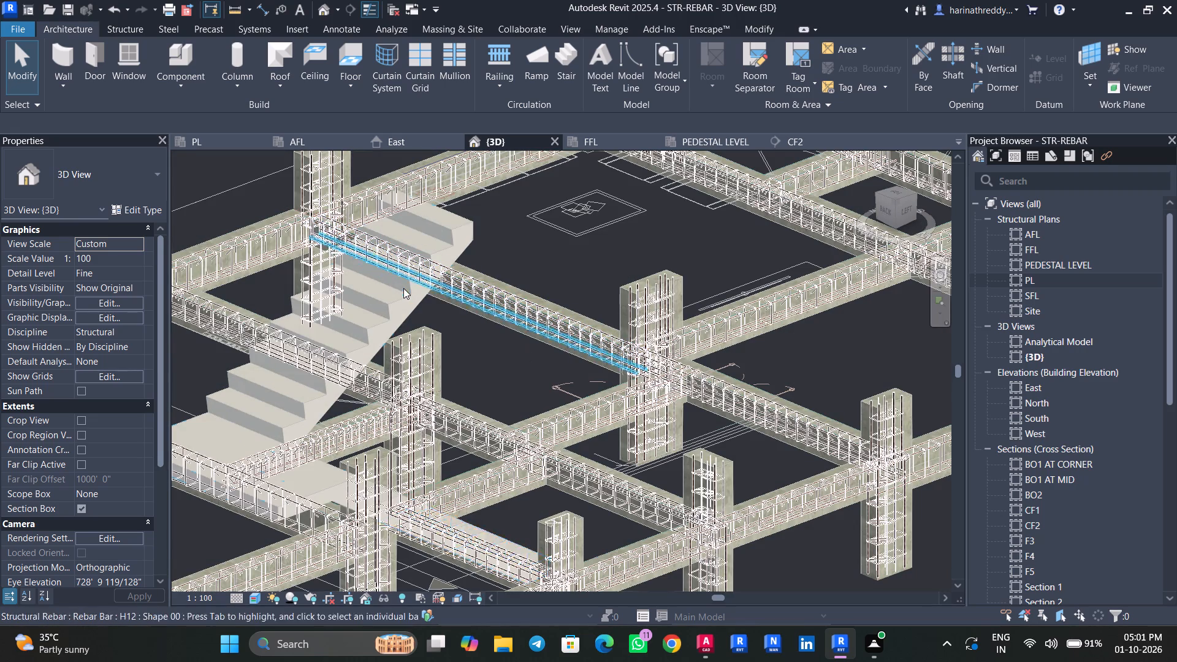
pyautogui.click(406, 291)
pyautogui.click(101, 362)
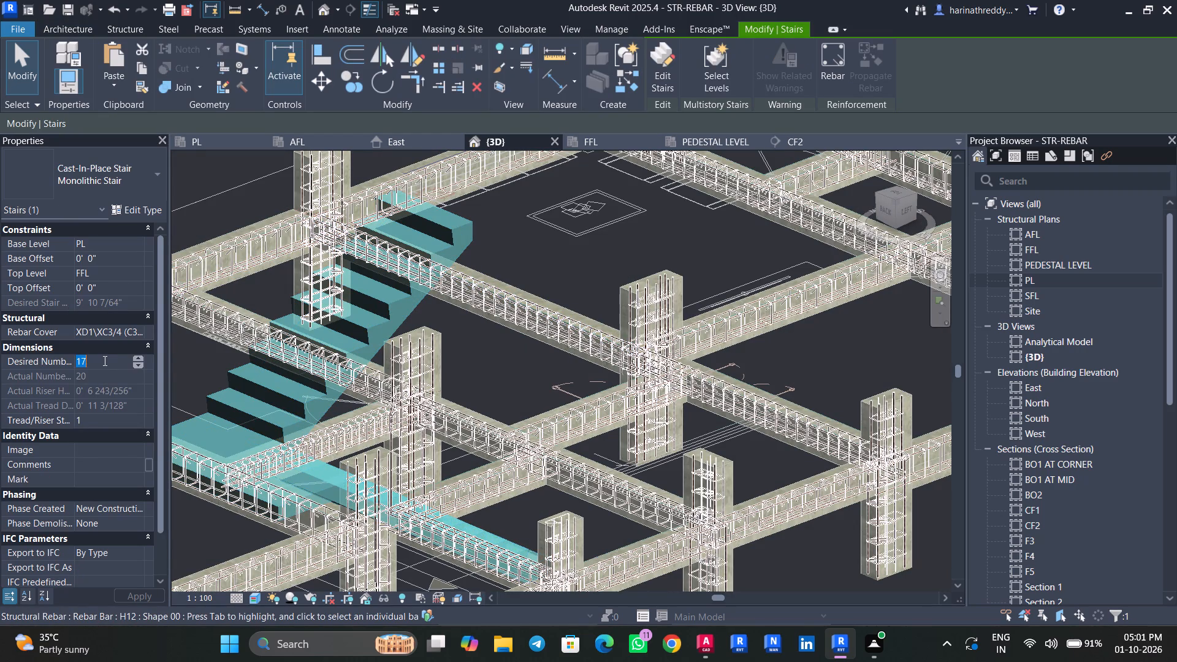
pyautogui.write('20')
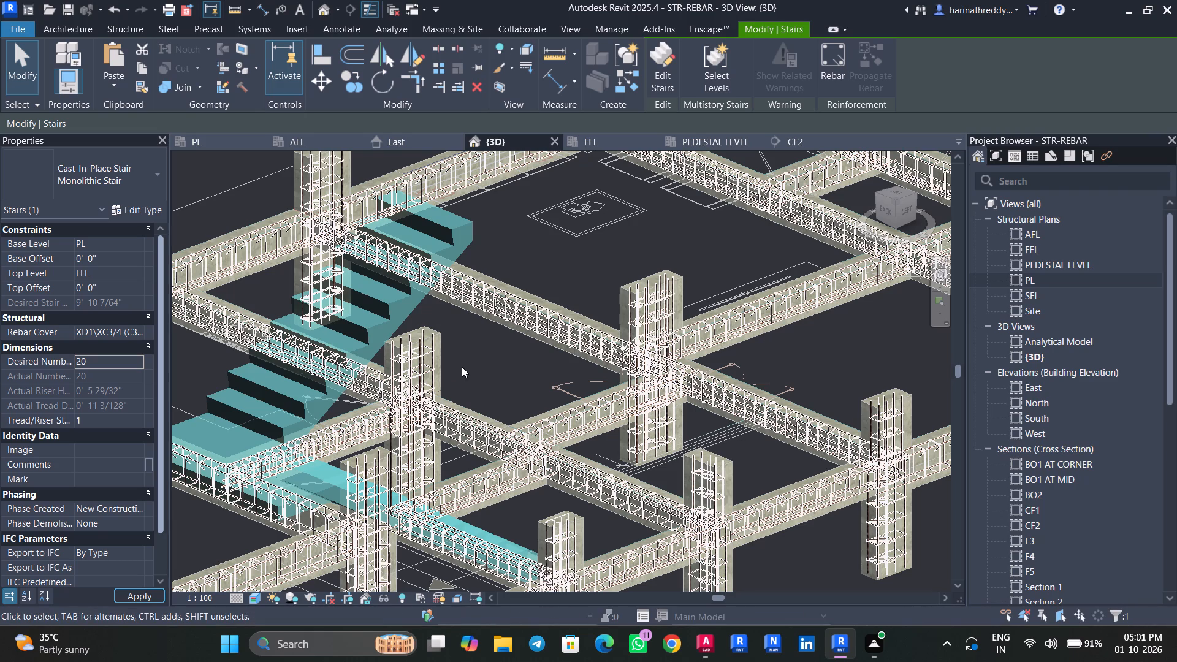
# Check the staircase from its left elevation, examining how the lower flight meets the beam and column at grid 5.
pyautogui.scroll(8, 454, 280)
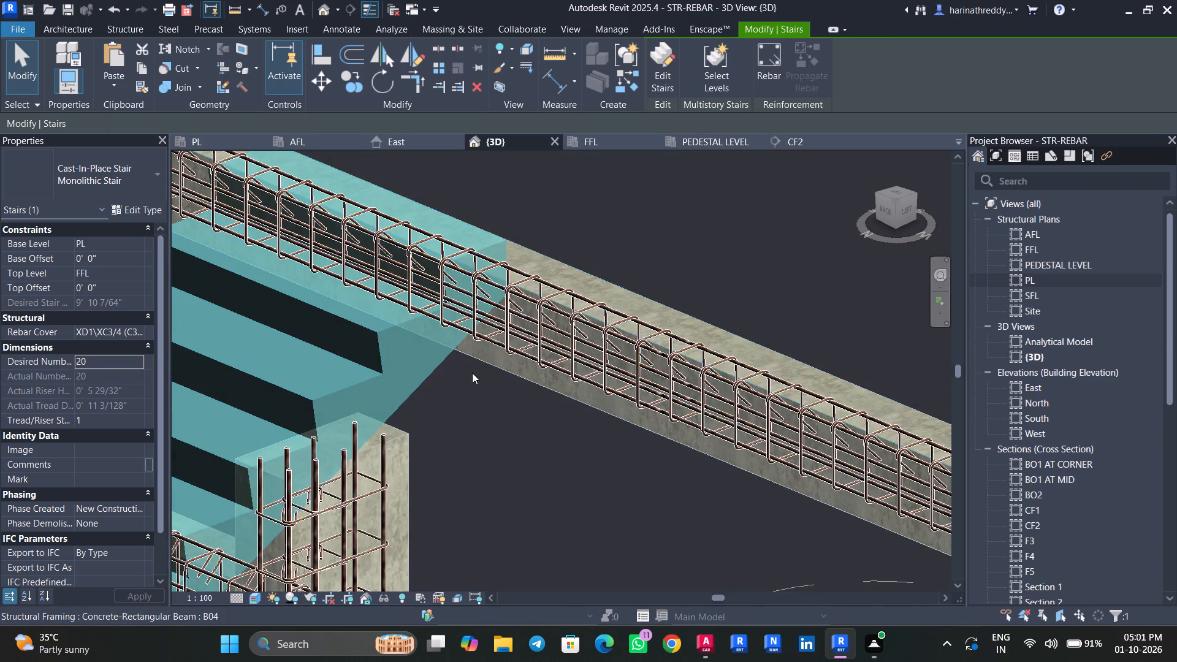
pyautogui.scroll(-4, 504, 407)
pyautogui.keyDown('shift'); pyautogui.moveTo(505, 418); pyautogui.dragTo(498, 414, button='middle'); pyautogui.keyUp('shift')
pyautogui.click(908, 212)
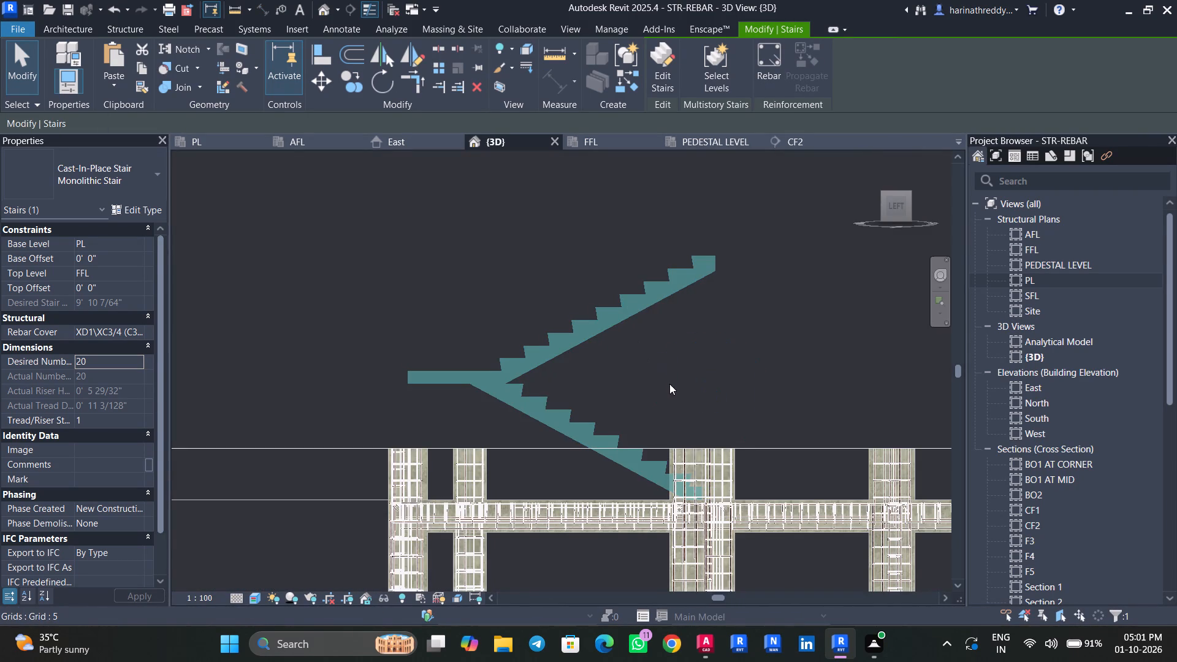
pyautogui.moveTo(665, 384); pyautogui.dragTo(492, 379, button='middle')
pyautogui.scroll(2, 481, 463)
pyautogui.scroll(-1, 490, 477)
pyautogui.scroll(2, 490, 477)
pyautogui.moveTo(527, 359); pyautogui.dragTo(529, 326, button='middle')
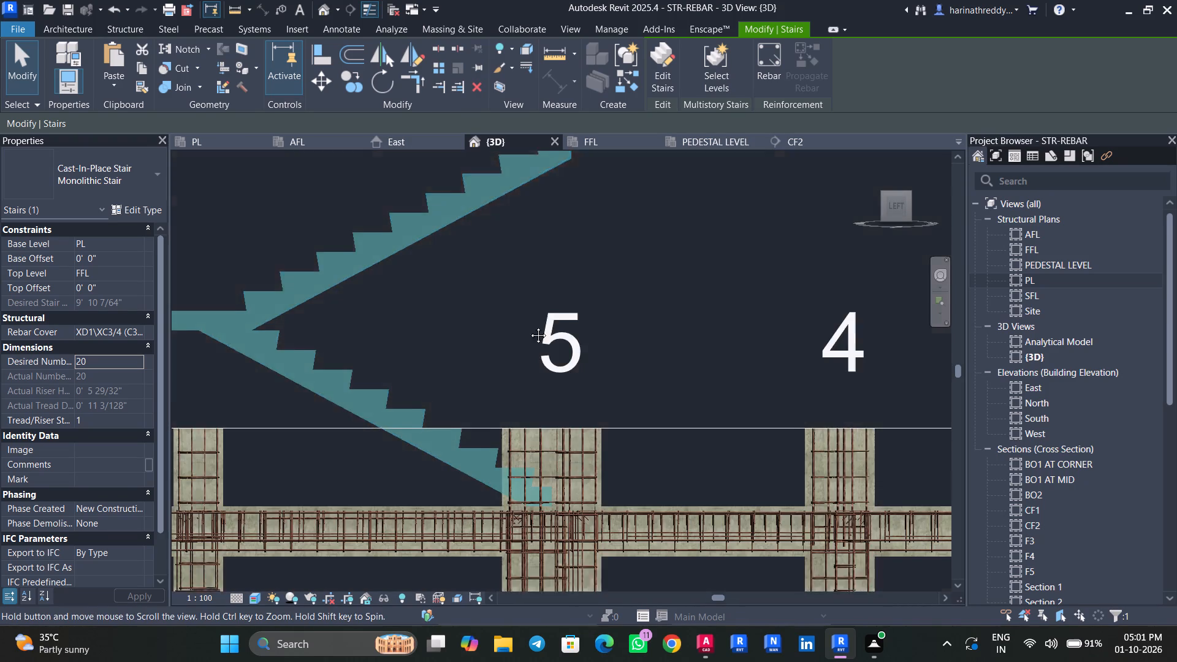
pyautogui.moveTo(529, 326); pyautogui.dragTo(535, 297, button='middle')
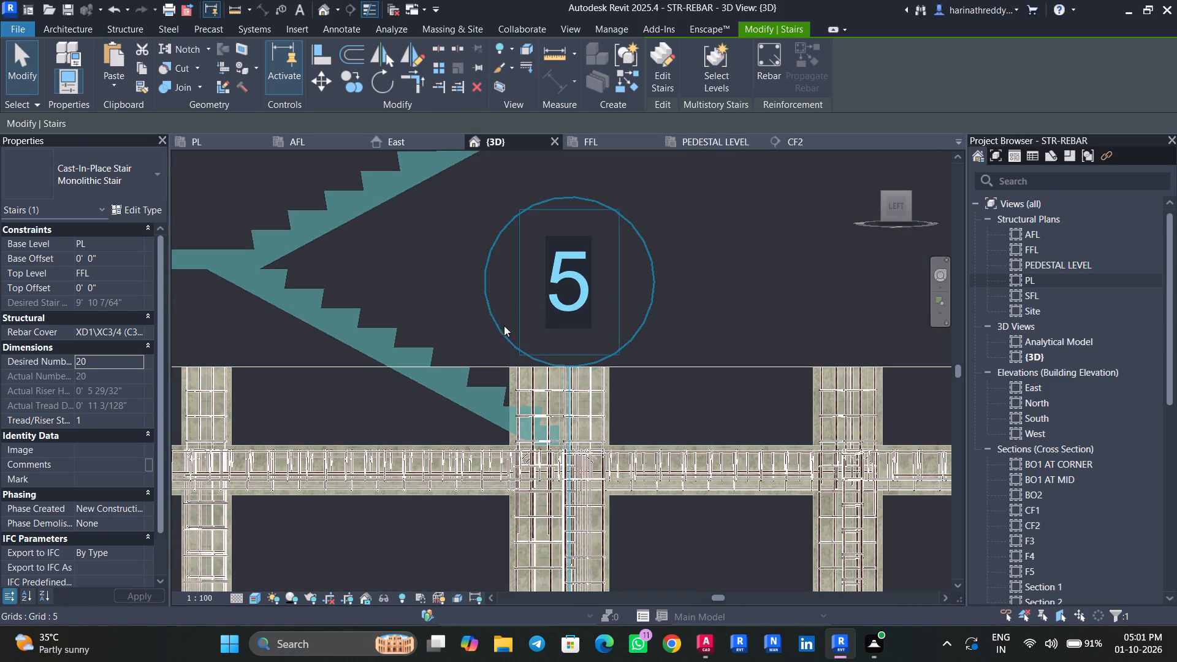
# Inspect the staircase's two flights and landing against the surrounding PL beams and columns from several 3D angles.
pyautogui.scroll(-3, 445, 307)
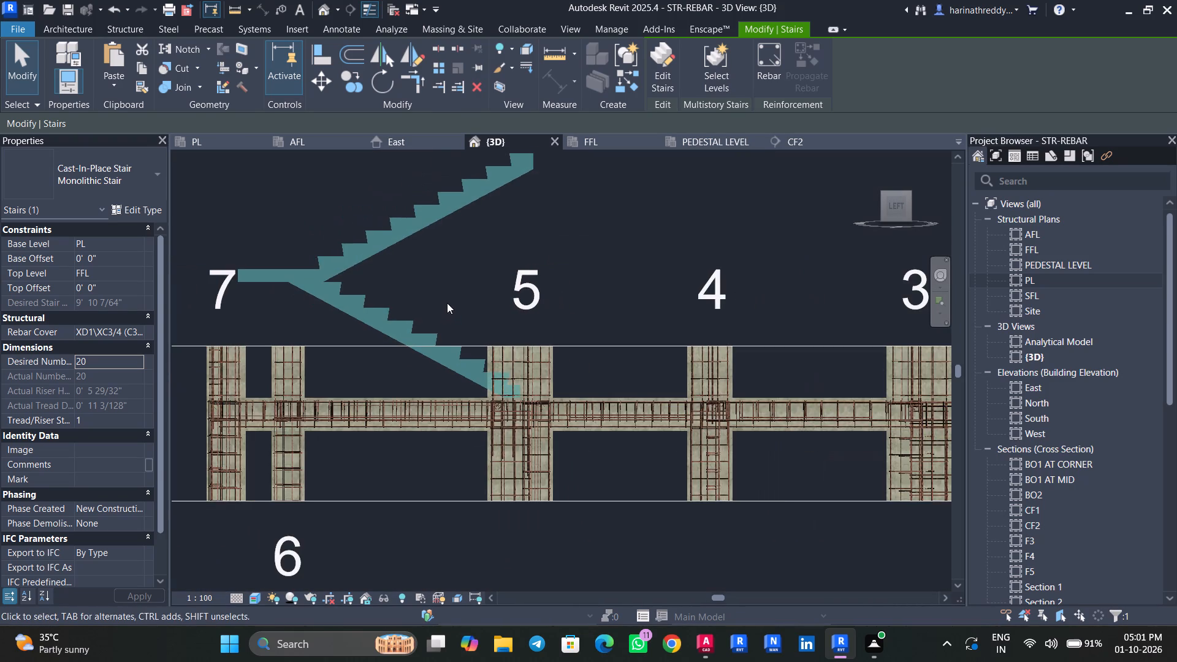
pyautogui.keyDown('shift'); pyautogui.moveTo(454, 296); pyautogui.dragTo(476, 481, button='middle'); pyautogui.keyUp('shift')
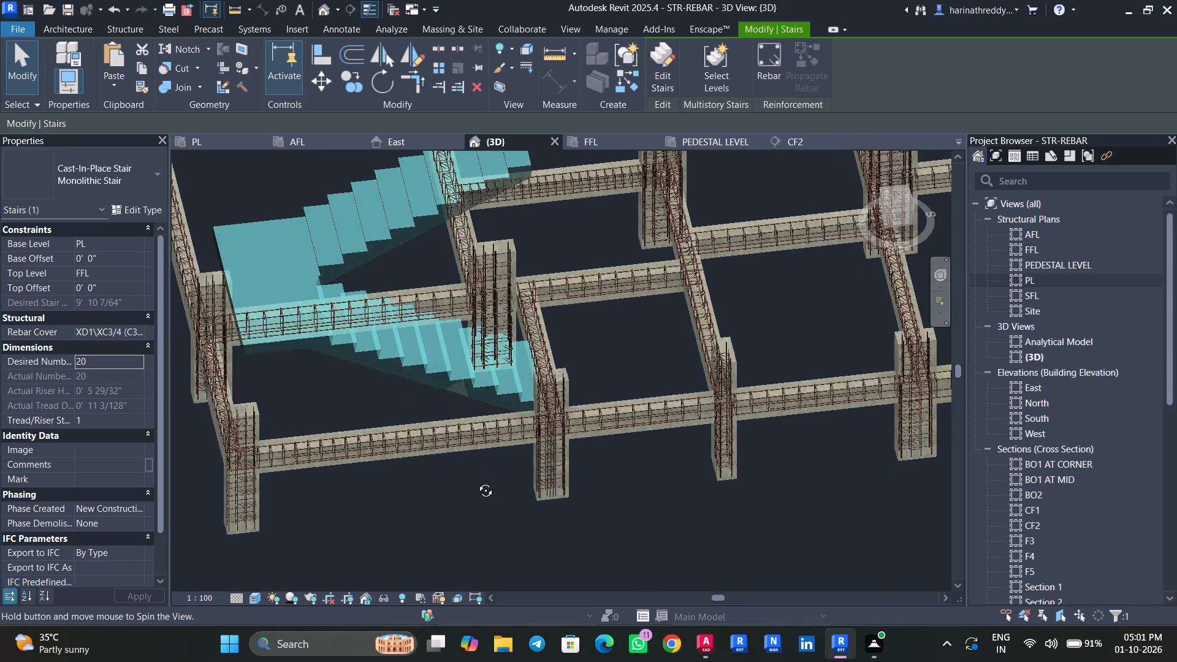
pyautogui.keyDown('shift'); pyautogui.moveTo(476, 481); pyautogui.dragTo(382, 489, button='middle'); pyautogui.keyUp('shift')
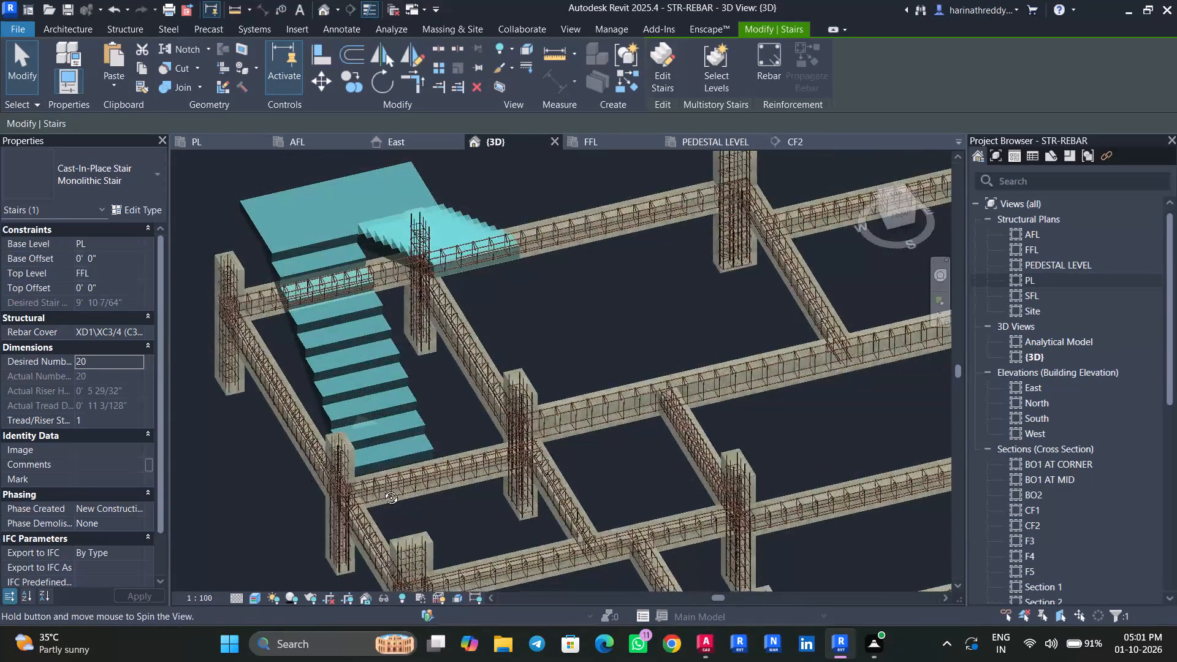
pyautogui.keyDown('shift'); pyautogui.moveTo(382, 489); pyautogui.dragTo(435, 482, button='middle'); pyautogui.keyUp('shift')
pyautogui.moveTo(399, 510); pyautogui.dragTo(402, 588, button='middle')
pyautogui.scroll(-3, 403, 565)
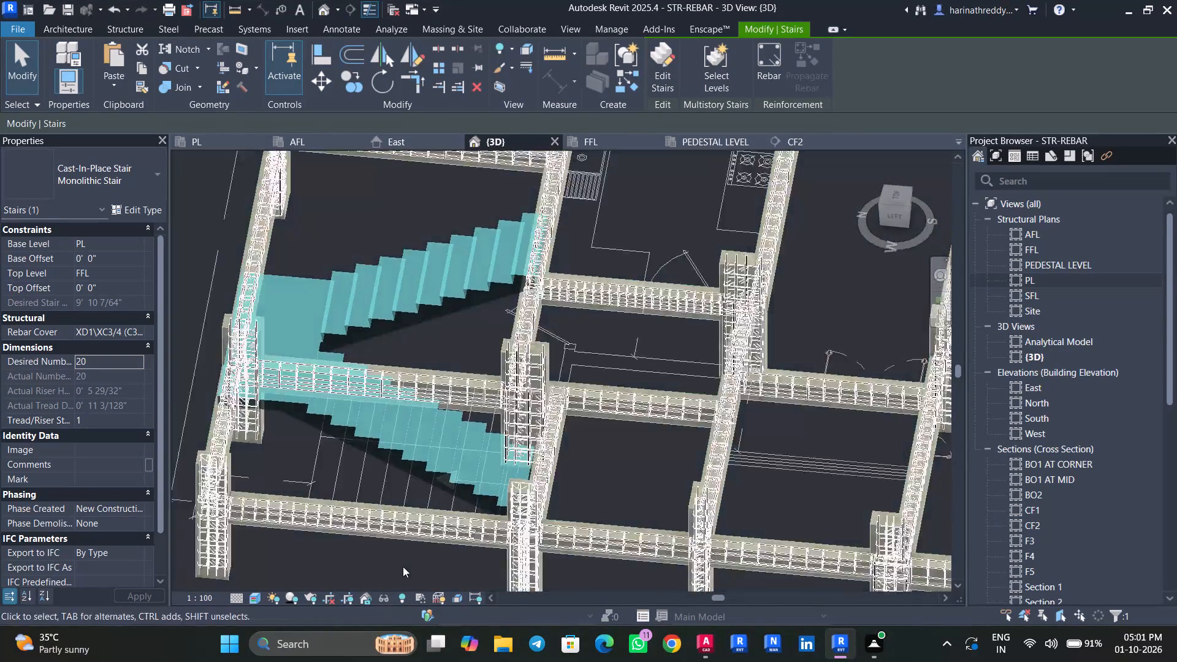
pyautogui.scroll(-4, 403, 566)
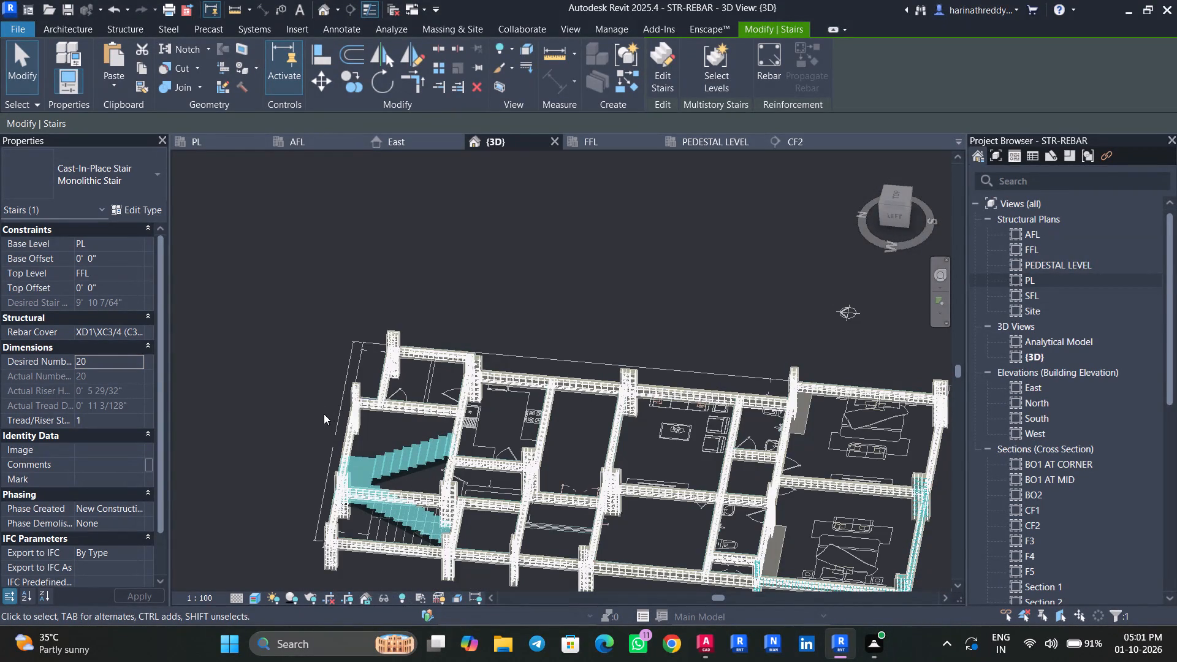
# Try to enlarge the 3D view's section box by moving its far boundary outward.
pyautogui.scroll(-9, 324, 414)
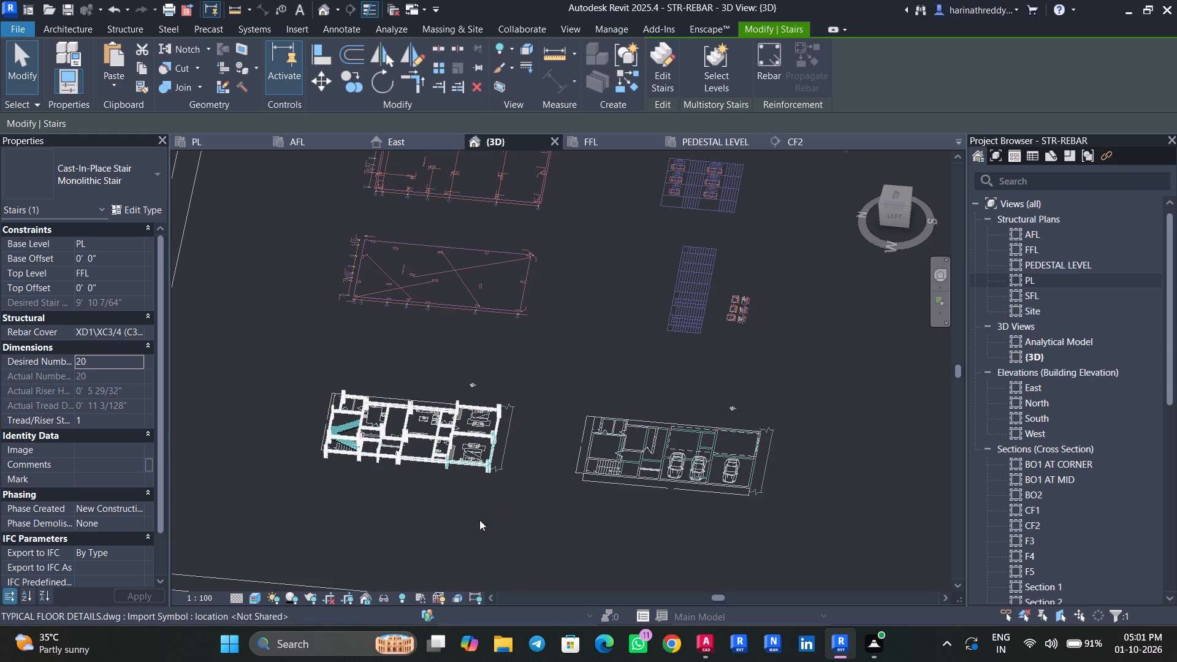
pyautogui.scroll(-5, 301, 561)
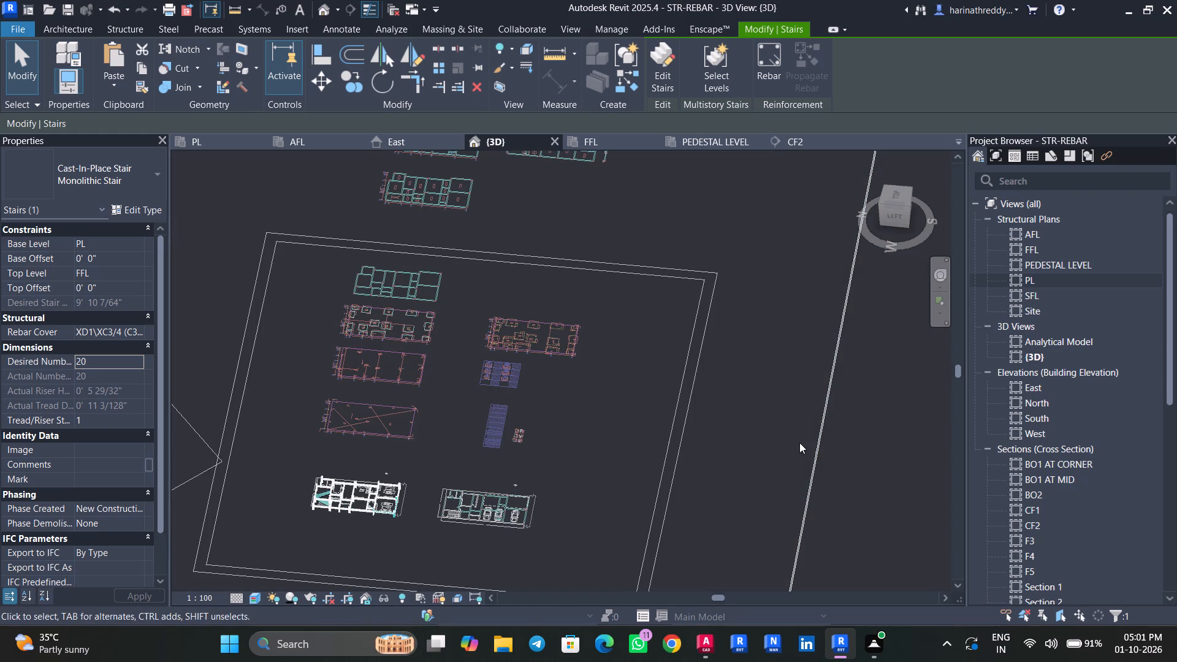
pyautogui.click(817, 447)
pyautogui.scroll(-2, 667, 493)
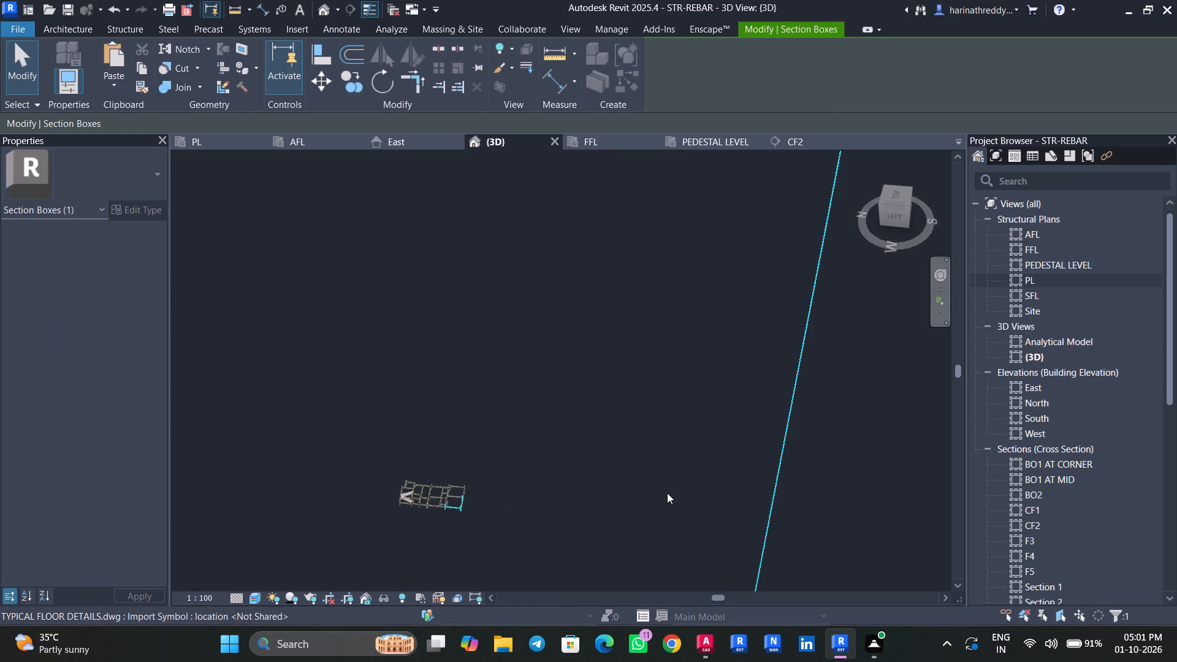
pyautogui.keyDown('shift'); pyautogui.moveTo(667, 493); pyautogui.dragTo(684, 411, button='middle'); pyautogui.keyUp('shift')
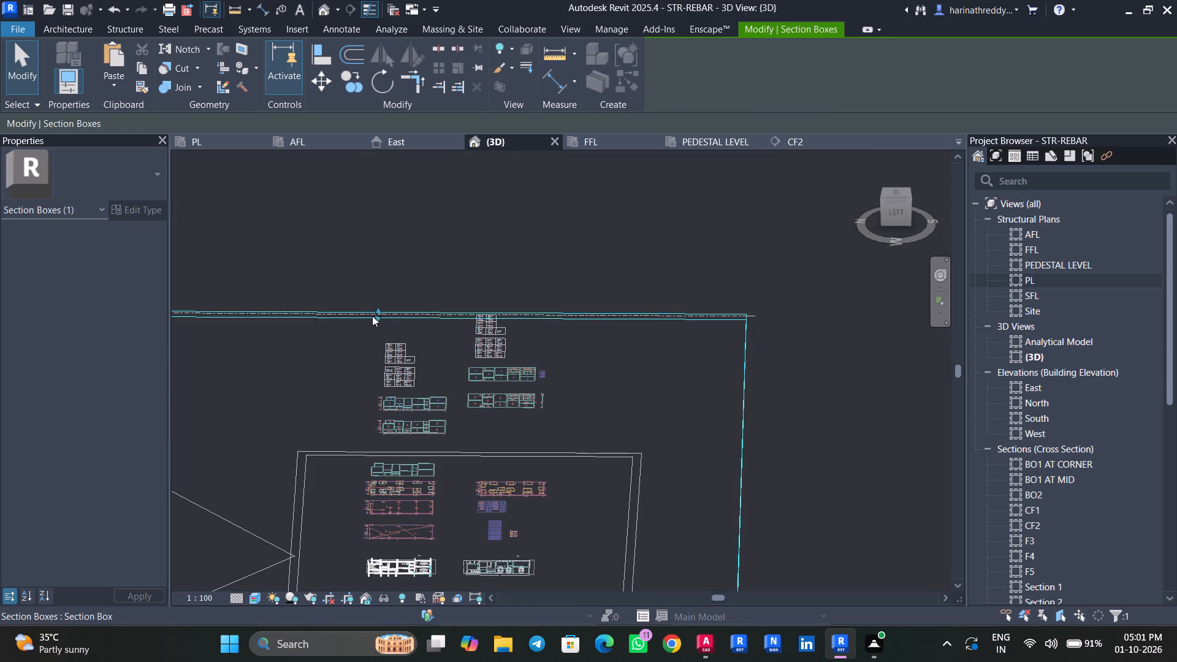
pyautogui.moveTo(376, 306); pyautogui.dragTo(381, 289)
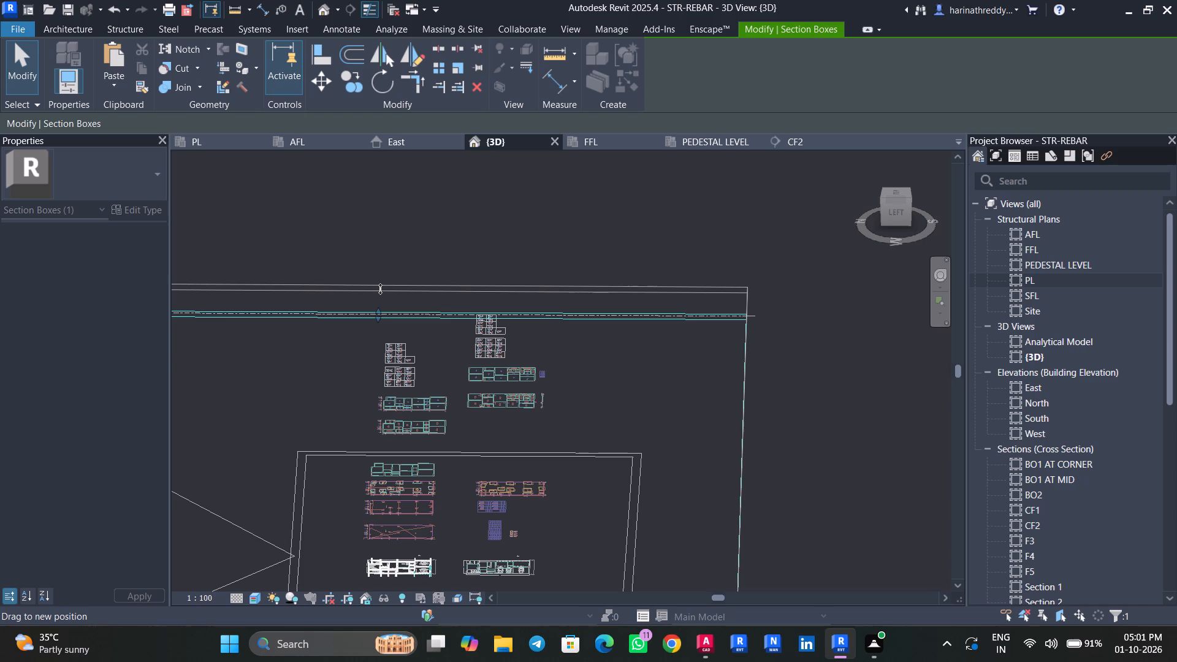
# Examine the cut PL frame in 3D, ending at the column and beams above the staircase's upper flight.
pyautogui.scroll(13, 358, 575)
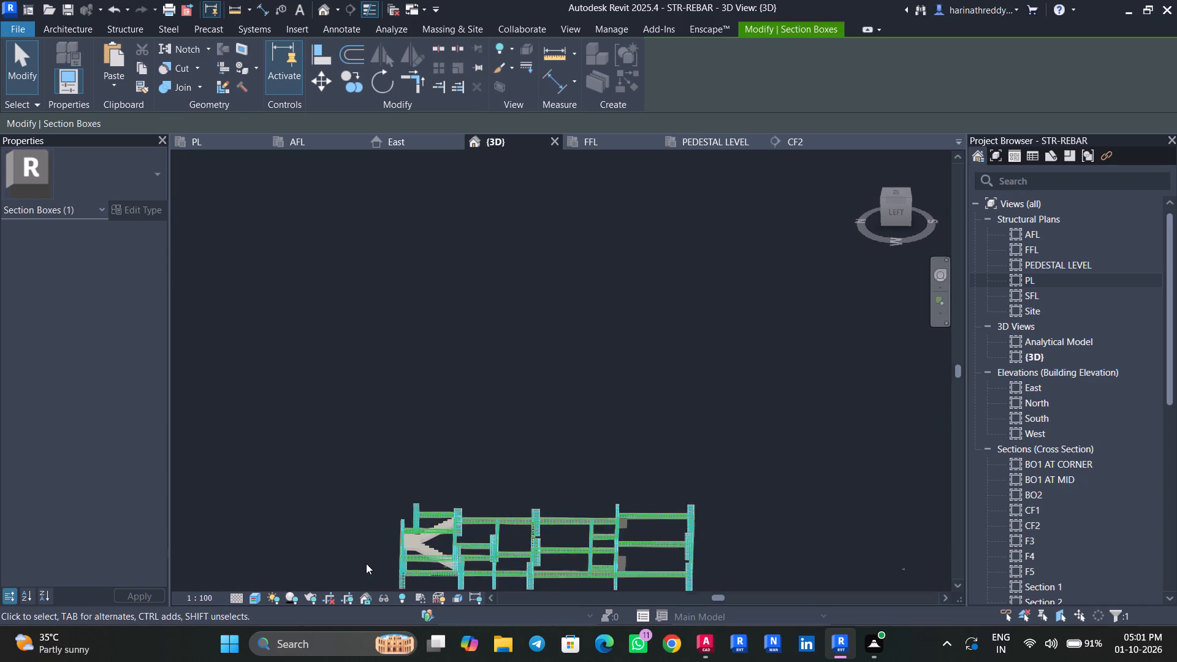
pyautogui.scroll(2, 366, 563)
pyautogui.moveTo(370, 548); pyautogui.dragTo(345, 471, button='middle')
pyautogui.scroll(1, 345, 471)
pyautogui.keyDown('shift'); pyautogui.moveTo(345, 471); pyautogui.dragTo(377, 473, button='middle'); pyautogui.keyUp('shift')
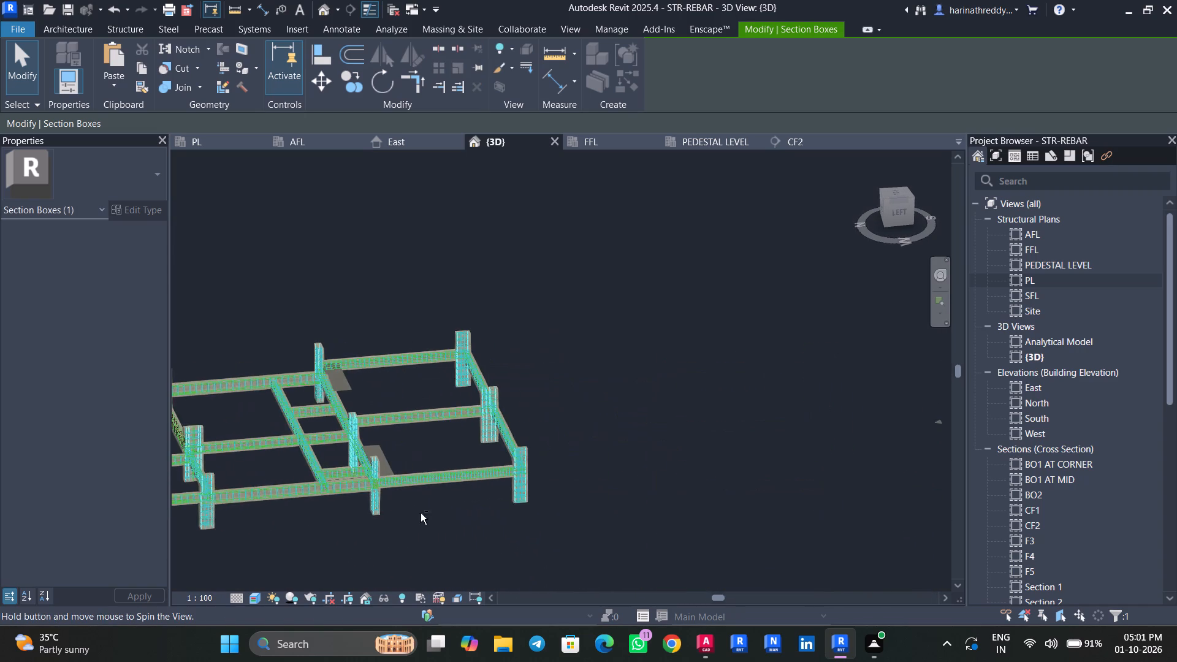
pyautogui.moveTo(465, 539); pyautogui.dragTo(793, 452, button='middle')
pyautogui.keyDown('shift'); pyautogui.moveTo(508, 484); pyautogui.dragTo(573, 482, button='middle'); pyautogui.keyUp('shift')
pyautogui.keyDown('shift'); pyautogui.scroll(1, 511, 484); pyautogui.keyUp('shift')
pyautogui.scroll(-8, 569, 482)
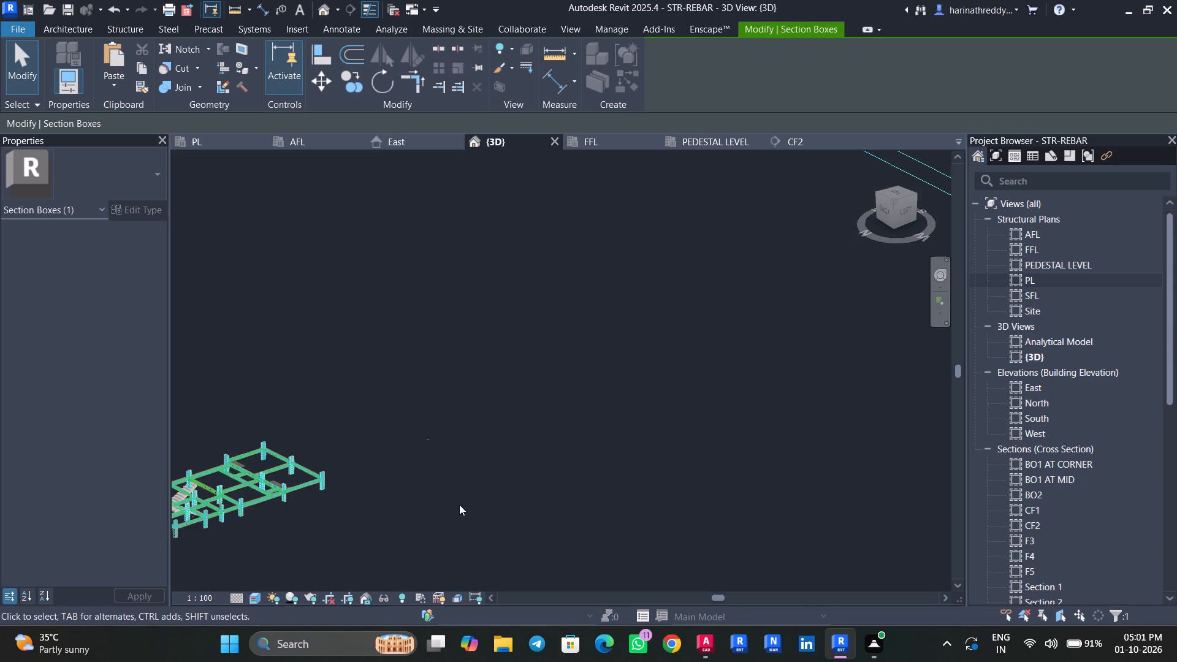
pyautogui.moveTo(459, 504); pyautogui.dragTo(741, 403, button='middle')
pyautogui.scroll(18, 462, 381)
pyautogui.scroll(4, 541, 416)
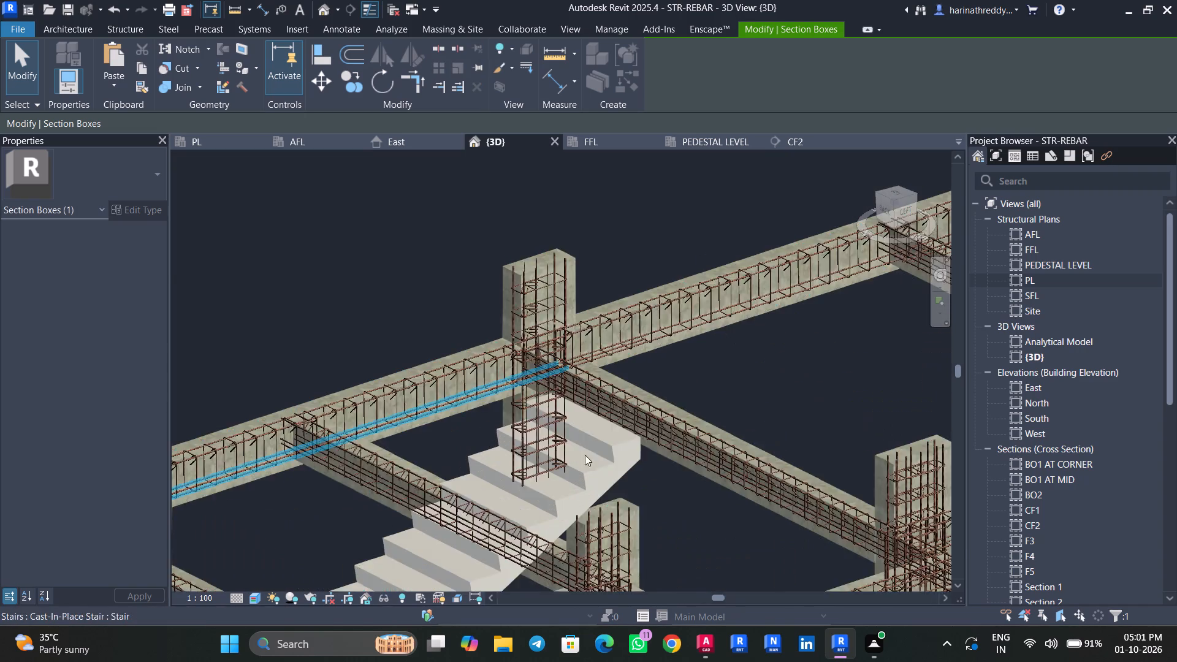
pyautogui.press('Escape')
pyautogui.press('Escape')
# Examine the beam crossing above the staircase's upper flight, selecting it to see how it sits over the steps.
pyautogui.scroll(-4, 349, 433)
pyautogui.moveTo(327, 436); pyautogui.dragTo(327, 428, button='middle')
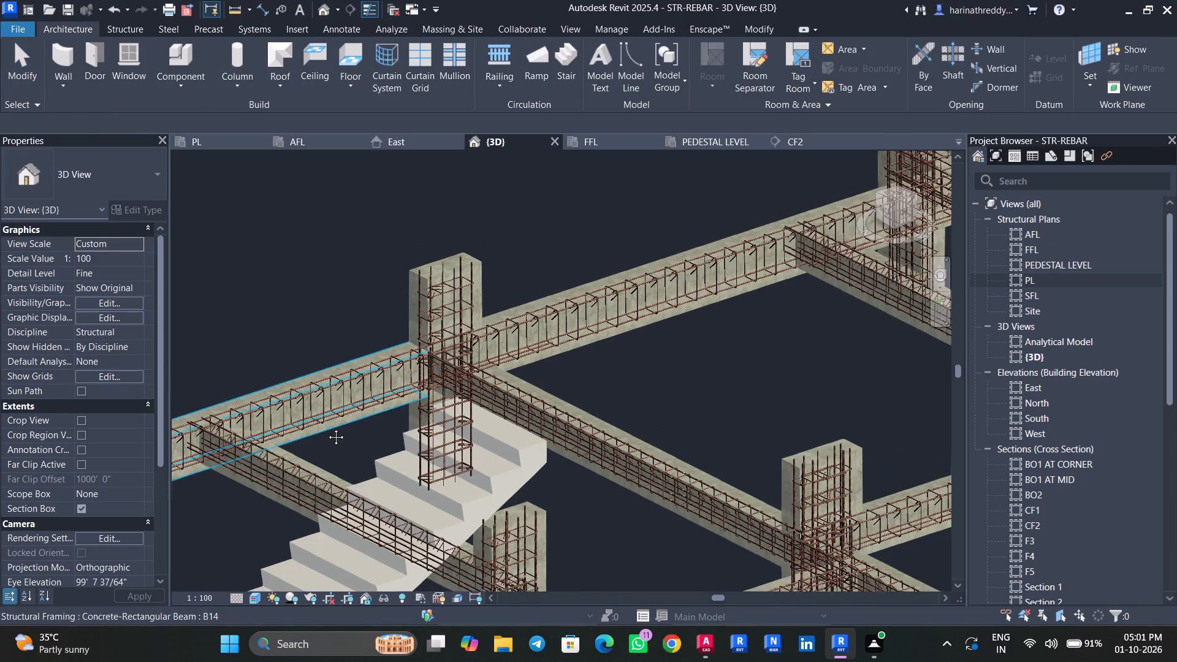
pyautogui.moveTo(327, 428); pyautogui.dragTo(357, 257, button='middle')
pyautogui.scroll(-2, 615, 386)
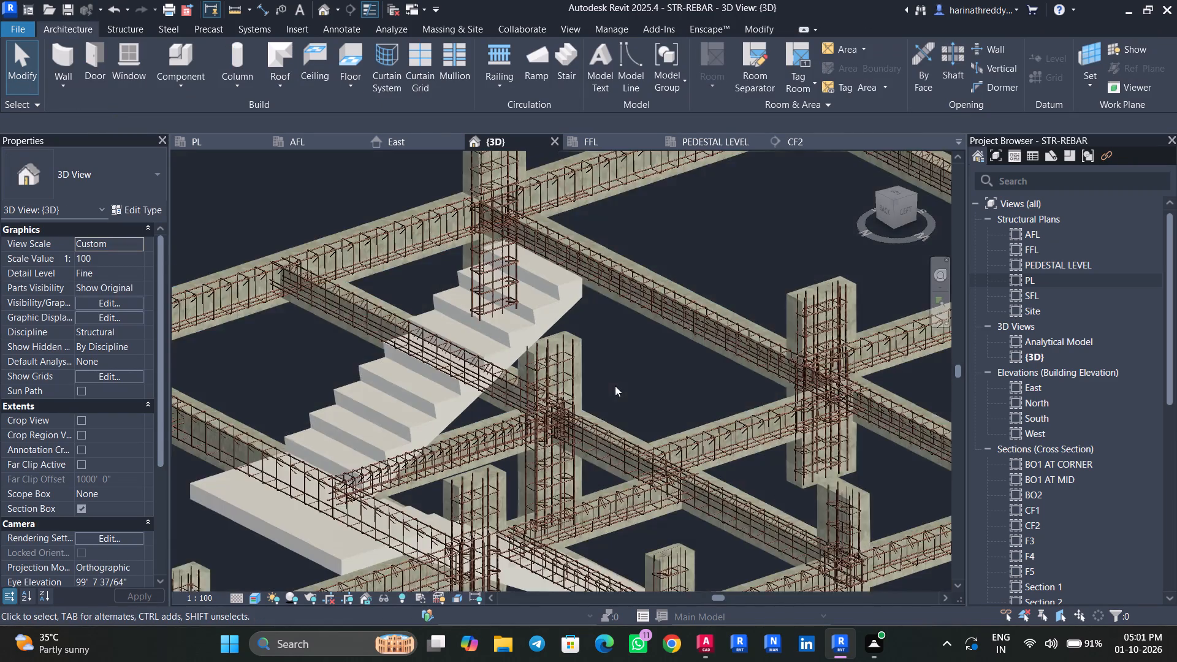
pyautogui.keyDown('shift'); pyautogui.middleClick(619, 387); pyautogui.keyUp('shift')
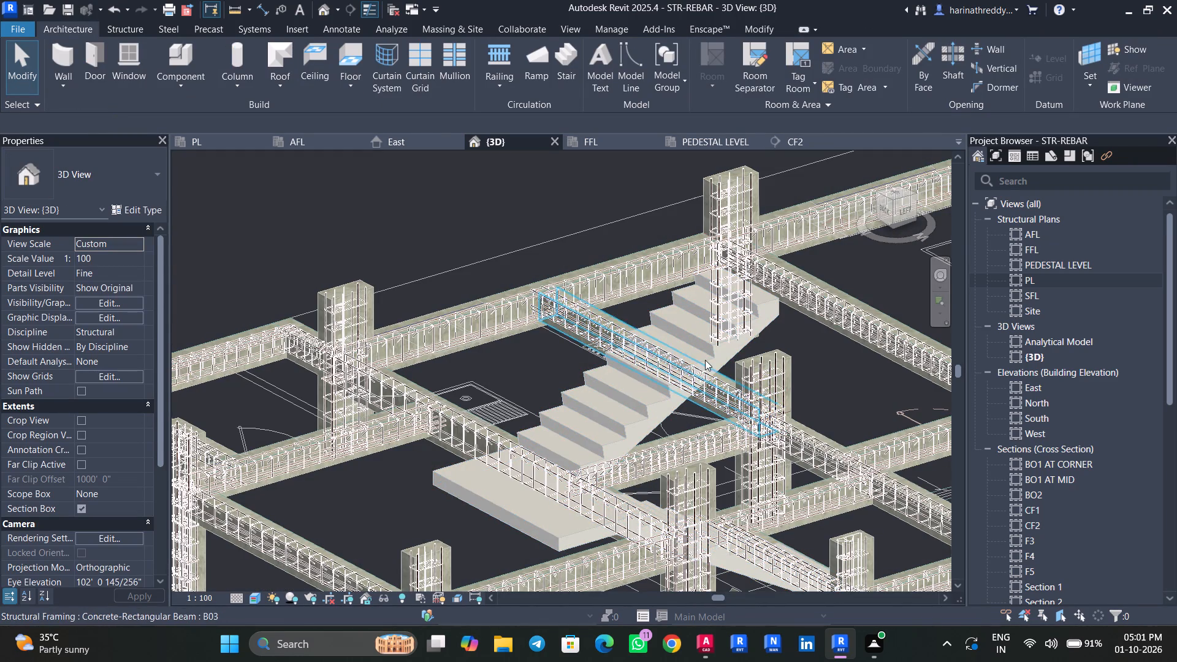
pyautogui.scroll(2, 704, 359)
pyautogui.click(577, 294)
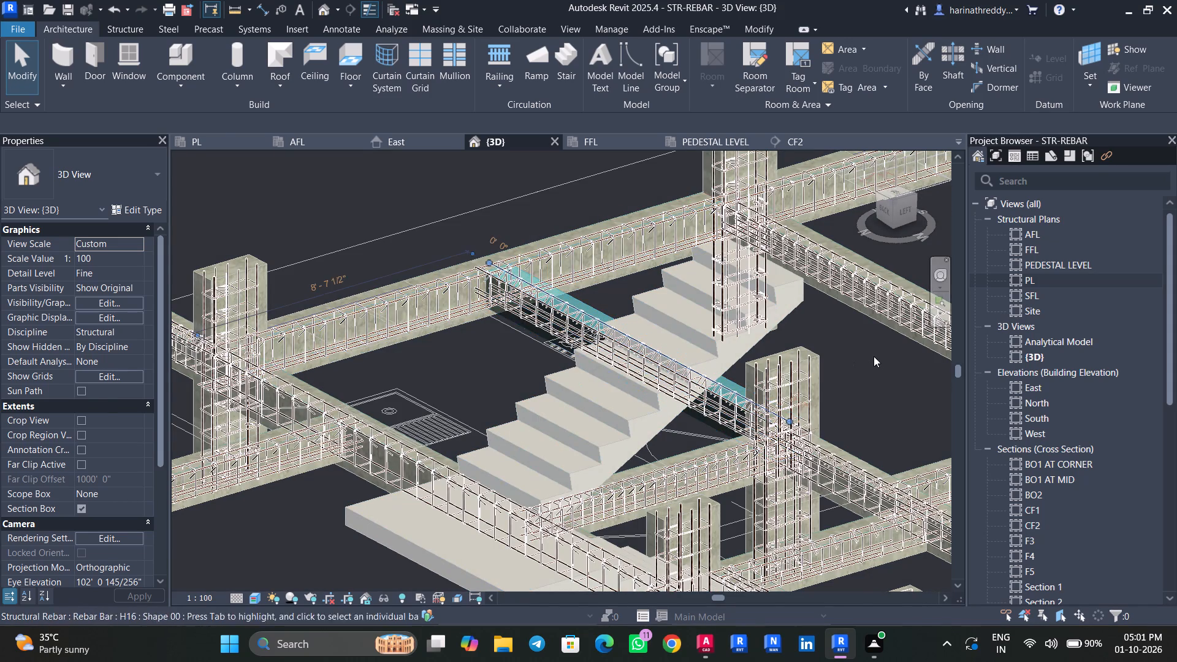
pyautogui.keyDown('shift'); pyautogui.moveTo(875, 360); pyautogui.dragTo(788, 346, button='middle'); pyautogui.keyUp('shift')
pyautogui.scroll(-8, 788, 346)
pyautogui.press('Escape')
pyautogui.press('Escape')
# Turn off the section box of the 3D view to show the full-height structure.
pyautogui.scroll(-4, 511, 543)
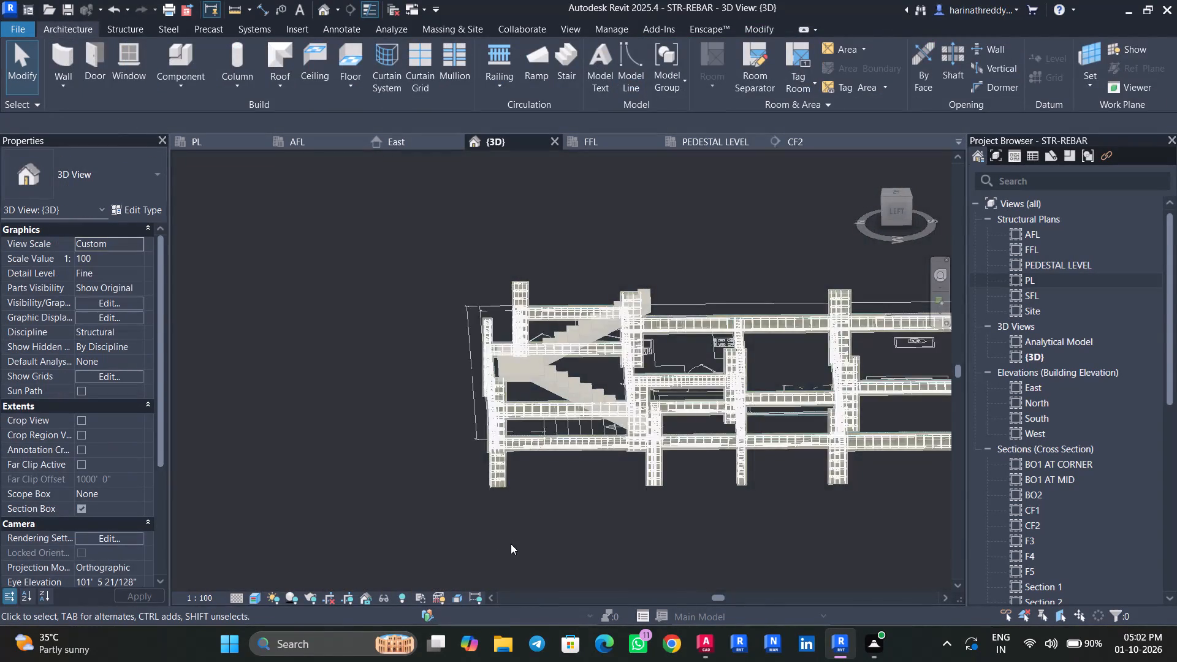
pyautogui.scroll(-5, 511, 544)
pyautogui.press('Escape')
pyautogui.press('Escape')
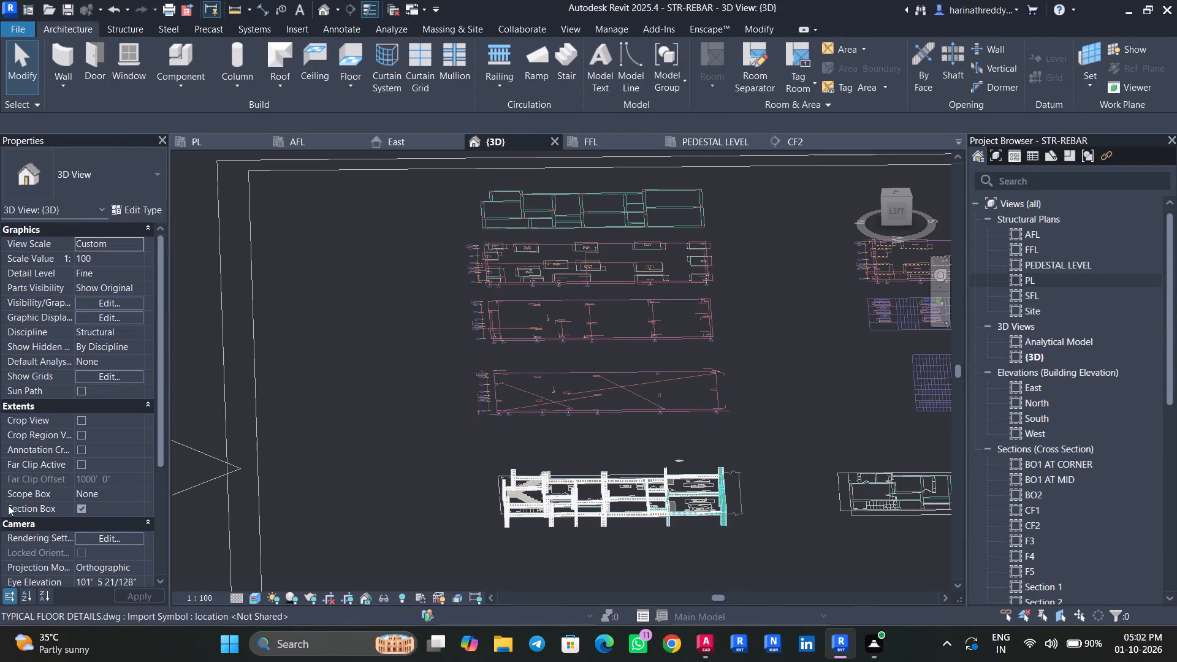
pyautogui.click(80, 513)
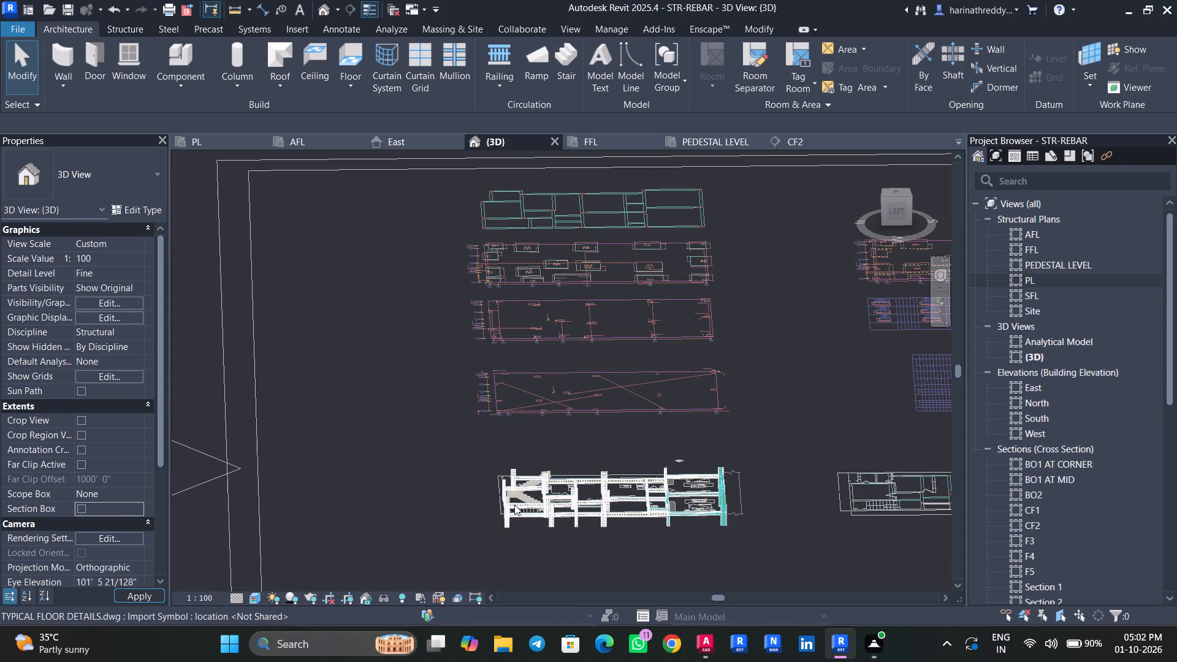
pyautogui.scroll(3, 544, 496)
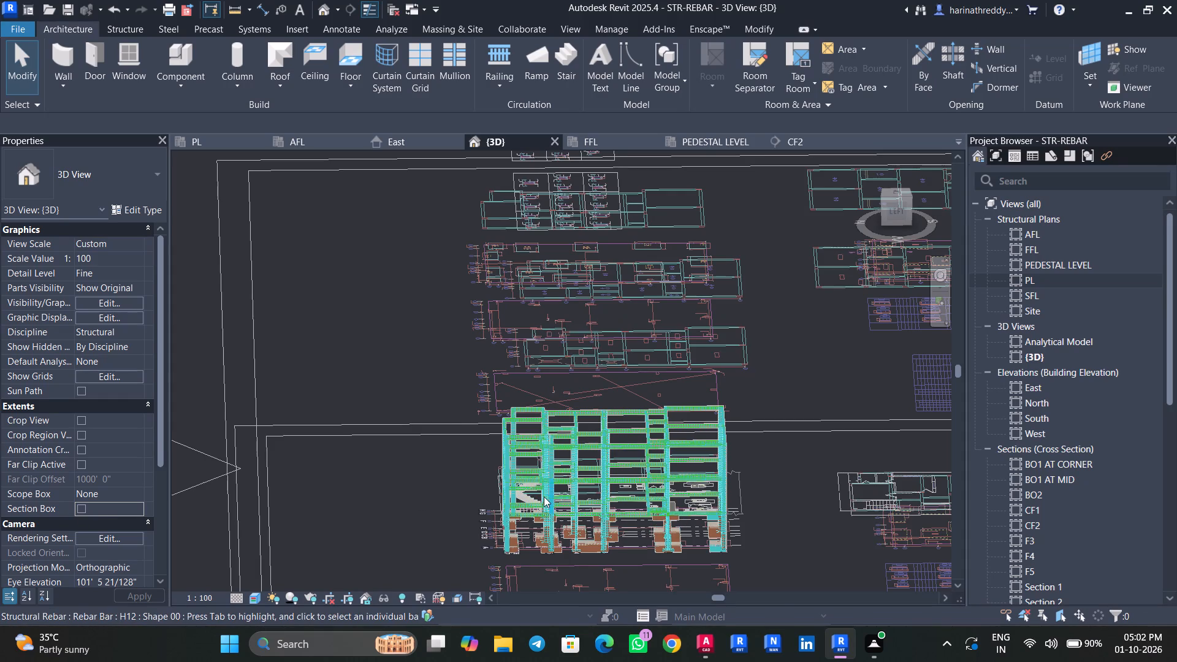
pyautogui.scroll(8, 544, 496)
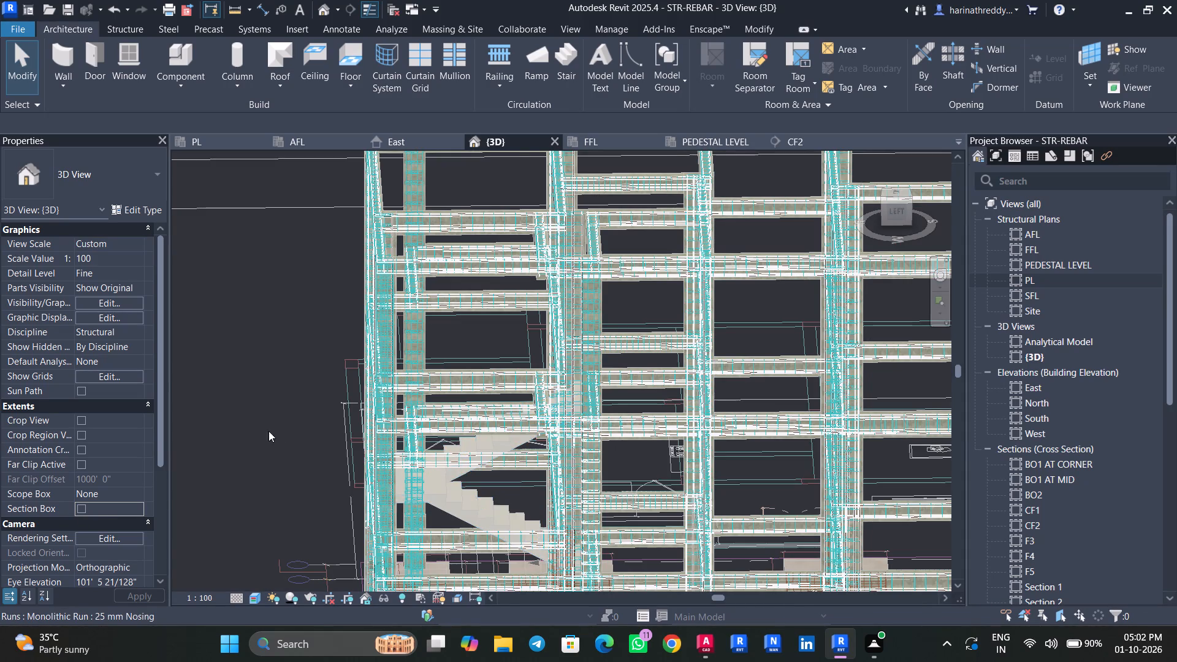
# Select the whole structure, filter the selection to Structural Rebar only, and temporarily hide the rebar in the 3D view.
pyautogui.scroll(-9, 283, 432)
pyautogui.moveTo(505, 550); pyautogui.dragTo(544, 524, button='middle')
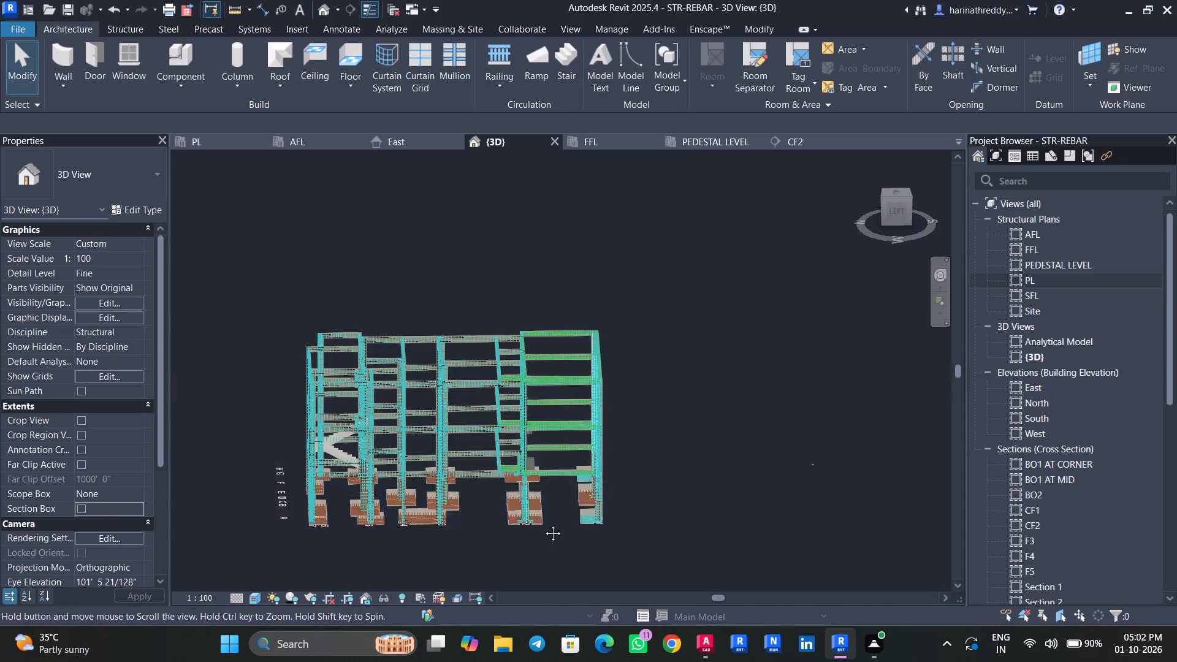
pyautogui.moveTo(544, 524); pyautogui.dragTo(555, 517, button='middle')
pyautogui.moveTo(719, 532); pyautogui.dragTo(414, 351)
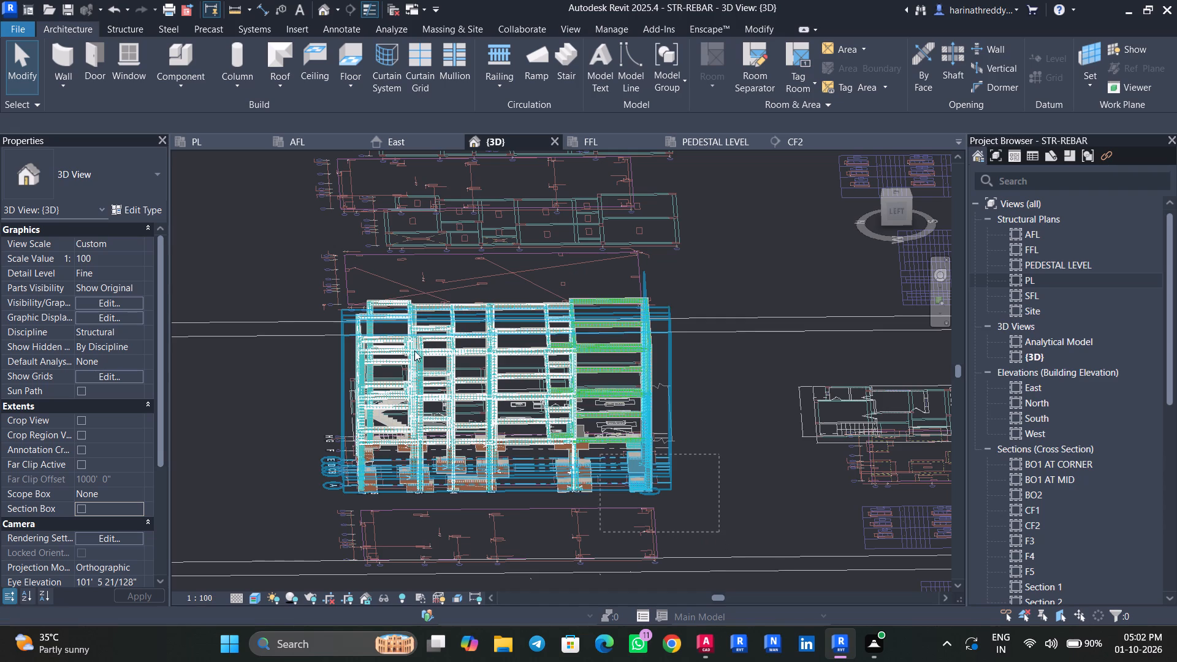
pyautogui.moveTo(414, 351); pyautogui.dragTo(319, 262)
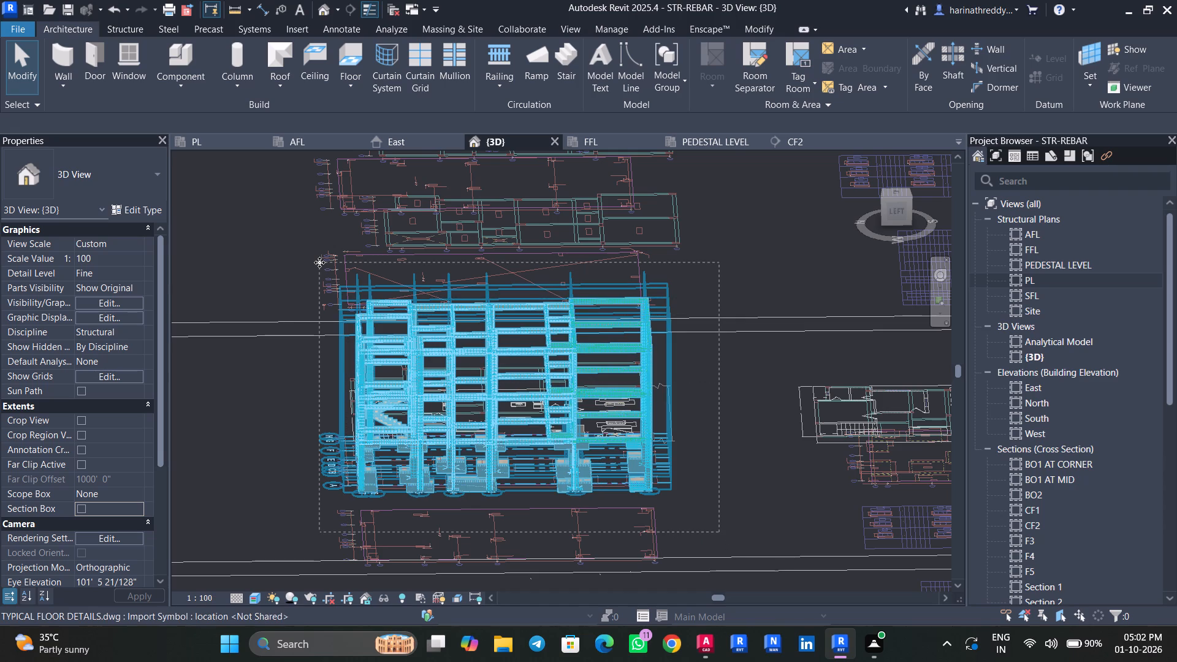
pyautogui.click(718, 72)
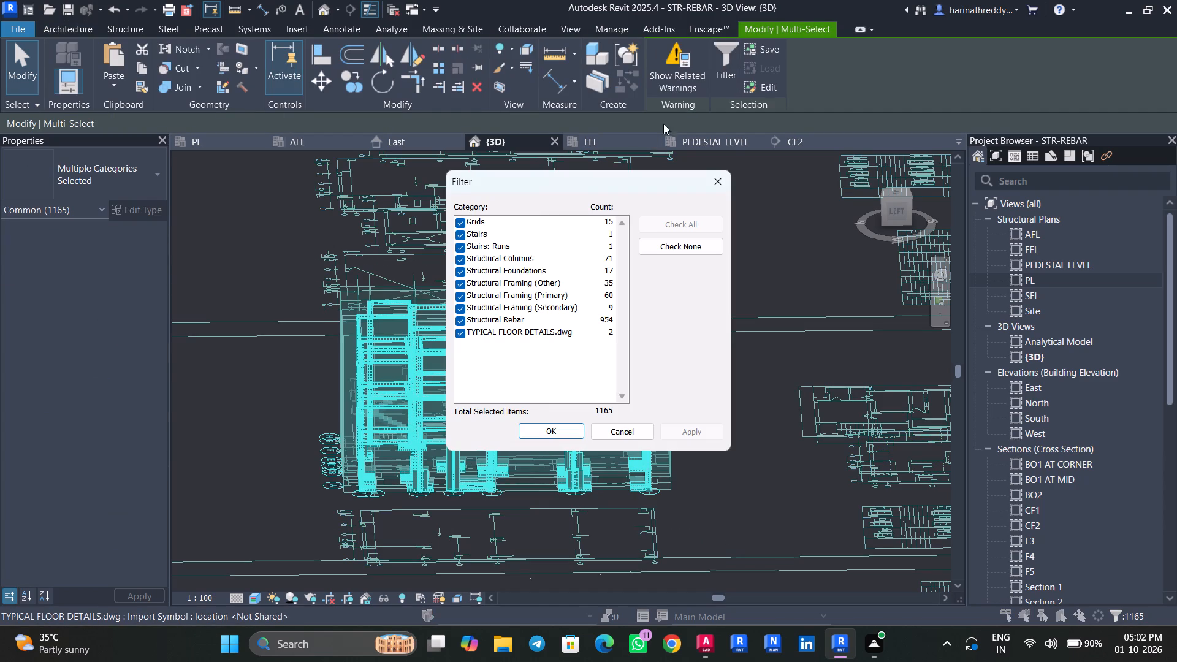
pyautogui.click(459, 321)
pyautogui.click(460, 319)
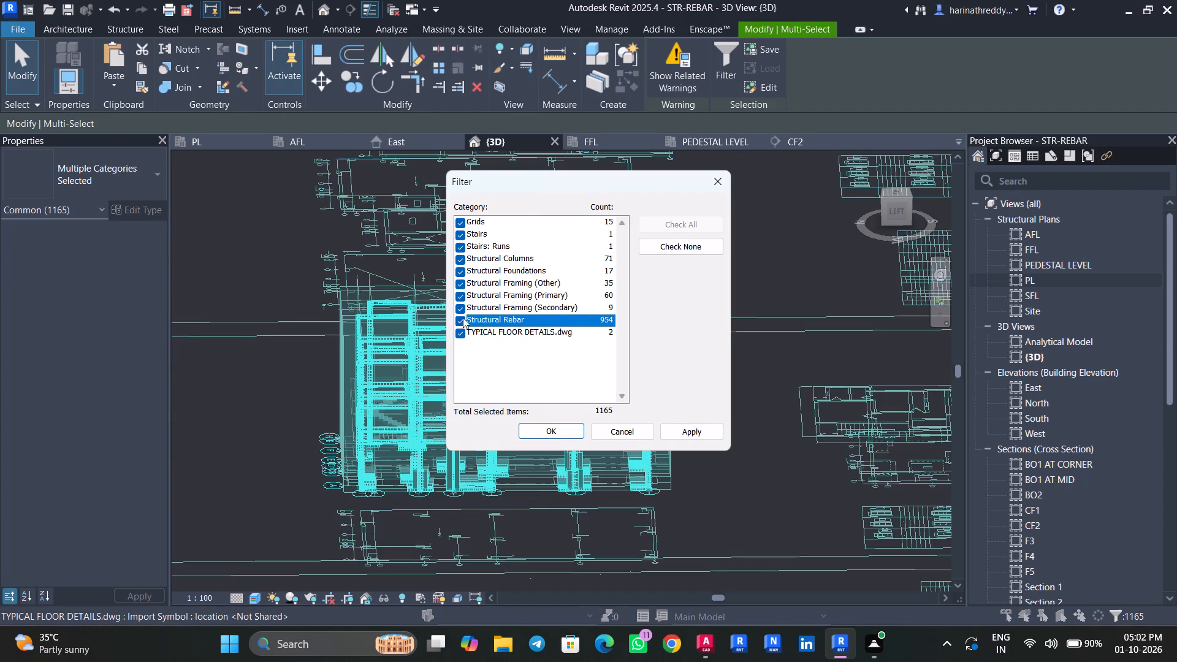
pyautogui.click(671, 246)
pyautogui.click(465, 318)
pyautogui.click(461, 319)
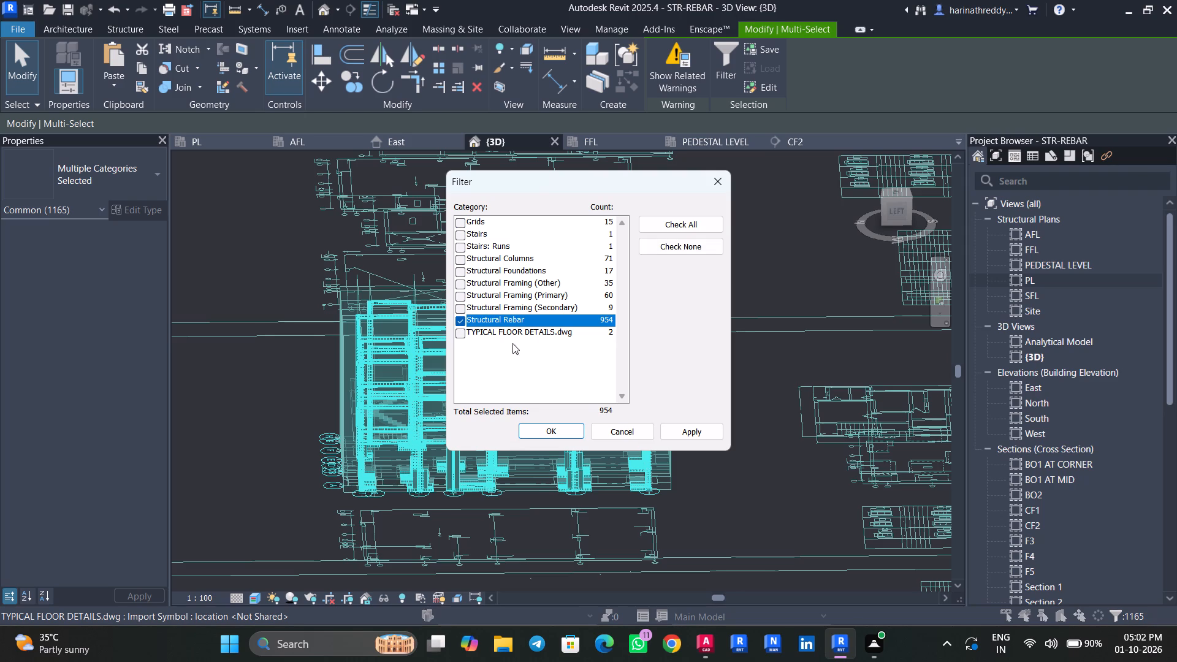
pyautogui.click(674, 432)
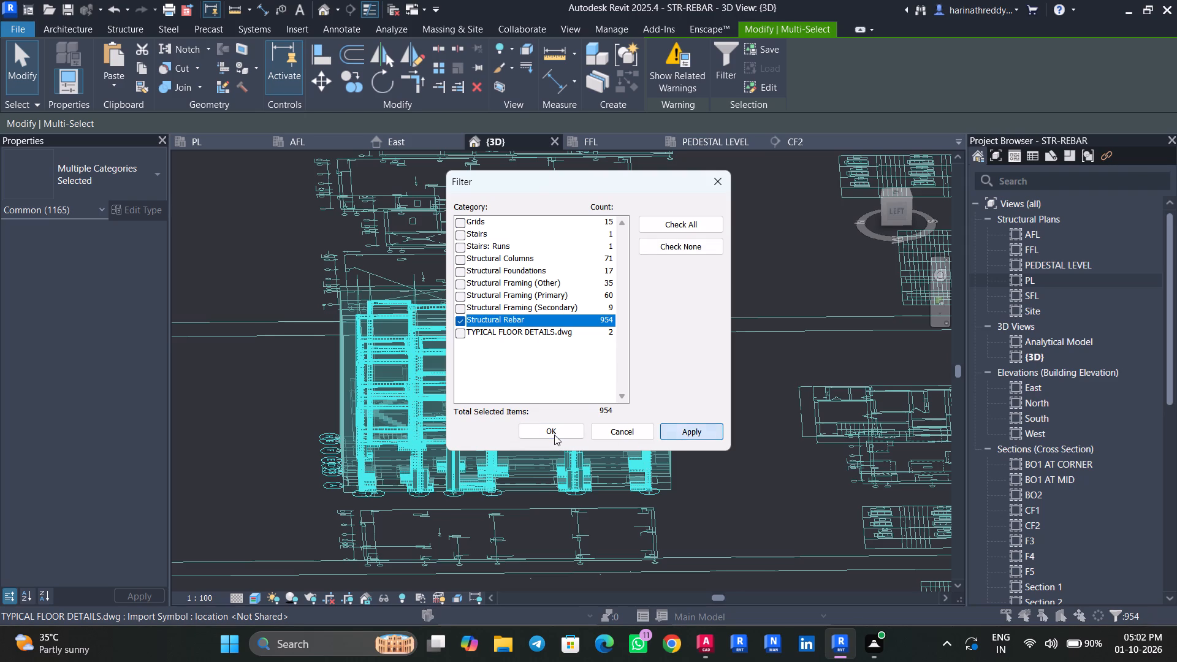
pyautogui.click(556, 432)
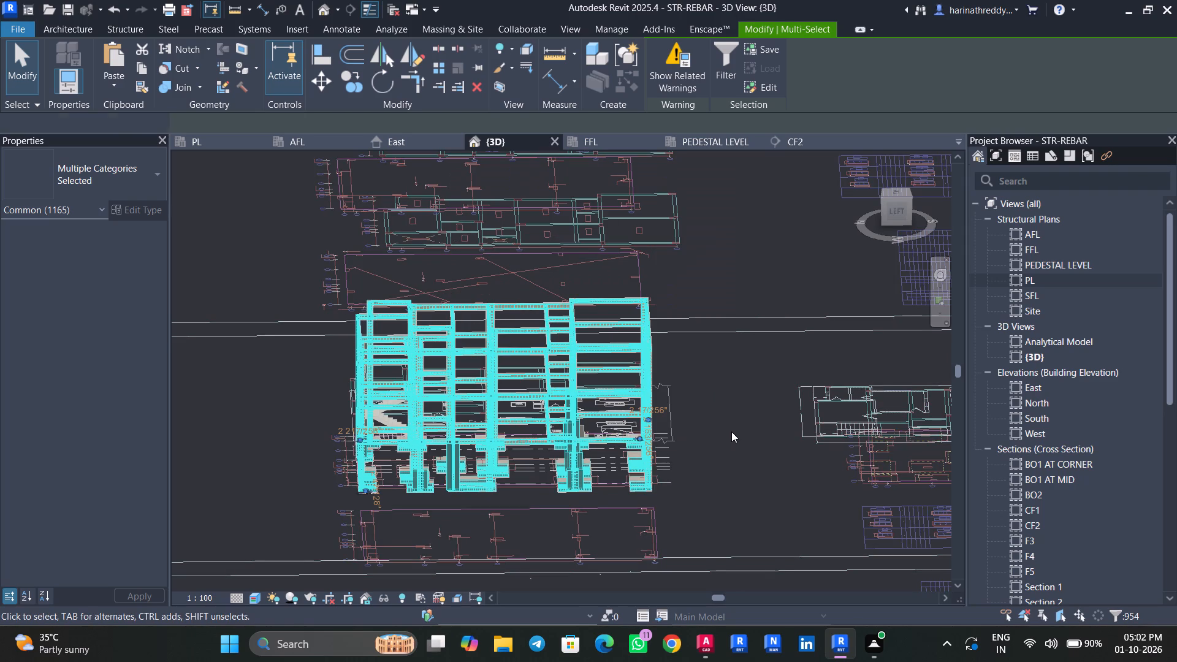
pyautogui.press('h')
pyautogui.write('HH')
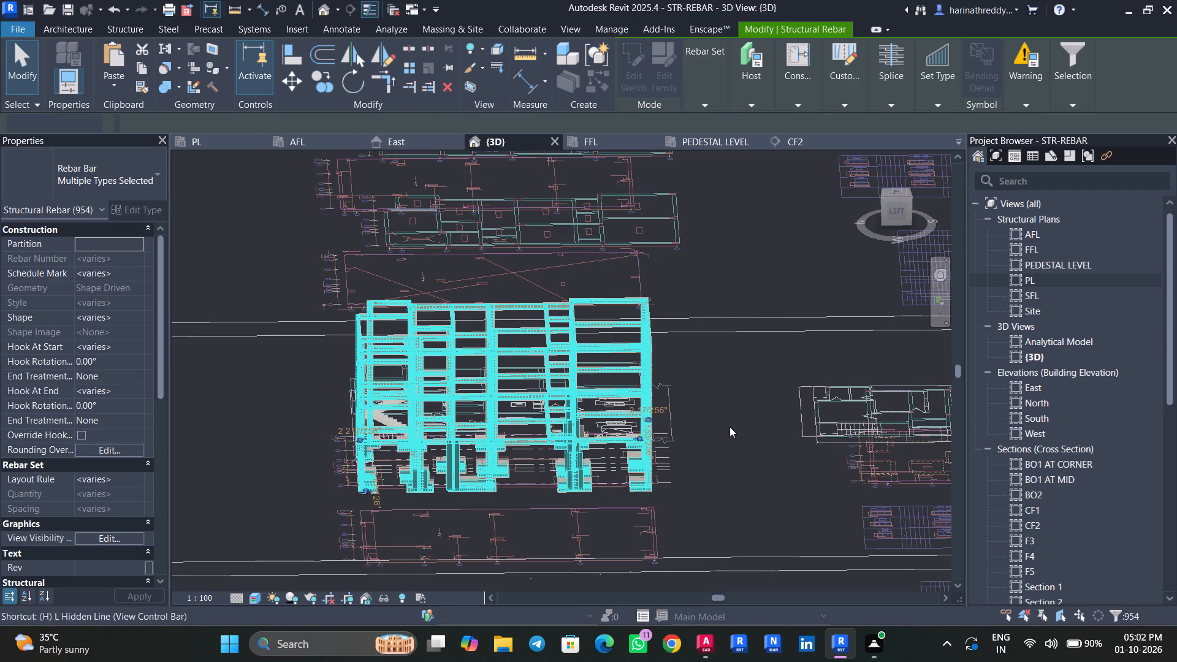
# Examine how the staircase's upper flight meets the frame, selecting the FFL-level beam B09 that crosses its steps.
pyautogui.scroll(10, 402, 419)
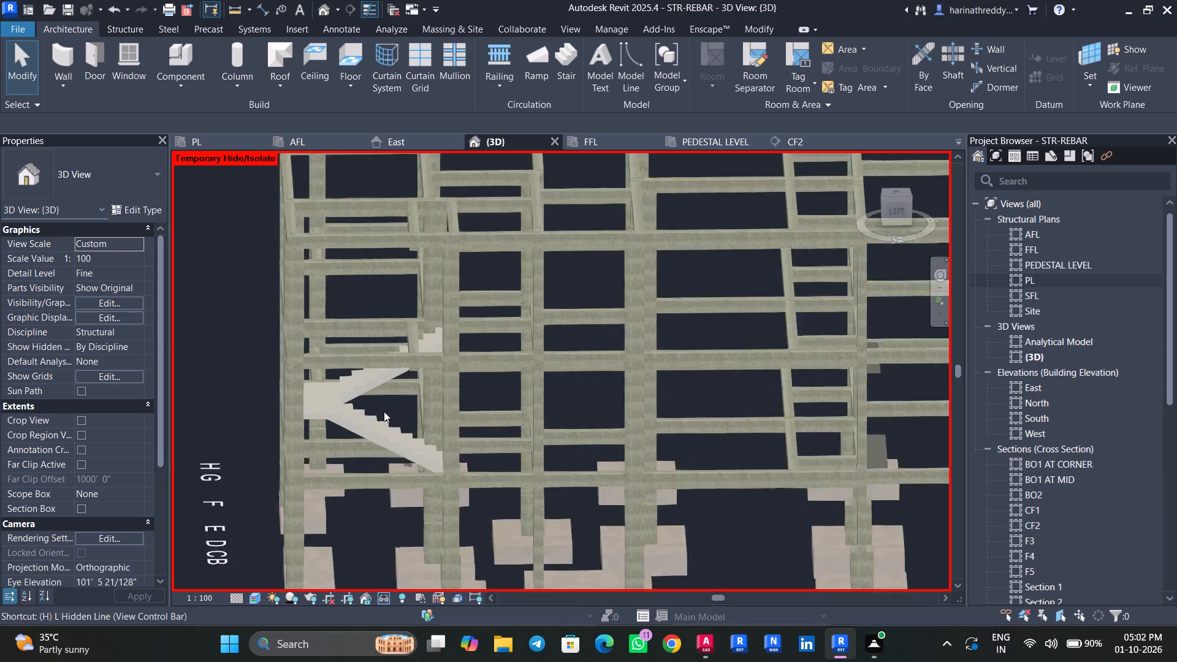
pyautogui.scroll(3, 384, 411)
pyautogui.scroll(-7, 398, 413)
pyautogui.keyDown('shift'); pyautogui.moveTo(417, 419); pyautogui.dragTo(525, 409, button='middle'); pyautogui.keyUp('shift')
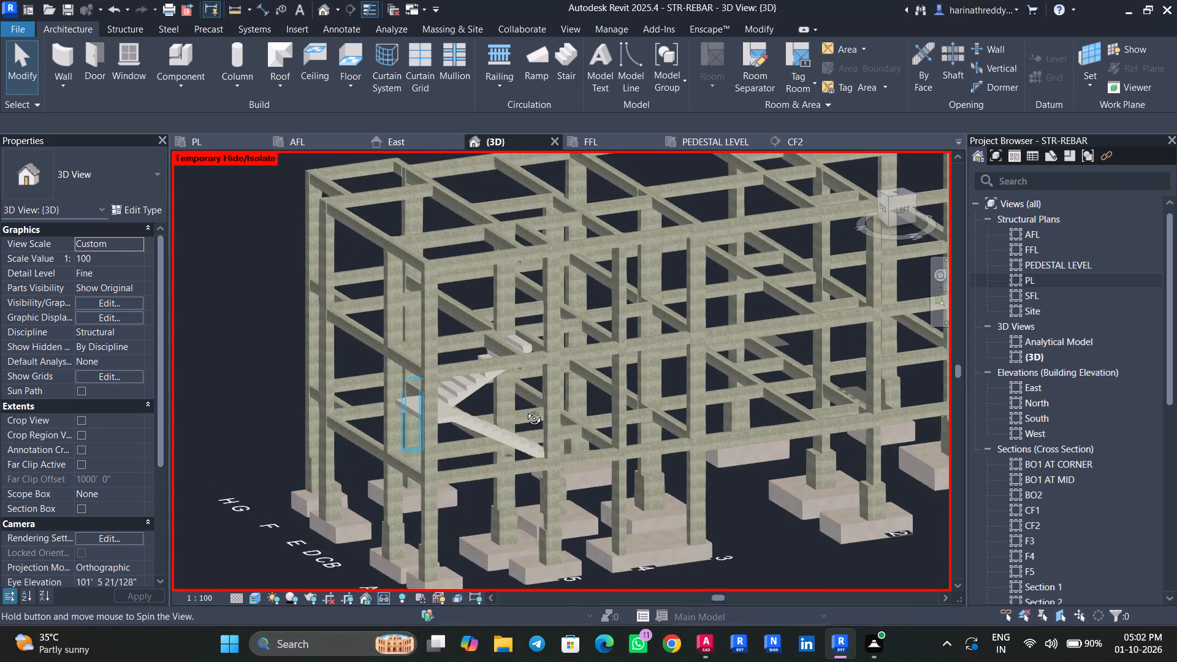
pyautogui.keyDown('shift'); pyautogui.moveTo(525, 409); pyautogui.dragTo(555, 413, button='middle'); pyautogui.keyUp('shift')
pyautogui.scroll(10, 628, 351)
pyautogui.keyDown('shift'); pyautogui.moveTo(617, 384); pyautogui.dragTo(604, 387, button='middle'); pyautogui.keyUp('shift')
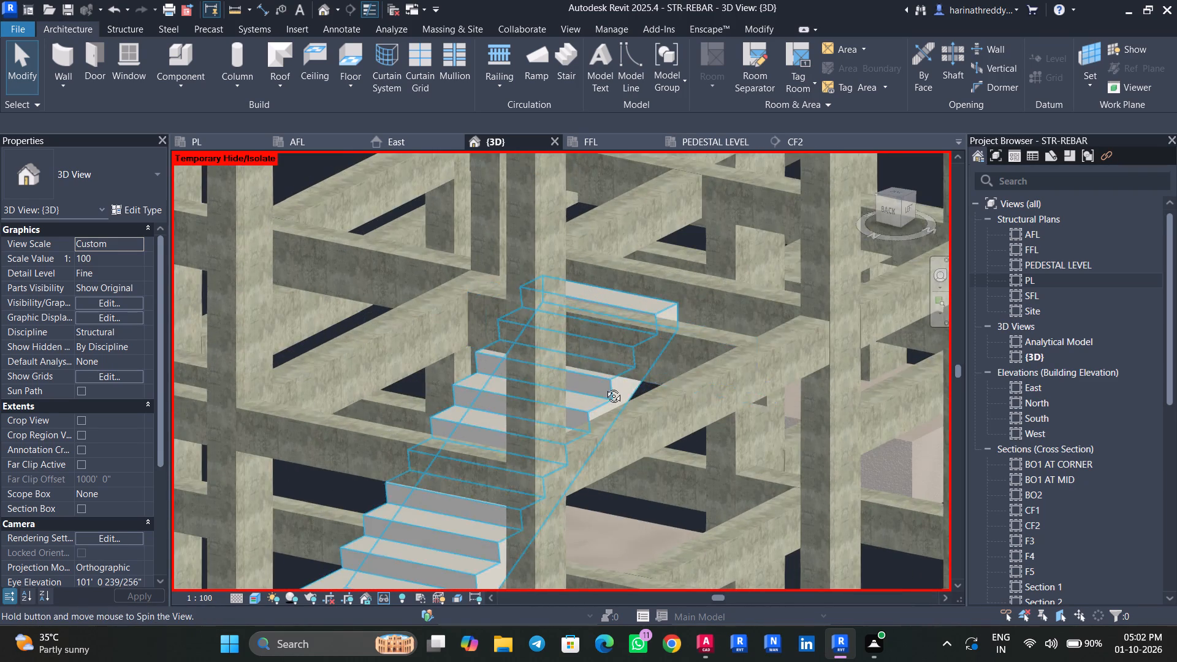
pyautogui.keyDown('shift'); pyautogui.moveTo(604, 387); pyautogui.dragTo(591, 387, button='middle'); pyautogui.keyUp('shift')
pyautogui.click(457, 400)
pyautogui.press('Escape')
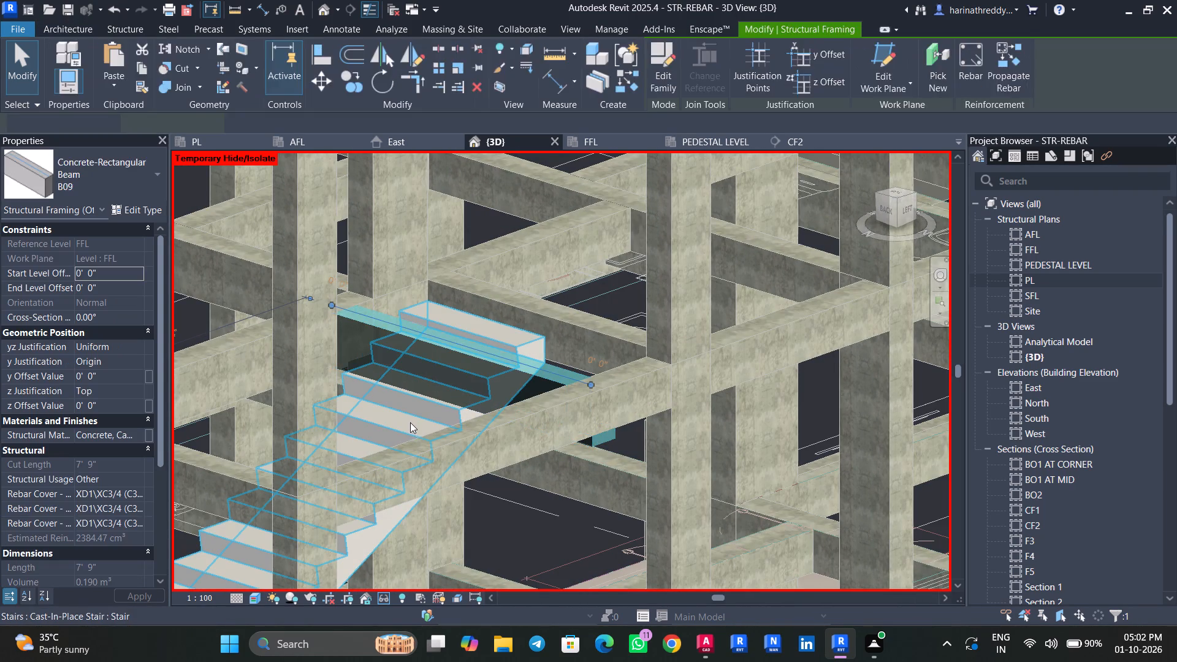
pyautogui.press('Escape')
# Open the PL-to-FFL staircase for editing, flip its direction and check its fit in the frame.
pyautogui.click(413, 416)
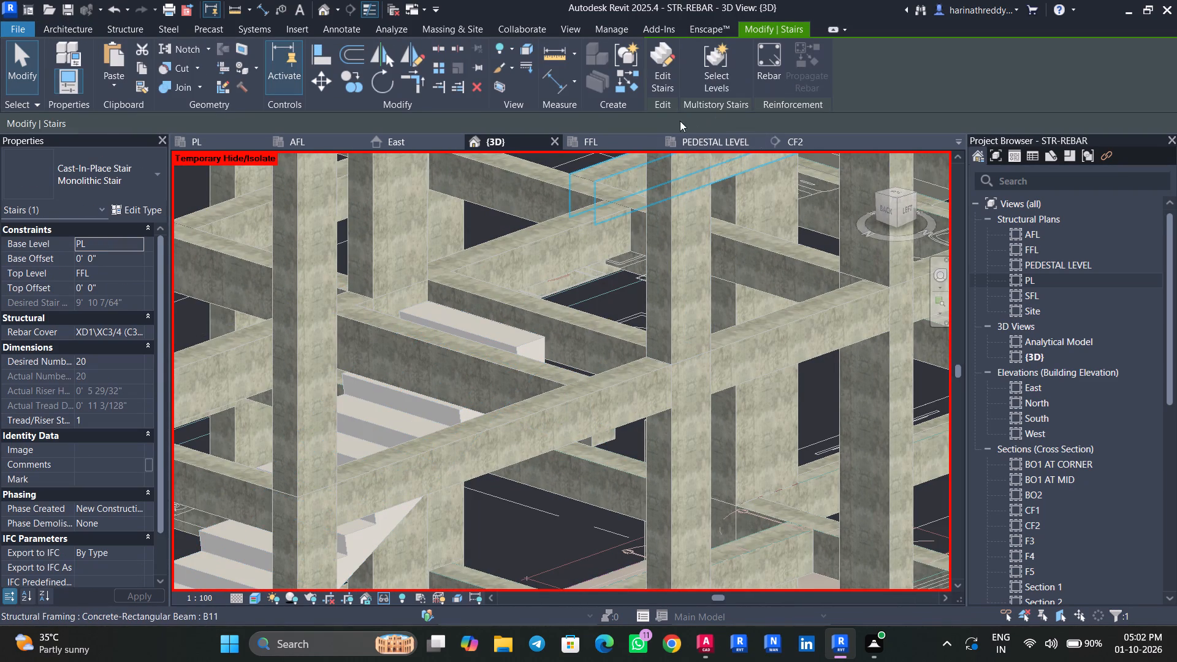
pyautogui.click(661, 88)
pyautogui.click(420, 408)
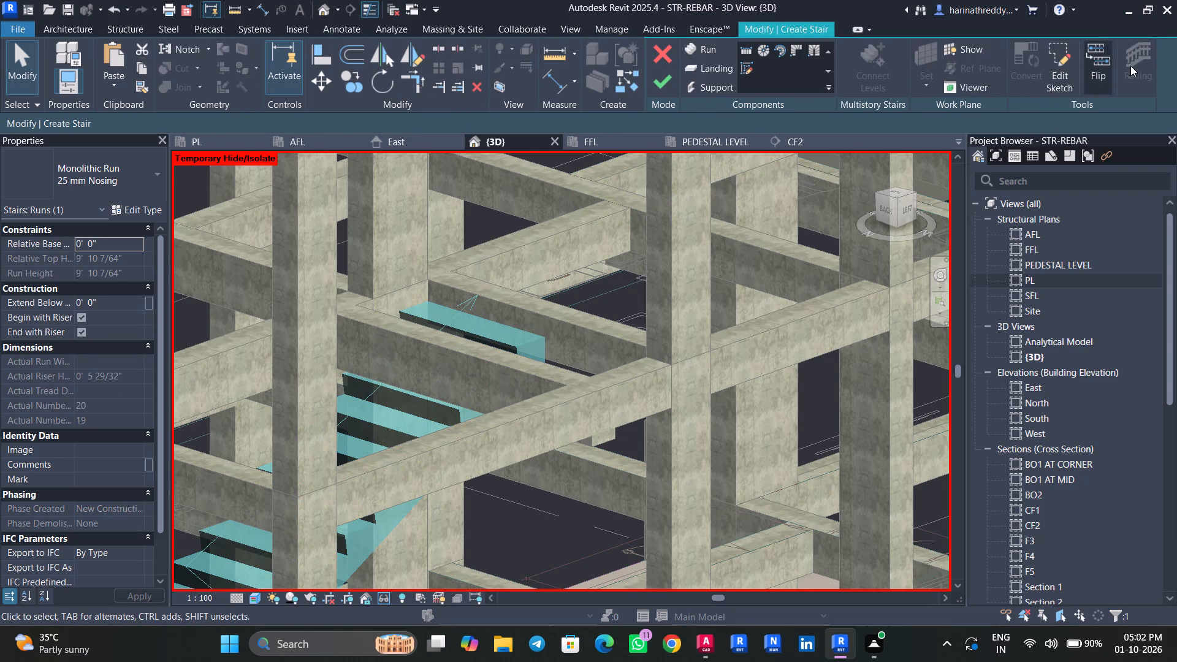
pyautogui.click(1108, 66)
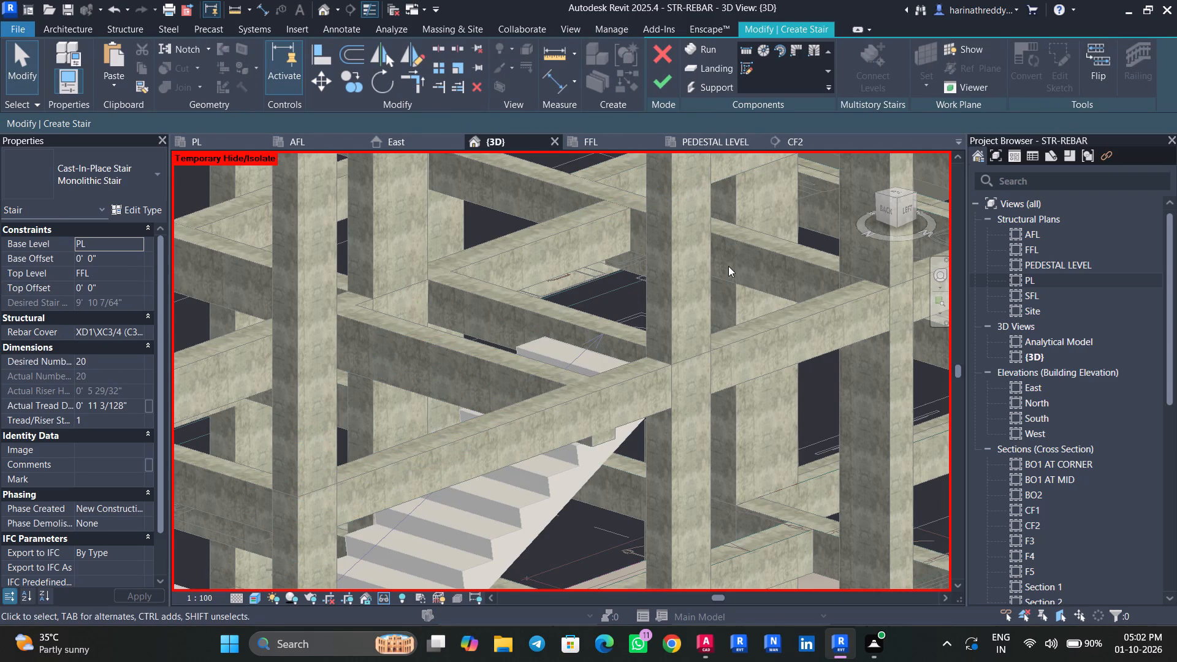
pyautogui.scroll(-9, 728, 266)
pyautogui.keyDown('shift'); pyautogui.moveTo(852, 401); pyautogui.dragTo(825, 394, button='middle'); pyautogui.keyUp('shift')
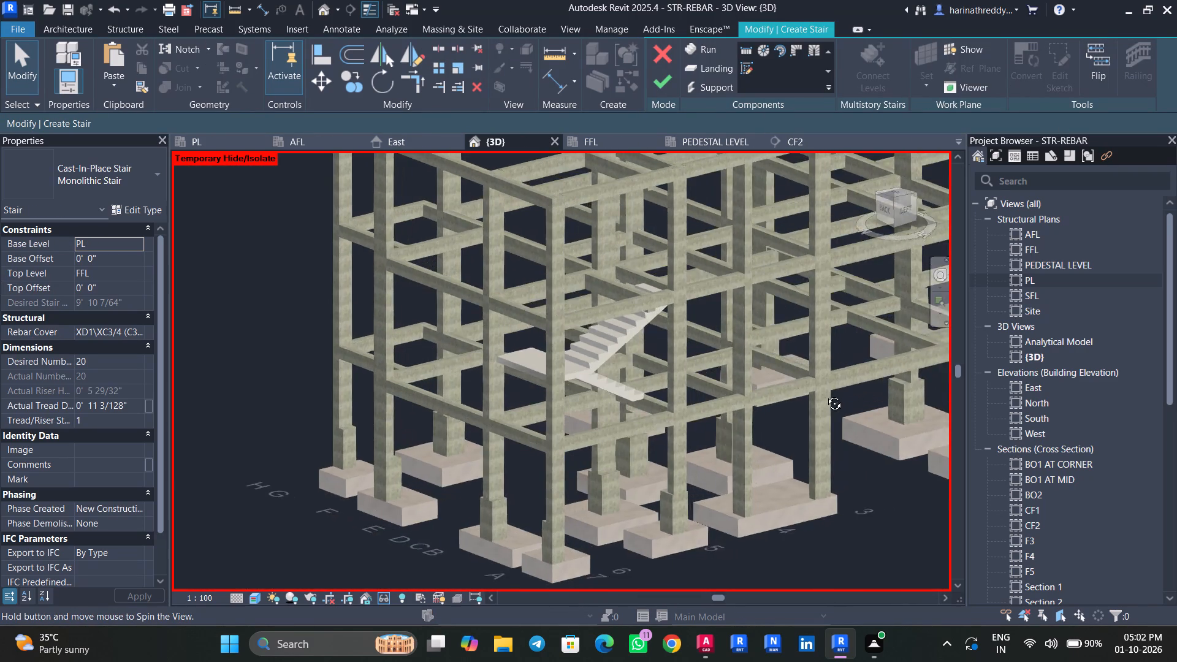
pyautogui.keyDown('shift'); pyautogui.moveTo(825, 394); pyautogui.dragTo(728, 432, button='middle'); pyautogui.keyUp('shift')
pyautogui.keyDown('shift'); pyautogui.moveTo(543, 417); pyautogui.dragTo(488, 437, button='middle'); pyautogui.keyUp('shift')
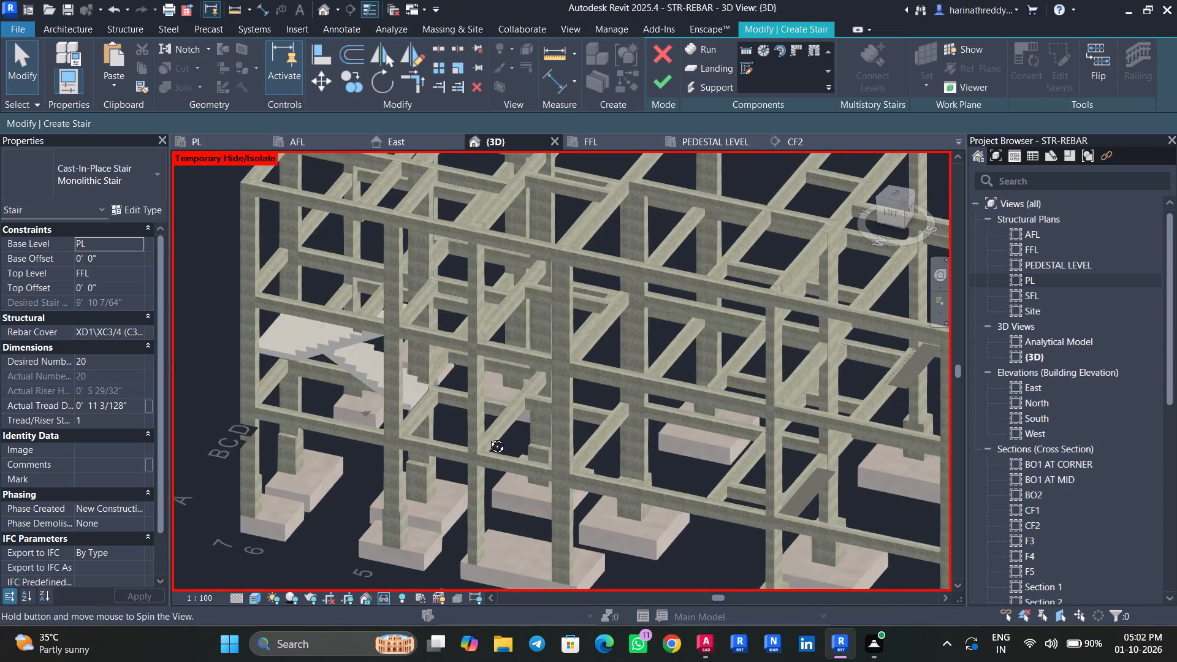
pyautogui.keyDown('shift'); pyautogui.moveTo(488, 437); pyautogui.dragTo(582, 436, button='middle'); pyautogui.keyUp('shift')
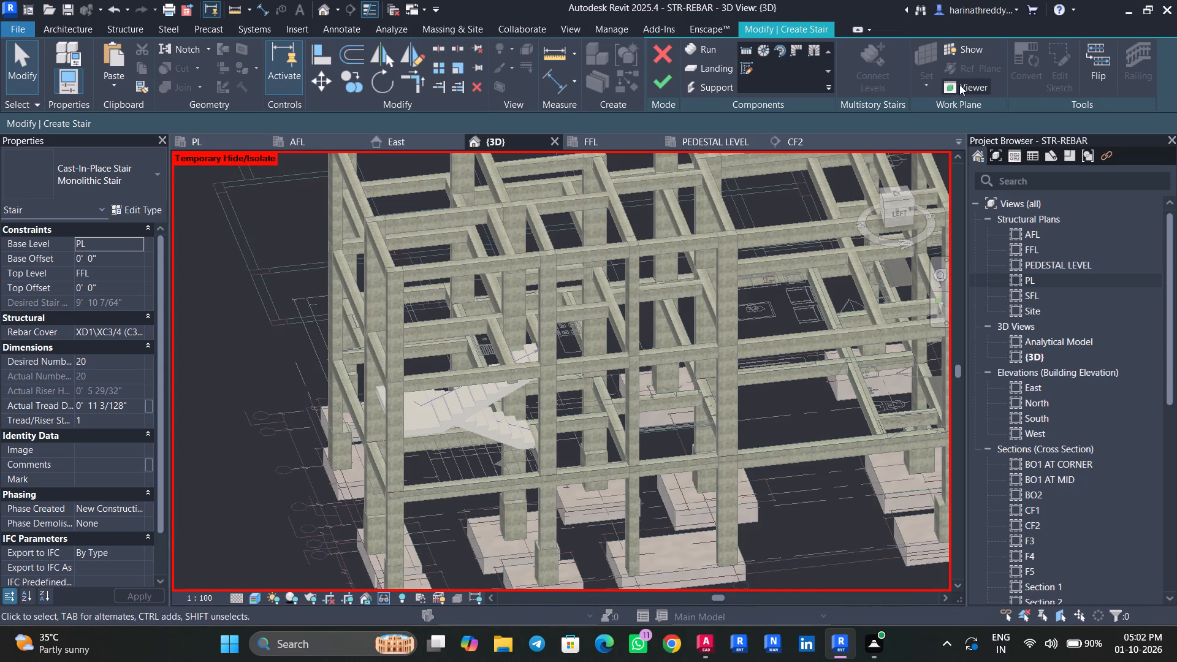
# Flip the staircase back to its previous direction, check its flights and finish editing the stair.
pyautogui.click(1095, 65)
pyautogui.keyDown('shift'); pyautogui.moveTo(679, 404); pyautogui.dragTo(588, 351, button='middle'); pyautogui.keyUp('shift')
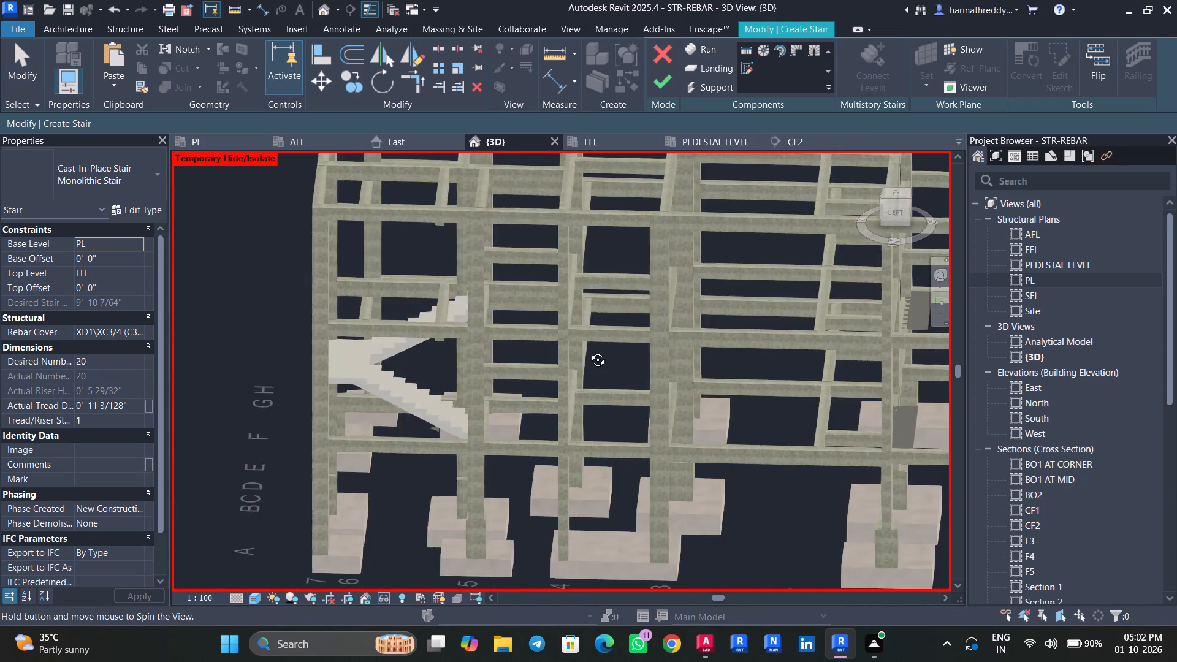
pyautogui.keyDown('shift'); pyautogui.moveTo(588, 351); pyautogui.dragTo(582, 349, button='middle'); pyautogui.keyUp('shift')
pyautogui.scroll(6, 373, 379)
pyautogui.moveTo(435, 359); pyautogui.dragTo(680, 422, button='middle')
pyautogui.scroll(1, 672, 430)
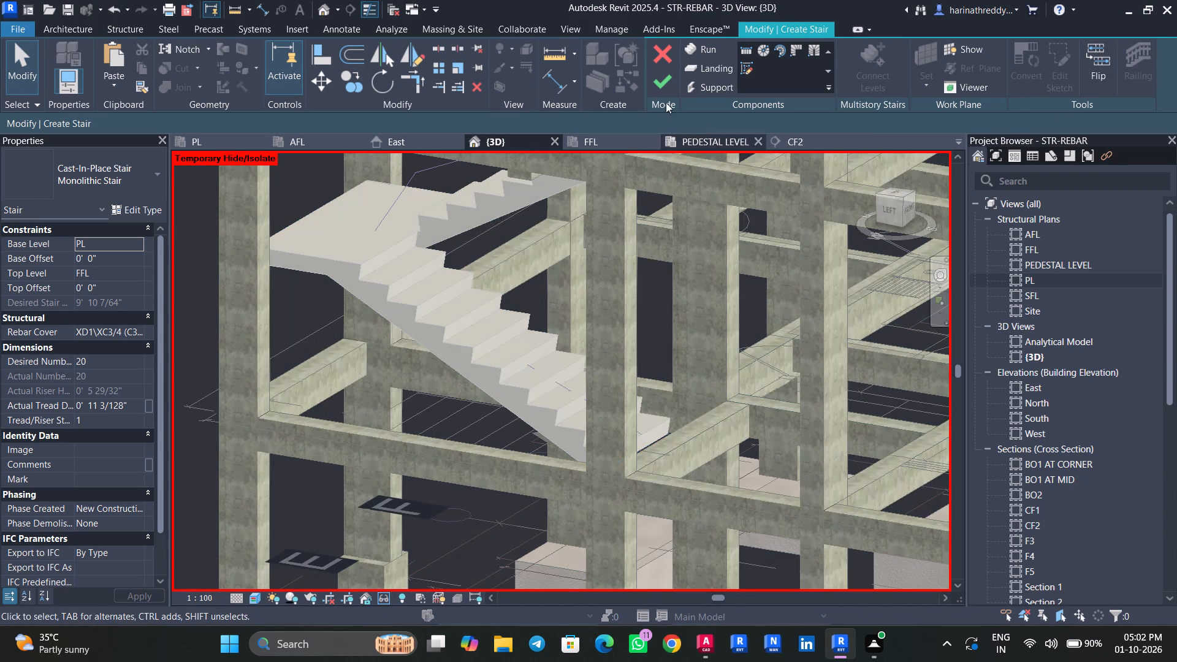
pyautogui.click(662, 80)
# Delete the FFL-level B09 beam crossing the staircase's upper flight and the matching beam on the floor above.
pyautogui.scroll(-5, 672, 316)
pyautogui.keyDown('shift'); pyautogui.moveTo(676, 350); pyautogui.dragTo(729, 354, button='middle'); pyautogui.keyUp('shift')
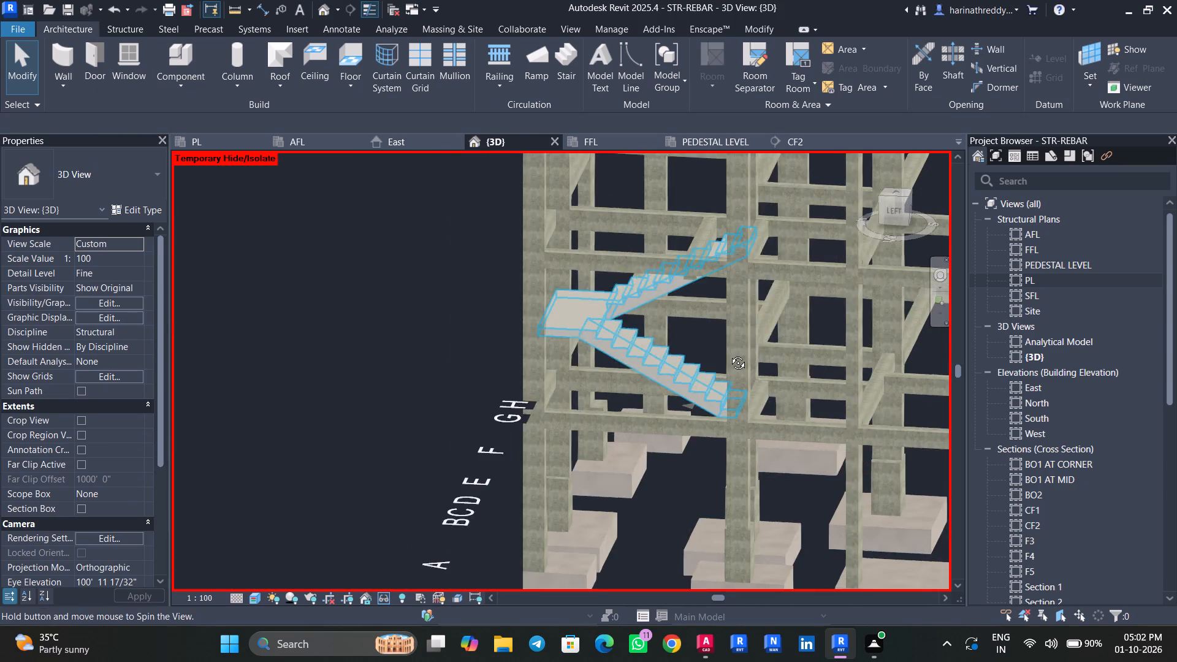
pyautogui.keyDown('shift'); pyautogui.moveTo(729, 354); pyautogui.dragTo(729, 354, button='middle'); pyautogui.keyUp('shift')
pyautogui.keyDown('shift'); pyautogui.moveTo(707, 353); pyautogui.dragTo(749, 405, button='middle'); pyautogui.keyUp('shift')
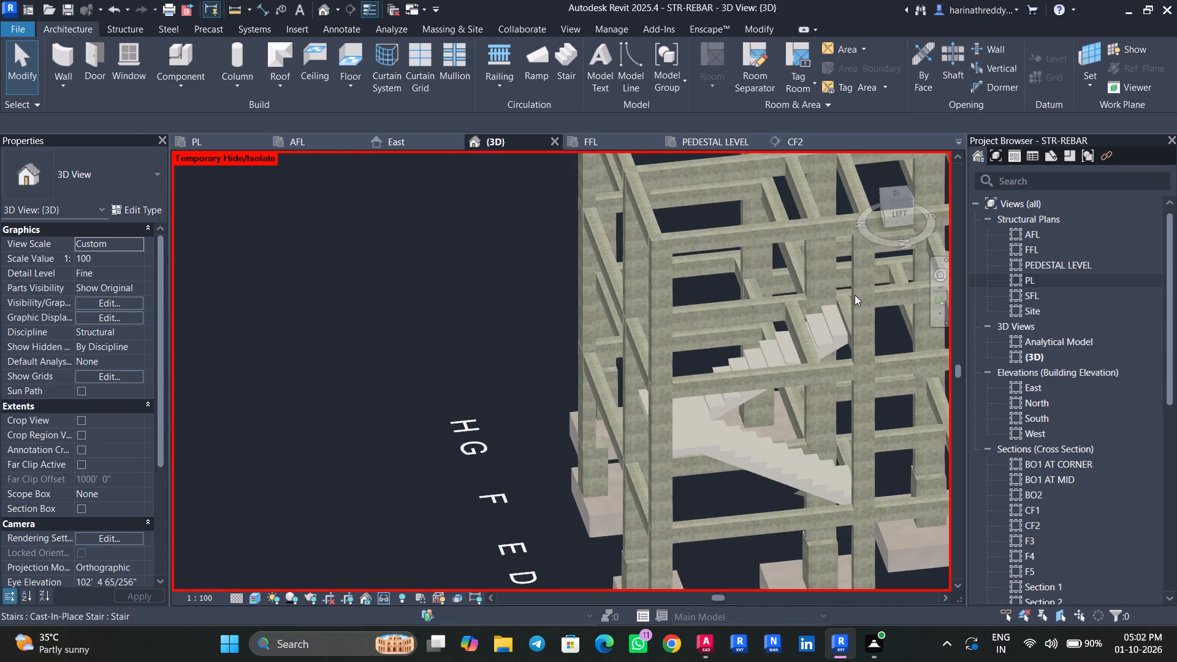
pyautogui.scroll(15, 855, 294)
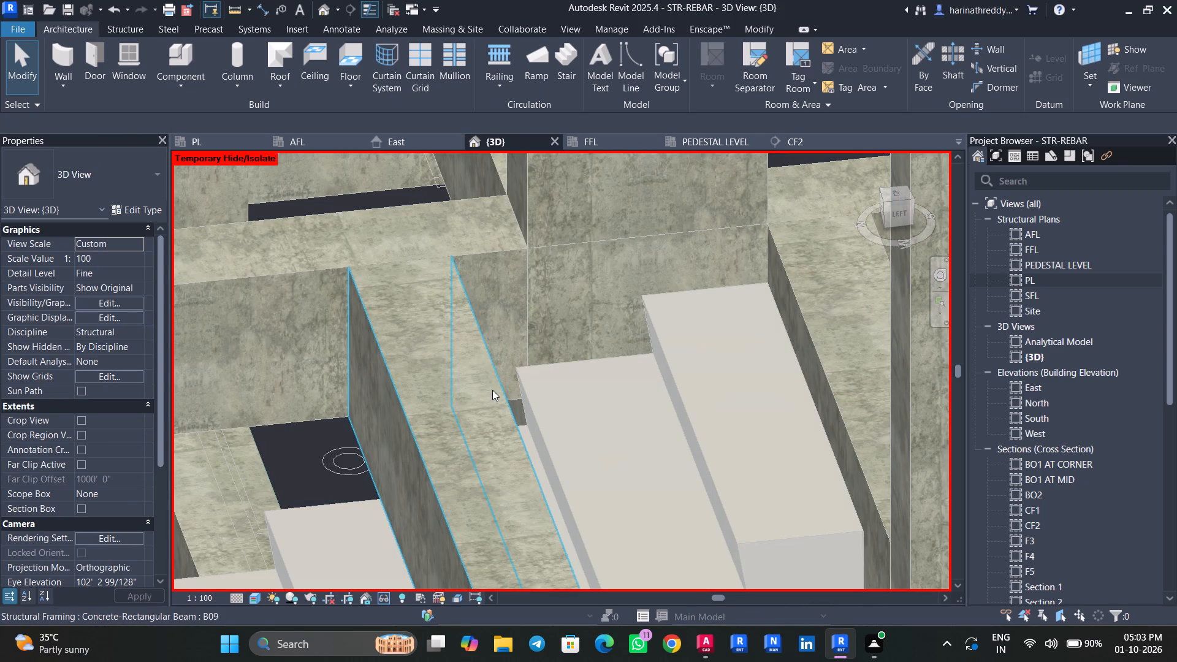
pyautogui.click(492, 390)
pyautogui.scroll(-13, 492, 390)
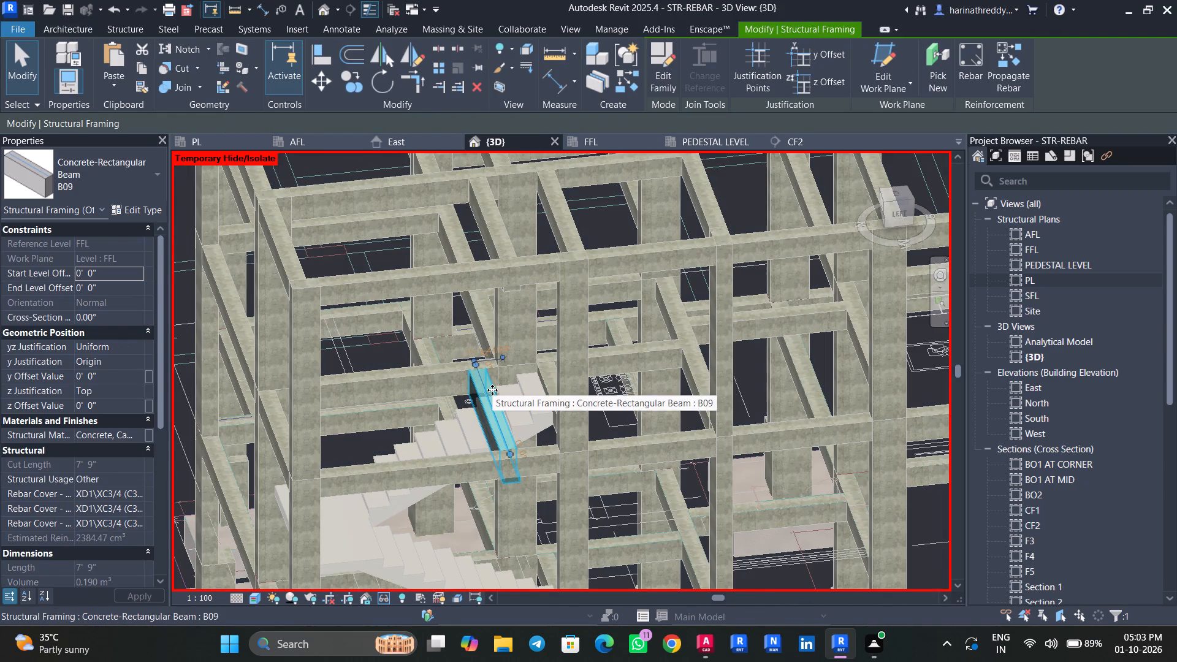
pyautogui.press('Delete')
pyautogui.click(497, 229)
pyautogui.press('Delete')
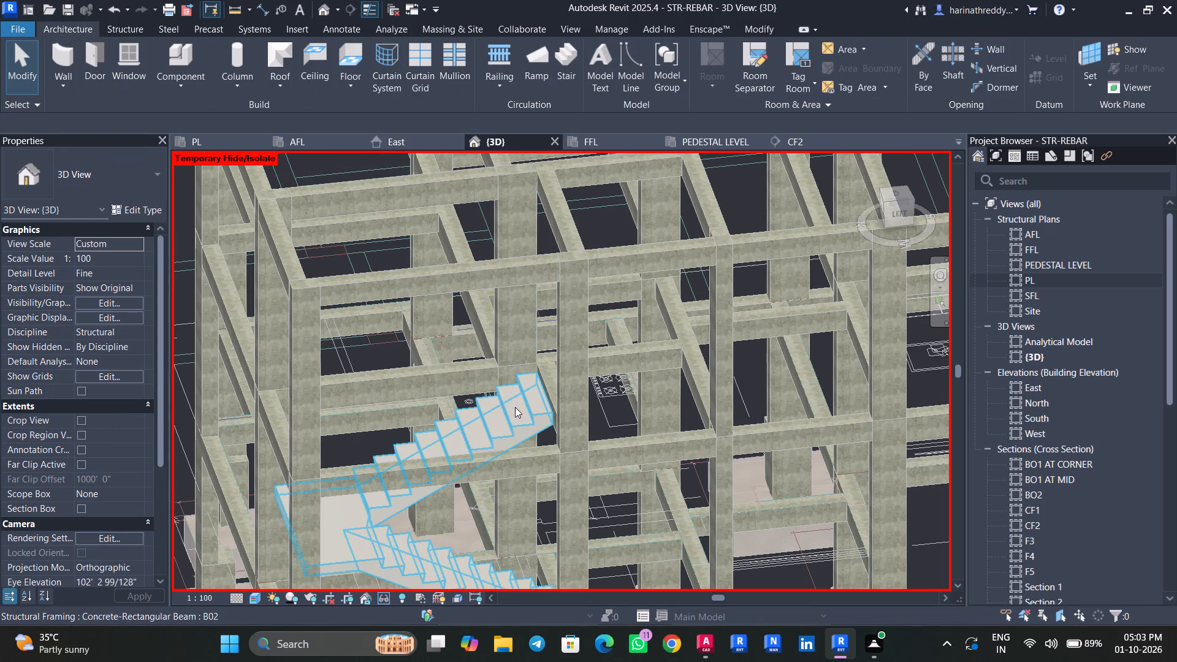
# Examine the frame around the staircase from behind and above, checking the beams and columns beside the landing.
pyautogui.scroll(-5, 515, 407)
pyautogui.keyDown('shift'); pyautogui.moveTo(511, 493); pyautogui.dragTo(609, 449, button='middle'); pyautogui.keyUp('shift')
pyautogui.scroll(11, 598, 446)
pyautogui.keyDown('shift'); pyautogui.moveTo(584, 424); pyautogui.dragTo(600, 377, button='middle'); pyautogui.keyUp('shift')
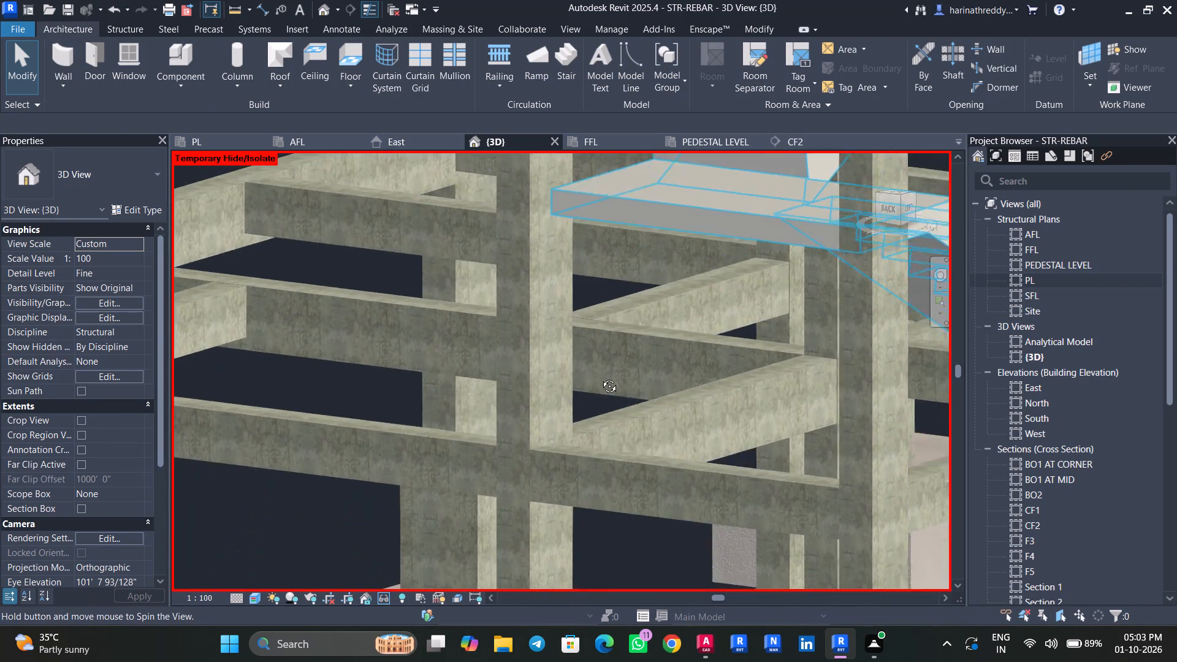
pyautogui.keyDown('shift'); pyautogui.moveTo(600, 377); pyautogui.dragTo(600, 376, button='middle'); pyautogui.keyUp('shift')
pyautogui.scroll(-2, 600, 381)
pyautogui.moveTo(596, 381); pyautogui.dragTo(595, 487, button='middle')
pyautogui.scroll(-5, 587, 473)
pyautogui.keyDown('shift'); pyautogui.moveTo(587, 470); pyautogui.dragTo(642, 493, button='middle'); pyautogui.keyUp('shift')
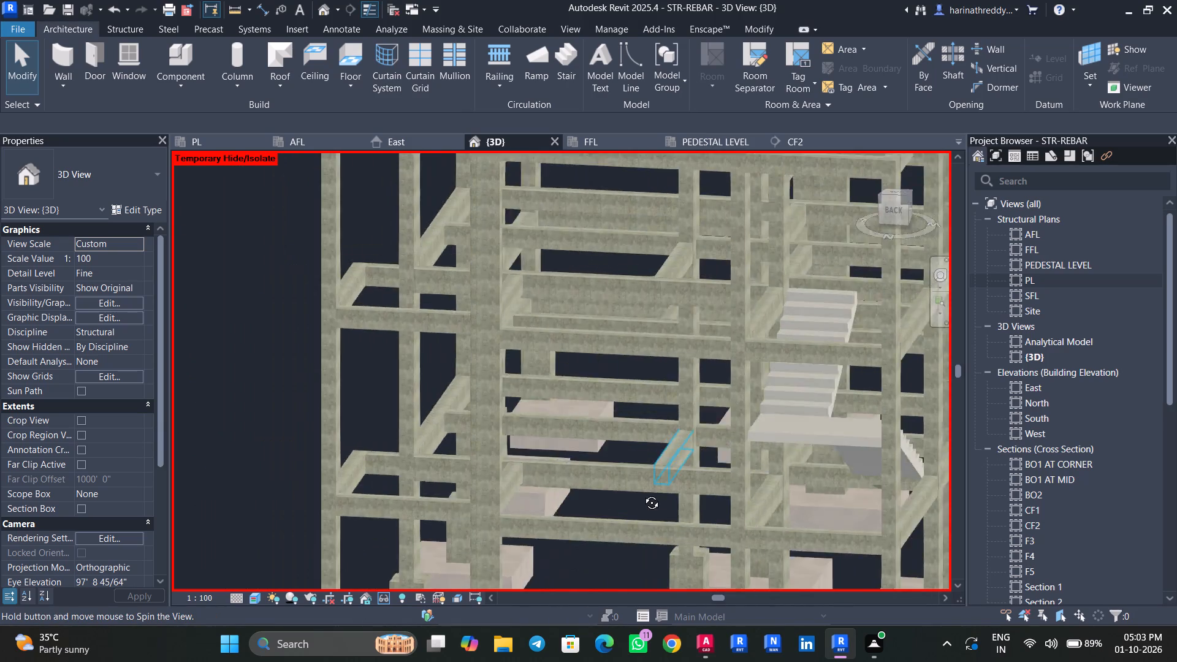
pyautogui.keyDown('shift'); pyautogui.moveTo(642, 493); pyautogui.dragTo(668, 542, button='middle'); pyautogui.keyUp('shift')
pyautogui.moveTo(708, 516); pyautogui.dragTo(546, 371, button='middle')
pyautogui.keyDown('shift'); pyautogui.moveTo(560, 413); pyautogui.dragTo(561, 501, button='middle'); pyautogui.keyUp('shift')
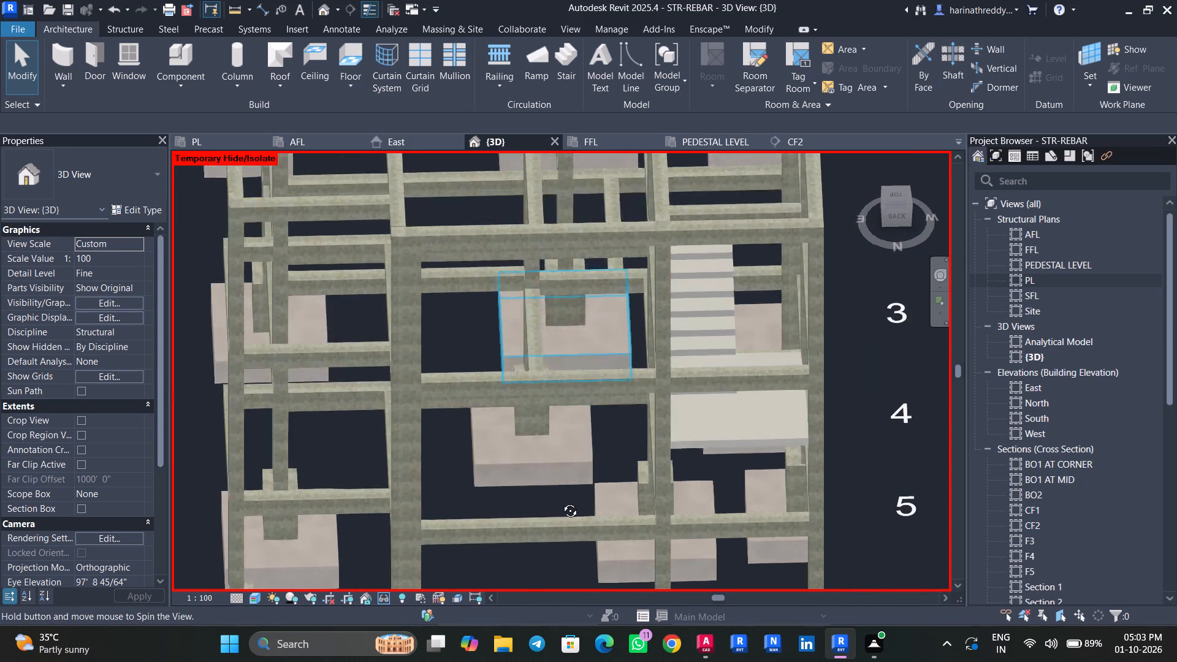
pyautogui.keyDown('shift'); pyautogui.moveTo(561, 501); pyautogui.dragTo(548, 400, button='middle'); pyautogui.keyUp('shift')
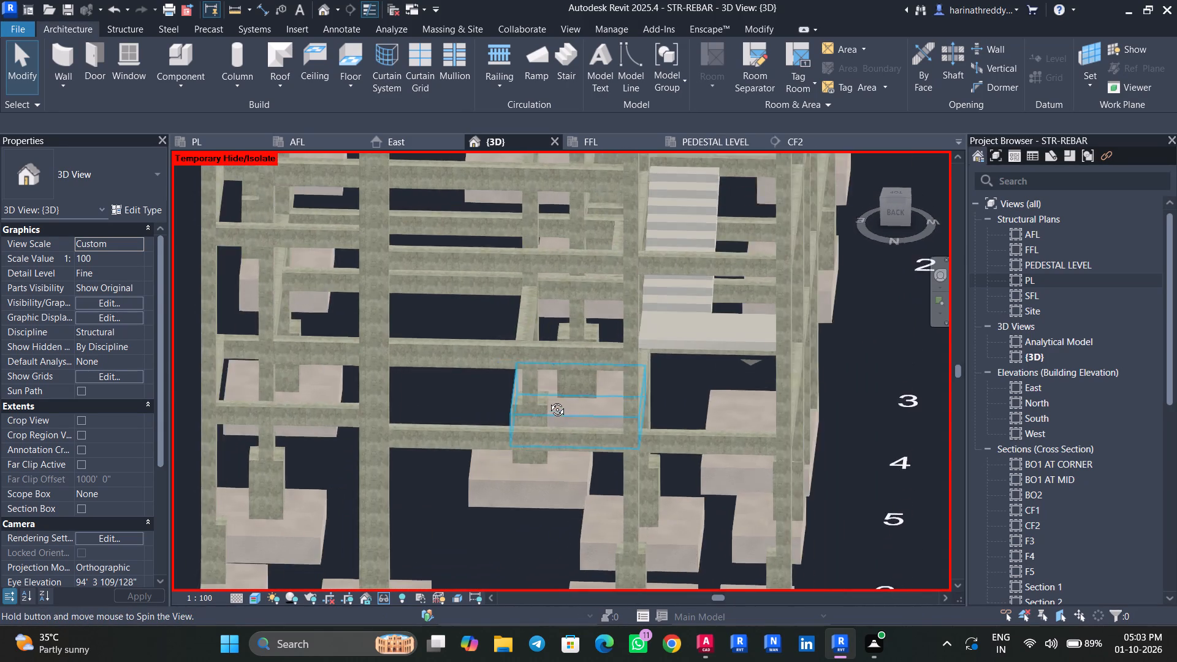
pyautogui.keyDown('shift'); pyautogui.moveTo(548, 400); pyautogui.dragTo(476, 432, button='middle'); pyautogui.keyUp('shift')
# Examine the beams near the staircase's landing and both flights up to FFL, selecting the stair for inspection.
pyautogui.scroll(3, 454, 364)
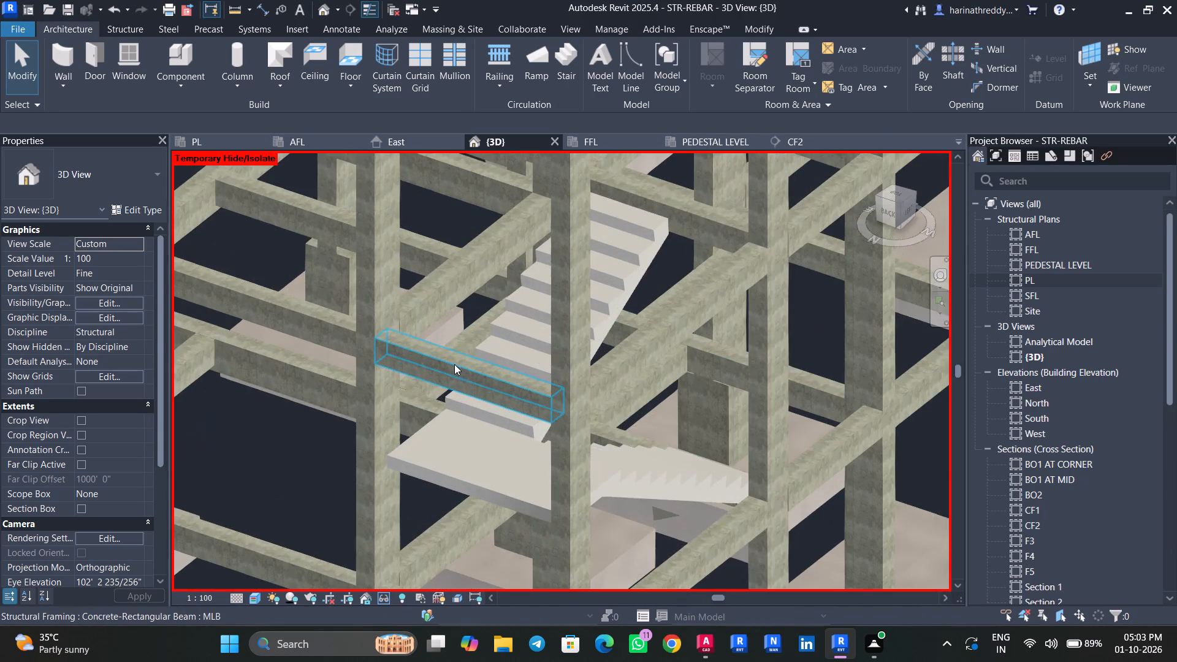
pyautogui.scroll(-5, 467, 424)
pyautogui.keyDown('shift'); pyautogui.moveTo(613, 473); pyautogui.dragTo(565, 429, button='middle'); pyautogui.keyUp('shift')
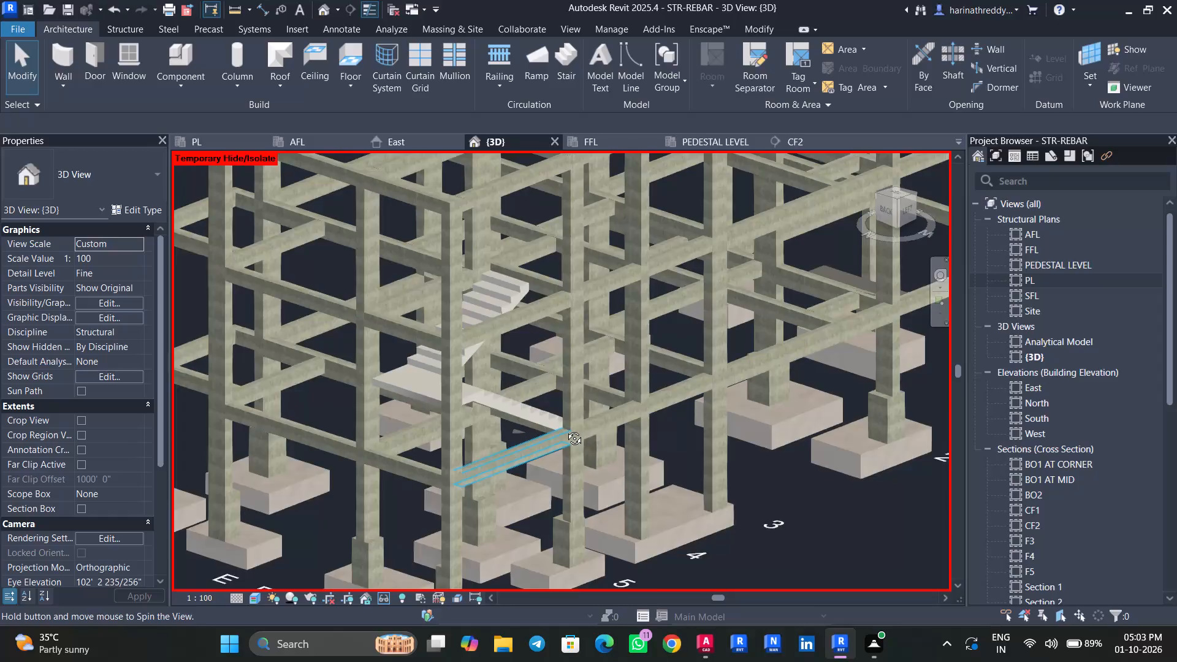
pyautogui.keyDown('shift'); pyautogui.moveTo(565, 429); pyautogui.dragTo(563, 429, button='middle'); pyautogui.keyUp('shift')
pyautogui.moveTo(576, 434); pyautogui.dragTo(759, 436, button='middle')
pyautogui.scroll(5, 566, 385)
pyautogui.keyDown('shift'); pyautogui.moveTo(698, 438); pyautogui.dragTo(684, 429, button='middle'); pyautogui.keyUp('shift')
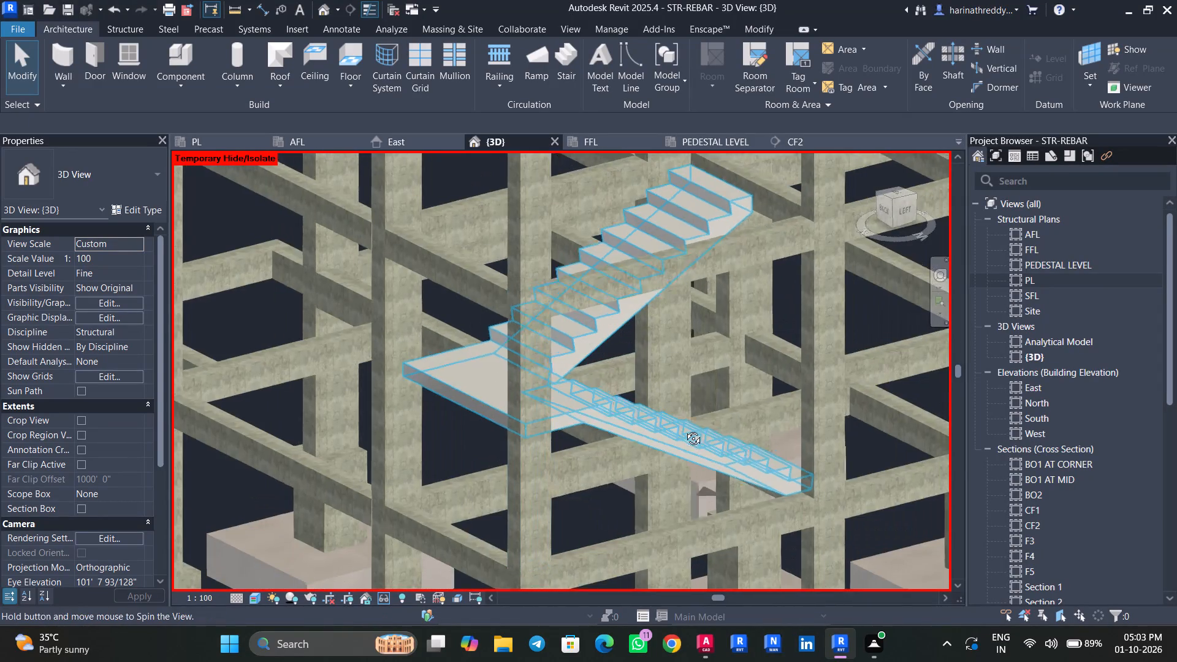
pyautogui.keyDown('shift'); pyautogui.moveTo(684, 429); pyautogui.dragTo(657, 438, button='middle'); pyautogui.keyUp('shift')
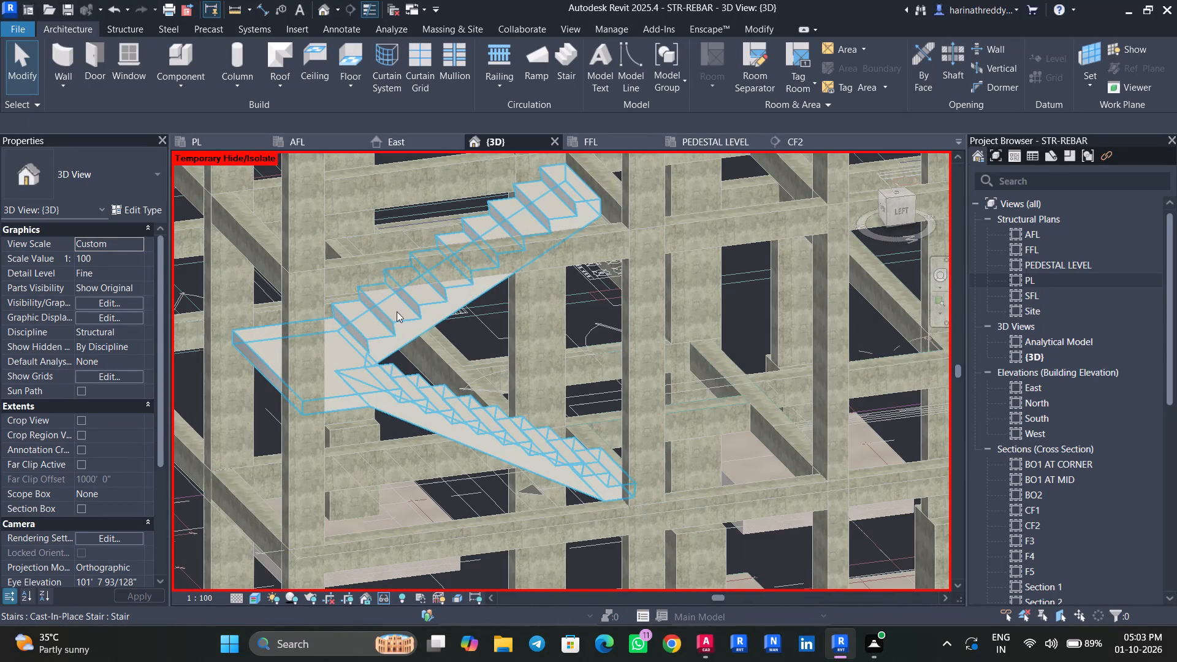
pyautogui.click(262, 365)
pyautogui.scroll(-5, 262, 365)
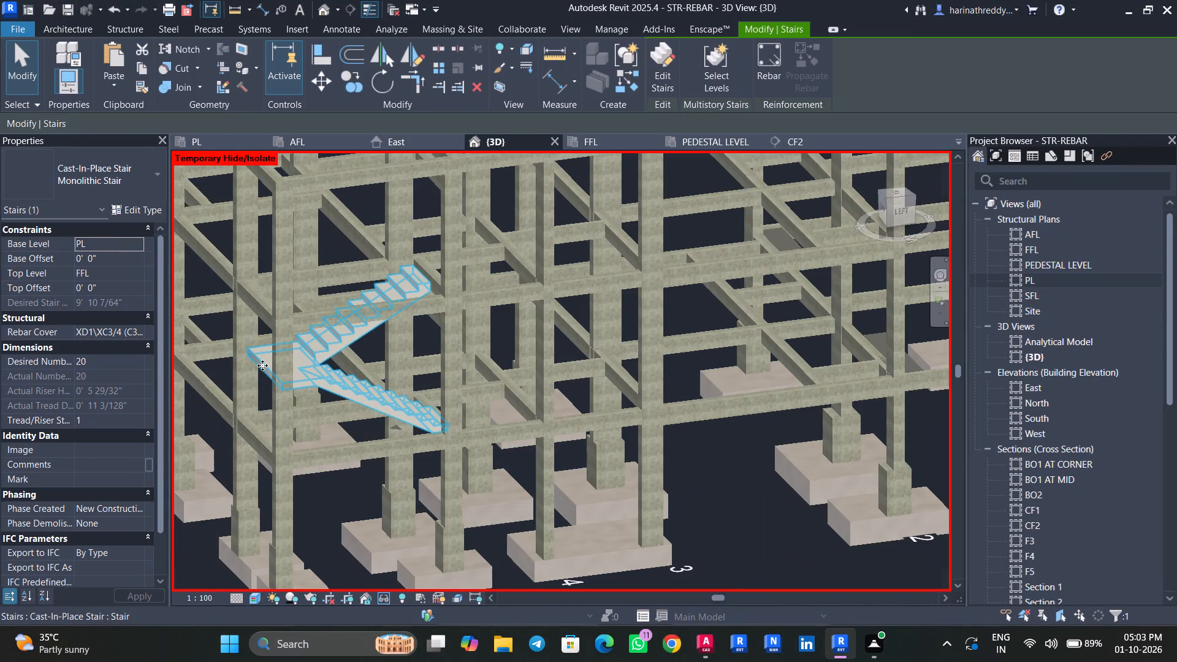
pyautogui.press('Escape')
pyautogui.press('Escape')
pyautogui.press('Escape')
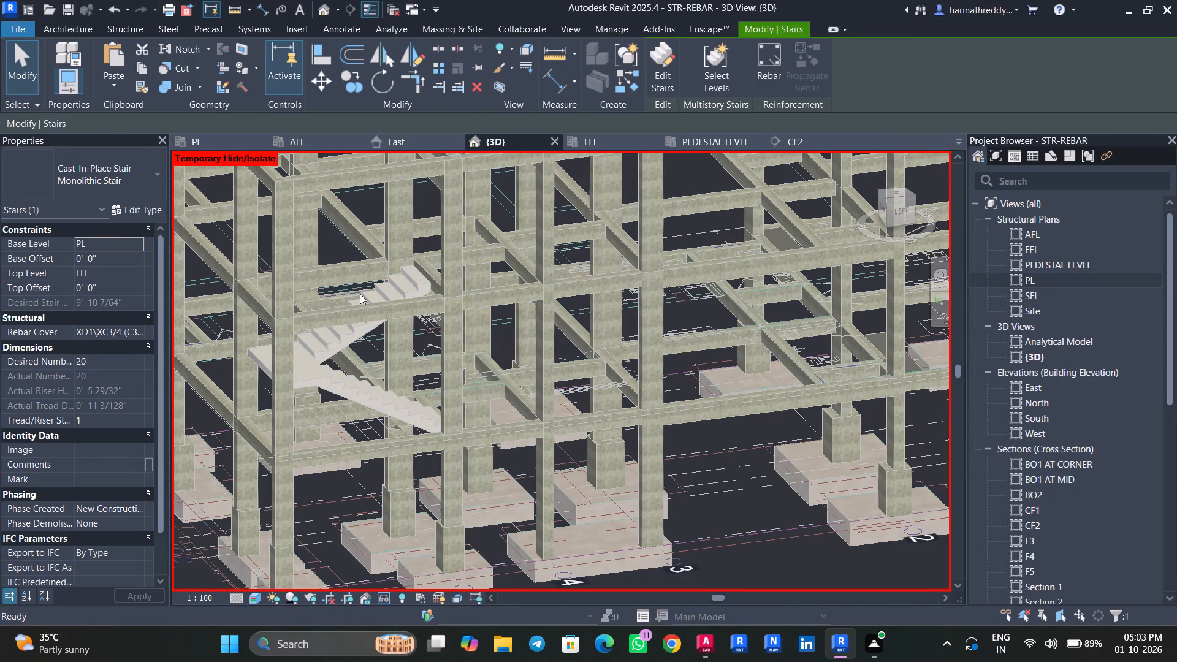
pyautogui.scroll(10, 436, 247)
pyautogui.scroll(-9, 384, 302)
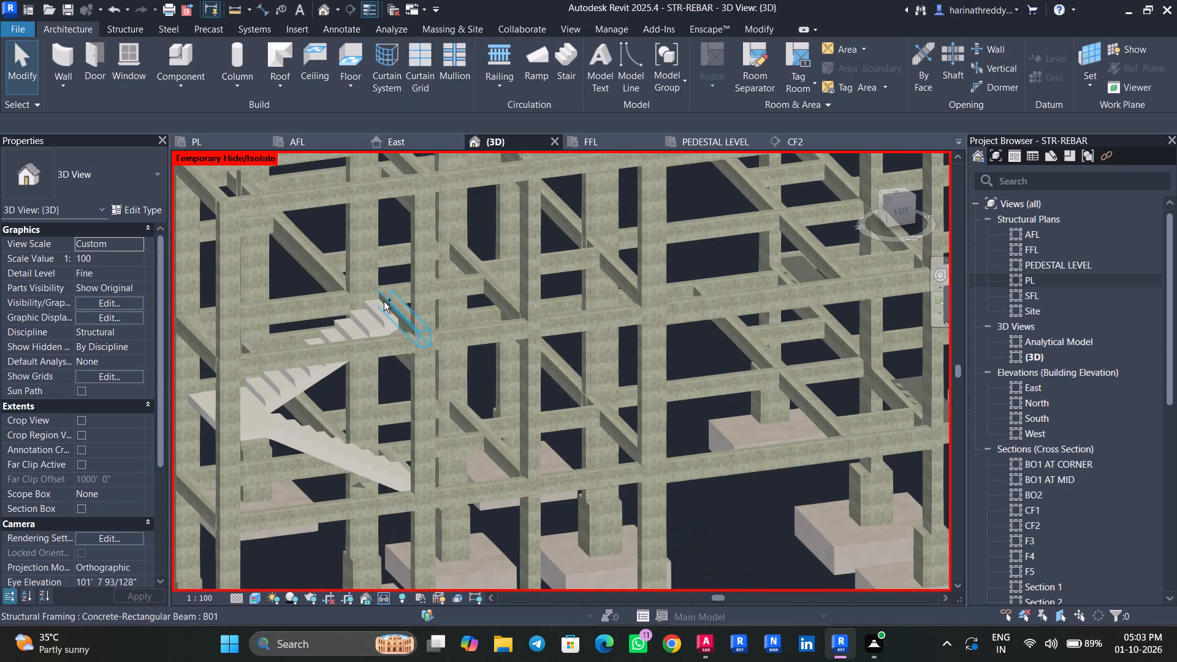
# Save the STR-REBAR project.
pyautogui.hotkey('ctrl', 's')
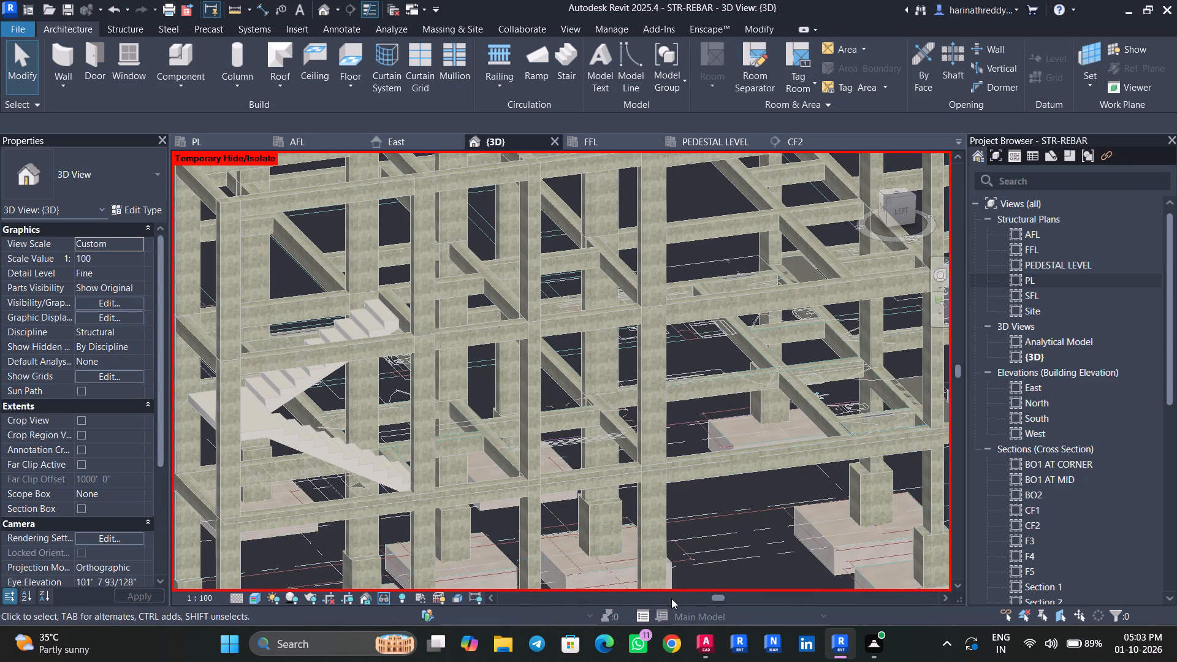
# Switch to the TYPICAL FLOOR DETAILS drawing in AutoCAD, examine the staircase plan and its landing, and return to Revit.
pyautogui.click(699, 638)
pyautogui.scroll(-5, 307, 458)
pyautogui.scroll(4, 312, 384)
pyautogui.moveTo(313, 401); pyautogui.dragTo(300, 321, button='middle')
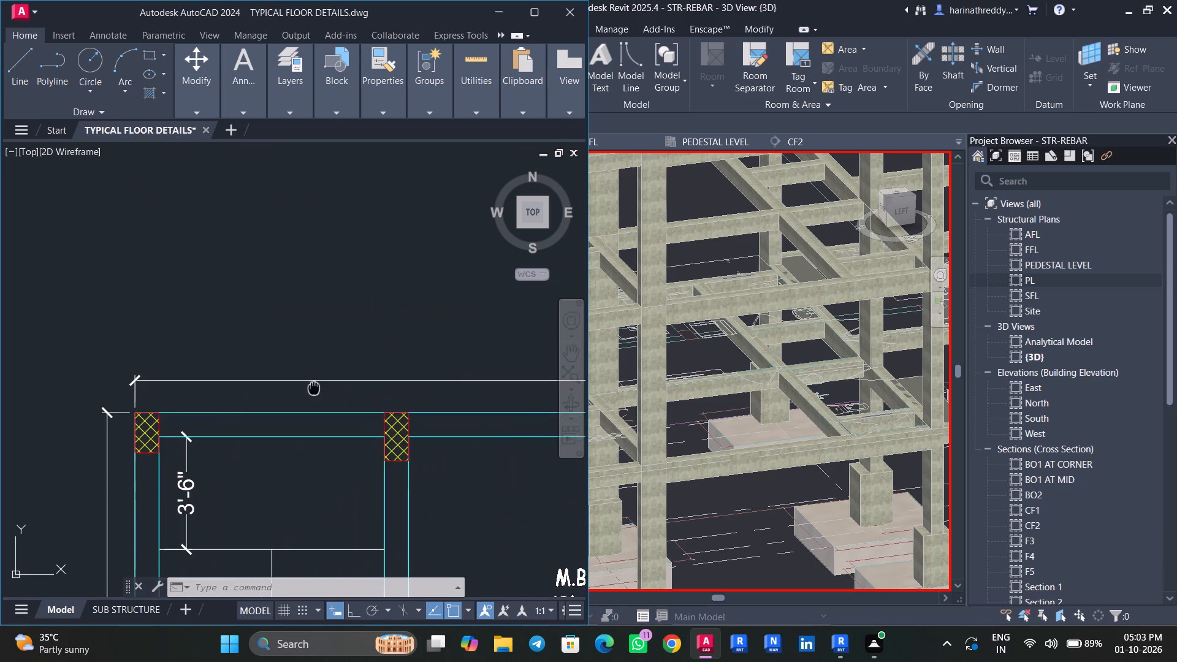
pyautogui.moveTo(300, 321); pyautogui.dragTo(259, 267, button='middle')
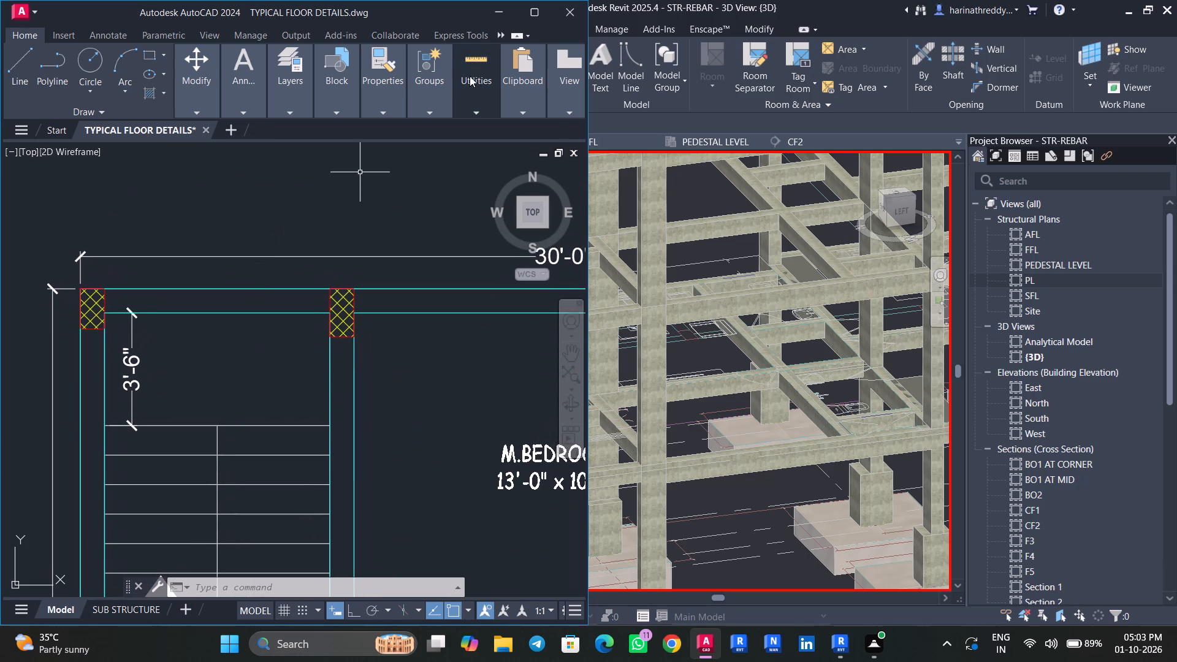
pyautogui.click(490, 20)
# Save the STR-REBAR project again with the whole staircase bay in the 3D view.
pyautogui.scroll(-4, 395, 330)
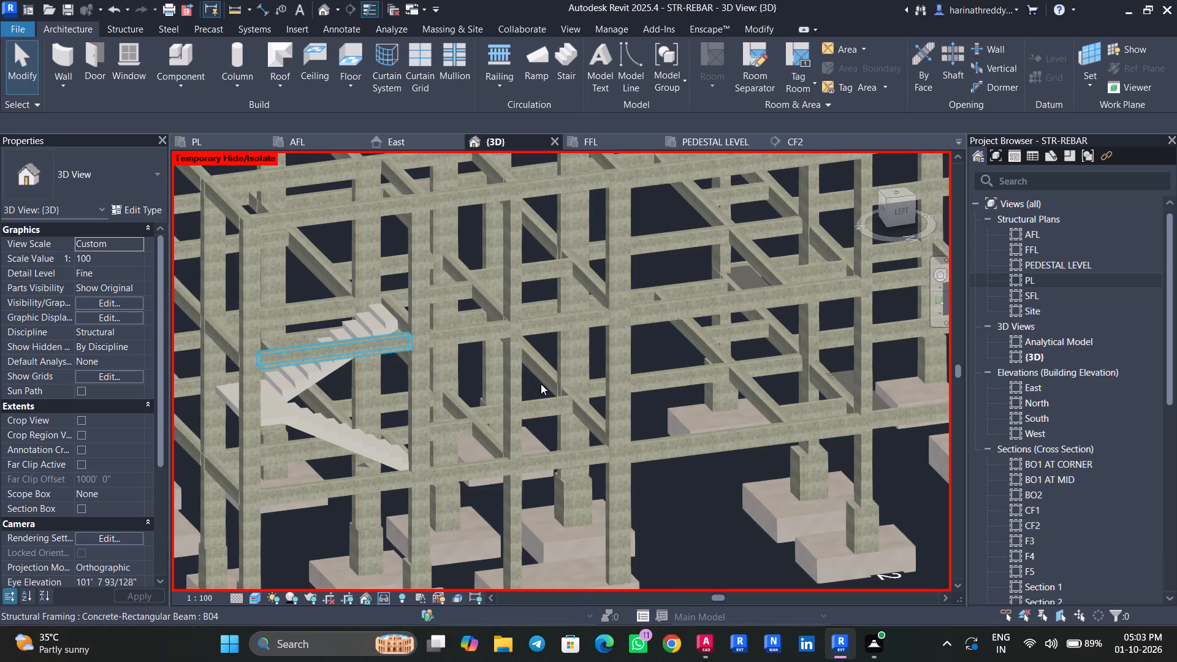
pyautogui.moveTo(663, 490); pyautogui.dragTo(702, 398, button='middle')
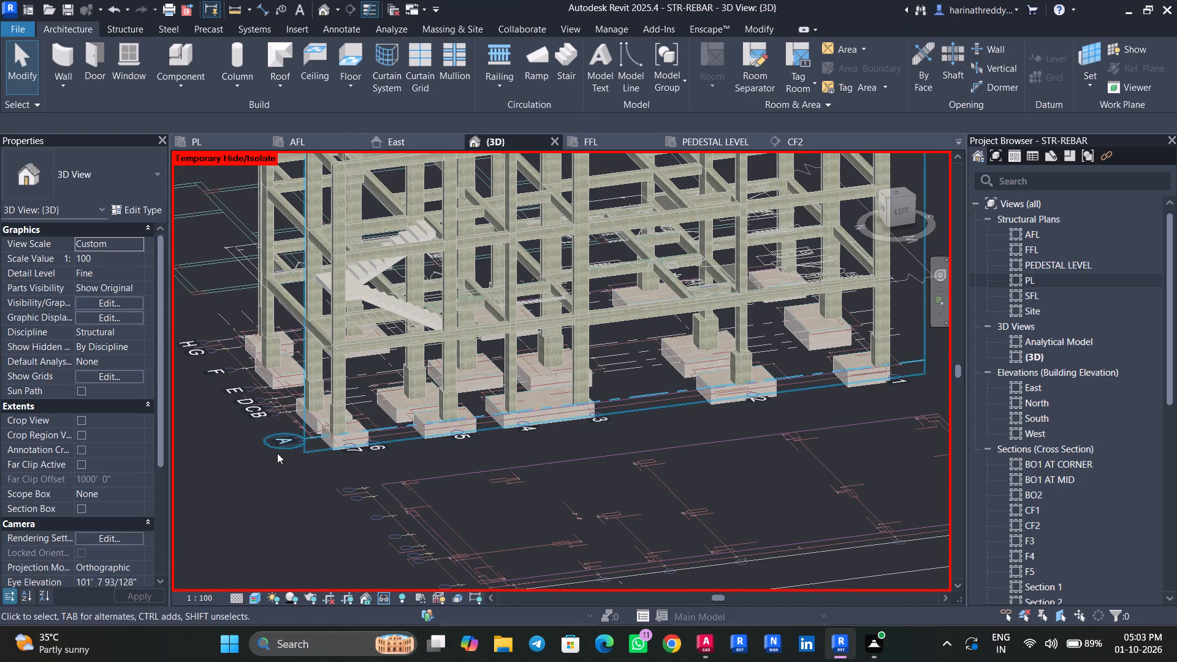
pyautogui.hotkey('ctrl', 's')
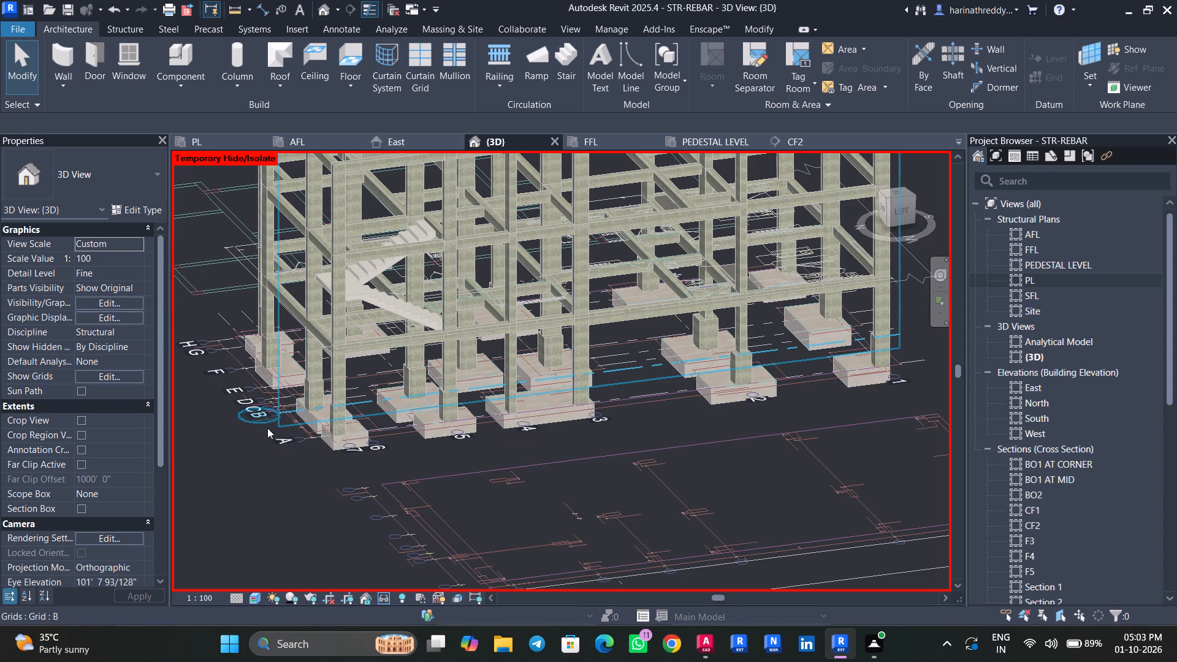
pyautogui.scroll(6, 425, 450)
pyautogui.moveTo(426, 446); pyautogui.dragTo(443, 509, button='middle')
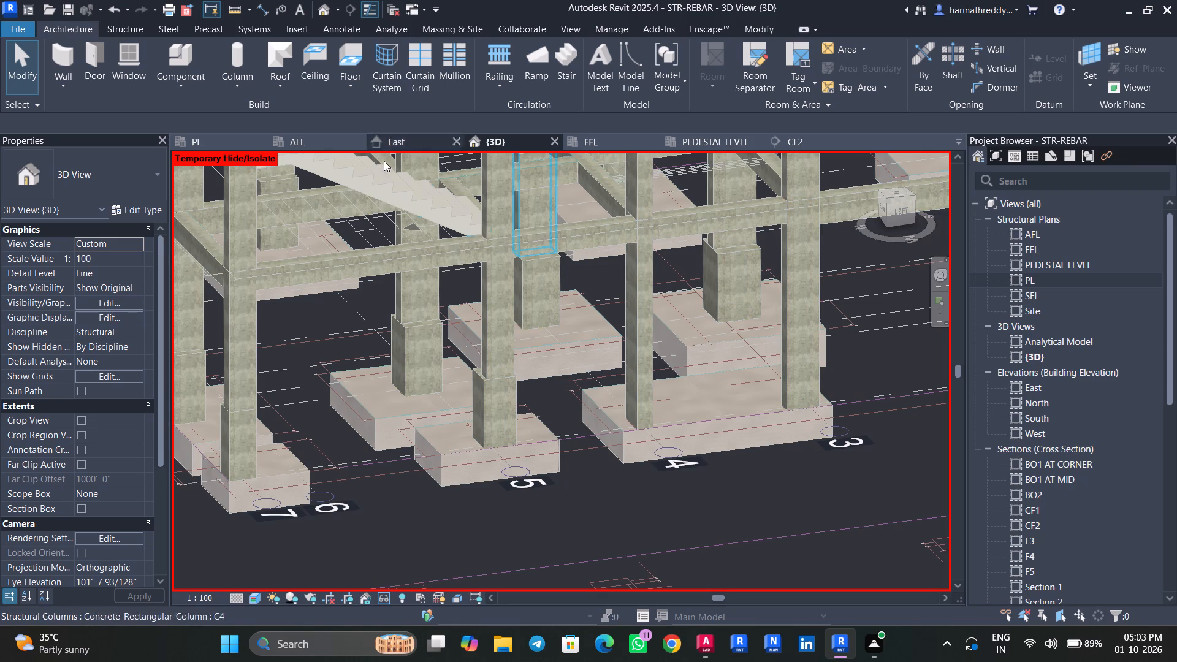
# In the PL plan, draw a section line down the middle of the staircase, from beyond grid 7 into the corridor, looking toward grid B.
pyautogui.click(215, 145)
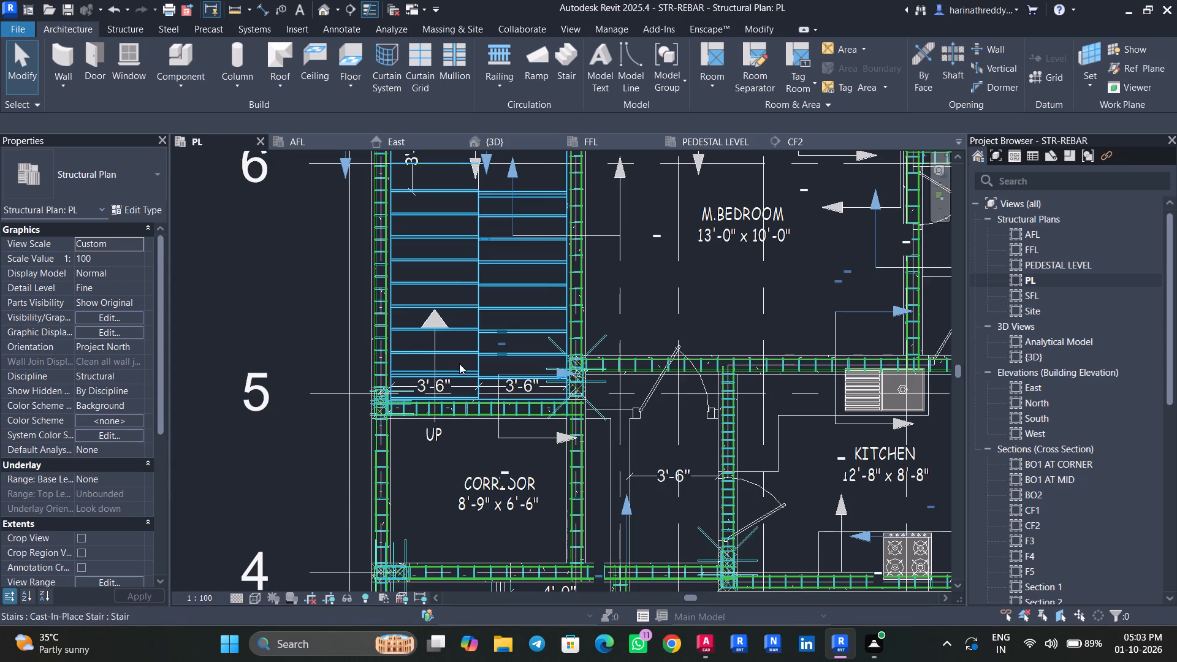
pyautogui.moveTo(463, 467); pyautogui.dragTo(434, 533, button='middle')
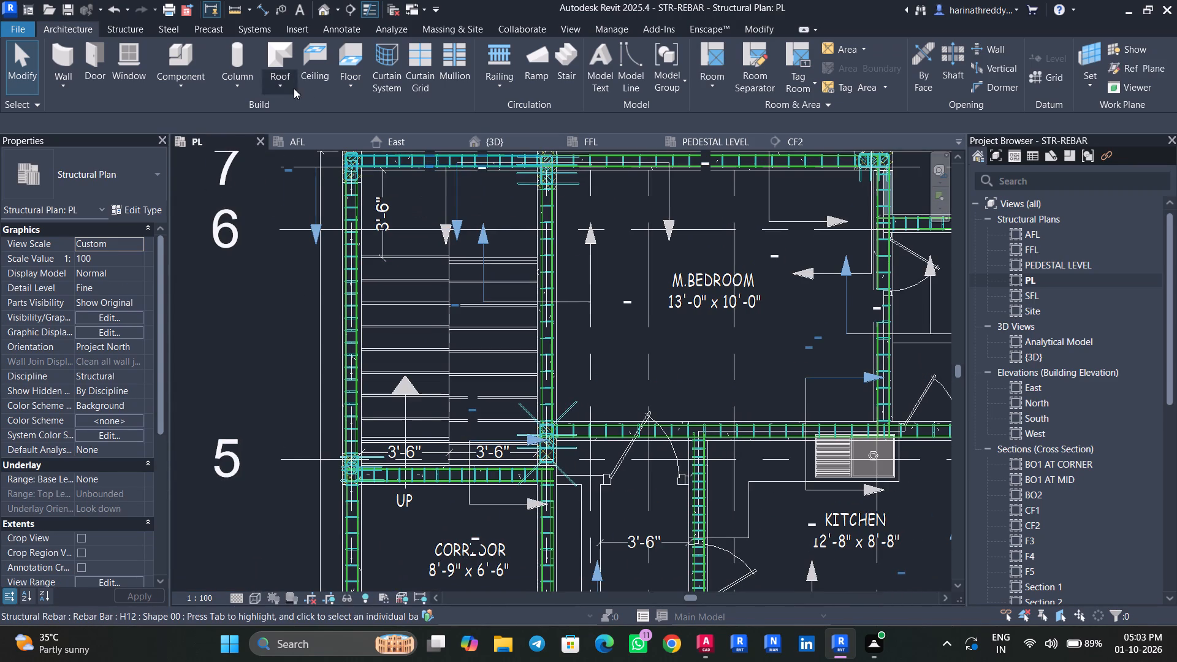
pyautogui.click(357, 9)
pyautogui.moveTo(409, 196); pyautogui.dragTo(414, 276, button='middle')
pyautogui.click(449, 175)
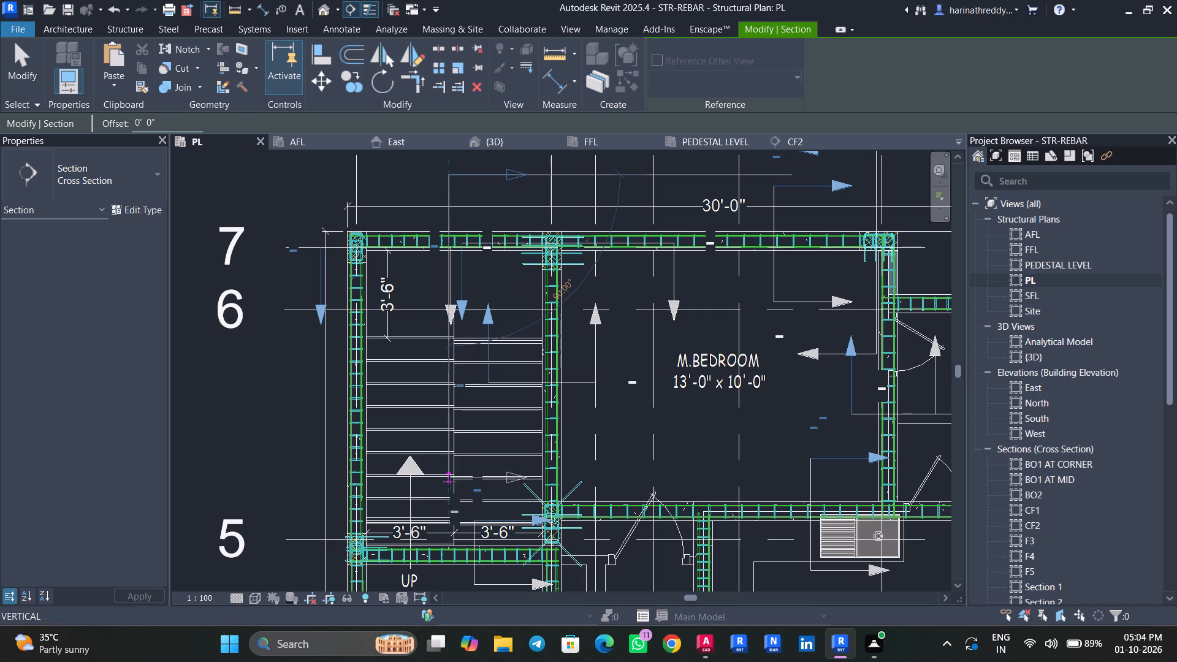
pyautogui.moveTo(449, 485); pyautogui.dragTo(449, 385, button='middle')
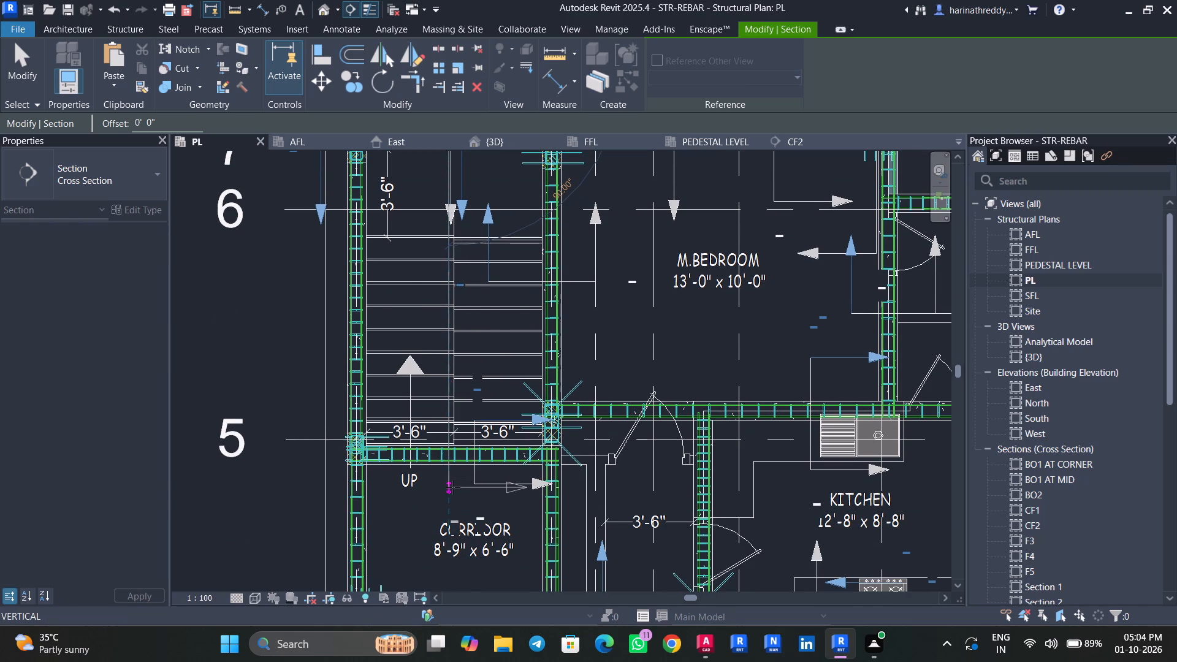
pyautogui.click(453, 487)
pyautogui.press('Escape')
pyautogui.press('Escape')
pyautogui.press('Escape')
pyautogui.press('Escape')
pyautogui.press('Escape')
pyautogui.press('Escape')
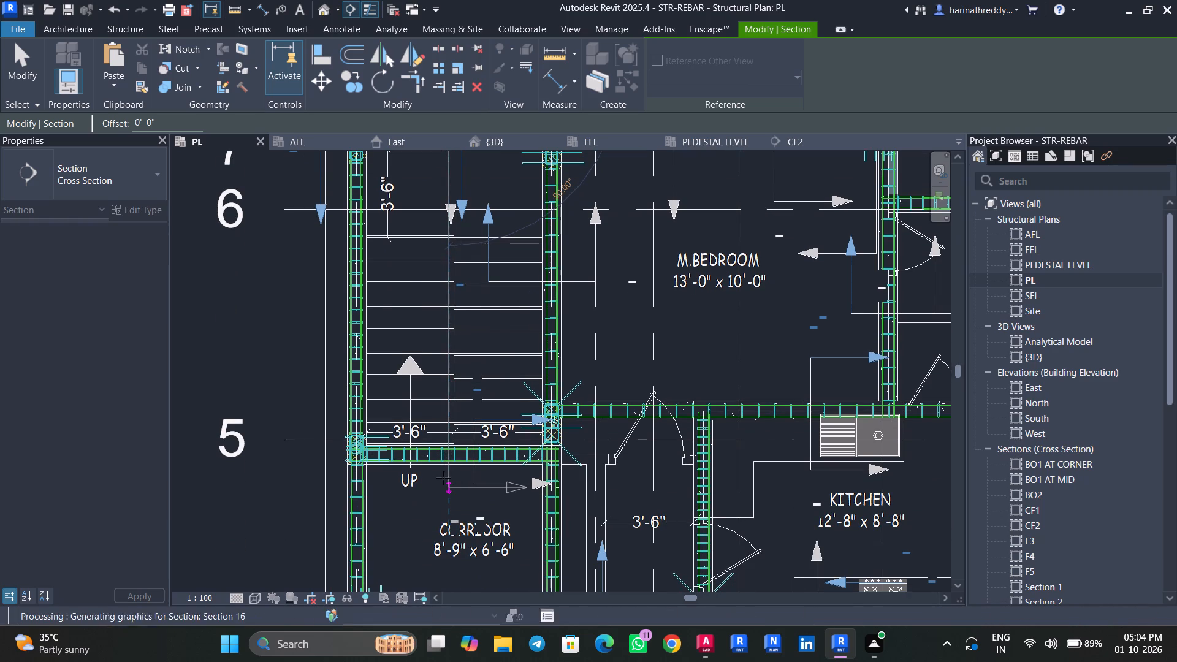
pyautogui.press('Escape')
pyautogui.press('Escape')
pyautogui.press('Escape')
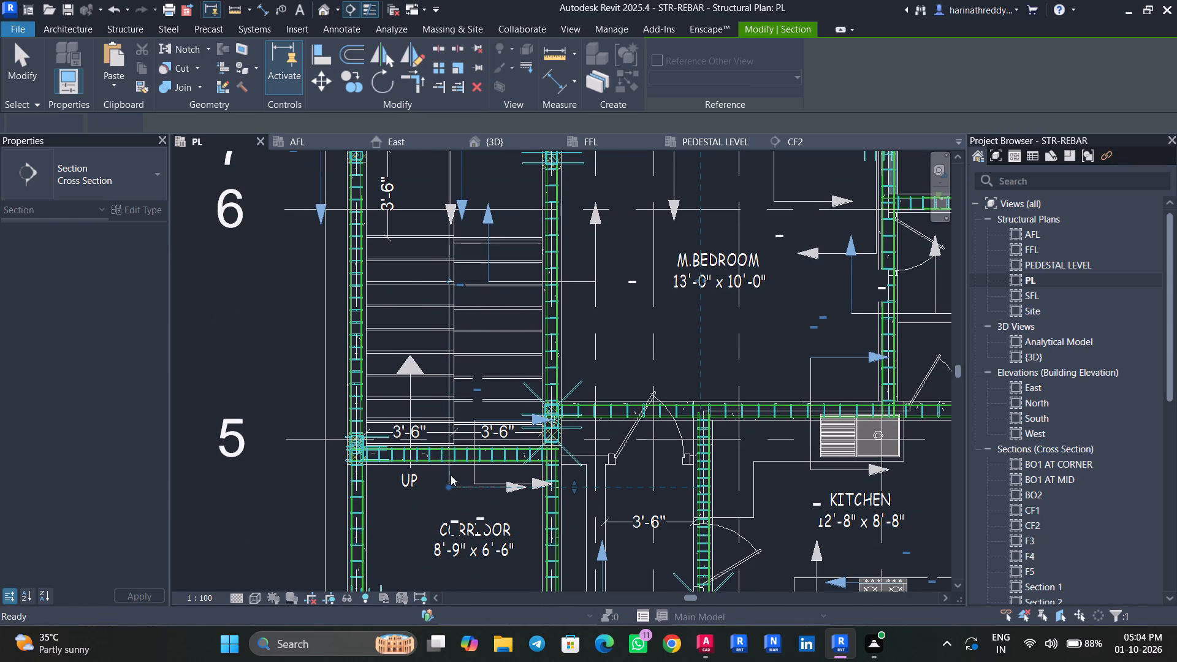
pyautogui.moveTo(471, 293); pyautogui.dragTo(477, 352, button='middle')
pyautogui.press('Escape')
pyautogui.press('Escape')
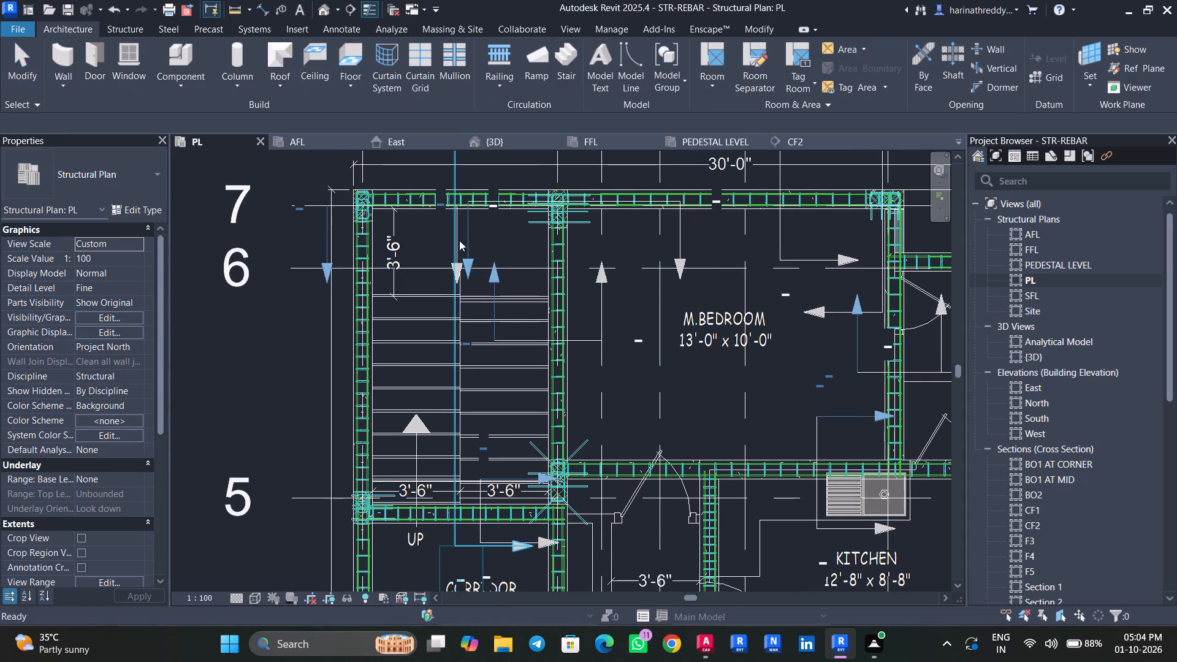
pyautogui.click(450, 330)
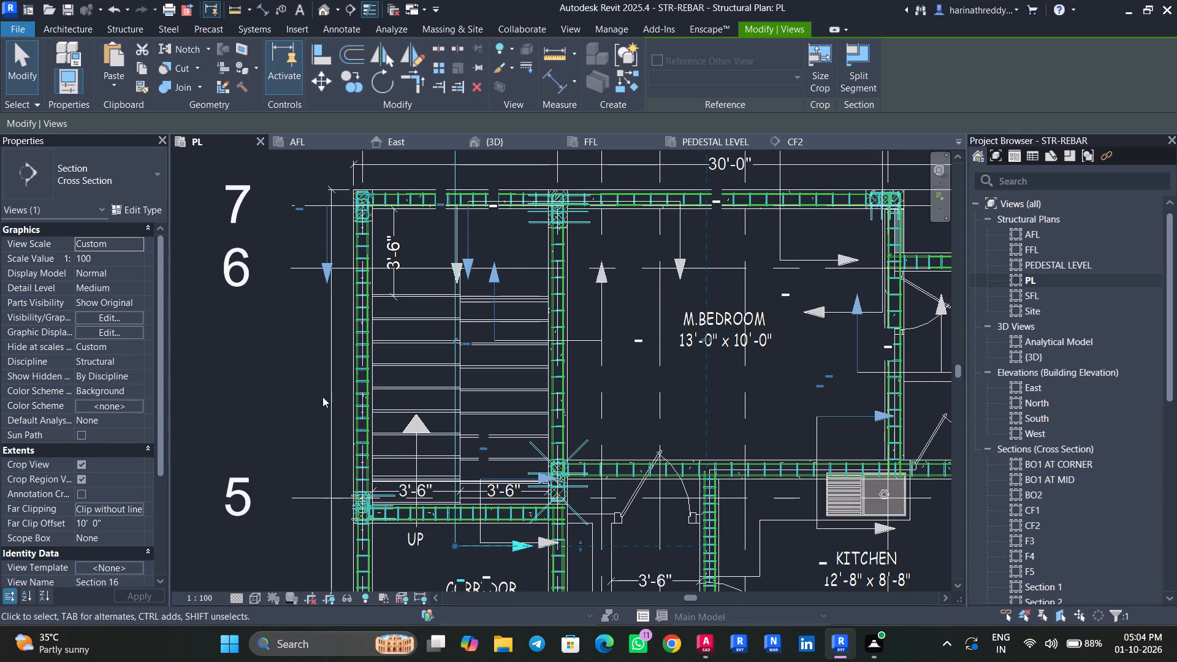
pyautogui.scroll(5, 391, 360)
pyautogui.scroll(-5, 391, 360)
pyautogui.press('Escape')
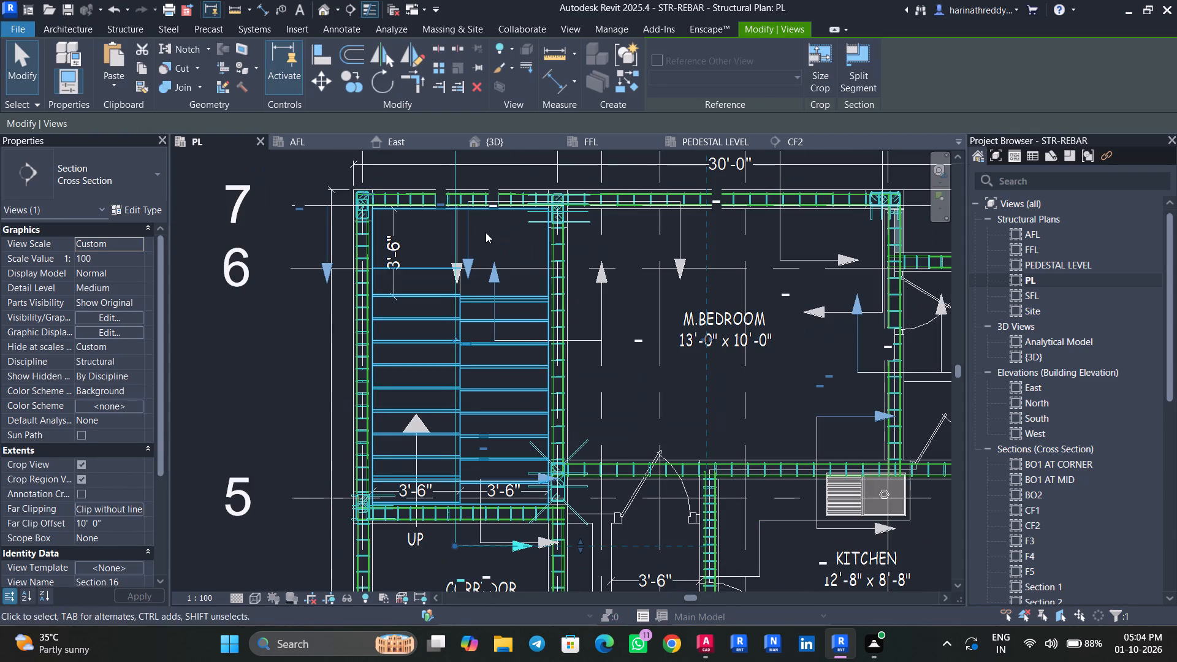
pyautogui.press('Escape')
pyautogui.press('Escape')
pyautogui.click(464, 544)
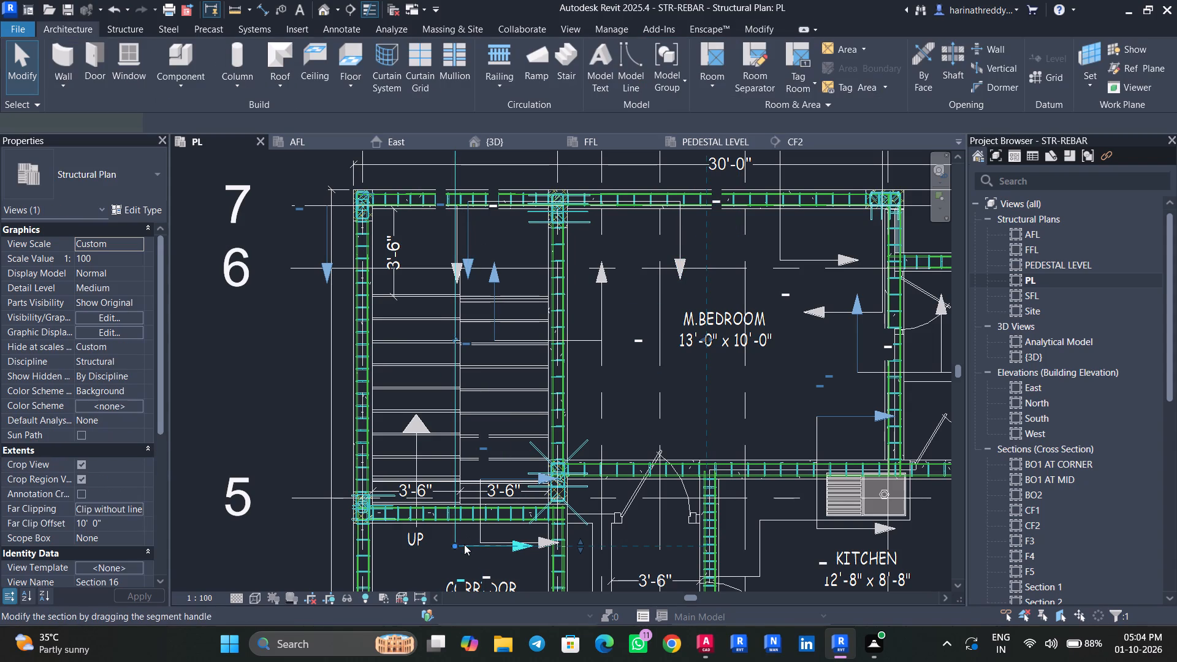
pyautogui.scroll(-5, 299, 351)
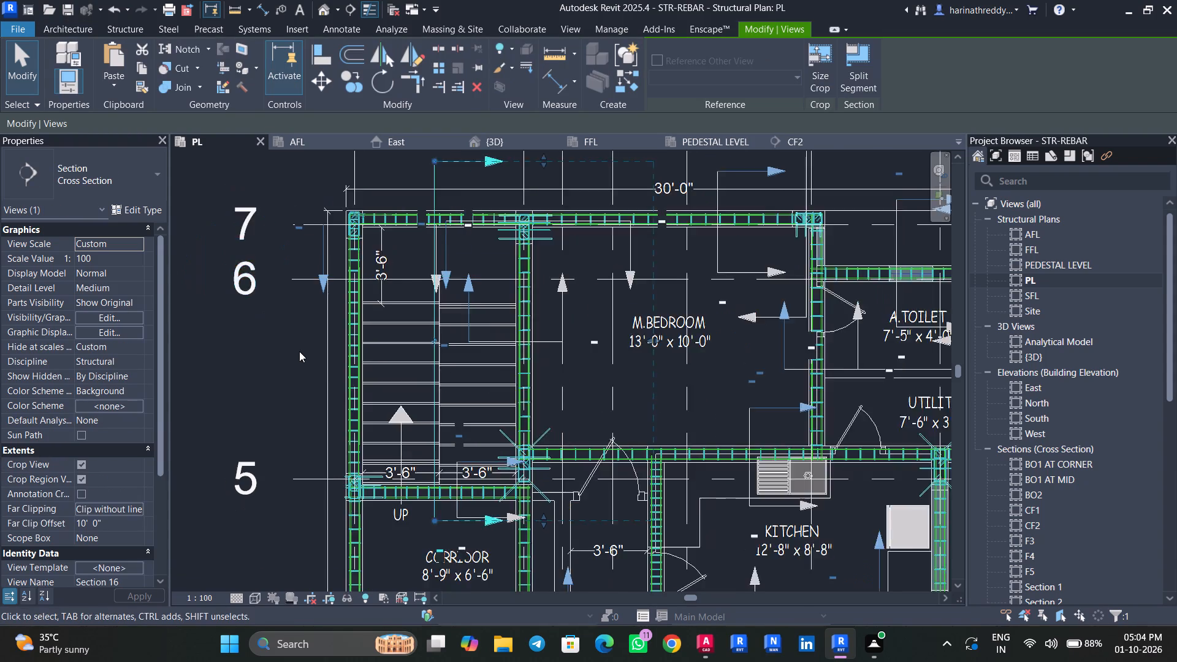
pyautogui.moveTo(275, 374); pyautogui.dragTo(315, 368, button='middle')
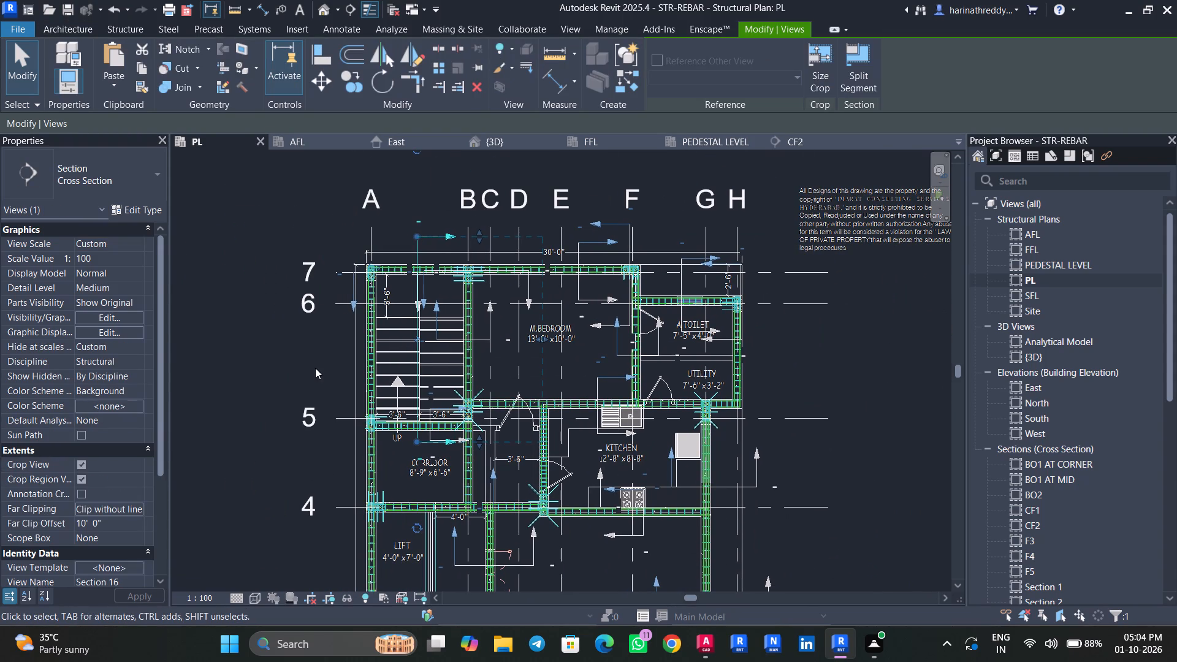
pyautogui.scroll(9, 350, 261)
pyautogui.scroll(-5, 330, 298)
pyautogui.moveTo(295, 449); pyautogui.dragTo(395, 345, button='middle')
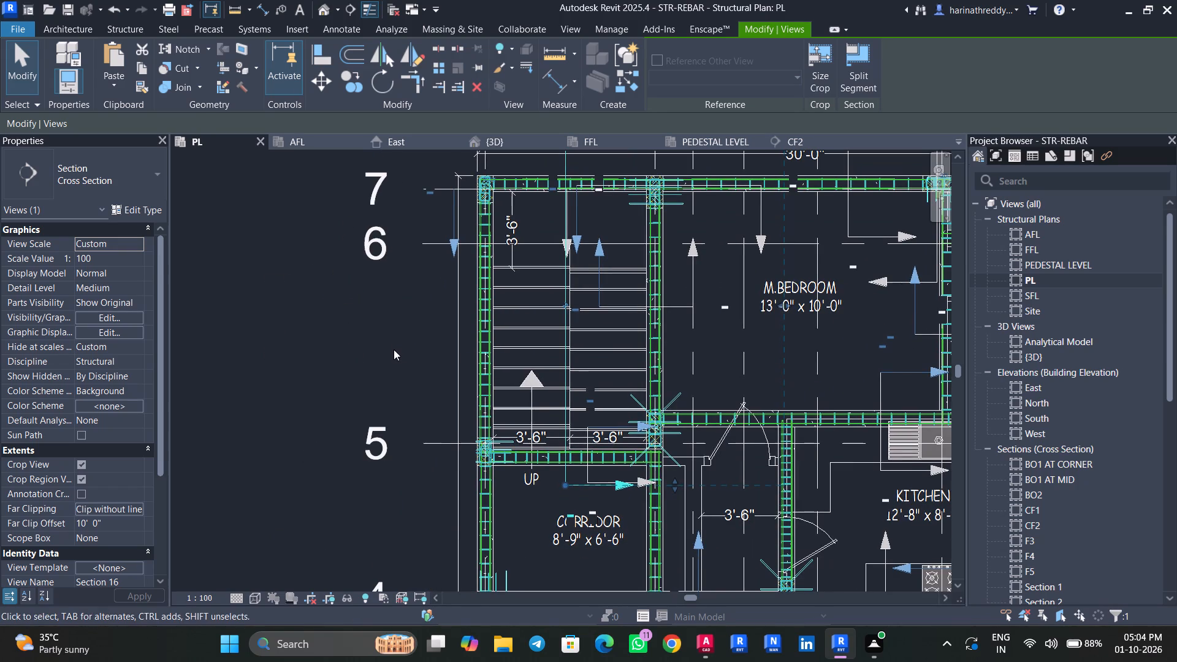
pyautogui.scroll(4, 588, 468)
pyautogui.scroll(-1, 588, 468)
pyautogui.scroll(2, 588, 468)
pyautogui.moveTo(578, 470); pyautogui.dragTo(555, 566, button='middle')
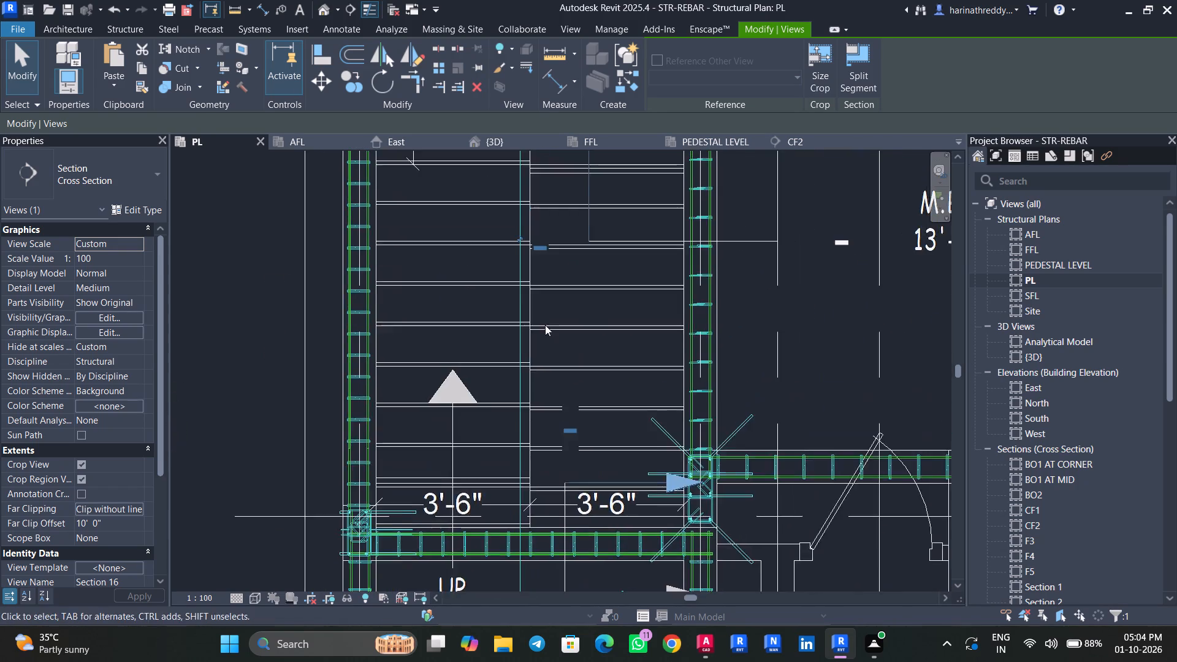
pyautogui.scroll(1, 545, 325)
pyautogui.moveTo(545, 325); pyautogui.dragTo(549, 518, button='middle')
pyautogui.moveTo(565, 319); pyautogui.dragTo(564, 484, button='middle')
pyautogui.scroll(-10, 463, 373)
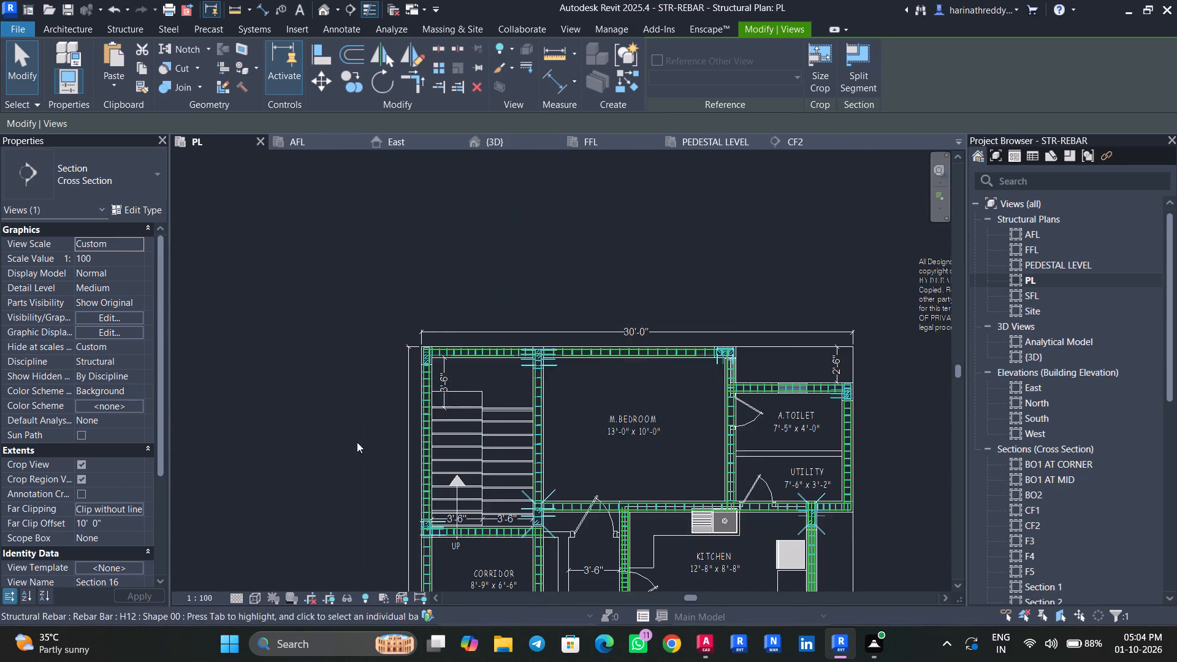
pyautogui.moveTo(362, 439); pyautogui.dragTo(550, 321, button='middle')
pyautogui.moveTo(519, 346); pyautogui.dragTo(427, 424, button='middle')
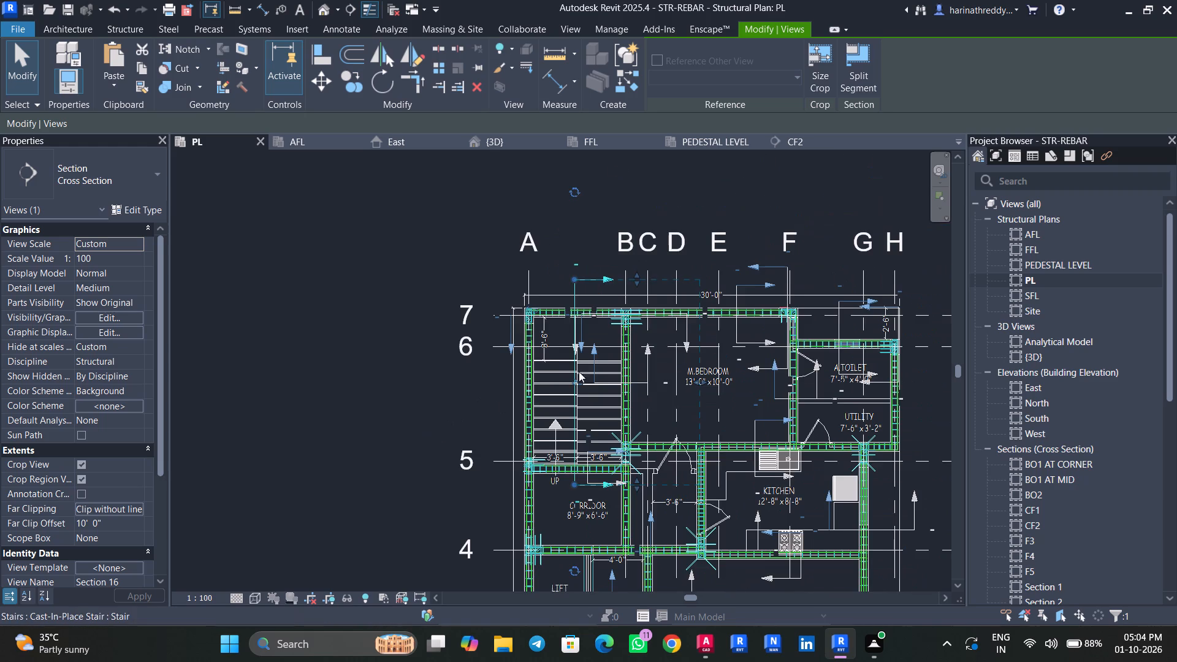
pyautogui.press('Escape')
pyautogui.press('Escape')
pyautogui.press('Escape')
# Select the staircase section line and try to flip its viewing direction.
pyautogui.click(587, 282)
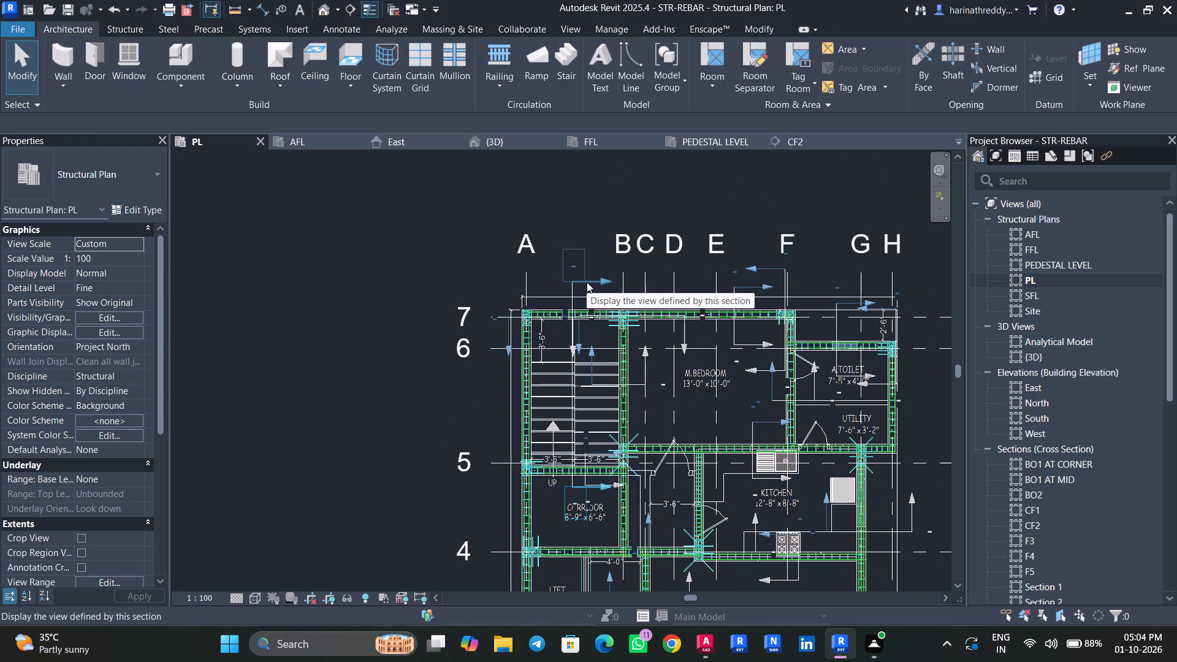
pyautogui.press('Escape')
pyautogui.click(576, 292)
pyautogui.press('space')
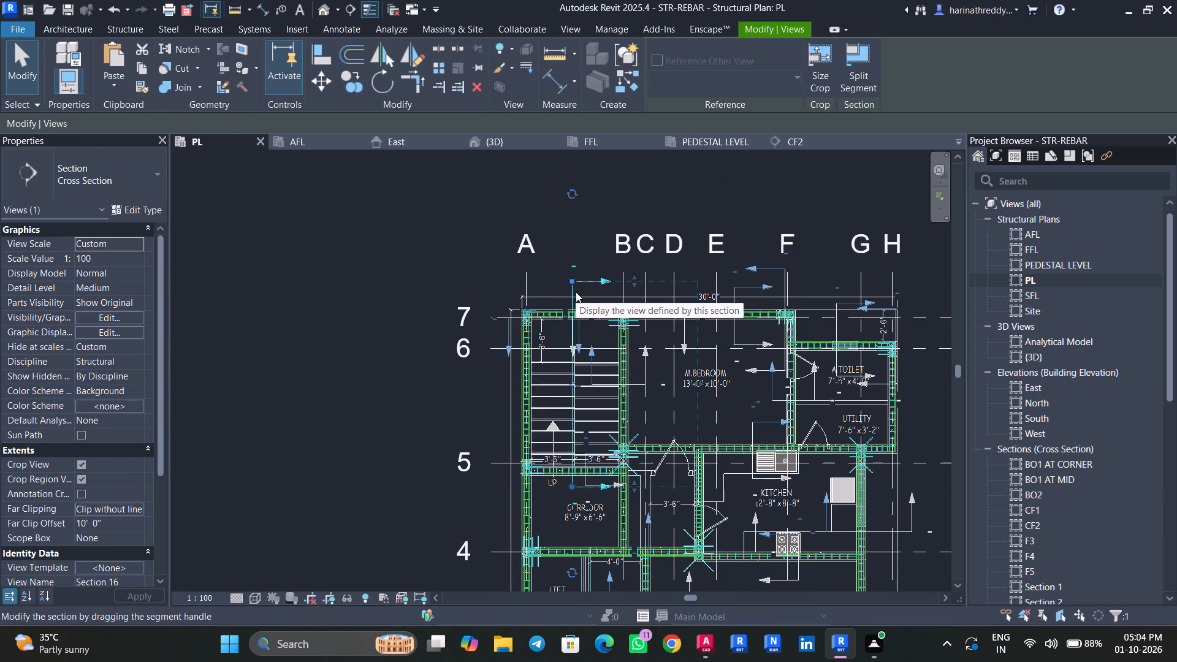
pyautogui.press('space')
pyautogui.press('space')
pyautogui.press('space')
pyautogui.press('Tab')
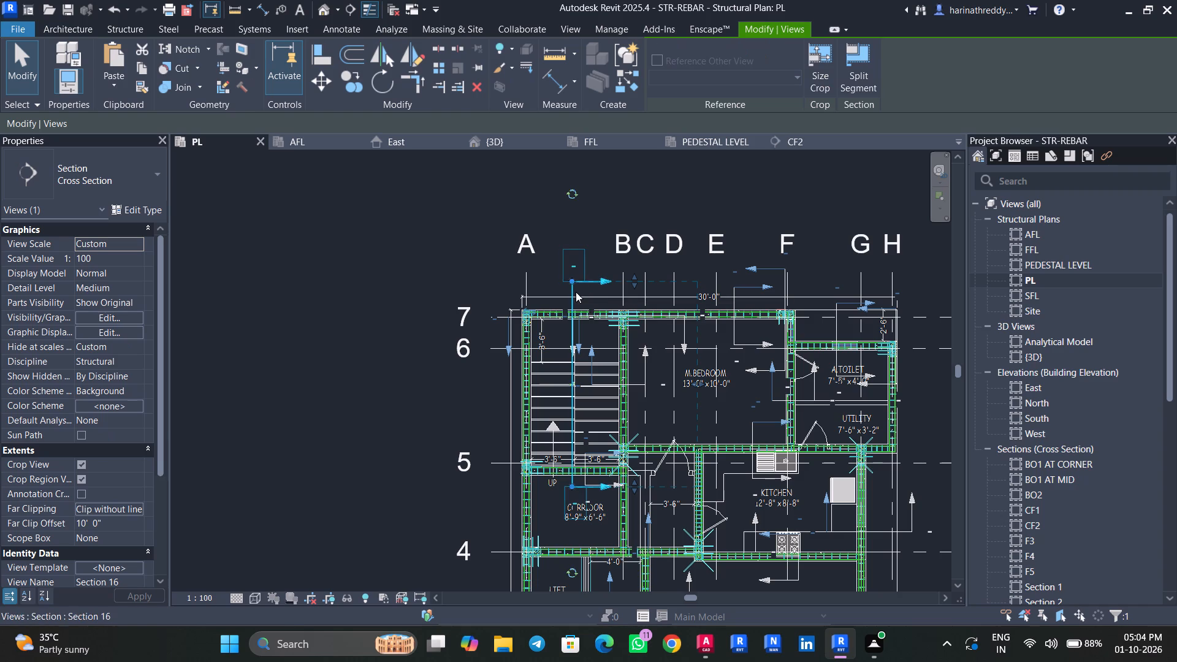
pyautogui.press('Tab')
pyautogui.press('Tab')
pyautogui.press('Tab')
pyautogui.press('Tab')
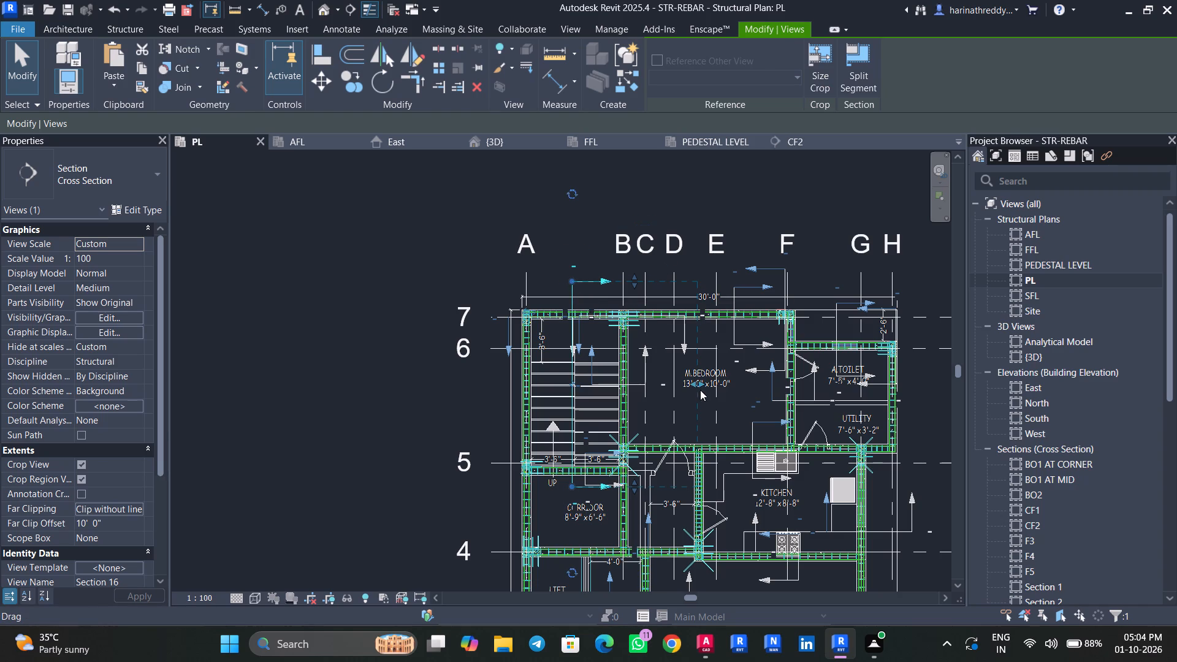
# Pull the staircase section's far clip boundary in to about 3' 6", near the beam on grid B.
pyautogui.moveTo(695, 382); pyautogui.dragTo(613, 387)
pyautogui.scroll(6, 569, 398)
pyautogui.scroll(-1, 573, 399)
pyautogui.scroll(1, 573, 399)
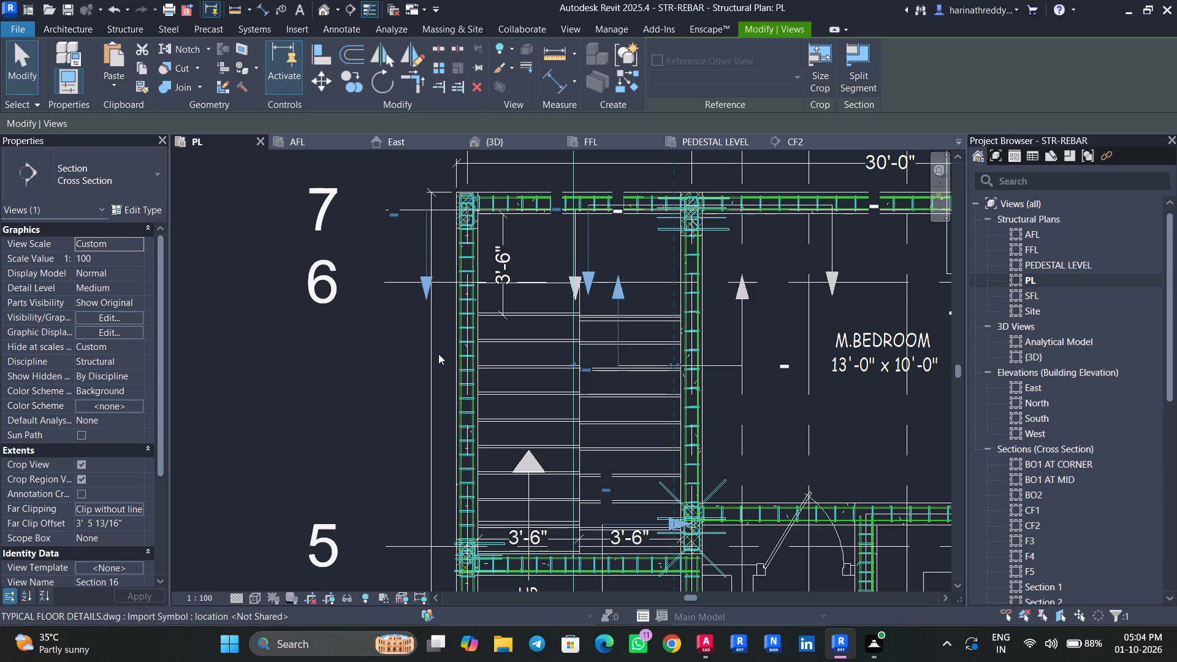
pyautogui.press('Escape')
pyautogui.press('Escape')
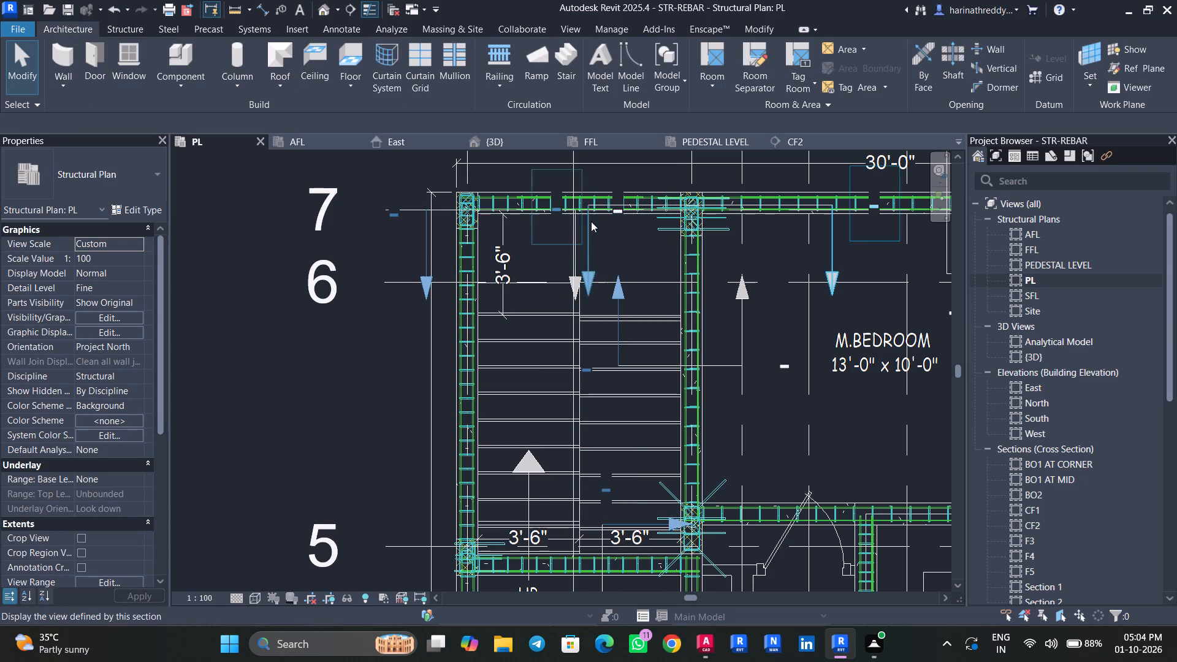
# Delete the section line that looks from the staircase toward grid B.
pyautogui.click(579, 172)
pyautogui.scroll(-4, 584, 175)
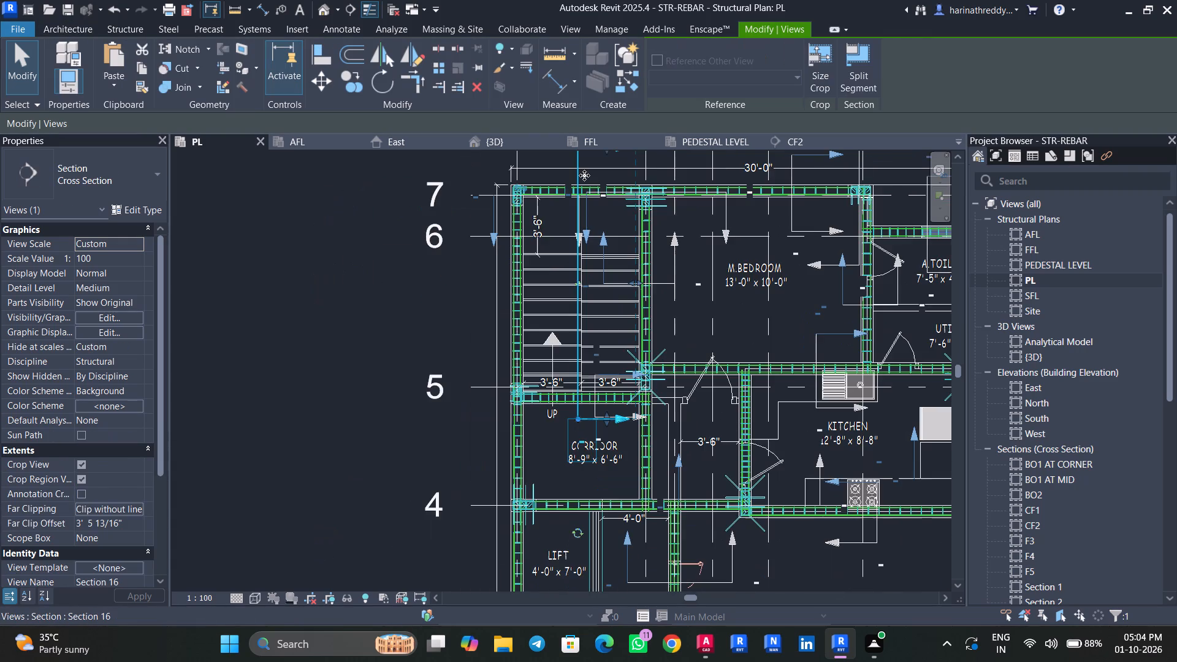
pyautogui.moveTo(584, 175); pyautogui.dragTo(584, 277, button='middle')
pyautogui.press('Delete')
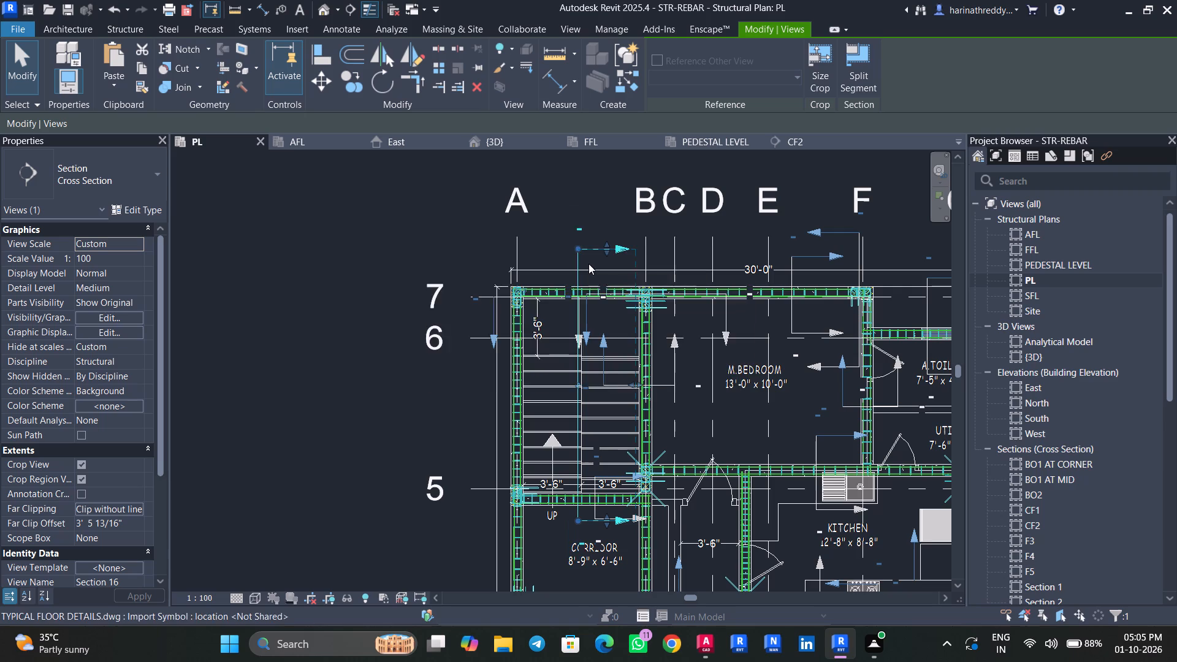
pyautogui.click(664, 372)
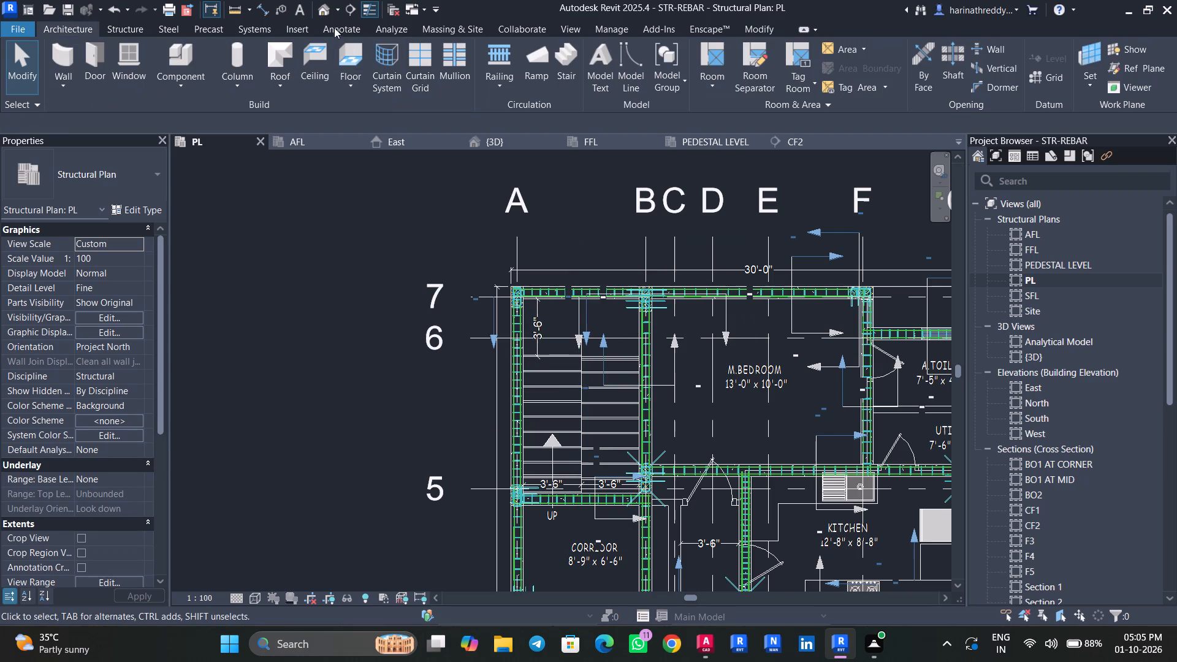
# Draw a new section line from the corridor up through the staircase to beyond grid 7, looking toward grid A.
pyautogui.click(348, 11)
pyautogui.click(579, 246)
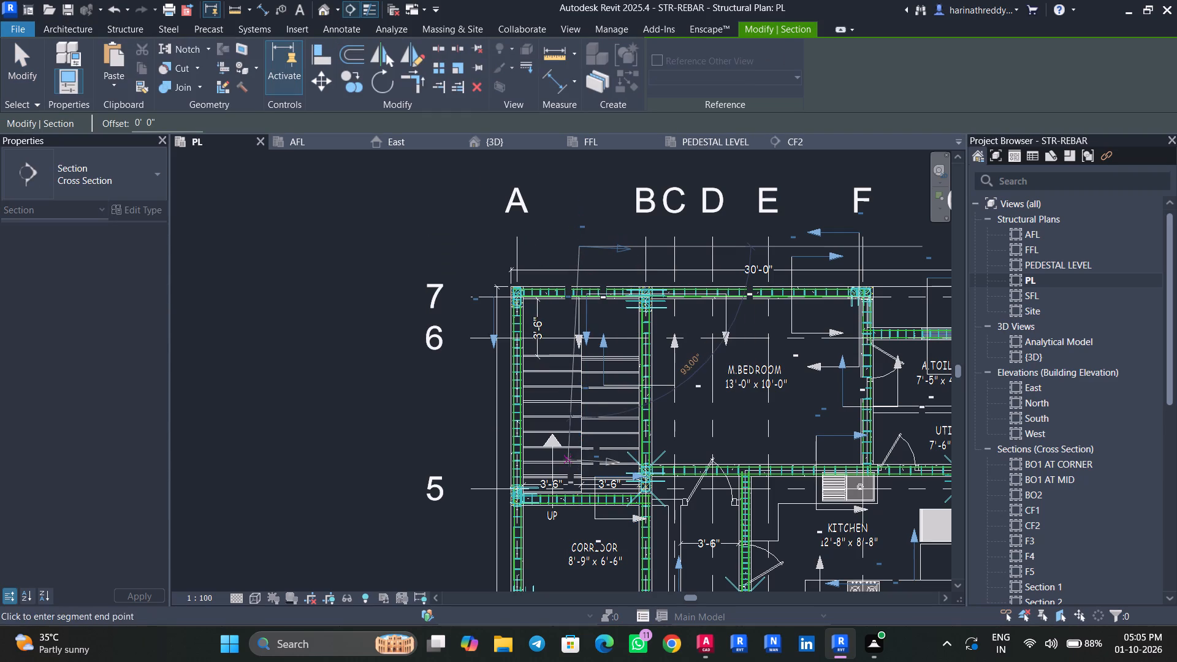
pyautogui.press('space')
pyautogui.press('Escape')
pyautogui.click(586, 533)
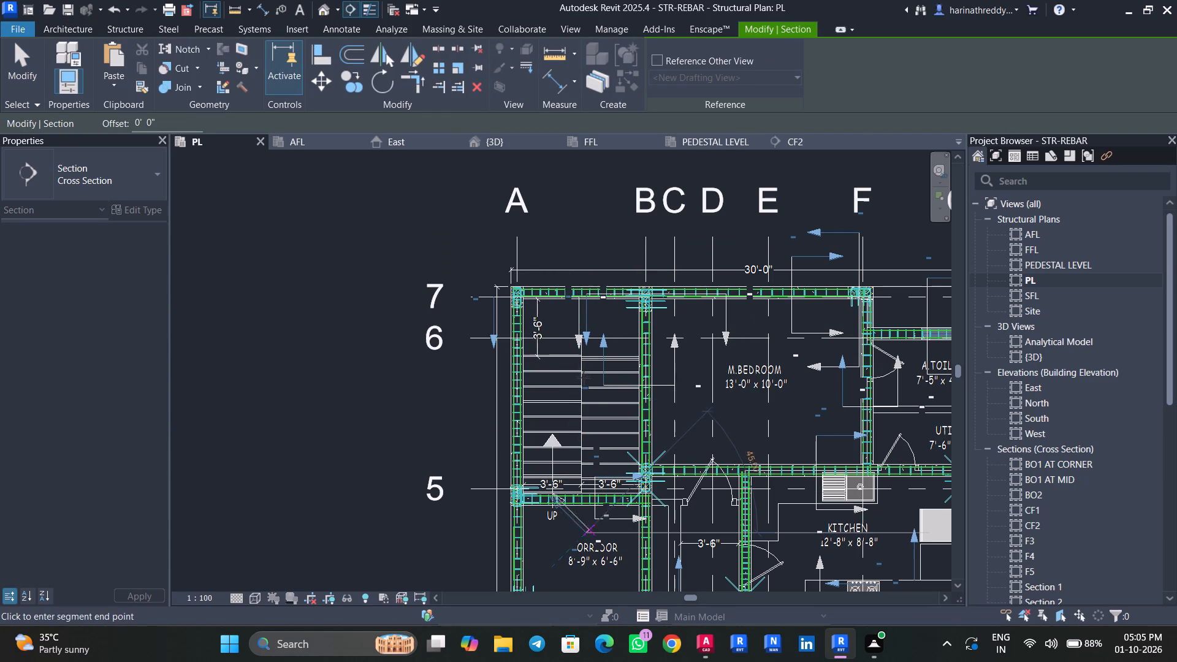
pyautogui.click(581, 236)
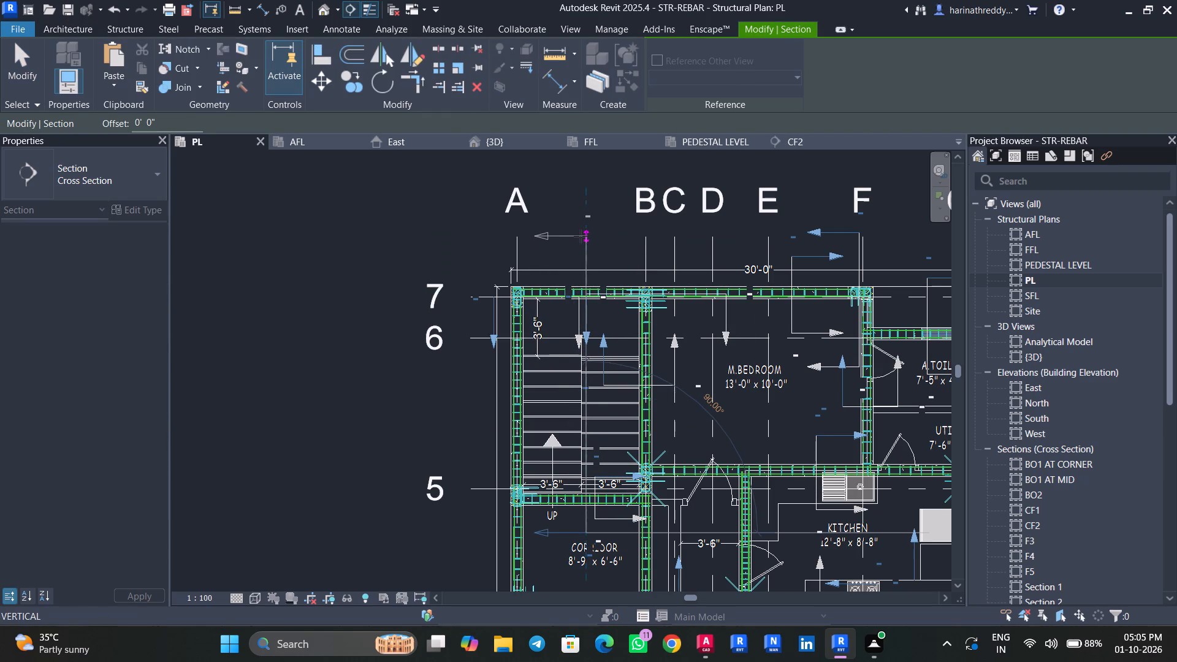
pyautogui.press('Escape')
pyautogui.press('Escape')
pyautogui.press('Escape')
# Shorten the new section's far clip depth to about 3' 7", ending near the beam on grid A.
pyautogui.click(581, 239)
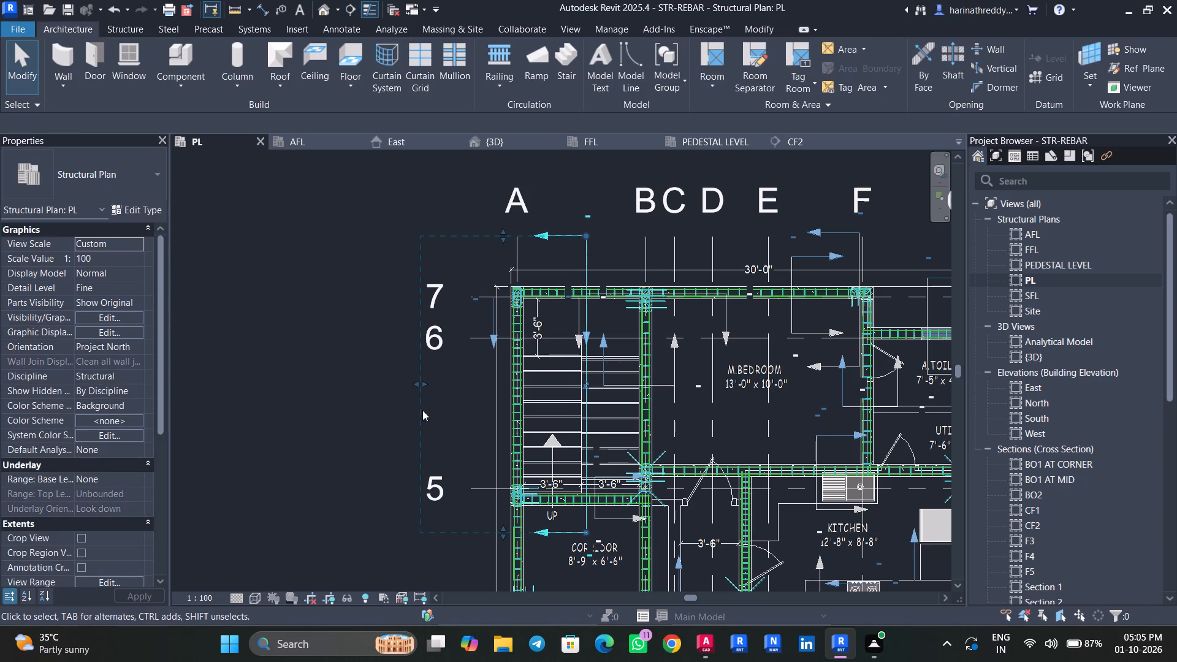
pyautogui.moveTo(419, 384); pyautogui.dragTo(525, 401)
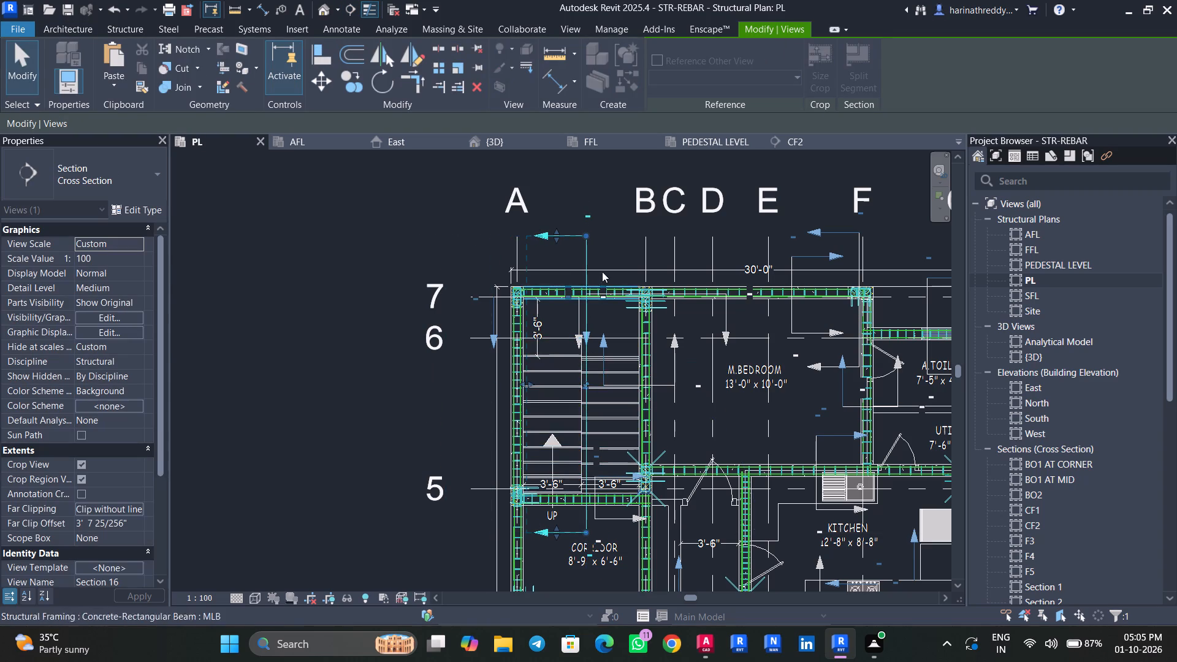
# Open the new section's view and examine the staircase profile between PL and FFL, including both flights and the landing.
pyautogui.rightClick(587, 250)
pyautogui.click(612, 280)
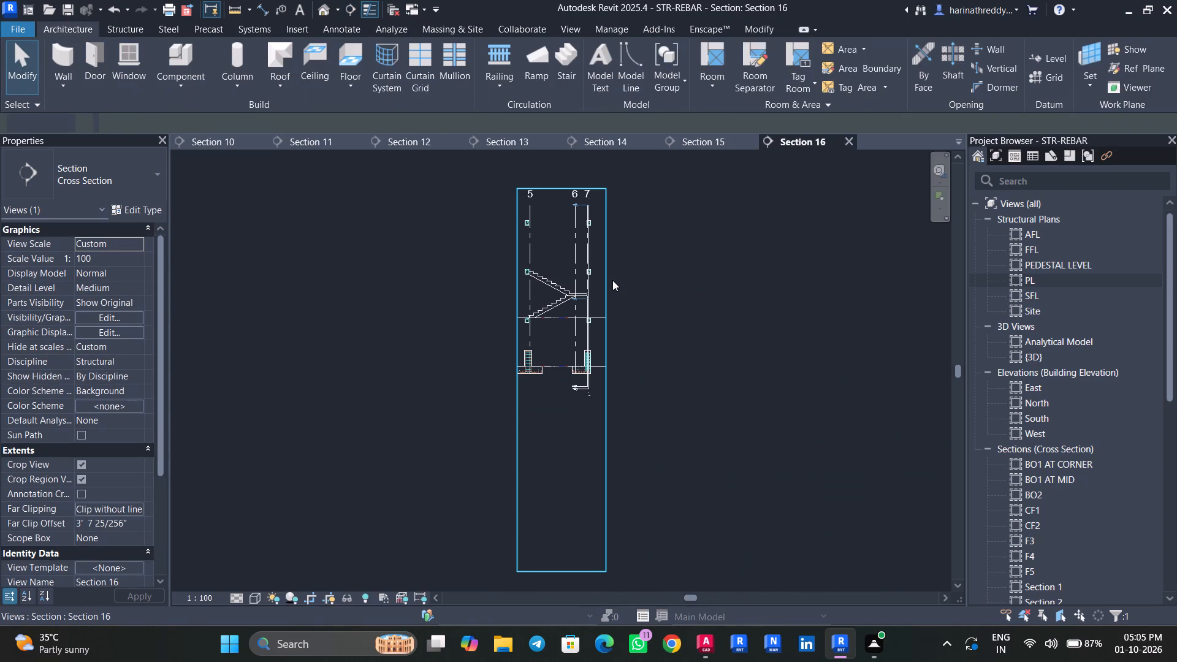
pyautogui.scroll(1, 546, 281)
pyautogui.scroll(-1, 547, 281)
pyautogui.scroll(9, 548, 281)
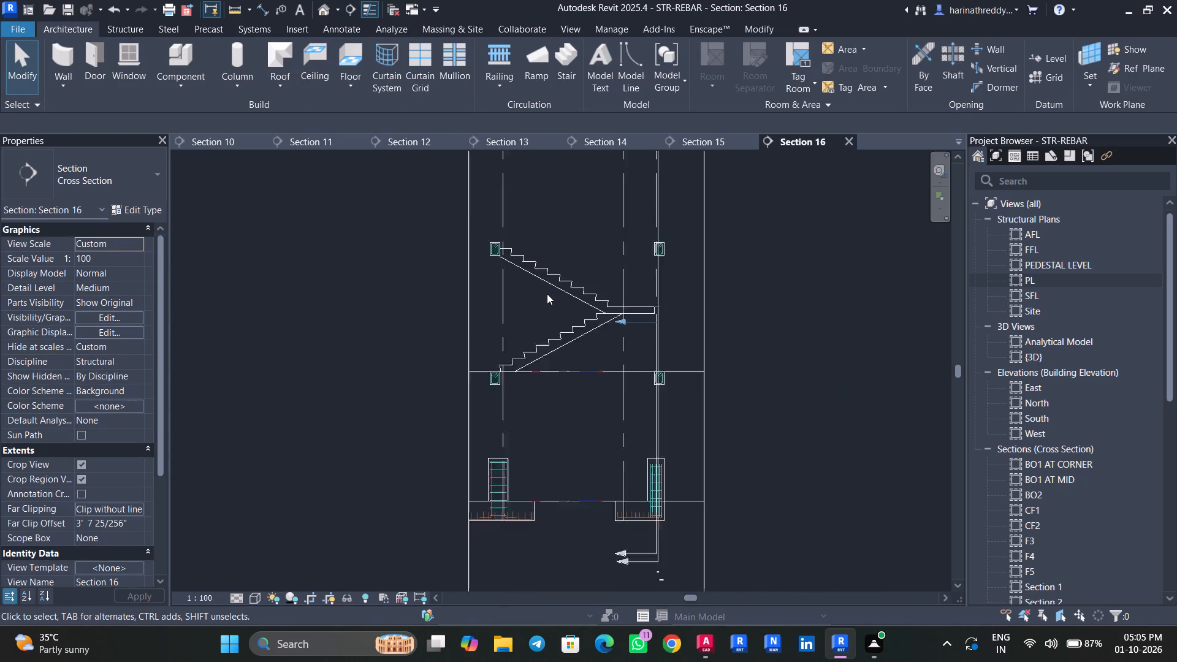
pyautogui.press('Escape')
pyautogui.press('Escape')
pyautogui.scroll(4, 501, 343)
pyautogui.scroll(1, 528, 300)
pyautogui.moveTo(529, 302); pyautogui.dragTo(514, 368, button='middle')
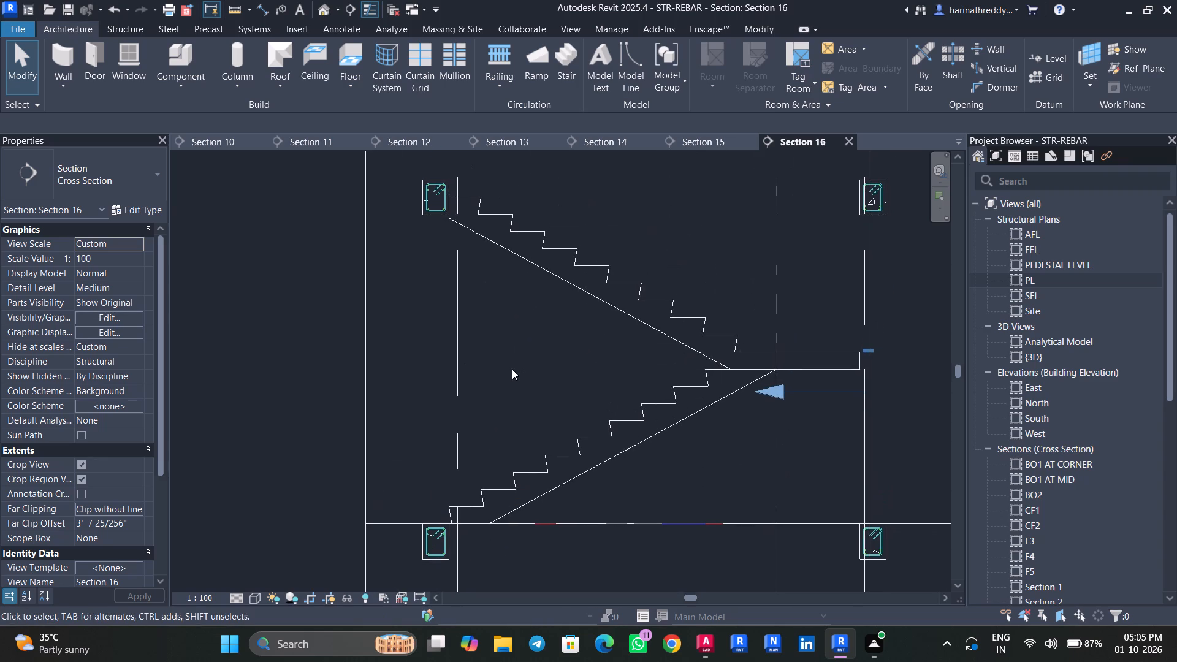
# Set the nosing length of the Monolithic Stair's 25 mm Nosing run type to 0 and apply it to the staircase.
pyautogui.click(600, 298)
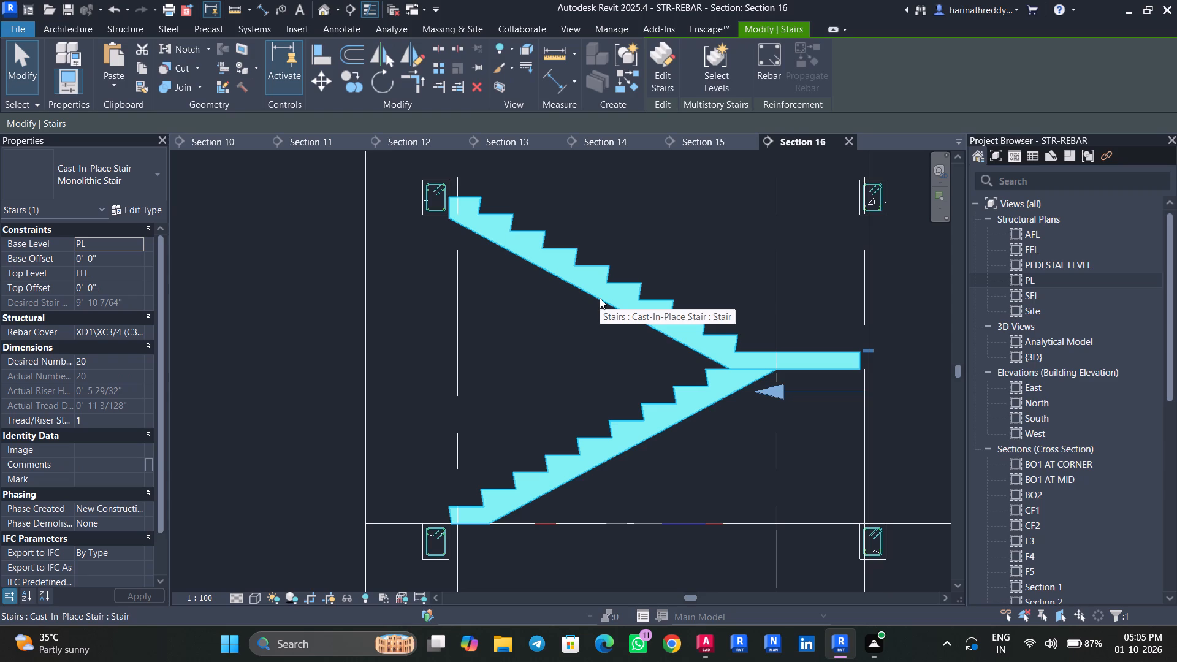
pyautogui.click(145, 207)
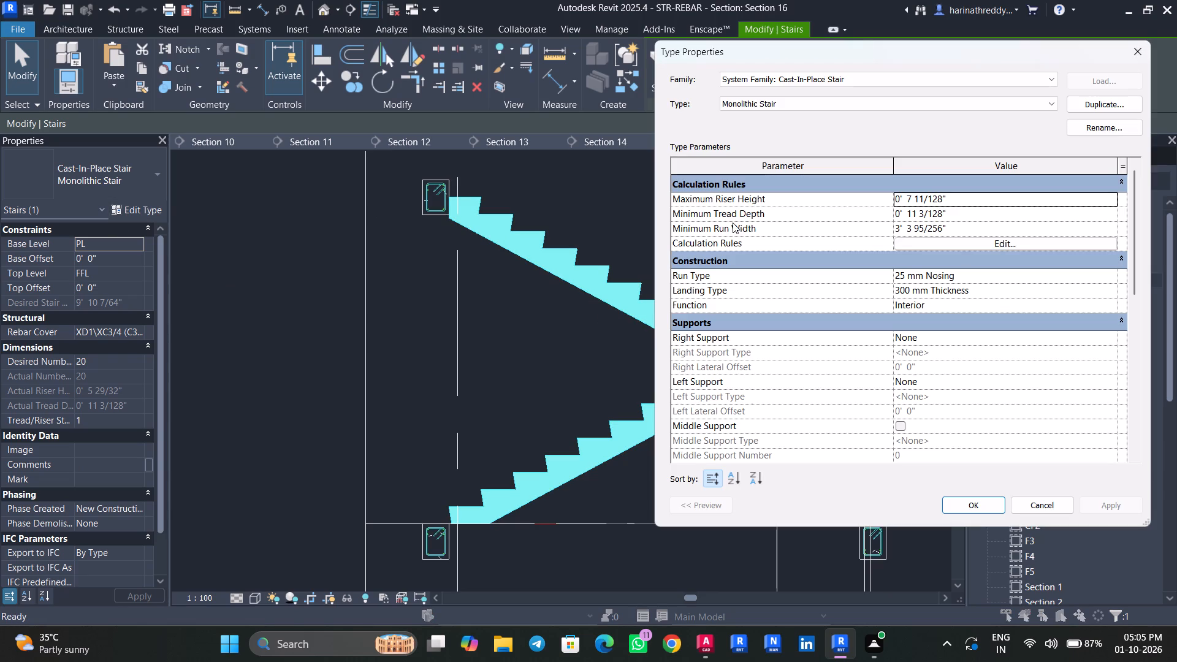
pyautogui.click(1072, 276)
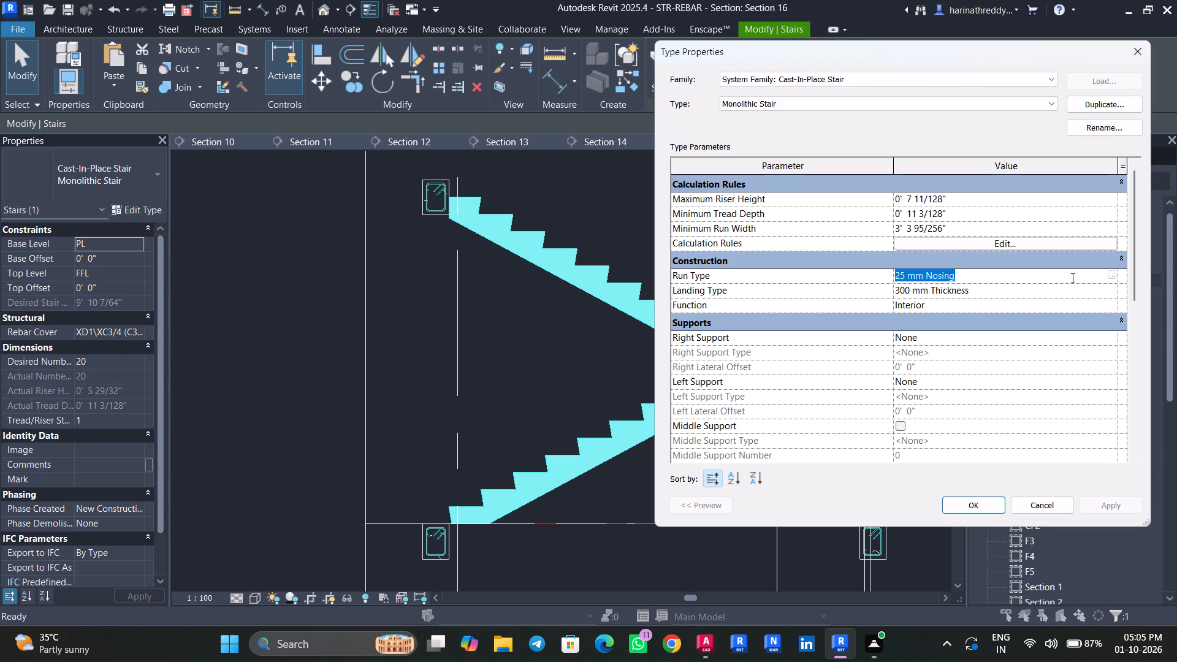
pyautogui.press('0')
pyautogui.press('0')
pyautogui.click(1112, 277)
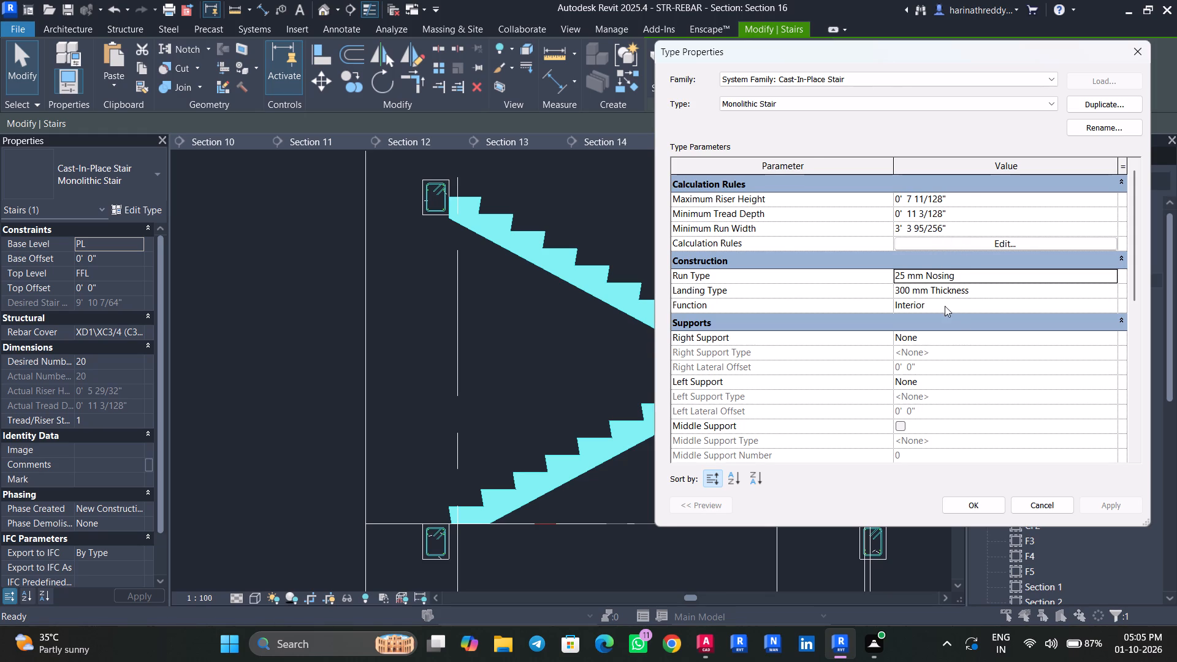
pyautogui.scroll(-12, 944, 306)
pyautogui.scroll(10, 944, 306)
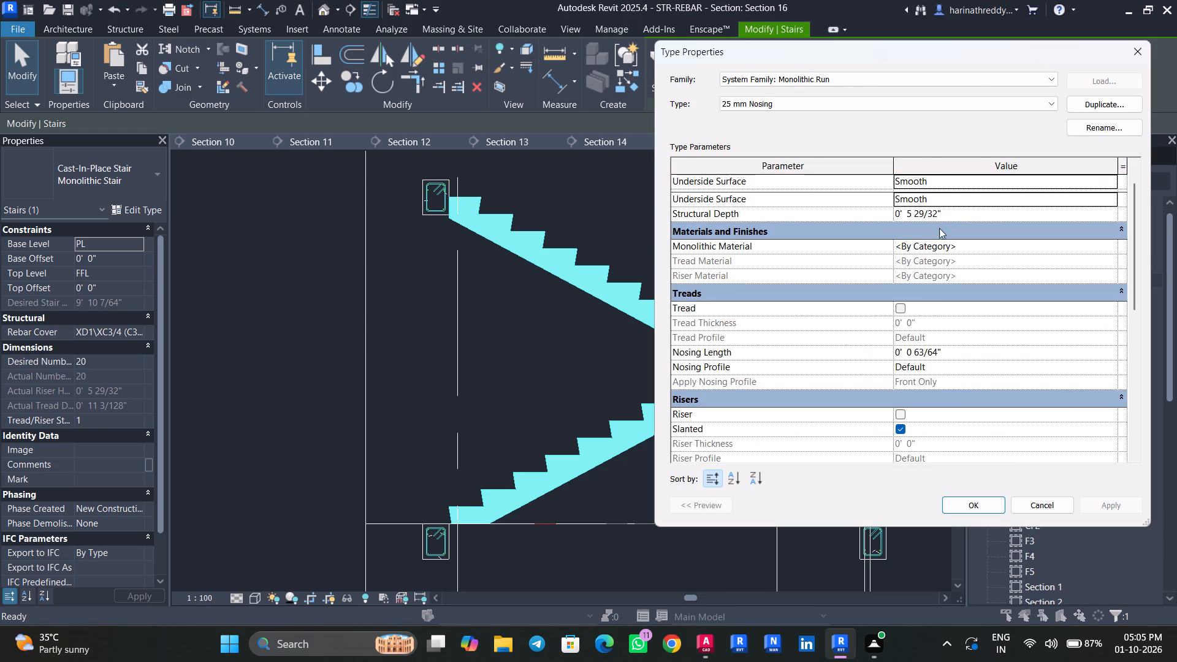
pyautogui.click(950, 215)
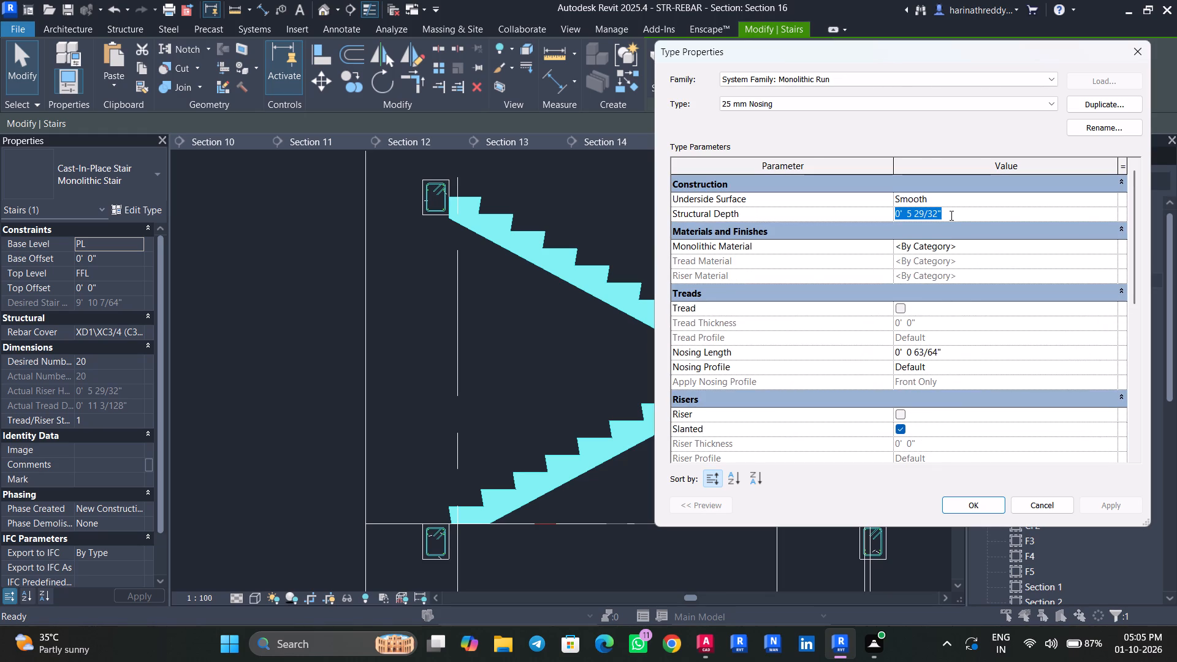
pyautogui.click(959, 349)
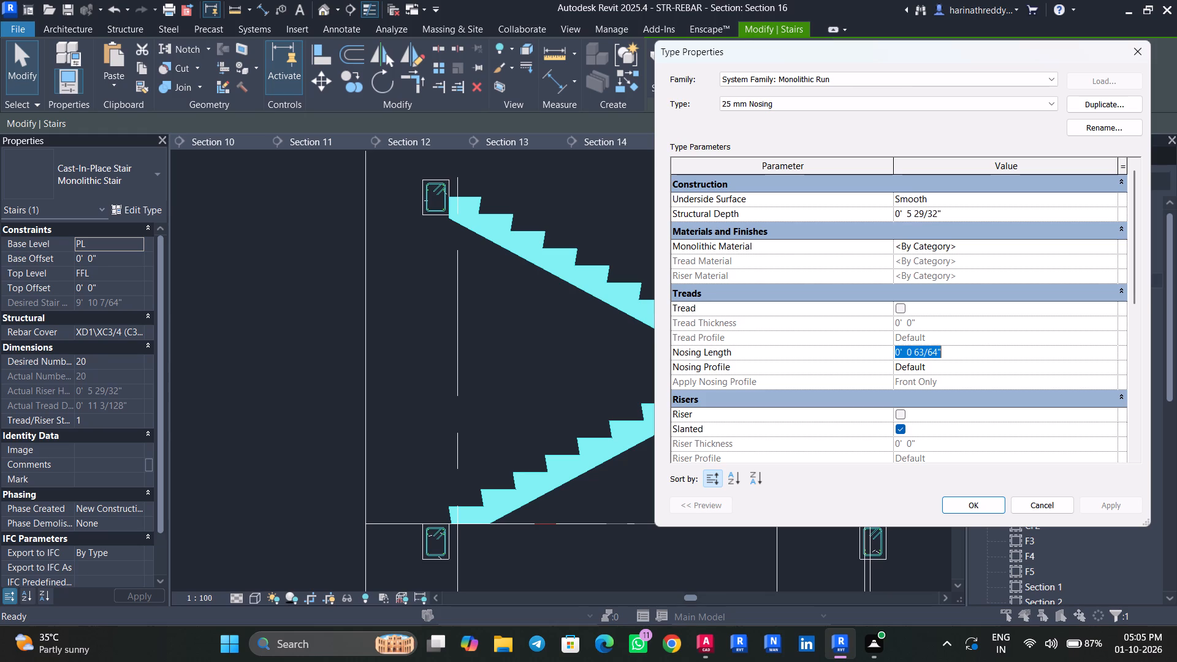
pyautogui.press('0')
pyautogui.click(1129, 501)
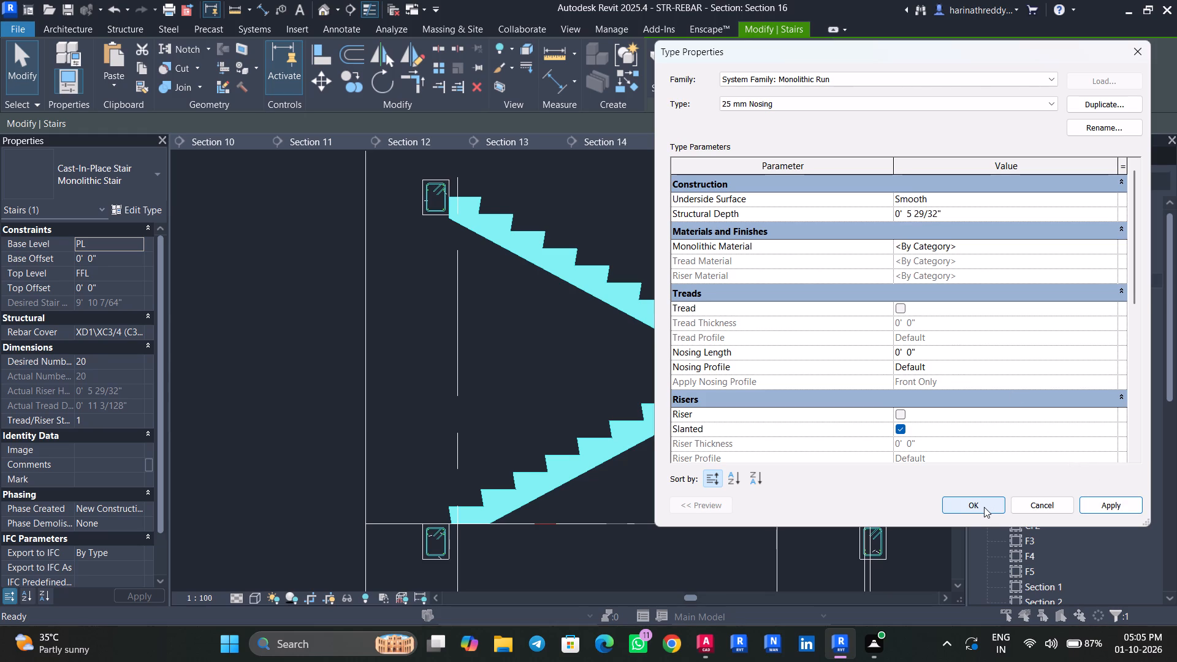
pyautogui.click(985, 507)
pyautogui.click(1084, 504)
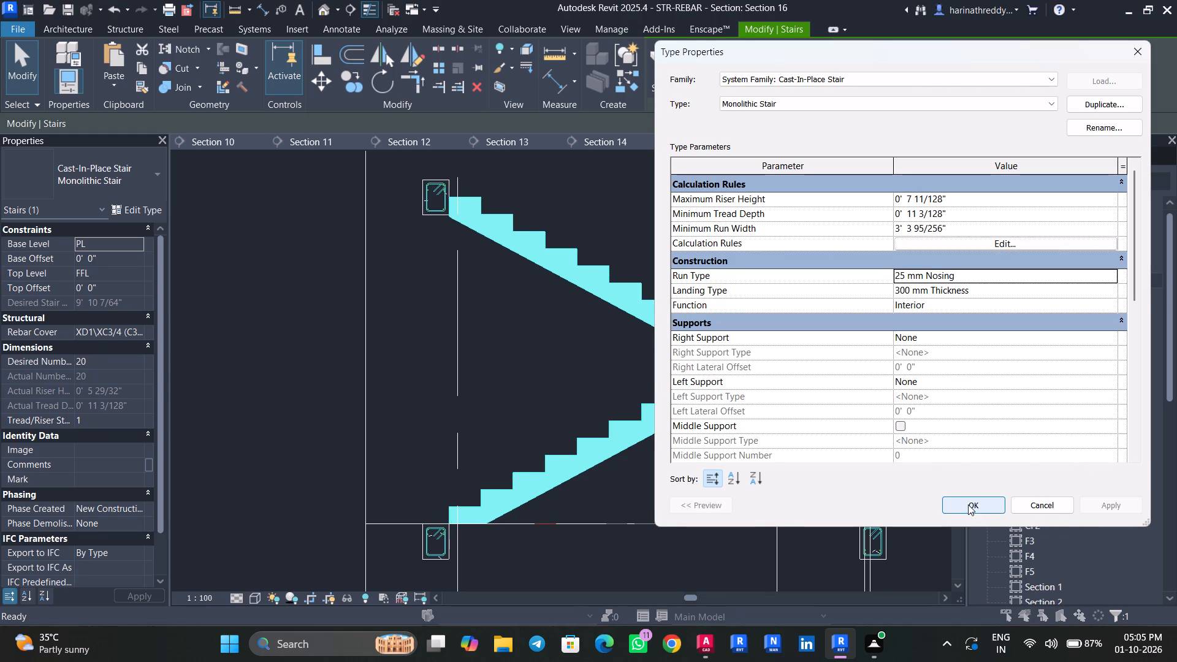
pyautogui.click(968, 504)
pyautogui.scroll(4, 587, 417)
pyautogui.press('Escape')
pyautogui.press('Escape')
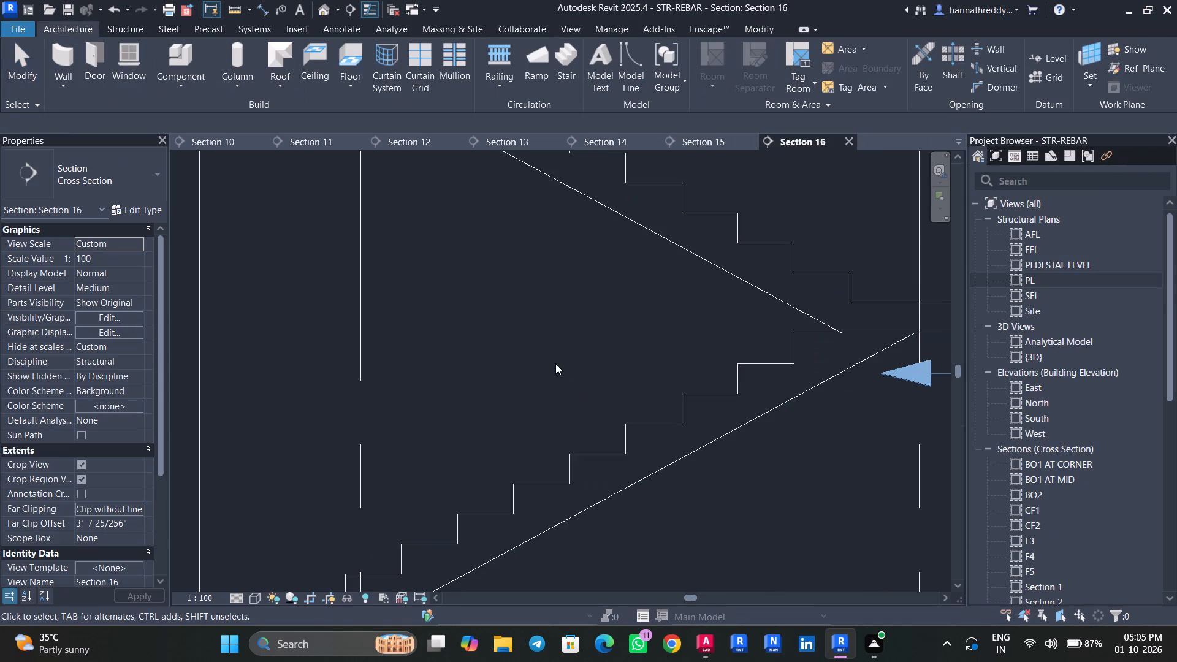
# Select the PL-to-FFL monolithic staircase in the section view.
pyautogui.scroll(-8, 555, 363)
pyautogui.click(585, 395)
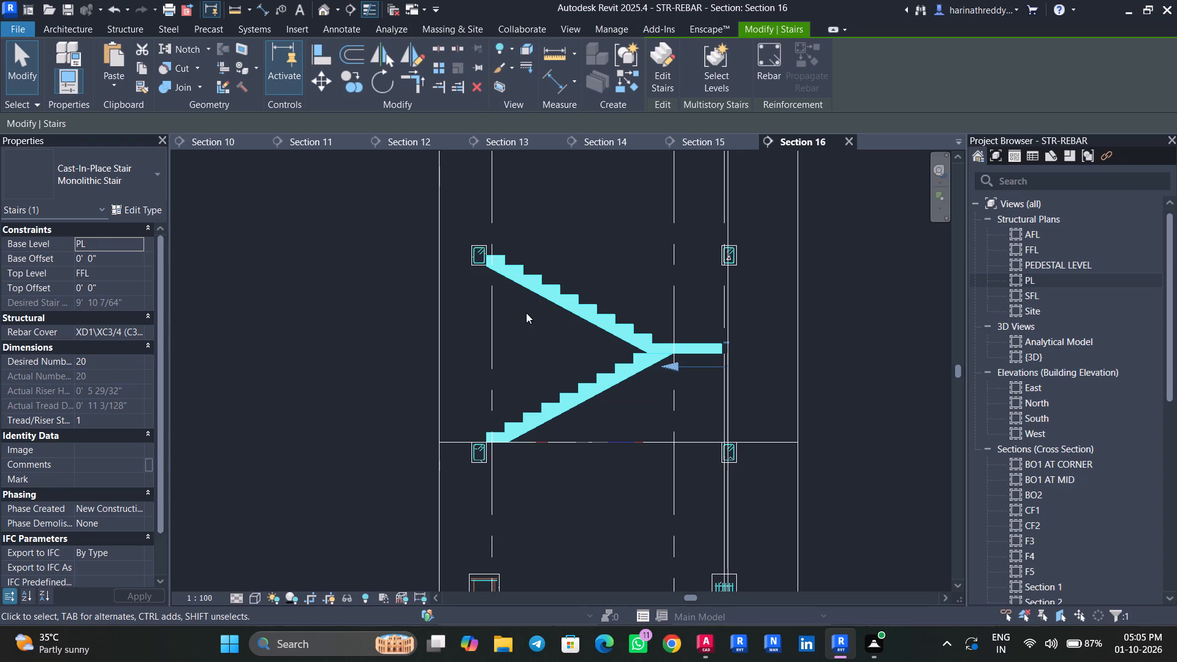
pyautogui.scroll(2, 517, 307)
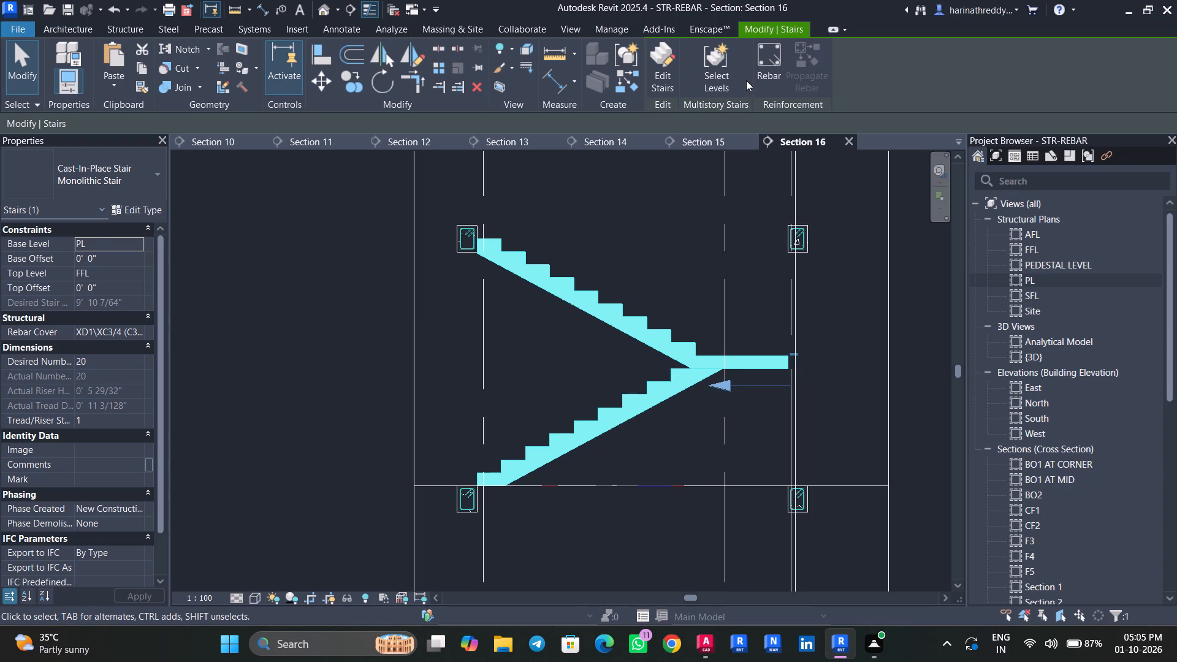
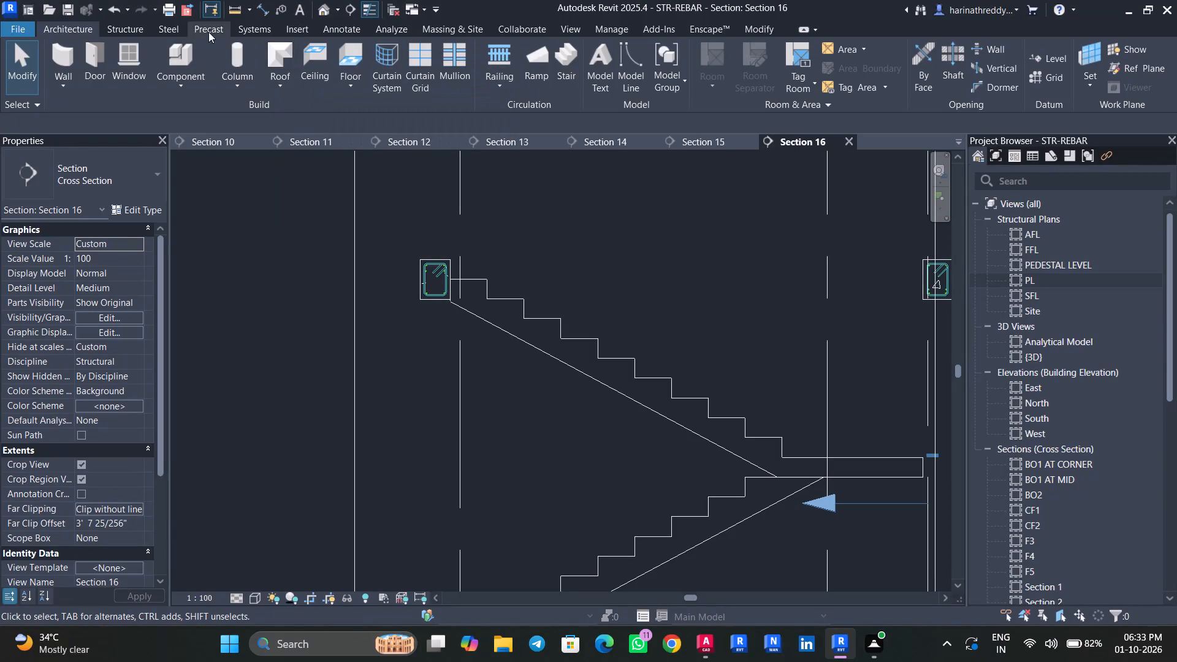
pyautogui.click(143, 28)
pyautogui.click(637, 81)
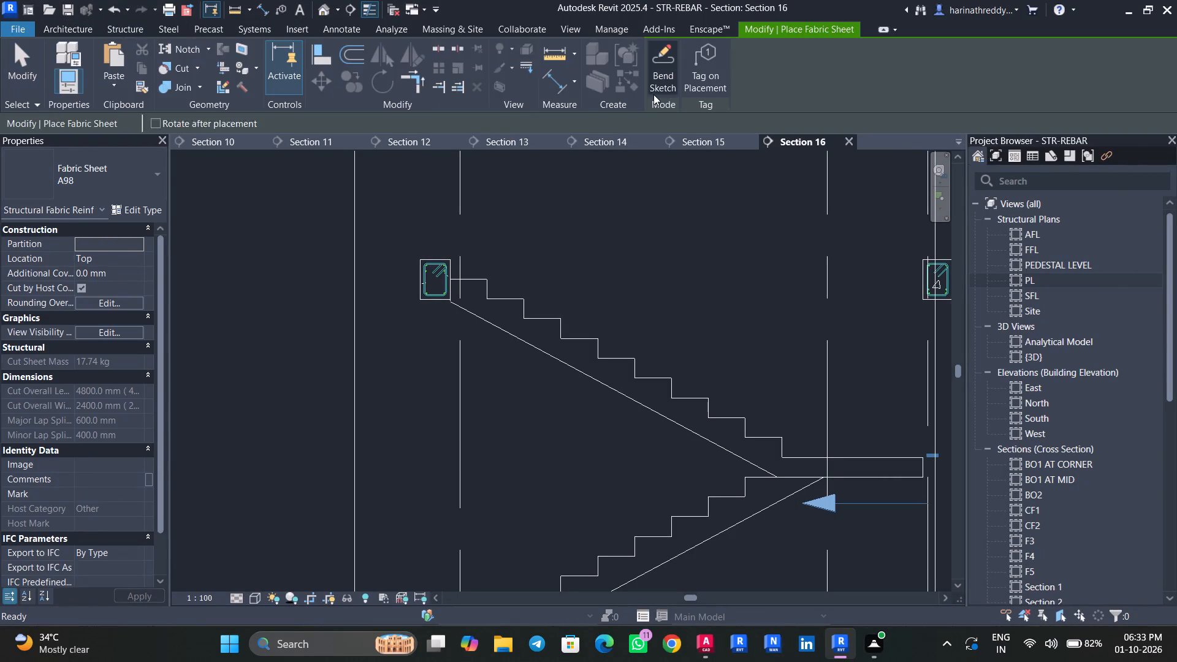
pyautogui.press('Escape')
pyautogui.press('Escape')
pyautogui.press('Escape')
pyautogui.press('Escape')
# Add a rebar cover setting named STAIR CASE REBAR with a 20 mm cover.
pyautogui.click(654, 86)
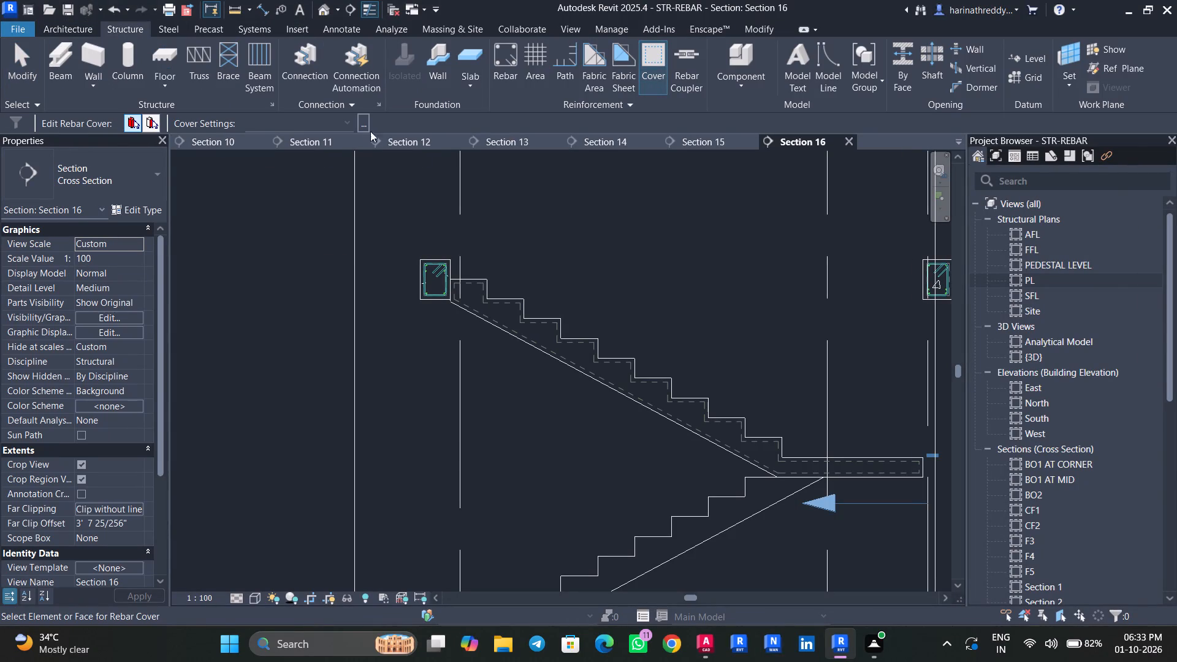
pyautogui.click(367, 123)
pyautogui.click(791, 279)
pyautogui.click(785, 280)
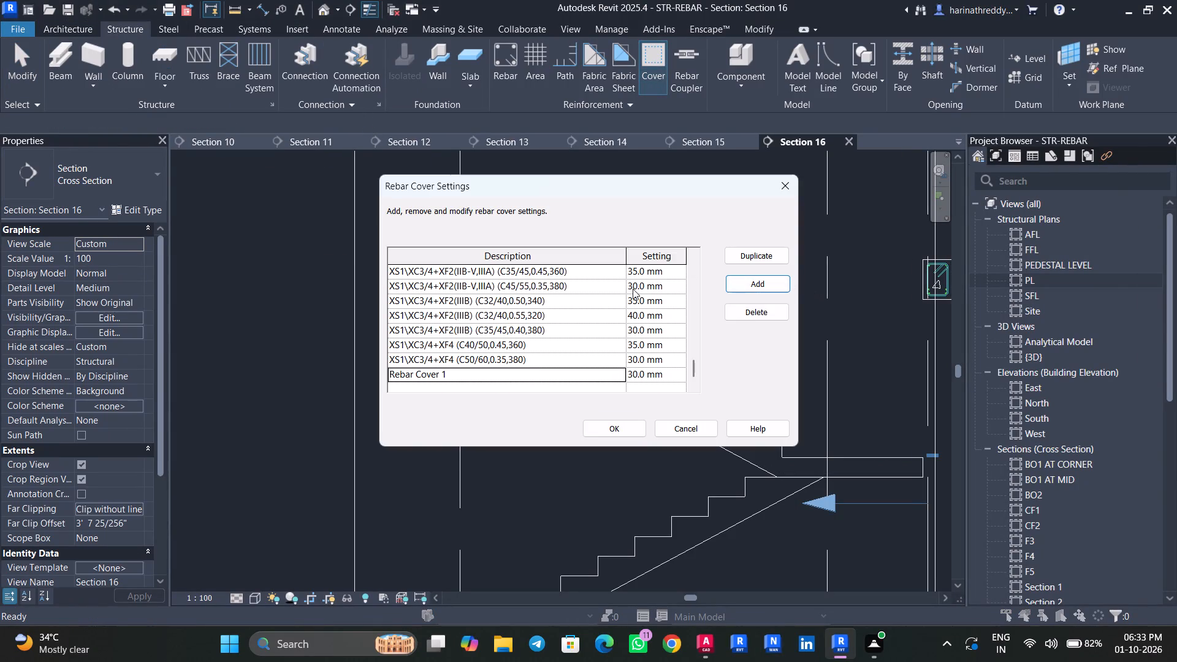
pyautogui.click(453, 371)
pyautogui.moveTo(451, 373); pyautogui.dragTo(351, 375)
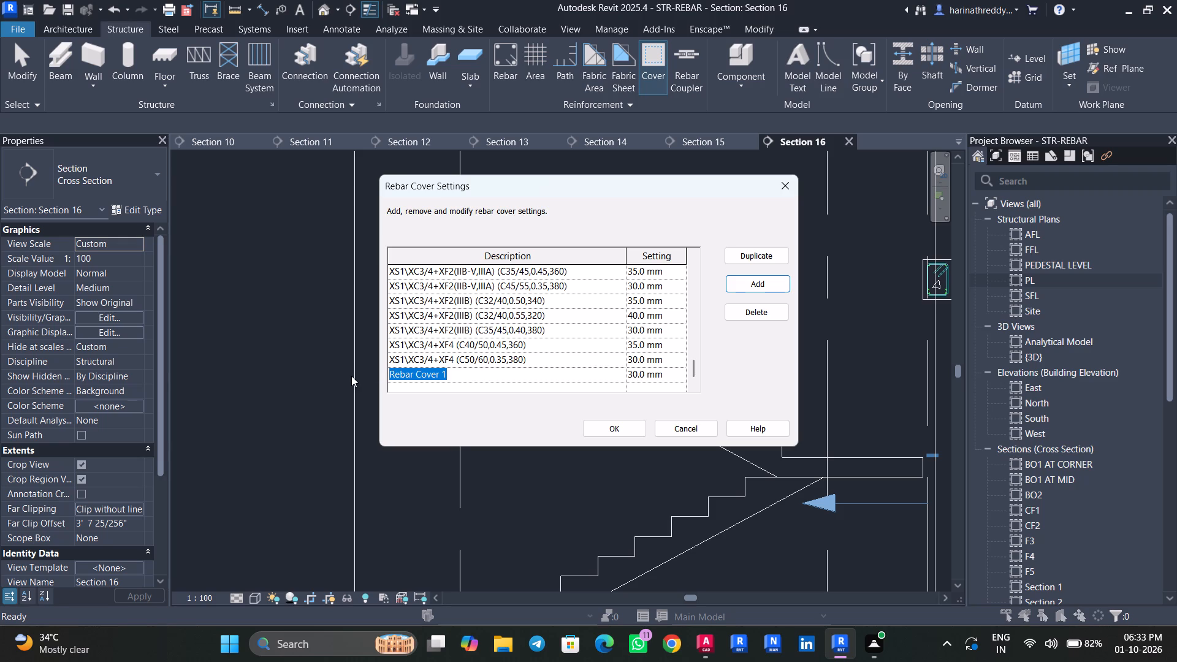
pyautogui.write('STAIR CASE')
pyautogui.press('space')
pyautogui.write('REBAR')
pyautogui.scroll(1, 351, 376)
pyautogui.click(633, 375)
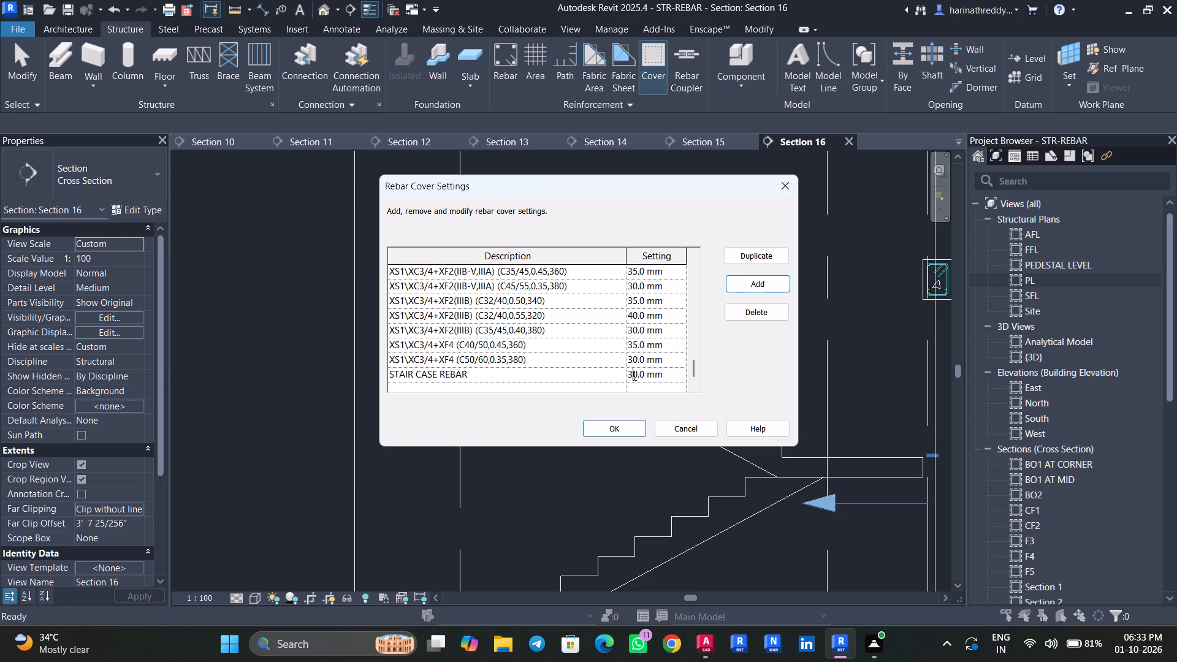
pyautogui.press('BackSpace')
pyautogui.press('2')
pyautogui.press('Return')
pyautogui.click(634, 430)
pyautogui.moveTo(571, 432); pyautogui.dragTo(487, 352, button='middle')
pyautogui.scroll(1, 487, 352)
pyautogui.scroll(-2, 487, 352)
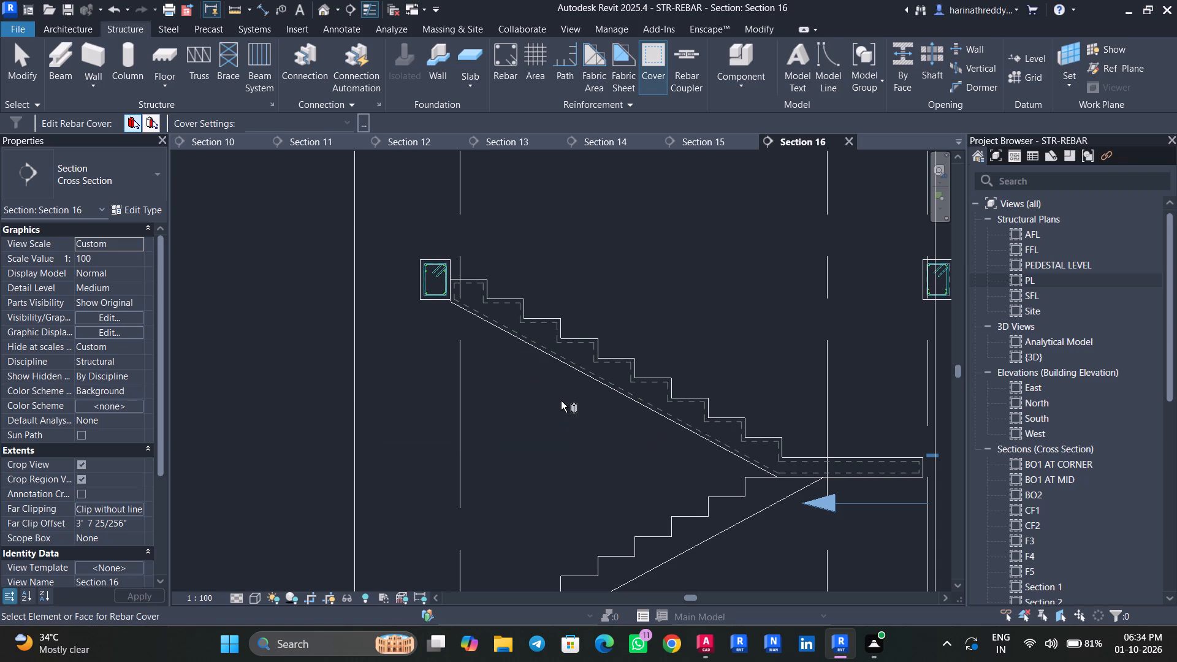
pyautogui.press('Escape')
pyautogui.press('Escape')
# Assign the STAIR CASE REBAR <20 mm> cover to the PL-to-FFL staircase.
pyautogui.moveTo(565, 404); pyautogui.dragTo(529, 367, button='middle')
pyautogui.click(603, 370)
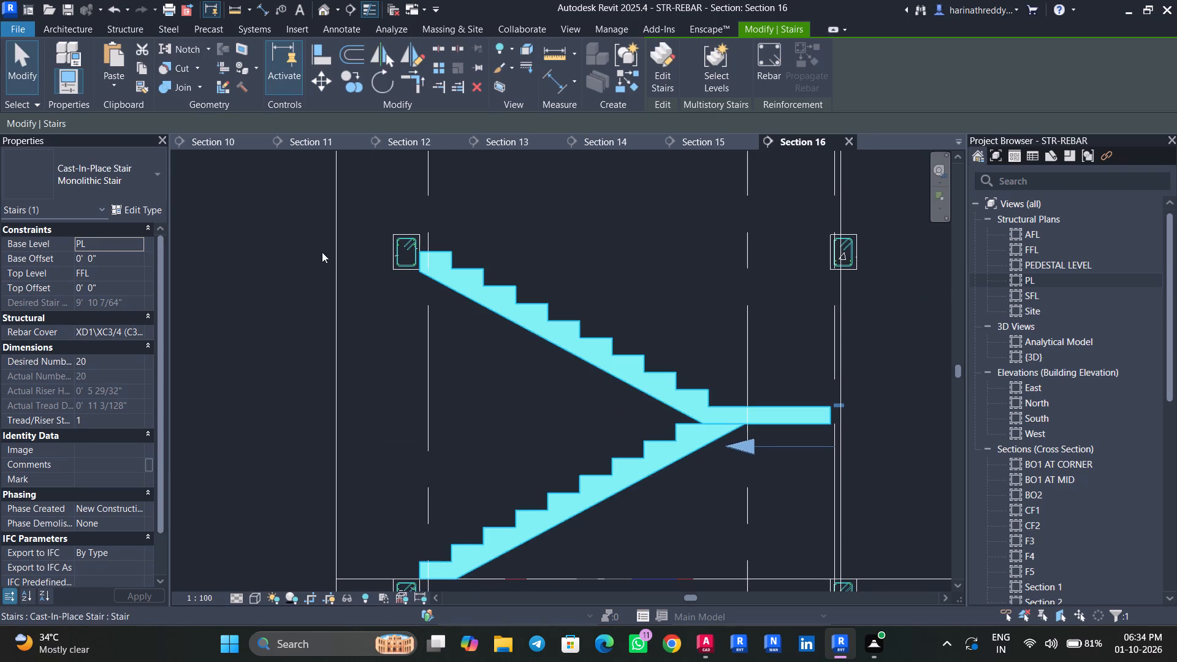
pyautogui.press('Escape')
pyautogui.click(120, 34)
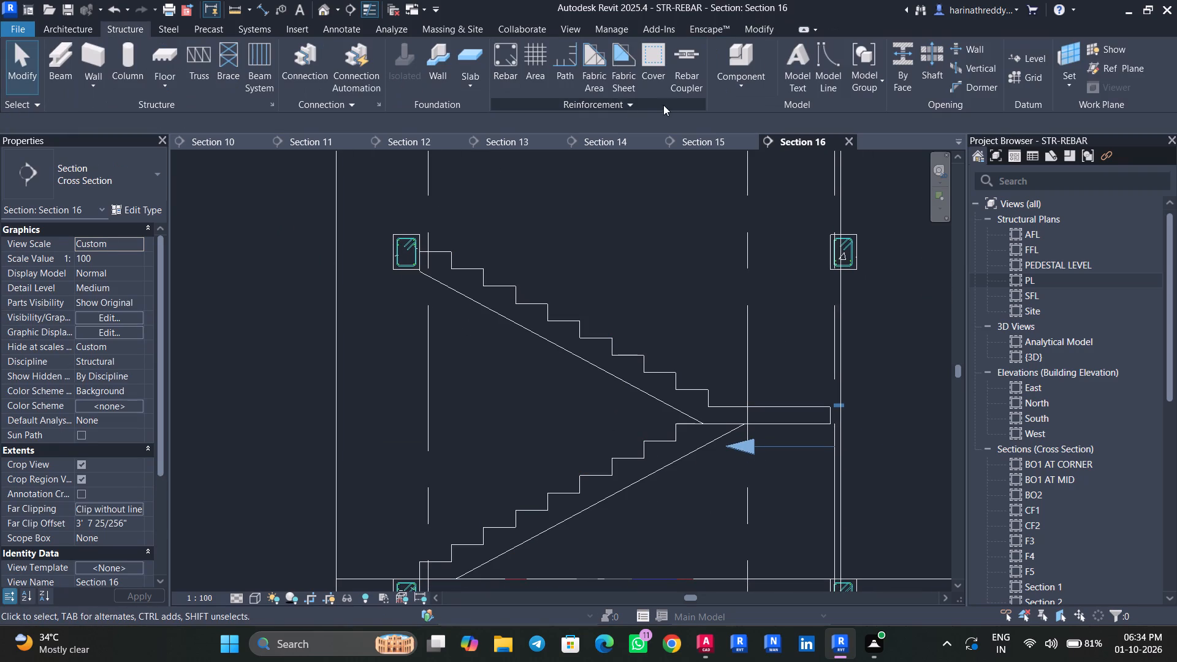
pyautogui.click(661, 81)
pyautogui.click(488, 301)
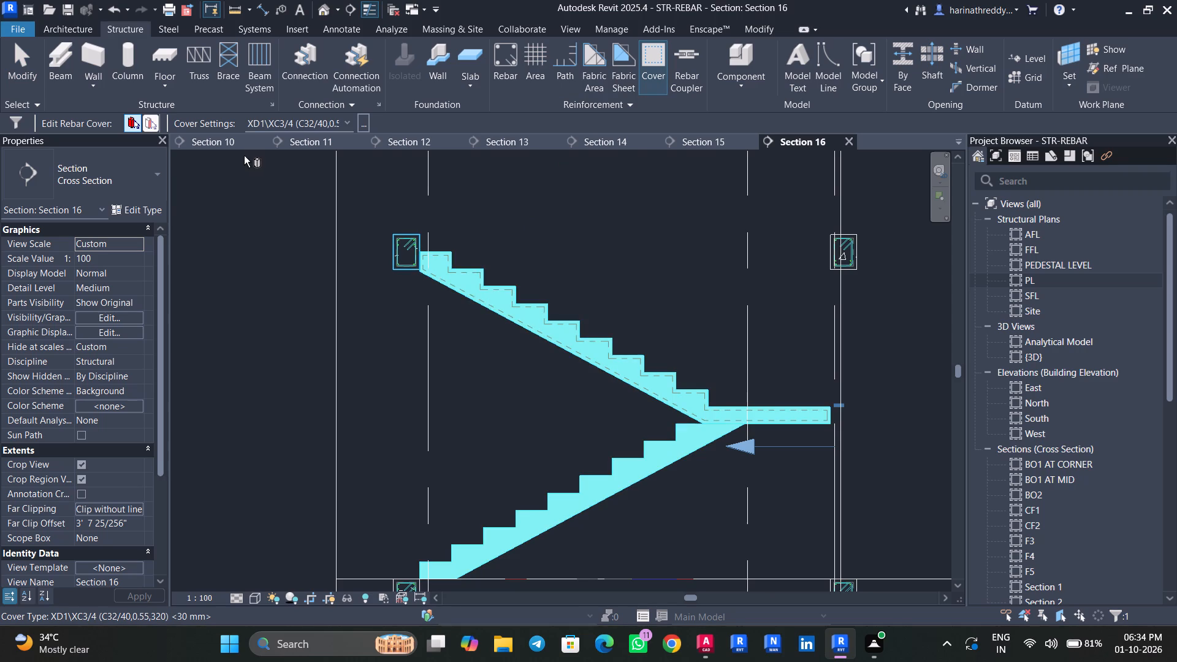
pyautogui.click(283, 118)
pyautogui.scroll(13, 292, 161)
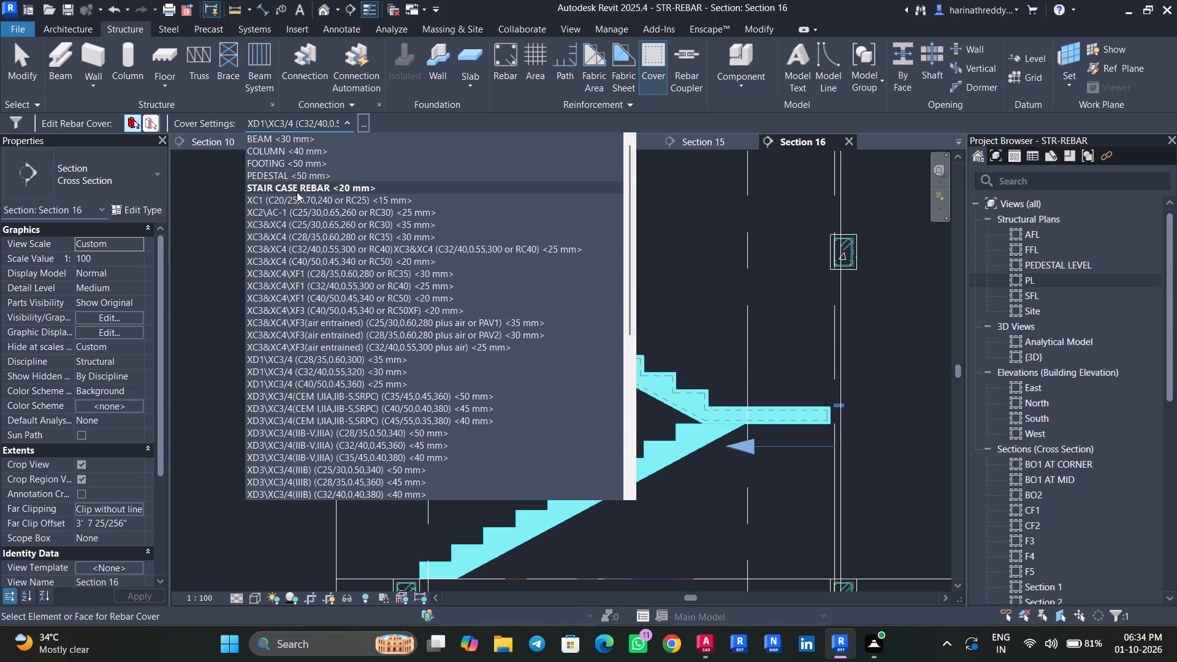
pyautogui.click(297, 191)
pyautogui.press('Escape')
pyautogui.press('Escape')
# Start a sketched H12 rebar with the PL-to-FFL staircase as its host, picking the upper flight's soffit.
pyautogui.click(562, 343)
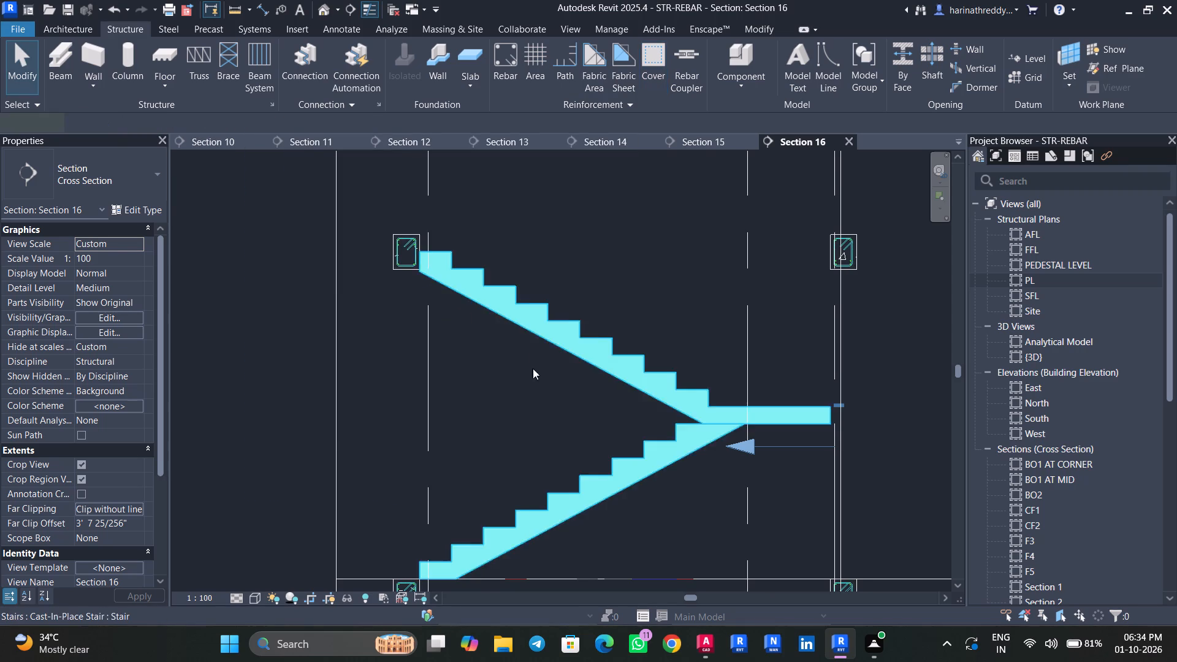
pyautogui.scroll(1, 530, 369)
pyautogui.moveTo(529, 368); pyautogui.dragTo(417, 257, button='middle')
pyautogui.click(781, 77)
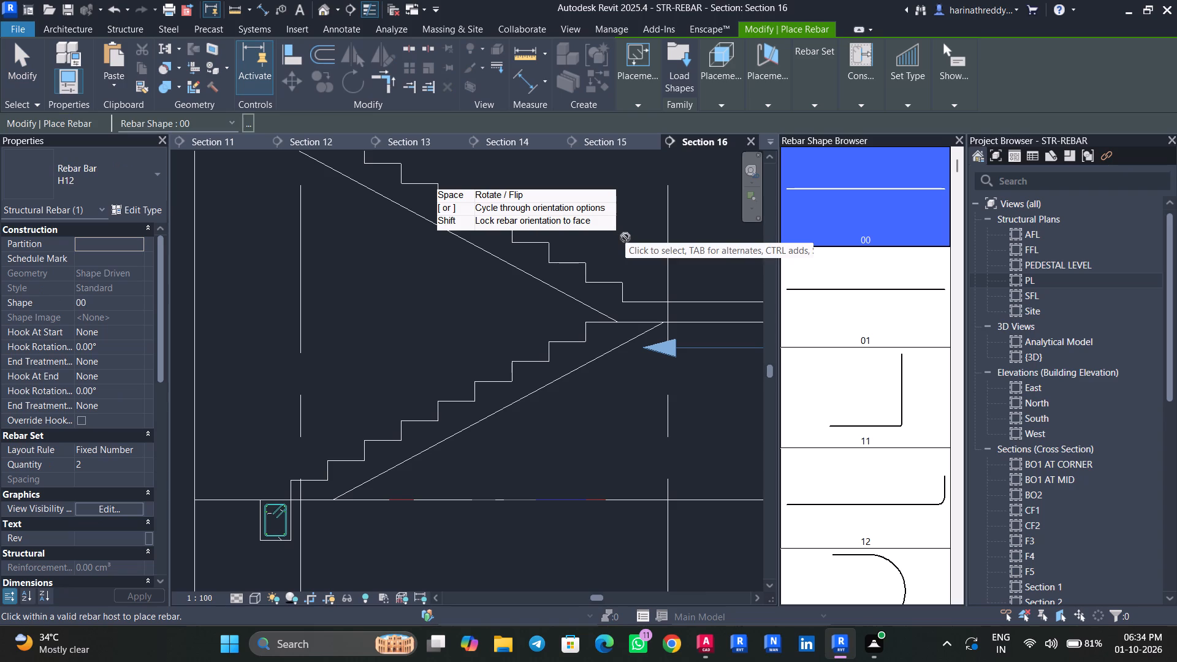
pyautogui.click(641, 96)
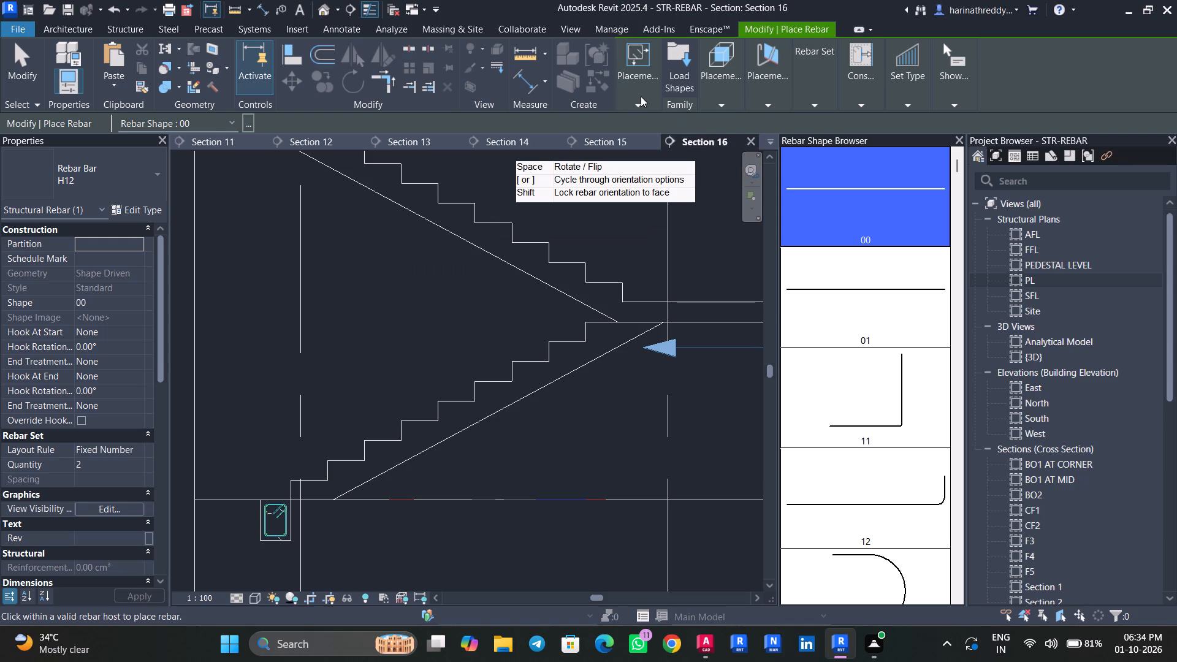
pyautogui.click(745, 154)
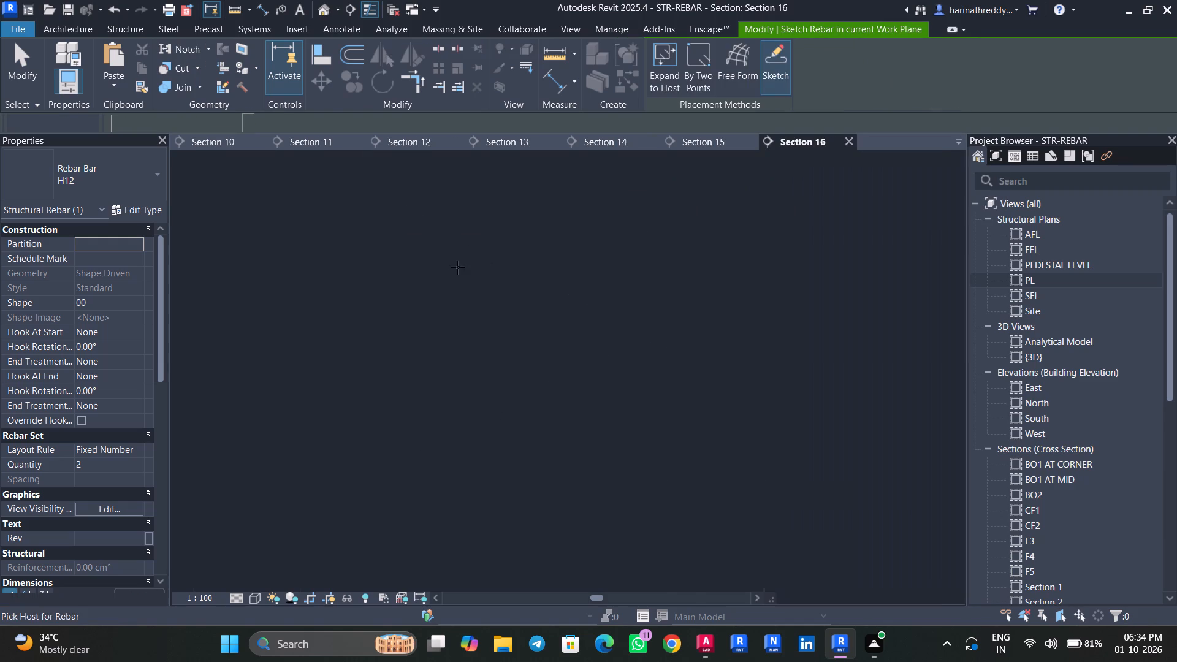
pyautogui.moveTo(440, 272); pyautogui.dragTo(511, 398, button='middle')
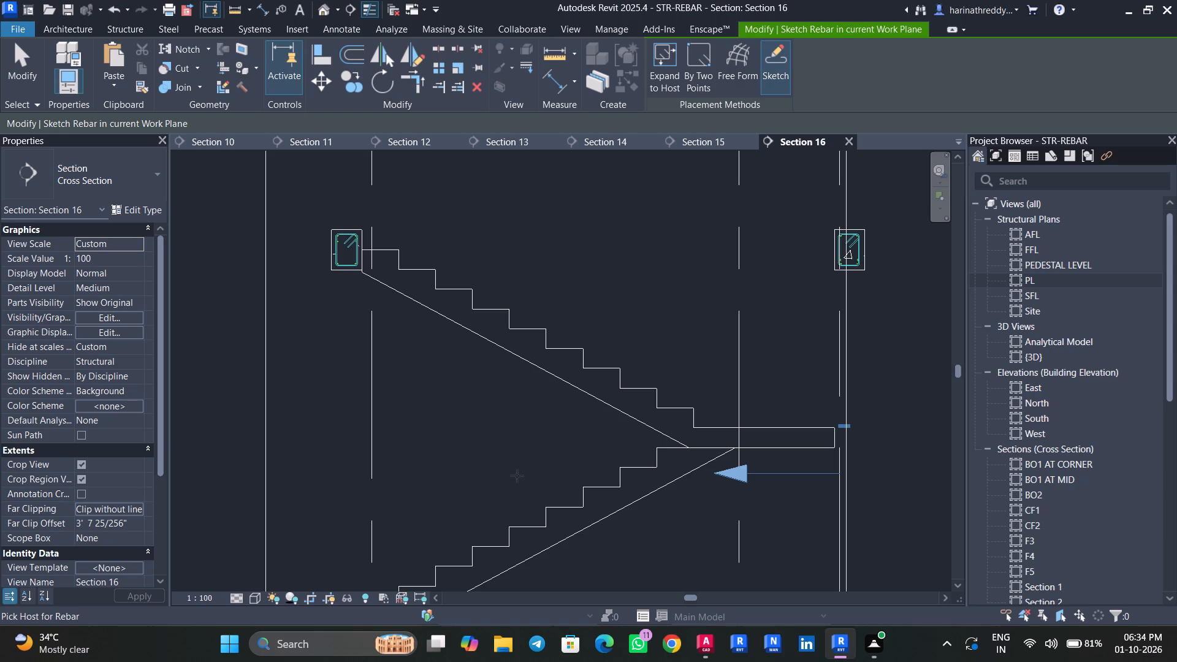
pyautogui.scroll(1, 452, 387)
pyautogui.moveTo(452, 387); pyautogui.dragTo(419, 307, button='middle')
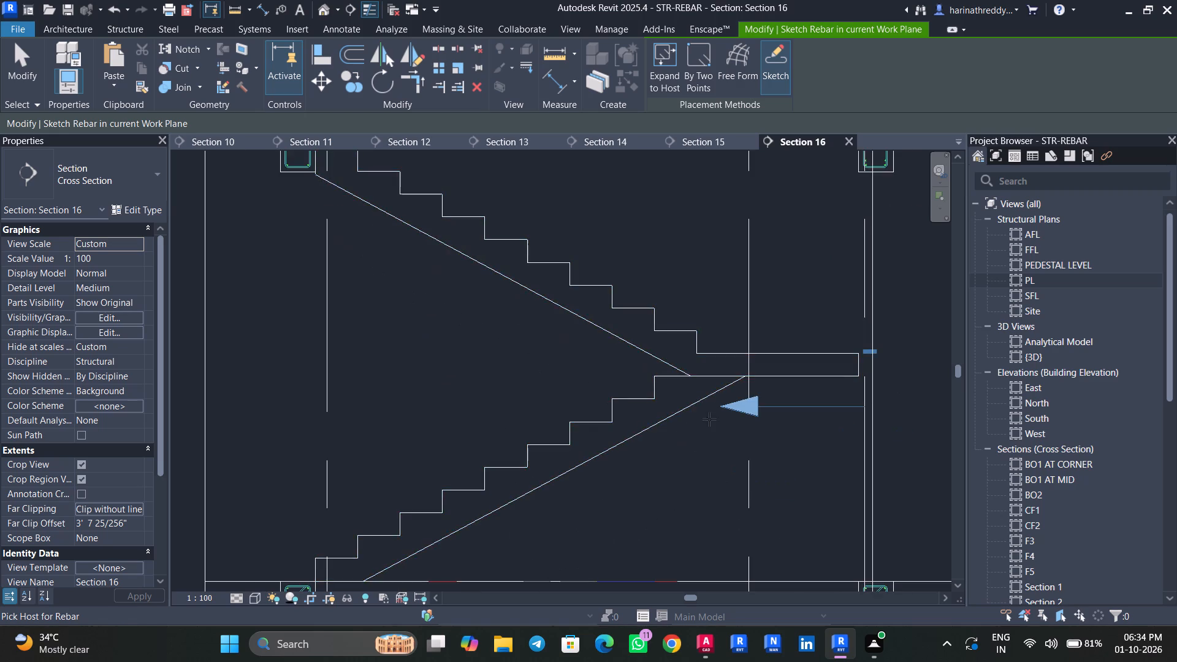
pyautogui.scroll(-3, 643, 426)
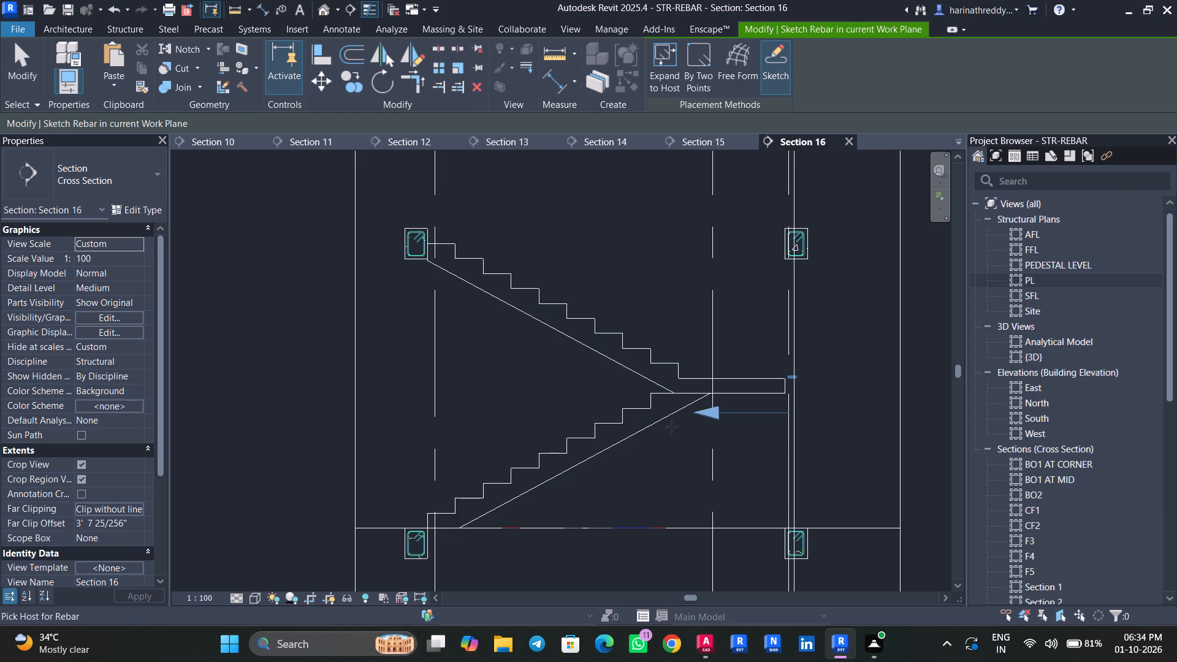
pyautogui.moveTo(442, 289); pyautogui.dragTo(466, 346, button='middle')
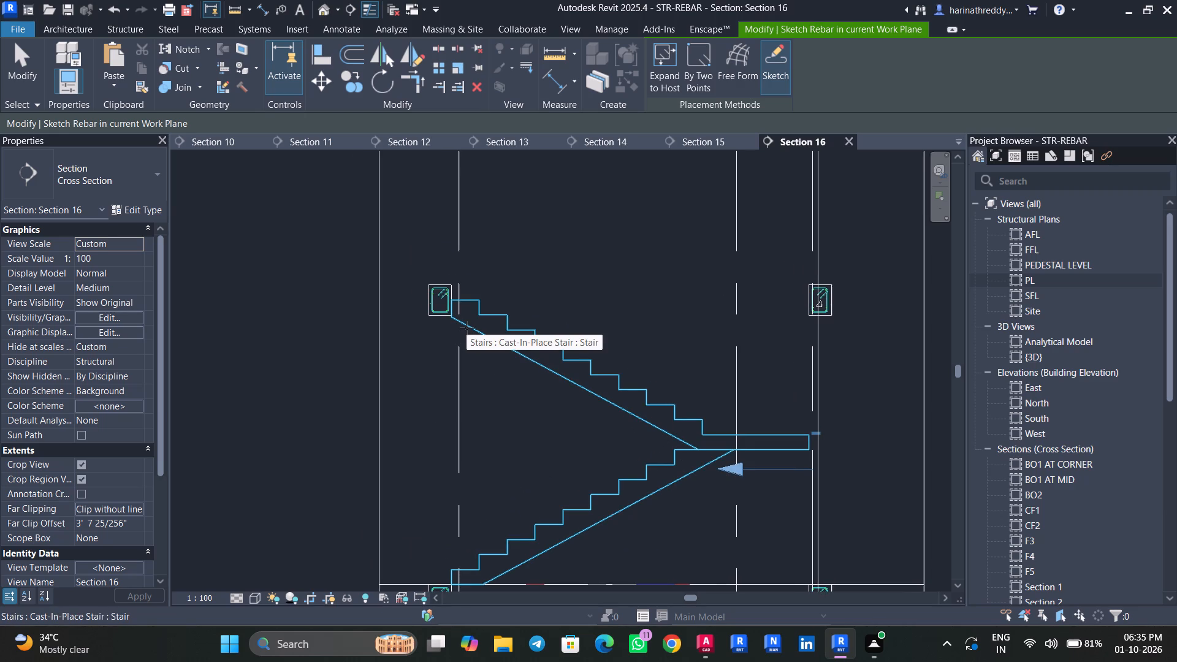
pyautogui.click(467, 326)
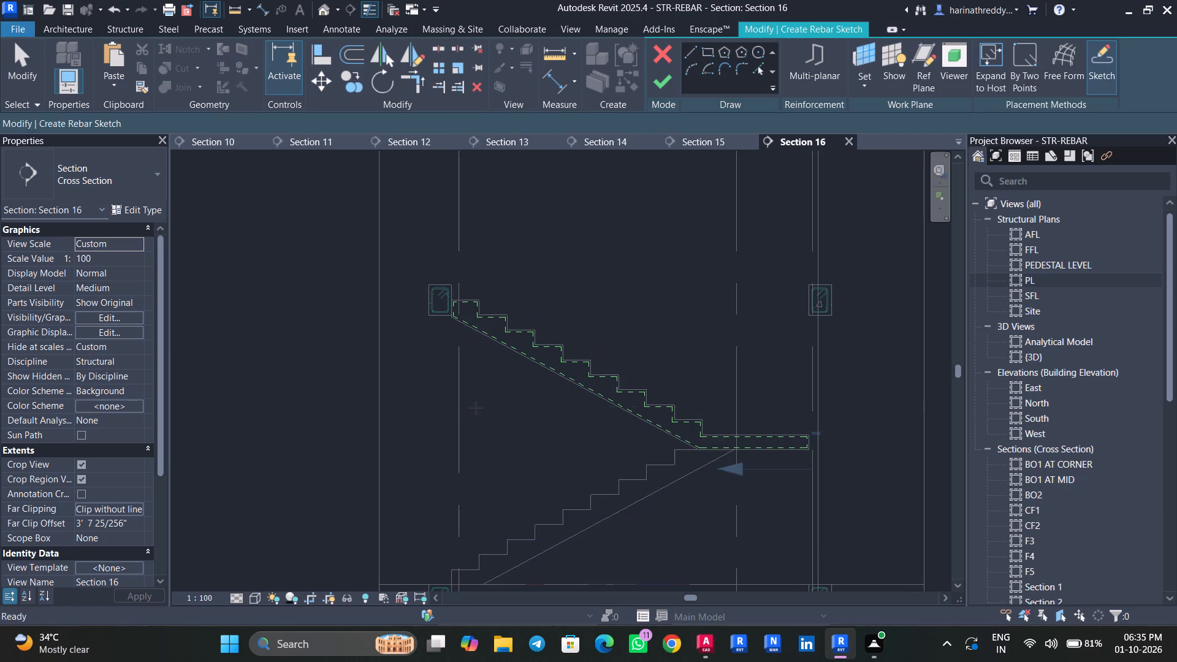
# Draw the bar's horizontal bottom segment through the landing, from the outer end's cover line to the bend under the upper flight.
pyautogui.moveTo(466, 410); pyautogui.dragTo(451, 319, button='middle')
pyautogui.scroll(2, 794, 346)
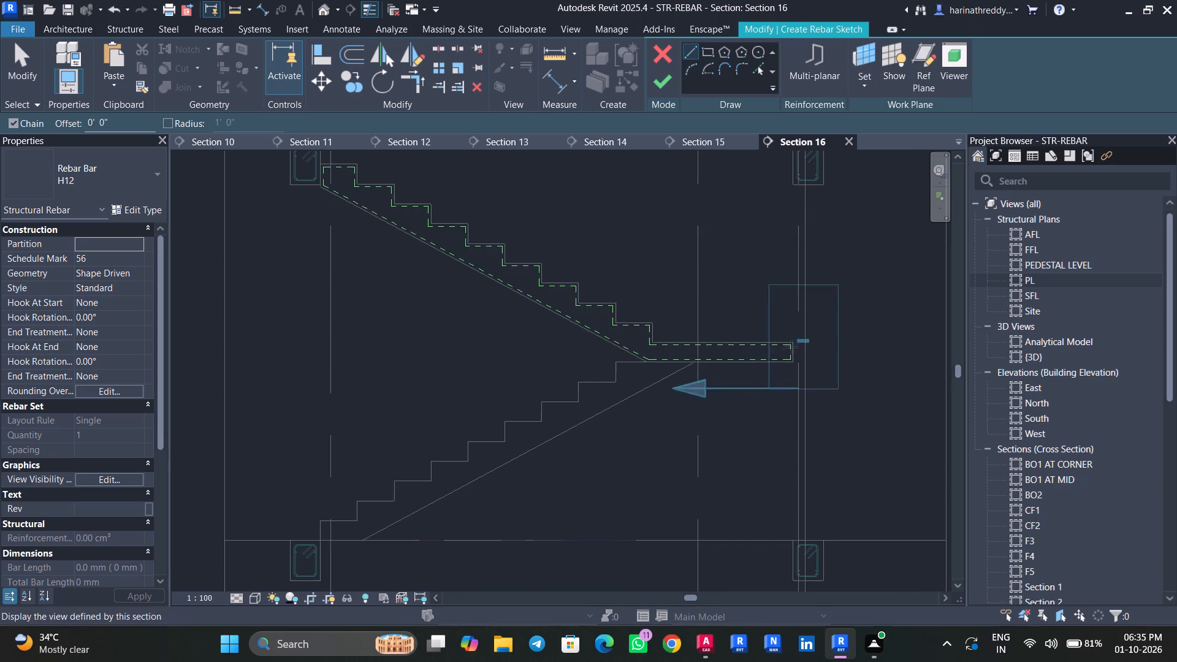
pyautogui.scroll(3, 780, 354)
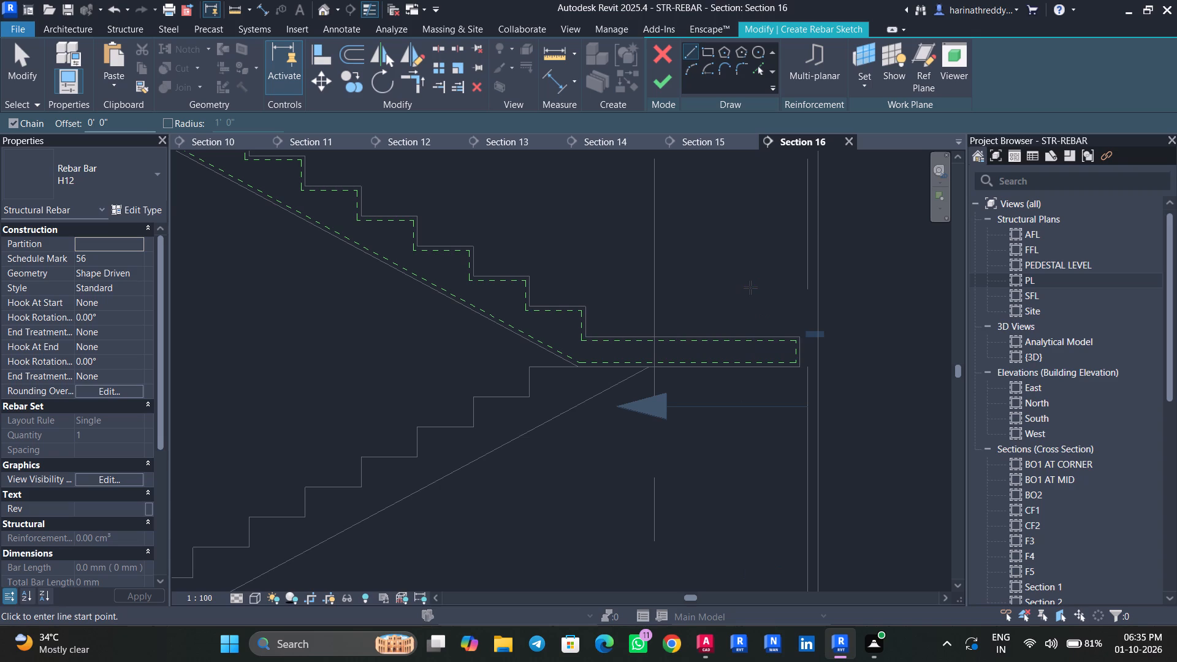
pyautogui.moveTo(433, 317); pyautogui.dragTo(615, 441, button='middle')
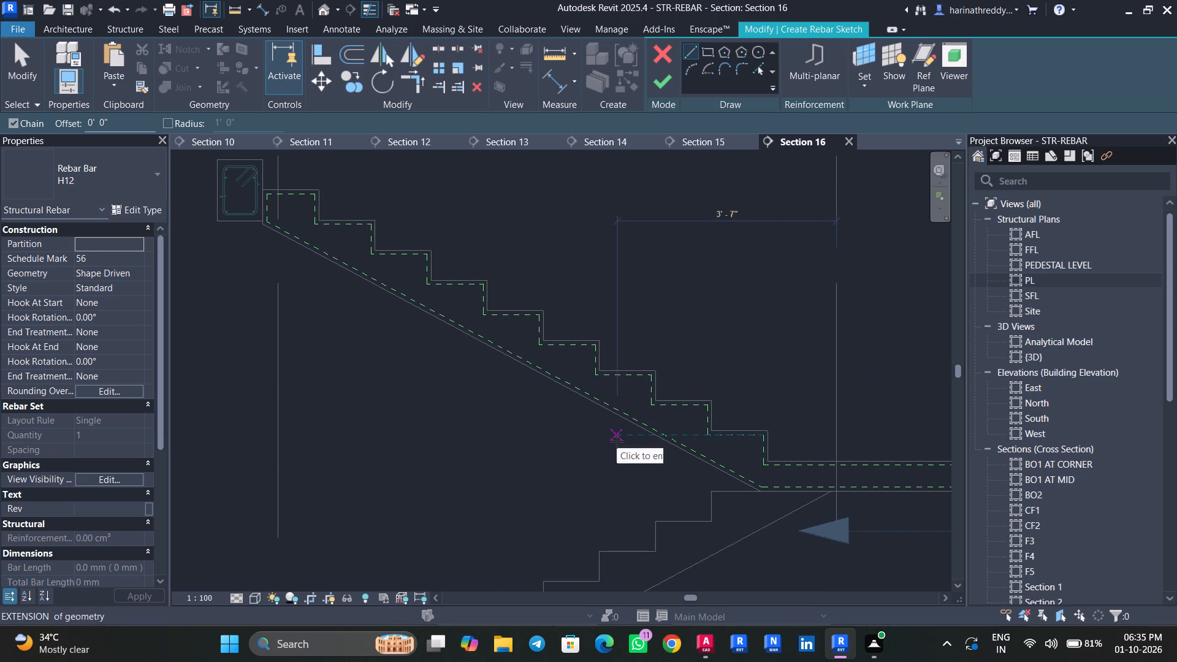
pyautogui.moveTo(593, 418); pyautogui.dragTo(379, 304, button='middle')
pyautogui.scroll(1, 379, 304)
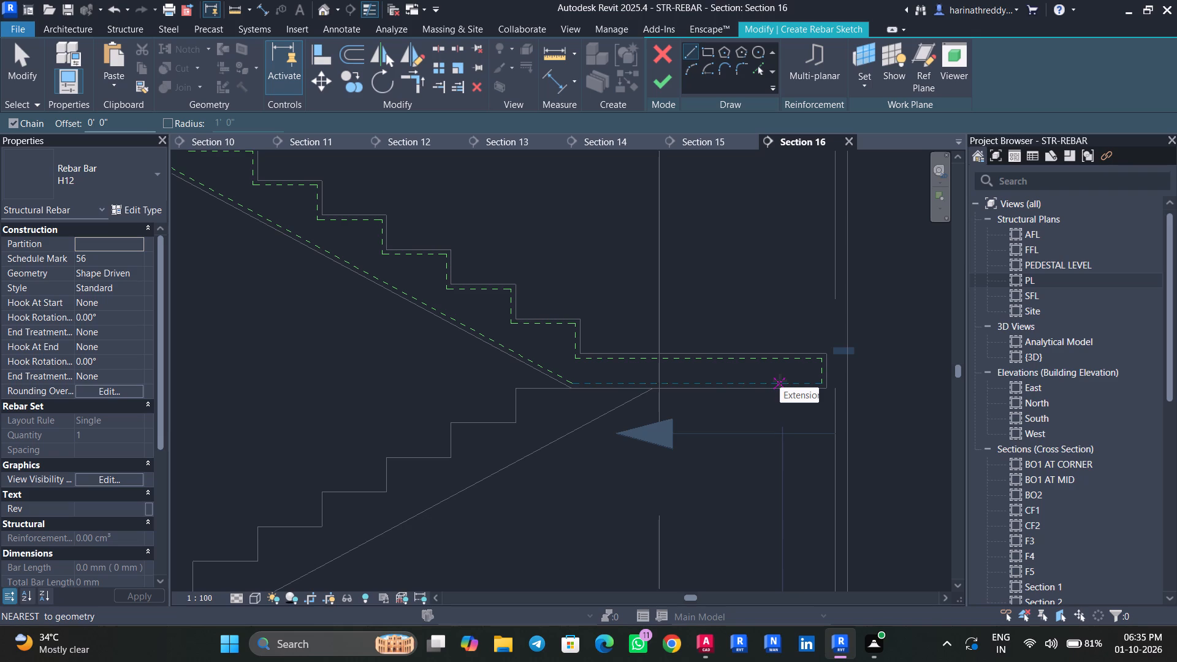
pyautogui.scroll(-1, 693, 405)
pyautogui.scroll(1, 693, 405)
pyautogui.scroll(-7, 693, 405)
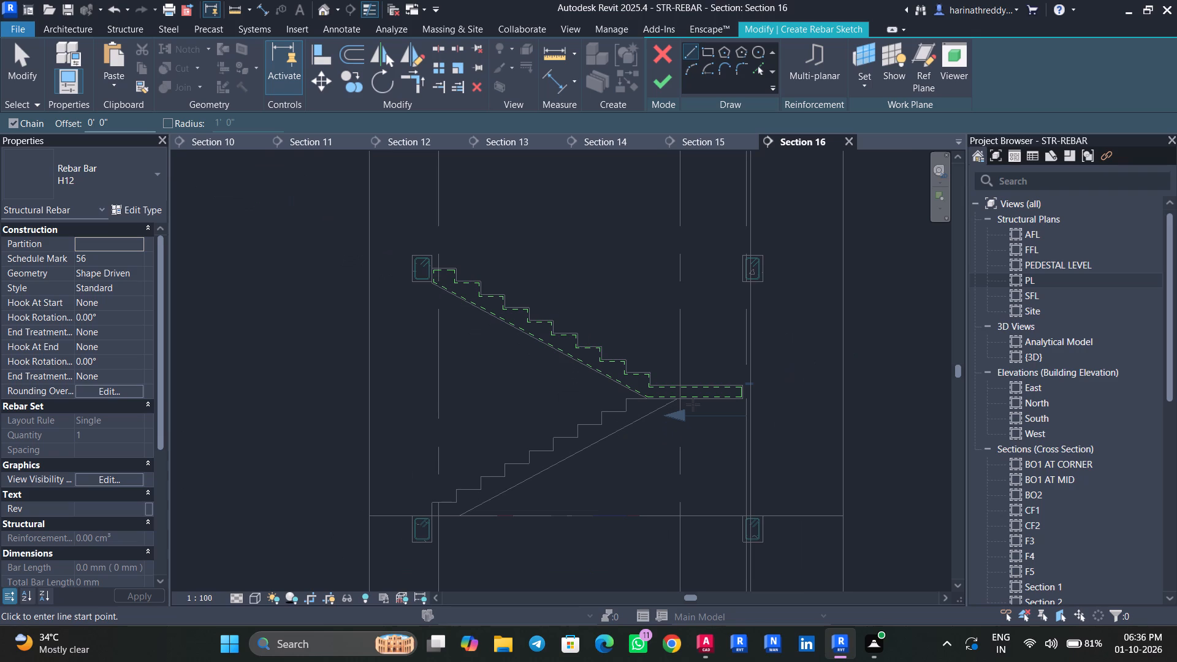
pyautogui.scroll(11, 728, 394)
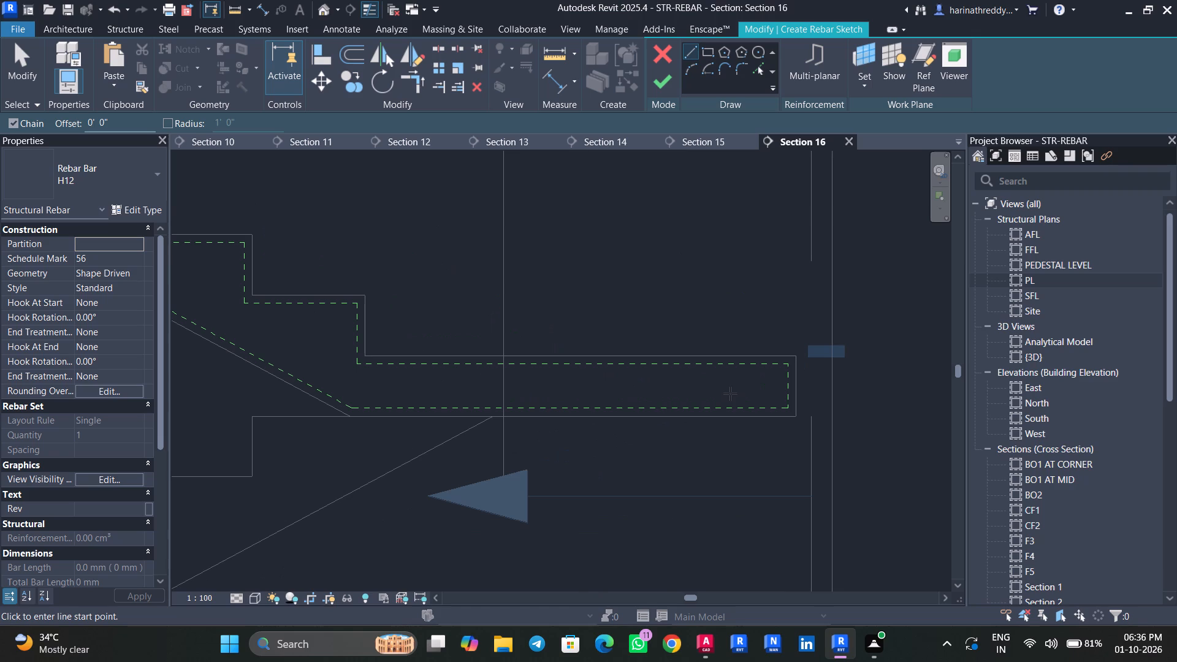
pyautogui.scroll(3, 781, 397)
pyautogui.click(794, 404)
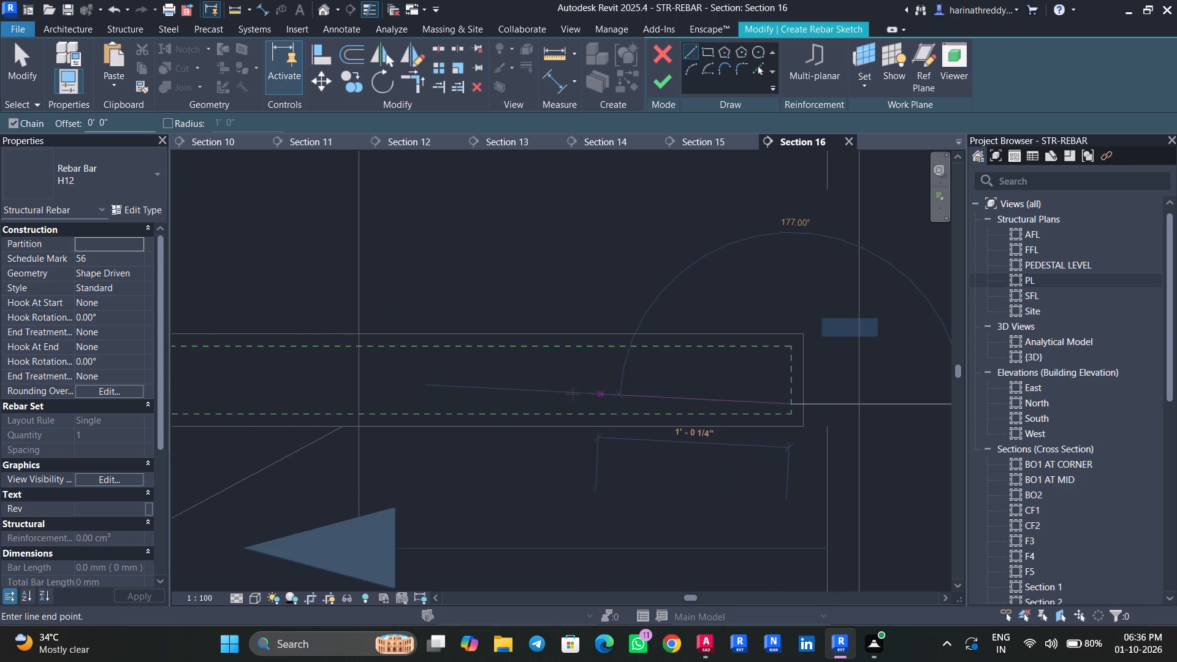
pyautogui.moveTo(498, 400); pyautogui.dragTo(803, 429, button='middle')
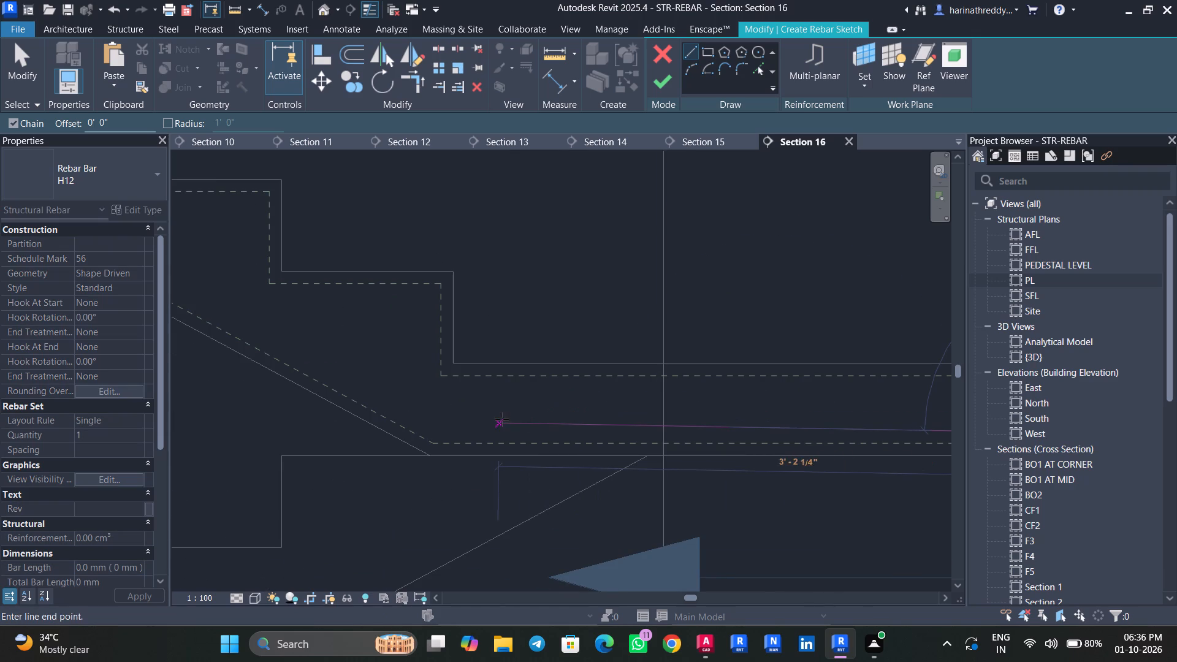
pyautogui.click(447, 425)
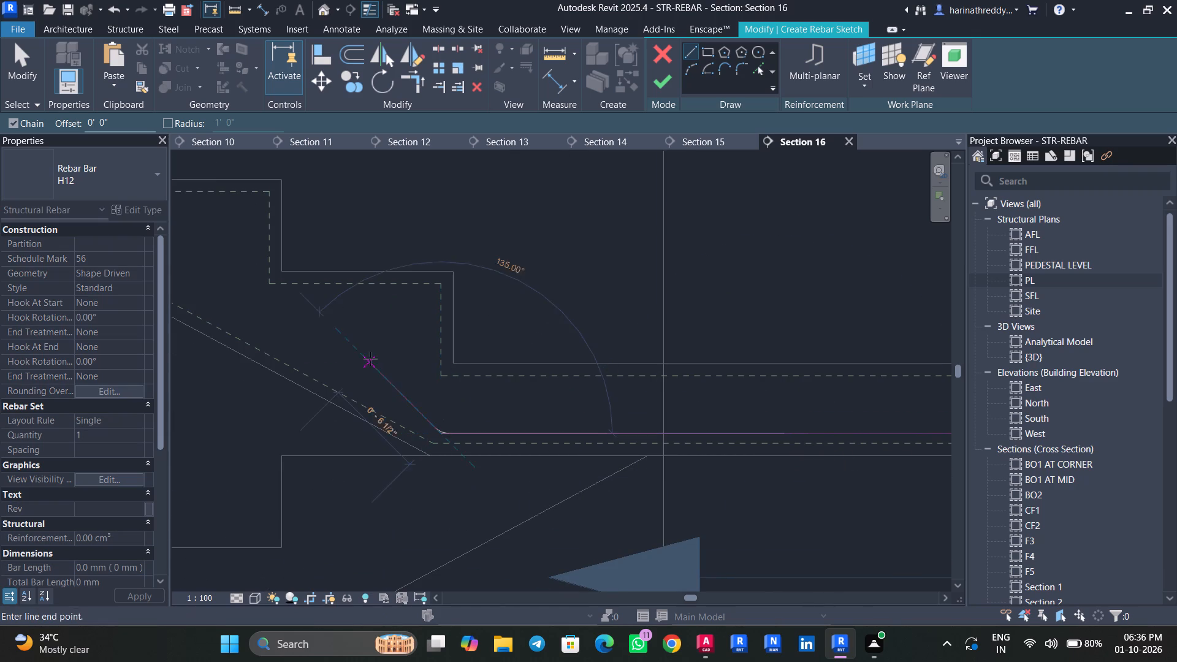
# Continue the bar up the upper flight, just above the soffit cover line, to the flight's end at the FFL beam.
pyautogui.moveTo(309, 352); pyautogui.dragTo(494, 402, button='middle')
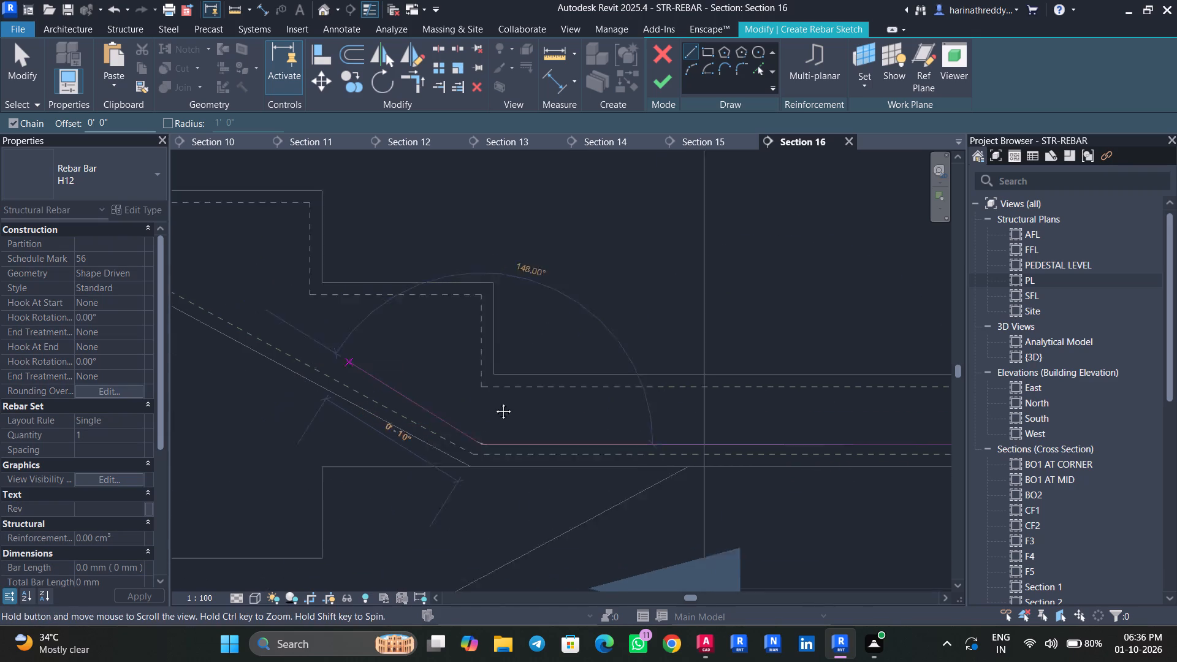
pyautogui.moveTo(494, 402); pyautogui.dragTo(564, 421, button='middle')
pyautogui.scroll(-6, 564, 422)
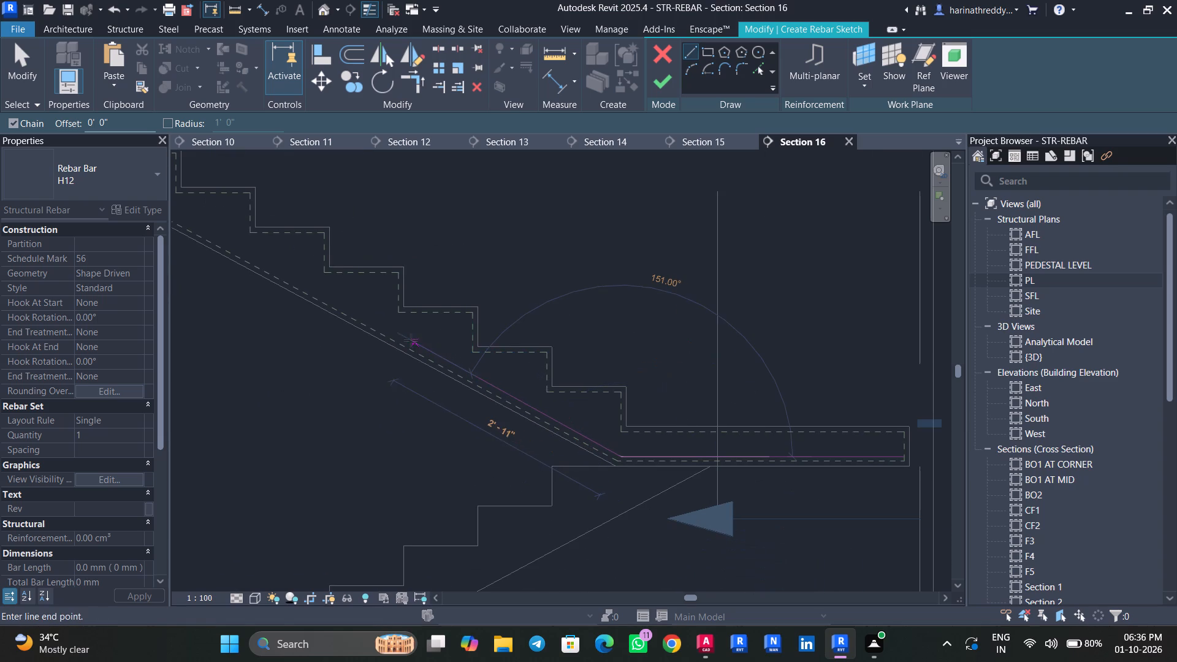
pyautogui.moveTo(406, 337); pyautogui.dragTo(782, 489, button='middle')
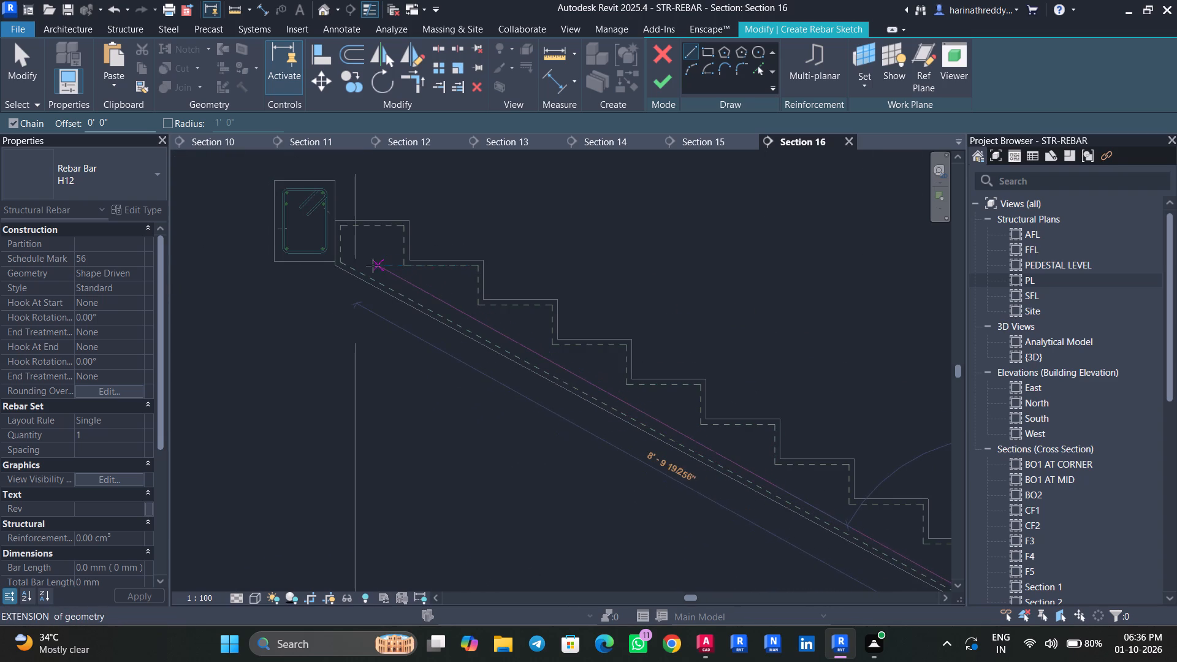
pyautogui.scroll(2, 362, 262)
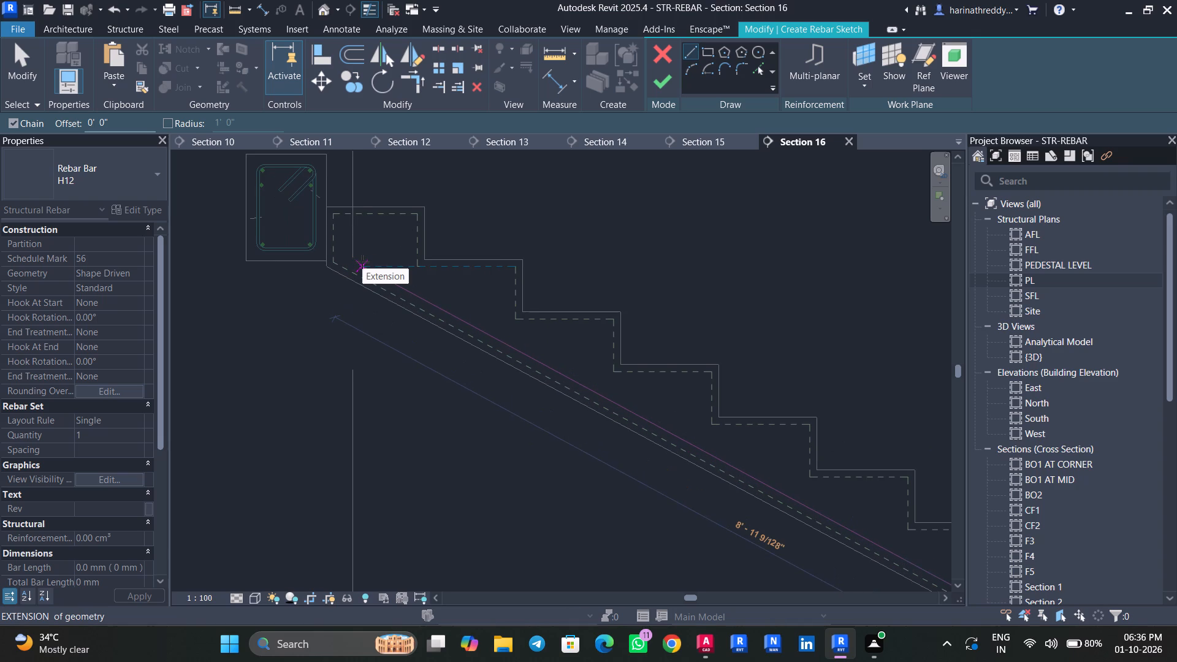
pyautogui.click(335, 232)
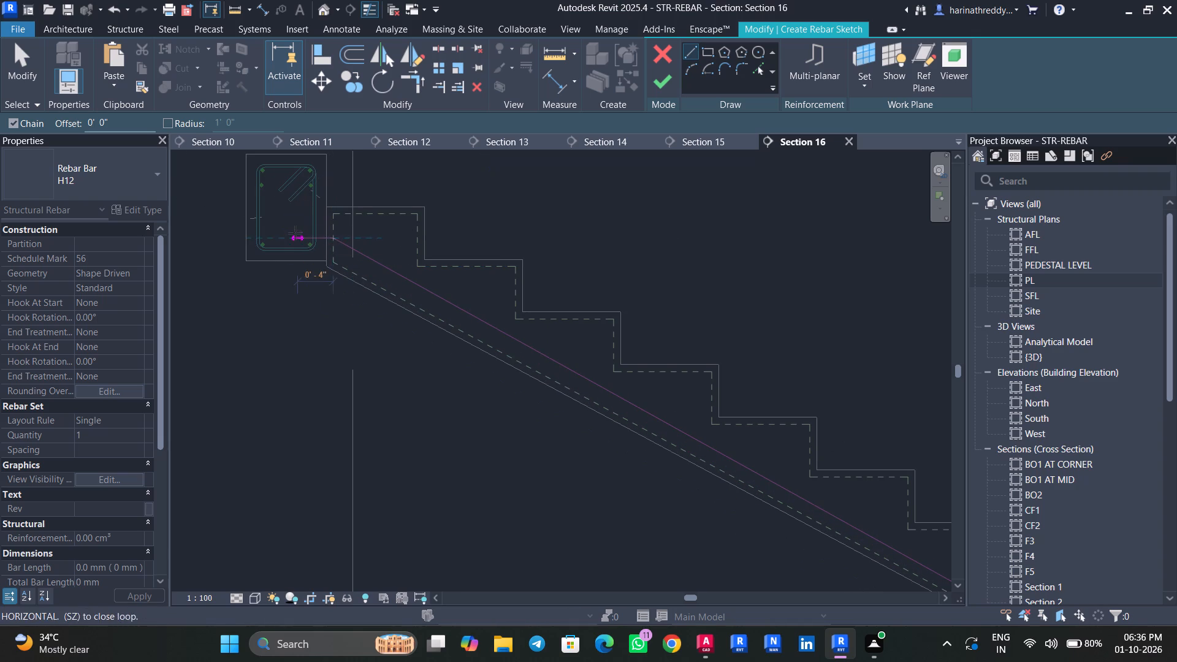
# Extend the bar horizontally about 8 5/8" into the FFL beam, reaching the far leg of its stirrup.
pyautogui.click(256, 235)
pyautogui.press('Escape')
pyautogui.press('Escape')
pyautogui.press('Escape')
pyautogui.press('Escape')
pyautogui.press('Escape')
pyautogui.press('Escape')
pyautogui.press('Escape')
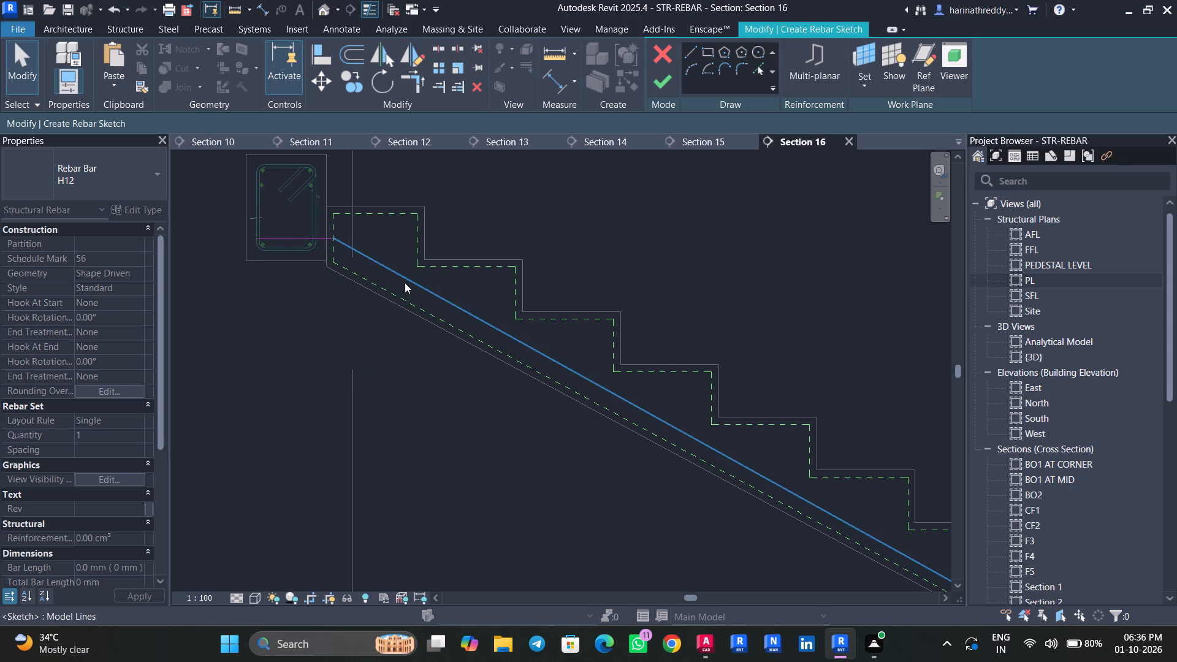
# Change the sketched staircase bar's type to H16 and finish its sketch.
pyautogui.click(405, 283)
pyautogui.press('Escape')
pyautogui.press('Escape')
pyautogui.press('Escape')
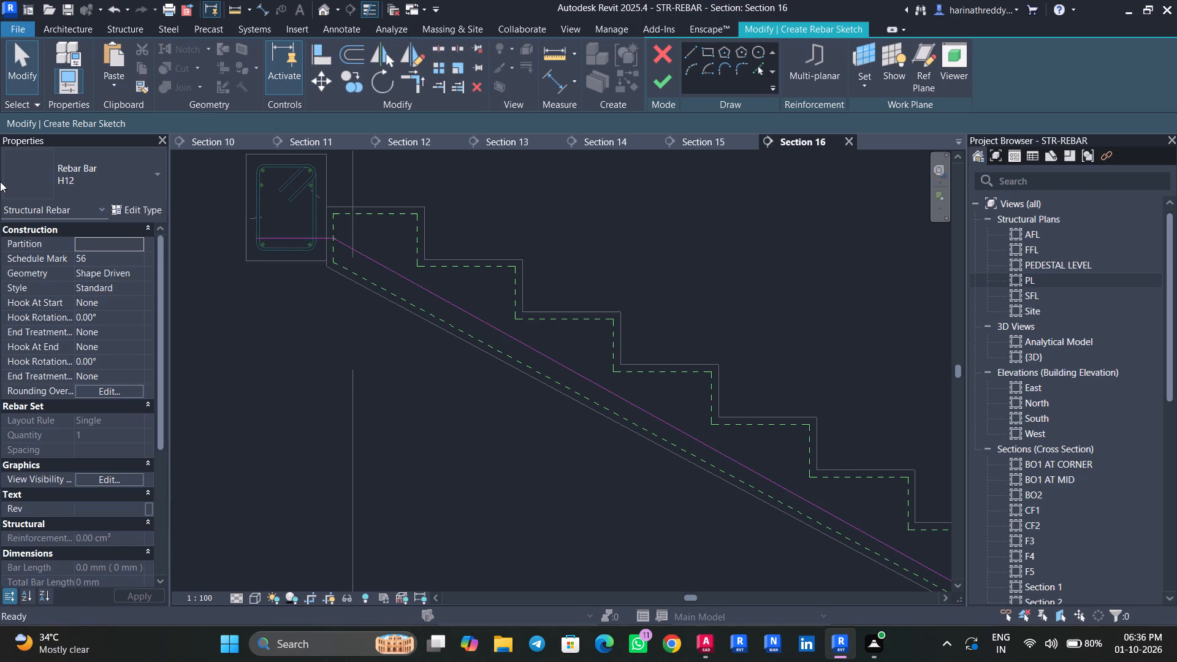
pyautogui.click(0, 183)
pyautogui.click(63, 180)
pyautogui.click(55, 314)
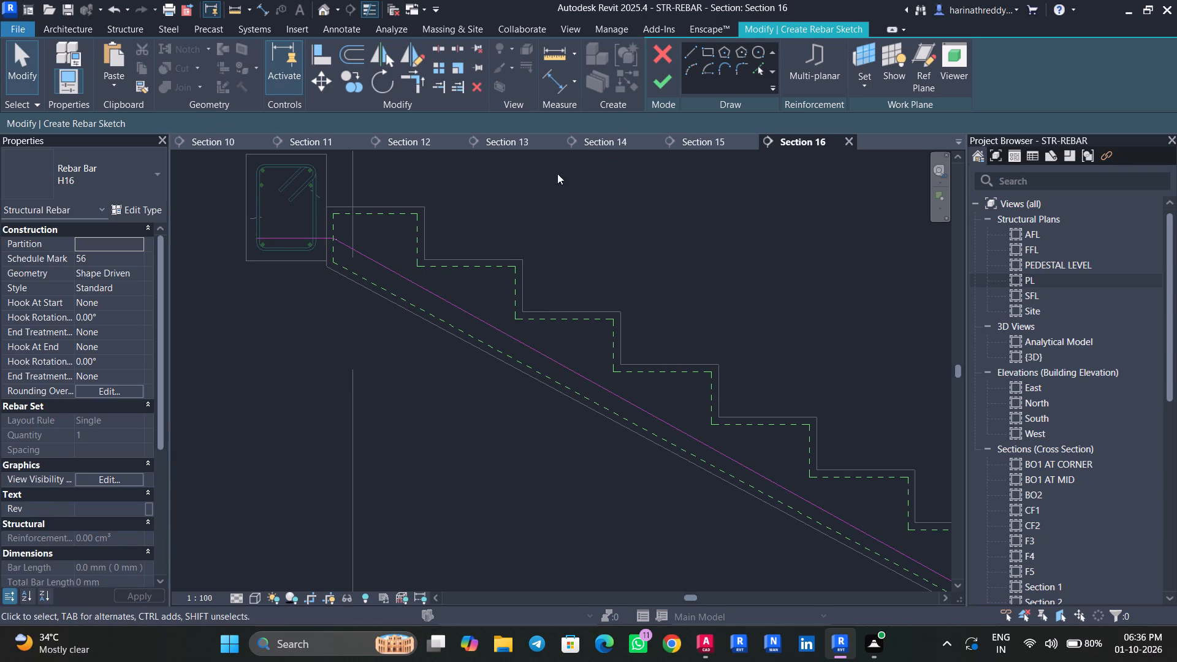
pyautogui.click(657, 78)
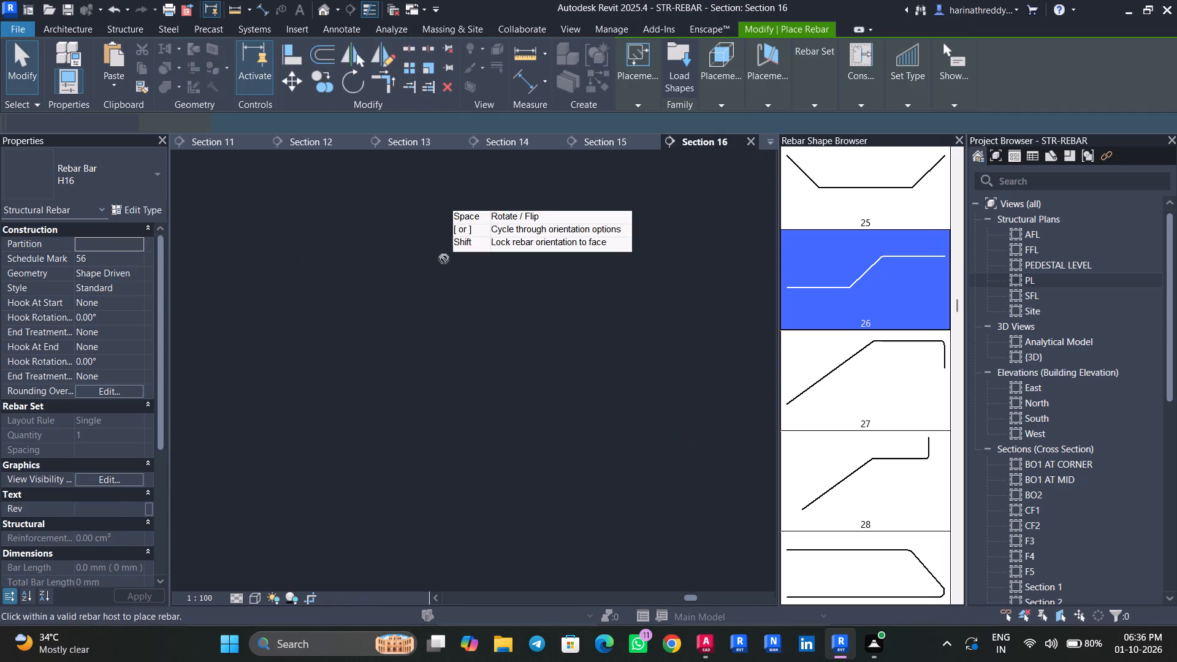
pyautogui.press('Escape')
pyautogui.press('Escape')
# Set the new H16 staircase bar's layout to Maximum Spacing at 150 mm.
pyautogui.click(403, 273)
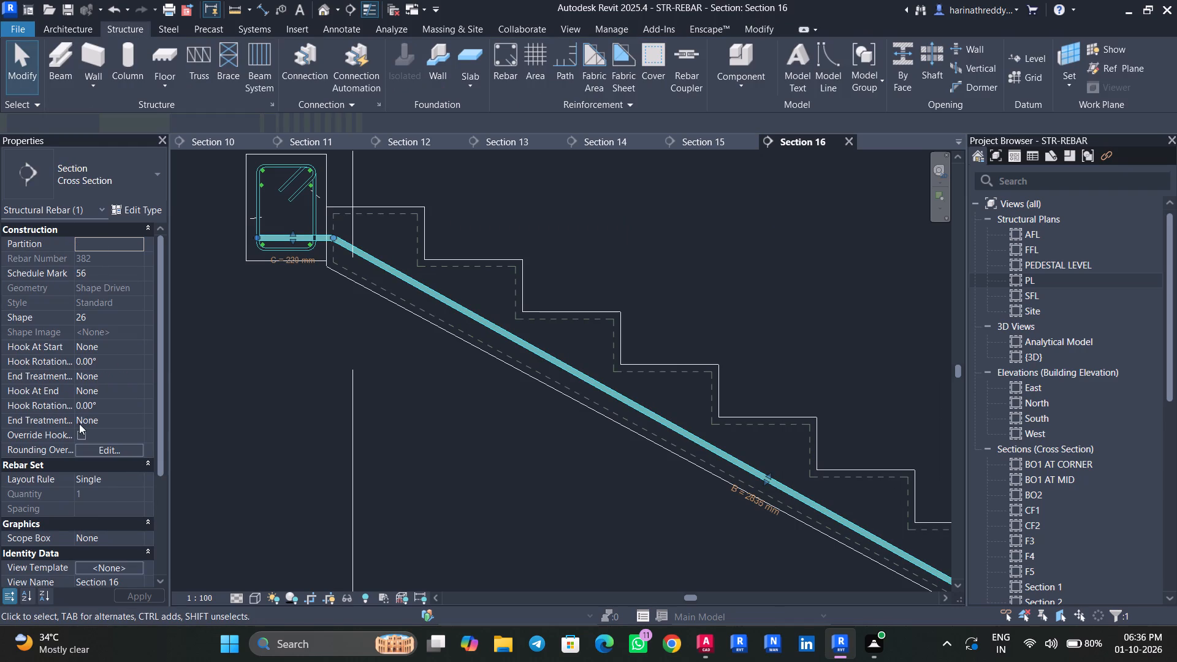
pyautogui.click(142, 476)
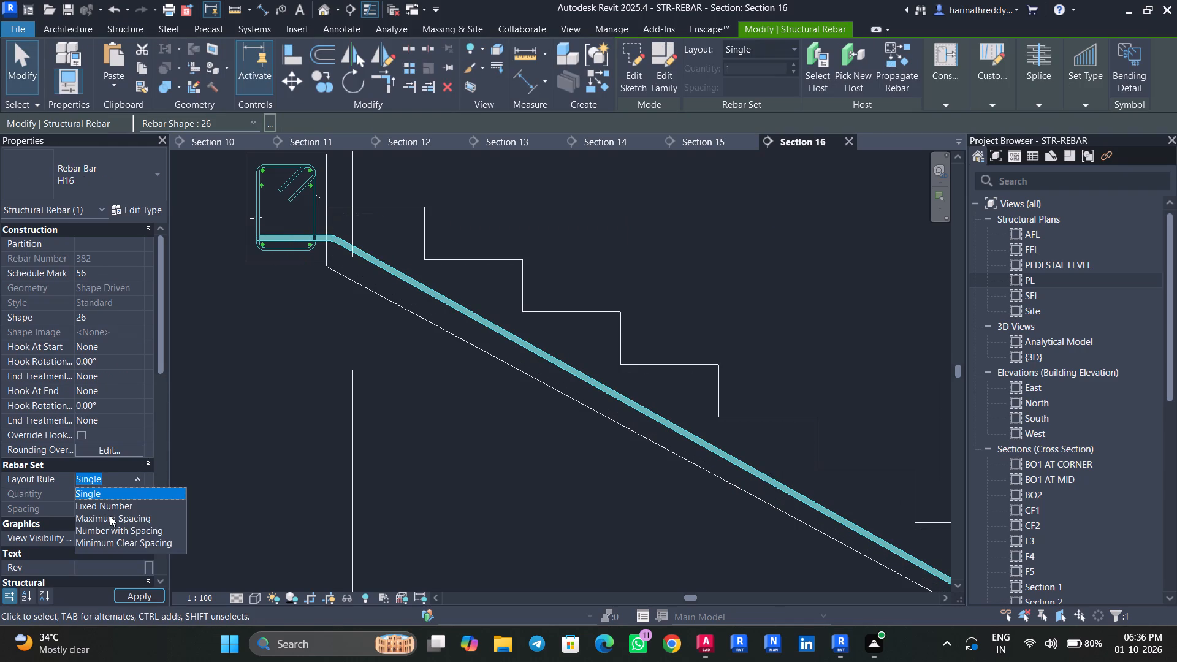
pyautogui.click(115, 519)
pyautogui.click(129, 508)
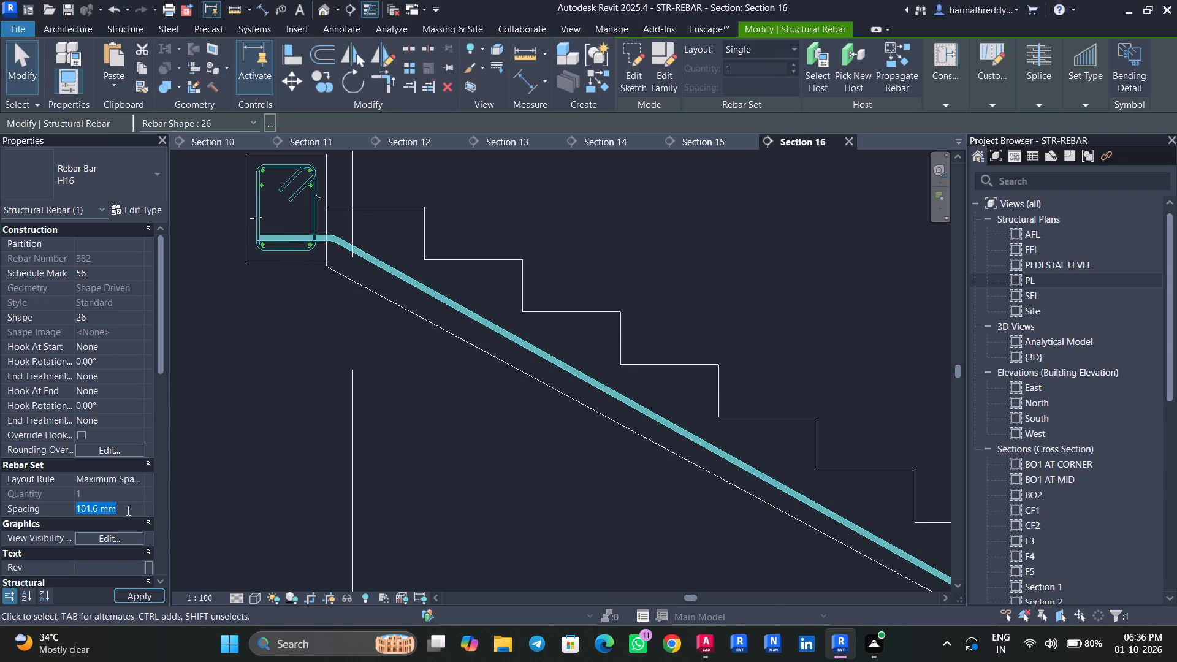
pyautogui.write('150')
pyautogui.press('Return')
pyautogui.press('Escape')
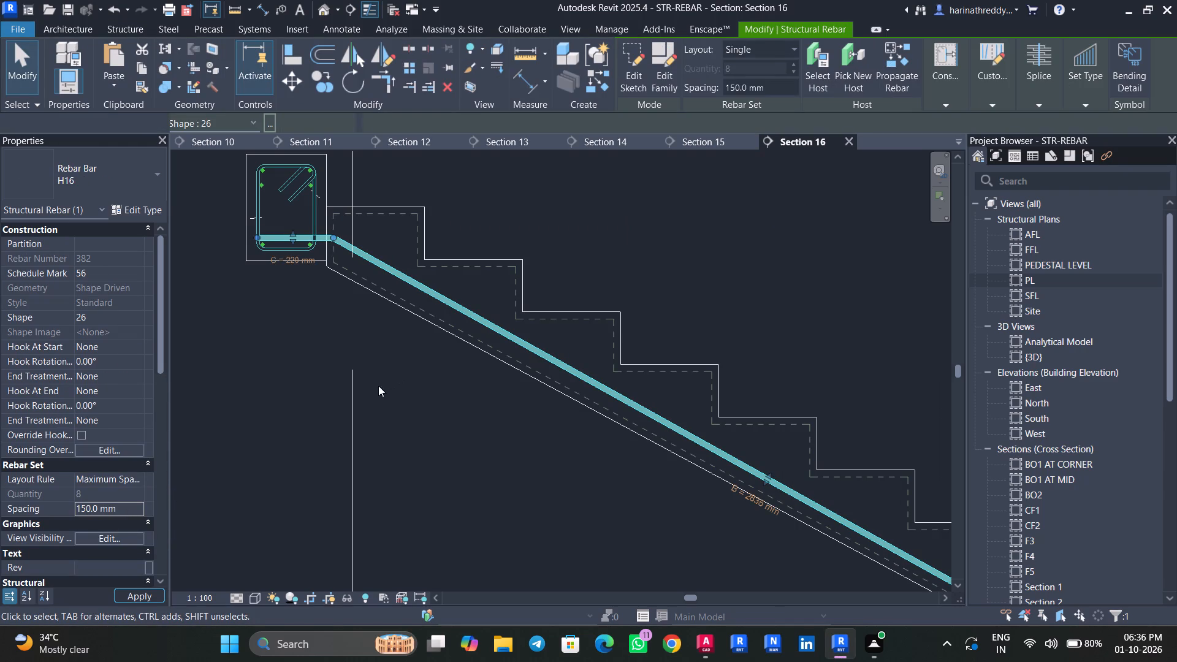
pyautogui.press('Escape')
pyautogui.press('Escape')
pyautogui.scroll(-3, 390, 413)
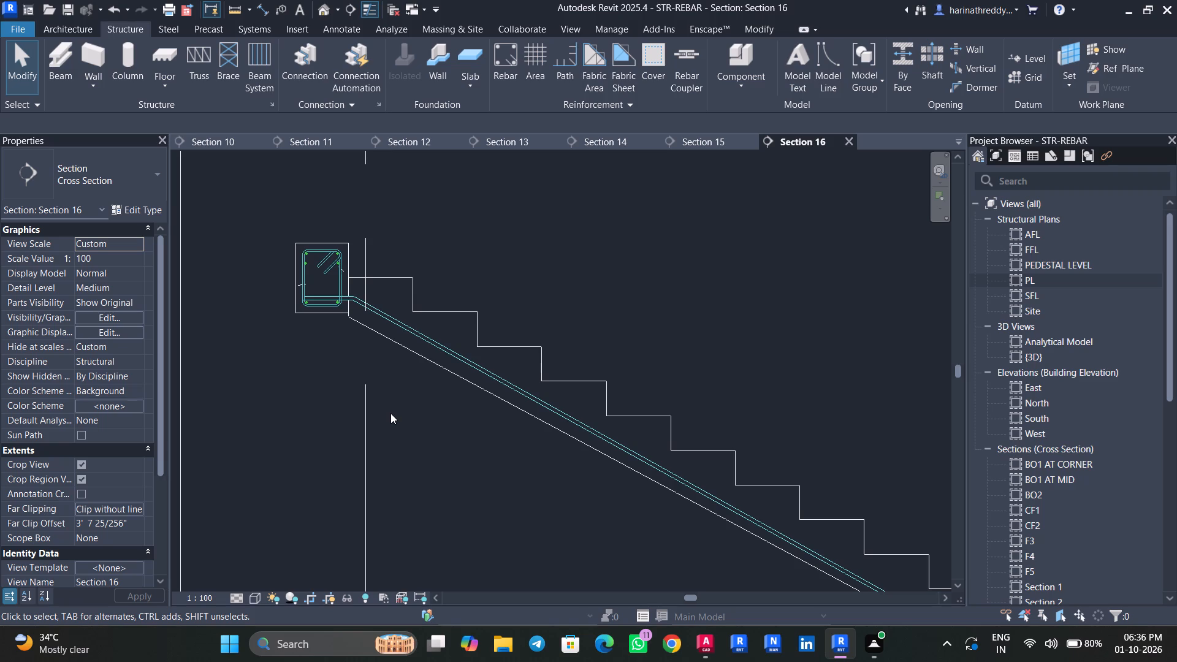
pyautogui.press('Escape')
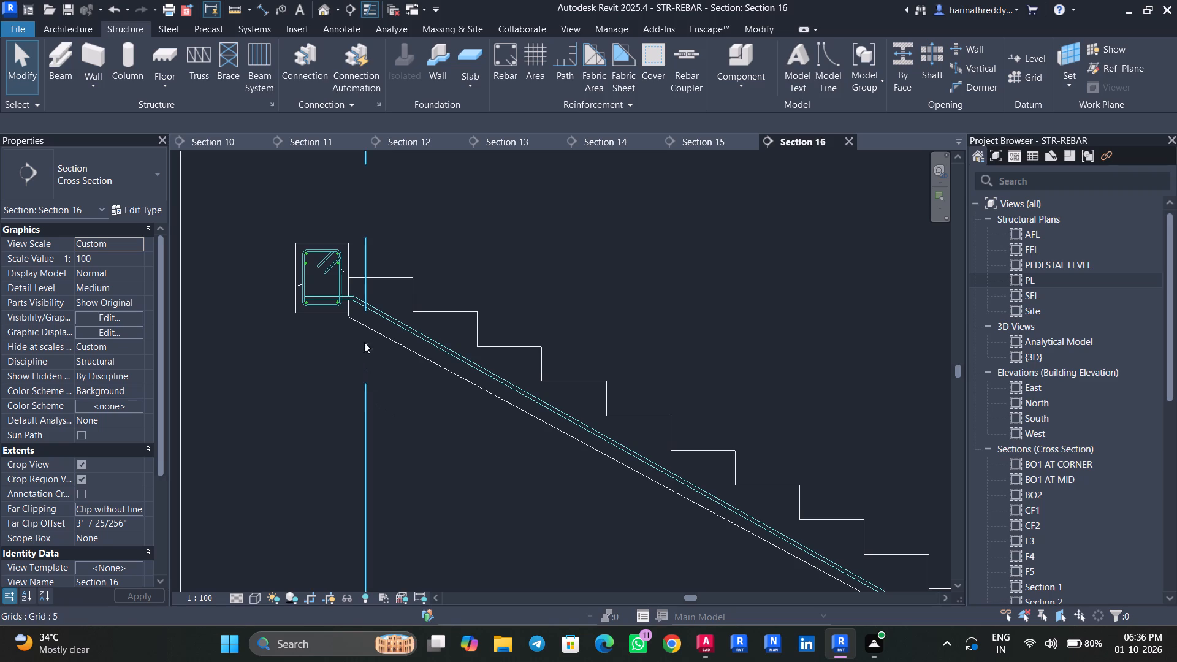
pyautogui.press('Escape')
# Reshape the bar's upper end so its bend sits at the FFL beam stirrup's near leg and segment C is about 155 mm, inside the stirrup.
pyautogui.click(373, 305)
pyautogui.scroll(6, 324, 296)
pyautogui.moveTo(329, 292); pyautogui.dragTo(348, 266)
pyautogui.moveTo(329, 268); pyautogui.dragTo(331, 268)
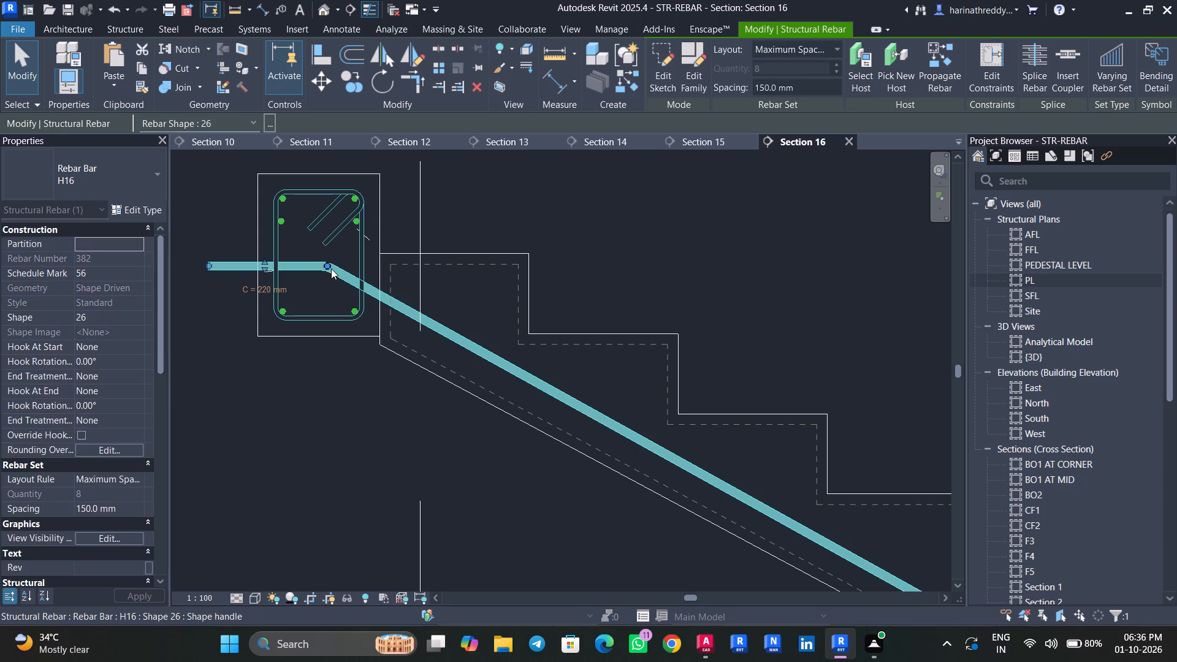
pyautogui.moveTo(331, 268); pyautogui.dragTo(368, 264)
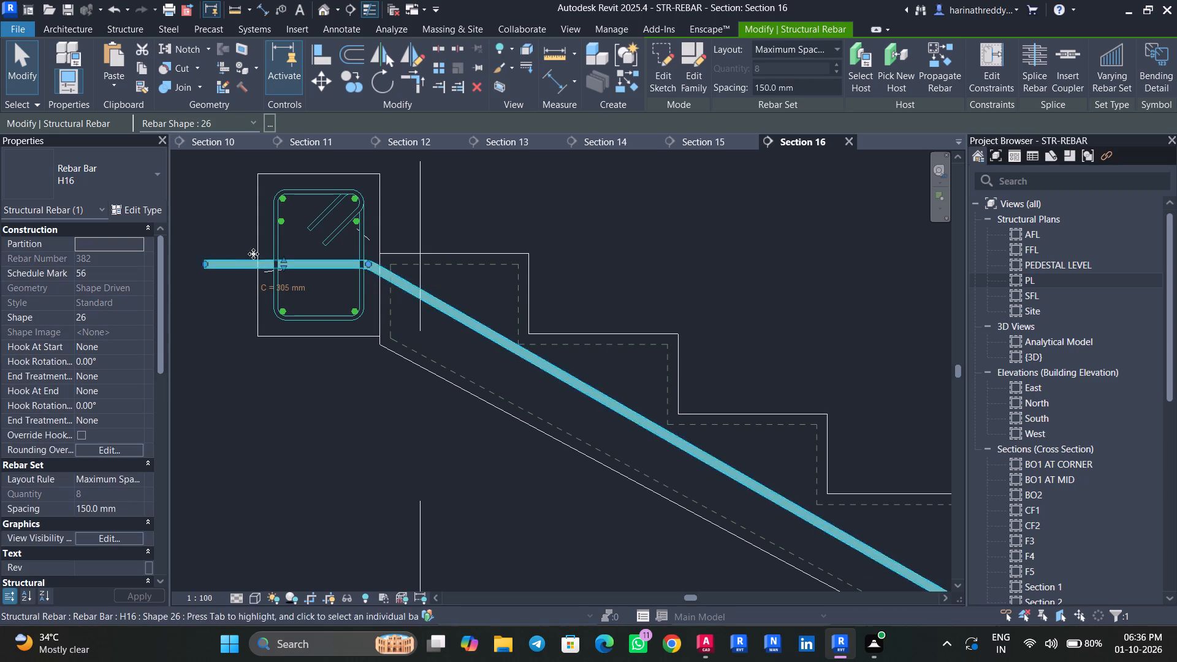
pyautogui.moveTo(204, 262); pyautogui.dragTo(282, 262)
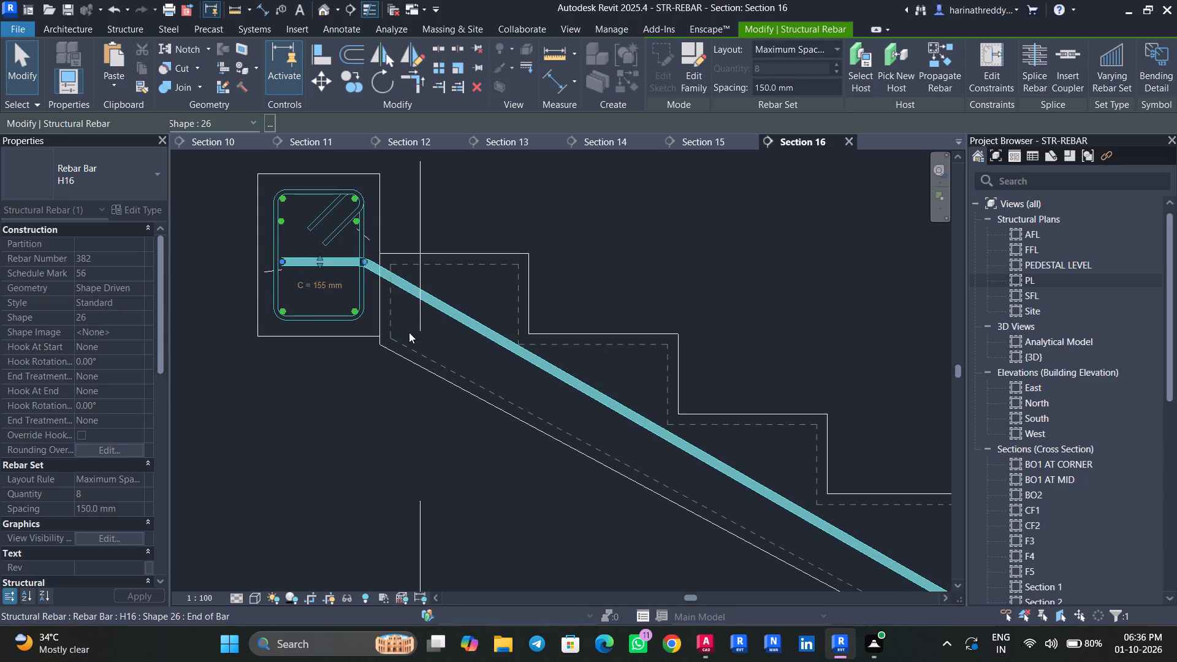
# Lower the bar's inclined segment toward the soffit cover line and move its upper bend back to the beam stirrup's near leg.
pyautogui.scroll(-6, 533, 379)
pyautogui.moveTo(756, 501); pyautogui.dragTo(753, 506)
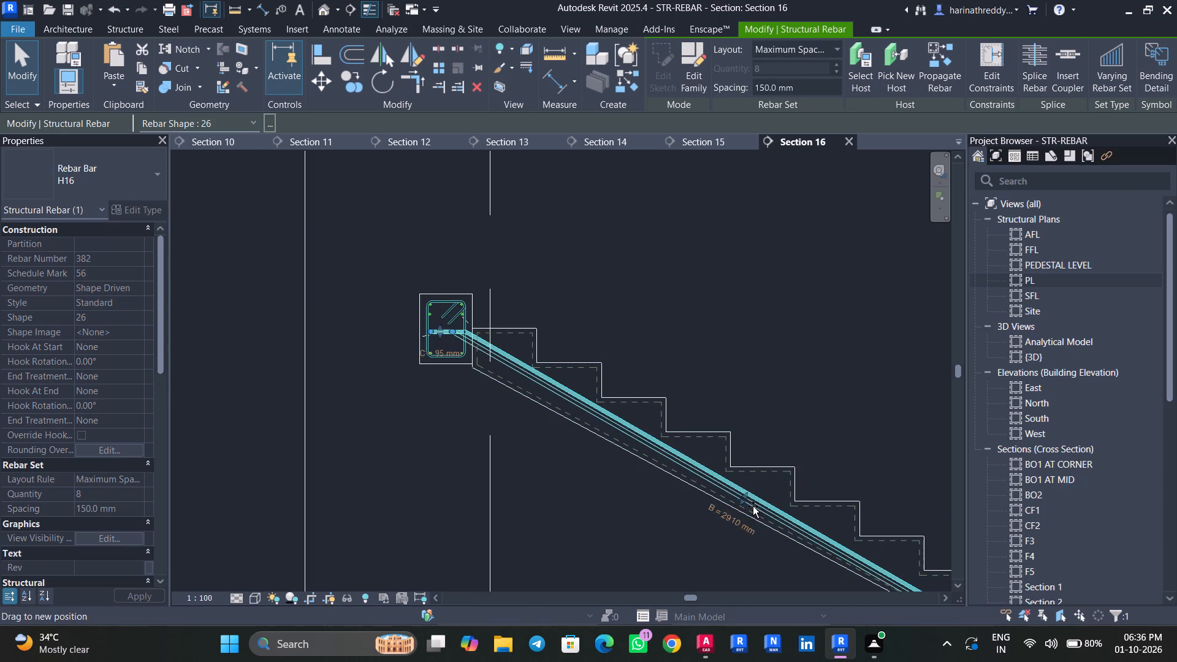
pyautogui.moveTo(753, 506); pyautogui.dragTo(752, 508)
pyautogui.scroll(4, 456, 343)
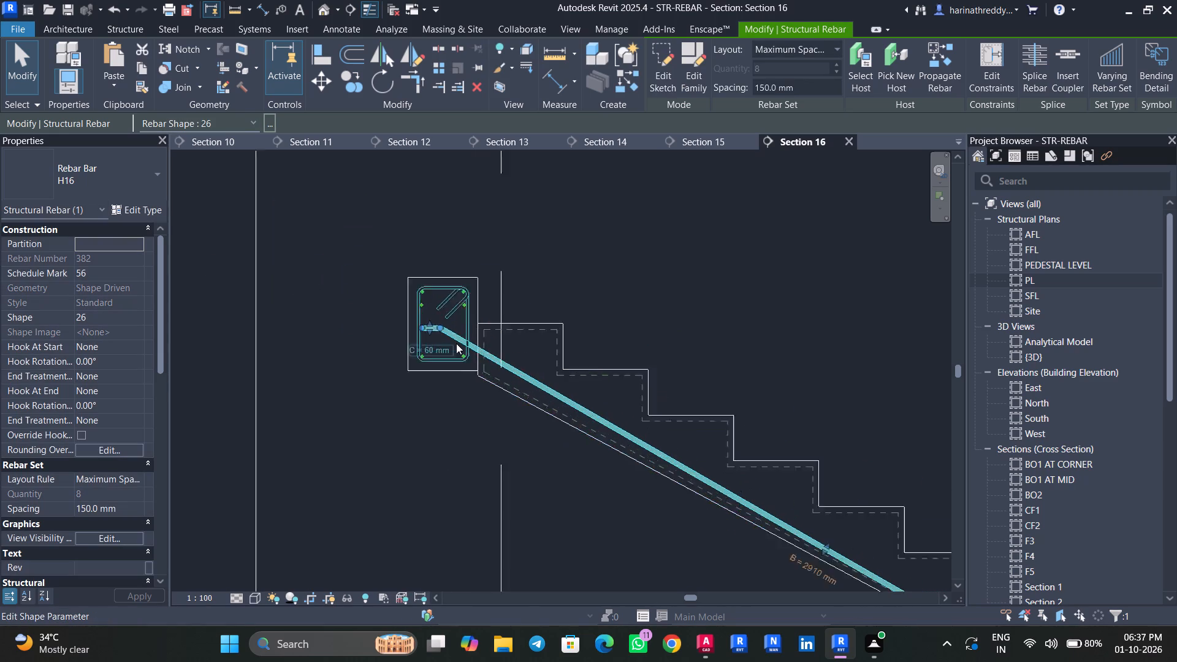
pyautogui.scroll(2, 456, 343)
pyautogui.moveTo(431, 316); pyautogui.dragTo(477, 319)
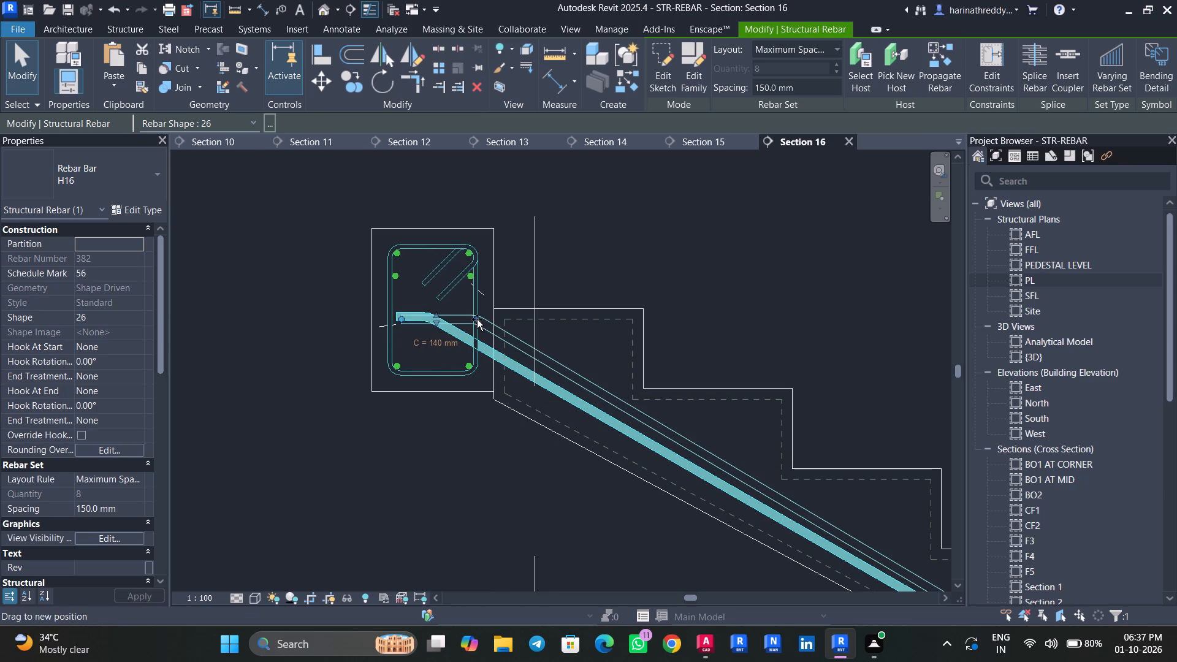
pyautogui.moveTo(477, 319); pyautogui.dragTo(476, 324)
# Adjust the bar's lower bend and horizontal landing segment beneath the bottom step, making segment A about 1065 mm.
pyautogui.scroll(-3, 485, 381)
pyautogui.scroll(1, 485, 381)
pyautogui.scroll(-4, 485, 381)
pyautogui.moveTo(601, 458); pyautogui.dragTo(429, 393, button='middle')
pyautogui.moveTo(632, 444); pyautogui.dragTo(363, 370, button='middle')
pyautogui.moveTo(602, 547); pyautogui.dragTo(608, 542)
pyautogui.moveTo(742, 545); pyautogui.dragTo(747, 547)
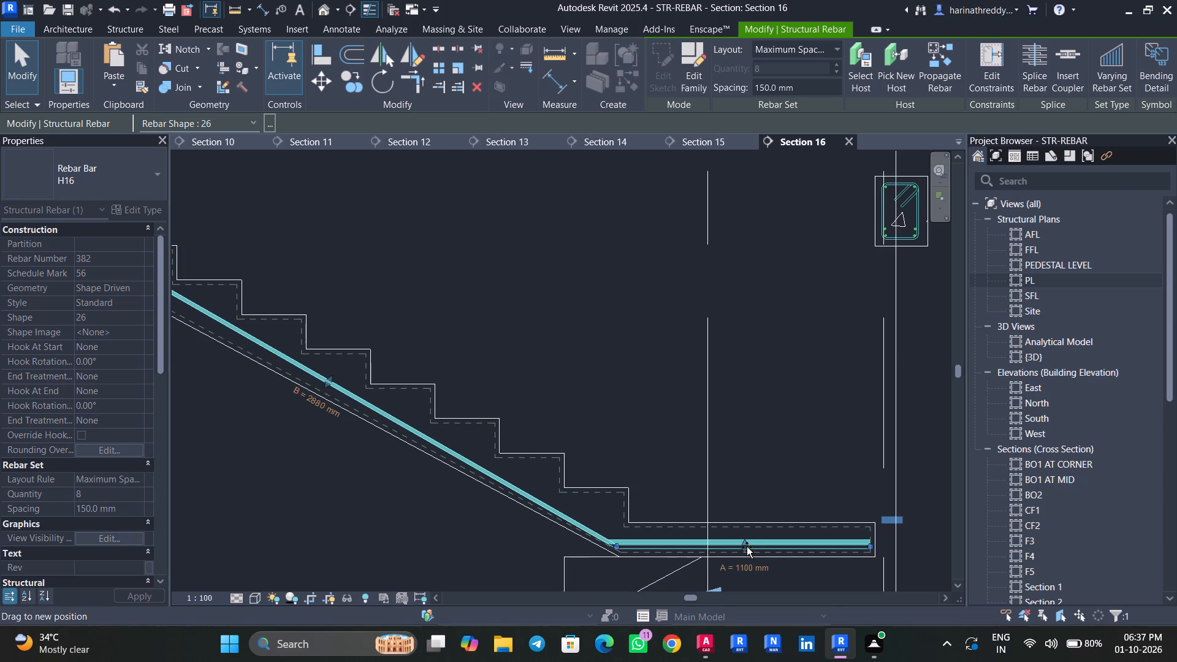
pyautogui.moveTo(747, 547); pyautogui.dragTo(752, 547)
pyautogui.moveTo(774, 534); pyautogui.dragTo(715, 506, button='middle')
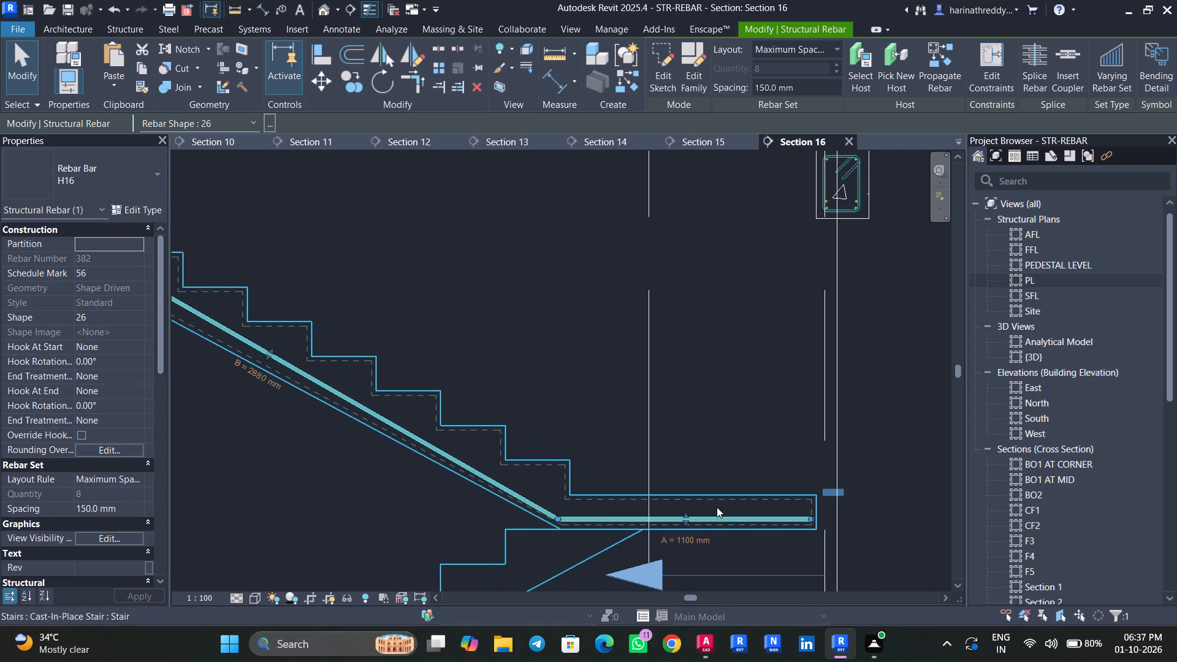
pyautogui.scroll(4, 562, 522)
pyautogui.moveTo(556, 516); pyautogui.dragTo(569, 519)
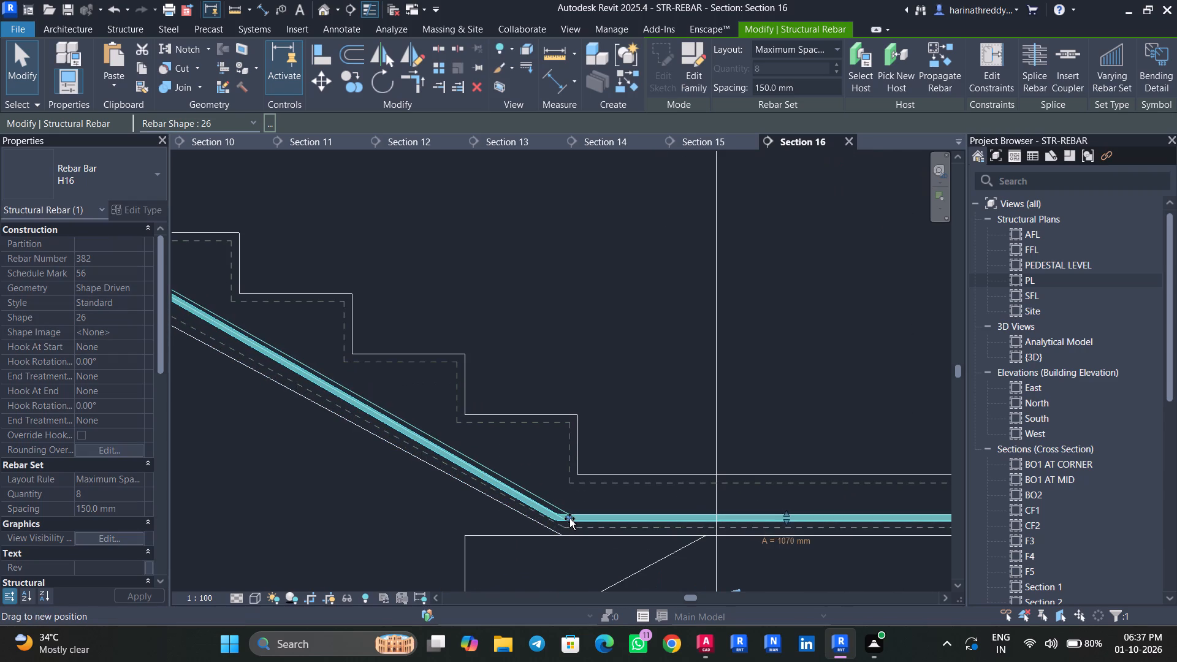
pyautogui.moveTo(569, 519); pyautogui.dragTo(570, 519)
pyautogui.scroll(-7, 570, 519)
pyautogui.moveTo(405, 488); pyautogui.dragTo(427, 502, button='middle')
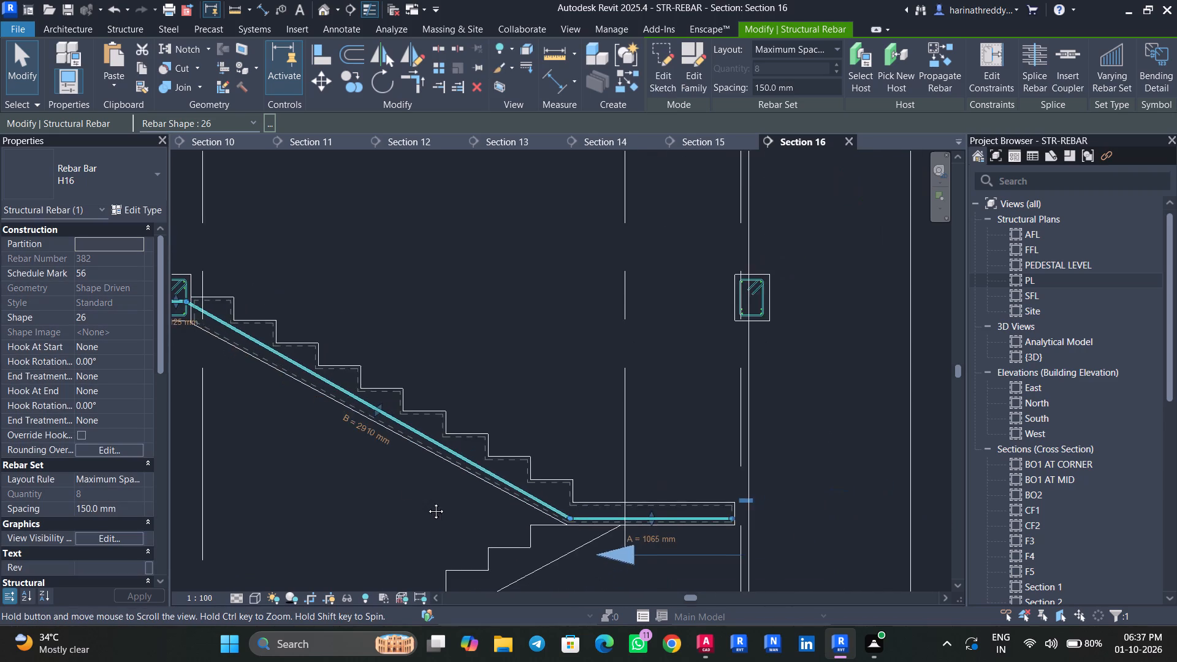
pyautogui.moveTo(427, 502); pyautogui.dragTo(648, 563, button='middle')
pyautogui.scroll(-1, 648, 563)
pyautogui.scroll(9, 425, 406)
pyautogui.scroll(-1, 442, 422)
pyautogui.scroll(1, 442, 422)
pyautogui.moveTo(457, 447); pyautogui.dragTo(369, 473, button='middle')
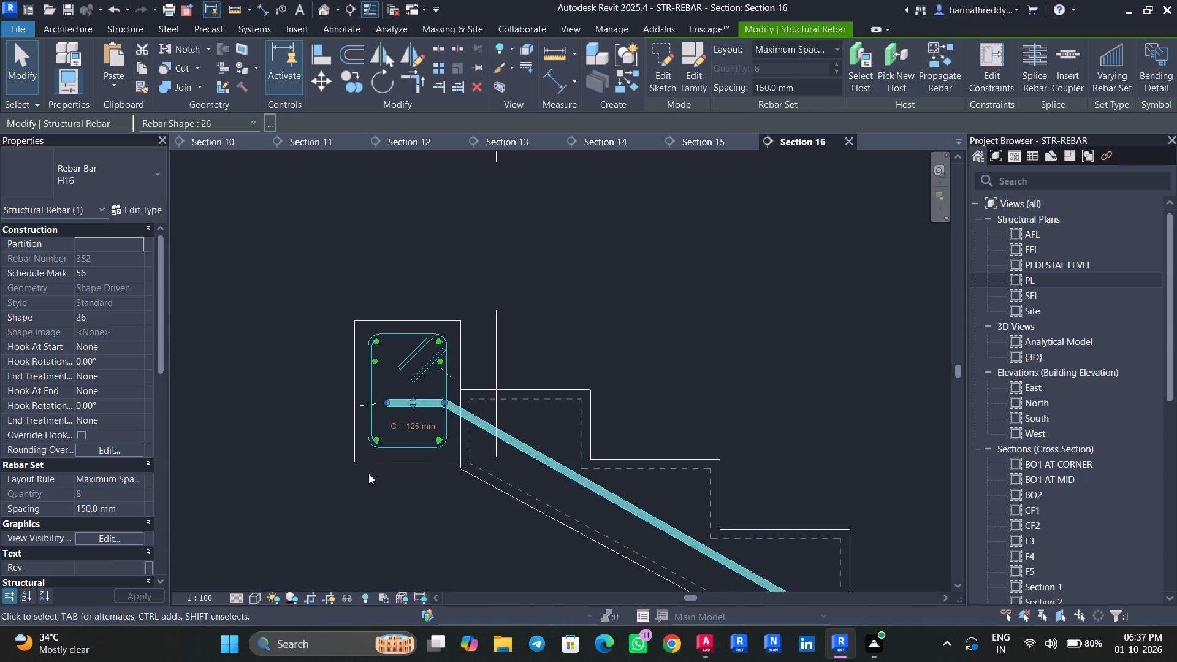
pyautogui.press('Escape')
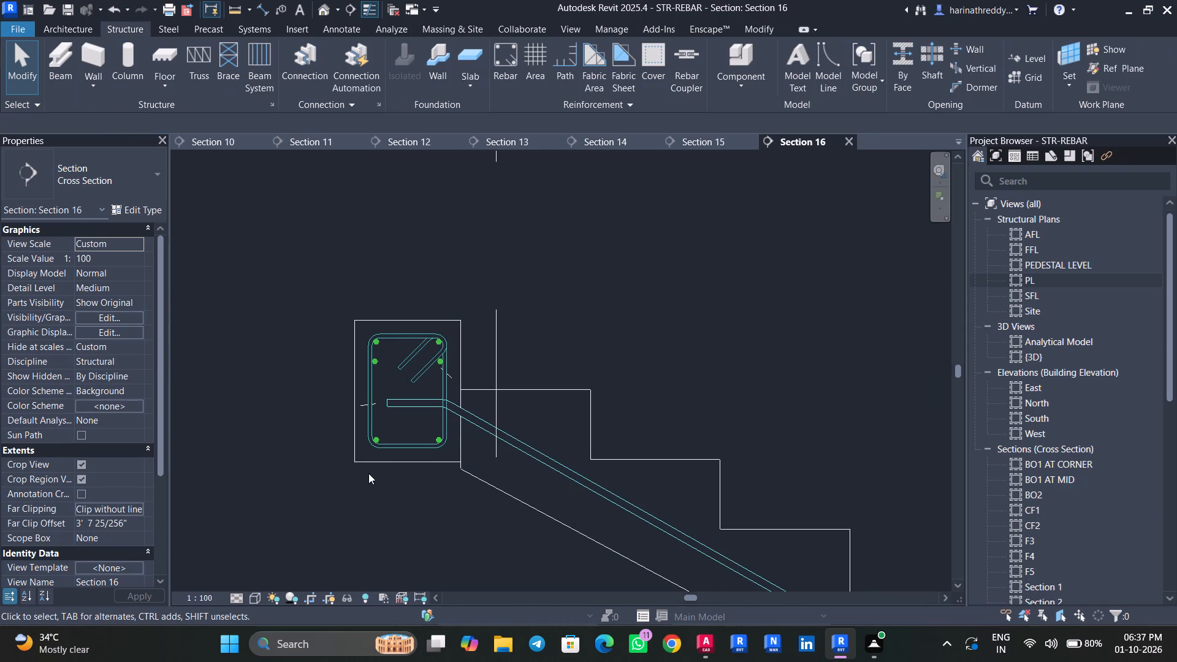
# Reselect the H16 bar set and shift its inclined segment slightly closer to the upper flight's soffit cover line.
pyautogui.scroll(-7, 382, 487)
pyautogui.moveTo(382, 487); pyautogui.dragTo(375, 416, button='middle')
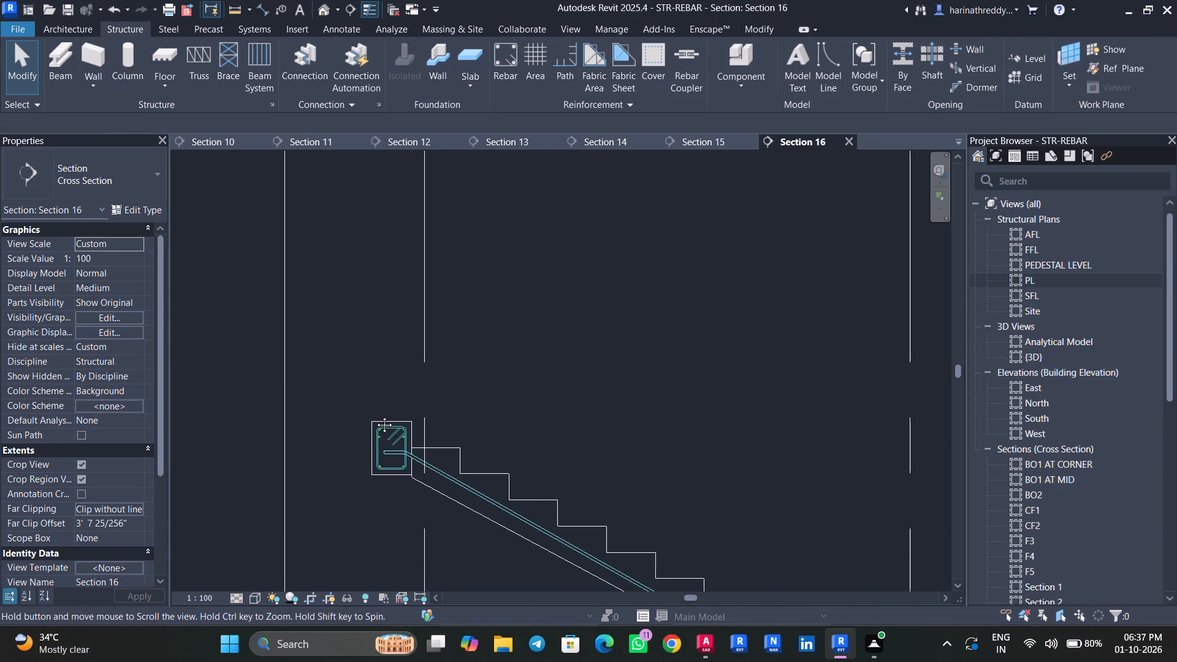
pyautogui.moveTo(375, 416); pyautogui.dragTo(360, 324, button='middle')
pyautogui.click(524, 371)
pyautogui.scroll(5, 524, 371)
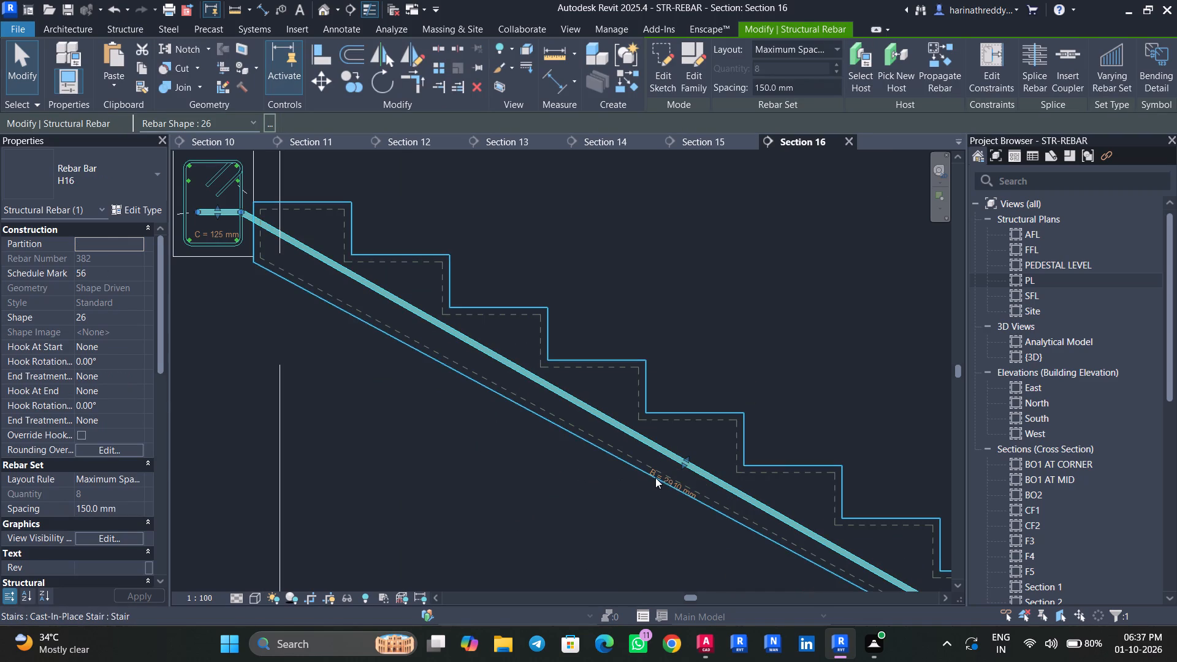
pyautogui.moveTo(681, 462); pyautogui.dragTo(676, 473)
# Reposition the bar's lower bend just above the landing's bottom cover line, making inclined segment B about 2965 mm.
pyautogui.scroll(-5, 576, 482)
pyautogui.moveTo(607, 505); pyautogui.dragTo(369, 405, button='middle')
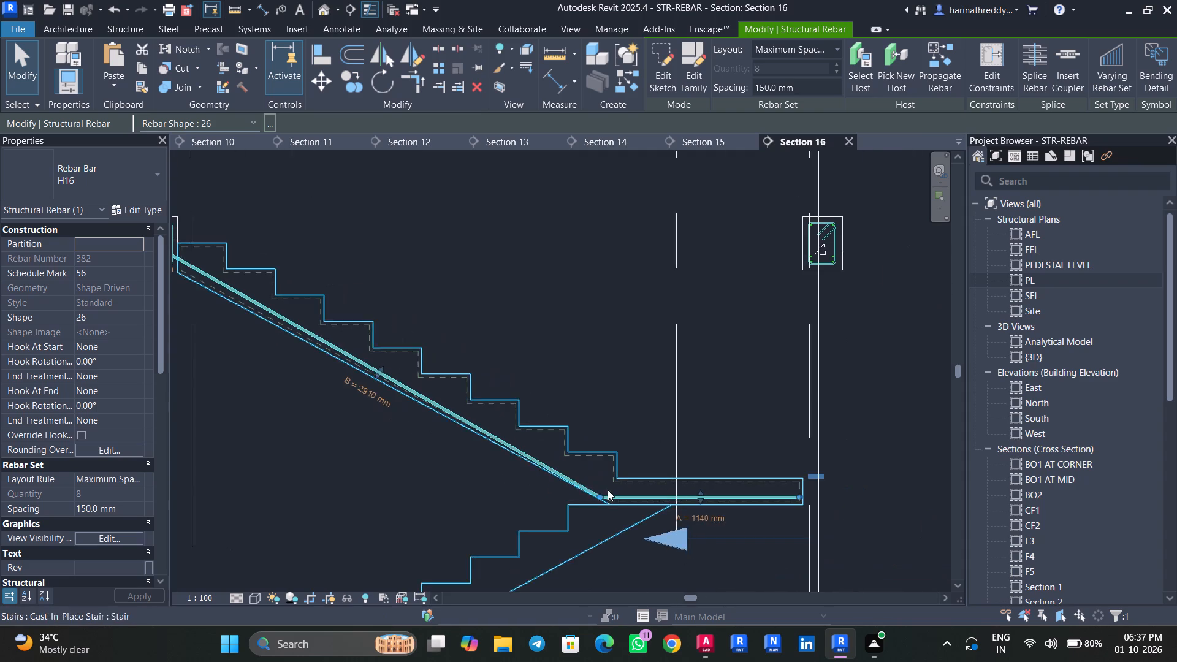
pyautogui.scroll(9, 611, 493)
pyautogui.moveTo(584, 501); pyautogui.dragTo(596, 495)
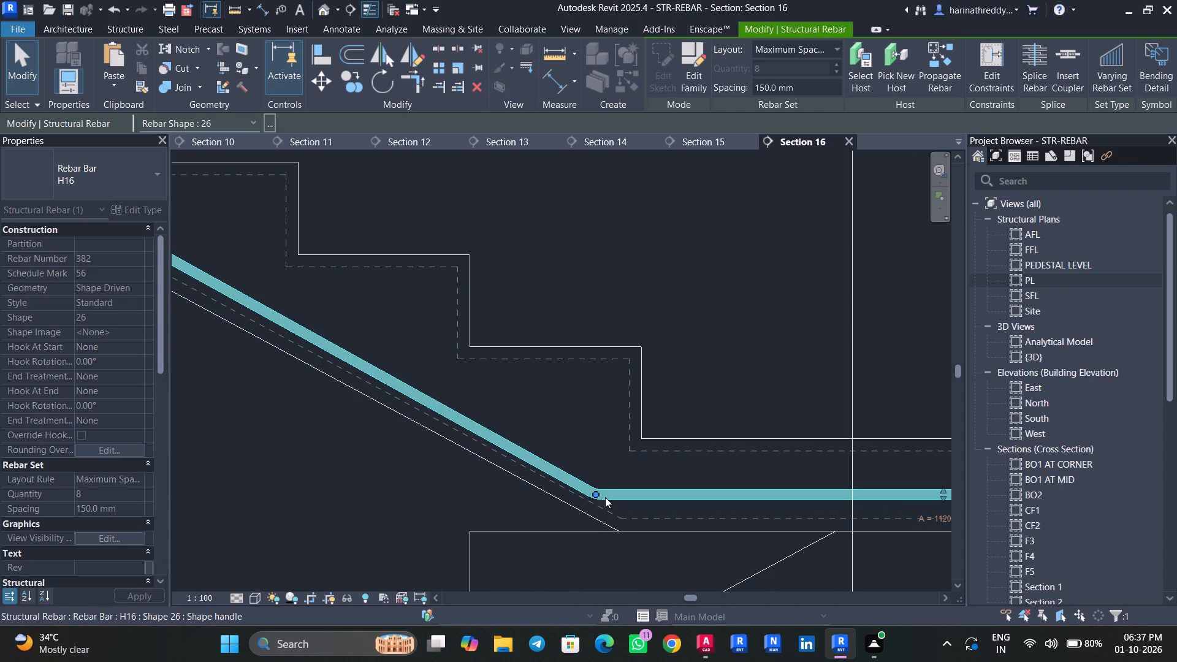
pyautogui.moveTo(597, 492); pyautogui.dragTo(625, 506)
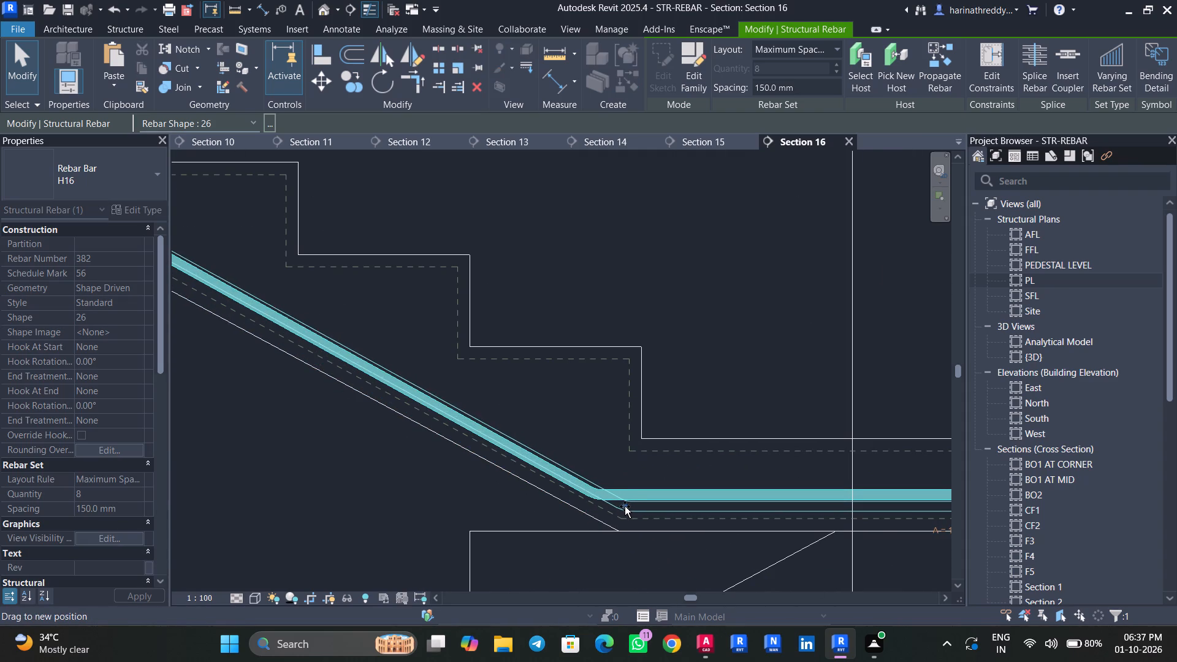
pyautogui.moveTo(625, 506); pyautogui.dragTo(624, 506)
# Lower the bar's short horizontal segment in the FFL beam slightly, making segment C about 15 mm.
pyautogui.scroll(-5, 623, 502)
pyautogui.moveTo(529, 504); pyautogui.dragTo(725, 561, button='middle')
pyautogui.moveTo(508, 489); pyautogui.dragTo(704, 623, button='middle')
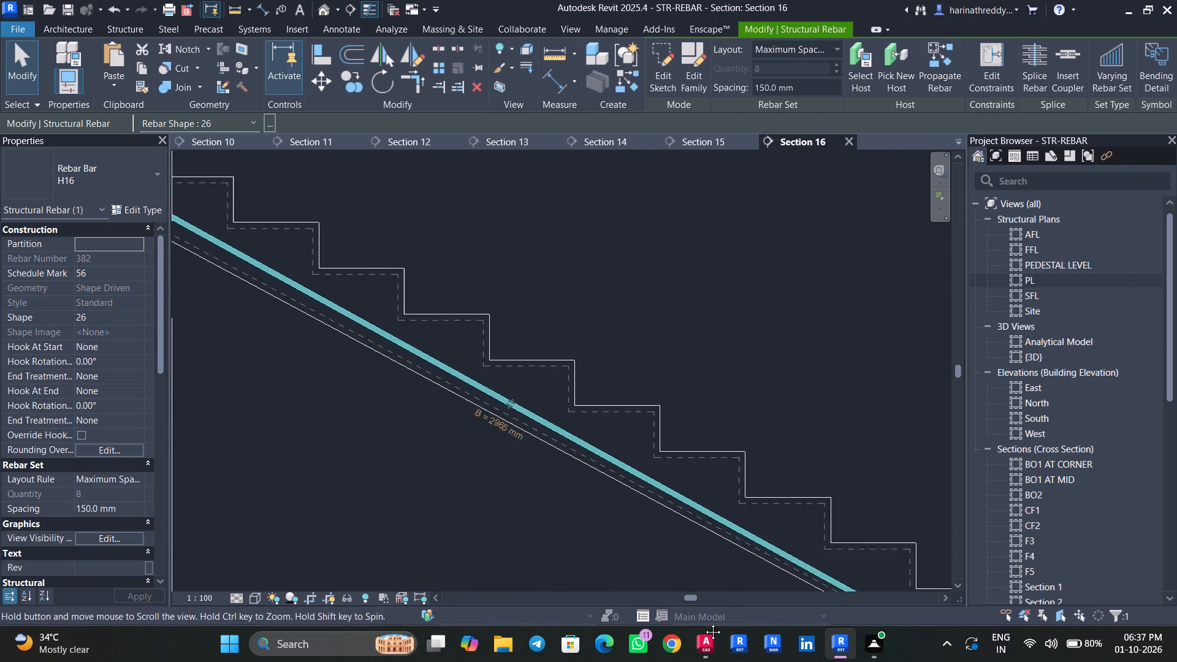
pyautogui.moveTo(704, 623); pyautogui.dragTo(712, 625, button='middle')
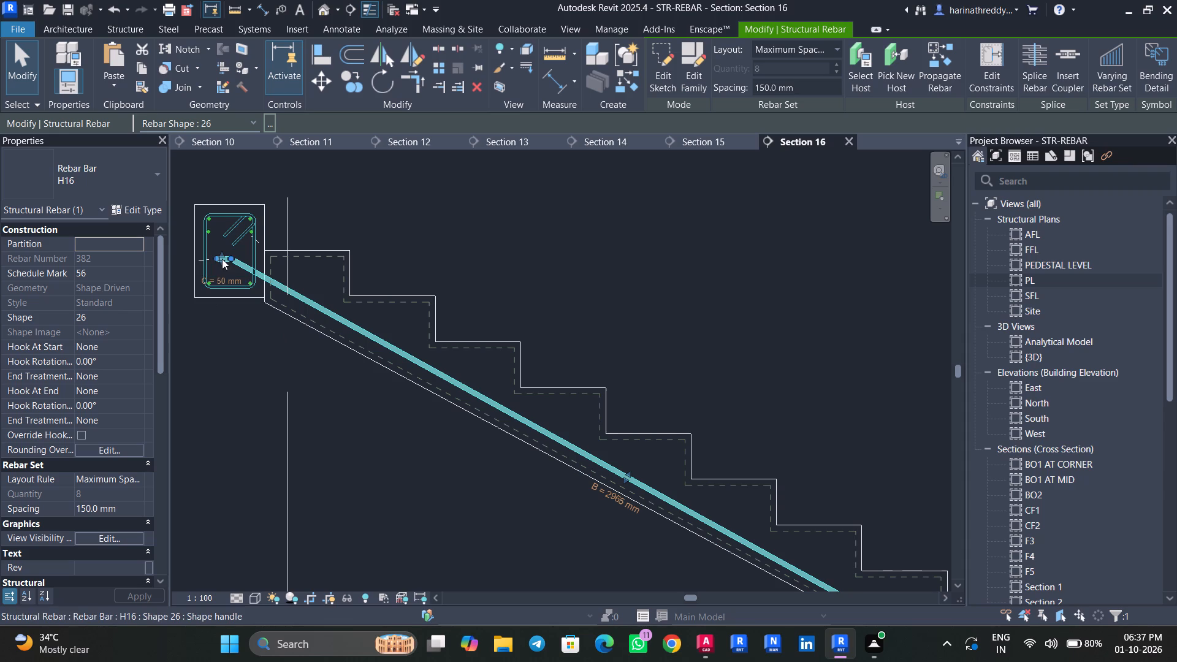
pyautogui.click(221, 263)
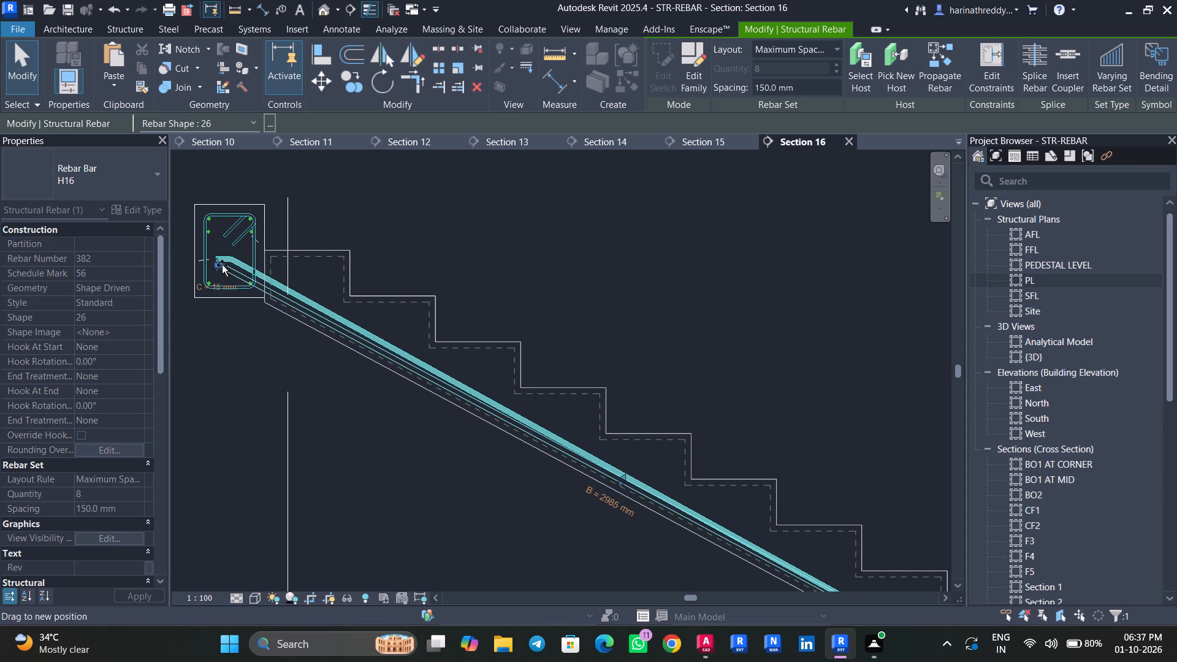
# Extend the bar's horizontal end past the FFL beam stirrup's far leg, making segment C about 75 mm.
pyautogui.moveTo(402, 470); pyautogui.dragTo(198, 325, button='middle')
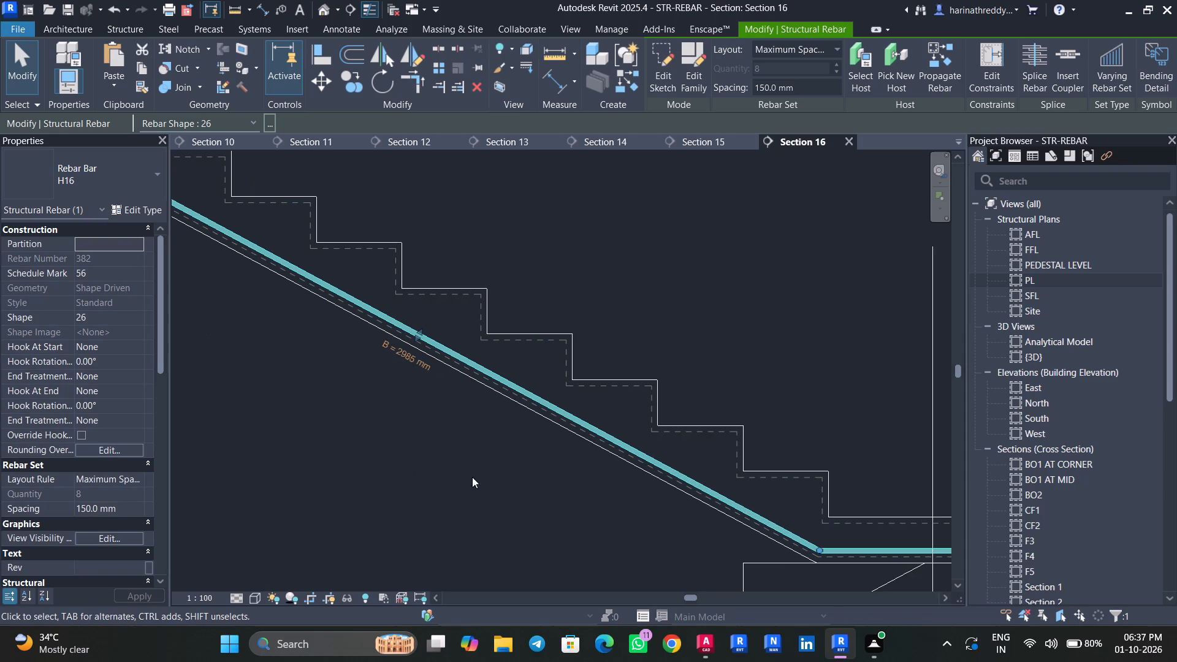
pyautogui.scroll(-3, 564, 501)
pyautogui.moveTo(443, 457); pyautogui.dragTo(615, 542, button='middle')
pyautogui.scroll(7, 365, 338)
pyautogui.scroll(-1, 372, 332)
pyautogui.scroll(15, 372, 332)
pyautogui.moveTo(410, 333); pyautogui.dragTo(400, 333)
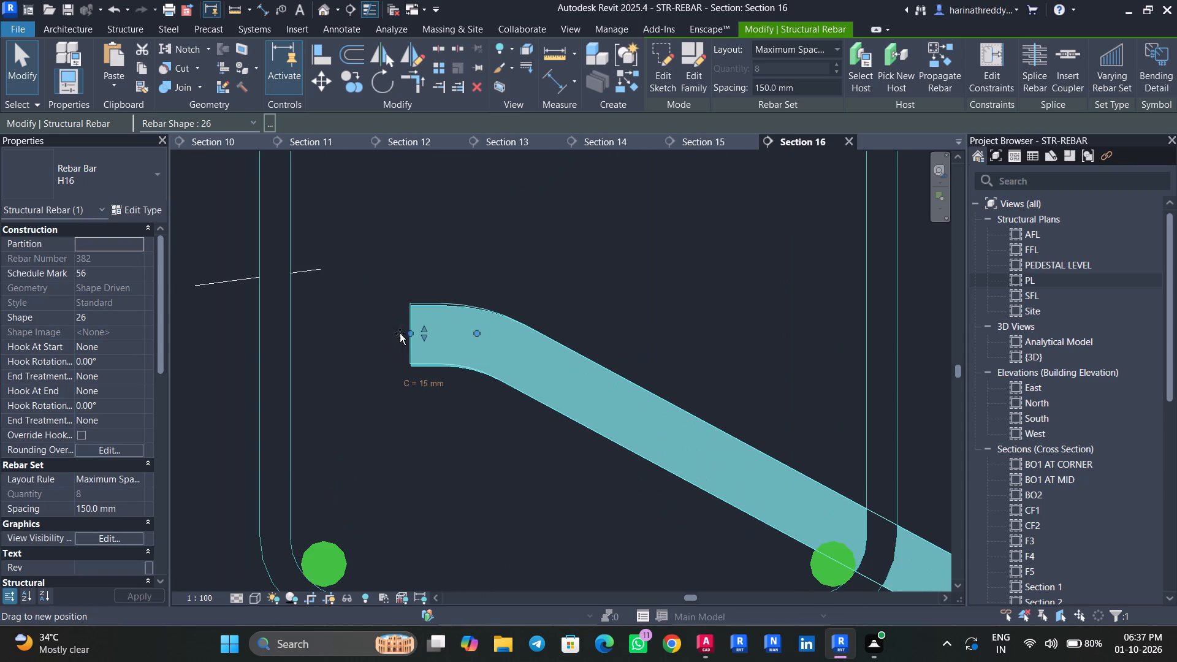
pyautogui.moveTo(400, 333); pyautogui.dragTo(242, 332)
pyautogui.scroll(-4, 242, 332)
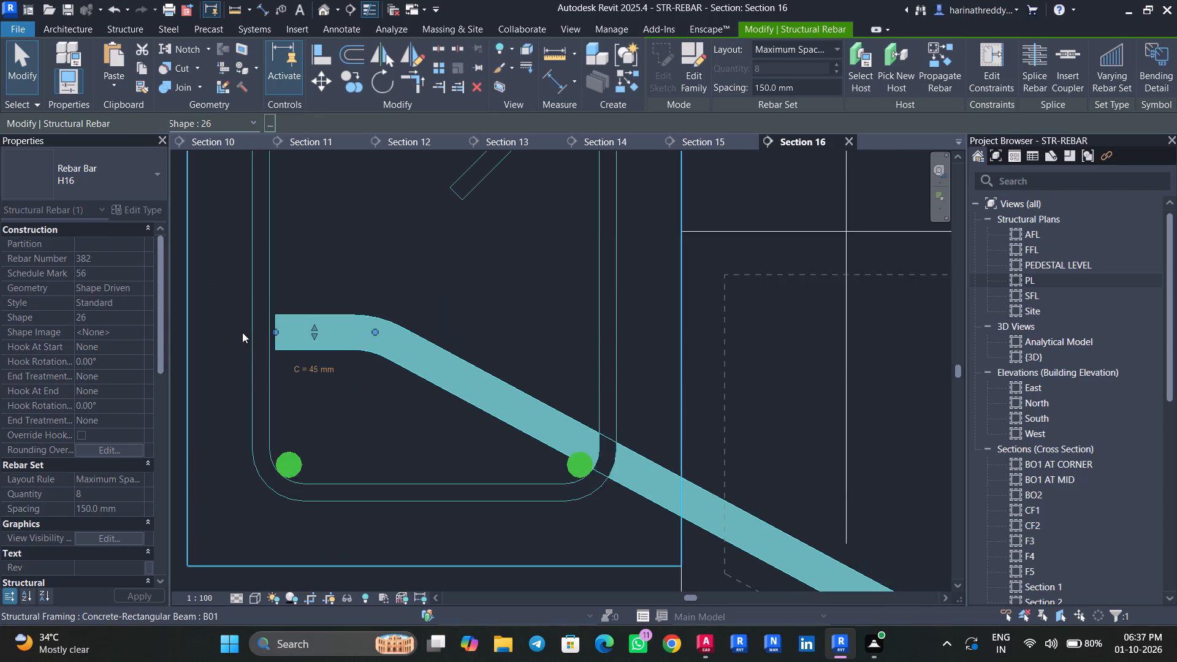
pyautogui.moveTo(264, 348); pyautogui.dragTo(408, 391, button='middle')
pyautogui.moveTo(417, 374); pyautogui.dragTo(370, 379)
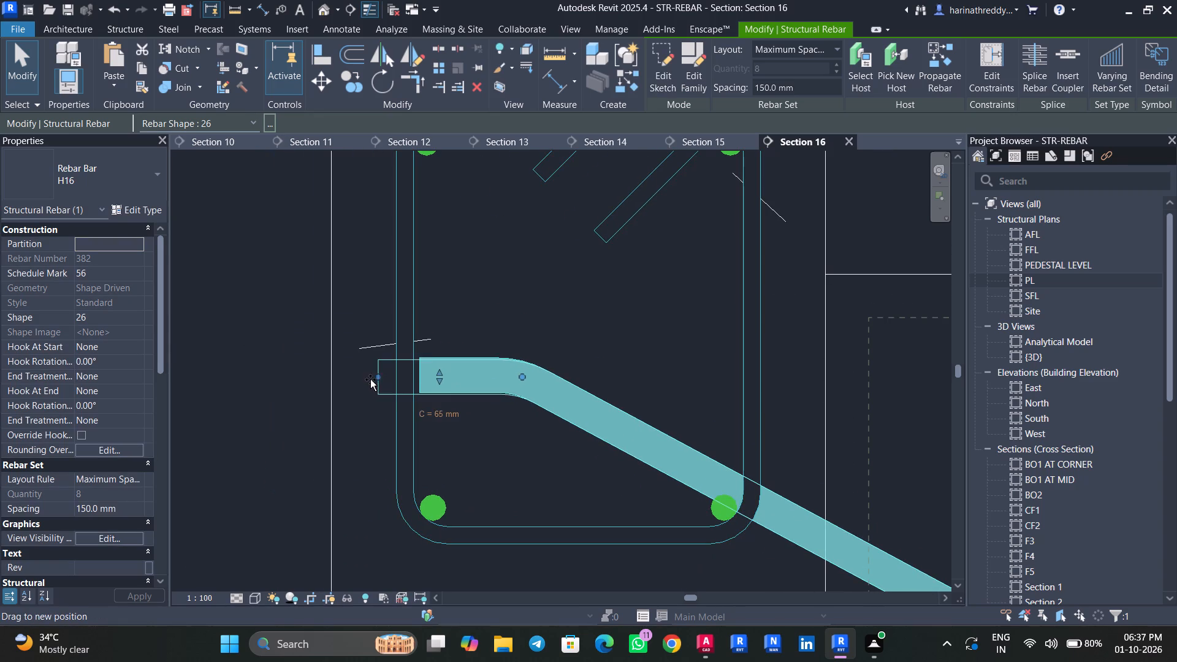
pyautogui.moveTo(370, 379); pyautogui.dragTo(362, 379)
pyautogui.click(360, 379)
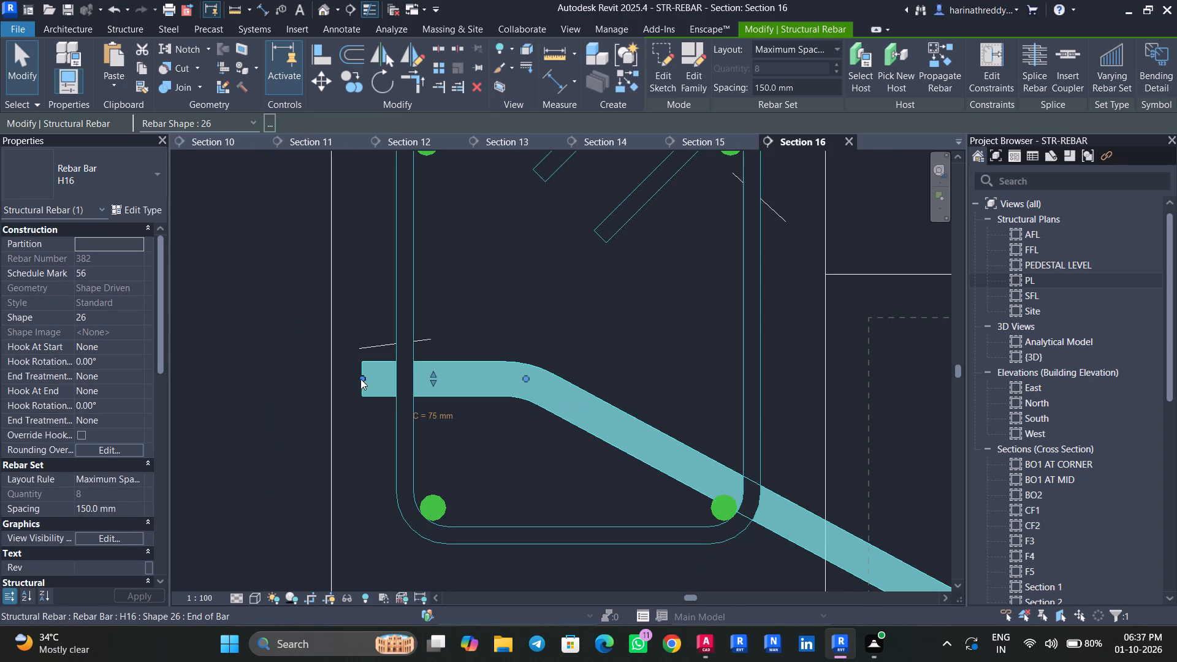
pyautogui.press('Escape')
pyautogui.press('Escape')
pyautogui.scroll(-4, 460, 431)
pyautogui.moveTo(456, 428); pyautogui.dragTo(419, 399, button='middle')
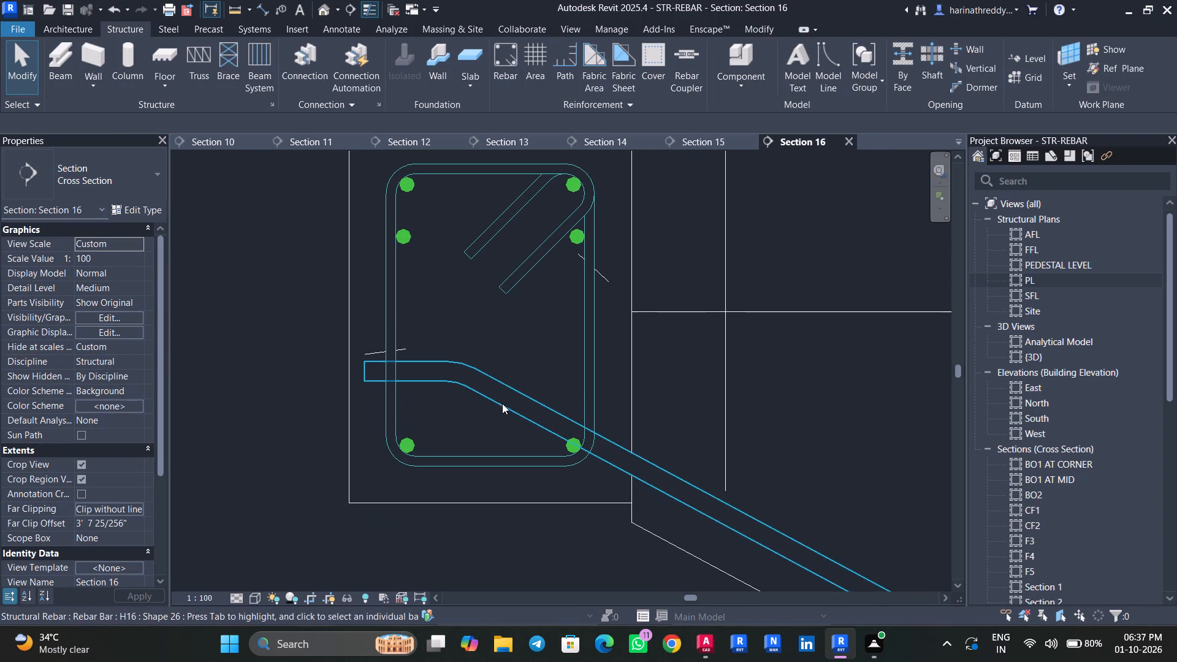
# Shift the H16 bar's inclined segment slightly away from the upper flight's soffit, making segment C about 110 mm.
pyautogui.click(510, 408)
pyautogui.scroll(-6, 530, 439)
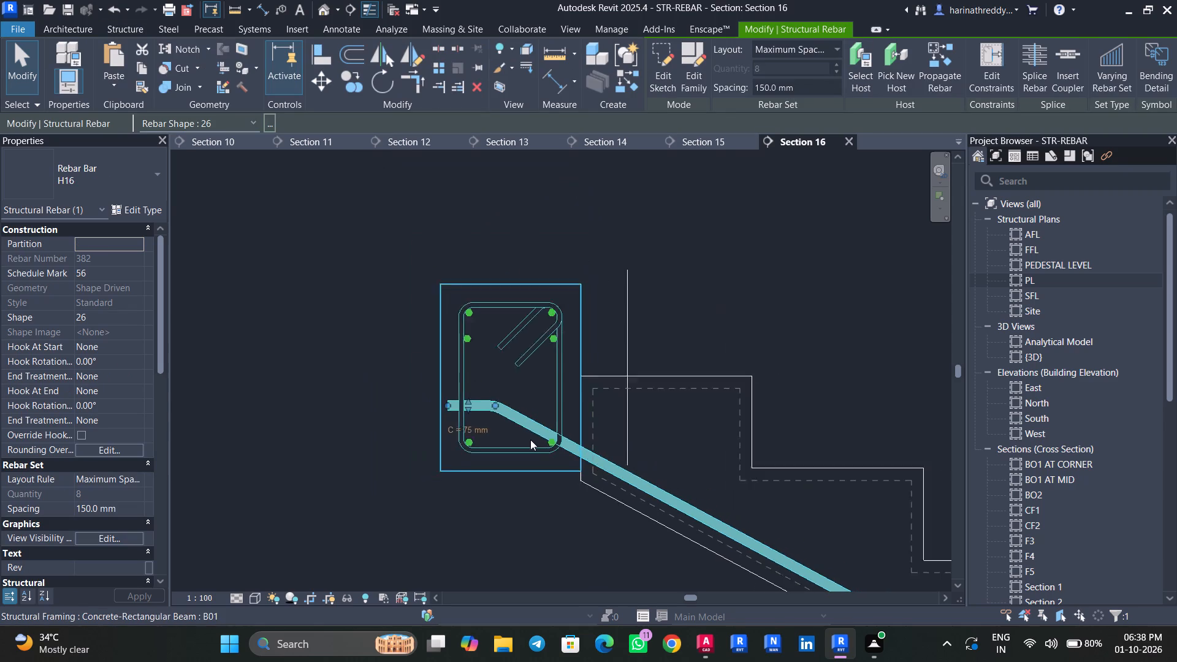
pyautogui.scroll(-1, 530, 439)
pyautogui.moveTo(554, 496); pyautogui.dragTo(449, 408, button='middle')
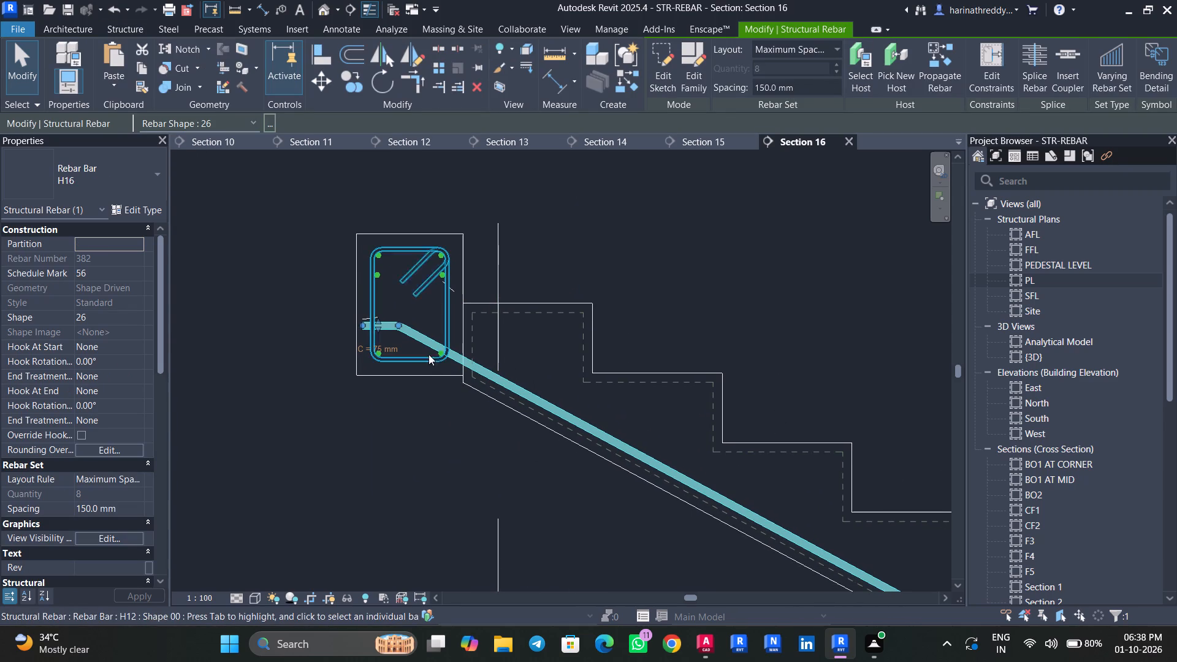
pyautogui.scroll(-3, 489, 447)
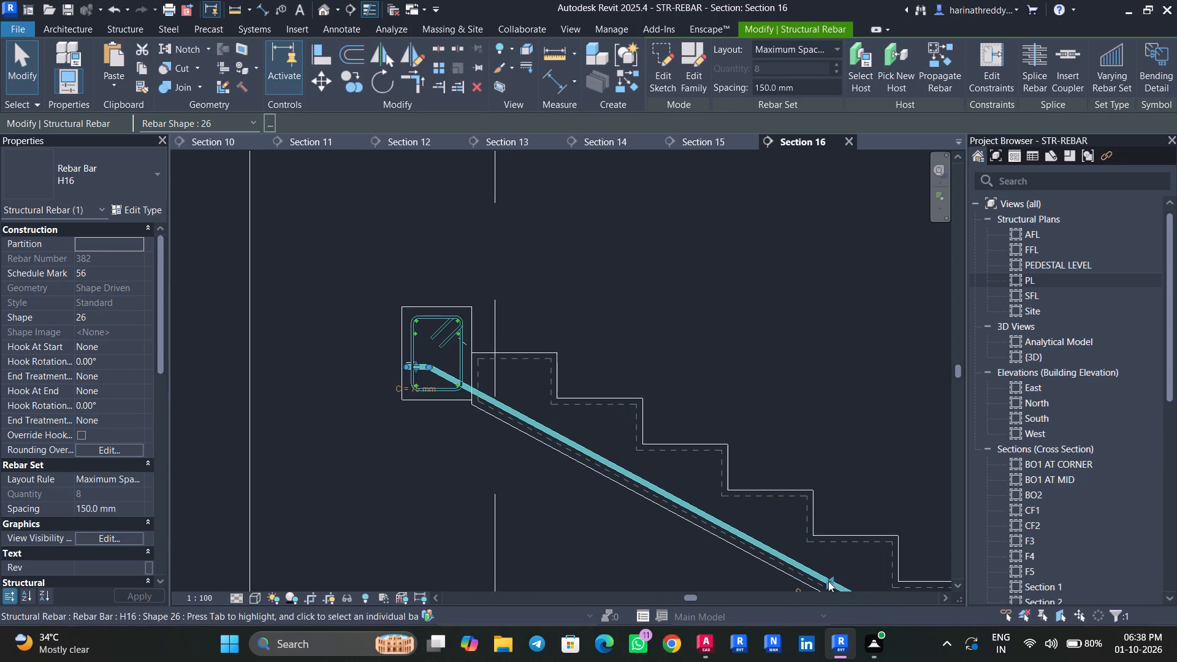
pyautogui.click(832, 578)
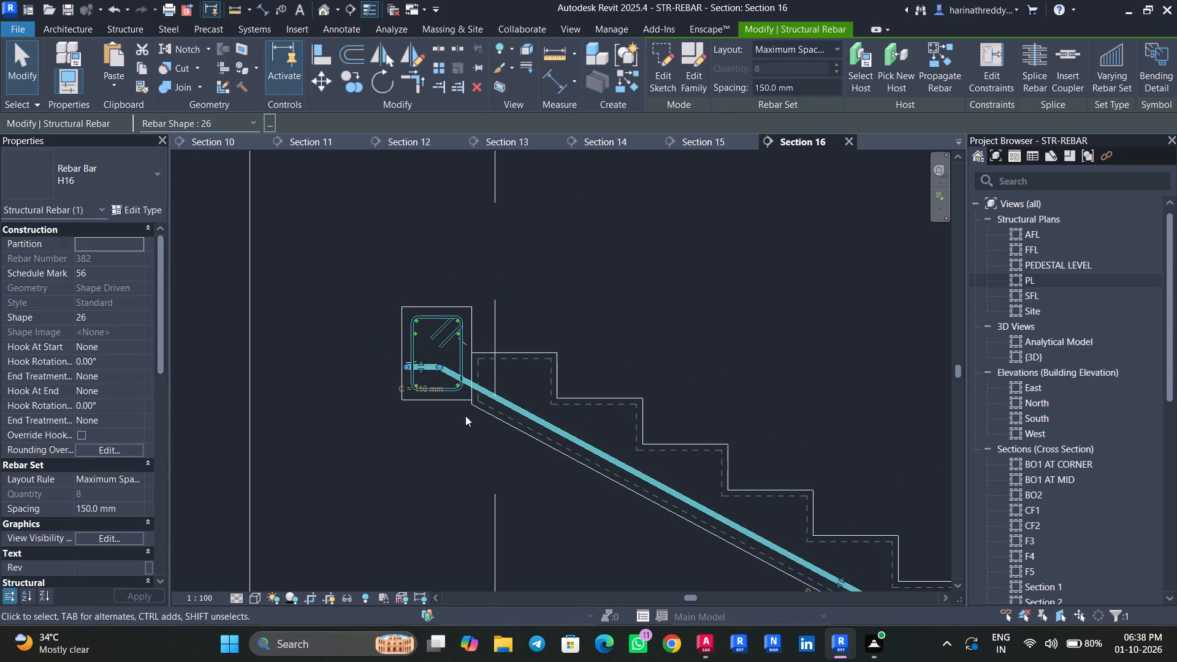
pyautogui.scroll(5, 460, 408)
pyautogui.moveTo(460, 408); pyautogui.dragTo(554, 498, button='middle')
pyautogui.press('Escape')
pyautogui.press('Escape')
pyautogui.scroll(-9, 531, 484)
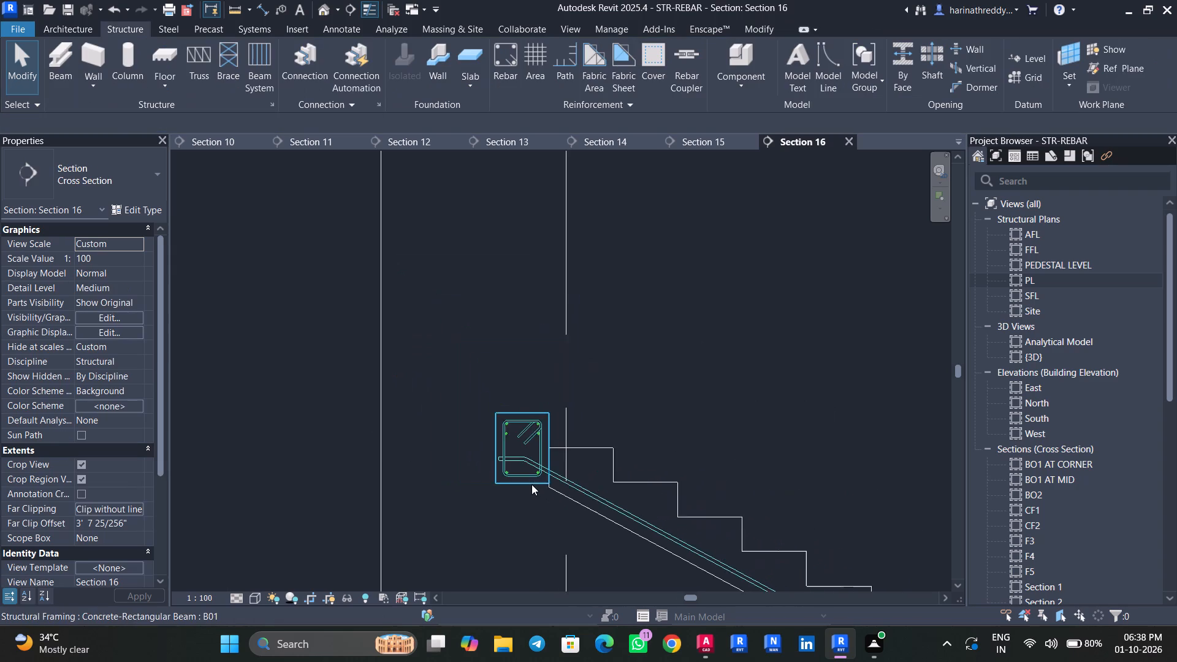
pyautogui.scroll(-2, 531, 484)
pyautogui.moveTo(550, 506); pyautogui.dragTo(464, 379, button='middle')
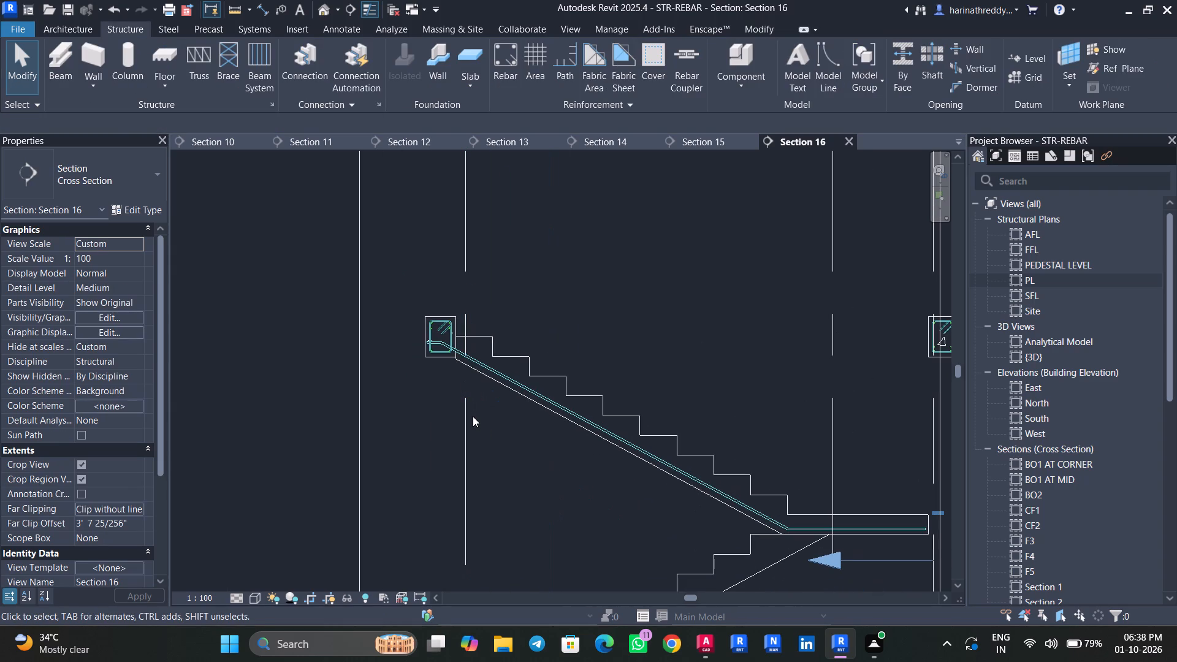
# Select all H16 bars in the project and set them to show unobscured in the {3D} view.
pyautogui.click(514, 384)
pyautogui.write('SA')
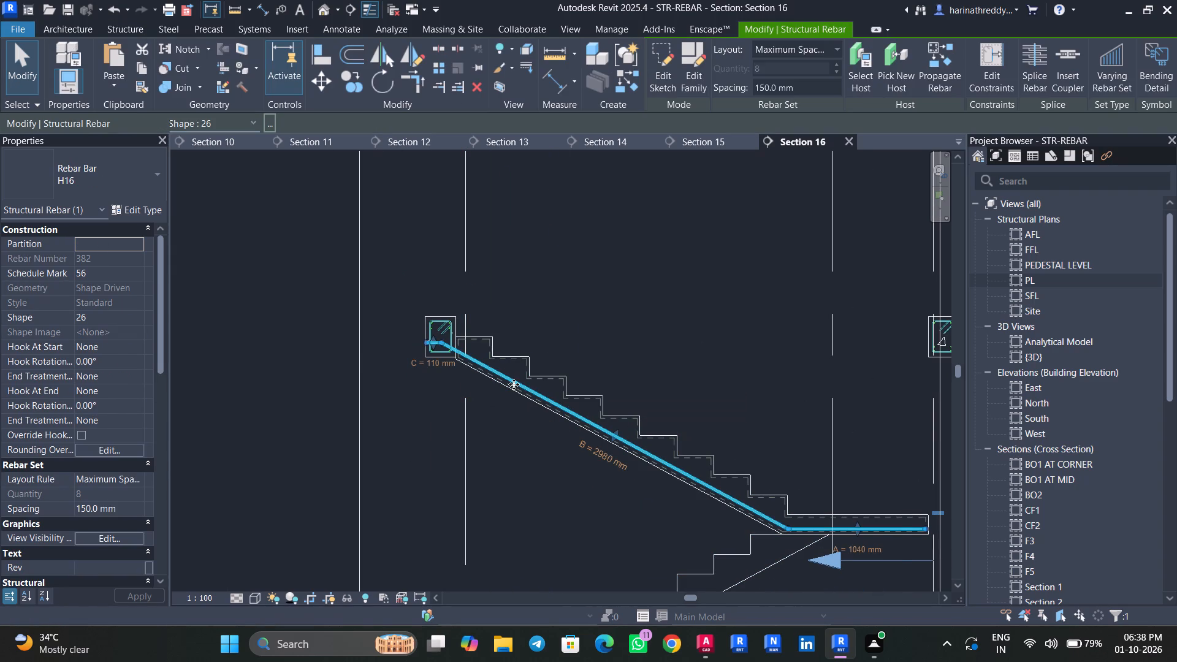
pyautogui.click(104, 538)
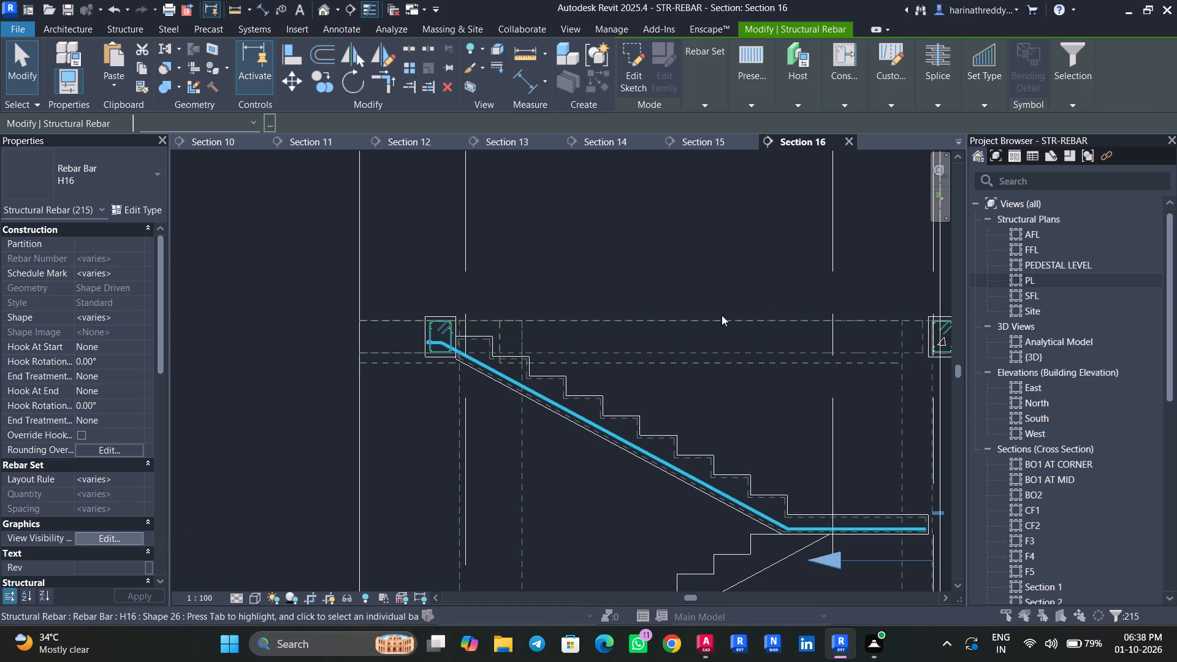
pyautogui.click(714, 287)
pyautogui.click(641, 284)
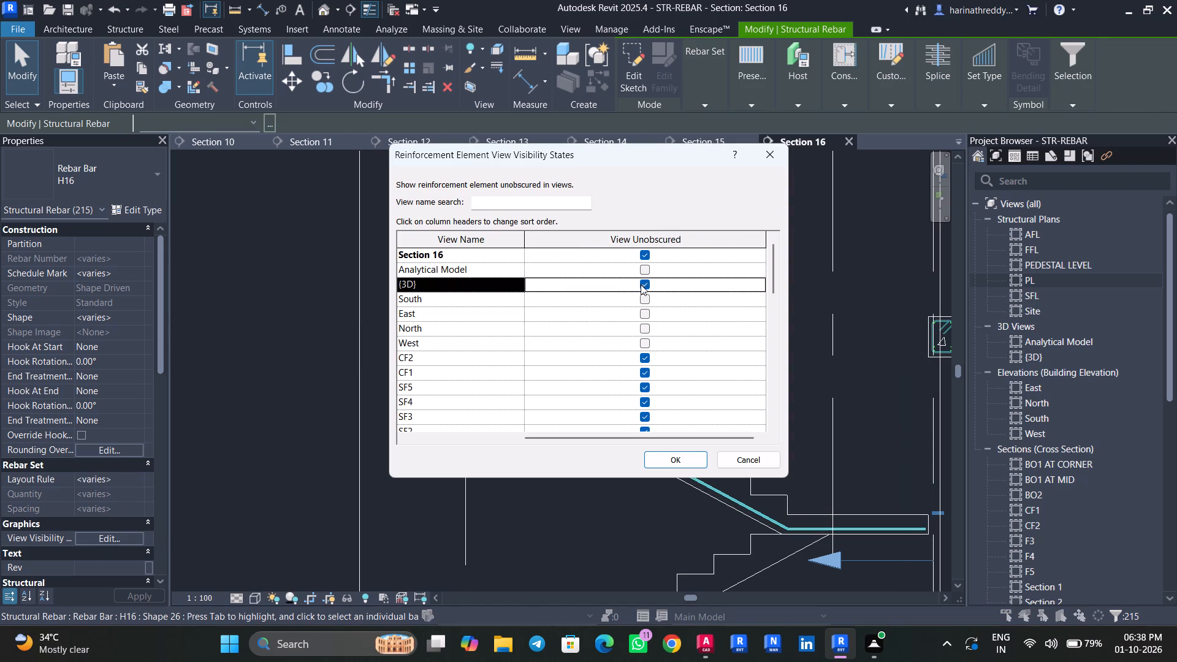
pyautogui.click(661, 458)
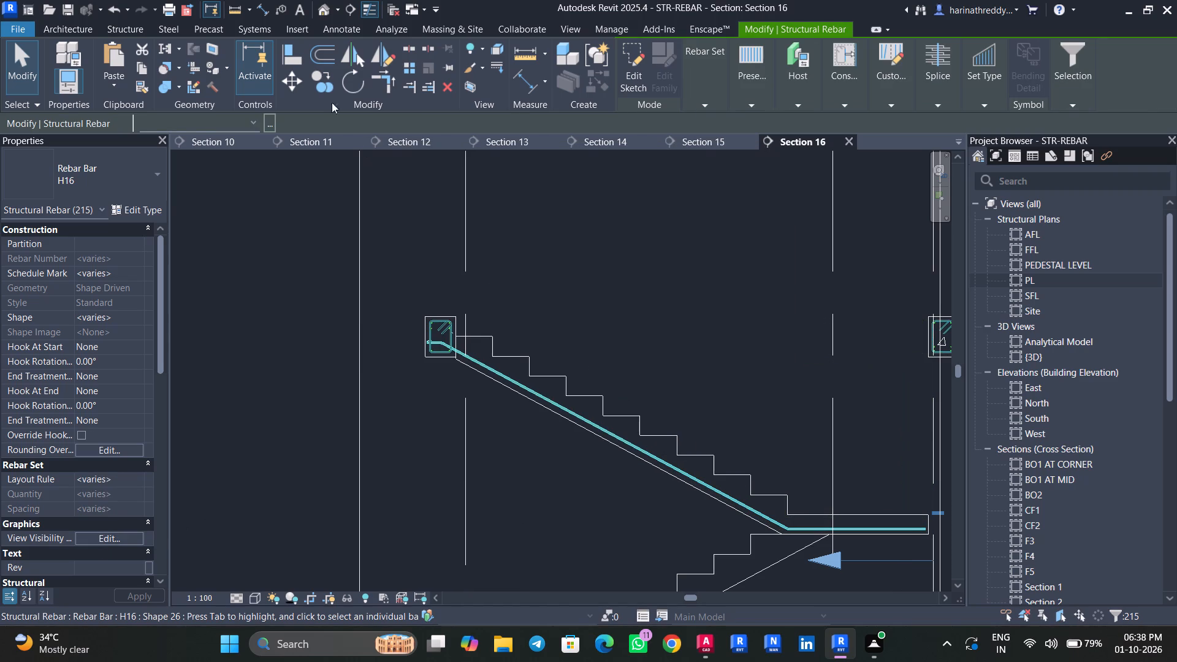
# In the 3D view seen from the left side, temporarily hide the grids, footings, pedestals and columns below PL.
pyautogui.click(327, 12)
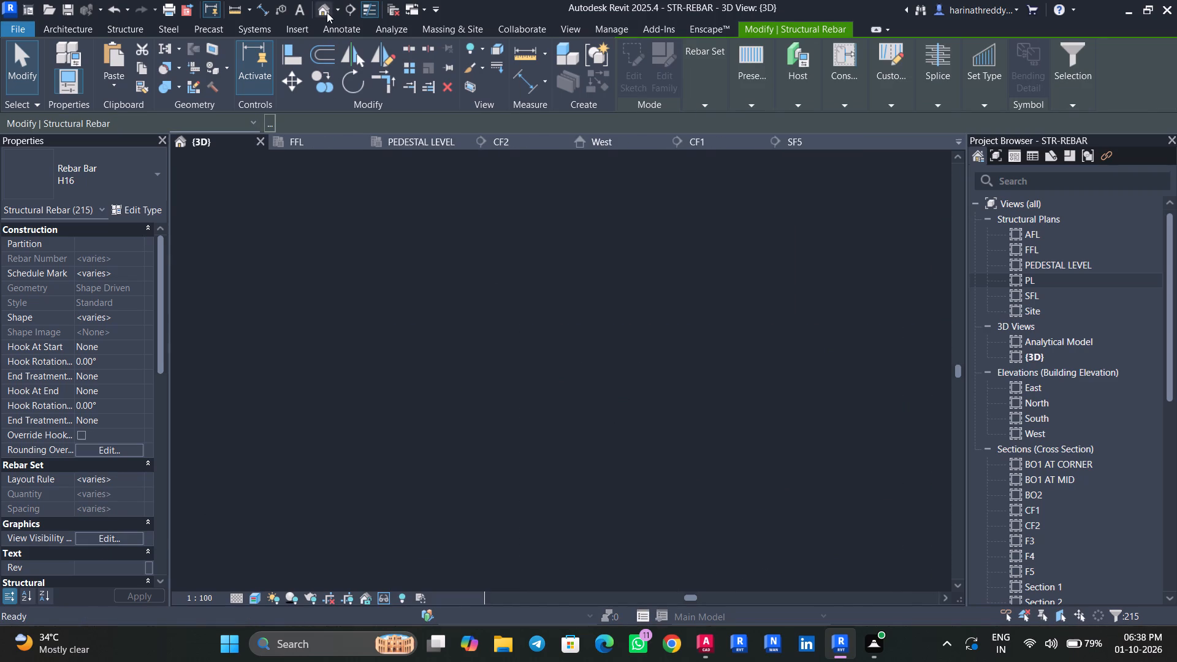
pyautogui.scroll(-2, 518, 515)
pyautogui.scroll(1, 518, 515)
pyautogui.scroll(-7, 518, 515)
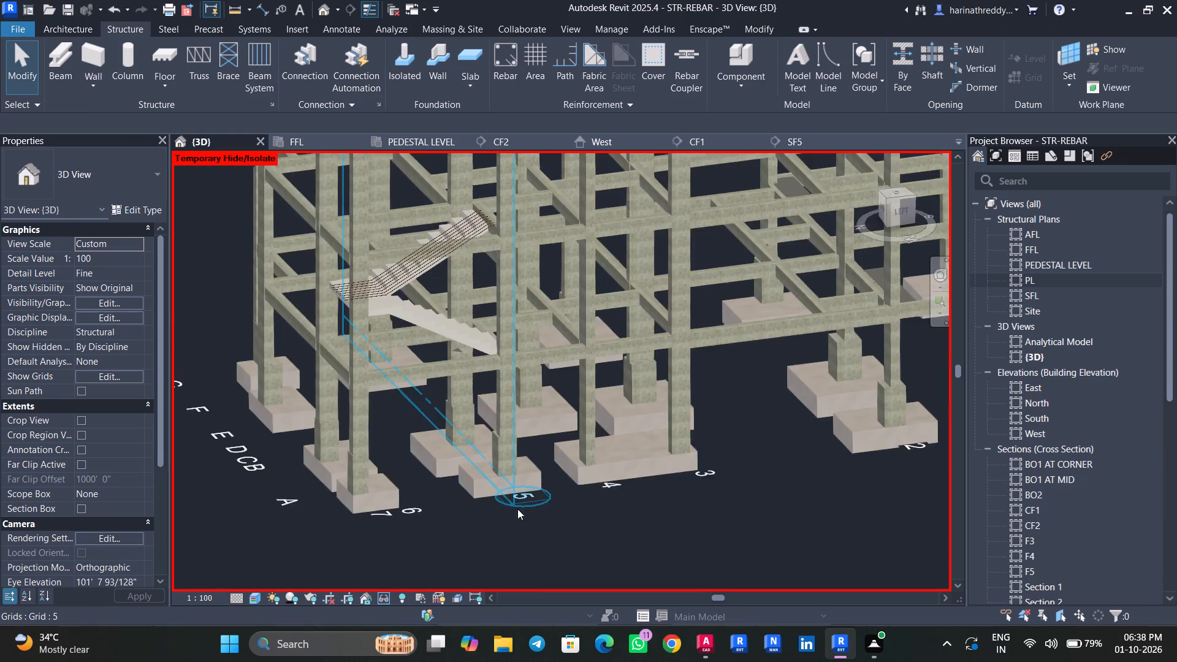
pyautogui.click(906, 215)
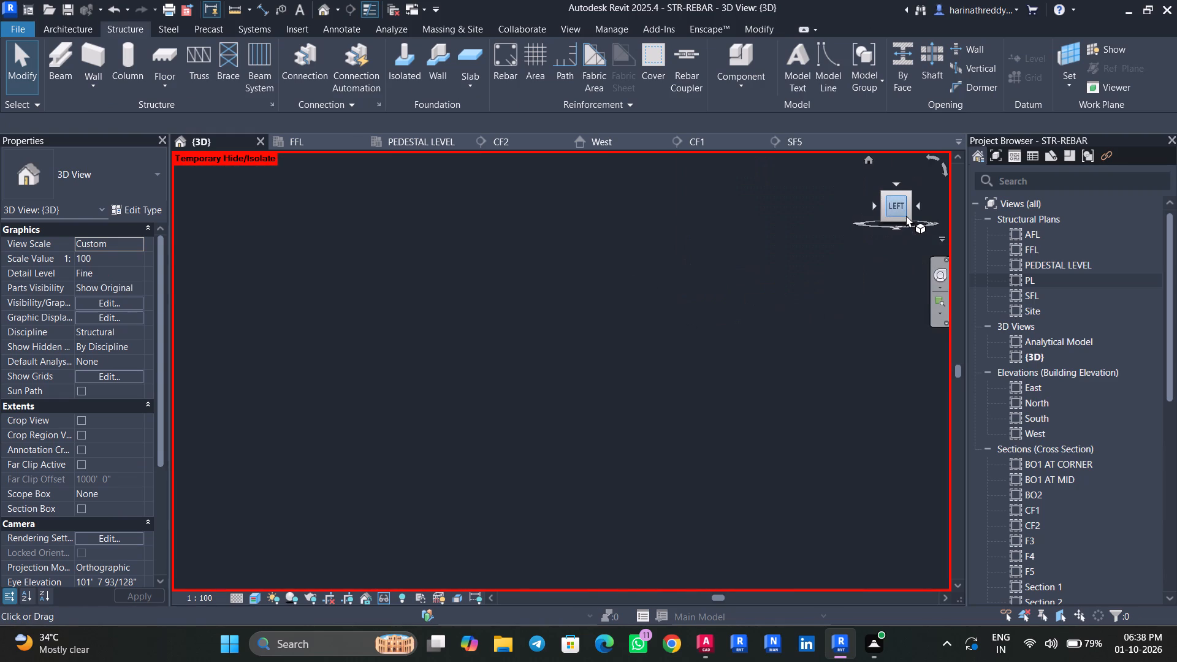
pyautogui.scroll(18, 544, 367)
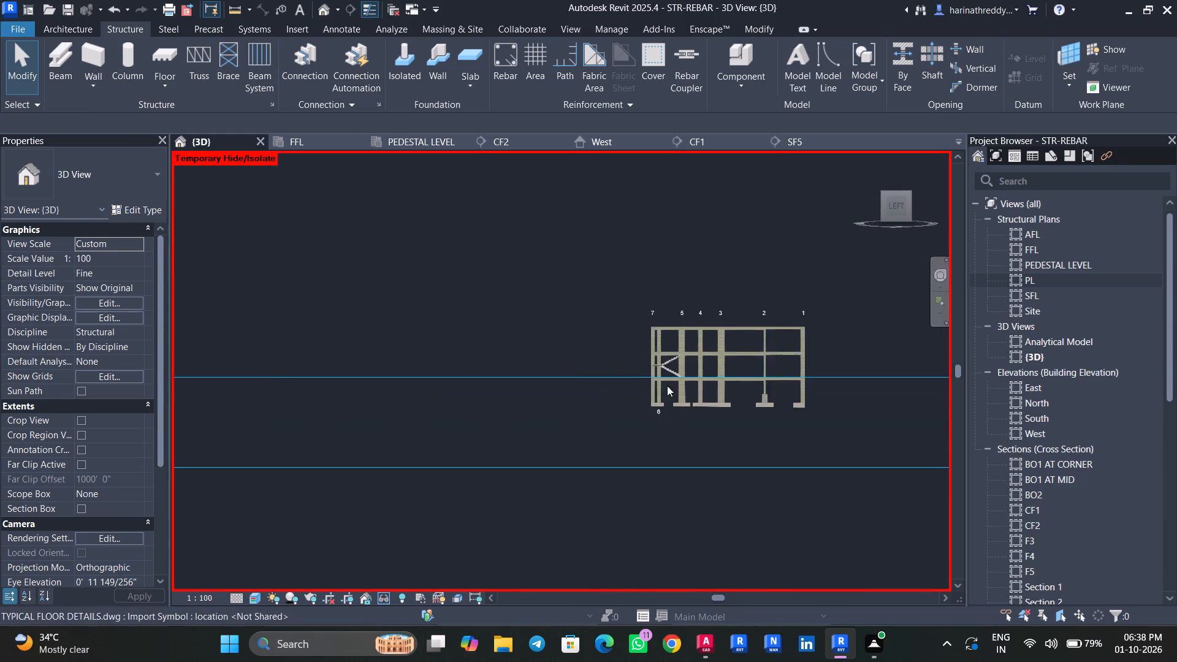
pyautogui.scroll(4, 667, 386)
pyautogui.moveTo(930, 395); pyautogui.dragTo(887, 395)
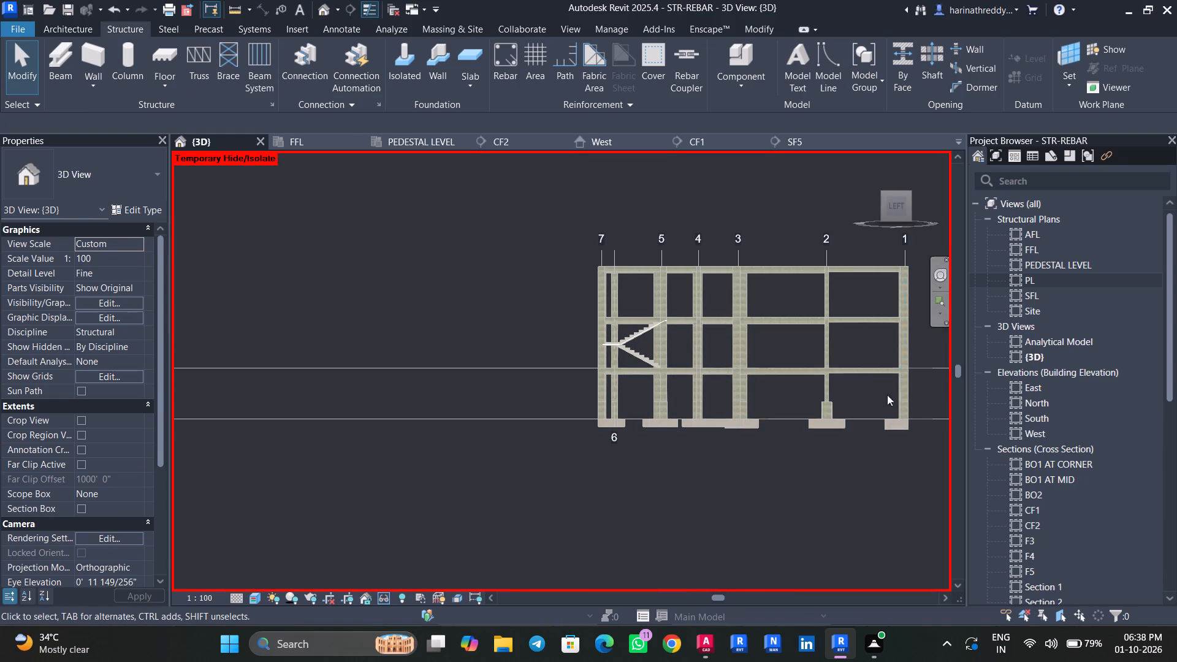
pyautogui.moveTo(887, 395); pyautogui.dragTo(550, 397)
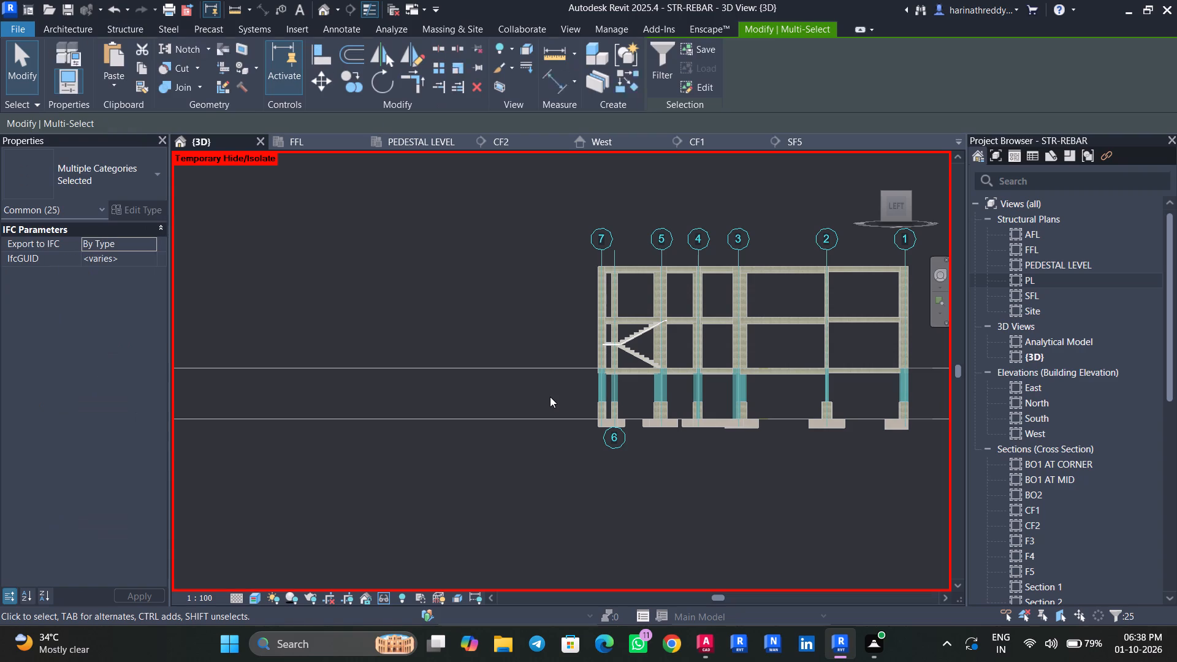
pyautogui.moveTo(742, 495); pyautogui.dragTo(585, 498, button='middle')
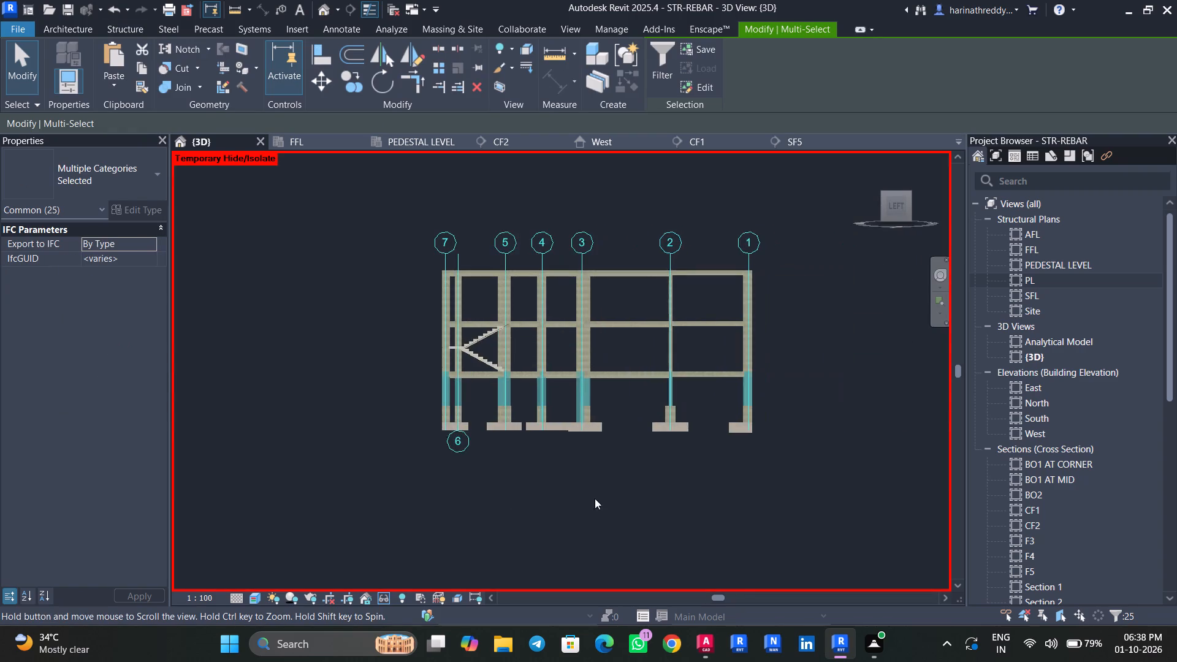
pyautogui.keyDown('ctrl'); pyautogui.moveTo(805, 462); pyautogui.dragTo(397, 418); pyautogui.keyUp('ctrl')
pyautogui.write('HH')
# Temporarily hide the columns between FFL and SFL and the SFL beams above them.
pyautogui.moveTo(867, 300); pyautogui.dragTo(519, 286)
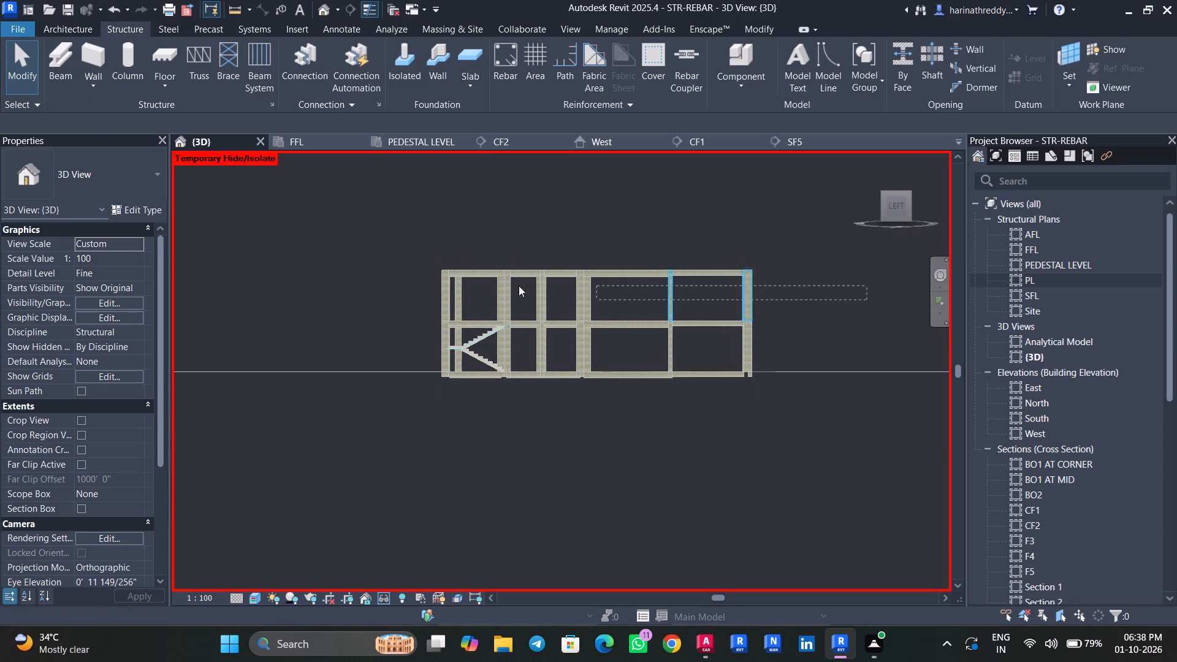
pyautogui.moveTo(519, 286); pyautogui.dragTo(401, 279)
pyautogui.write('HH')
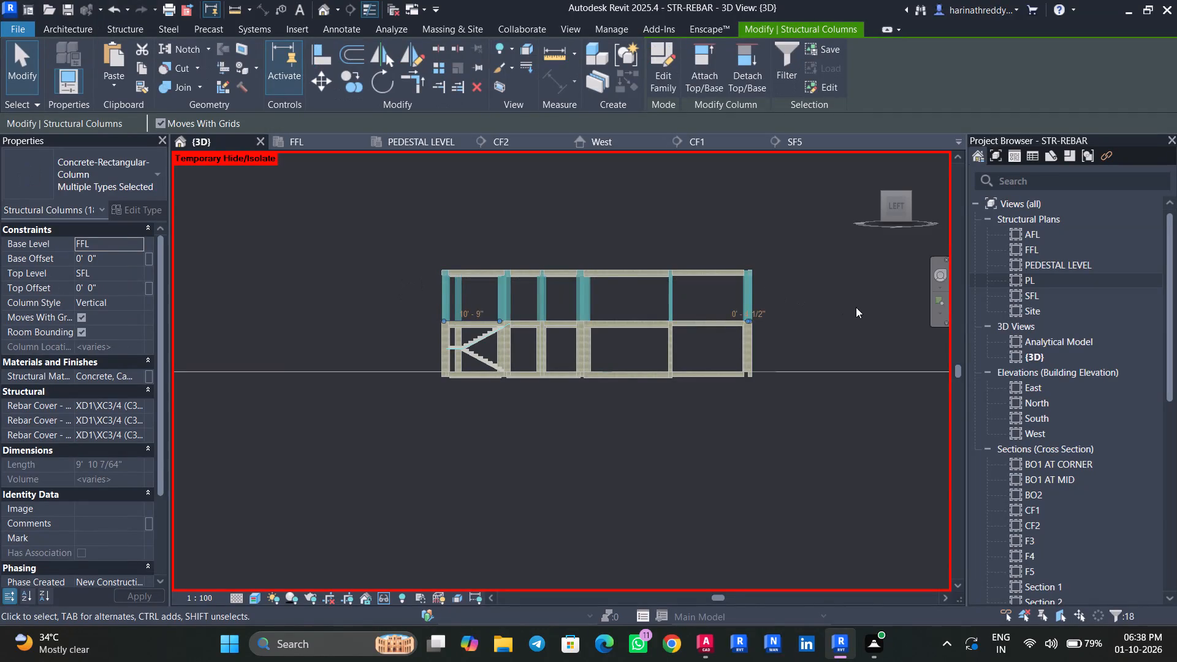
pyautogui.moveTo(853, 303); pyautogui.dragTo(395, 236)
pyautogui.write('HH')
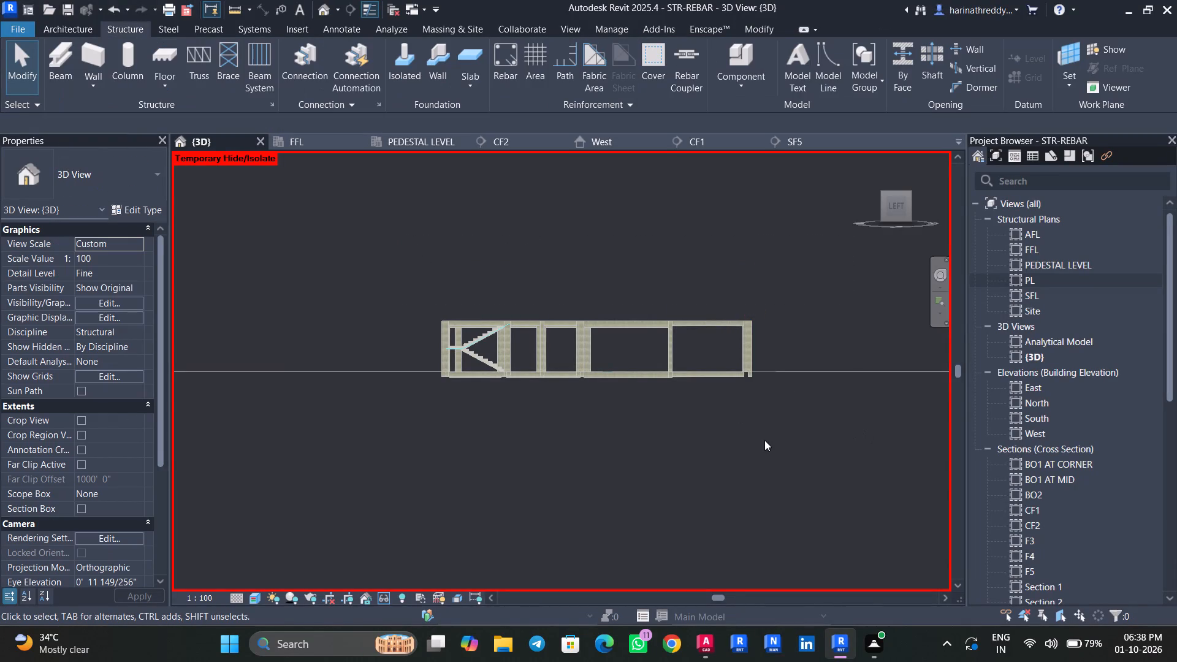
# Crop the 3D view around the monolithic staircase with a selection box.
pyautogui.scroll(4, 488, 338)
pyautogui.click(463, 369)
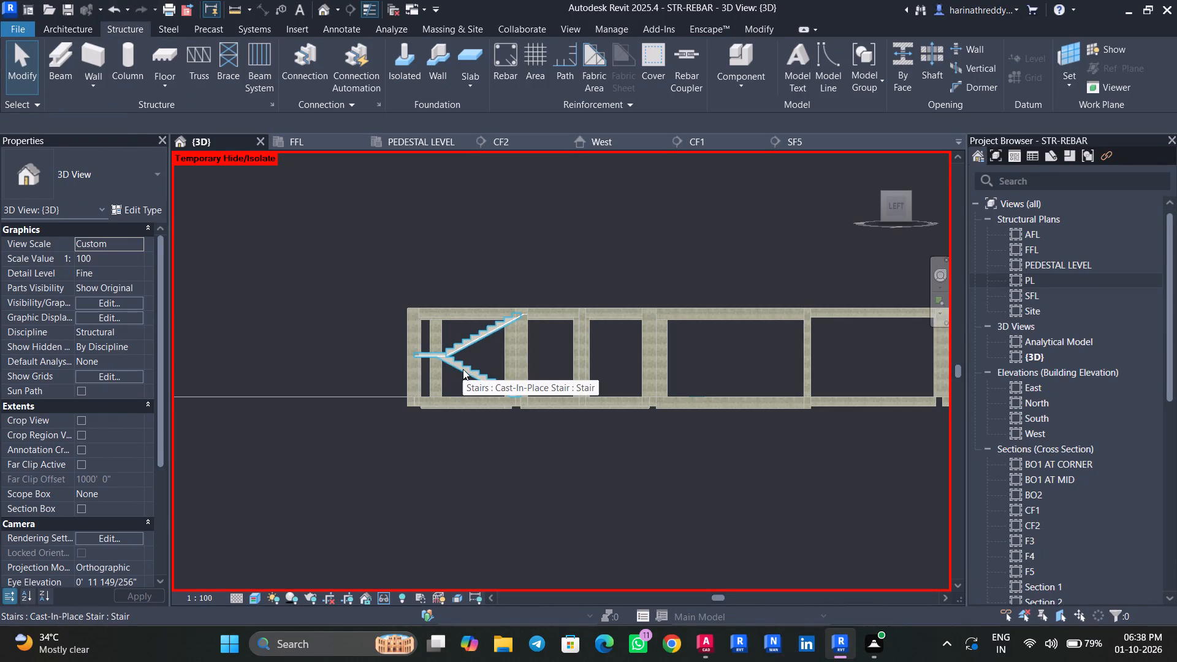
pyautogui.click(506, 88)
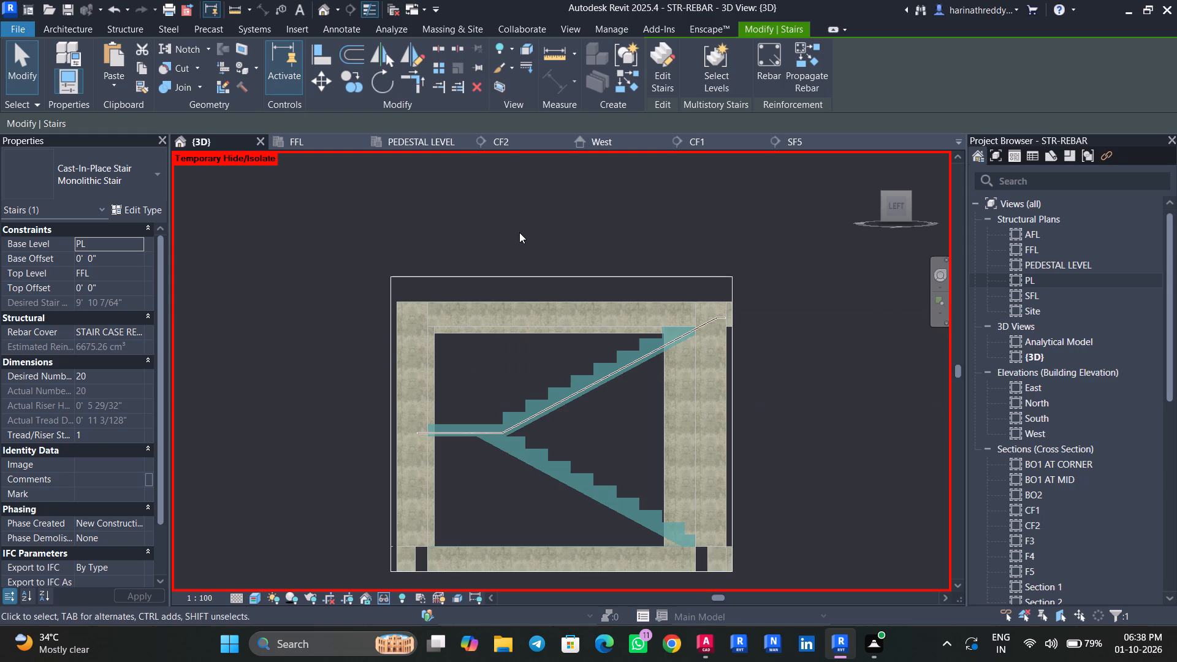
# Examine the H16 bars in the upper flight, landing and FFL beam, and the lower flight, from several 3D angles.
pyautogui.scroll(-1, 787, 330)
pyautogui.keyDown('shift'); pyautogui.moveTo(775, 337); pyautogui.dragTo(870, 484, button='middle'); pyautogui.keyUp('shift')
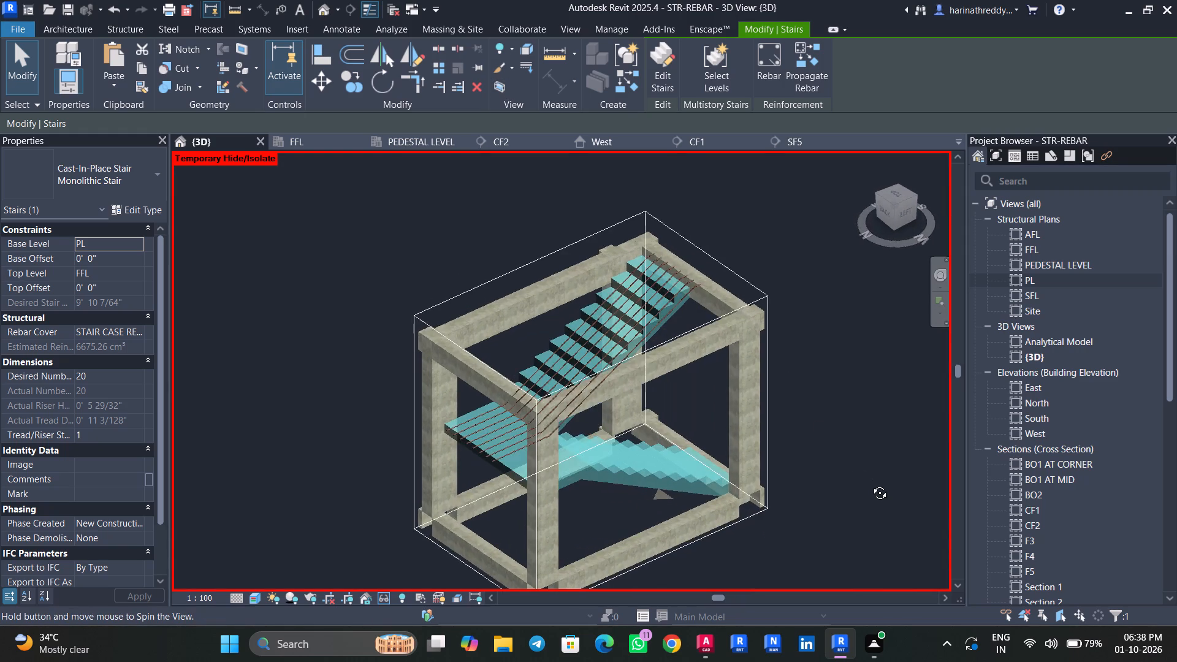
pyautogui.keyDown('shift'); pyautogui.moveTo(870, 484); pyautogui.dragTo(882, 496, button='middle'); pyautogui.keyUp('shift')
pyautogui.scroll(-2, 855, 459)
pyautogui.moveTo(855, 459); pyautogui.dragTo(832, 389, button='middle')
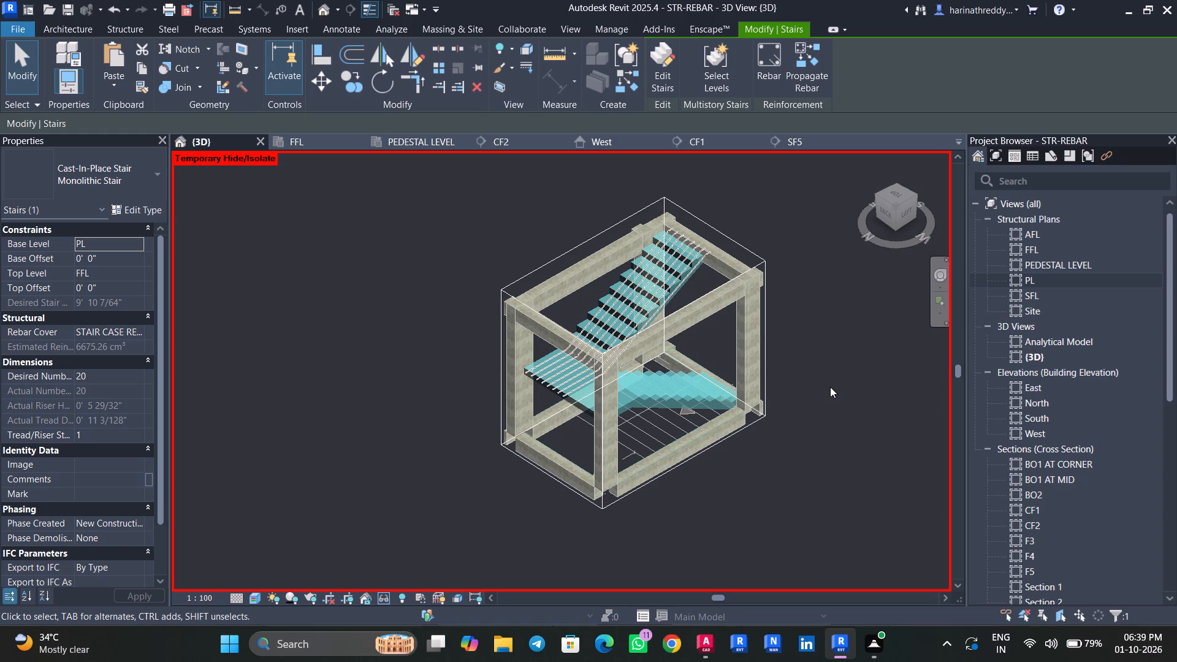
pyautogui.scroll(6, 659, 274)
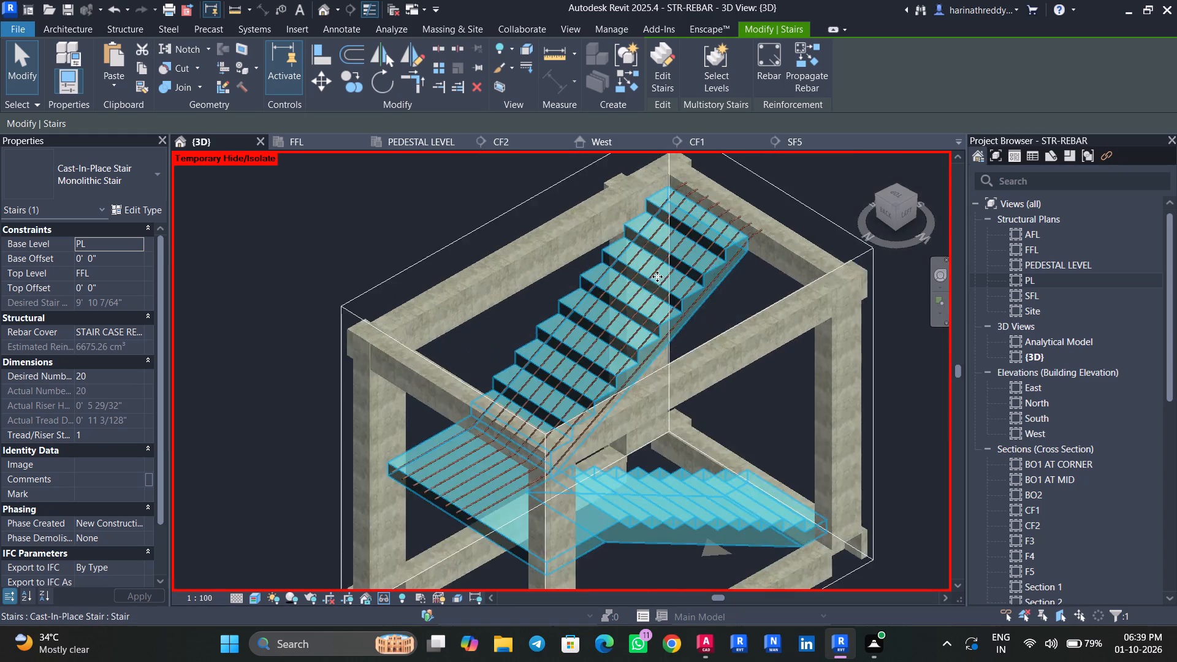
pyautogui.scroll(4, 657, 276)
pyautogui.moveTo(796, 328); pyautogui.dragTo(821, 93, button='middle')
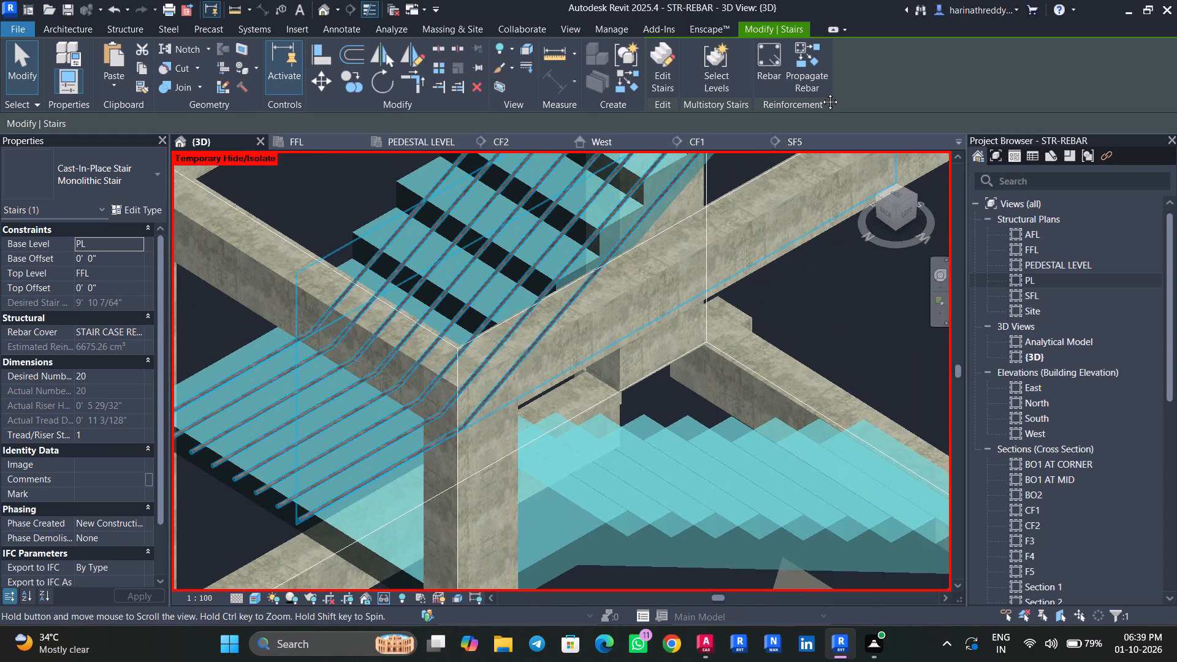
pyautogui.moveTo(821, 93); pyautogui.dragTo(824, 248, button='middle')
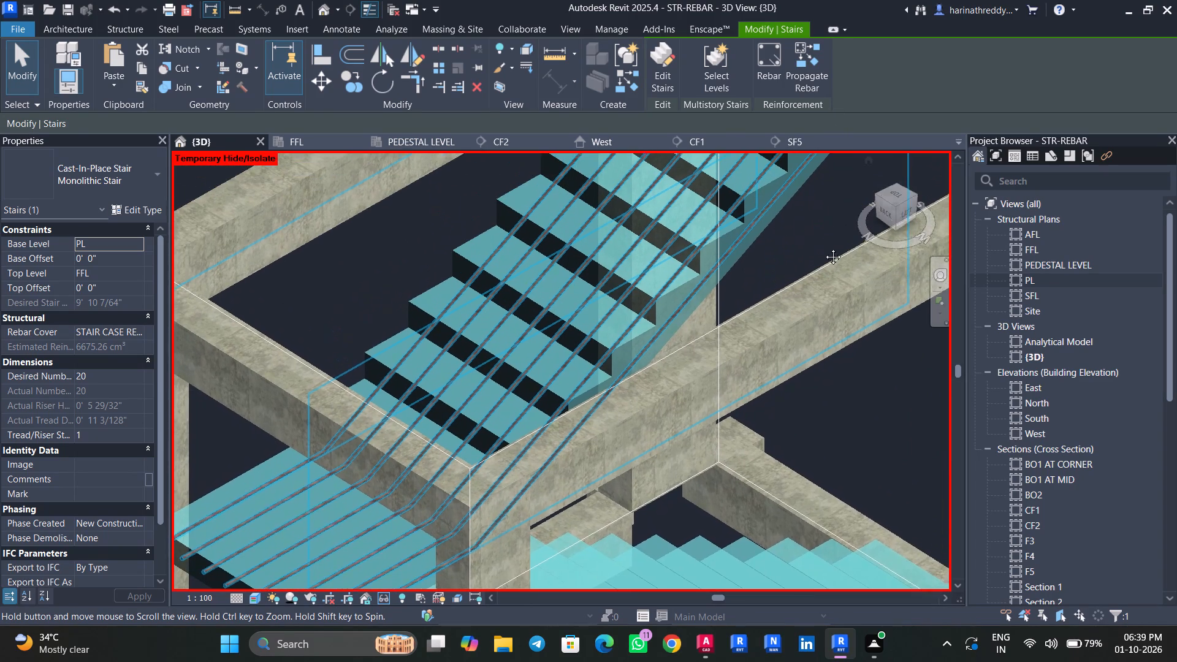
pyautogui.moveTo(824, 248); pyautogui.dragTo(802, 365, button='middle')
pyautogui.scroll(-6, 778, 333)
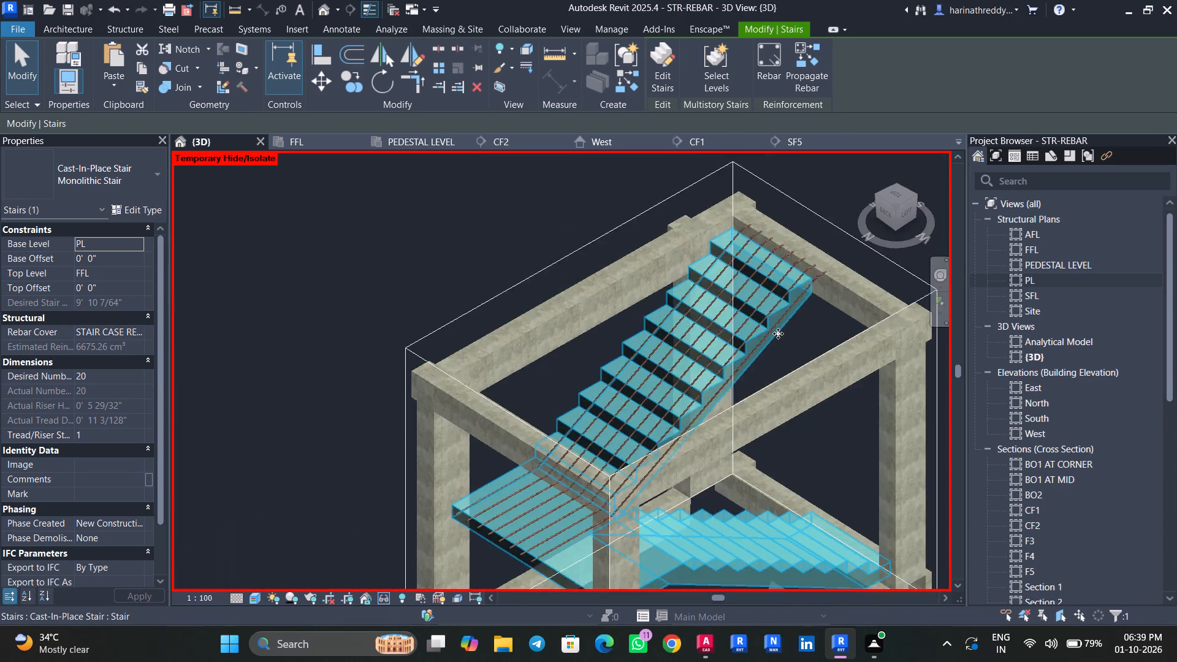
pyautogui.scroll(-2, 778, 333)
pyautogui.scroll(-1, 939, 420)
pyautogui.moveTo(937, 420); pyautogui.dragTo(901, 367, button='middle')
pyautogui.keyDown('shift'); pyautogui.scroll(1, 893, 478); pyautogui.keyUp('shift')
pyautogui.keyDown('shift'); pyautogui.moveTo(891, 477); pyautogui.dragTo(874, 466, button='middle'); pyautogui.keyUp('shift')
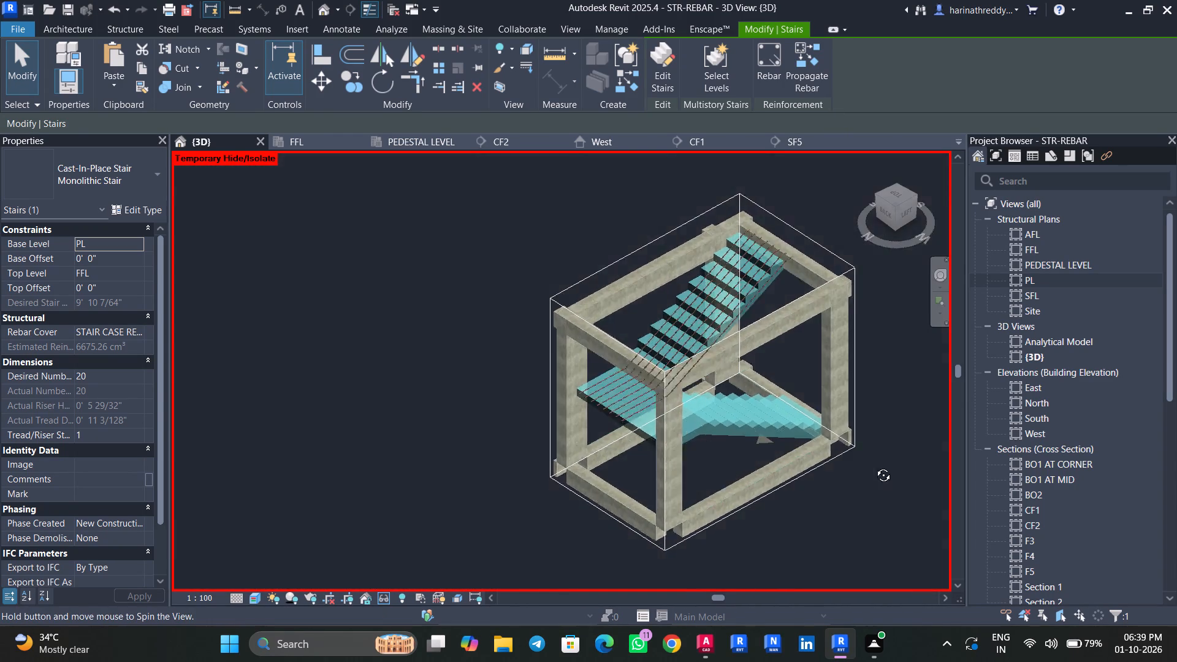
pyautogui.keyDown('shift'); pyautogui.moveTo(874, 466); pyautogui.dragTo(833, 373, button='middle'); pyautogui.keyUp('shift')
pyautogui.scroll(5, 796, 527)
pyautogui.moveTo(837, 516); pyautogui.dragTo(773, 542, button='middle')
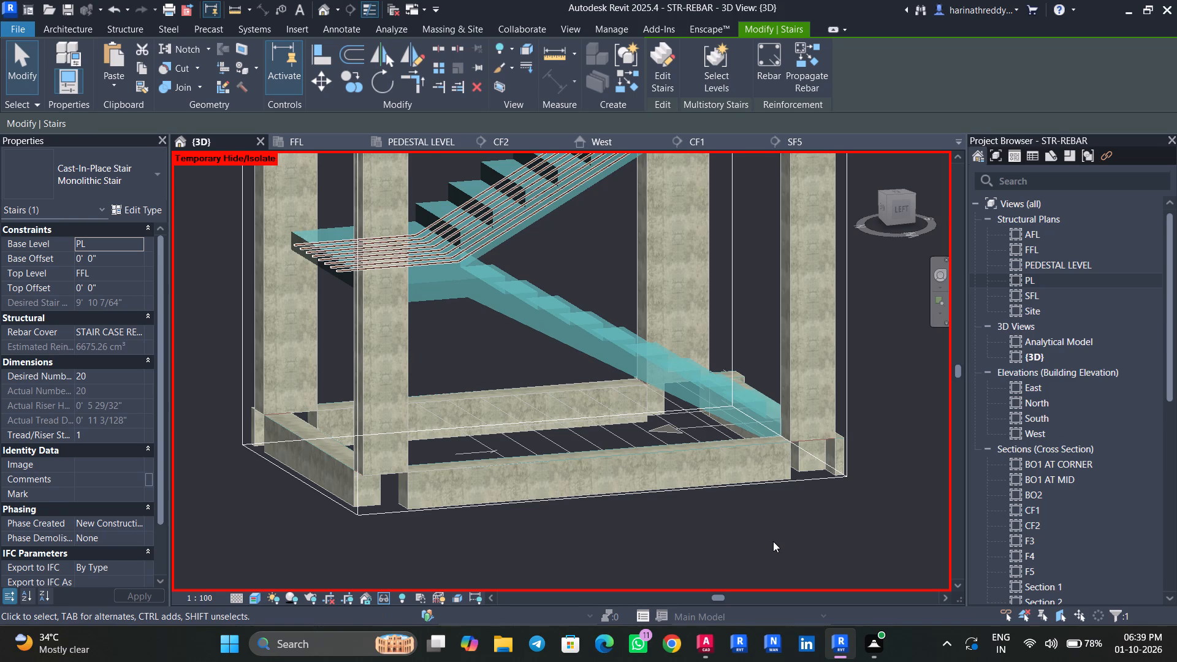
pyautogui.press('+')
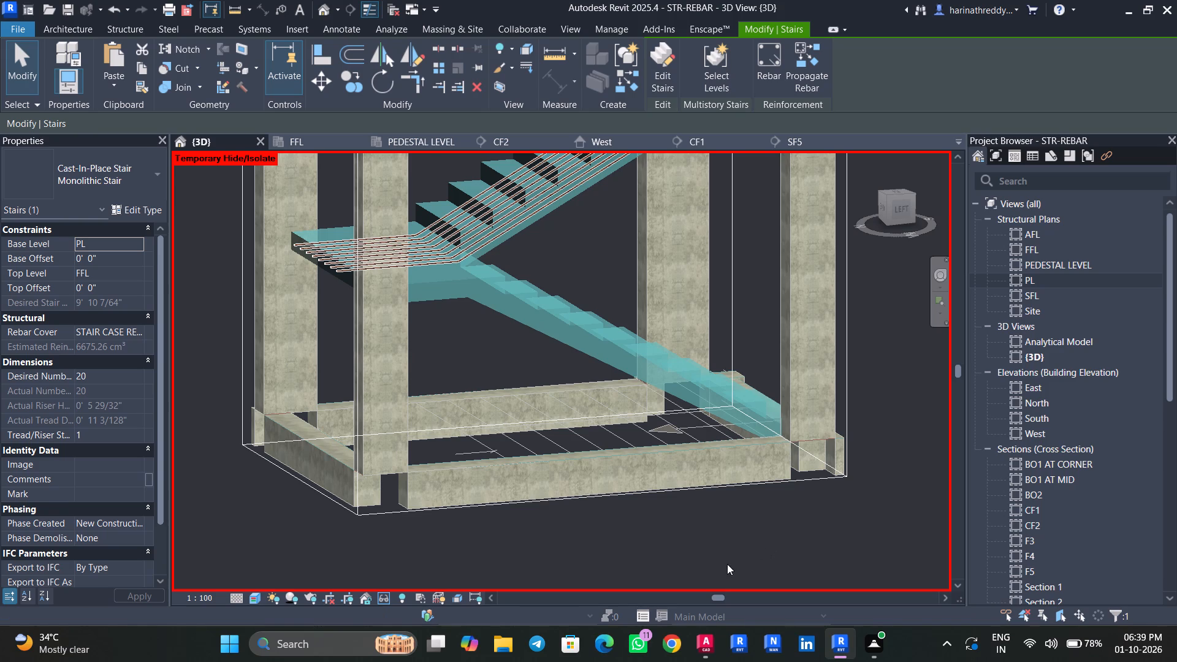
pyautogui.press('+')
pyautogui.press('+')
pyautogui.press('Escape')
pyautogui.press('Escape')
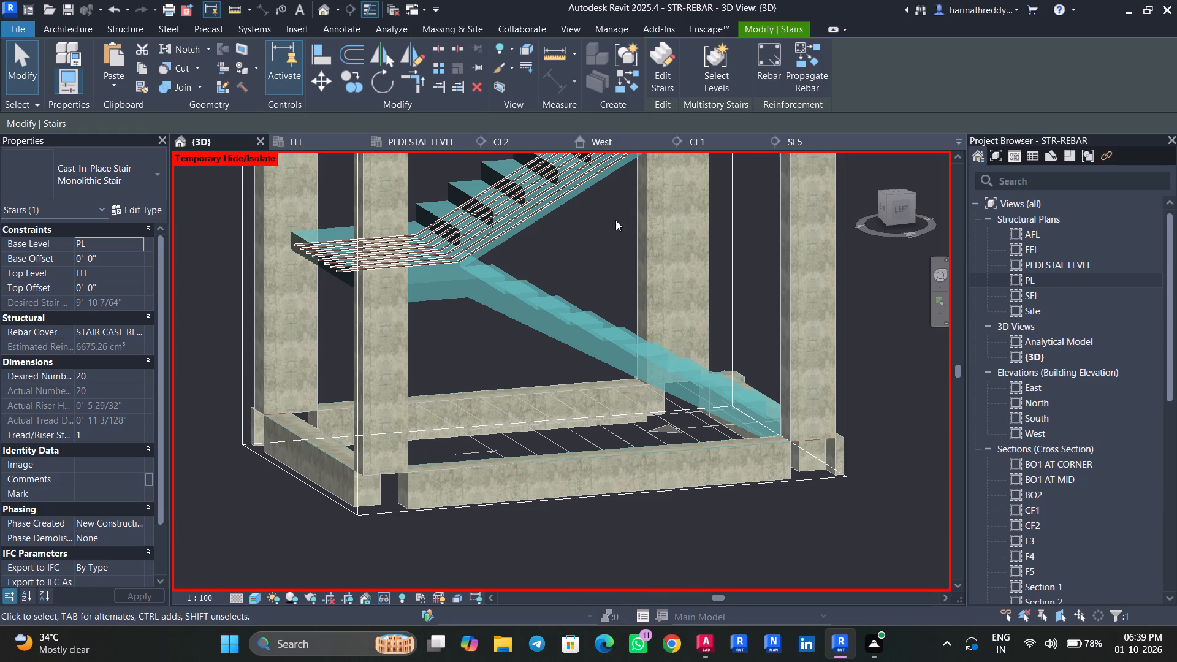
# Open the Section 16 view through the monolithic staircase.
pyautogui.scroll(-3, 615, 220)
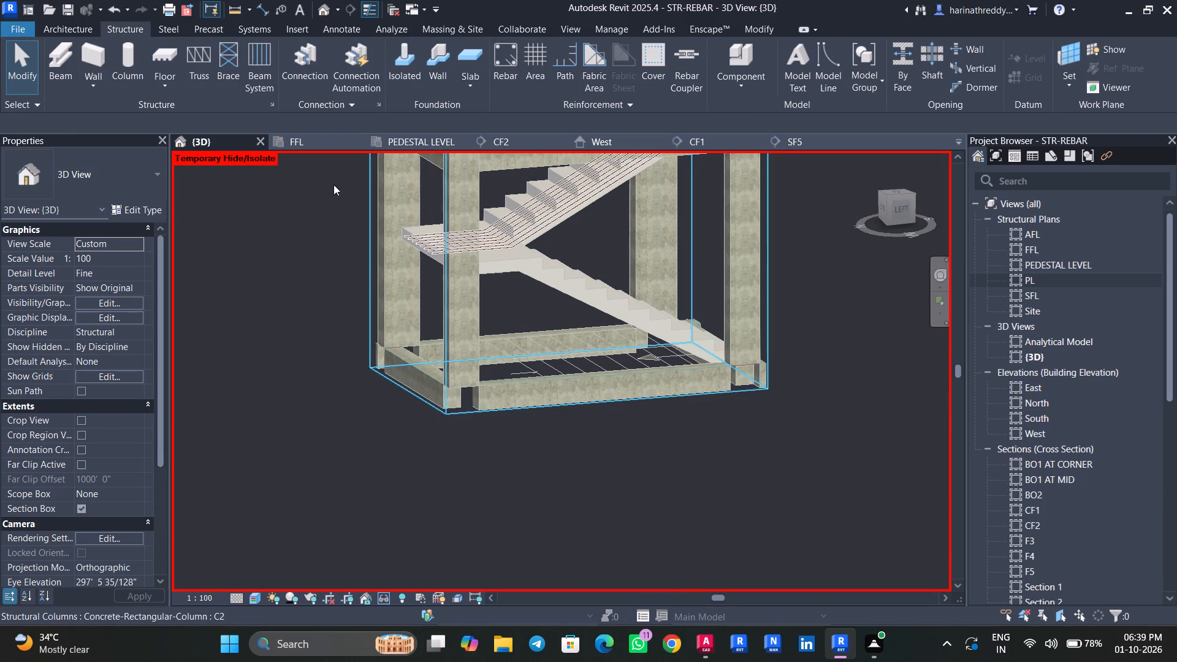
pyautogui.scroll(-3, 1036, 504)
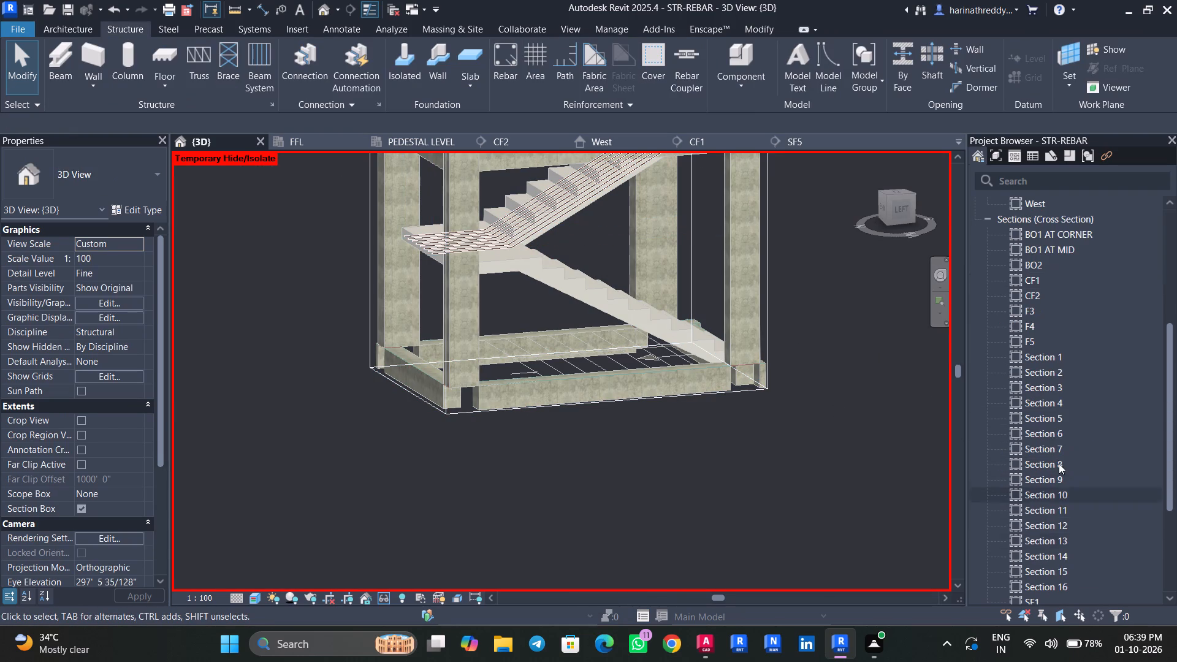
pyautogui.scroll(-4, 1053, 428)
pyautogui.doubleClick(1049, 425)
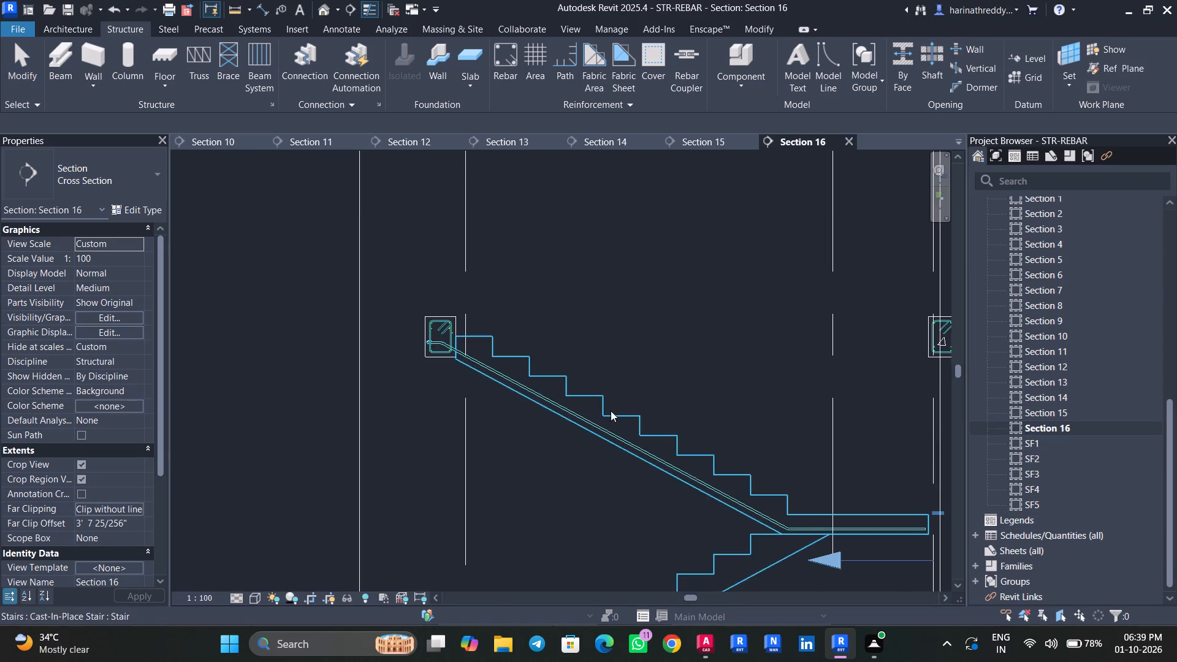
# Create a bar similar to the flight's H16 bar, hosted by the stair, and sketch a horizontal leg about 1' 6" from the upper beam into the flight.
pyautogui.scroll(-3, 687, 349)
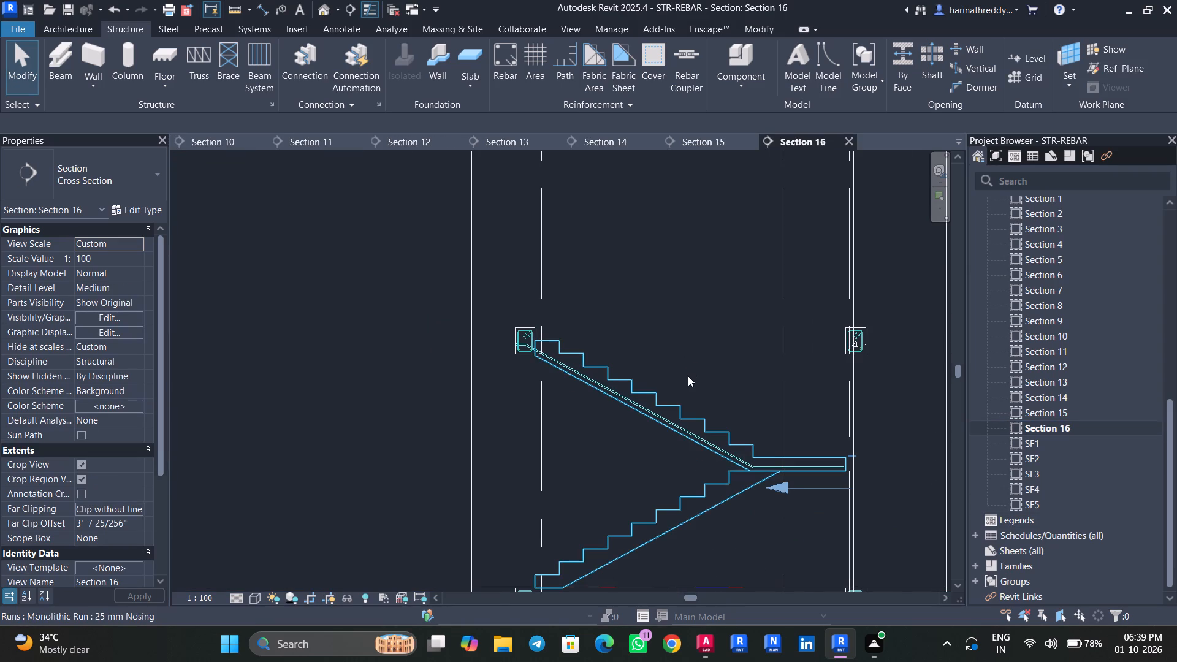
pyautogui.scroll(7, 518, 337)
pyautogui.scroll(-1, 531, 360)
pyautogui.scroll(2, 531, 360)
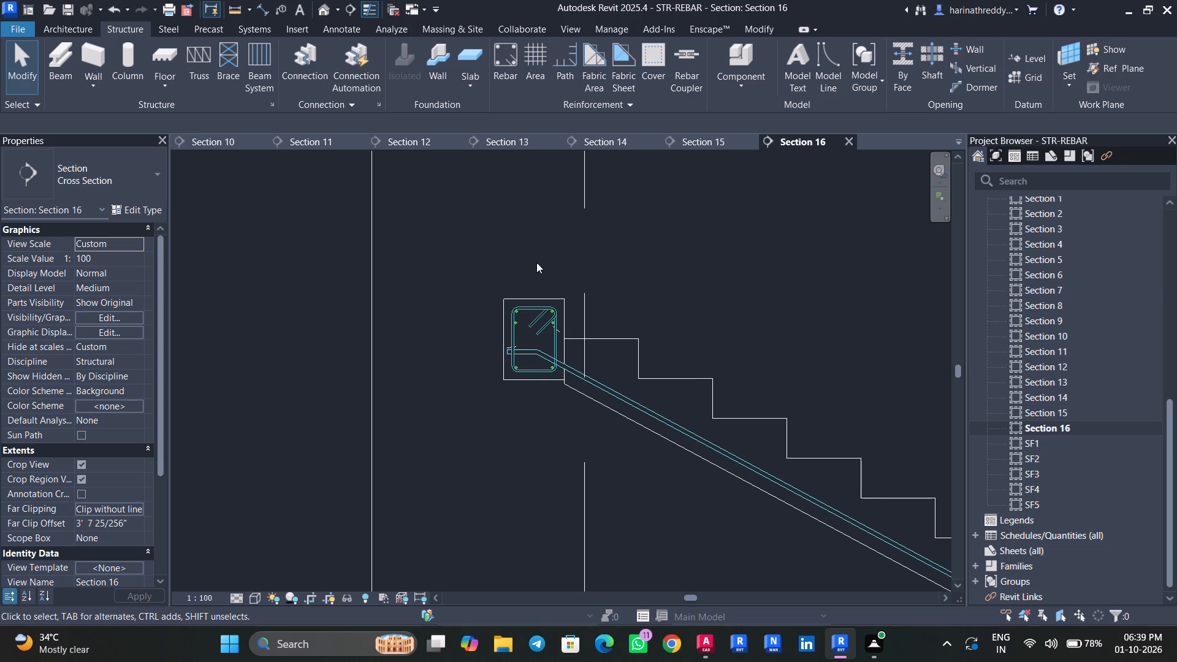
pyautogui.scroll(2, 500, 363)
pyautogui.scroll(-1, 500, 361)
pyautogui.scroll(2, 500, 361)
pyautogui.moveTo(568, 381); pyautogui.dragTo(365, 325, button='middle')
pyautogui.press('Escape')
pyautogui.click(479, 356)
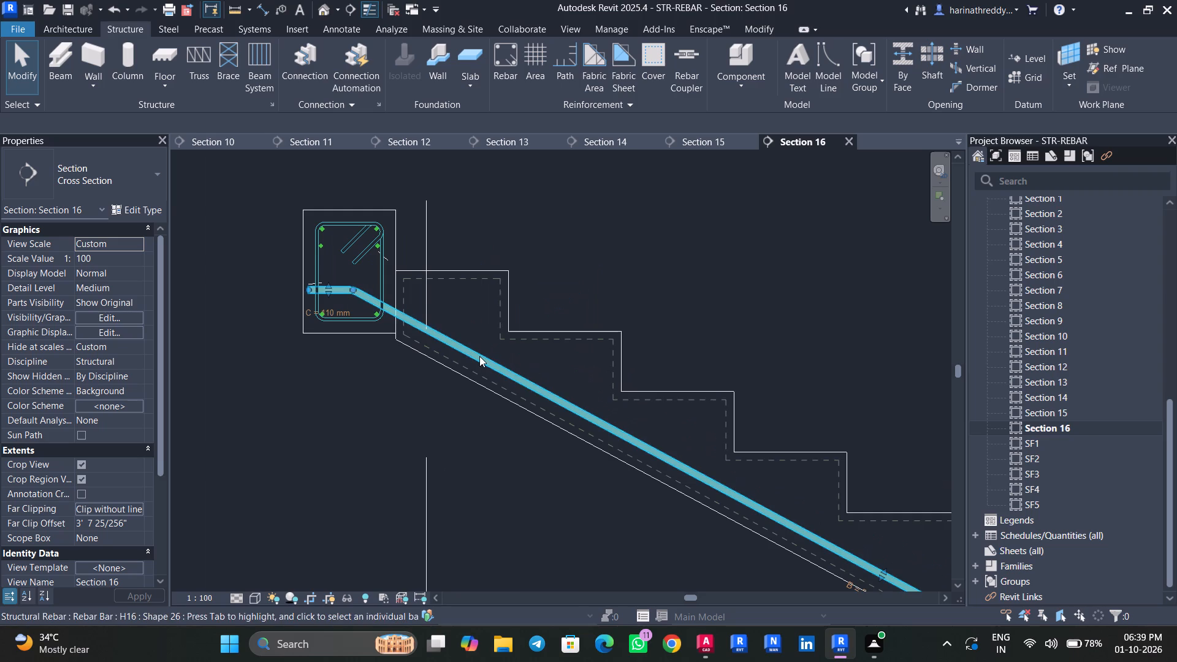
pyautogui.write('CS')
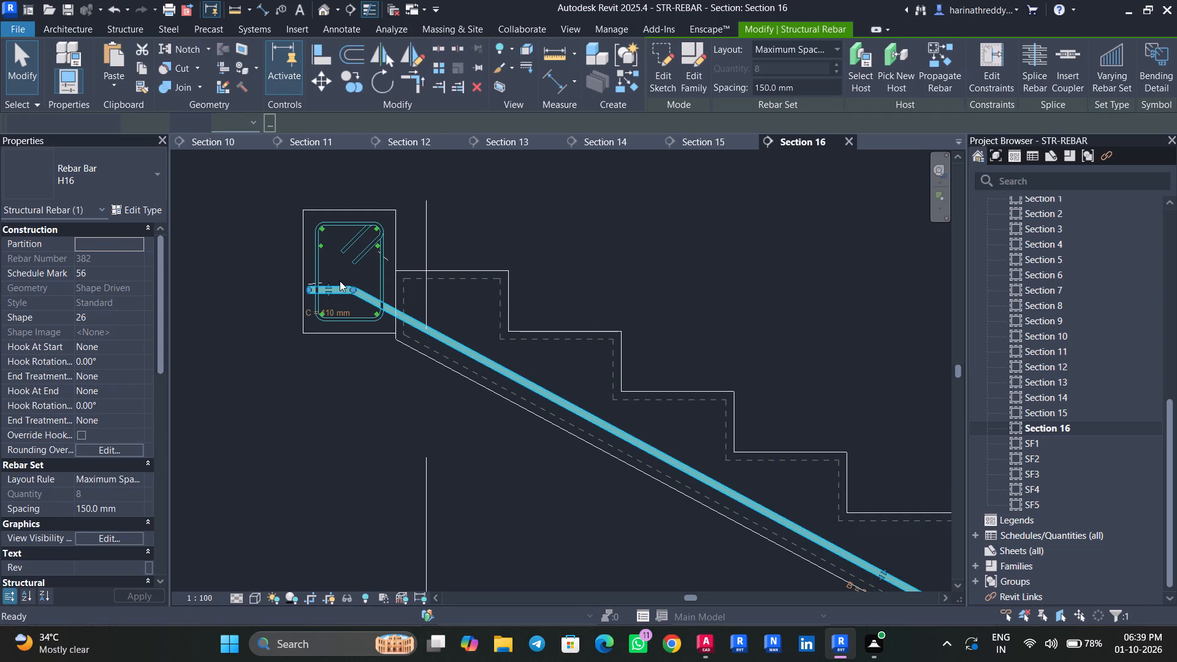
pyautogui.click(745, 69)
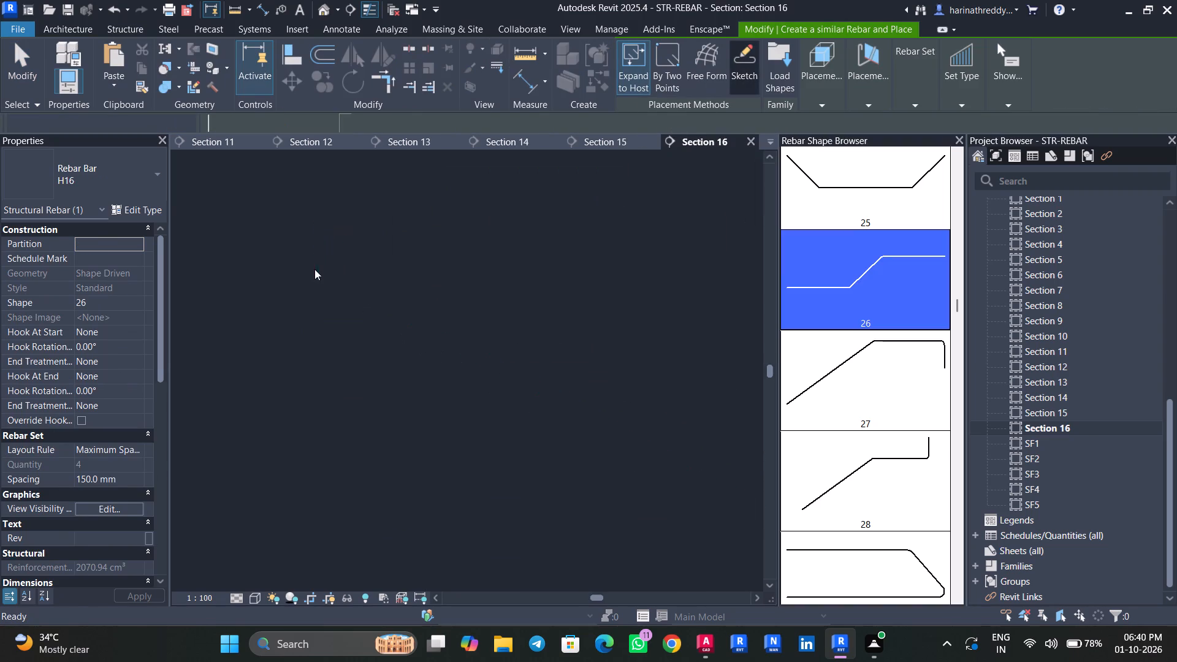
pyautogui.click(428, 267)
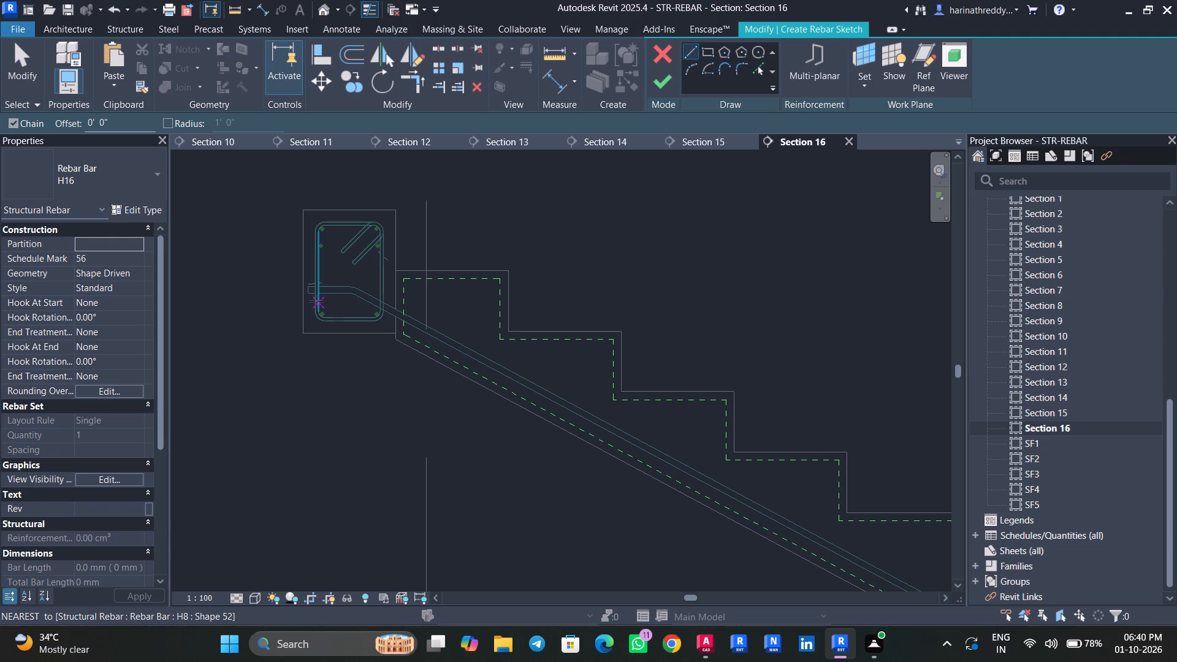
pyautogui.click(316, 303)
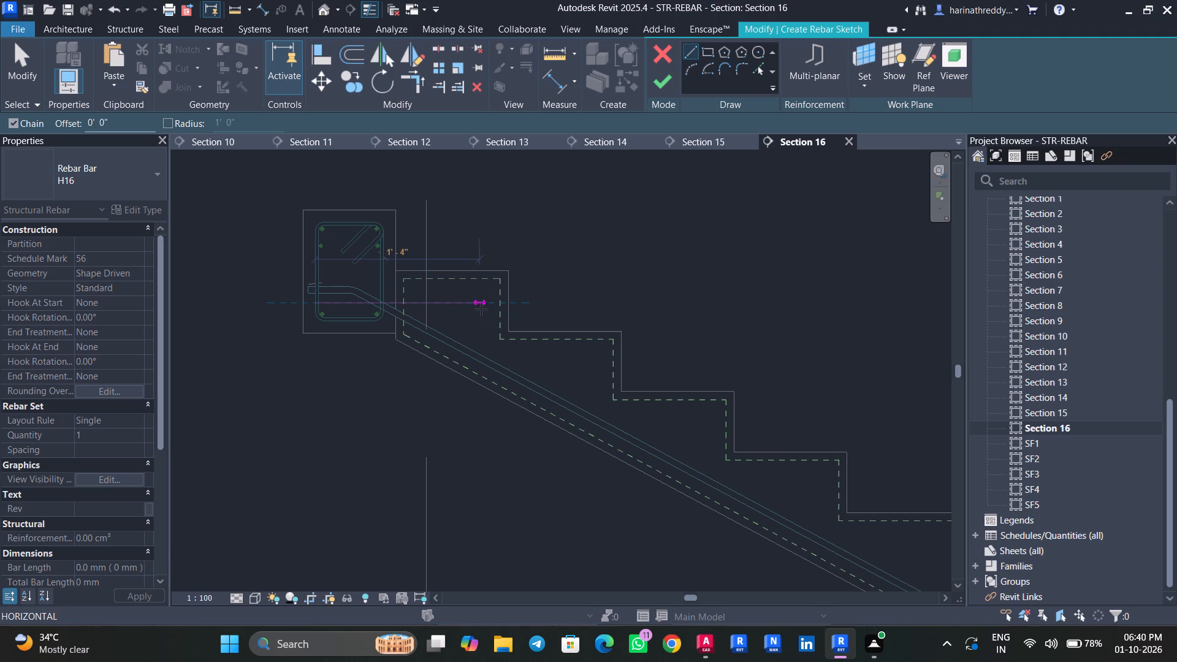
pyautogui.scroll(6, 481, 309)
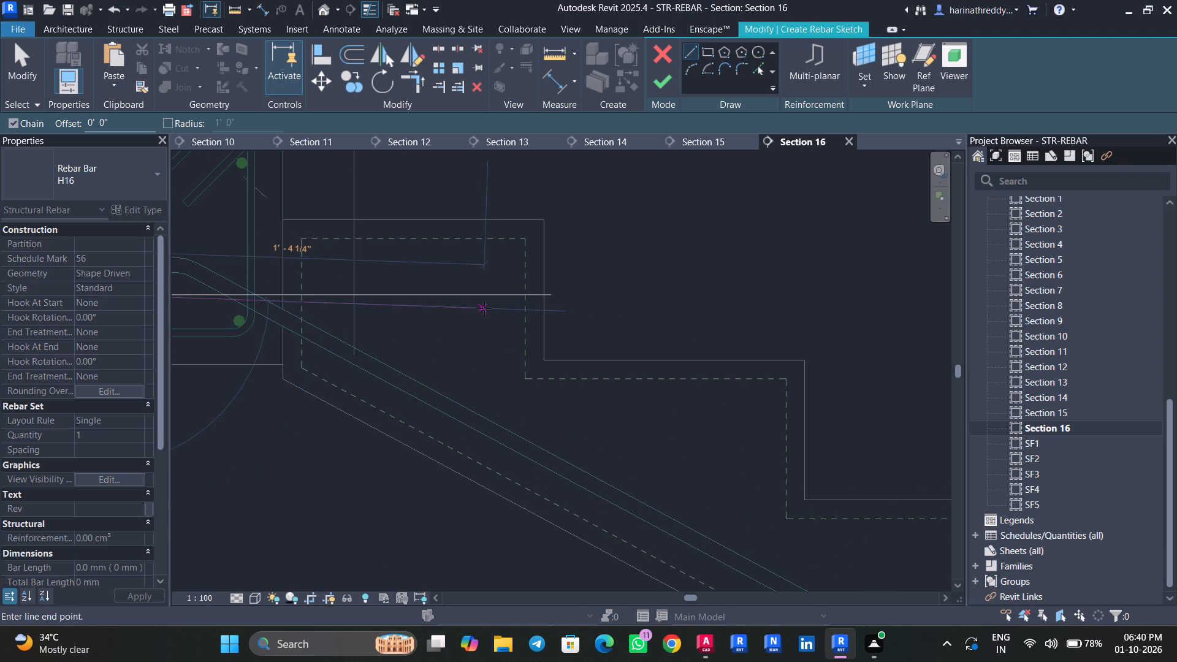
pyautogui.click(519, 302)
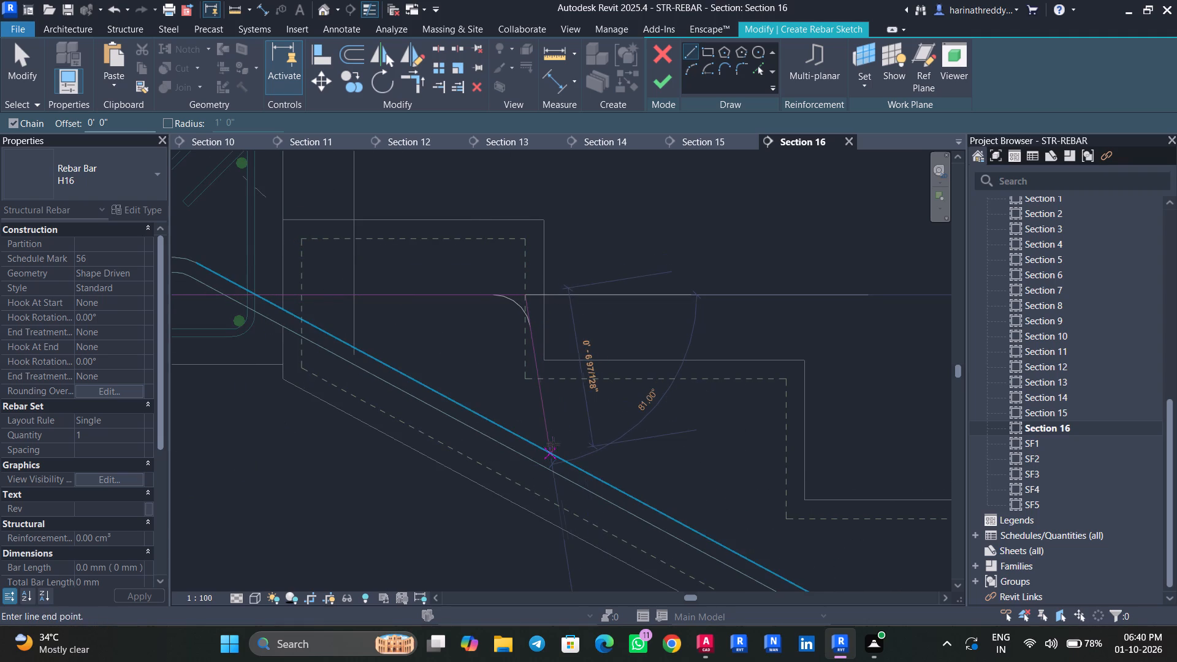
pyautogui.press('Escape')
pyautogui.press('Escape')
pyautogui.press('Escape')
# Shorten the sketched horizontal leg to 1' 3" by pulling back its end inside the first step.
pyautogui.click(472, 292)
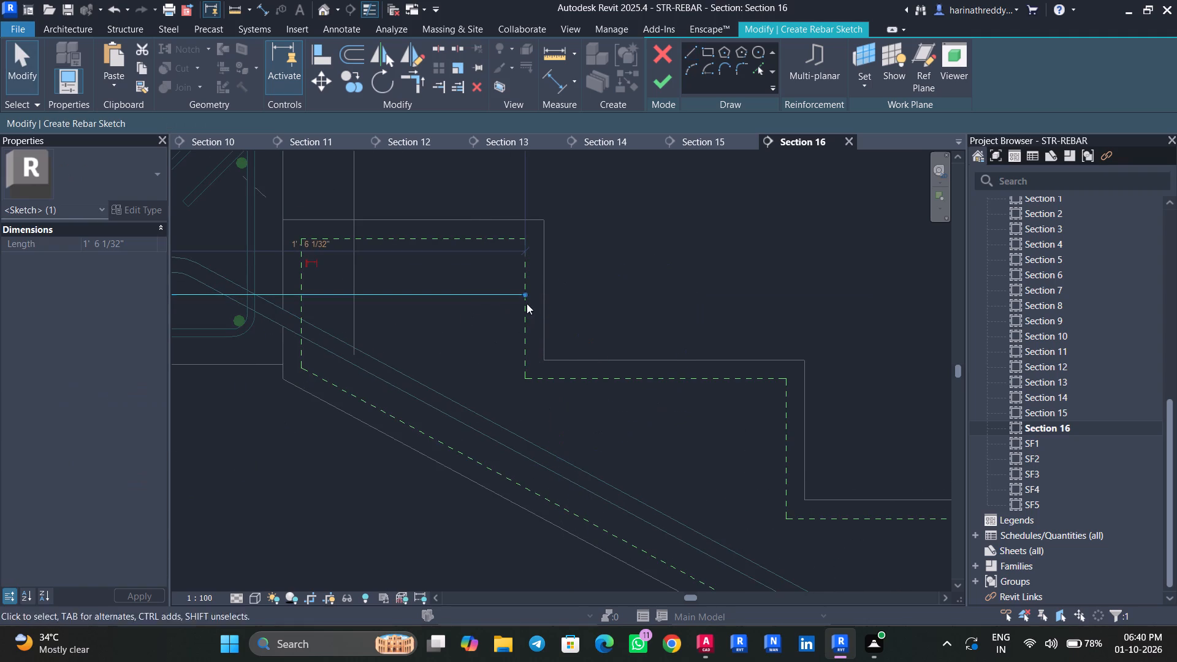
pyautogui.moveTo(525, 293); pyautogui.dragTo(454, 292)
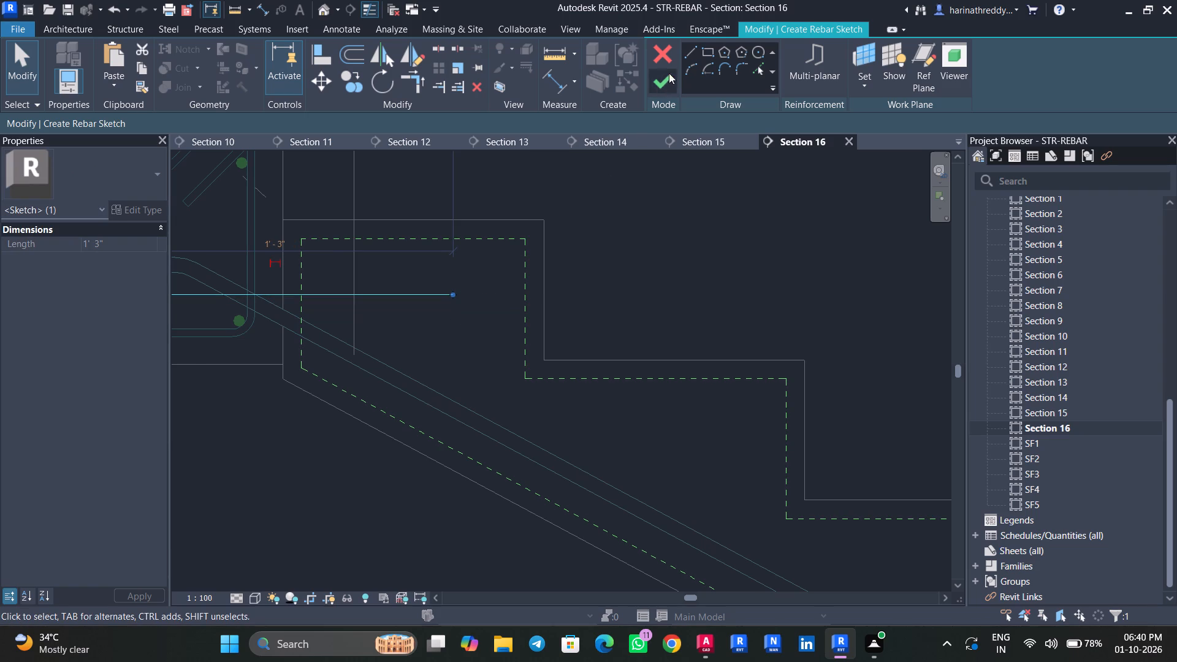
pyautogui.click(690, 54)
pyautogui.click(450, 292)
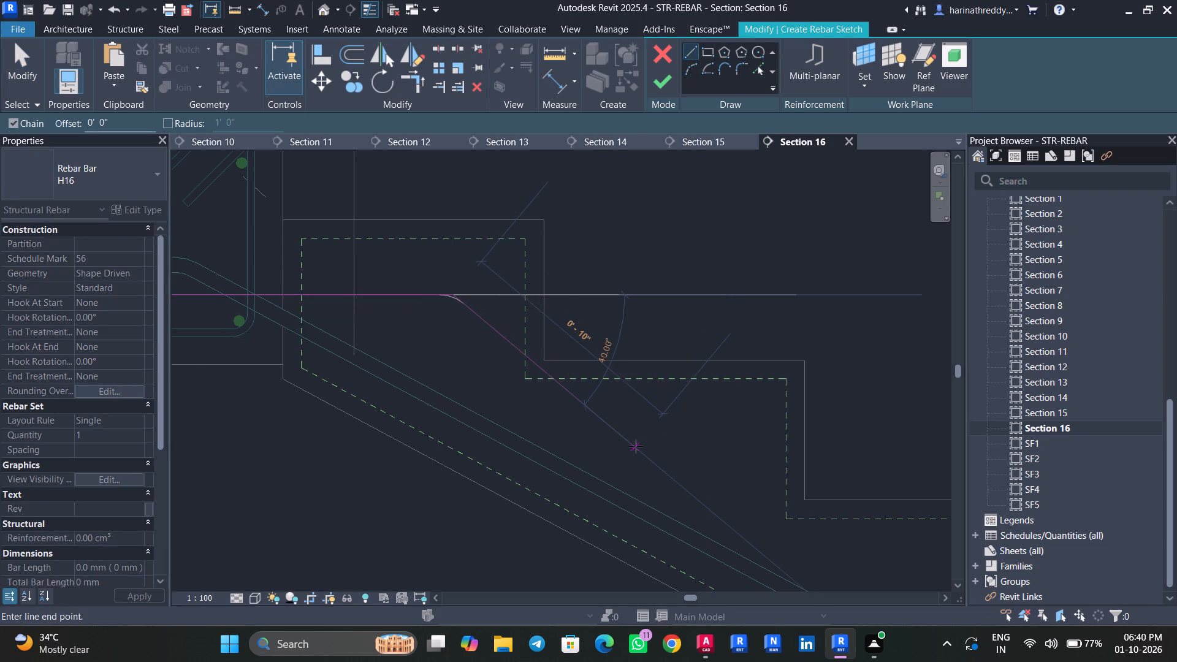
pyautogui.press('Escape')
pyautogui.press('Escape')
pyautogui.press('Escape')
# Shorten the sketched horizontal leg so it ends just past the beam face, inside the top step.
pyautogui.click(405, 295)
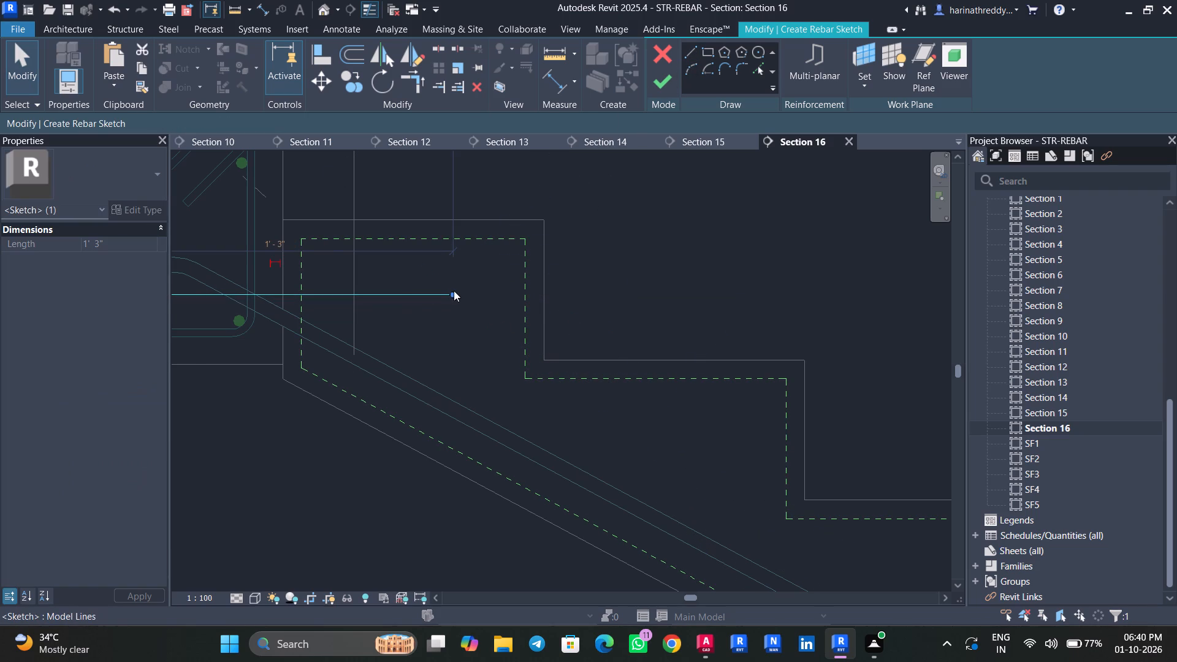
pyautogui.moveTo(454, 291); pyautogui.dragTo(365, 293)
pyautogui.press('Escape')
pyautogui.press('Escape')
# Sketch a sloping leg 1' 6" long at 29° down the flight from the horizontal leg's end, and finish the H16 bar.
pyautogui.click(696, 50)
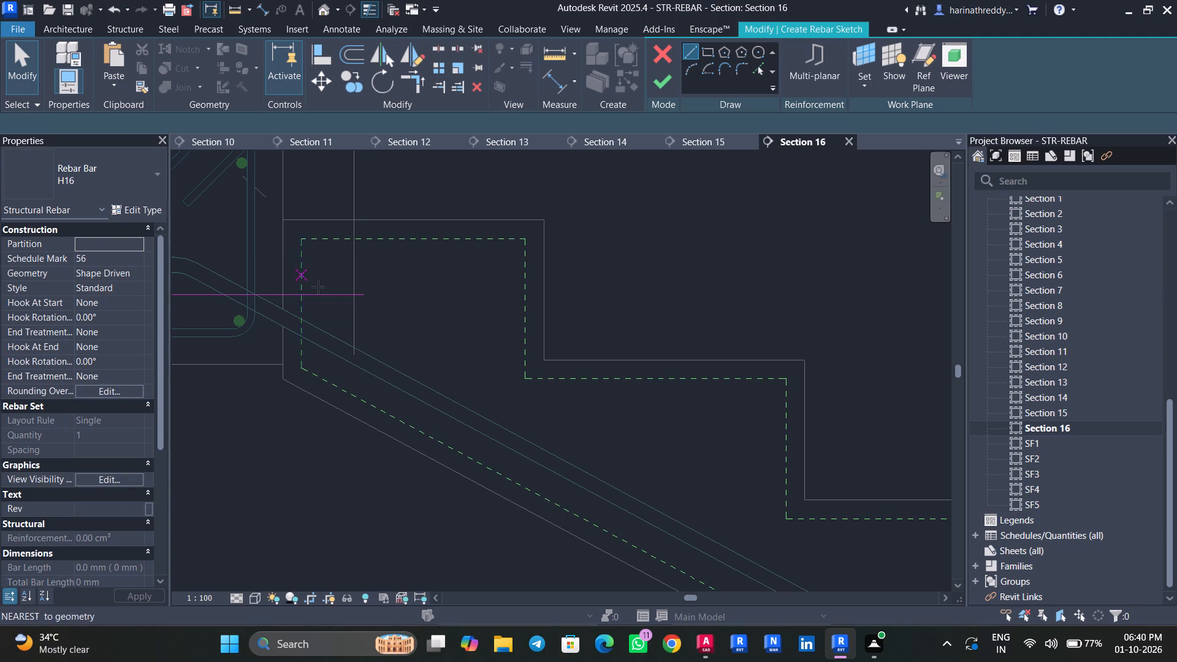
pyautogui.click(364, 296)
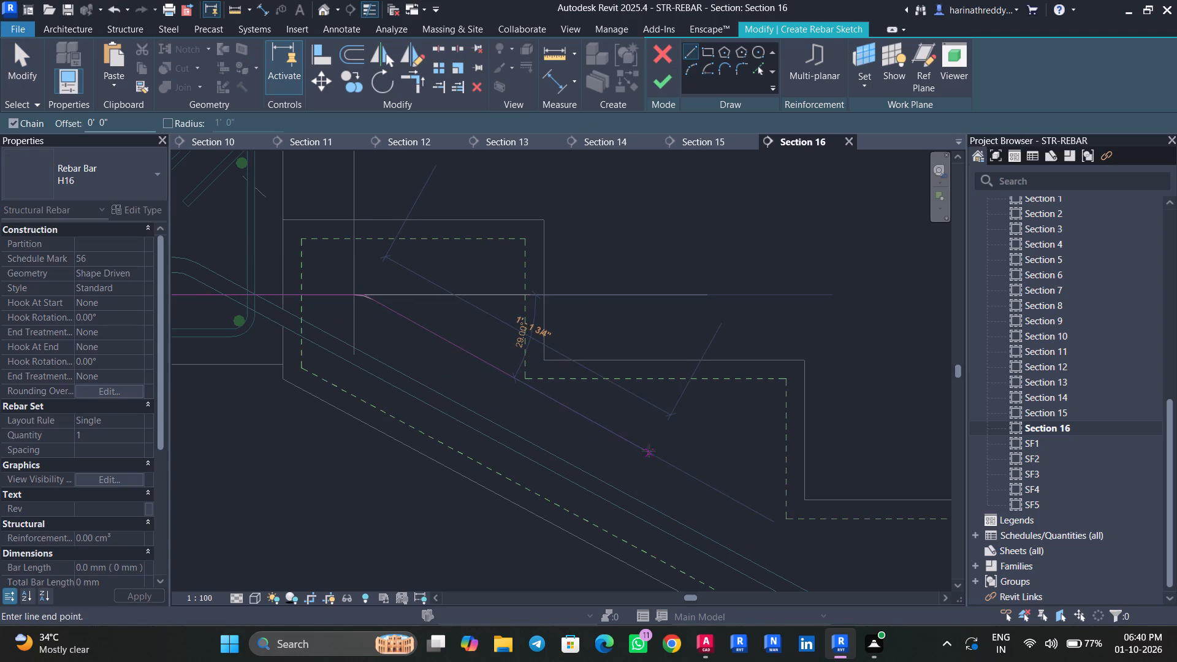
pyautogui.scroll(-5, 657, 456)
pyautogui.moveTo(657, 456); pyautogui.dragTo(560, 420, button='middle')
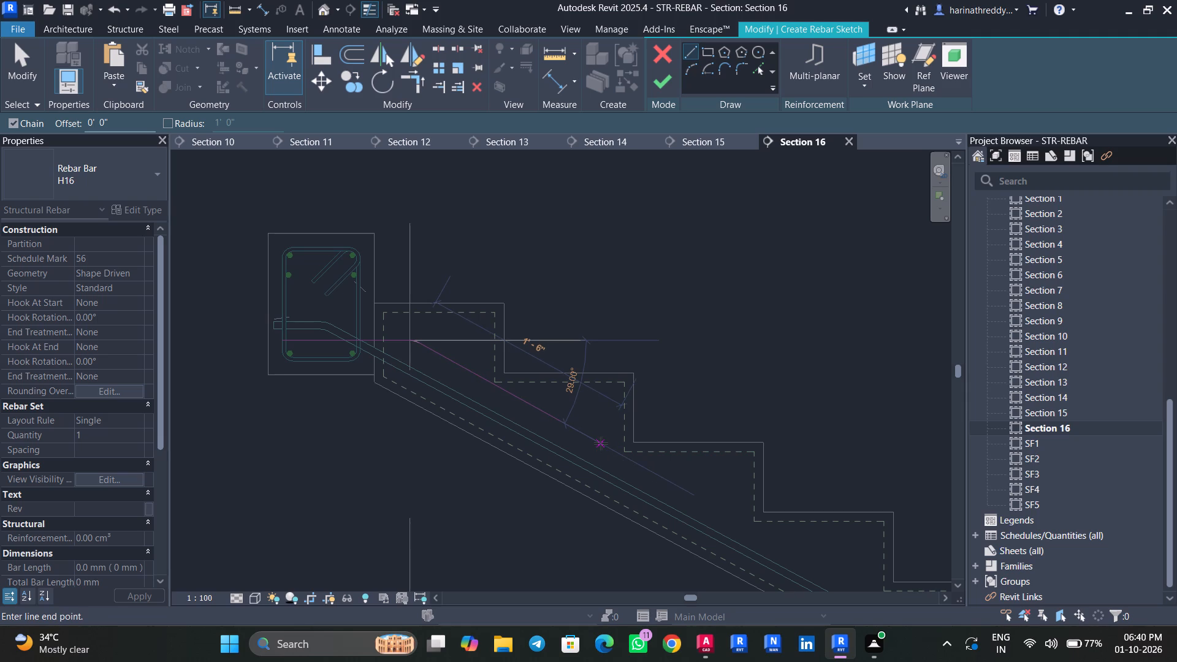
pyautogui.click(601, 443)
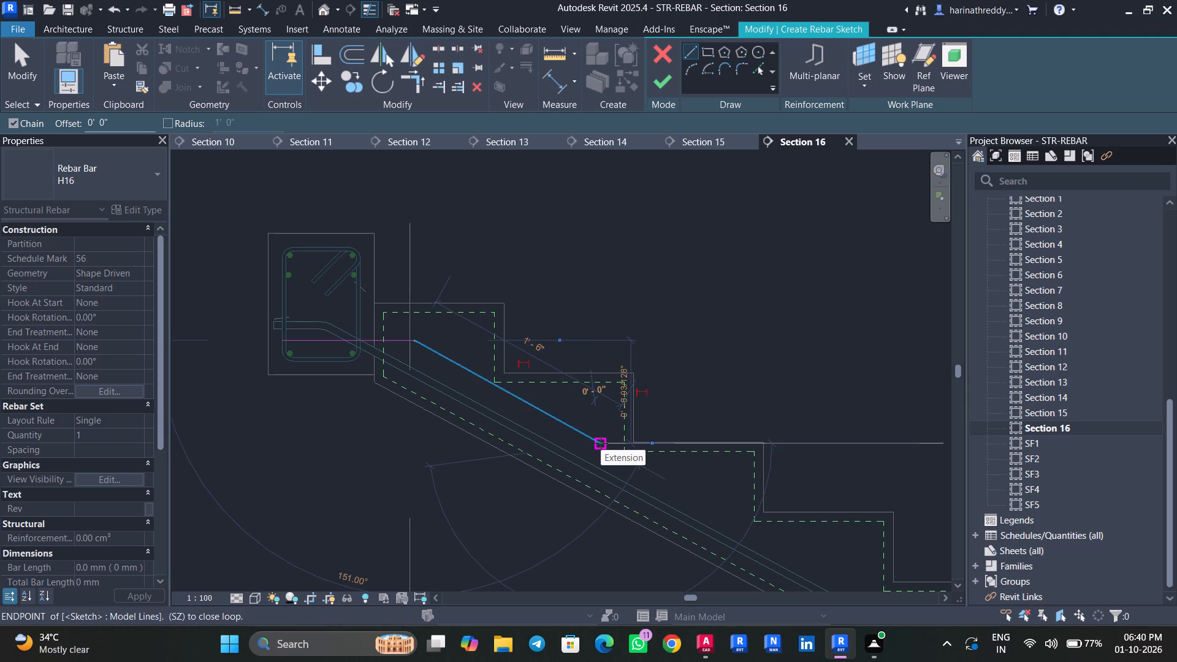
pyautogui.press('Escape')
pyautogui.scroll(1, 601, 443)
pyautogui.press('Escape')
pyautogui.press('Escape')
pyautogui.click(666, 78)
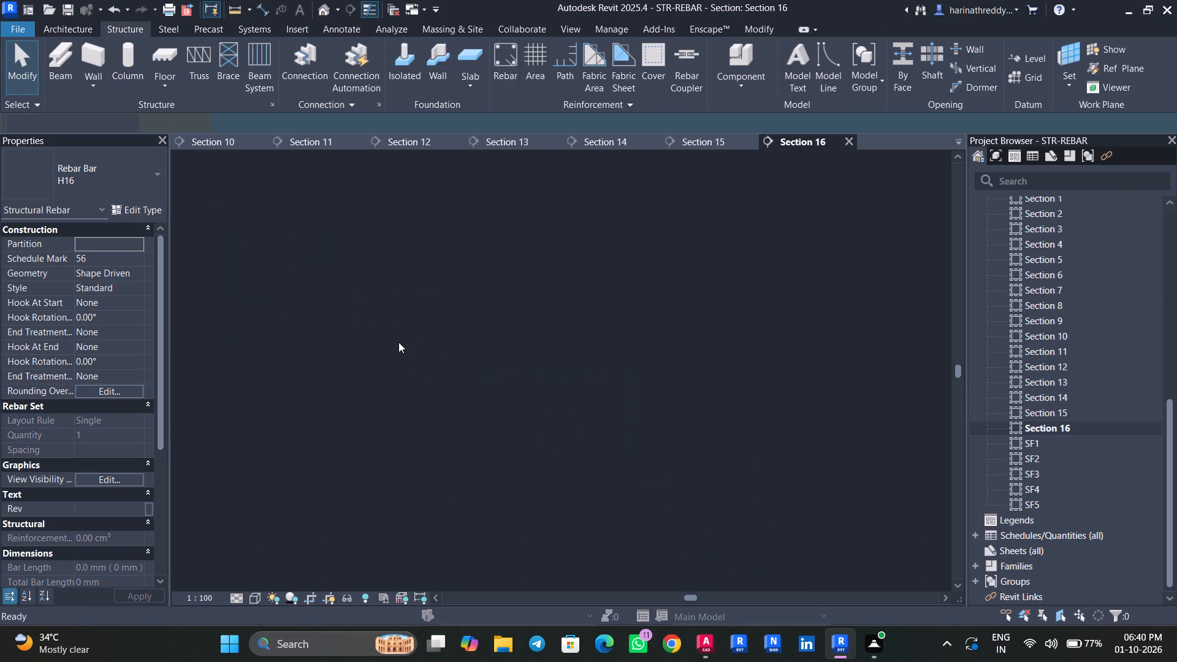
pyautogui.press('Escape')
pyautogui.press('Escape')
# Set the new cranked H16 top bar to a Maximum Spacing layout at 150 mm.
pyautogui.click(424, 345)
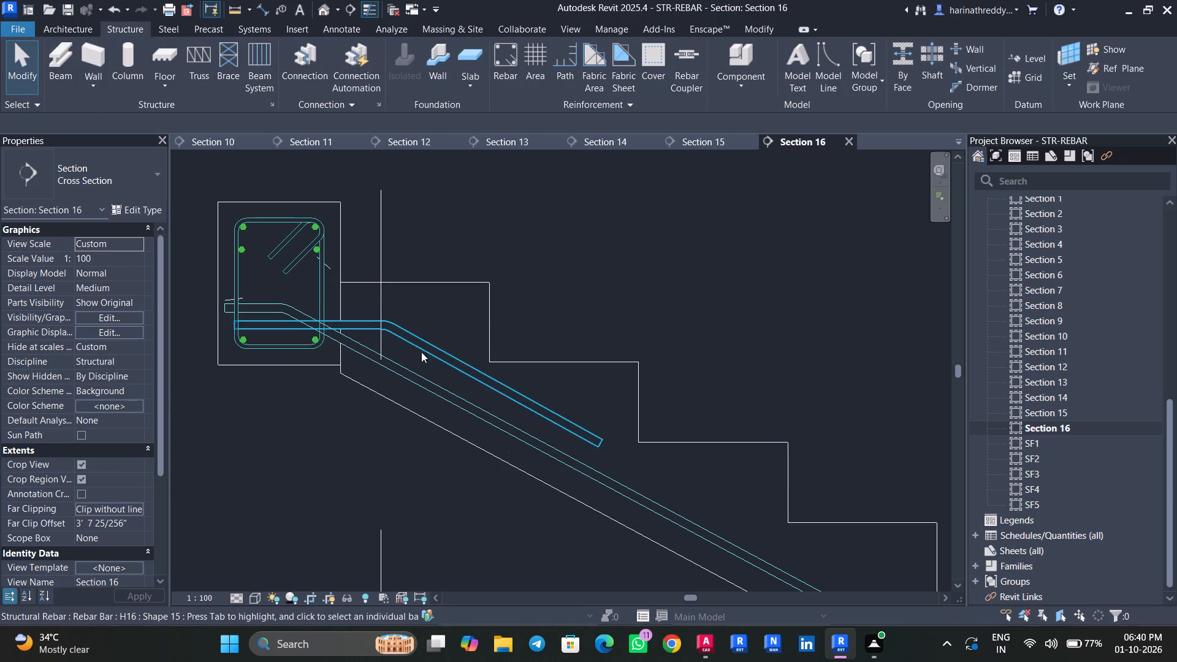
pyautogui.click(139, 476)
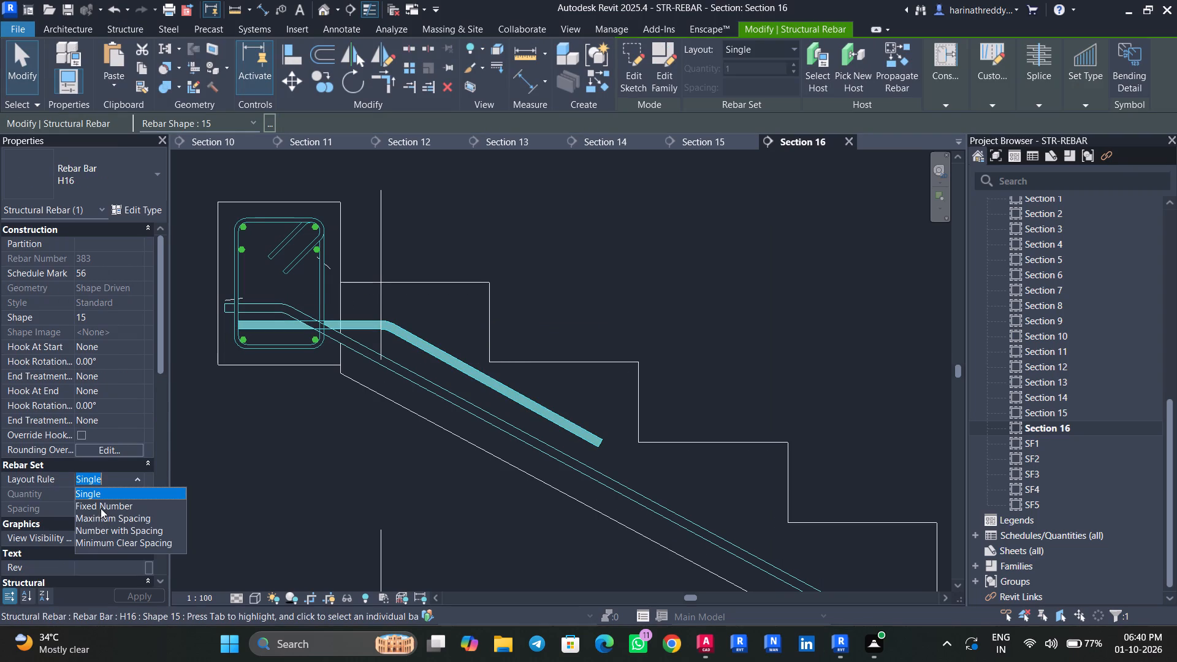
pyautogui.click(107, 517)
pyautogui.click(121, 501)
pyautogui.doubleClick(121, 507)
pyautogui.moveTo(121, 508); pyautogui.dragTo(50, 516)
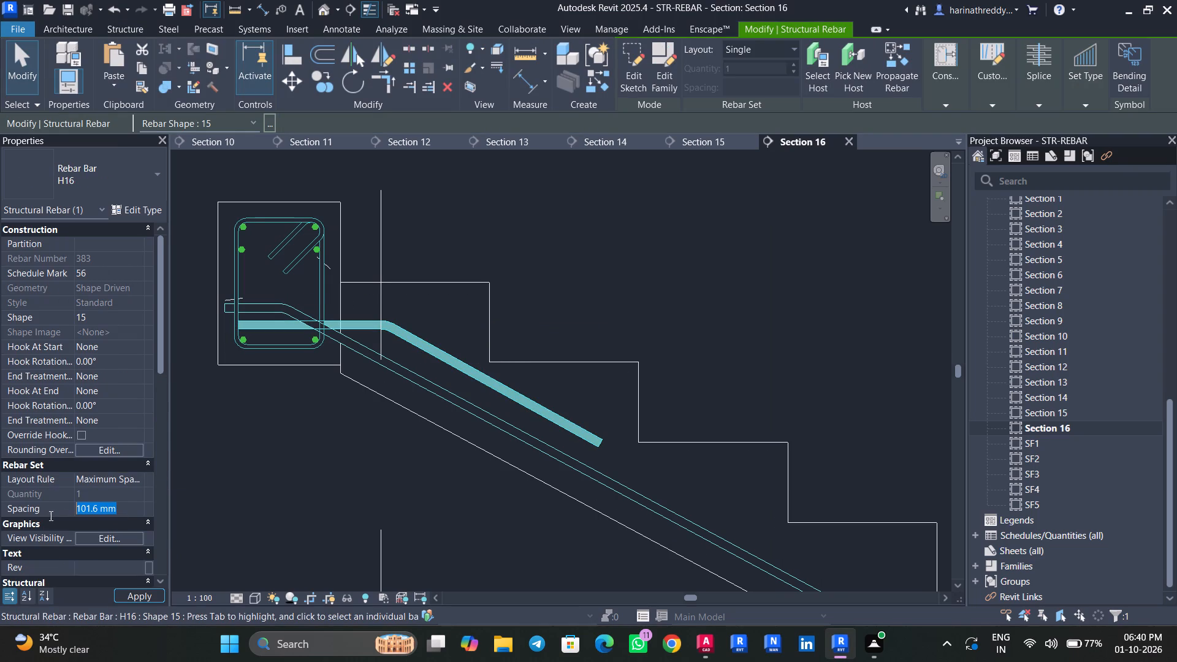
pyautogui.moveTo(50, 516); pyautogui.dragTo(49, 516)
pyautogui.write('150')
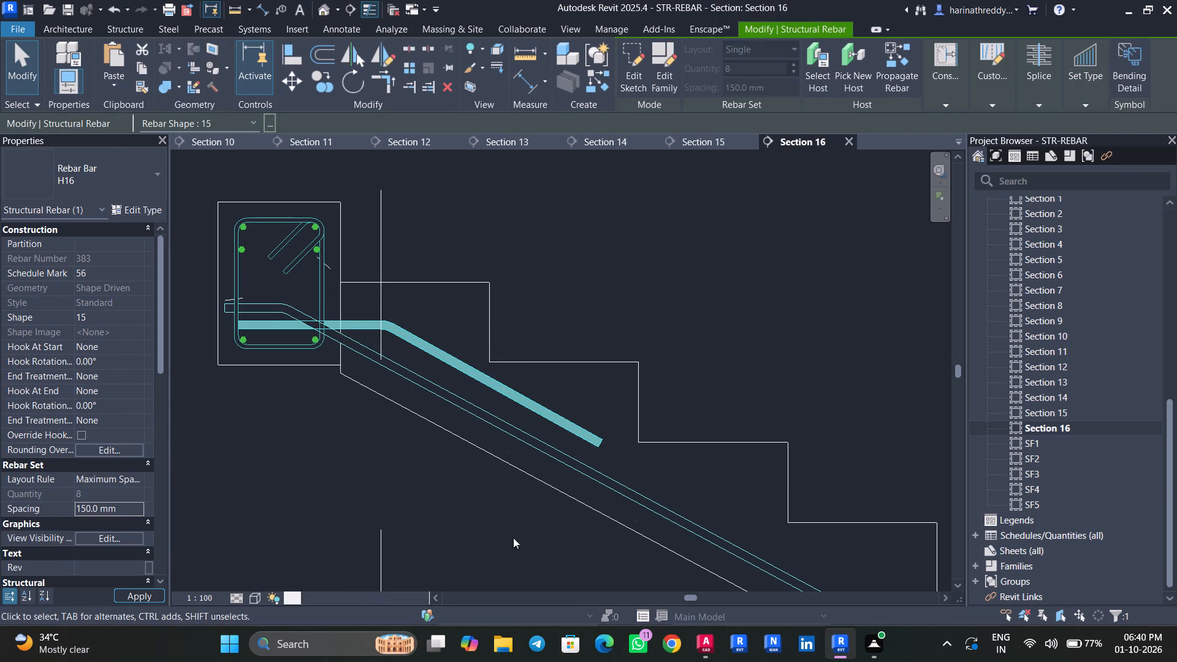
pyautogui.press('Escape')
pyautogui.press('Escape')
# Examine the bars in section along the upper flight, from the landing back up to the beam.
pyautogui.scroll(-3, 395, 493)
pyautogui.moveTo(395, 493); pyautogui.dragTo(120, 208, button='middle')
pyautogui.scroll(-3, 264, 294)
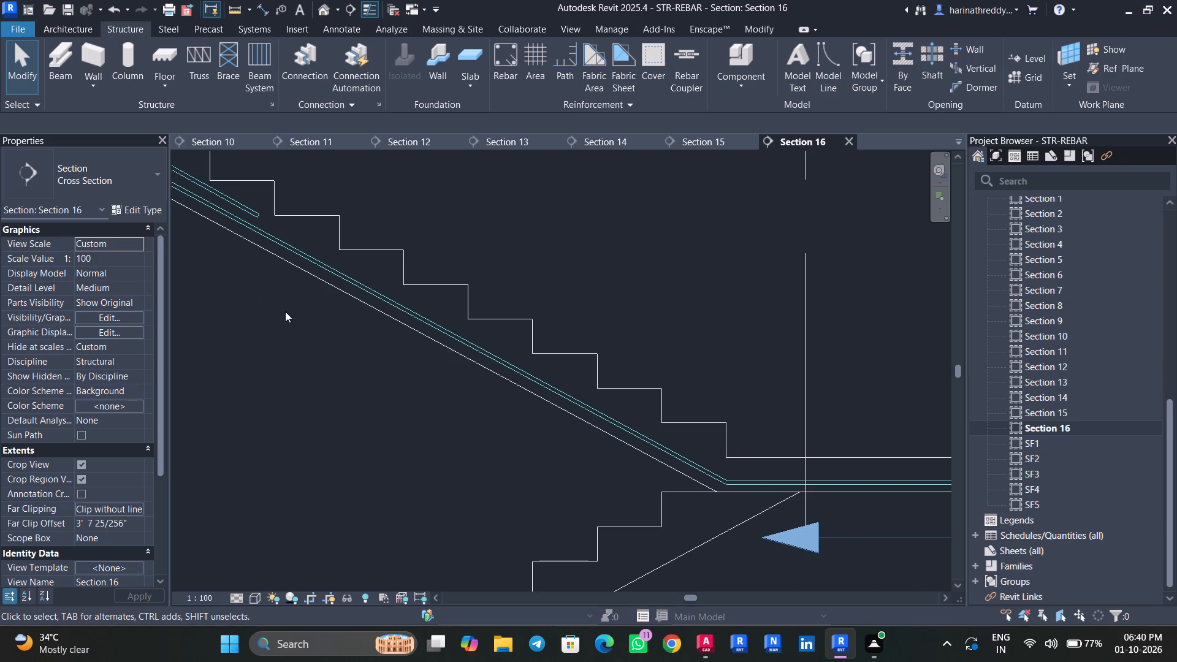
pyautogui.moveTo(531, 466); pyautogui.dragTo(387, 446, button='middle')
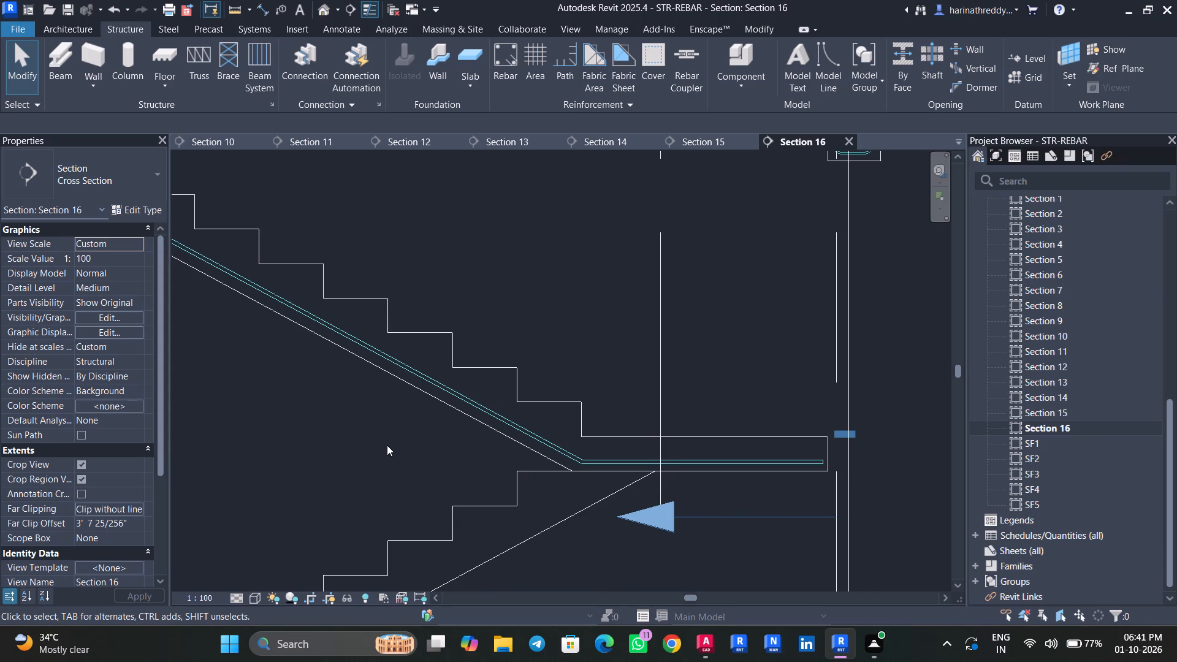
pyautogui.press('Escape')
pyautogui.press('Escape')
pyautogui.moveTo(313, 408); pyautogui.dragTo(606, 501, button='middle')
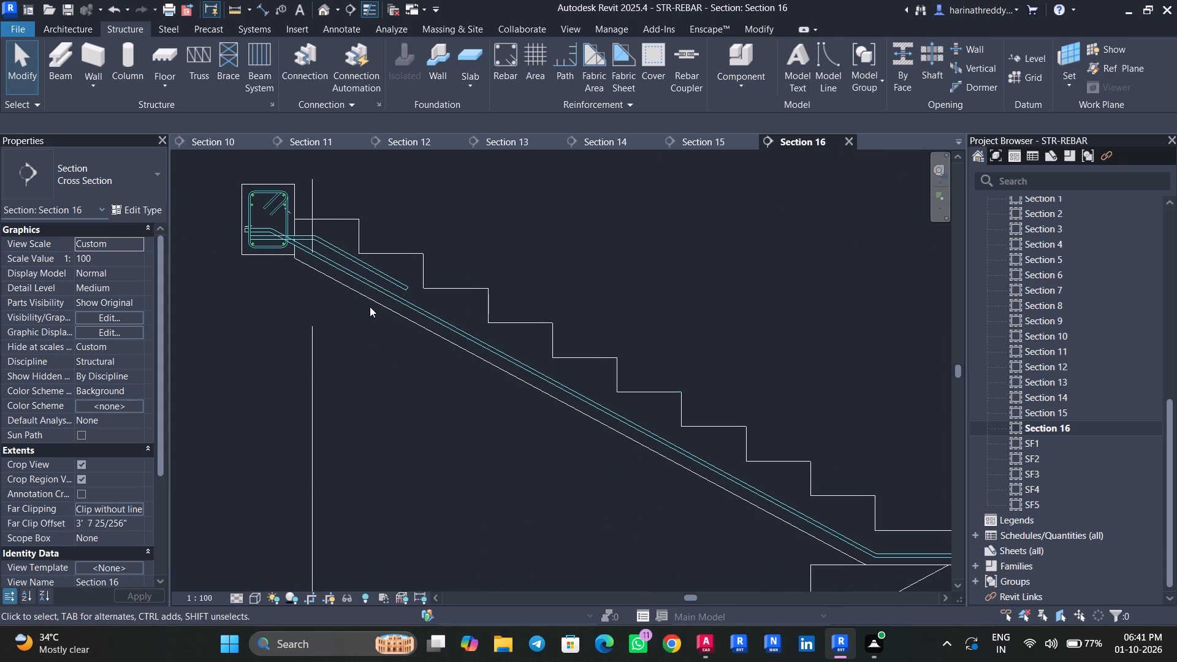
# Set up new rebar hosted in the staircase with straight shape 00 and bar type H12.
pyautogui.click(368, 303)
pyautogui.click(761, 82)
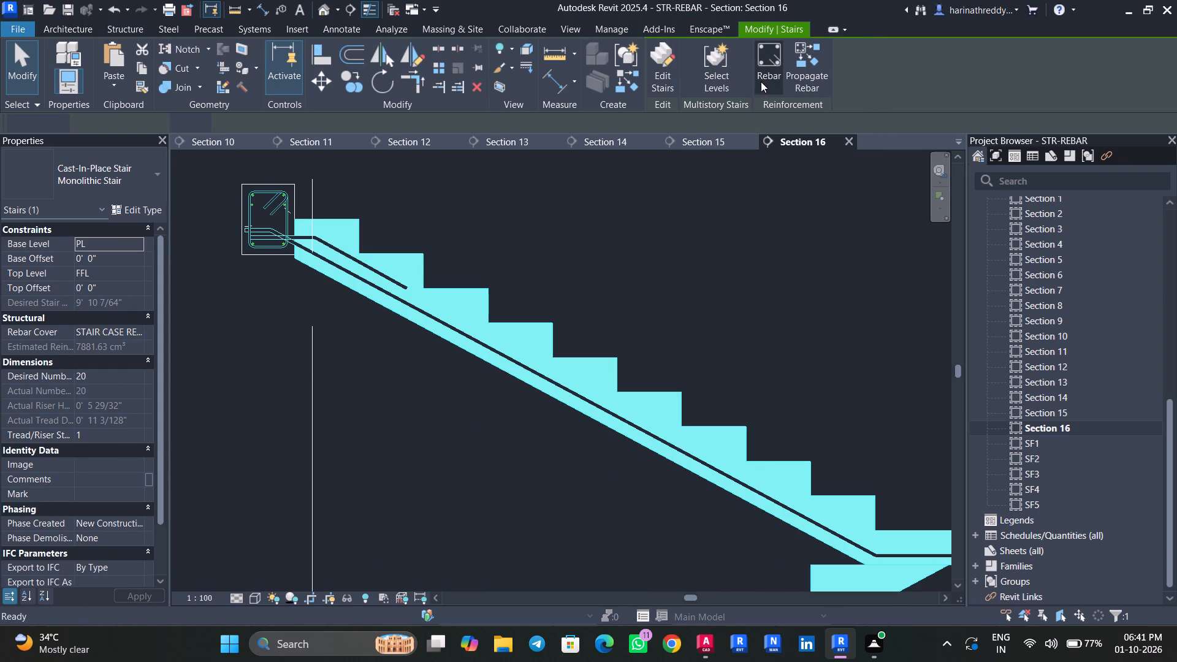
pyautogui.scroll(9, 824, 295)
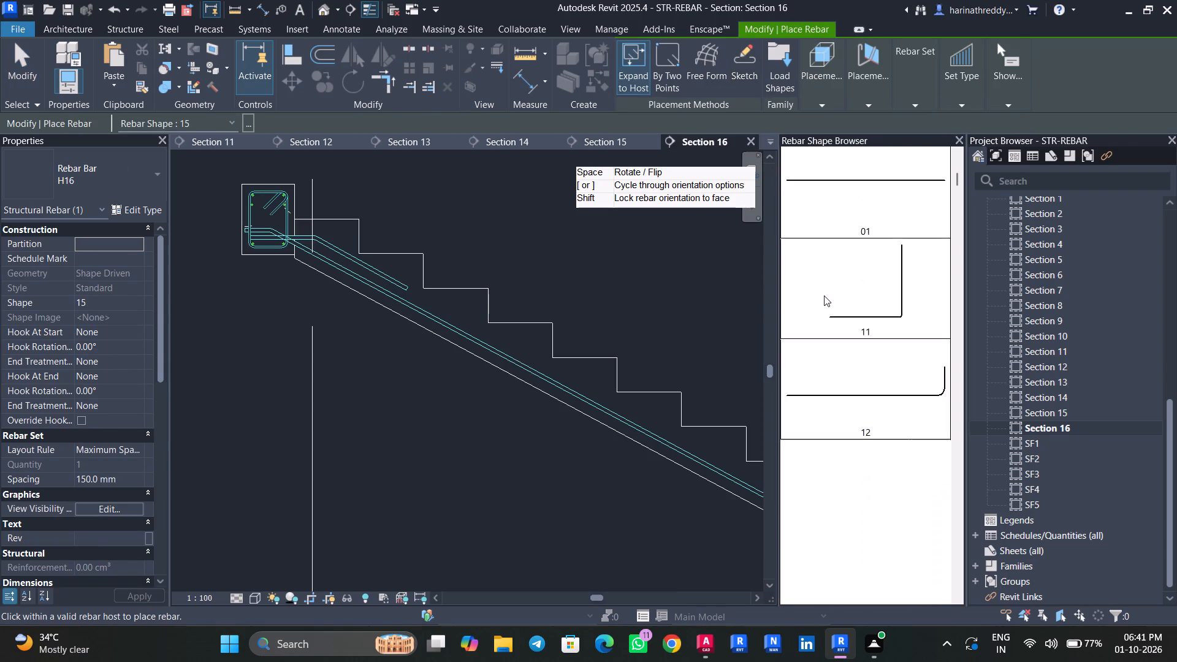
pyautogui.scroll(-7, 824, 295)
pyautogui.scroll(1, 864, 389)
pyautogui.scroll(-1, 864, 389)
pyautogui.scroll(1, 864, 389)
pyautogui.scroll(-1, 864, 389)
pyautogui.scroll(3, 866, 389)
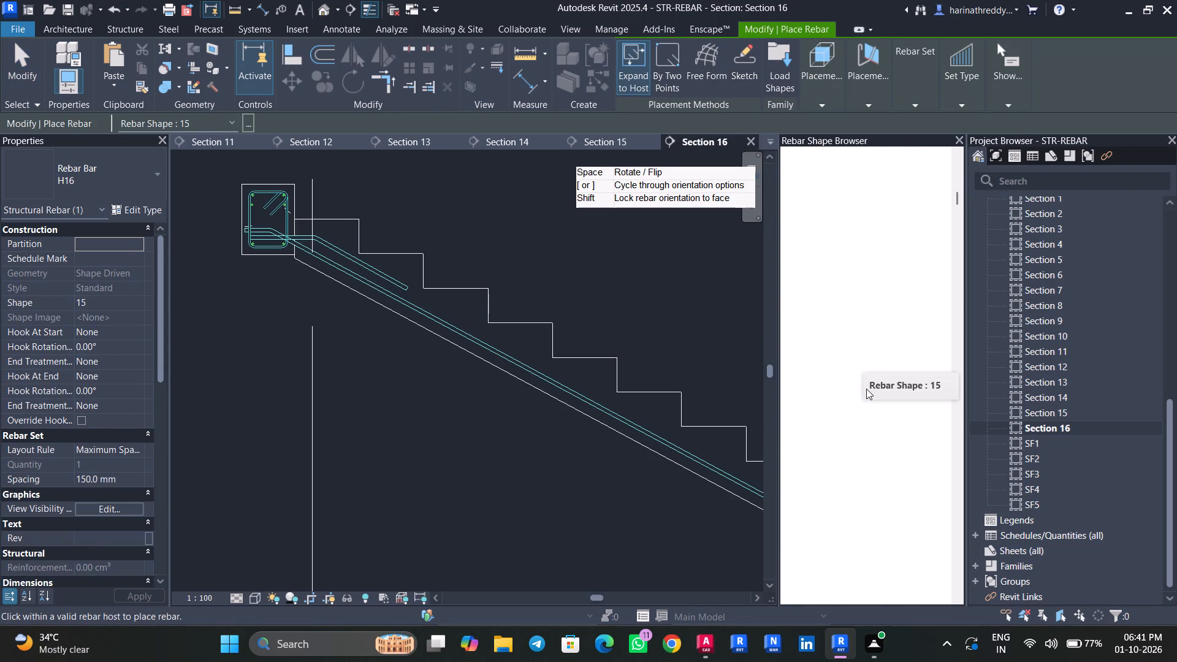
pyautogui.scroll(10, 866, 389)
pyautogui.scroll(-1, 866, 389)
pyautogui.scroll(1, 866, 389)
pyautogui.scroll(-1, 866, 389)
pyautogui.scroll(1, 866, 389)
pyautogui.click(863, 188)
pyautogui.click(74, 159)
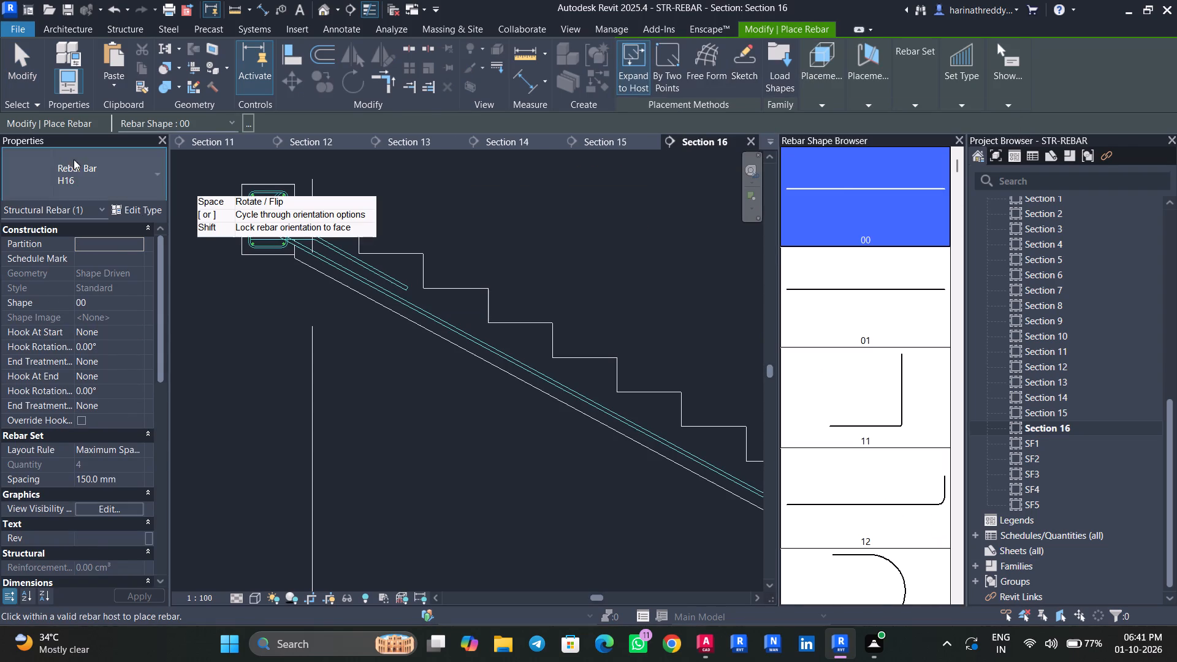
pyautogui.click(50, 307)
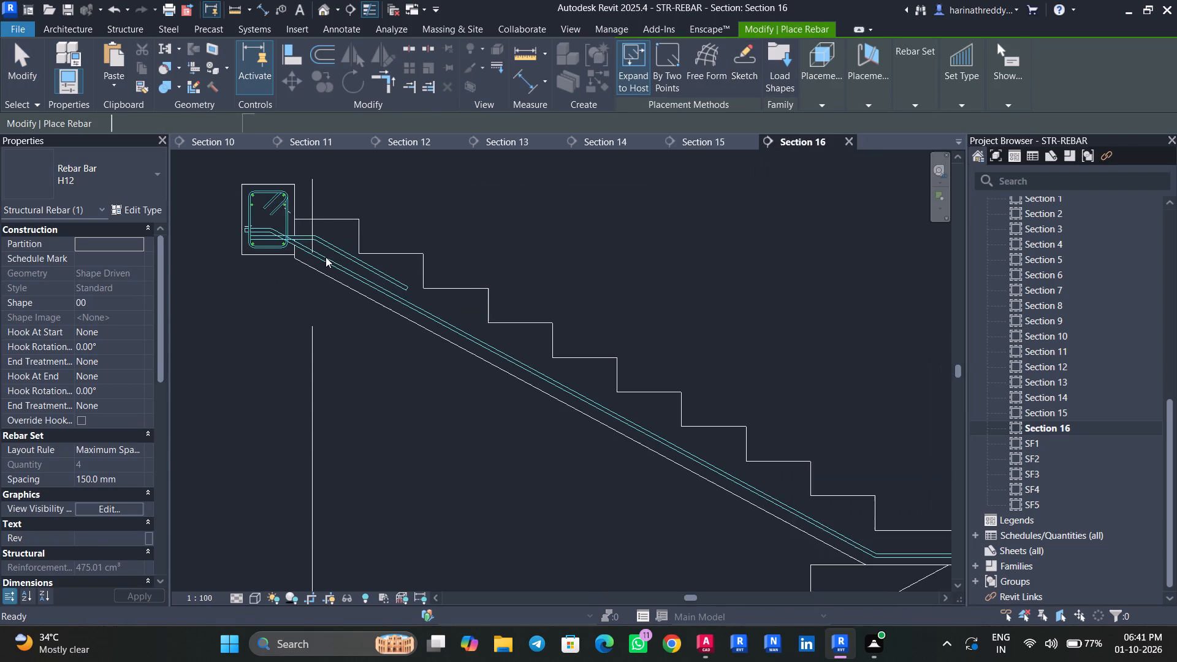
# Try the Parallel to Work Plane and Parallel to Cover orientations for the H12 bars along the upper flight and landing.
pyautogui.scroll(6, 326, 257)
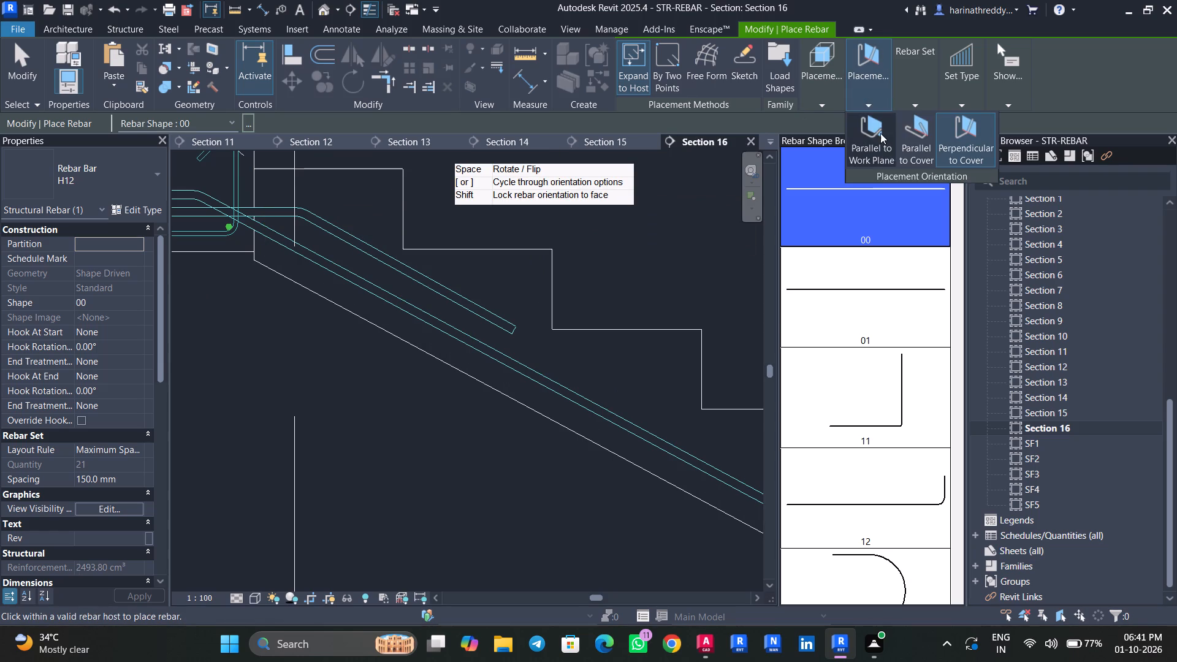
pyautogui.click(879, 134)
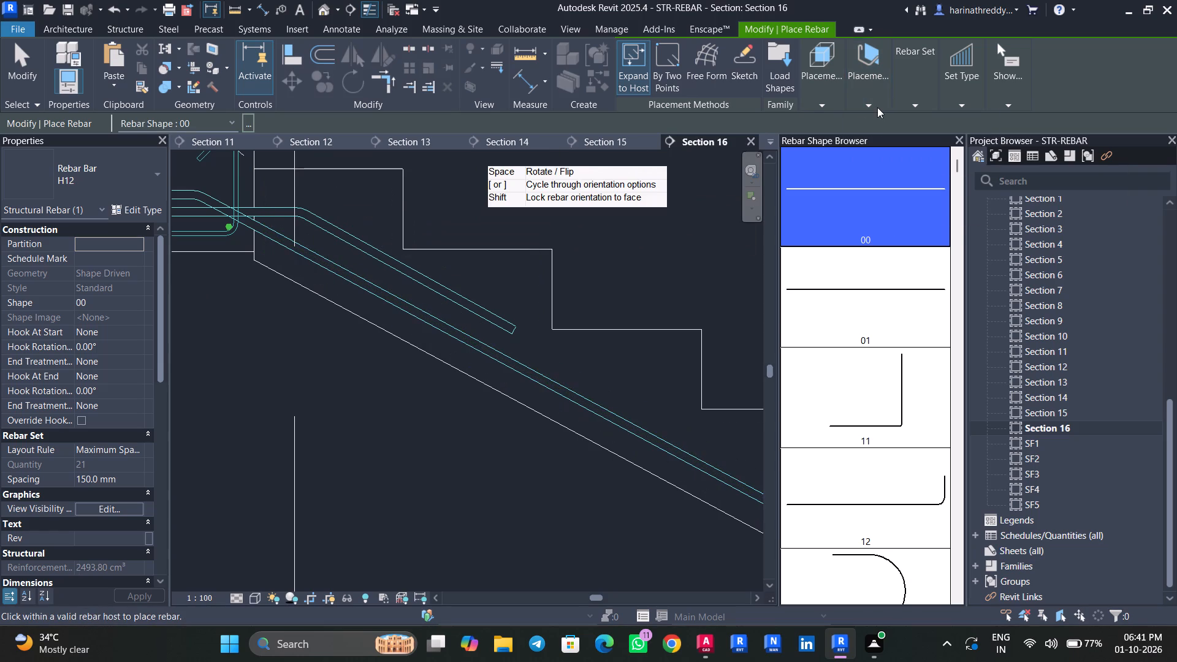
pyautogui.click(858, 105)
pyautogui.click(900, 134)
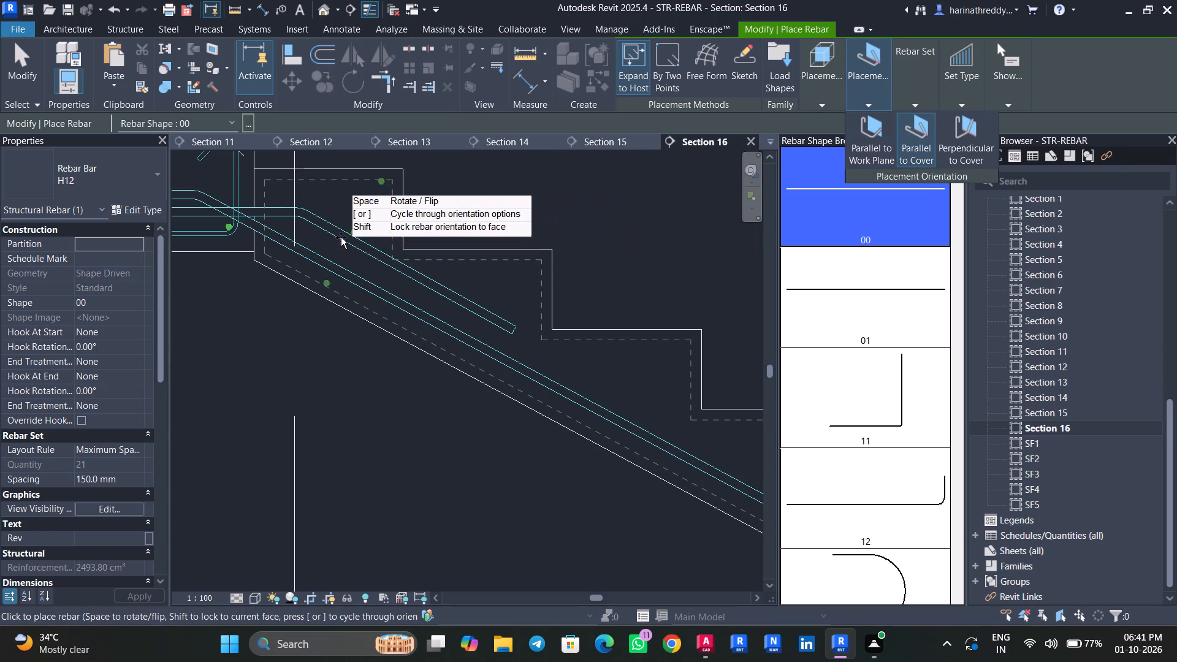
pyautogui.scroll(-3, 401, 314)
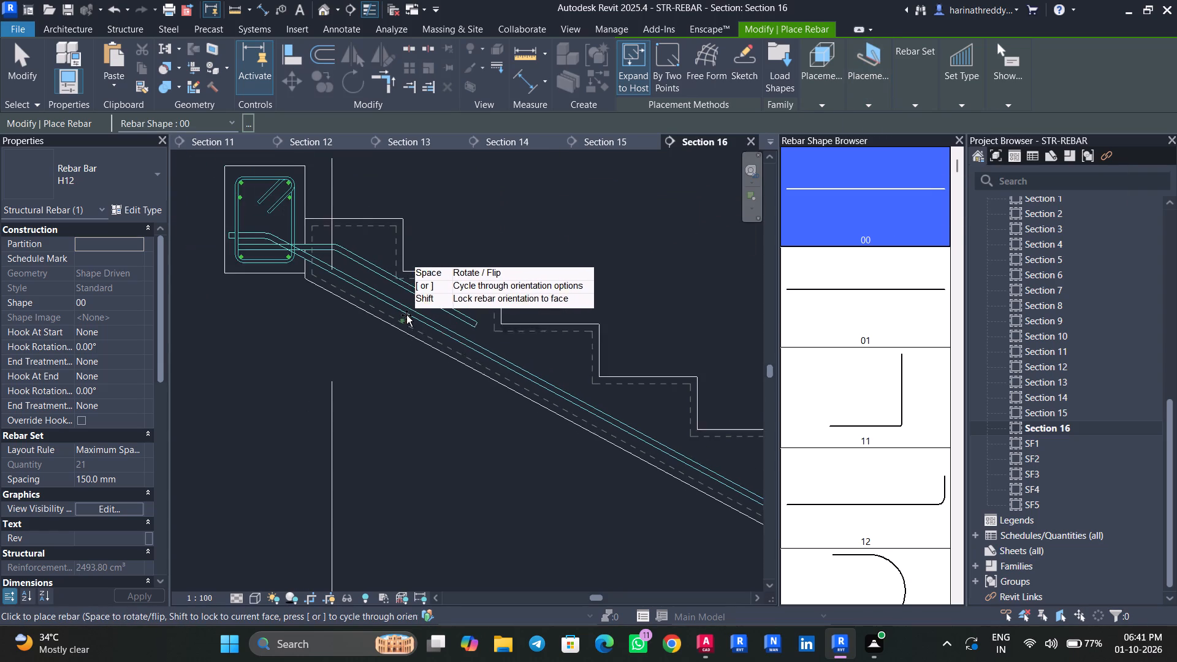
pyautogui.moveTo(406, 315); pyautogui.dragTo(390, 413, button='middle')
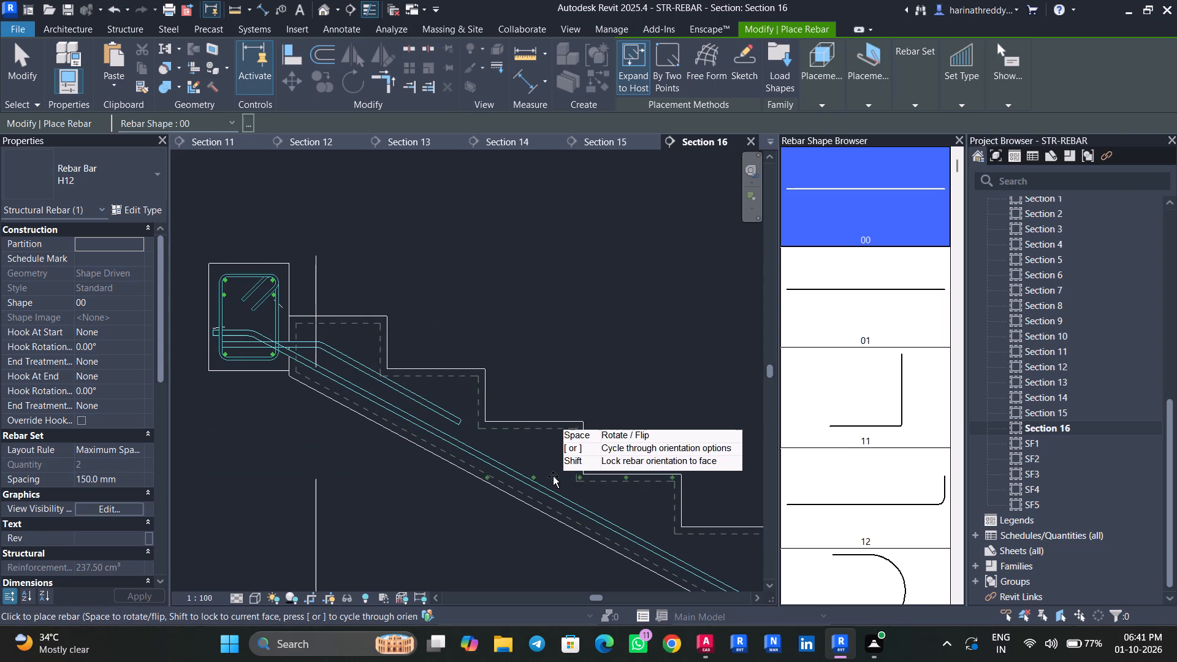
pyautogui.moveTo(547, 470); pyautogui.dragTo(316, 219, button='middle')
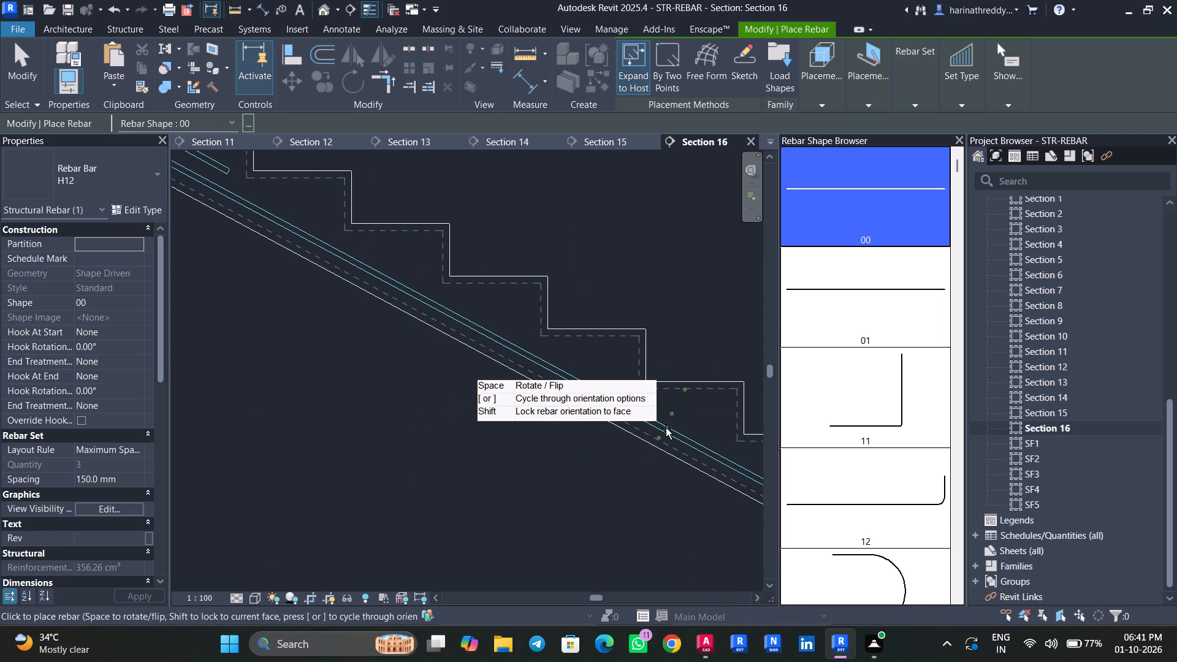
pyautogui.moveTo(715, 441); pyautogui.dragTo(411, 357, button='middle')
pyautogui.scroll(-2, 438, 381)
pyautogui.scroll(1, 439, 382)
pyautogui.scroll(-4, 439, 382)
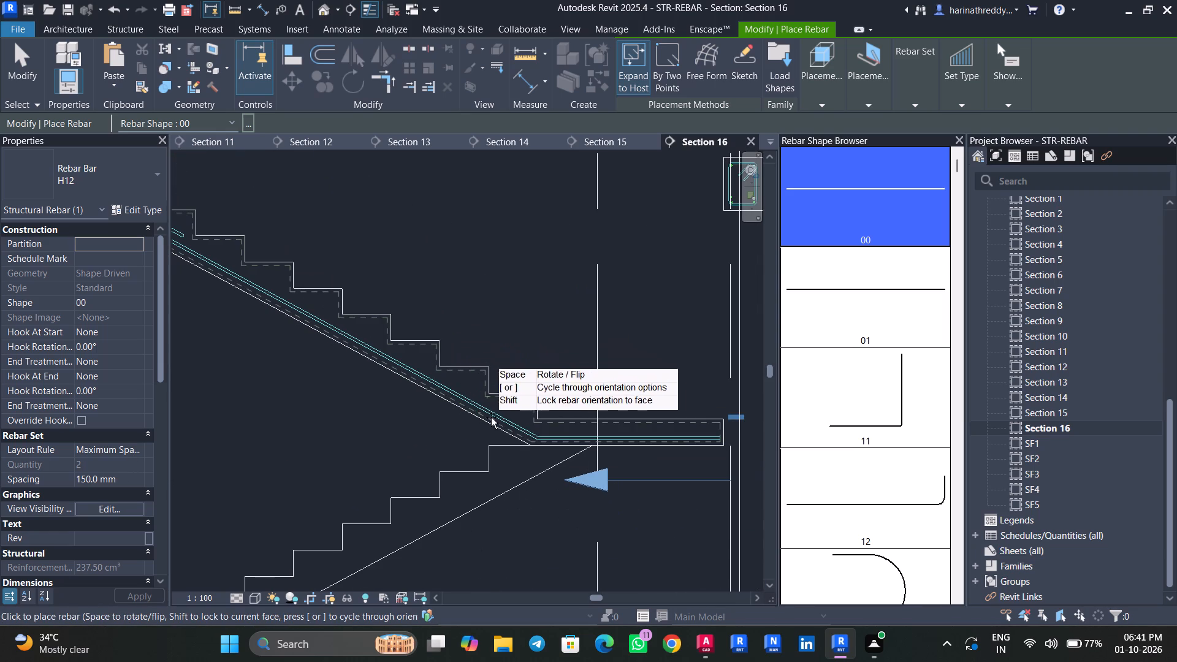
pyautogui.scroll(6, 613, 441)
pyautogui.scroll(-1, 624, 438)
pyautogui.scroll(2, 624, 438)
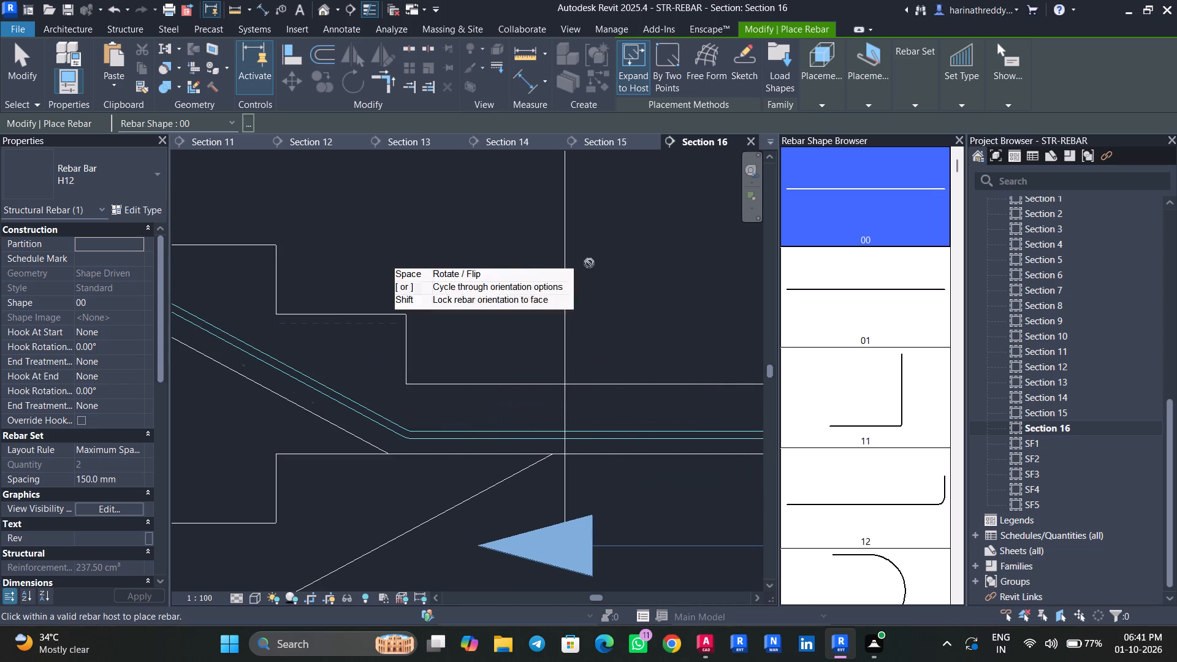
# Place an H12 bar set under the landing's main bars, using Far Cover Reference, Perpendicular to Cover and 150 mm maximum spacing.
pyautogui.click(813, 99)
pyautogui.click(874, 149)
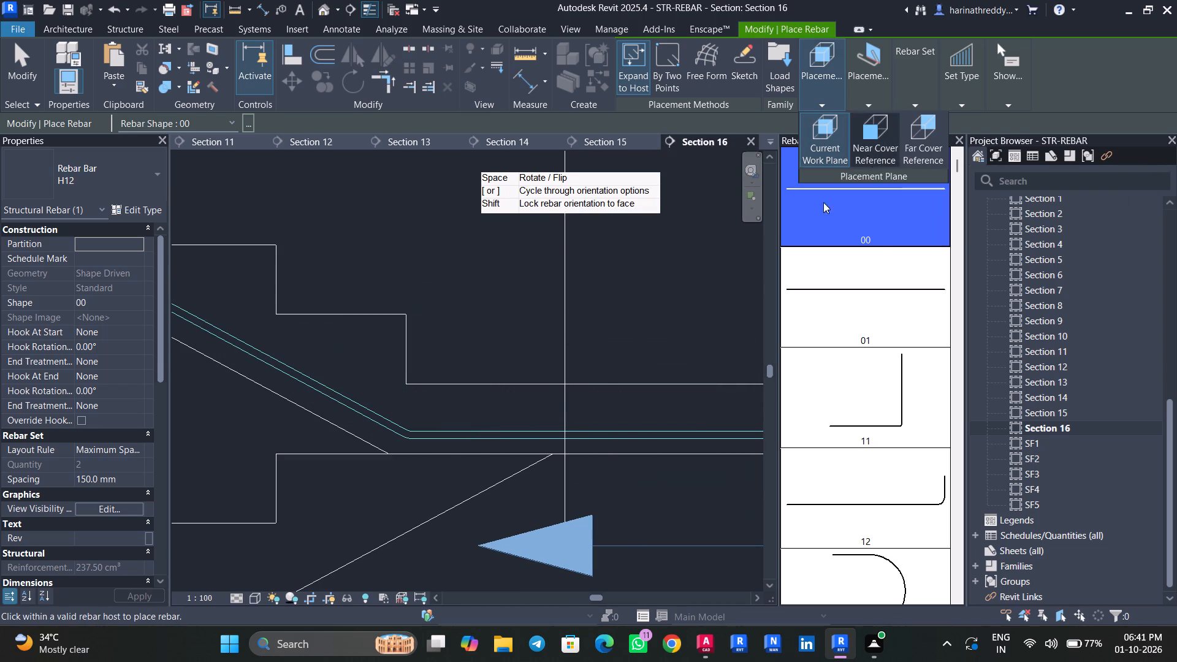
pyautogui.moveTo(568, 439); pyautogui.dragTo(309, 397, button='middle')
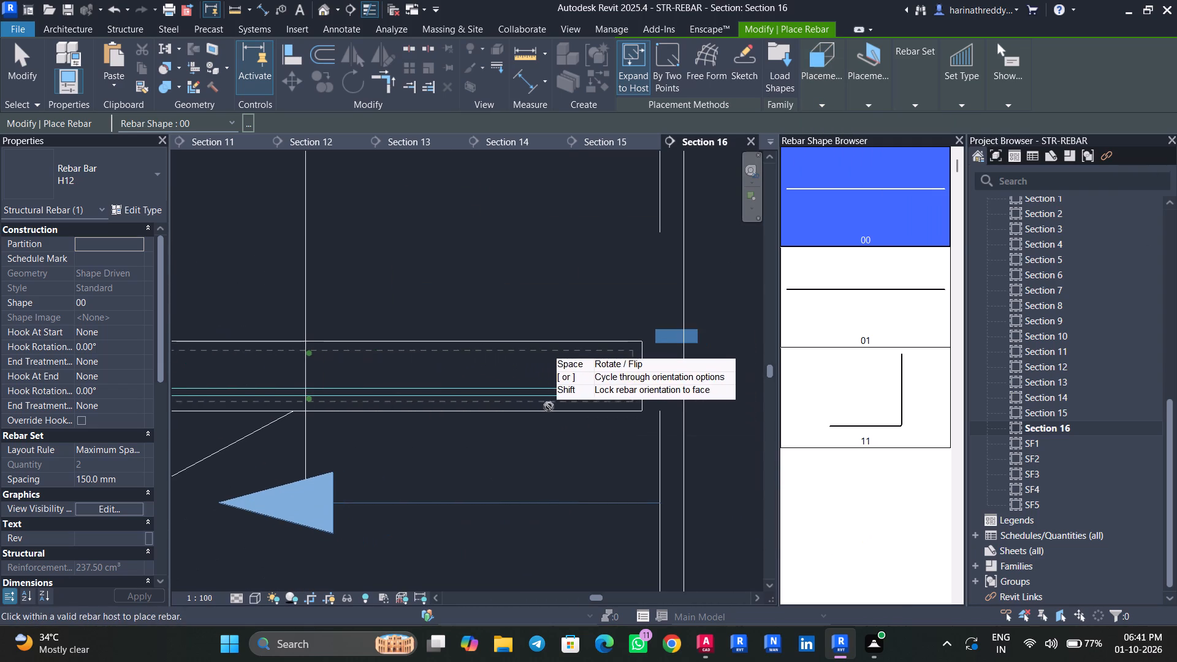
pyautogui.click(832, 110)
pyautogui.click(924, 138)
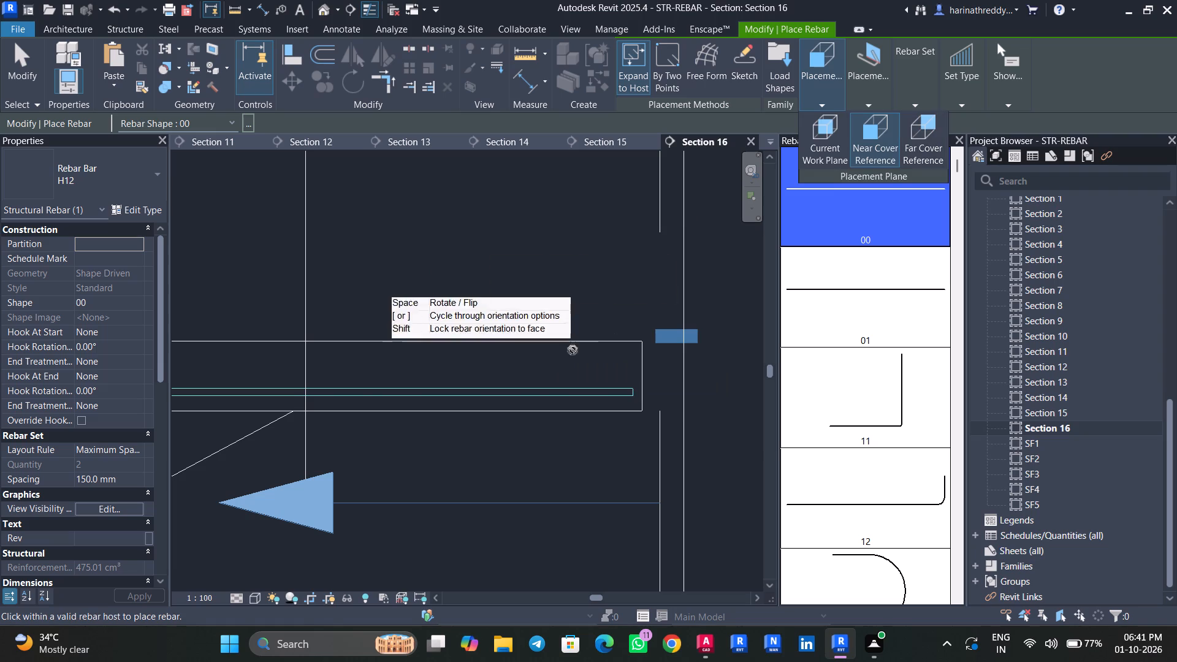
pyautogui.click(878, 96)
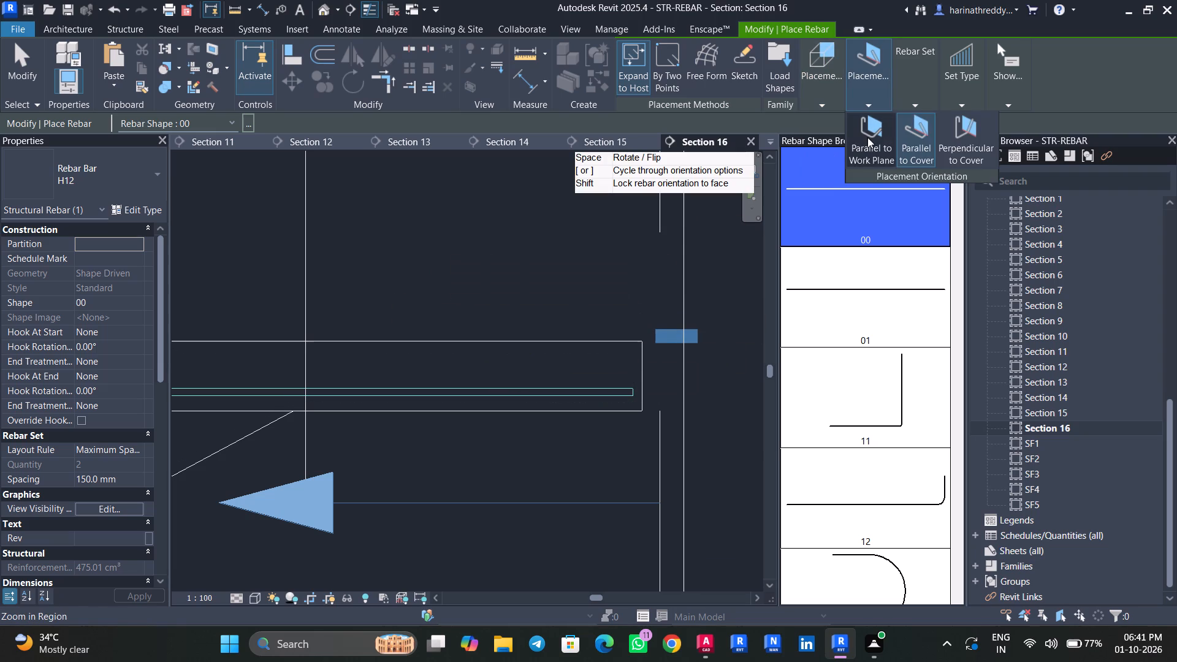
pyautogui.click(867, 137)
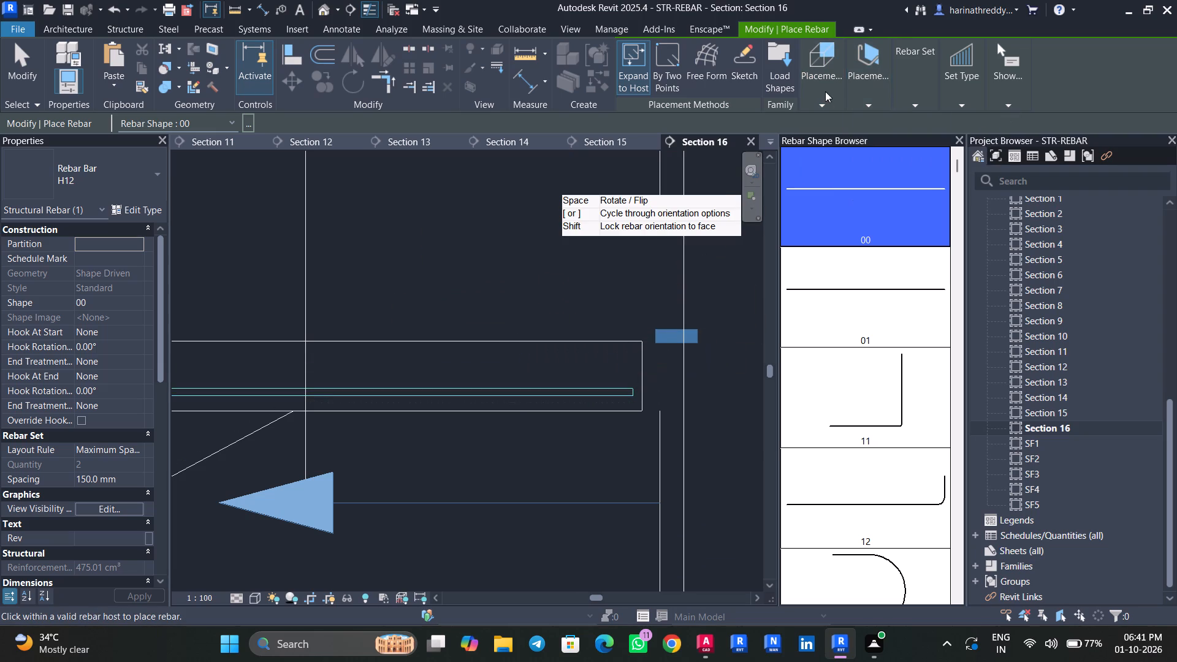
pyautogui.click(866, 95)
pyautogui.click(970, 141)
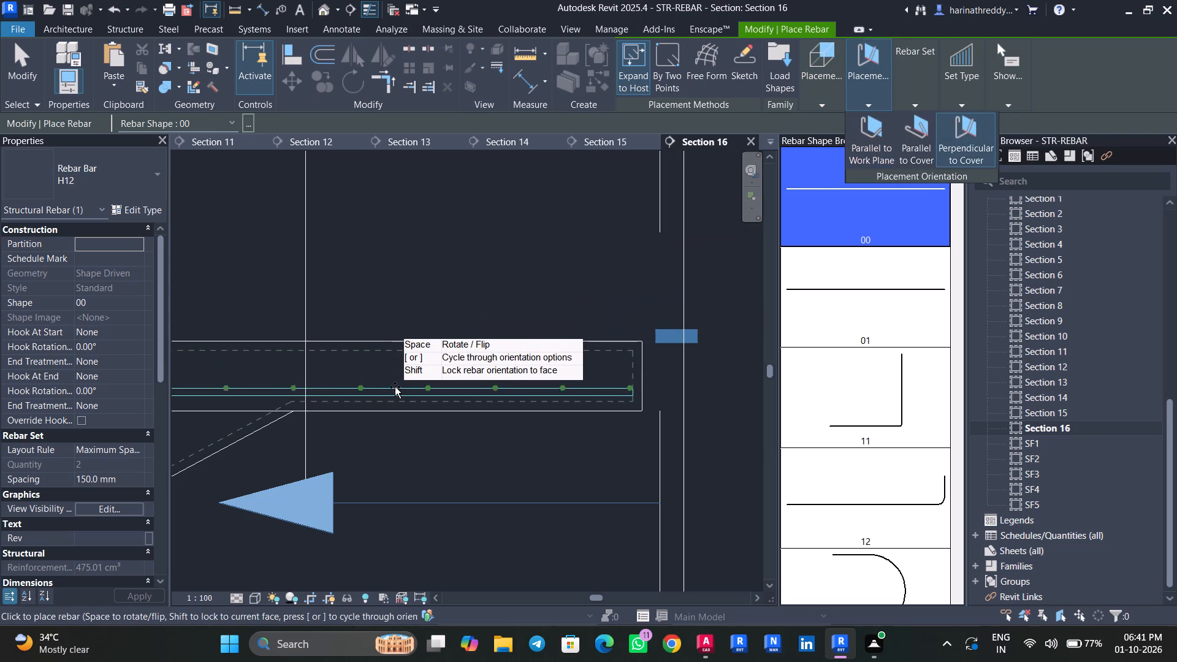
pyautogui.moveTo(395, 387); pyautogui.dragTo(706, 384, button='middle')
pyautogui.scroll(2, 657, 373)
pyautogui.moveTo(657, 373); pyautogui.dragTo(536, 373, button='middle')
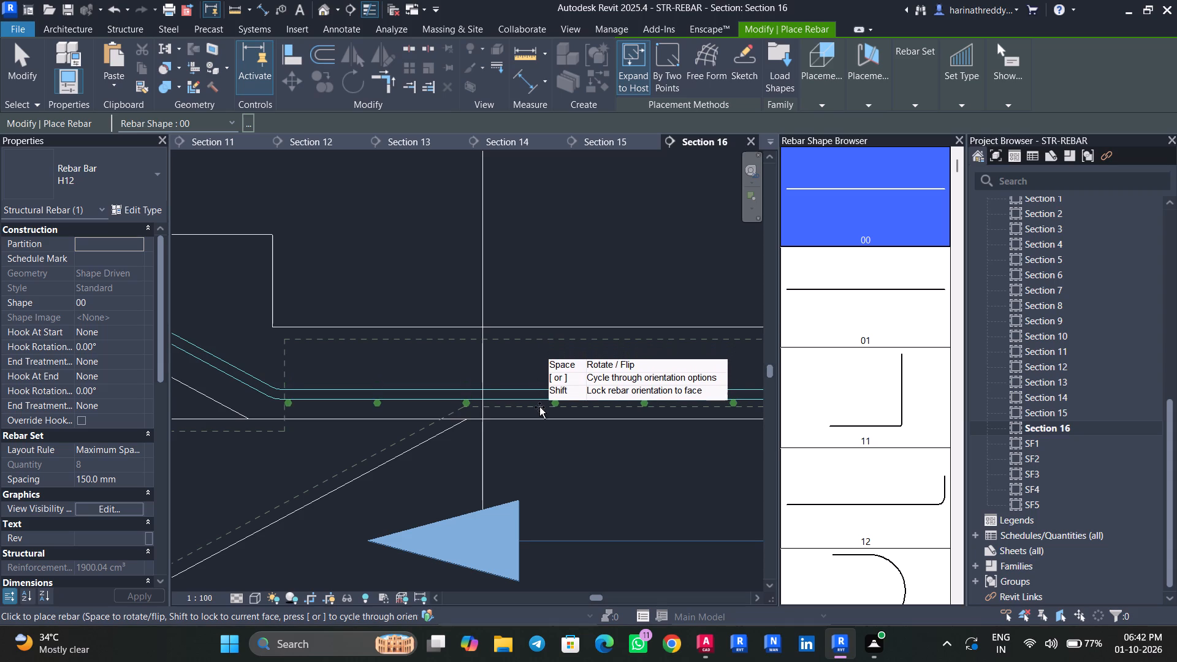
pyautogui.click(539, 407)
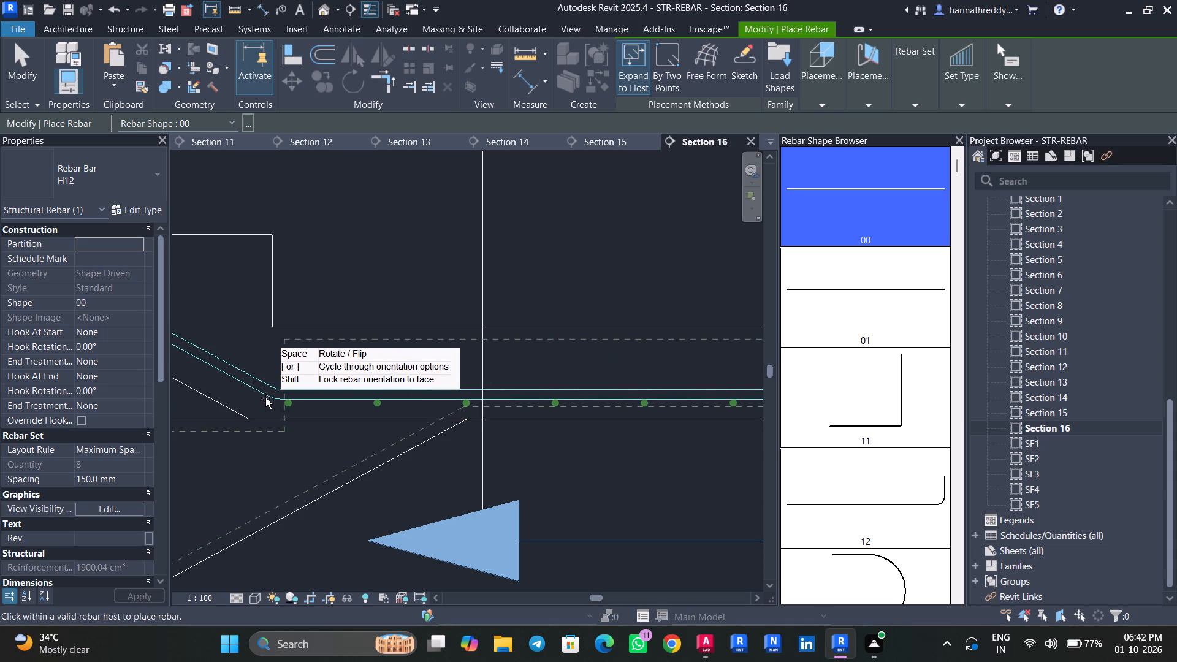
# Place a matching H12 set at 150 mm maximum spacing beneath the main bars along the upper flight, and end rebar placement.
pyautogui.moveTo(249, 416); pyautogui.dragTo(641, 517, button='middle')
pyautogui.scroll(1, 642, 519)
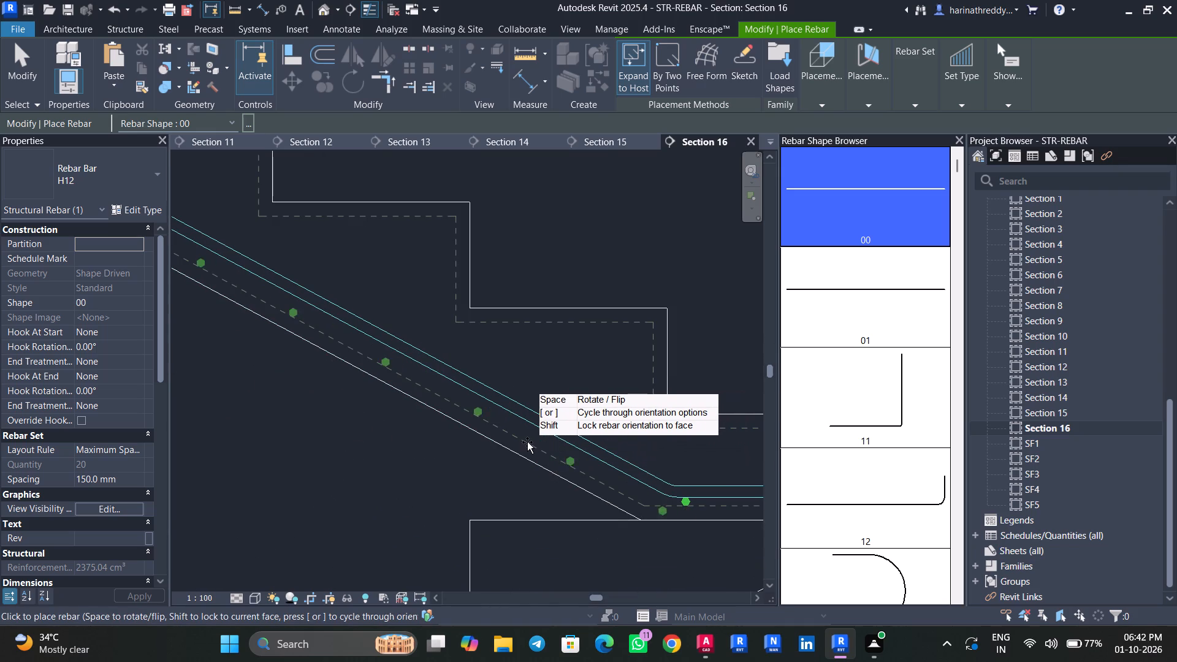
pyautogui.scroll(-8, 520, 434)
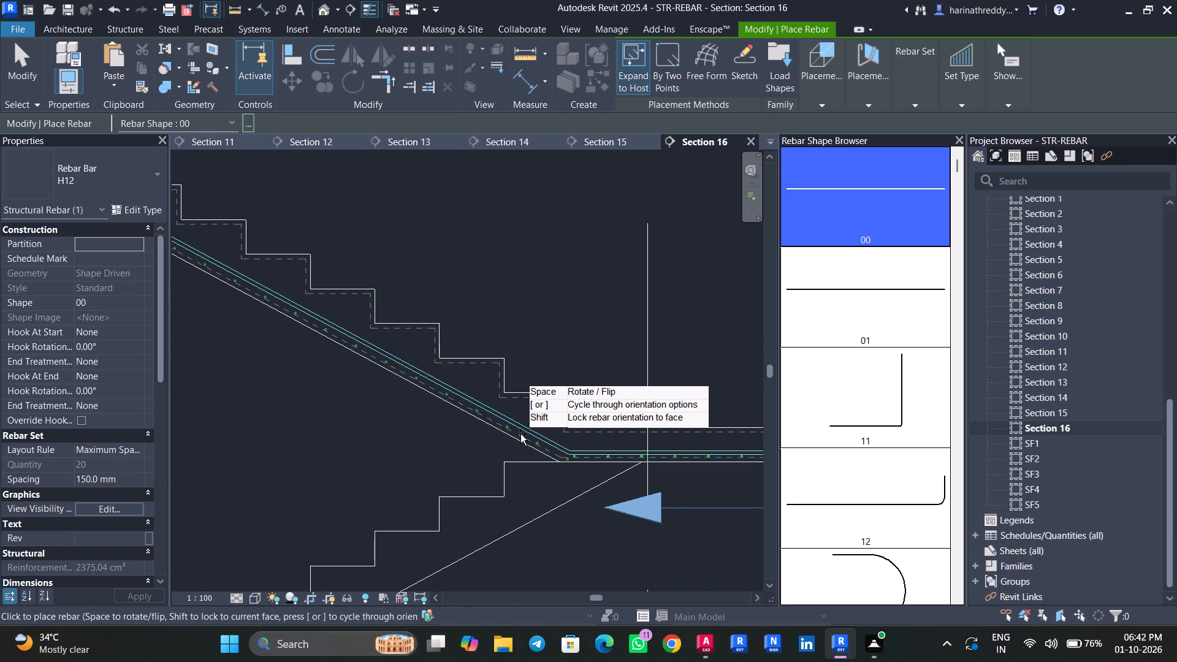
pyautogui.scroll(5, 520, 434)
pyautogui.scroll(-1, 522, 430)
pyautogui.scroll(1, 522, 430)
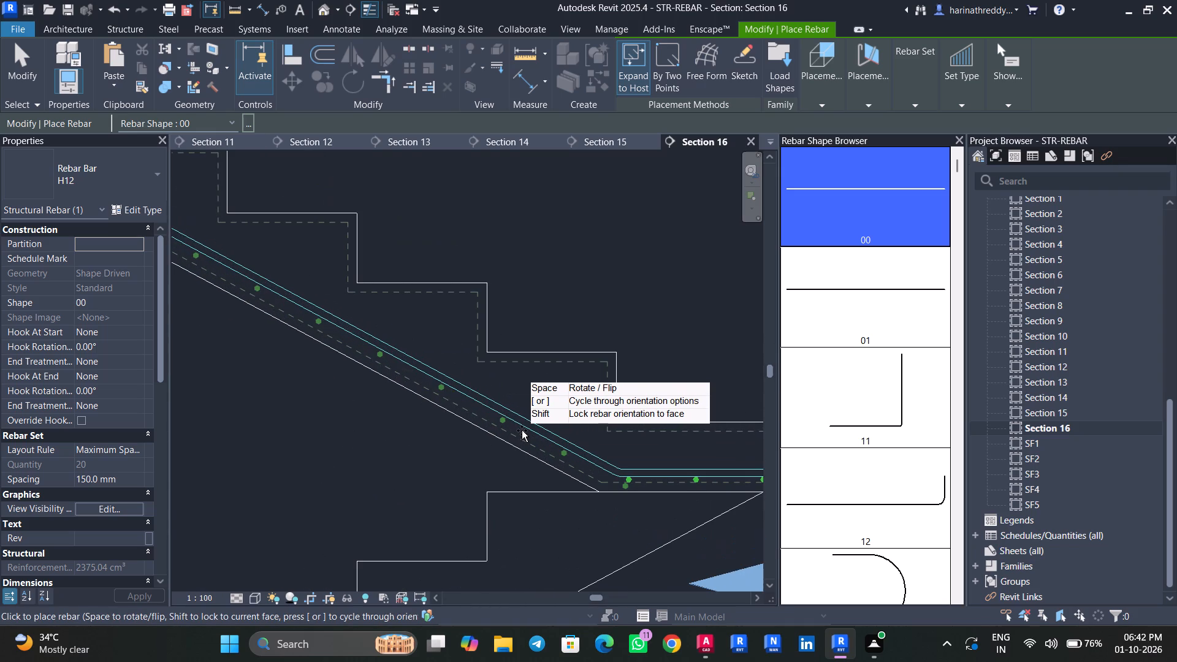
pyautogui.click(522, 430)
pyautogui.press('Escape')
pyautogui.press('Escape')
pyautogui.press('Escape')
pyautogui.press('Escape')
# Pull the flight H12 set's lower end back up the slope so its last bar clears the first landing bar.
pyautogui.click(627, 485)
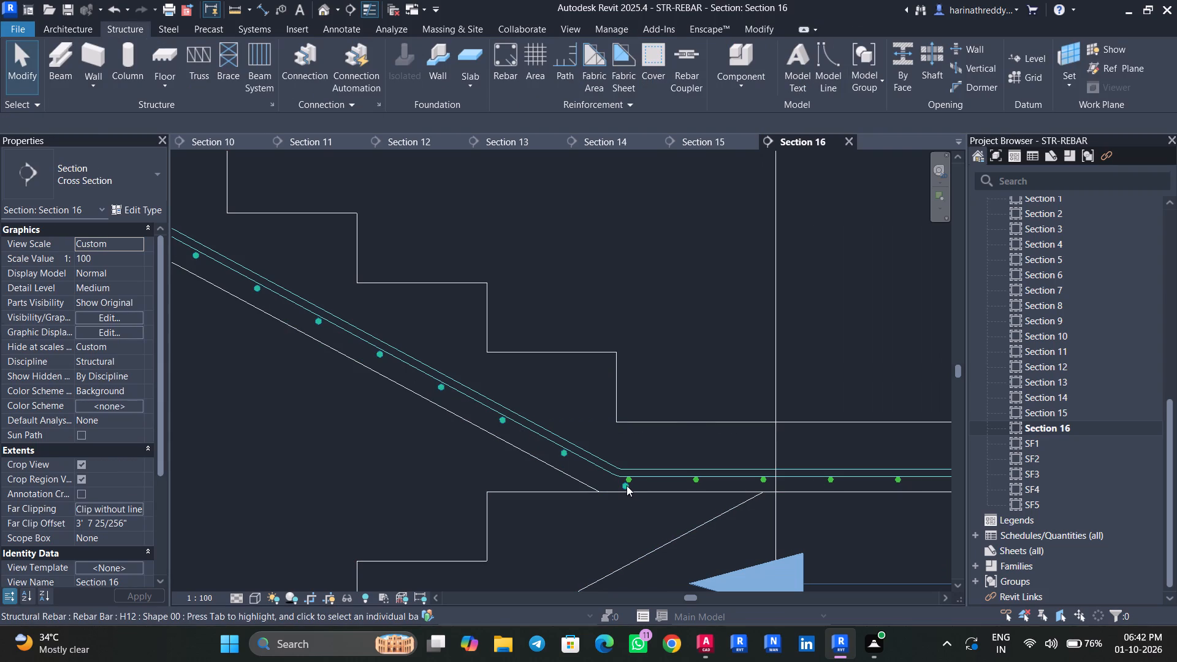
pyautogui.scroll(11, 627, 485)
pyautogui.moveTo(617, 482); pyautogui.dragTo(485, 444)
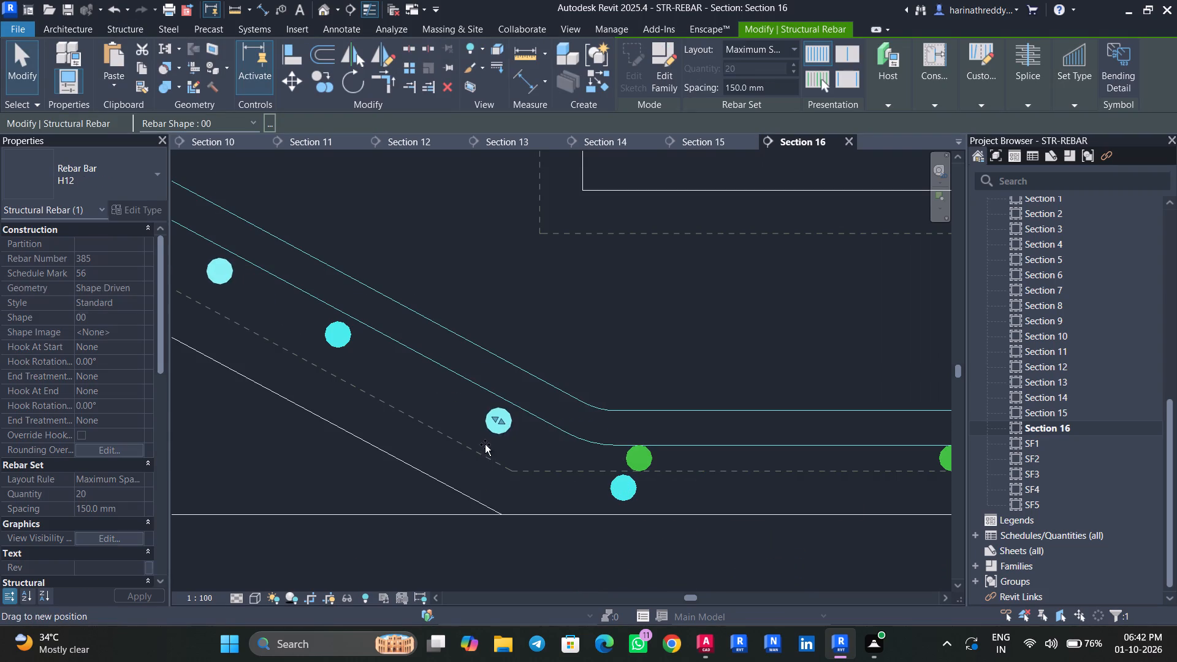
pyautogui.moveTo(485, 444); pyautogui.dragTo(519, 465)
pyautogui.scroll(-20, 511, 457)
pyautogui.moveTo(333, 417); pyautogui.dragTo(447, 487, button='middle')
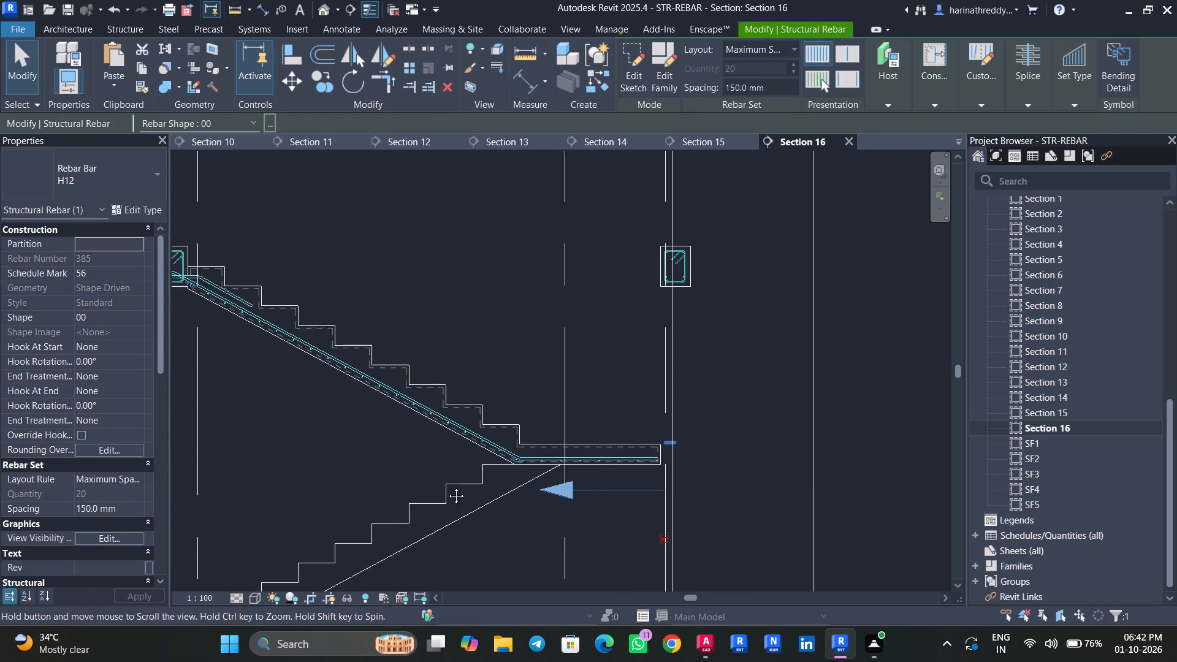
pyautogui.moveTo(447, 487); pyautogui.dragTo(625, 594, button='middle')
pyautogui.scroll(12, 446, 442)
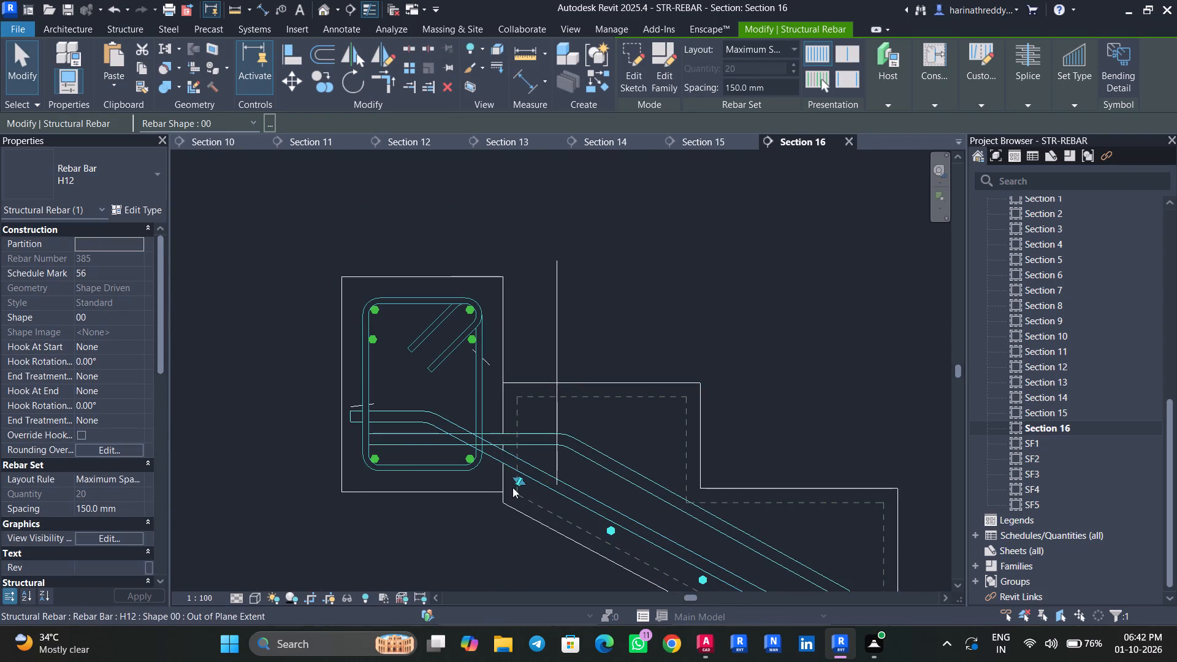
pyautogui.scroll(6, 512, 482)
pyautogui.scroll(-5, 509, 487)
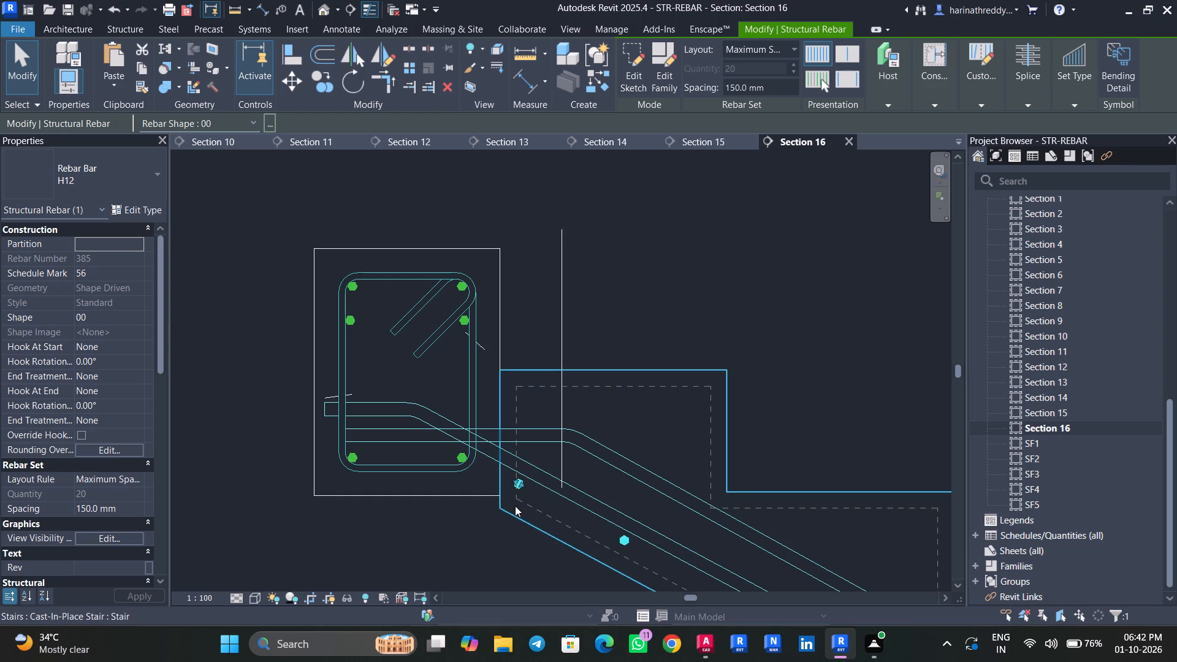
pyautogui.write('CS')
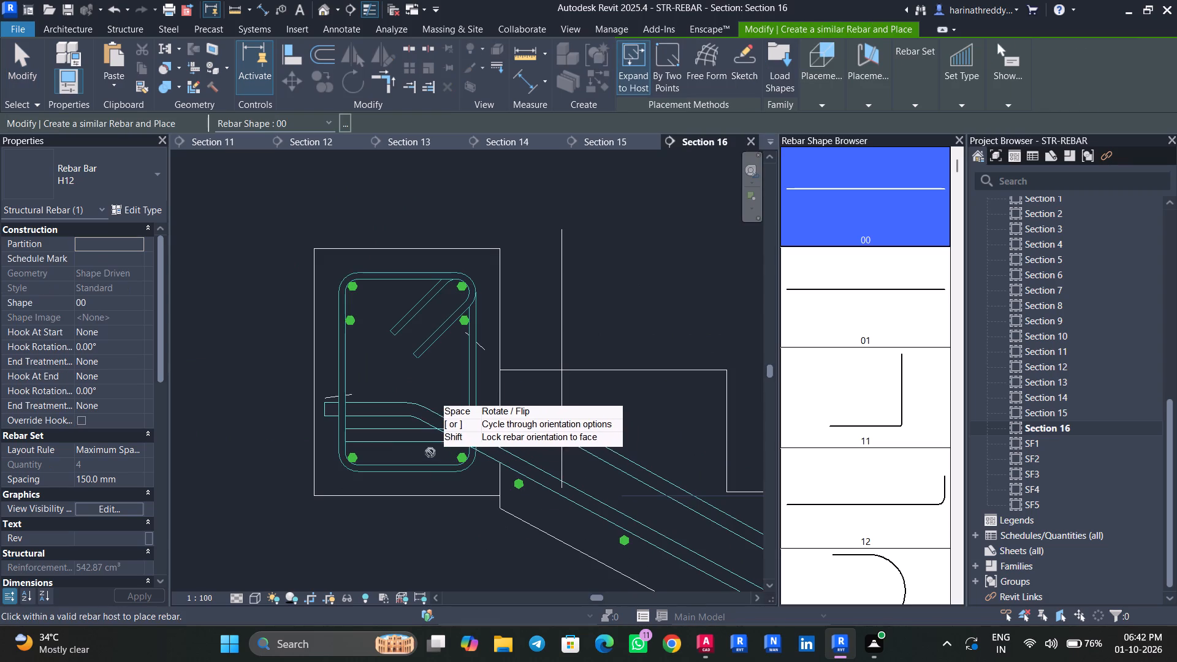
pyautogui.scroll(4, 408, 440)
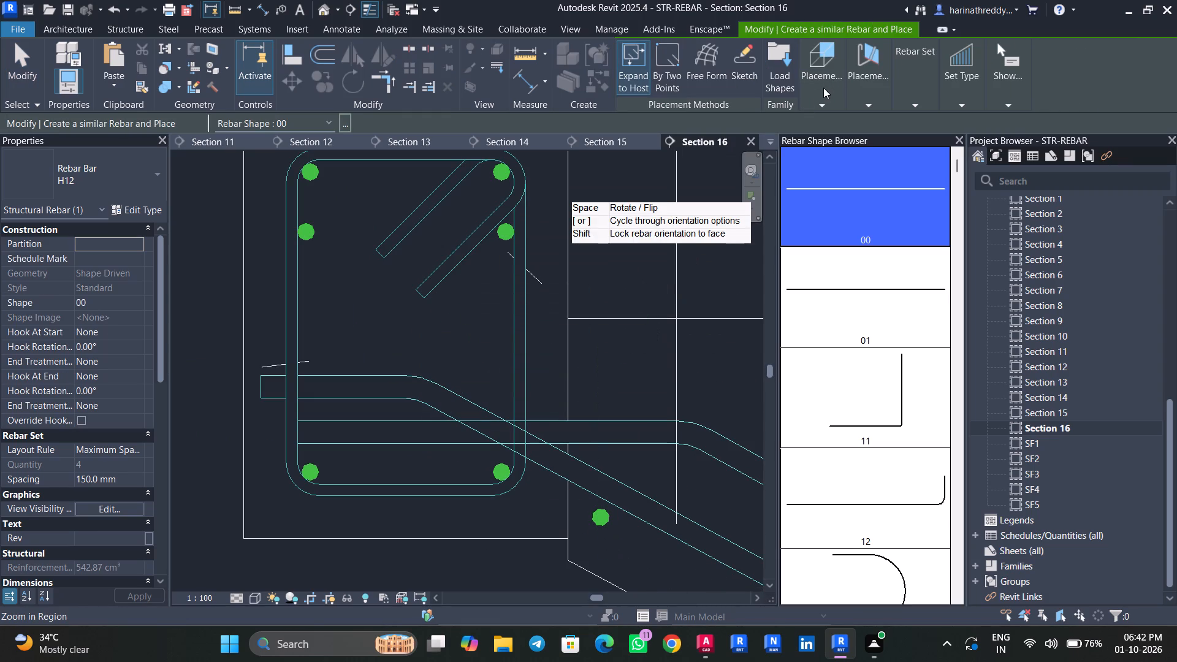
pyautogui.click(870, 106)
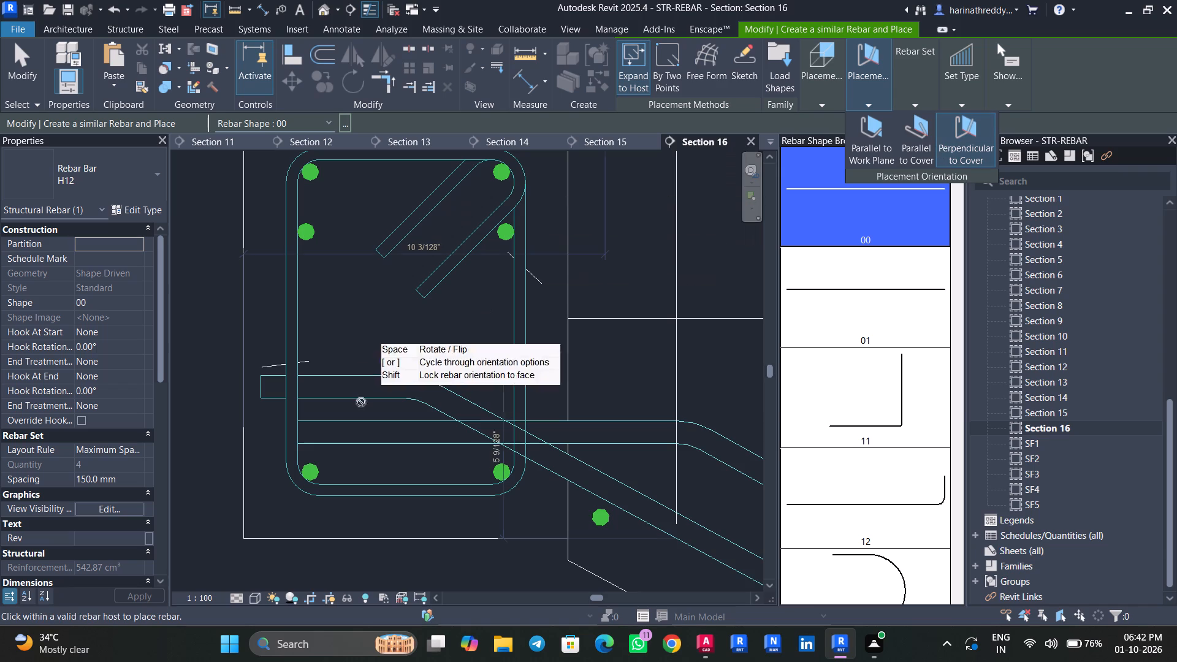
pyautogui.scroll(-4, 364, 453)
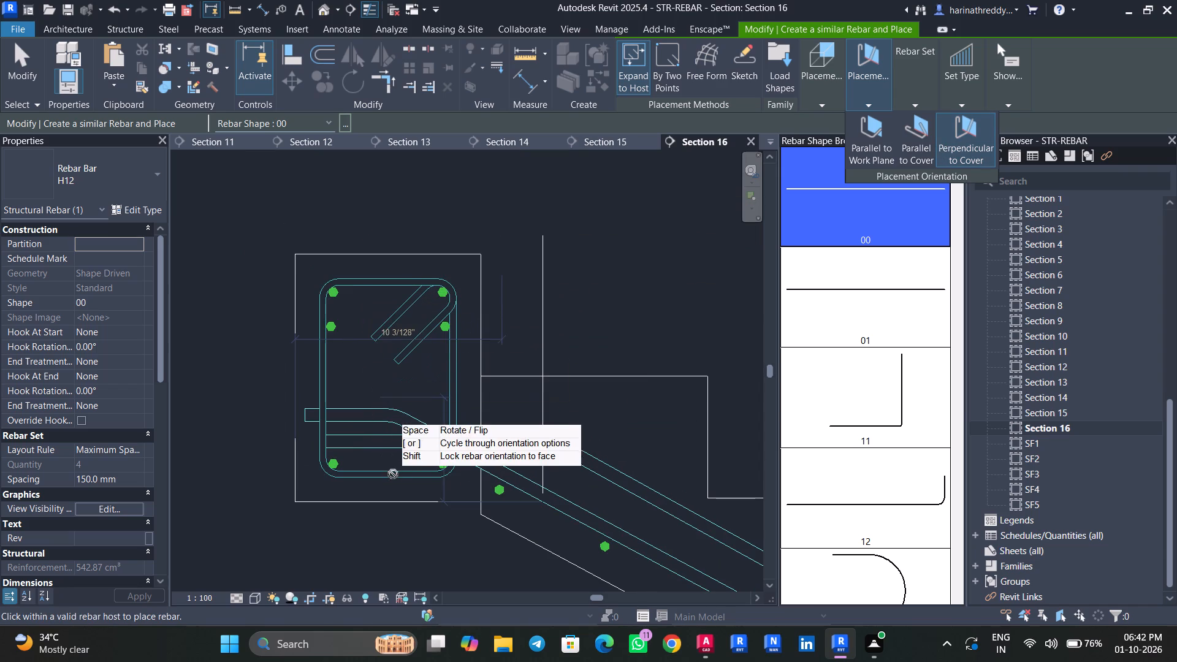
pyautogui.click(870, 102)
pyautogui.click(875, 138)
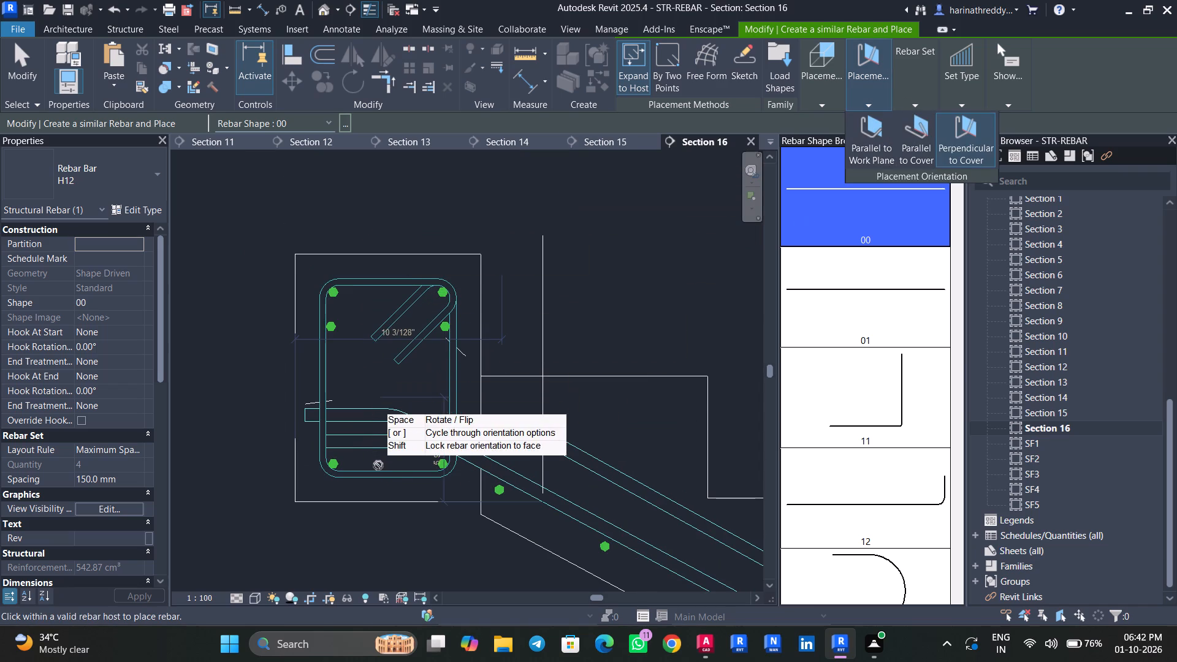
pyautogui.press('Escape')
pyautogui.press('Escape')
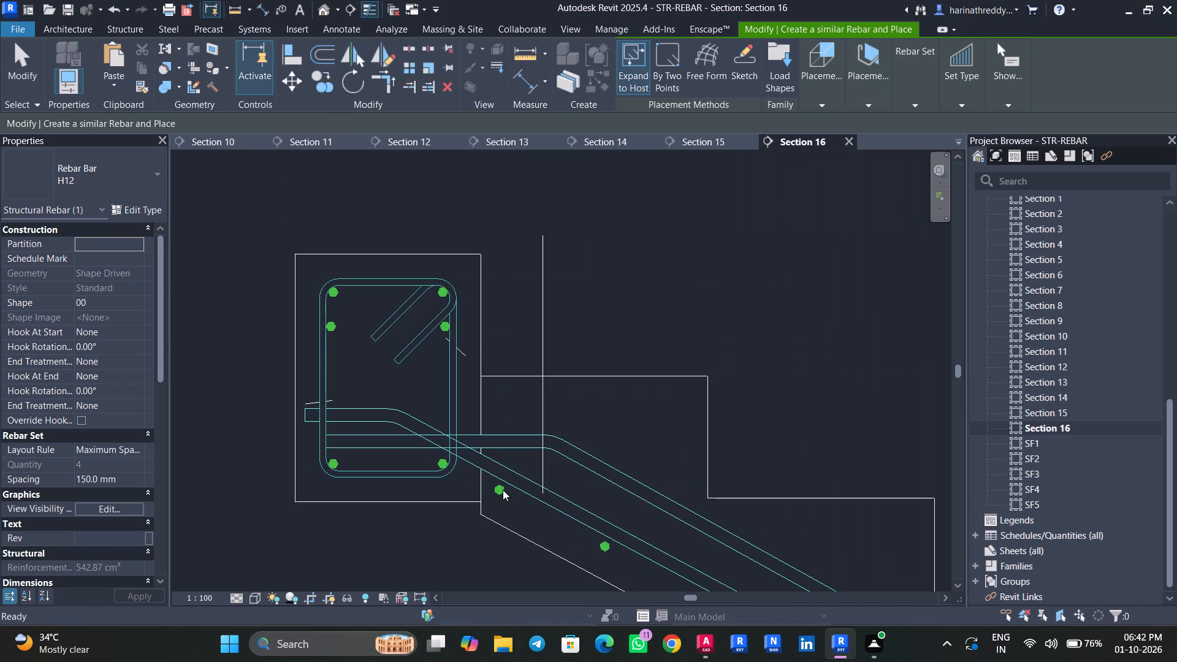
# Extend the bottom H12 distribution set's upper end along the flight slope into the beam at the top of the stair.
pyautogui.click(503, 489)
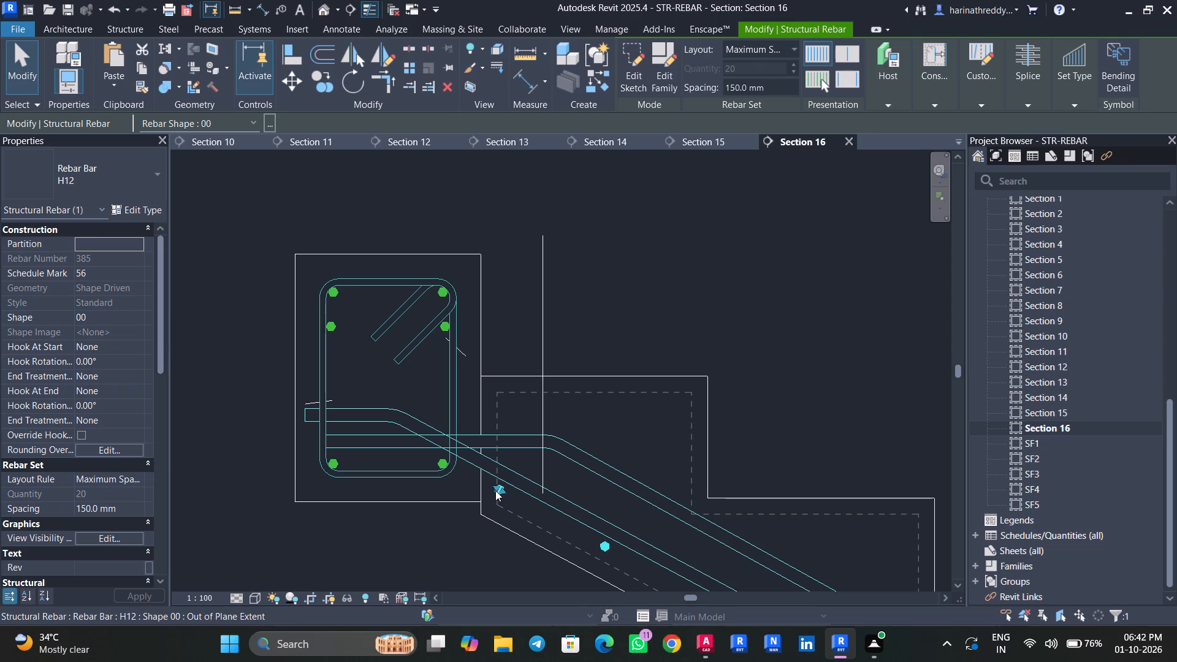
pyautogui.moveTo(495, 486); pyautogui.dragTo(391, 440)
pyautogui.press('Escape')
pyautogui.press('Escape')
# Place a similar H12 set with Perpendicular to Cover orientation and 150 mm maximum spacing beneath the cranked H16 top bars.
pyautogui.click(500, 492)
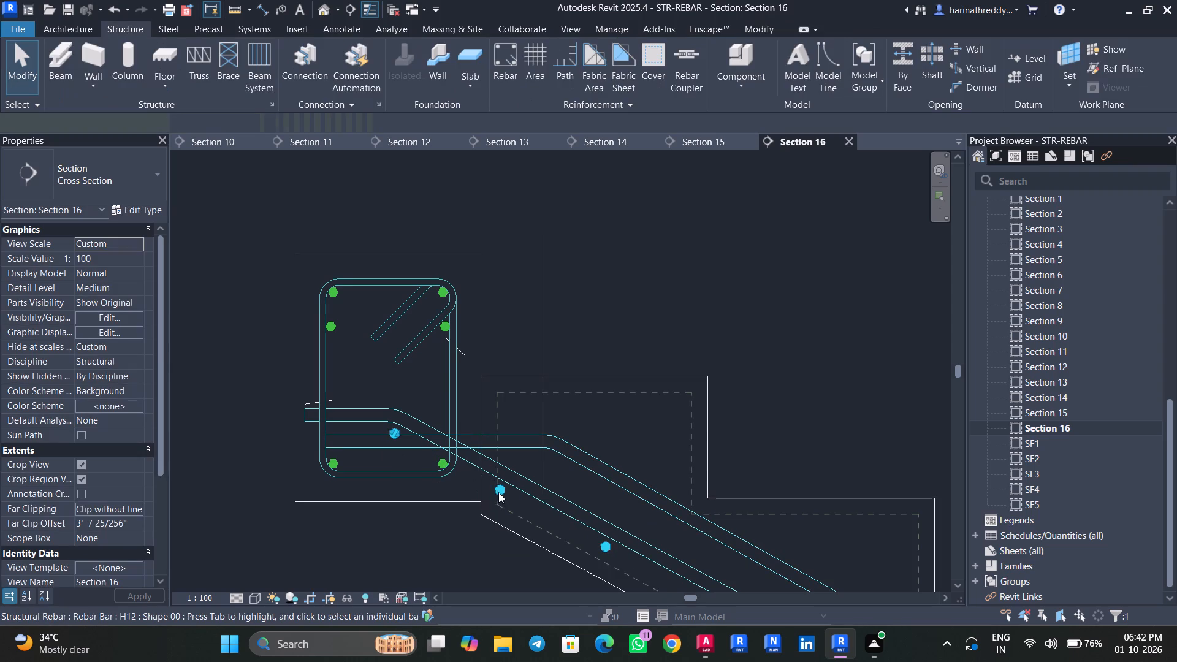
pyautogui.write('CS')
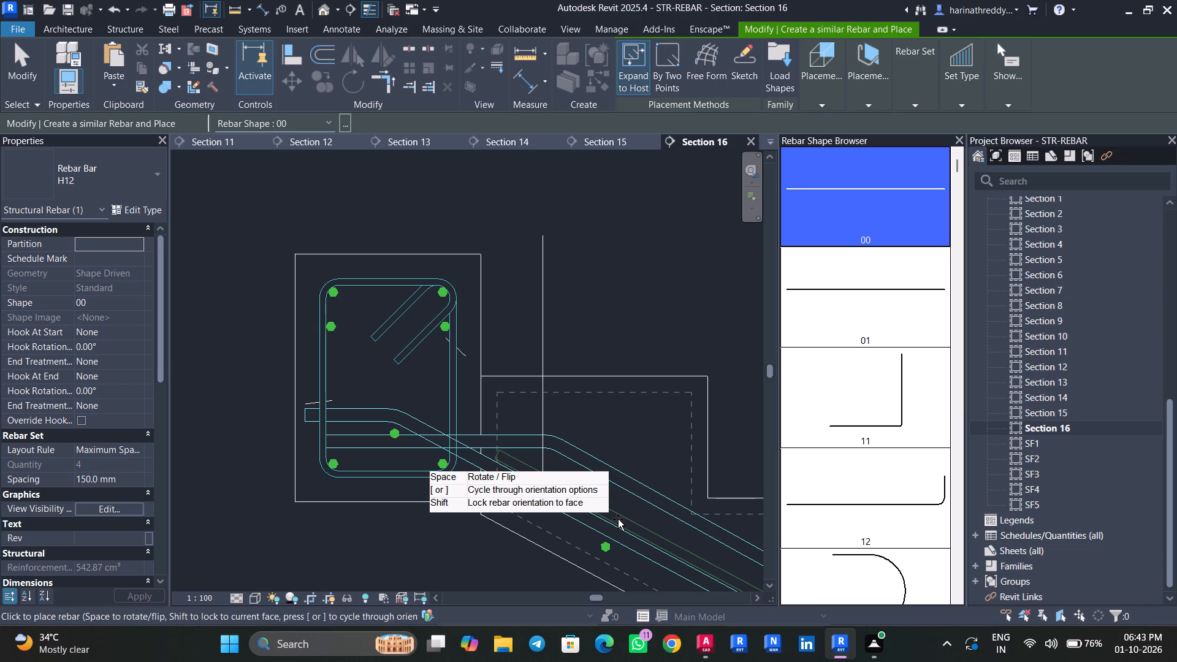
pyautogui.moveTo(612, 505); pyautogui.dragTo(490, 432, button='middle')
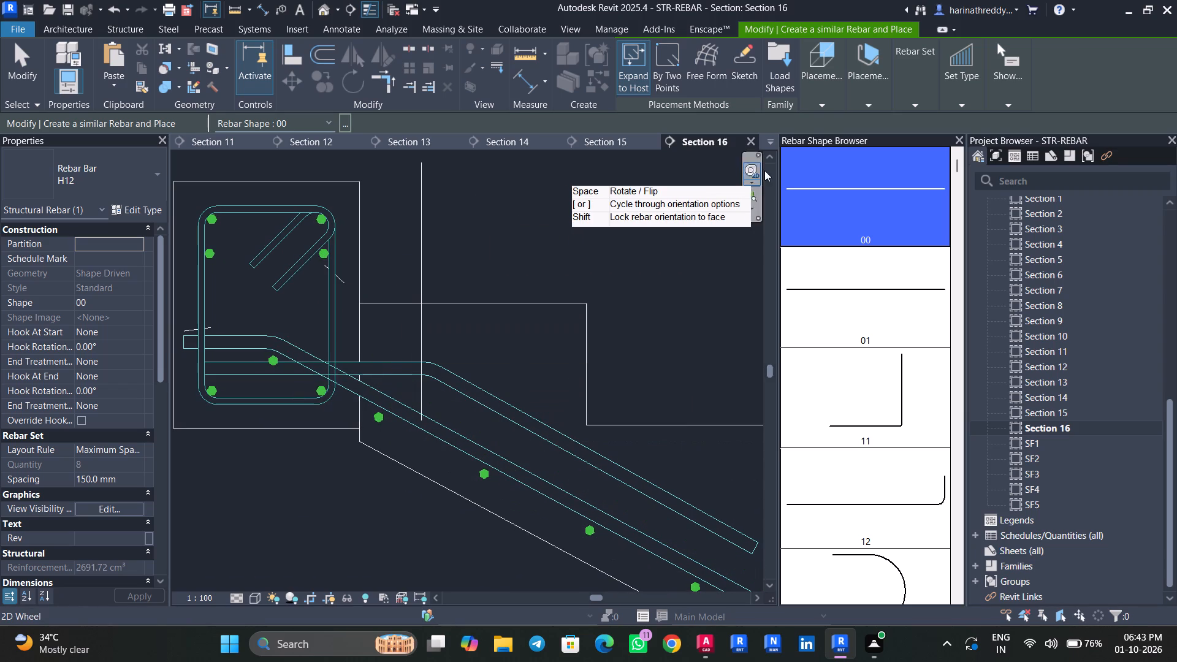
pyautogui.click(865, 103)
pyautogui.click(992, 140)
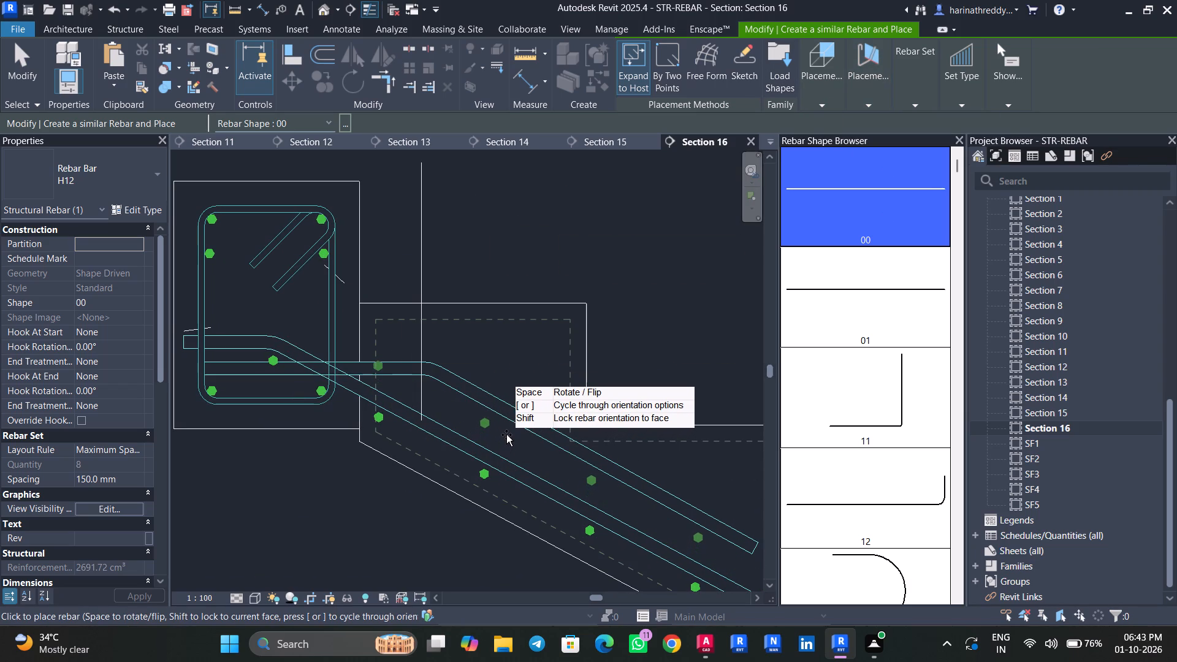
pyautogui.scroll(-6, 506, 433)
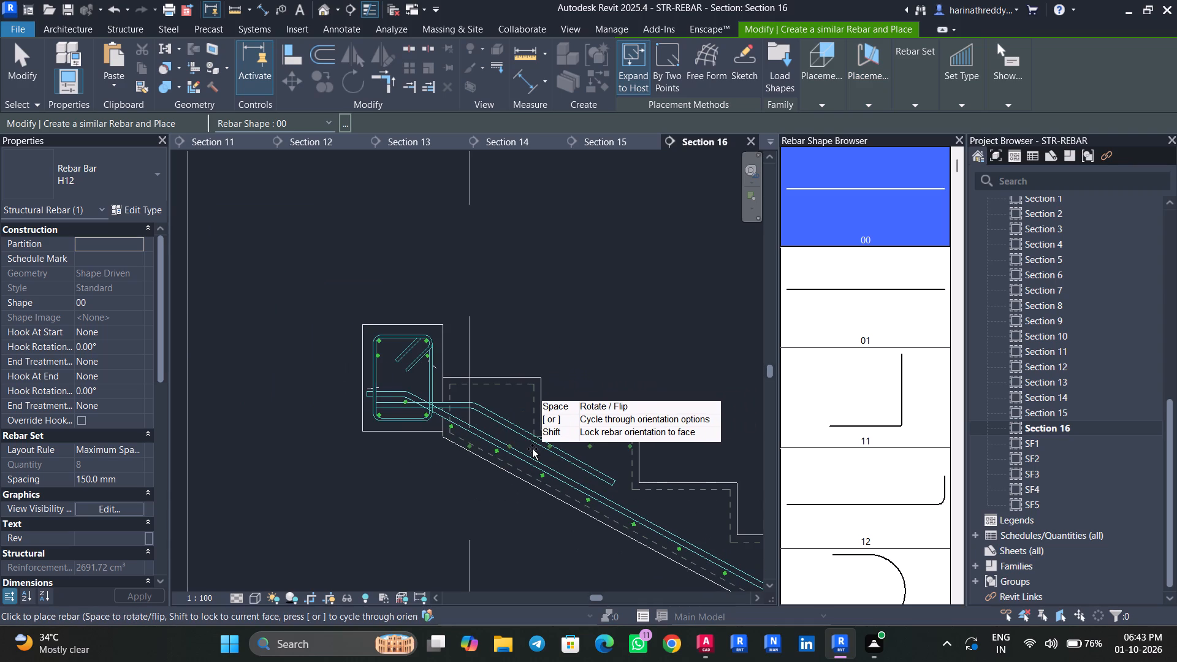
pyautogui.click(532, 445)
pyautogui.press('Escape')
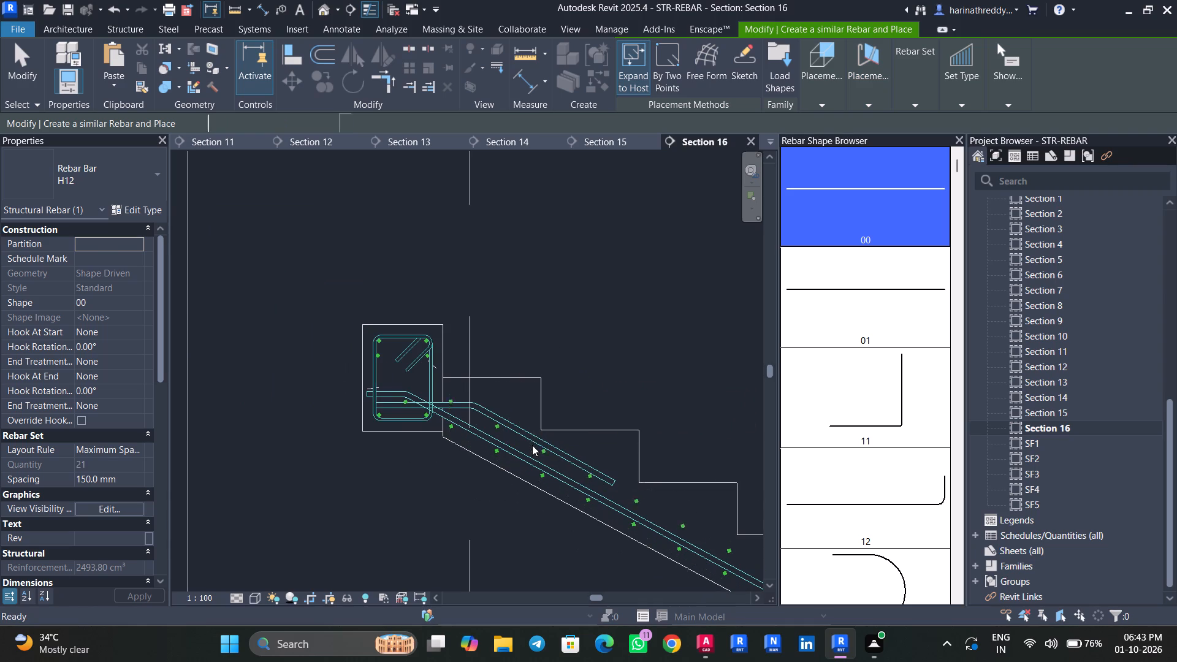
pyautogui.press('Escape')
pyautogui.press('Escape')
# Pull the new H12 set's lower end up the slope so its last bar sits near the cranked H16 bars' lower end.
pyautogui.click(630, 495)
pyautogui.moveTo(649, 500); pyautogui.dragTo(417, 353, button='middle')
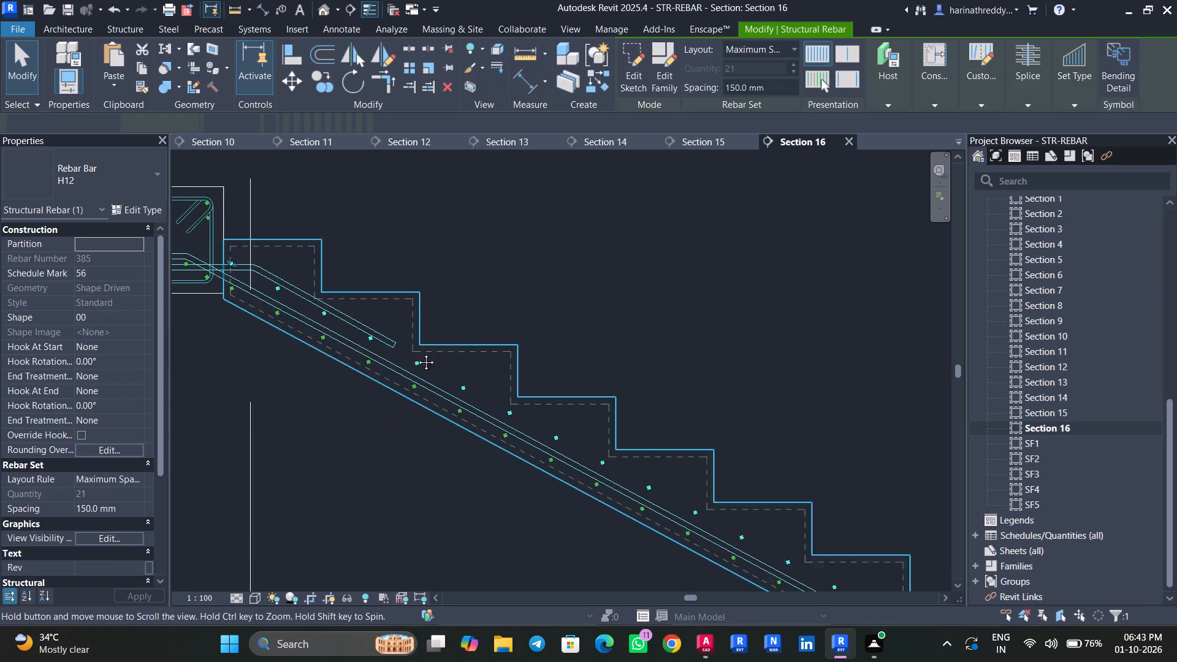
pyautogui.moveTo(417, 353); pyautogui.dragTo(416, 352, button='middle')
pyautogui.press('Escape')
pyautogui.press('Escape')
pyautogui.click(546, 428)
pyautogui.scroll(-4, 672, 485)
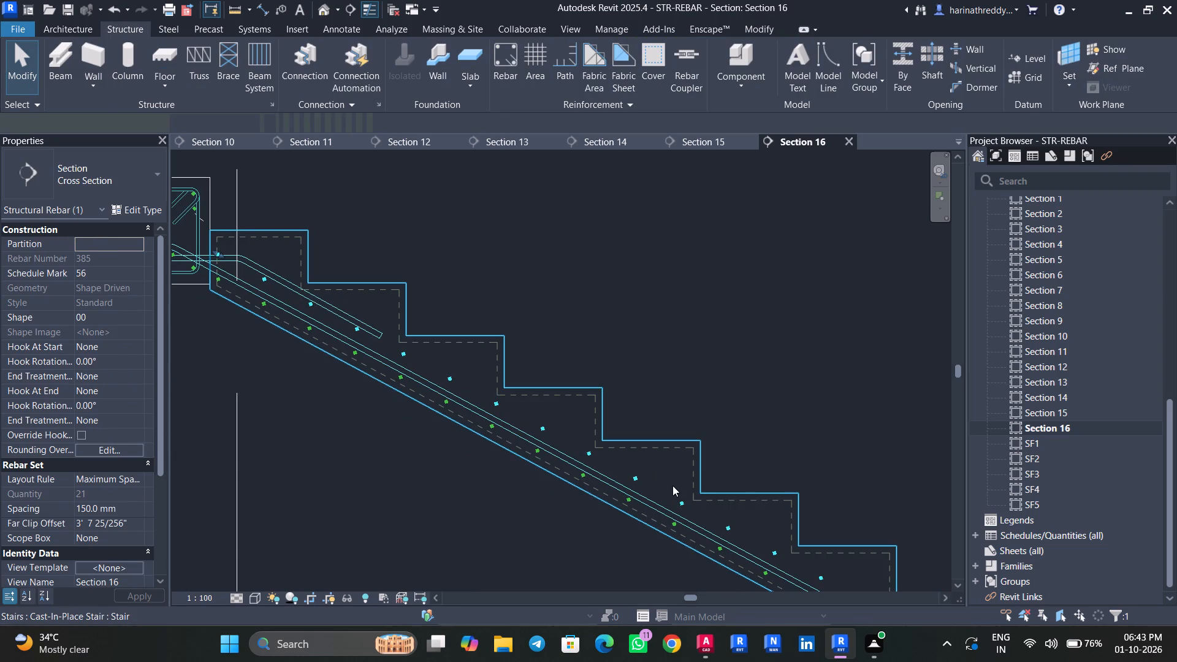
pyautogui.moveTo(842, 487); pyautogui.dragTo(769, 358, button='middle')
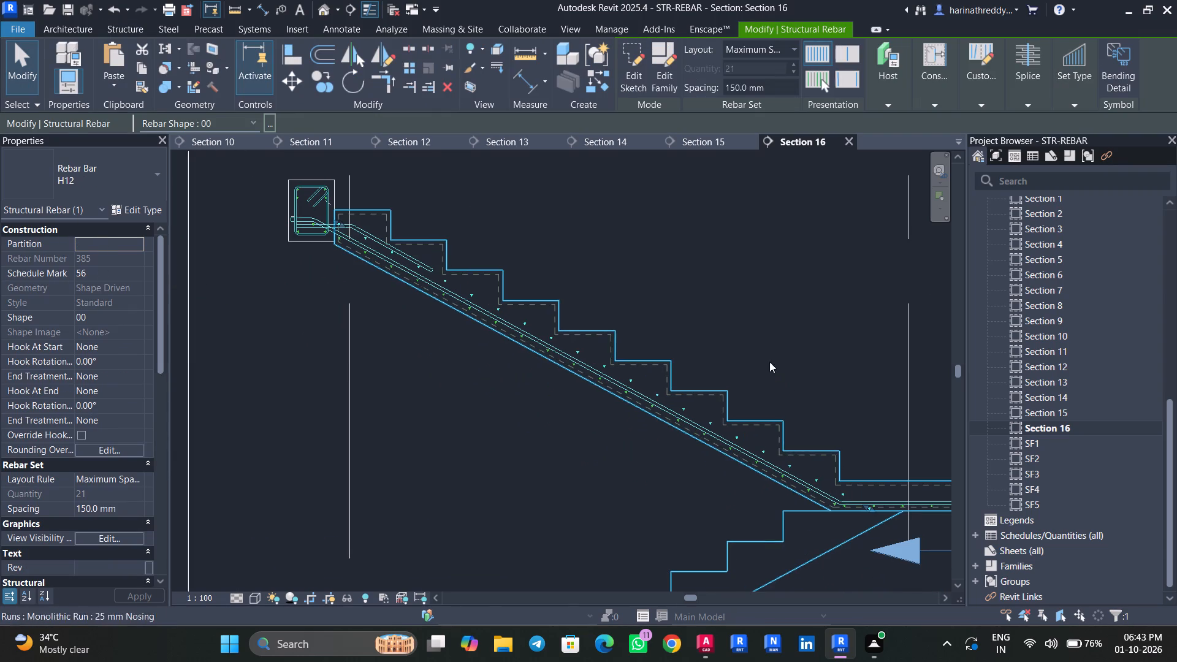
pyautogui.moveTo(865, 503); pyautogui.dragTo(493, 293)
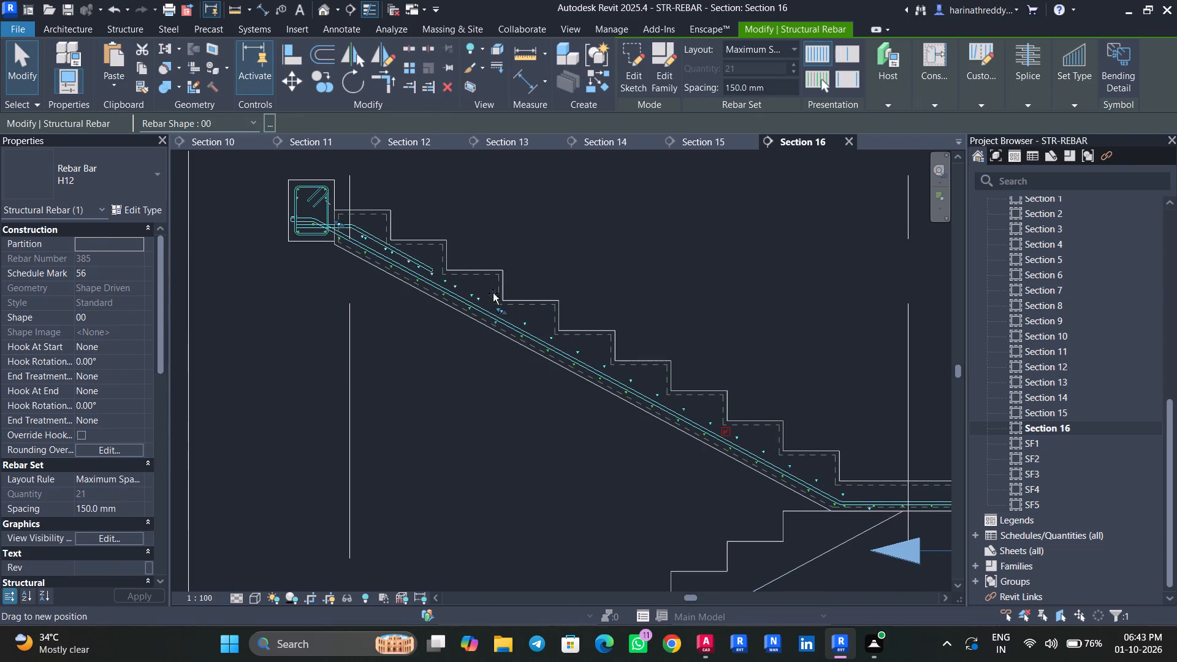
pyautogui.moveTo(493, 293); pyautogui.dragTo(424, 269)
pyautogui.scroll(5, 423, 269)
pyautogui.scroll(-1, 423, 269)
pyautogui.scroll(1, 423, 269)
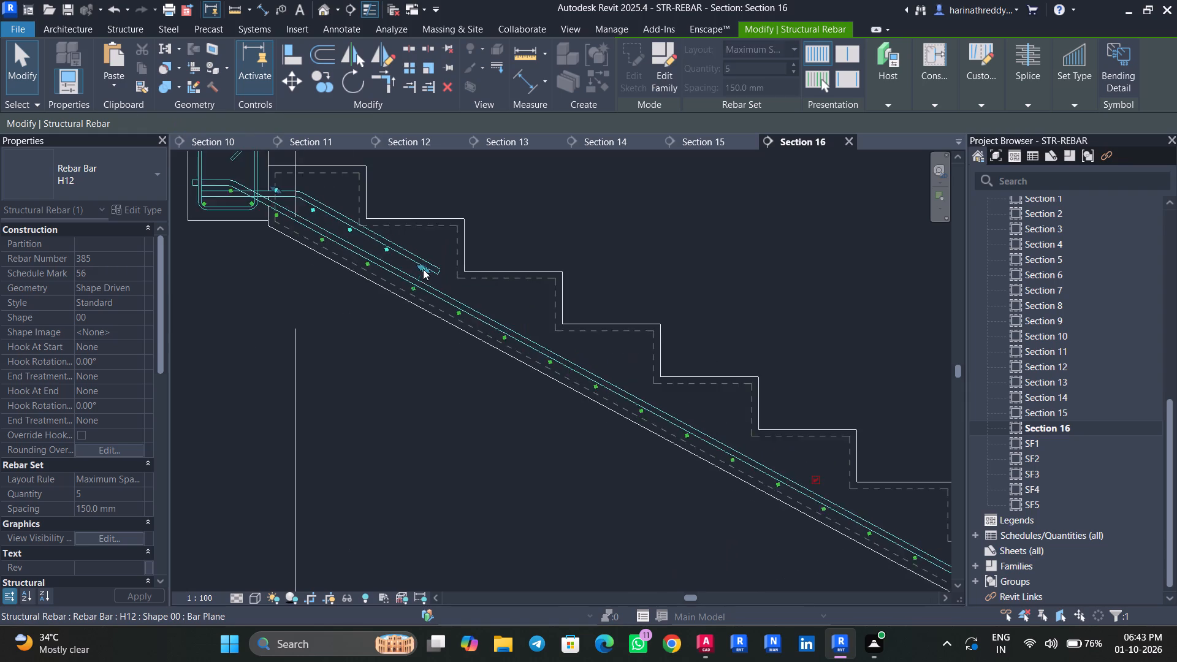
pyautogui.scroll(9, 423, 269)
pyautogui.moveTo(422, 242); pyautogui.dragTo(441, 253)
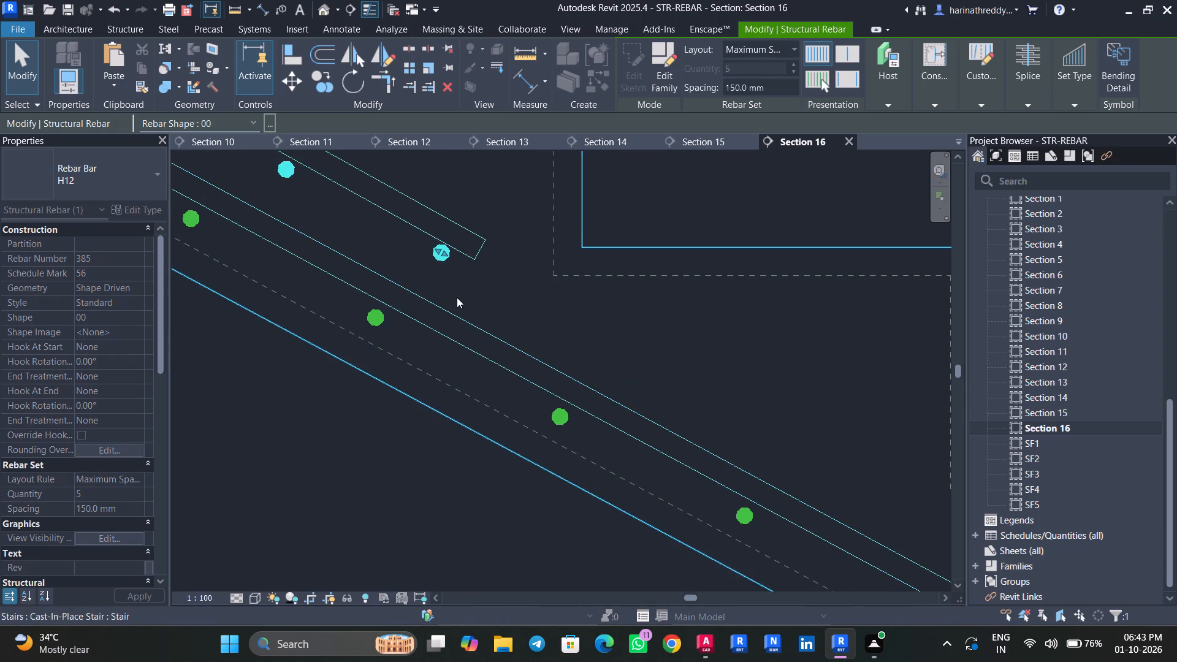
# Pull the same H12 set's upper end down the slope so its first bar sits just below the cranked bars' bend.
pyautogui.moveTo(460, 293); pyautogui.dragTo(815, 528, button='middle')
pyautogui.scroll(-4, 816, 522)
pyautogui.moveTo(397, 473); pyautogui.dragTo(539, 550, button='middle')
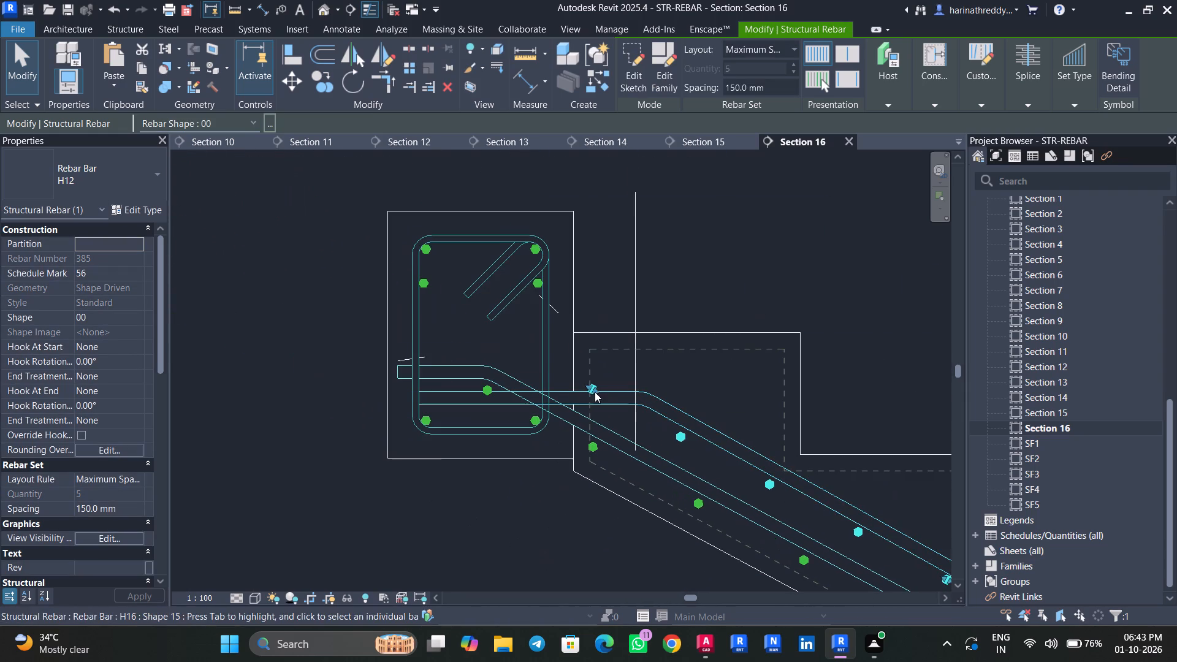
pyautogui.moveTo(595, 390); pyautogui.dragTo(642, 420)
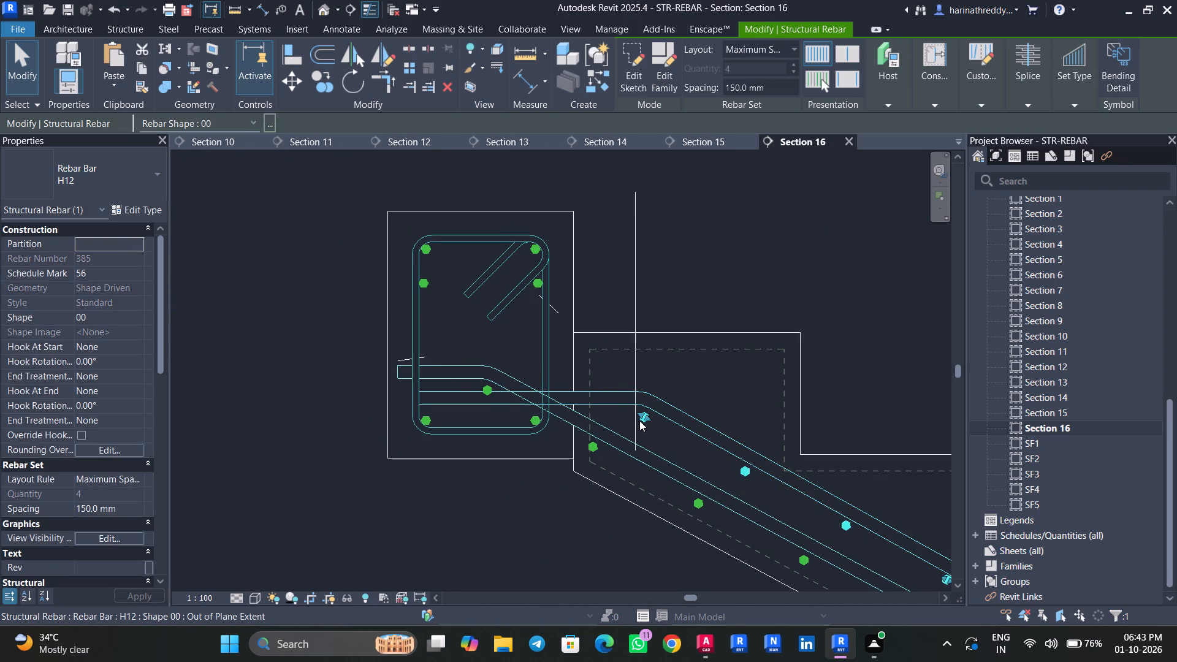
# Nudge the shortened H12 set vertically to sit against the underside of the cranked H16 top bars' sloping leg.
pyautogui.scroll(3, 639, 420)
pyautogui.press('Escape')
pyautogui.press('Escape')
pyautogui.click(643, 420)
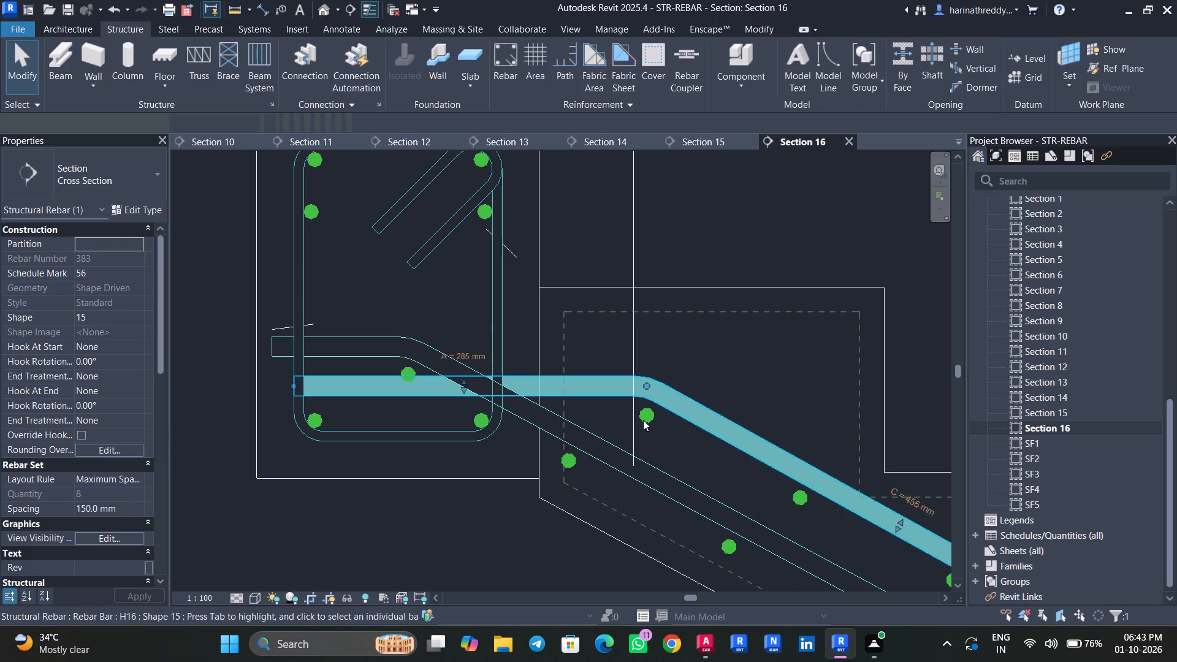
pyautogui.press('Escape')
pyautogui.press('Escape')
pyautogui.click(647, 419)
pyautogui.scroll(5, 647, 419)
pyautogui.press('Escape')
pyautogui.press('Escape')
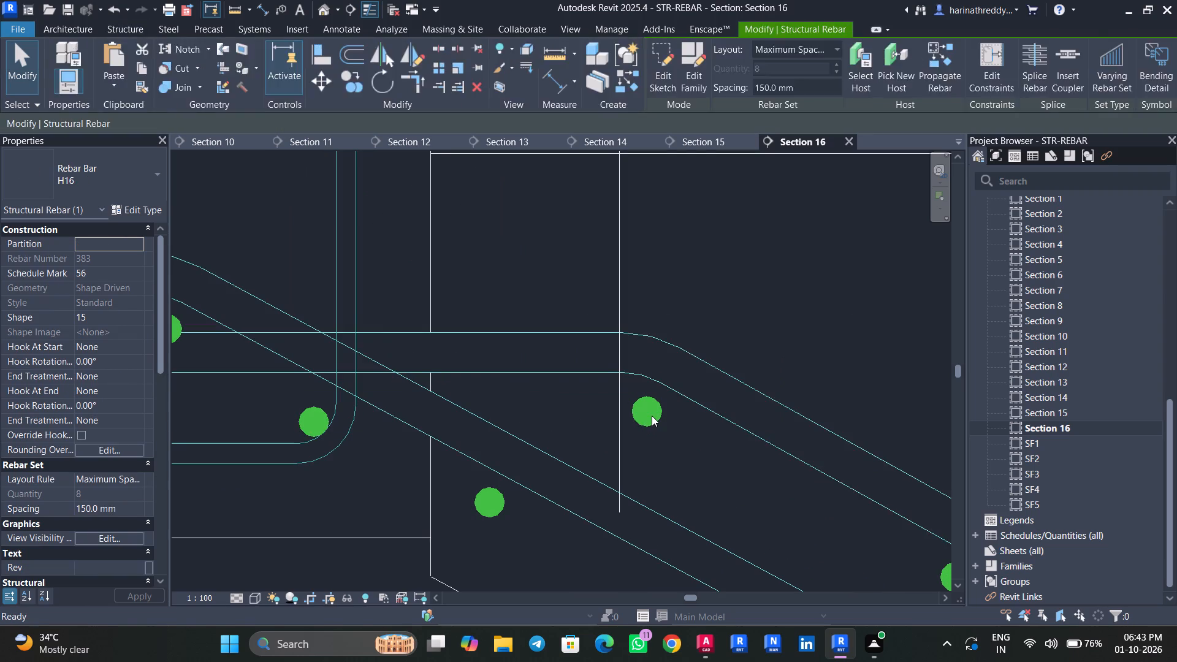
pyautogui.click(652, 416)
pyautogui.press('Escape')
pyautogui.press('Tab')
pyautogui.click(650, 416)
pyautogui.scroll(-3, 650, 416)
pyautogui.scroll(1, 650, 416)
pyautogui.scroll(-5, 650, 416)
pyautogui.press('Up')
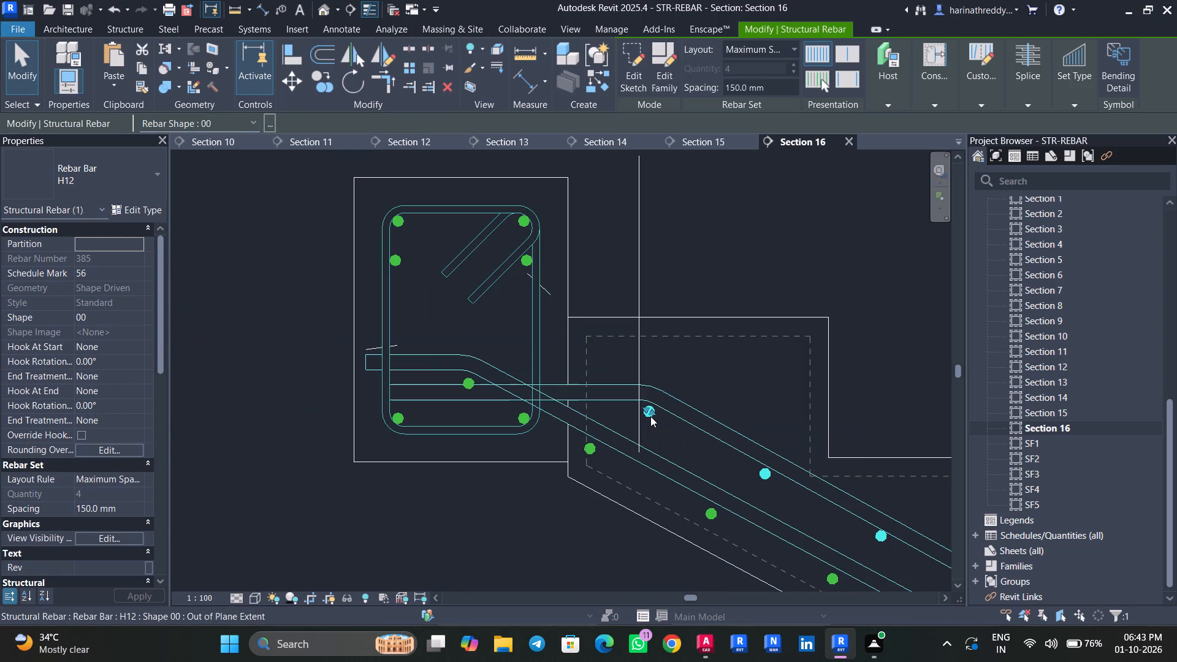
pyautogui.scroll(-6, 650, 416)
pyautogui.scroll(9, 806, 482)
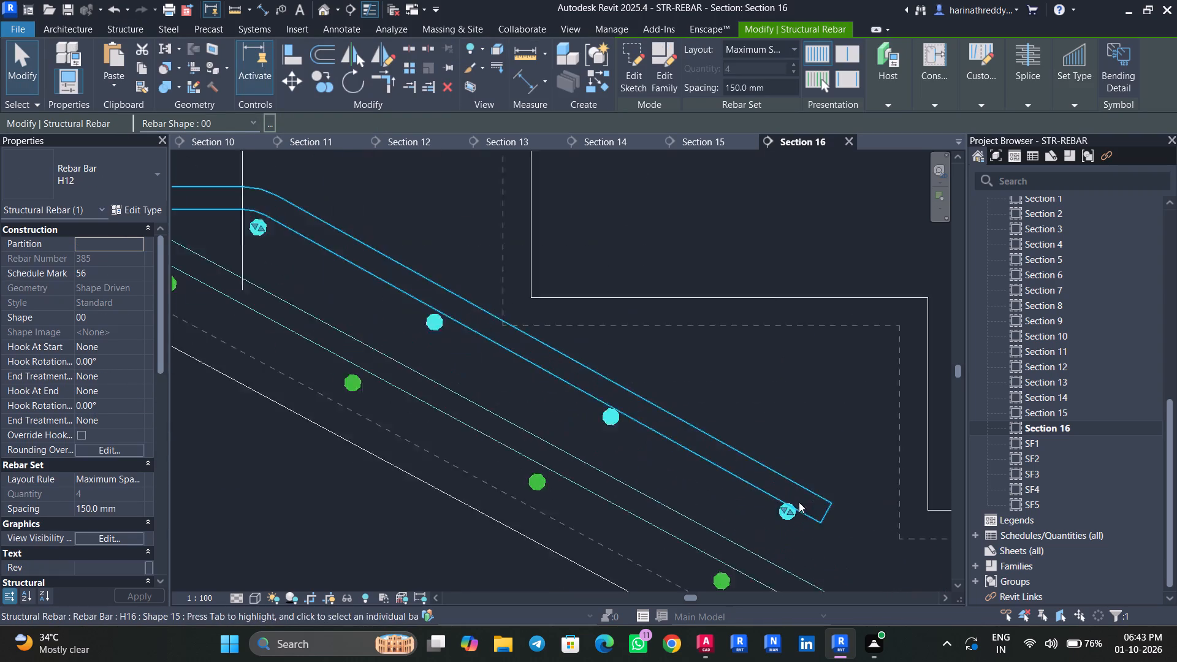
pyautogui.scroll(7, 799, 502)
pyautogui.press('Down')
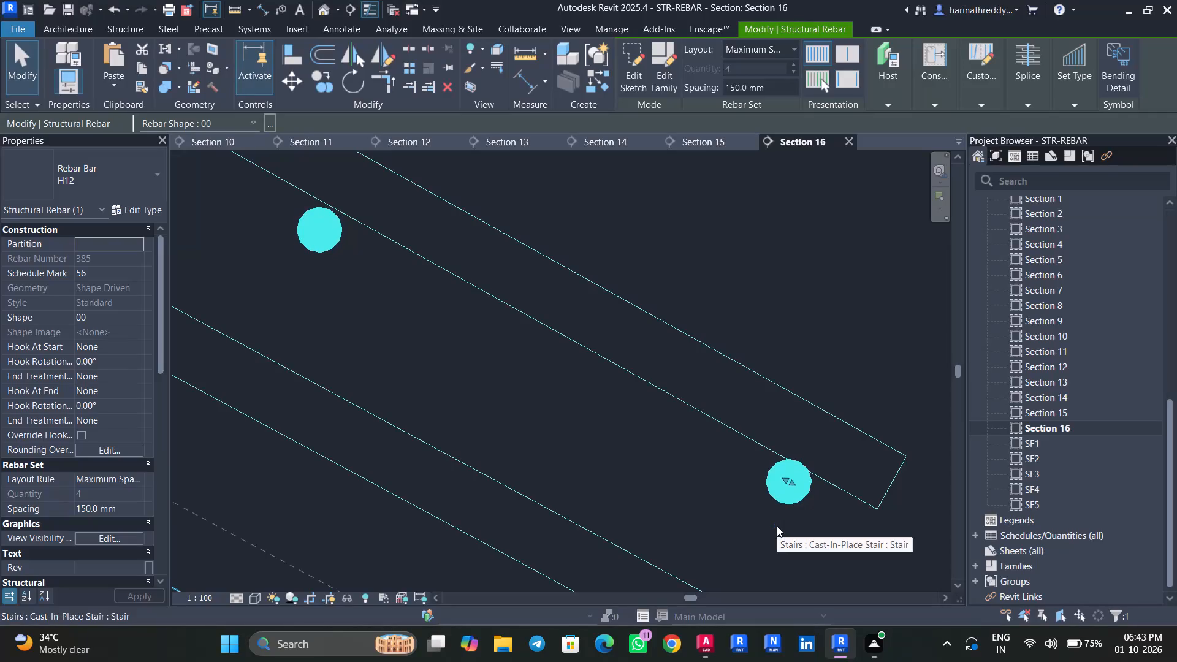
pyautogui.press('Down')
pyautogui.press('Down')
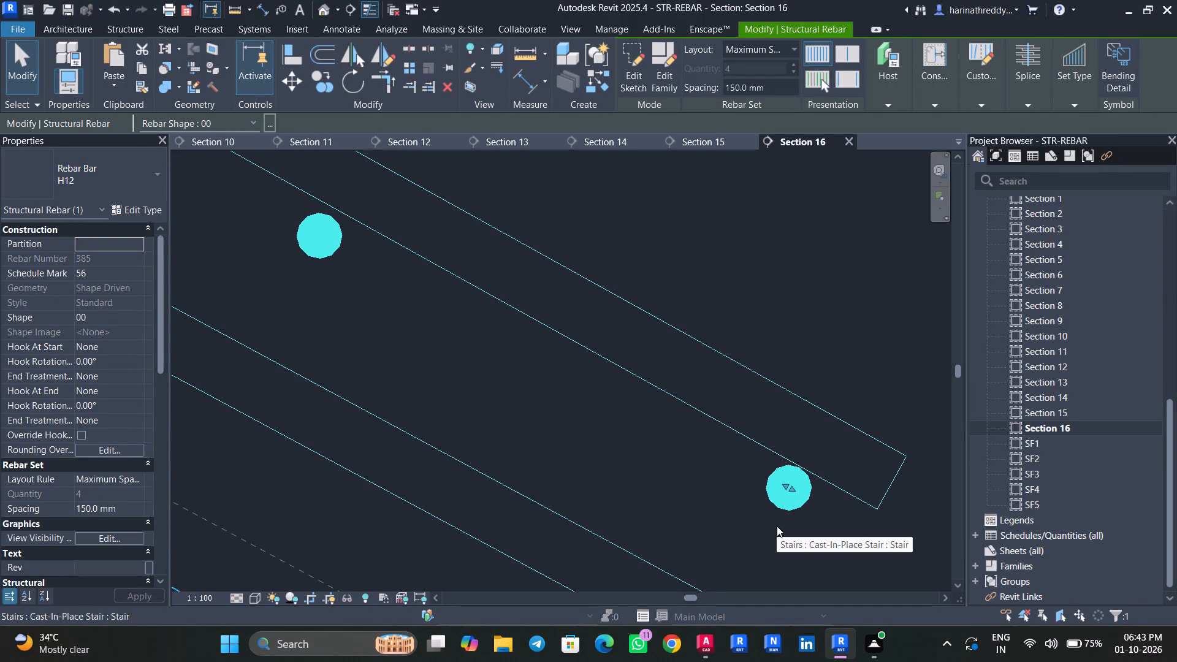
pyautogui.scroll(-10, 386, 268)
pyautogui.moveTo(391, 286); pyautogui.dragTo(684, 437, button='middle')
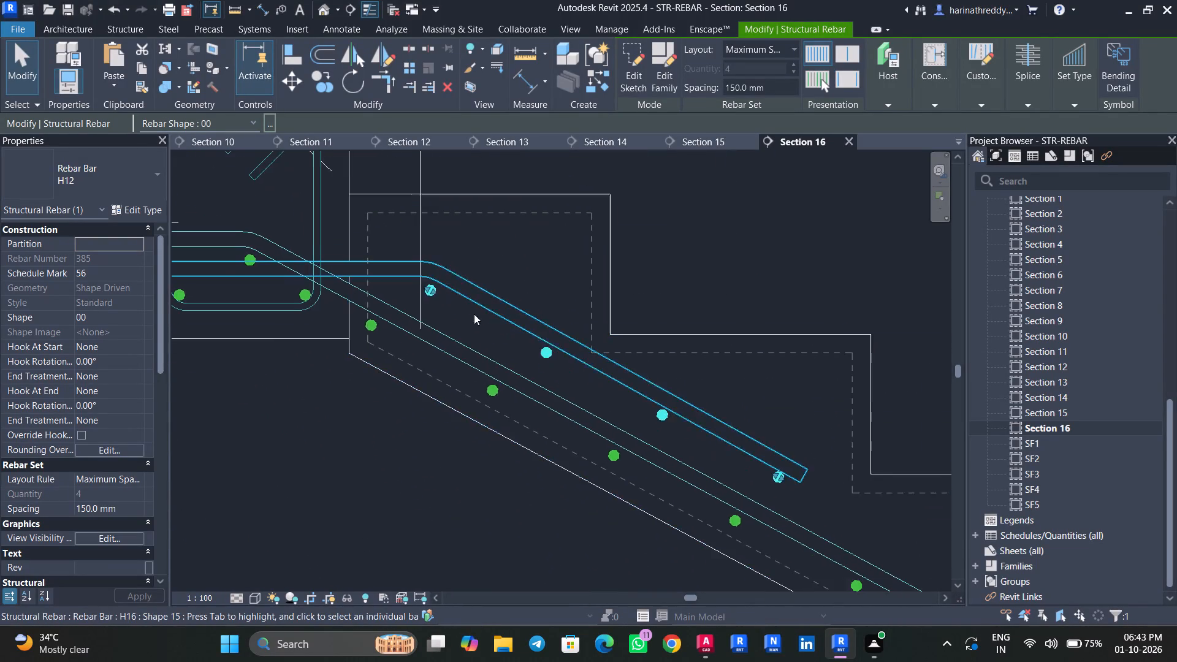
pyautogui.scroll(4, 425, 306)
pyautogui.moveTo(468, 330); pyautogui.dragTo(601, 375, button='middle')
pyautogui.press('Escape')
pyautogui.press('Escape')
# Place a single H12 bar beneath the cranked H16 bars' horizontal leg beside the beam, using Current Work Plane and Perpendicular to Cover.
pyautogui.click(577, 330)
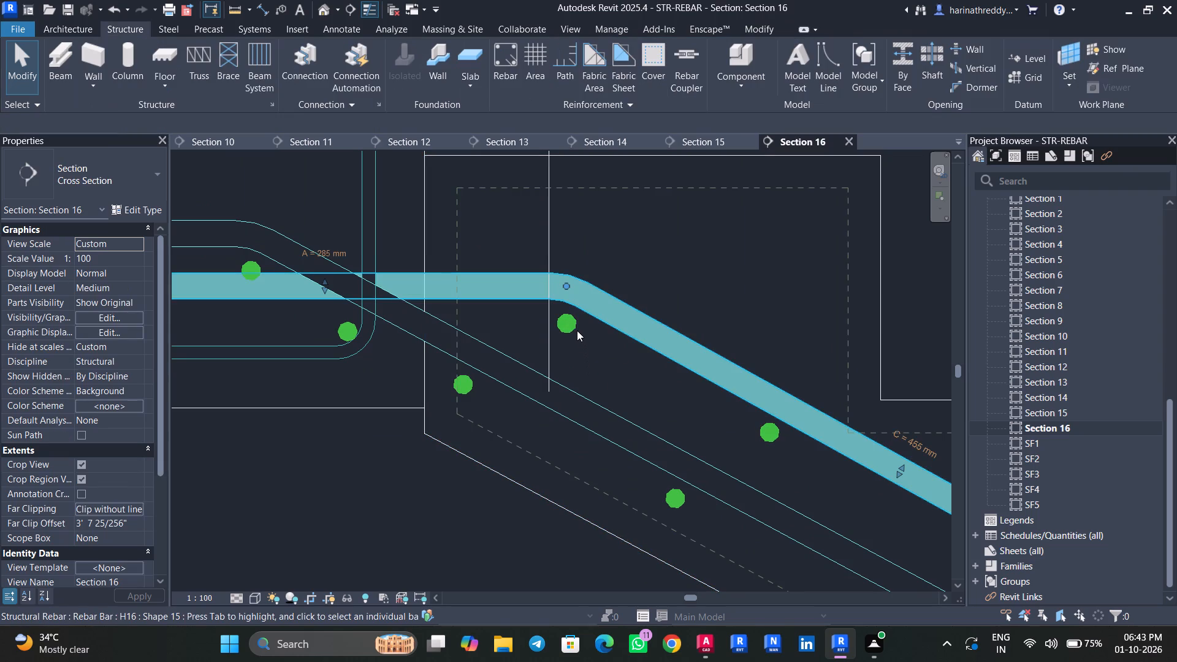
pyautogui.press('Escape')
pyautogui.press('Escape')
pyautogui.click(563, 331)
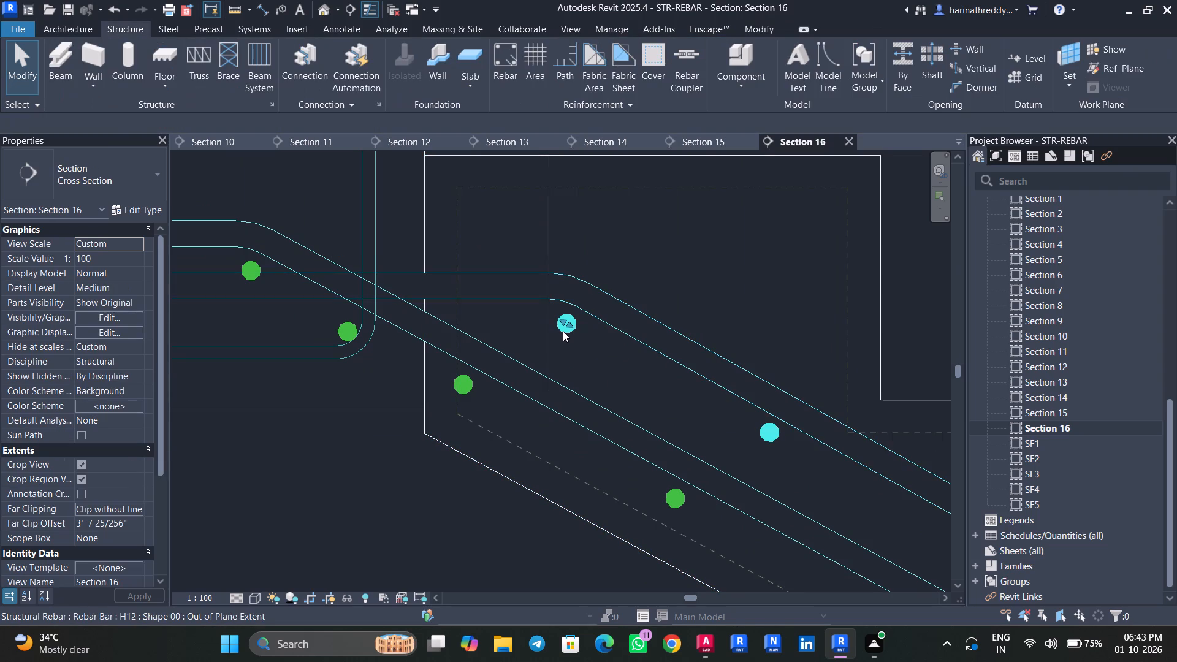
pyautogui.write('CS')
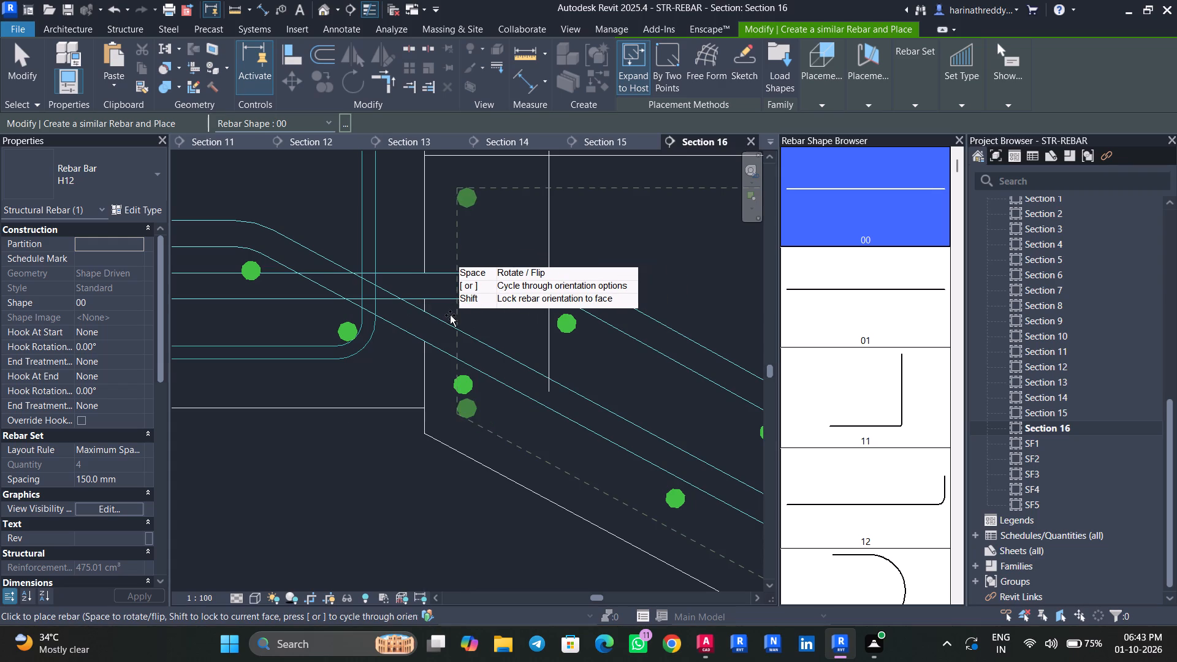
pyautogui.click(863, 101)
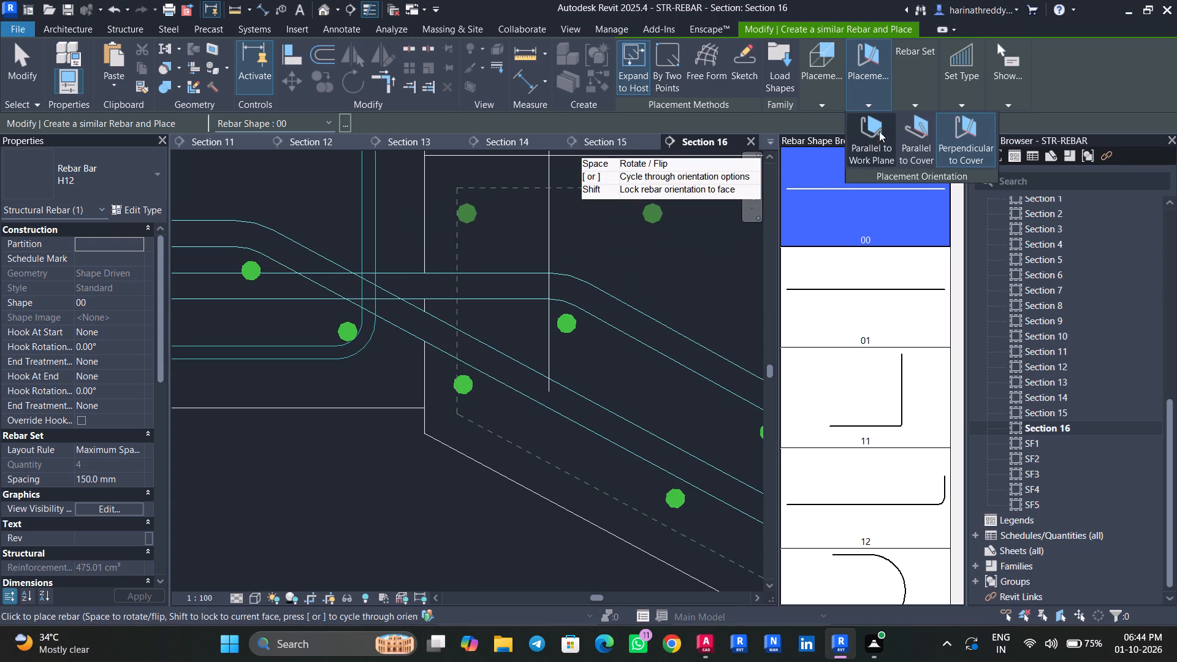
pyautogui.click(868, 135)
pyautogui.click(863, 94)
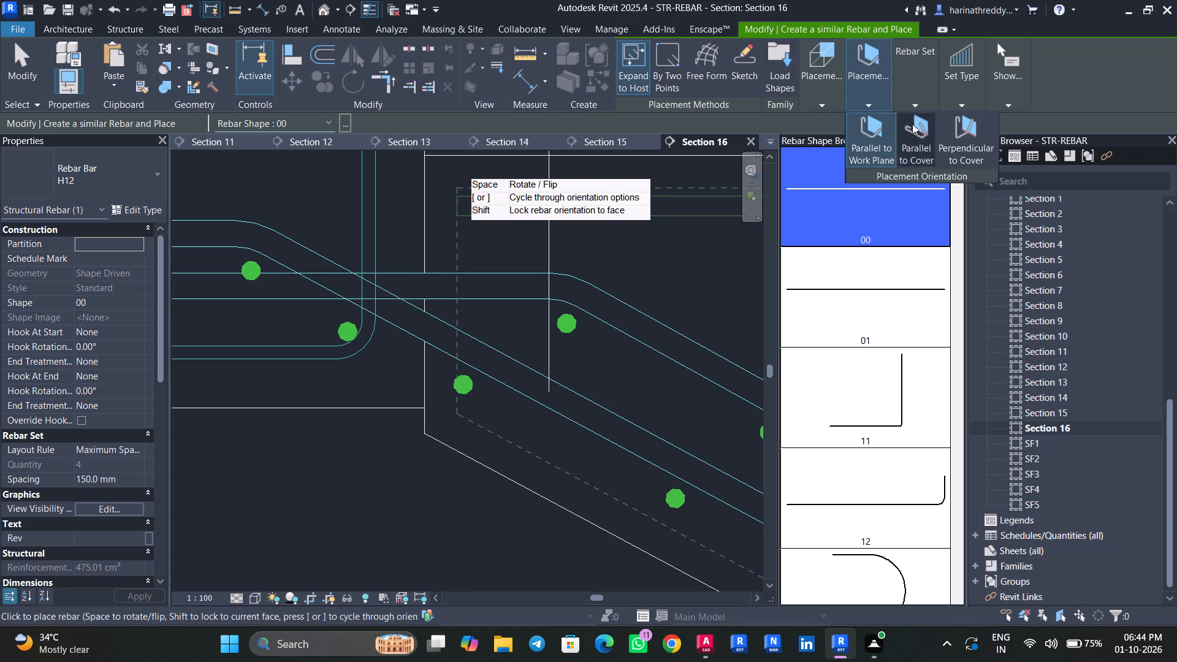
pyautogui.click(986, 139)
pyautogui.click(821, 102)
pyautogui.click(866, 134)
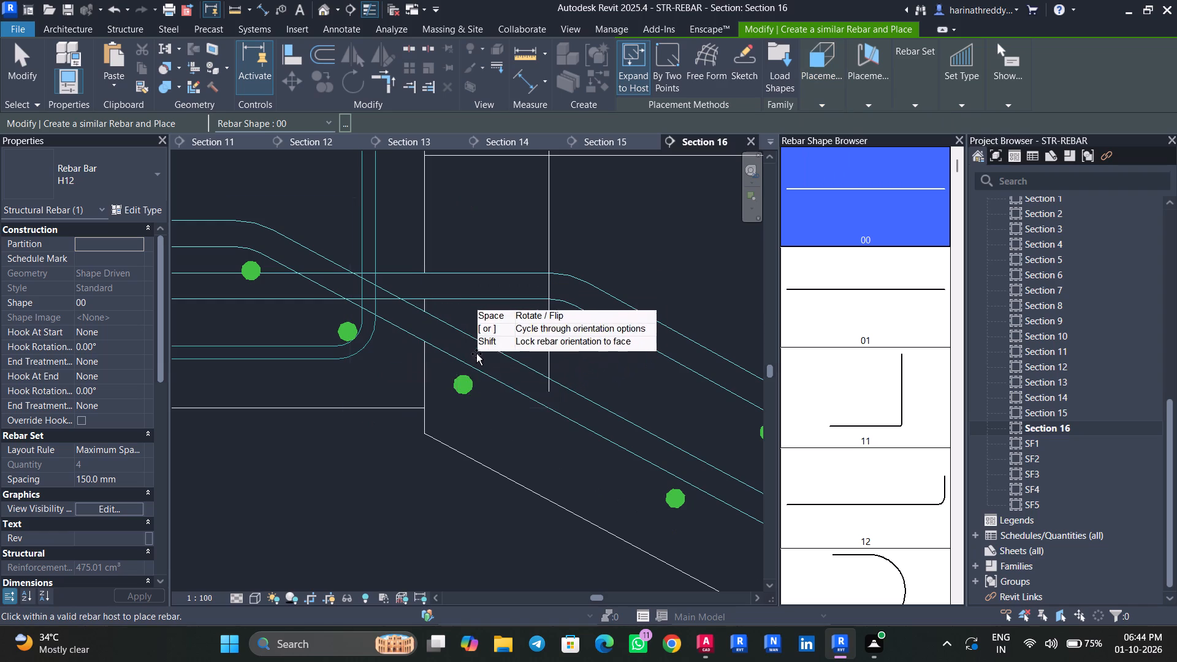
pyautogui.click(823, 99)
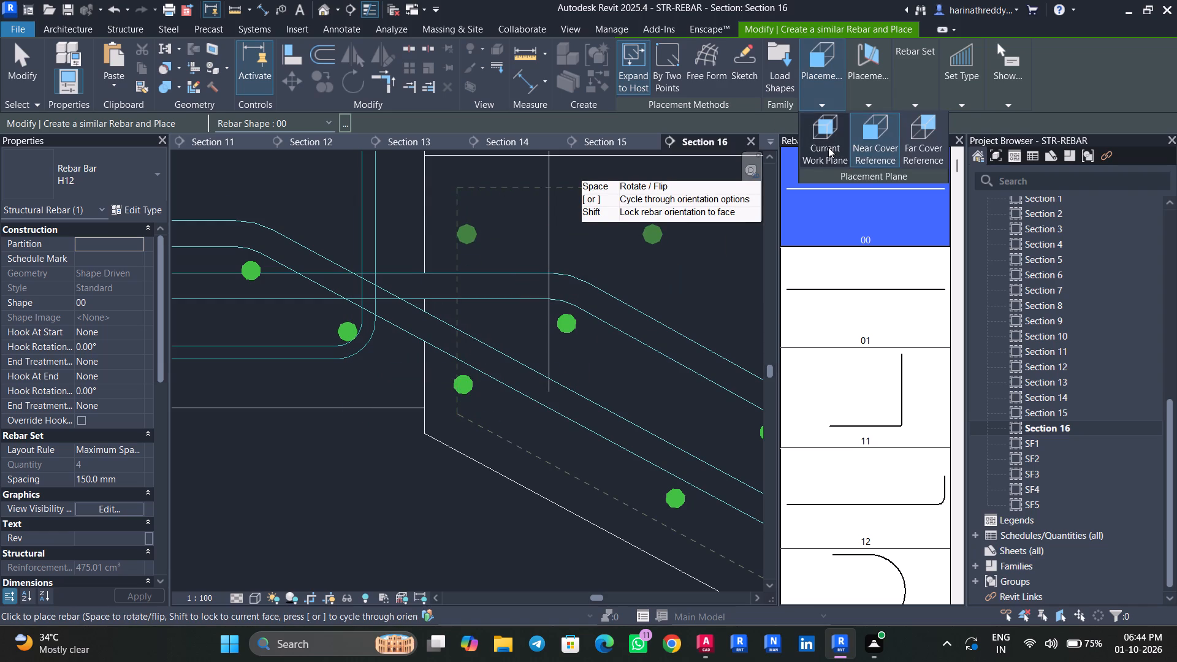
pyautogui.click(828, 147)
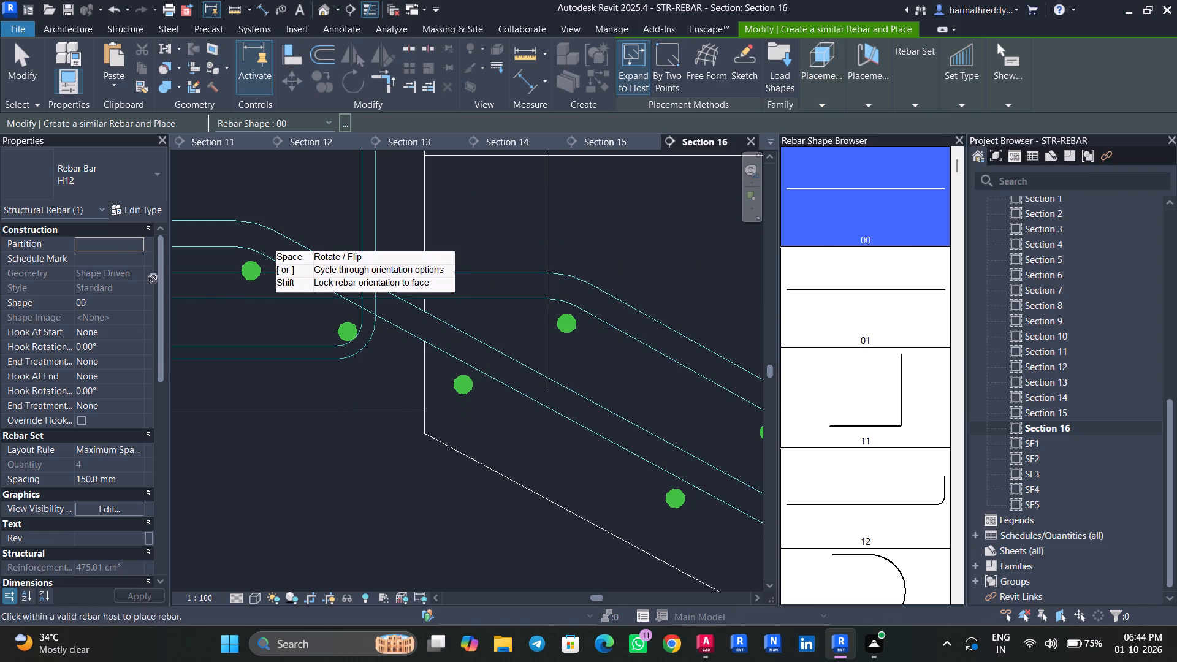
pyautogui.click(135, 445)
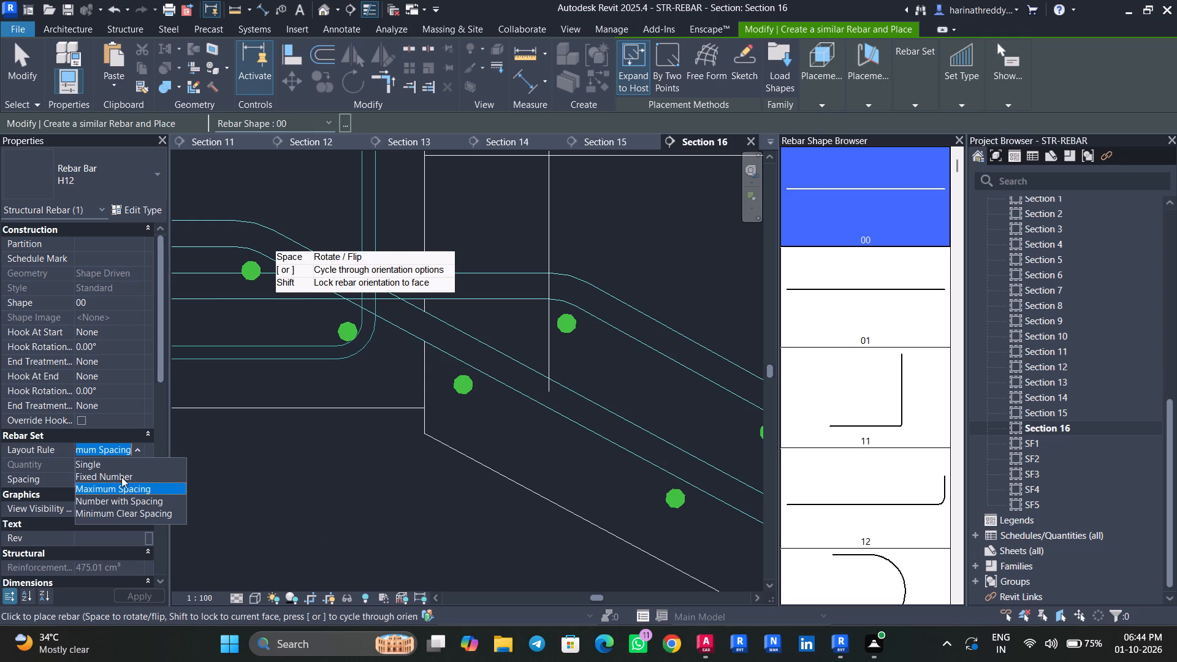
pyautogui.click(118, 470)
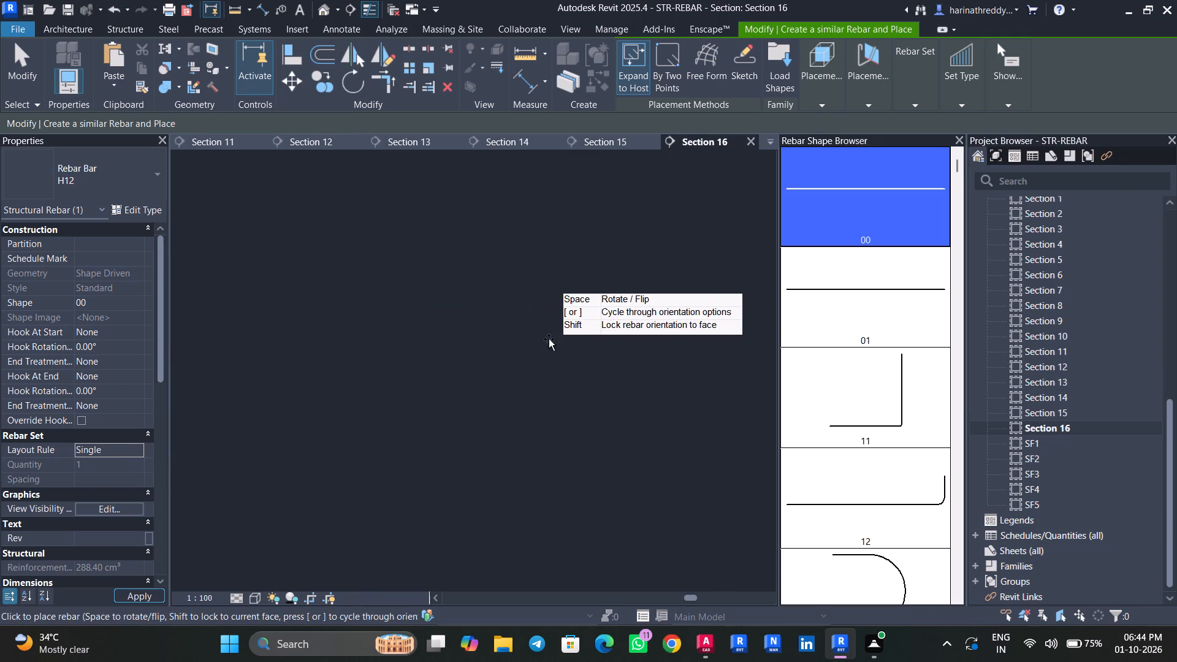
pyautogui.scroll(-2, 475, 305)
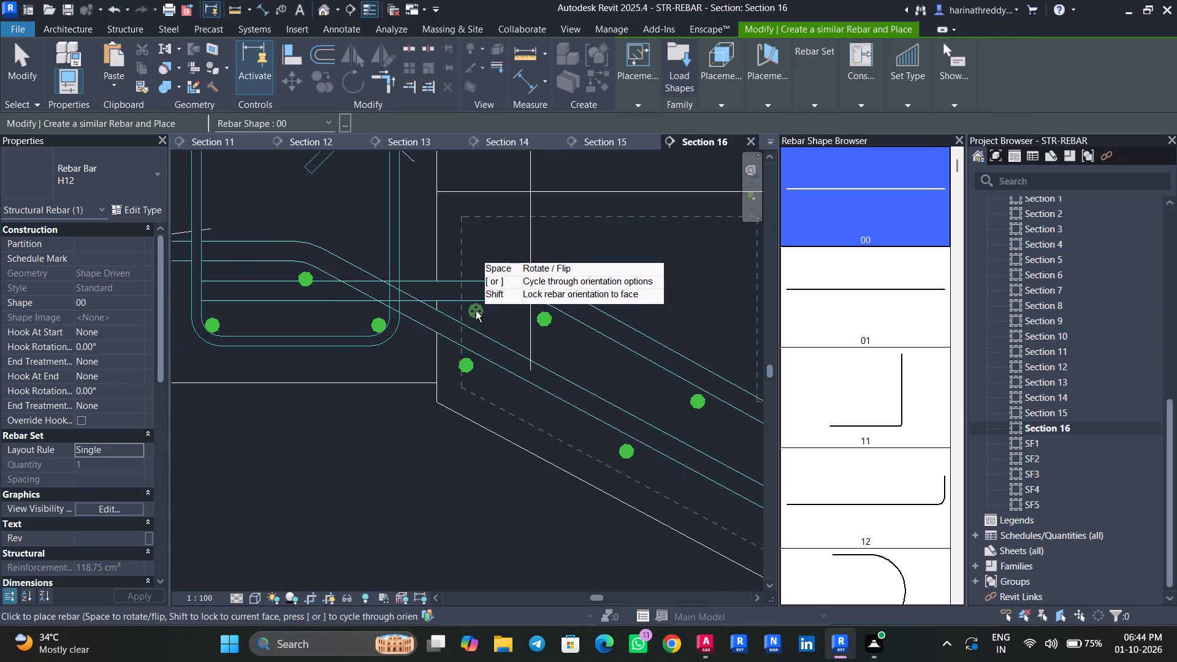
pyautogui.scroll(-3, 476, 311)
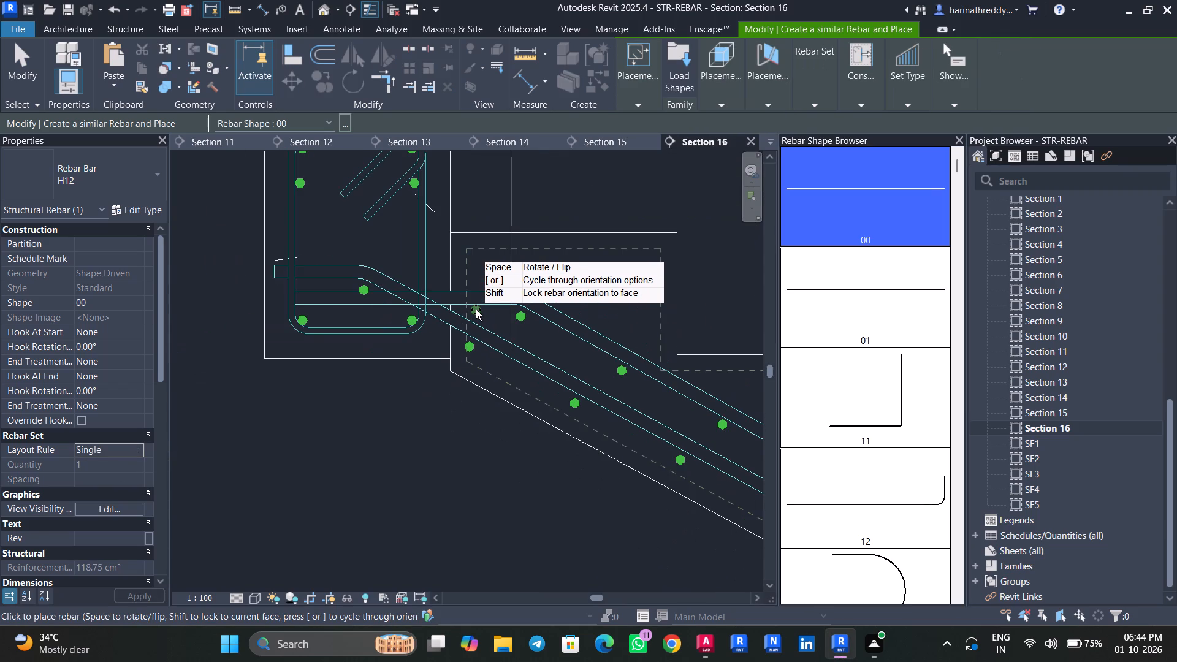
pyautogui.click(476, 310)
pyautogui.press('Escape')
pyautogui.press('Escape')
pyautogui.press('Escape')
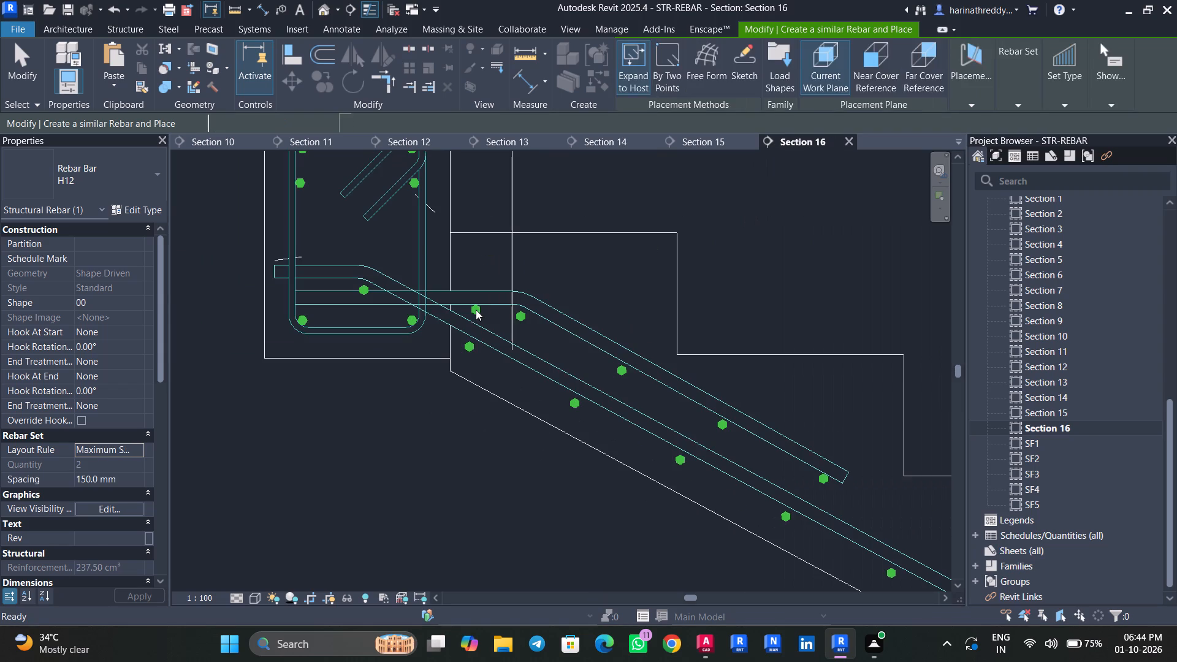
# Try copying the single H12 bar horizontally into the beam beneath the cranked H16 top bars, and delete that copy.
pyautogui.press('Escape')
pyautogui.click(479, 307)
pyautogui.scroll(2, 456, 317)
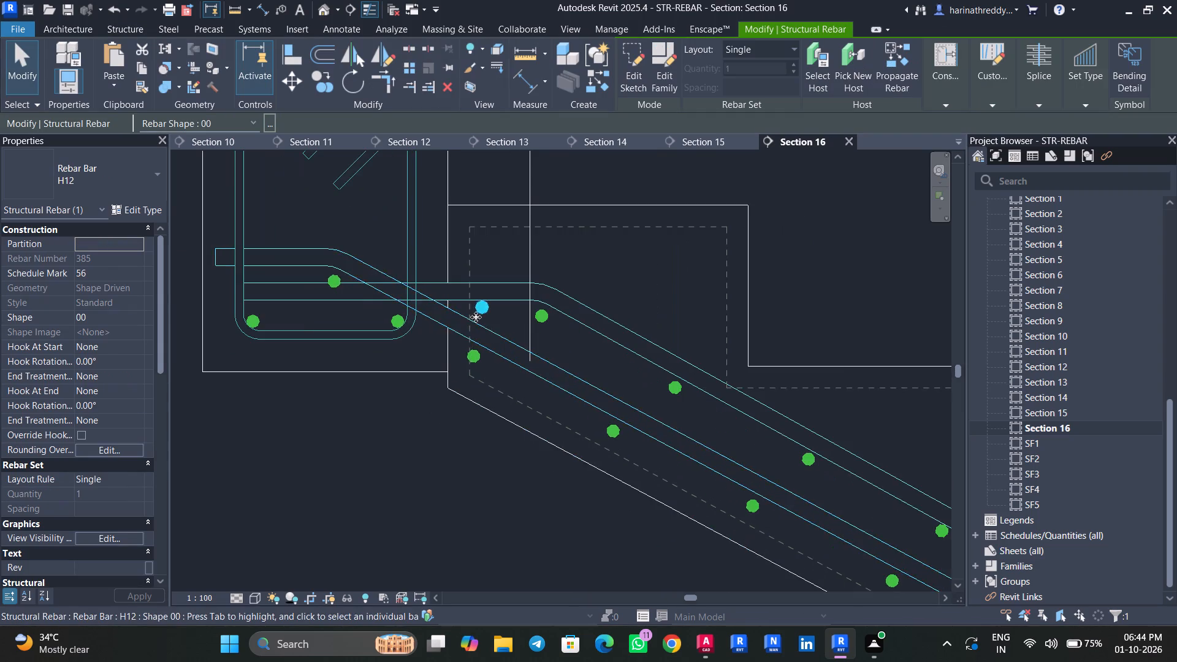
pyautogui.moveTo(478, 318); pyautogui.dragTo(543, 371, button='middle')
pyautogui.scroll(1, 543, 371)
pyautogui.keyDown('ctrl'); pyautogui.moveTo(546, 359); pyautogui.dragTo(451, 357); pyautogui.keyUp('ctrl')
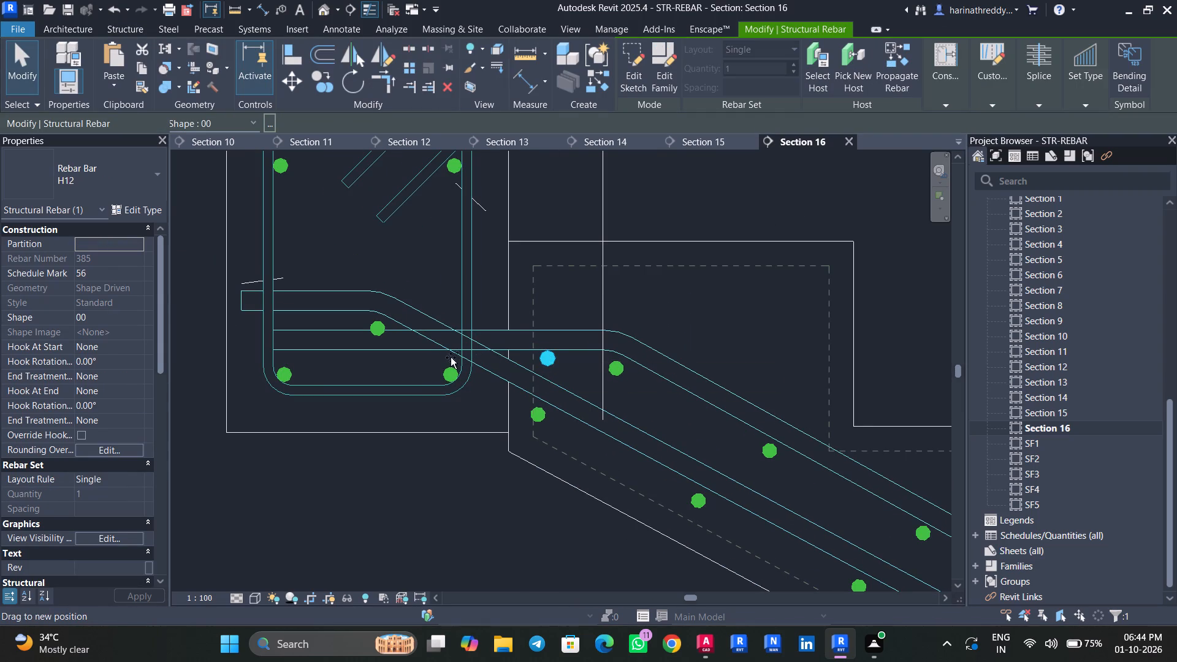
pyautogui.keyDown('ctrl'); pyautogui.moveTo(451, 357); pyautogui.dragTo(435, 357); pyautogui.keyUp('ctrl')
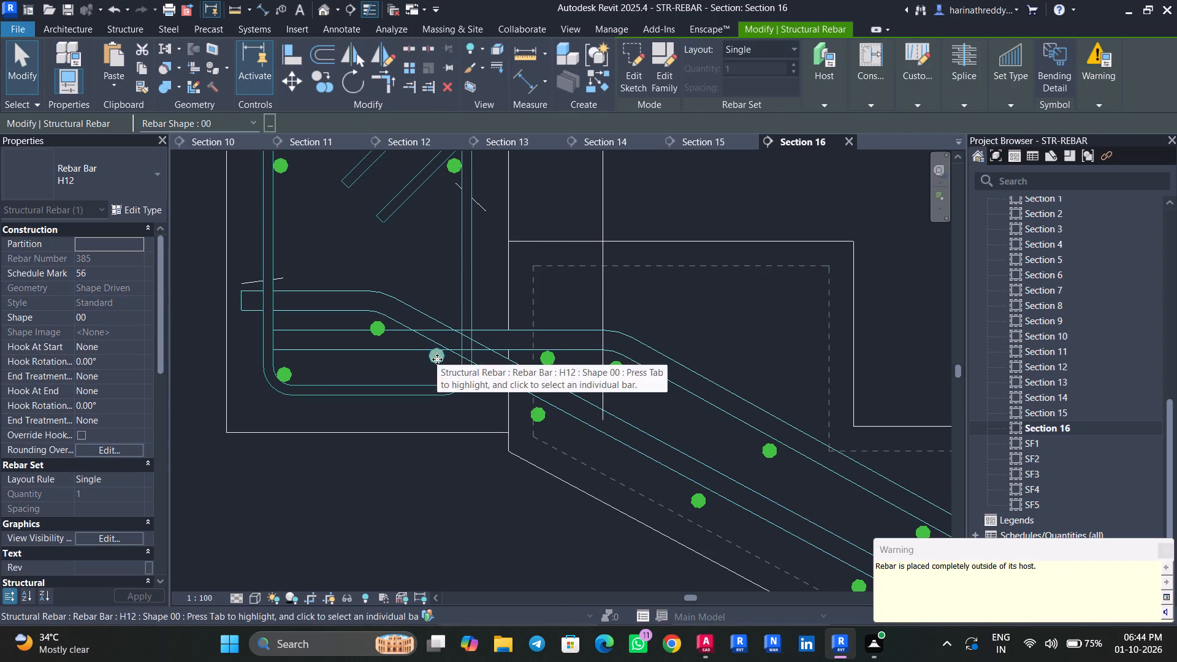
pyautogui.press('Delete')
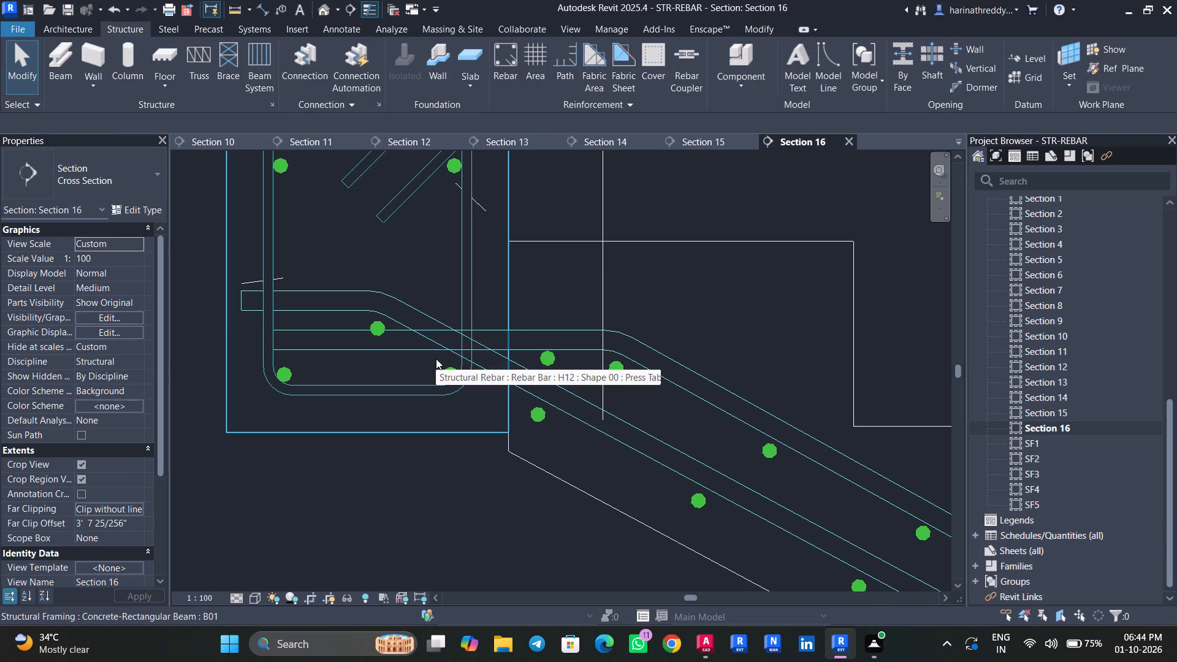
# Copy the single H12 bar horizontally to two positions inside the beam stirrup, near each side beneath the cranked top bars' horizontal leg.
pyautogui.click(547, 358)
pyautogui.keyDown('ctrl'); pyautogui.moveTo(549, 359); pyautogui.dragTo(457, 357); pyautogui.keyUp('ctrl')
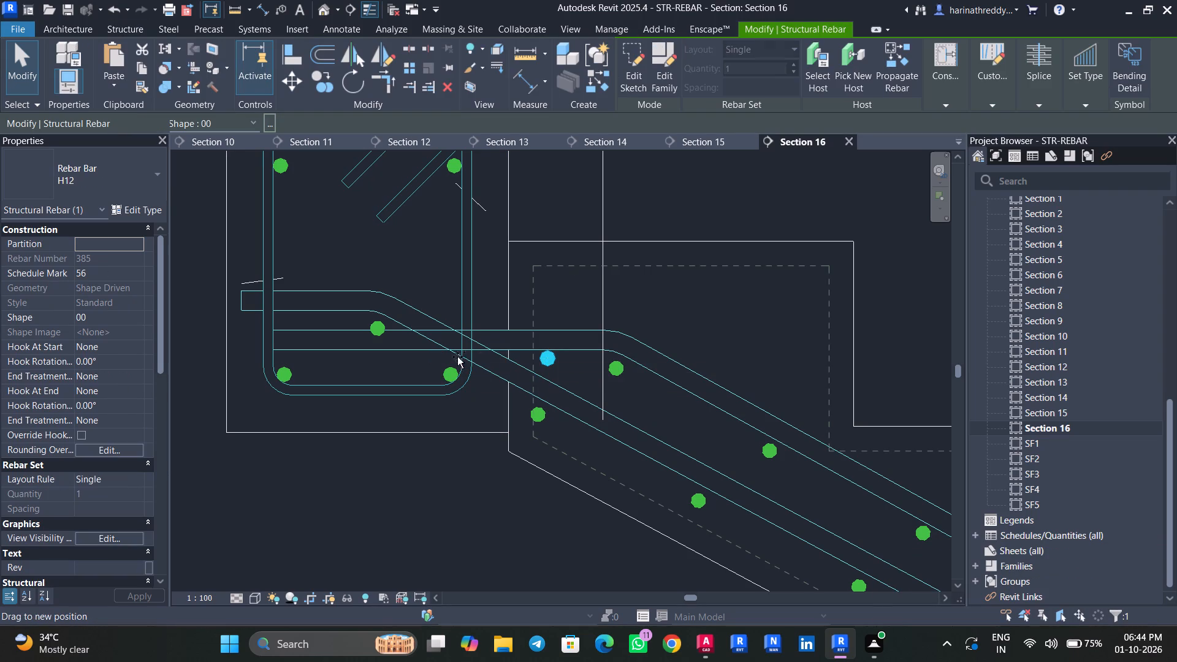
pyautogui.keyDown('ctrl'); pyautogui.moveTo(457, 357); pyautogui.dragTo(429, 357); pyautogui.keyUp('ctrl')
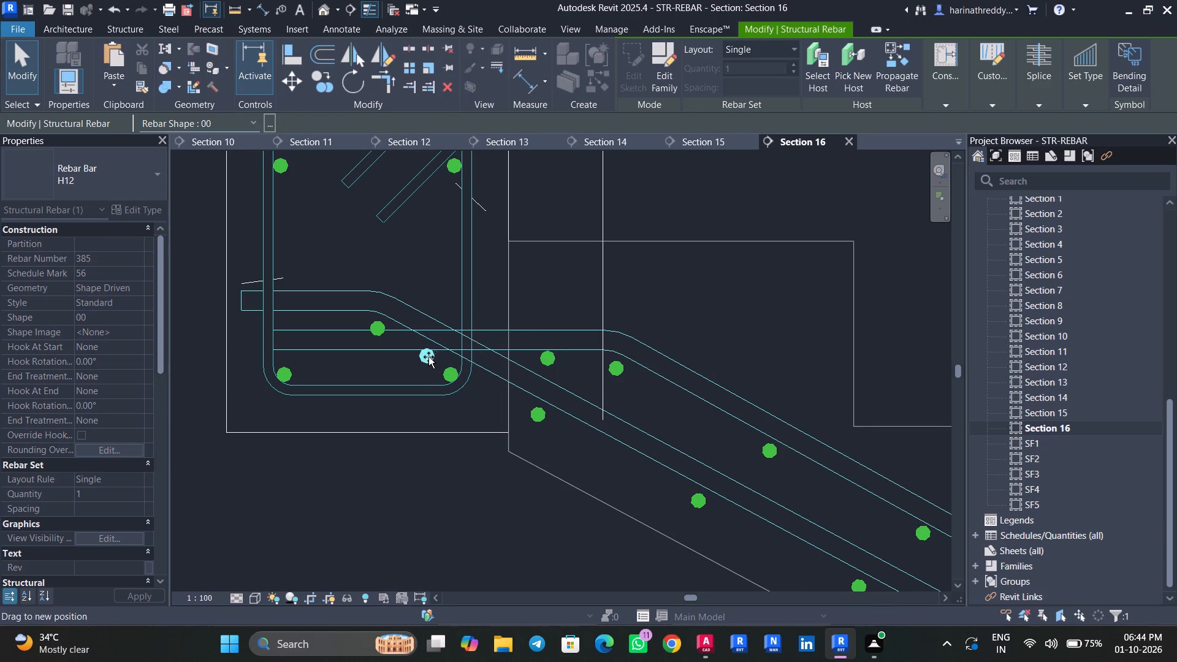
pyautogui.keyDown('ctrl'); pyautogui.moveTo(429, 357); pyautogui.dragTo(428, 357); pyautogui.keyUp('ctrl')
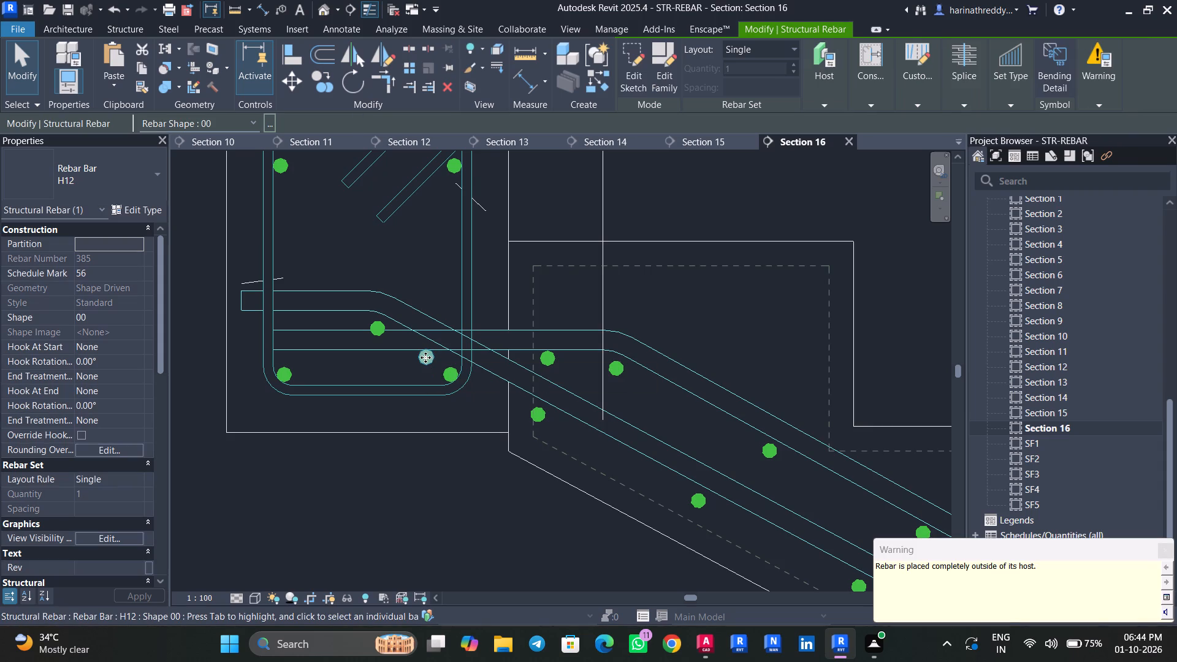
pyautogui.keyDown('ctrl'); pyautogui.moveTo(425, 357); pyautogui.dragTo(316, 356); pyautogui.keyUp('ctrl')
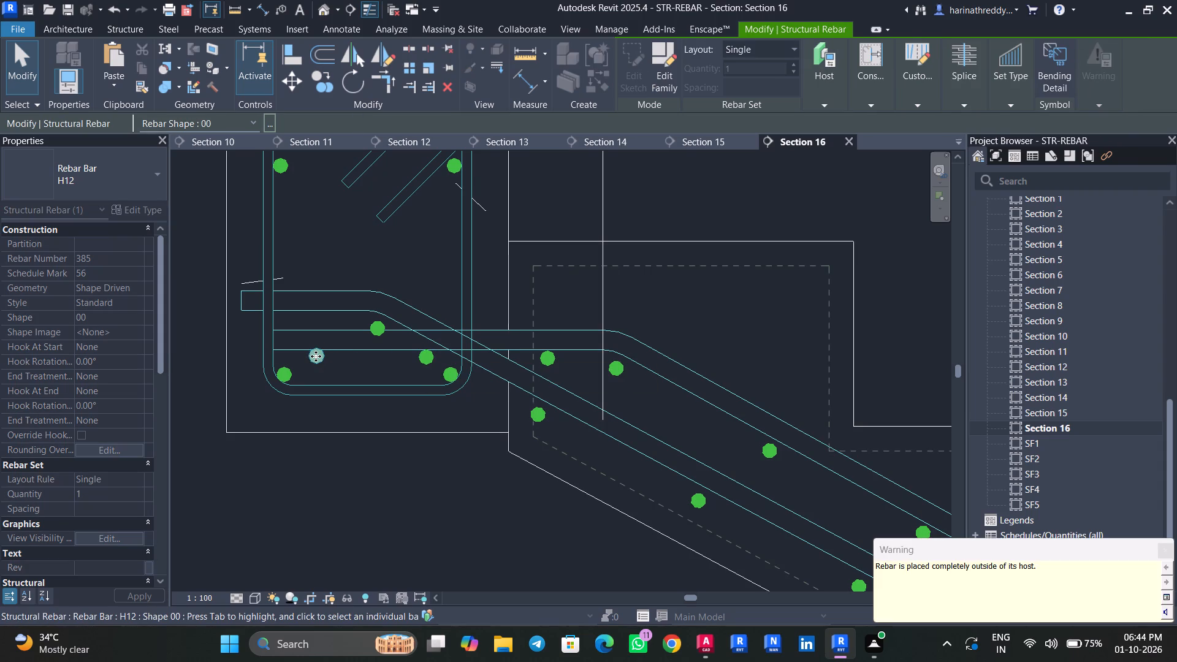
pyautogui.press('Escape')
pyautogui.press('Escape')
pyautogui.press('Escape')
pyautogui.press('Escape')
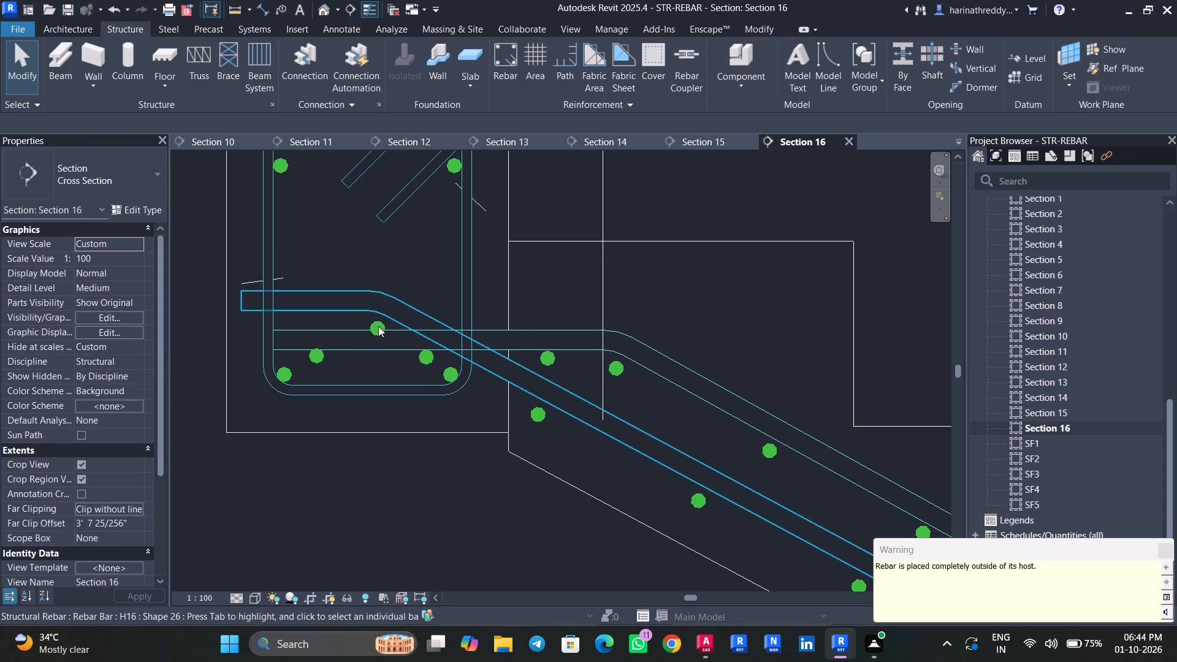
pyautogui.press('Escape')
# Move the uppermost individual bar of the lower H12 set beneath the main H16 bars' horizontal leg to its end outside the stirrup.
pyautogui.press('Tab')
pyautogui.press('Tab')
pyautogui.press('Tab')
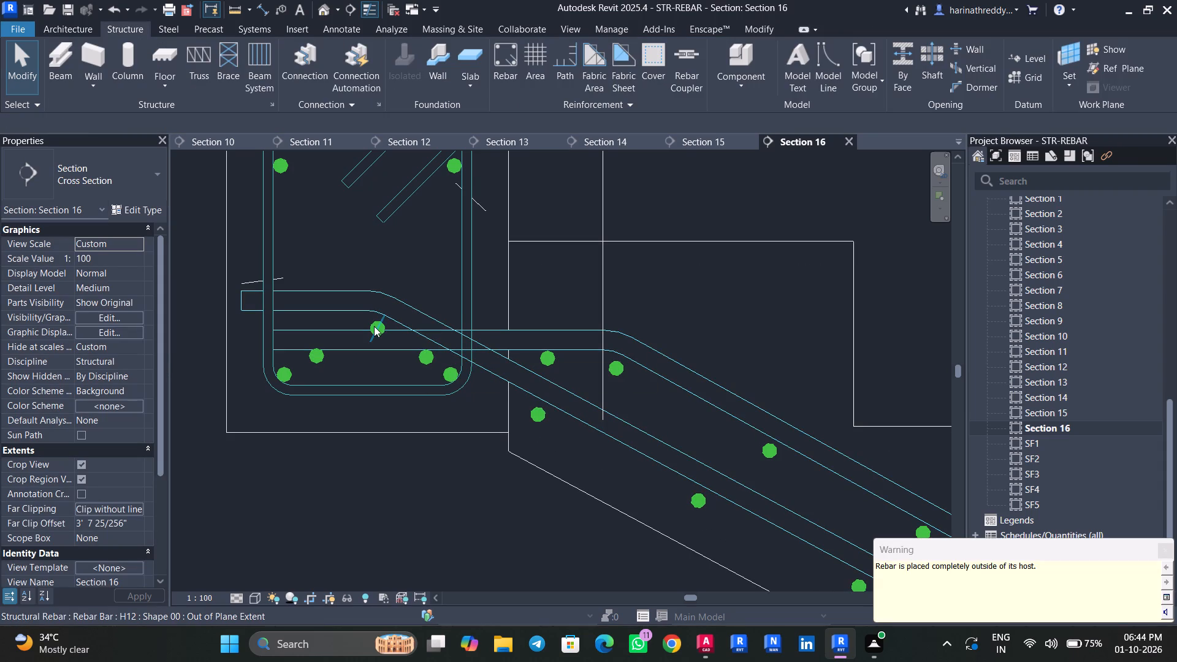
pyautogui.press('Tab')
pyautogui.click(375, 325)
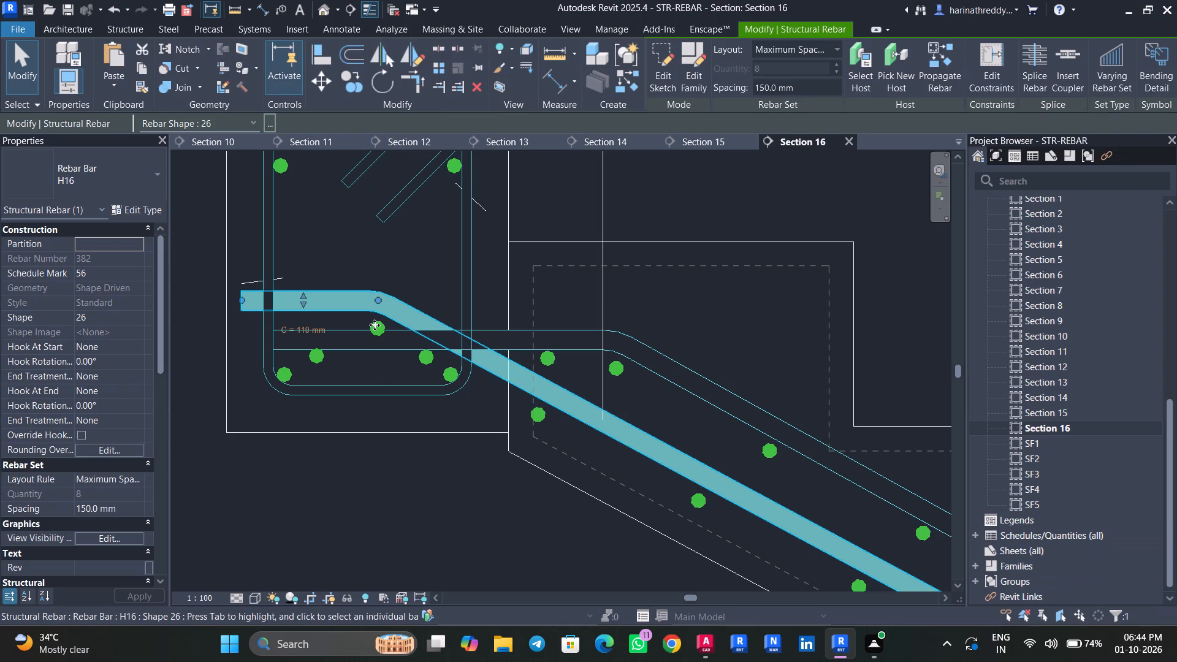
pyautogui.press('Escape')
pyautogui.scroll(5, 374, 325)
pyautogui.click(376, 325)
pyautogui.scroll(-7, 376, 325)
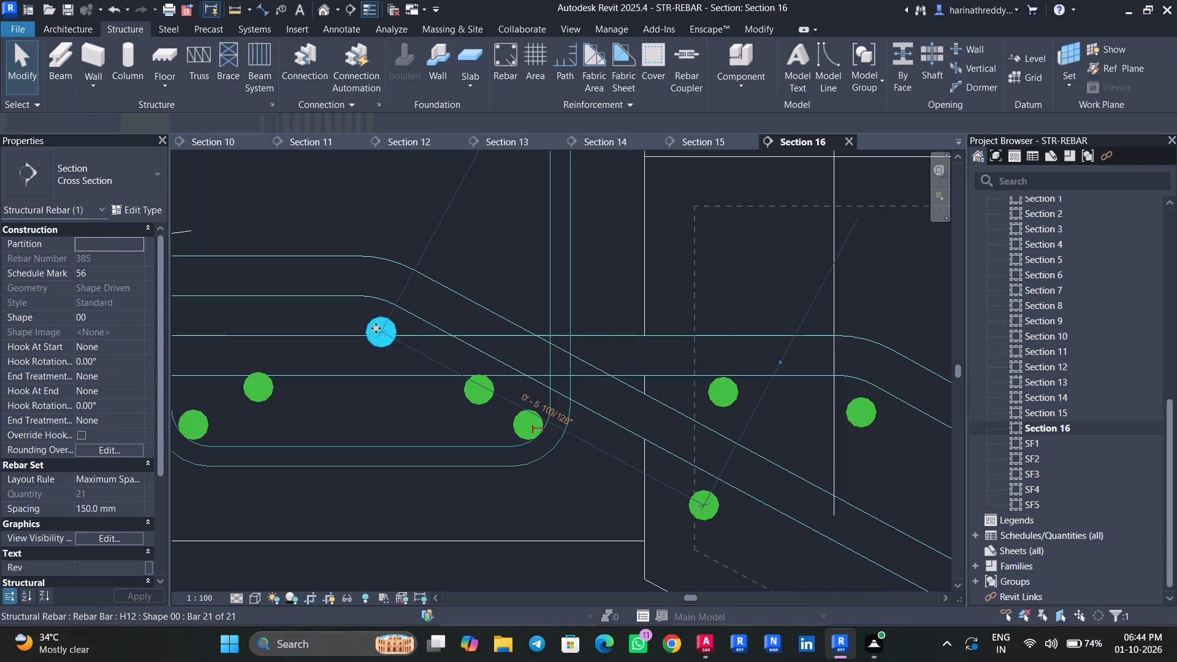
pyautogui.scroll(-1, 376, 328)
pyautogui.keyDown('ctrl'); pyautogui.moveTo(376, 328); pyautogui.dragTo(334, 325); pyautogui.keyUp('ctrl')
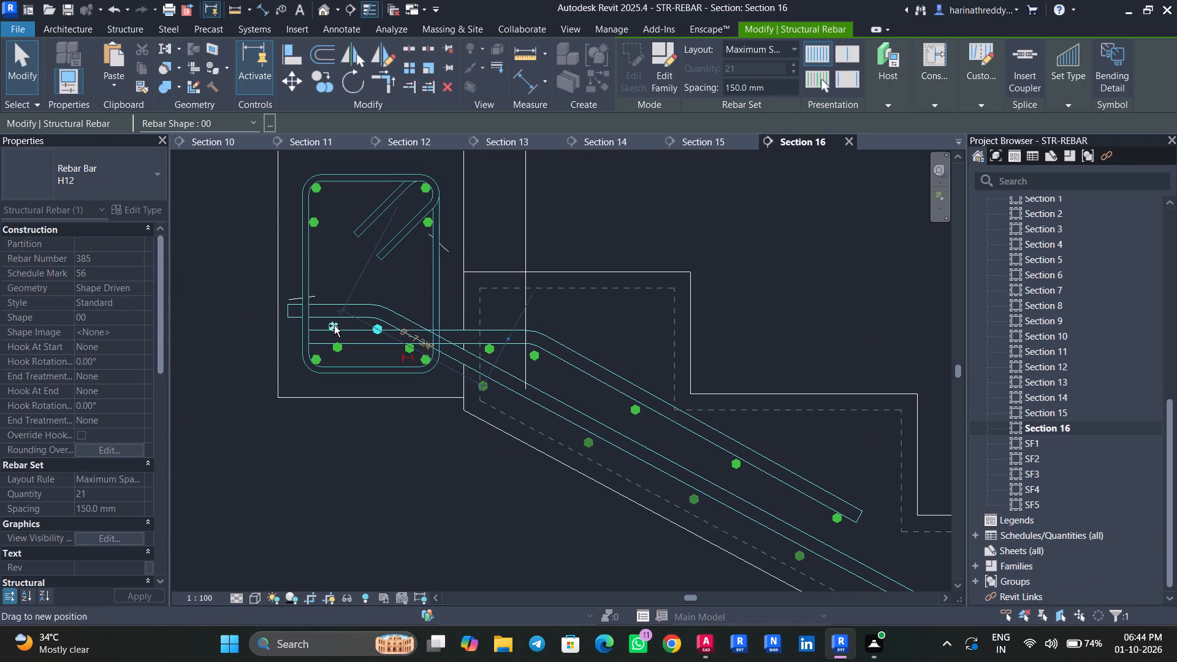
pyautogui.keyDown('ctrl'); pyautogui.moveTo(334, 325); pyautogui.dragTo(295, 321); pyautogui.keyUp('ctrl')
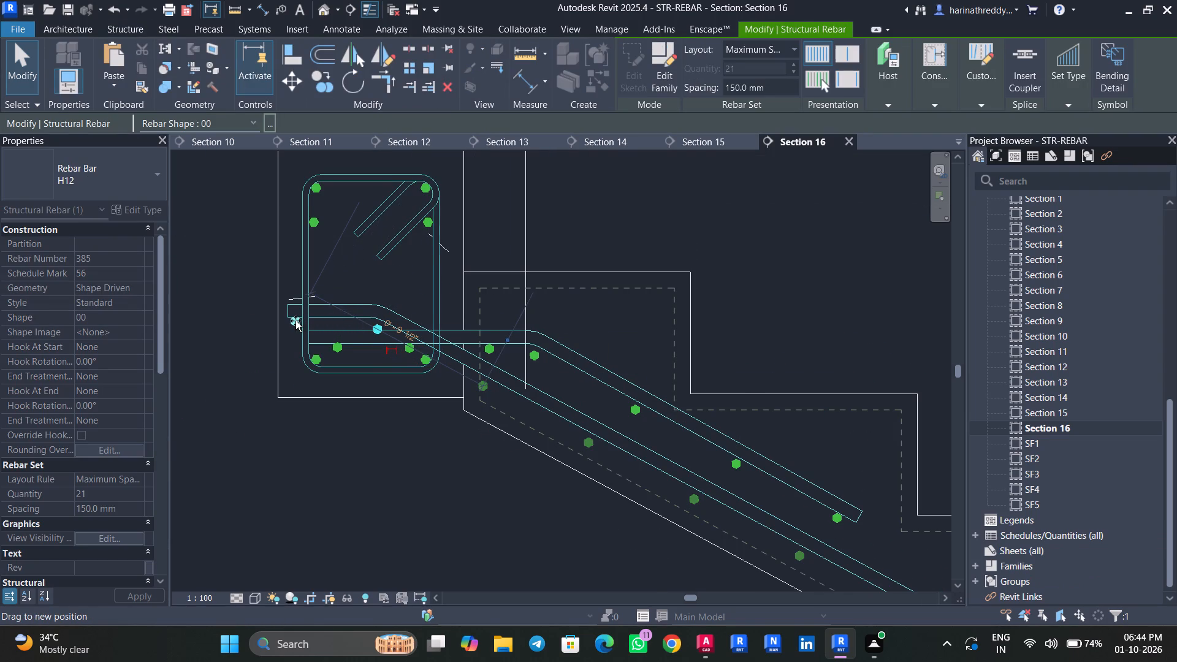
pyautogui.keyDown('ctrl'); pyautogui.moveTo(295, 321); pyautogui.dragTo(296, 323); pyautogui.keyUp('ctrl')
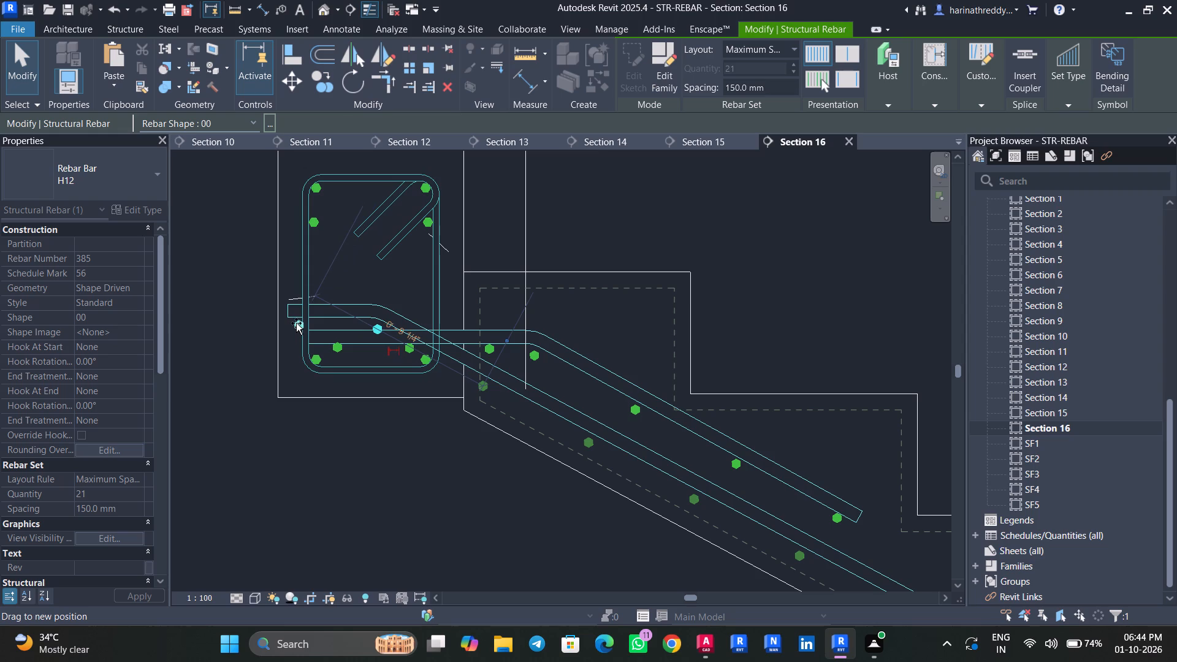
pyautogui.keyDown('ctrl'); pyautogui.moveTo(296, 323); pyautogui.dragTo(295, 322); pyautogui.keyUp('ctrl')
pyautogui.scroll(10, 295, 322)
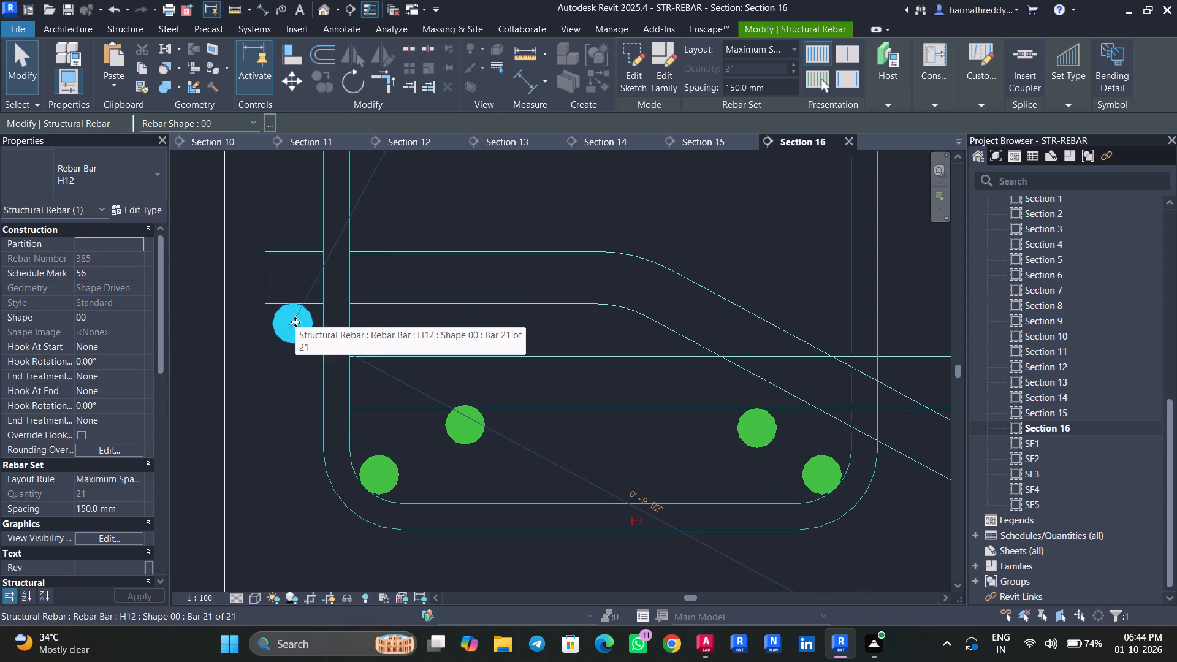
pyautogui.press('Escape')
pyautogui.press('Escape')
pyautogui.press('Escape')
# Check the copied single H12 bars in the beam and the lower H12 set by selecting them one at a time.
pyautogui.click(771, 433)
pyautogui.scroll(-5, 770, 425)
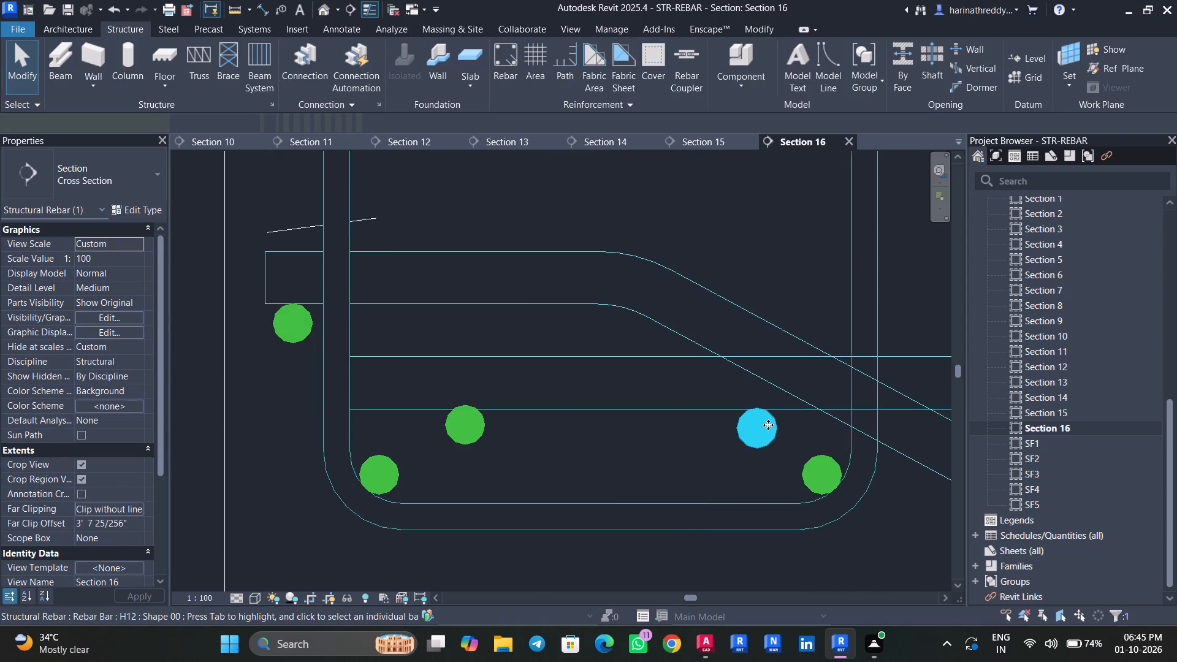
pyautogui.scroll(-9, 768, 425)
pyautogui.press('Escape')
pyautogui.press('Escape')
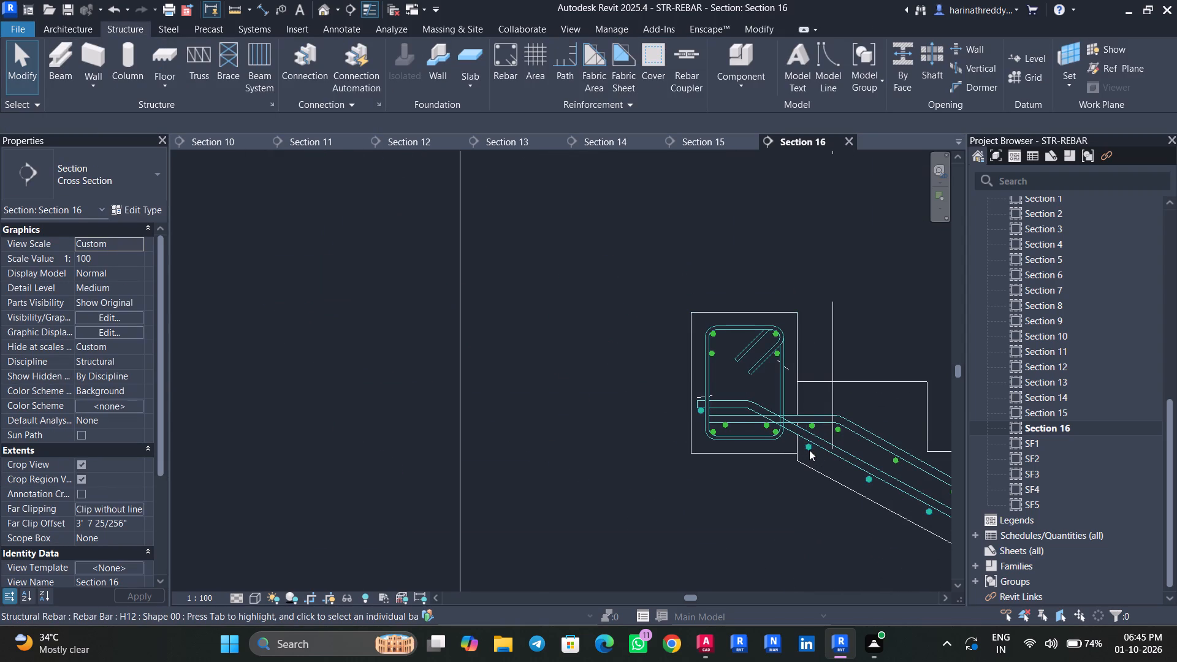
pyautogui.click(809, 449)
pyautogui.scroll(12, 782, 432)
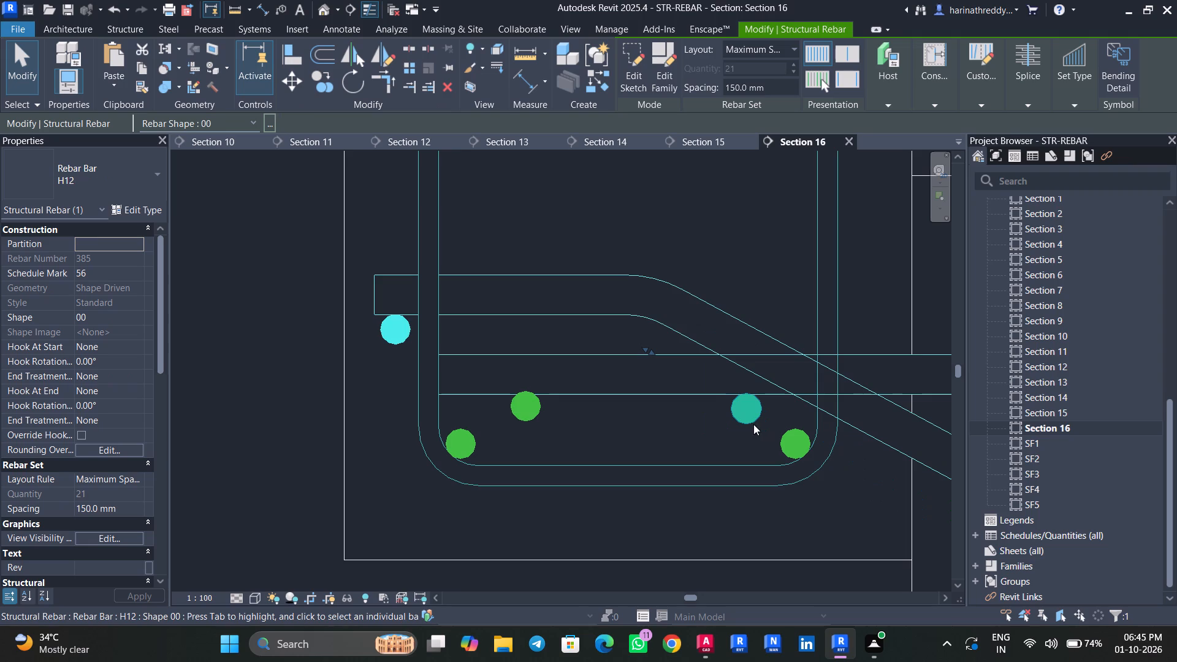
pyautogui.press('Escape')
pyautogui.press('Escape')
pyautogui.click(519, 410)
pyautogui.scroll(-3, 519, 410)
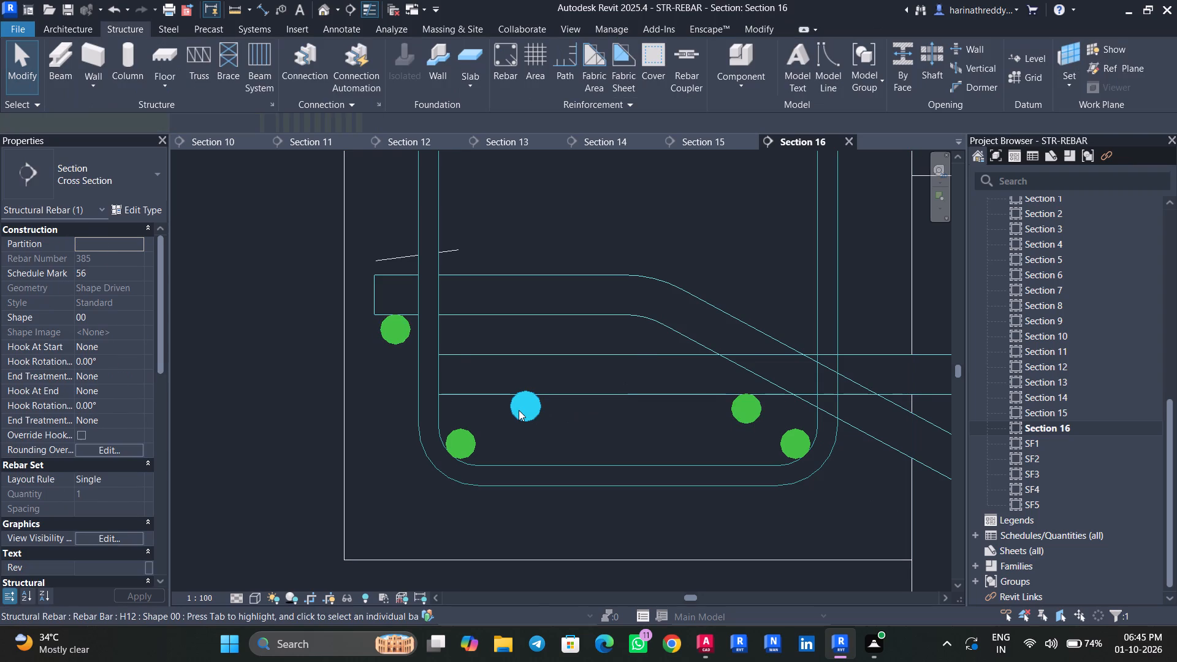
pyautogui.scroll(-4, 519, 410)
pyautogui.press('Escape')
pyautogui.press('Escape')
pyautogui.press('Escape')
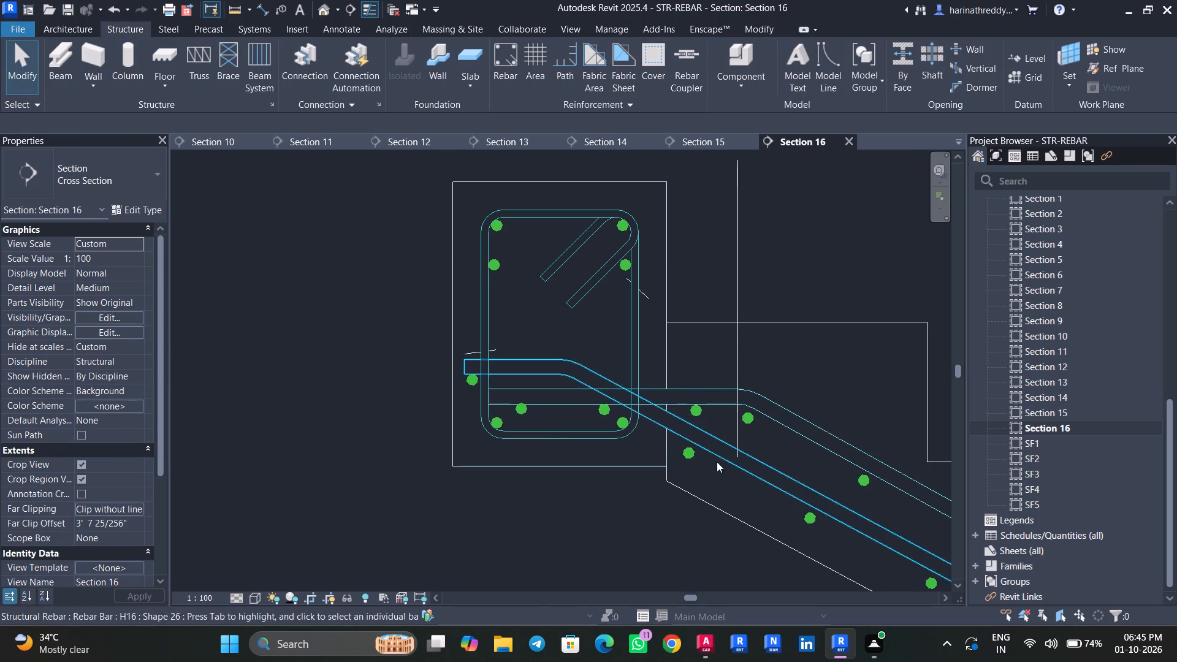
pyautogui.click(602, 406)
pyautogui.scroll(1, 602, 406)
pyautogui.scroll(-1, 602, 406)
pyautogui.scroll(2, 602, 406)
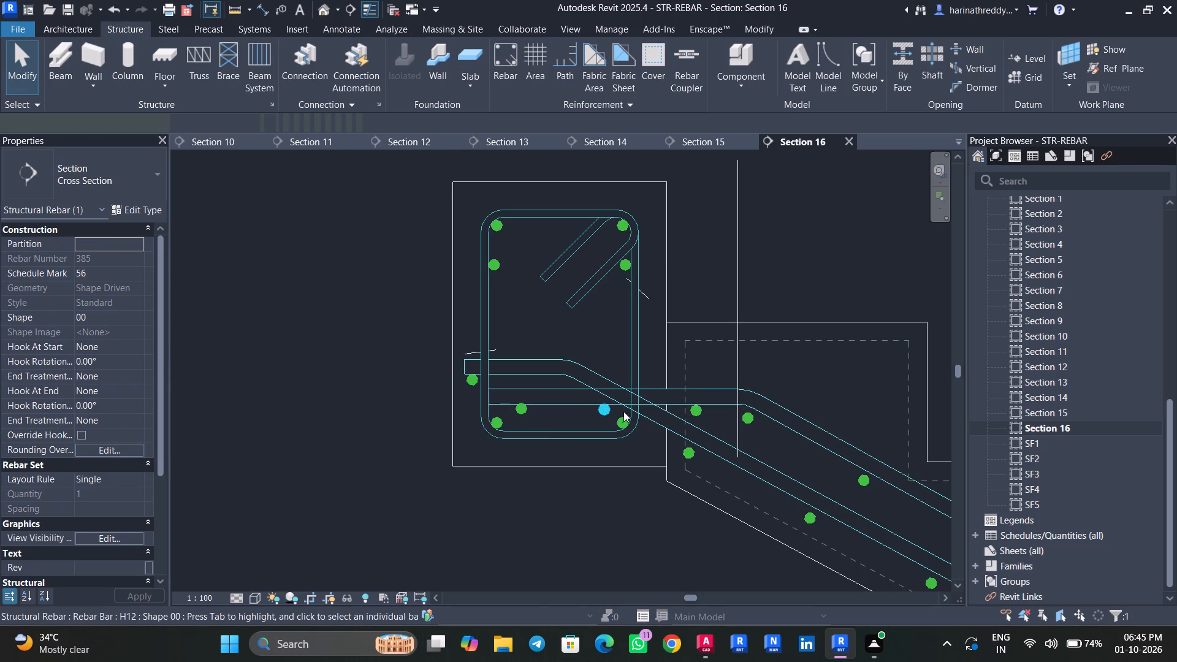
pyautogui.scroll(5, 606, 409)
pyautogui.scroll(-8, 563, 417)
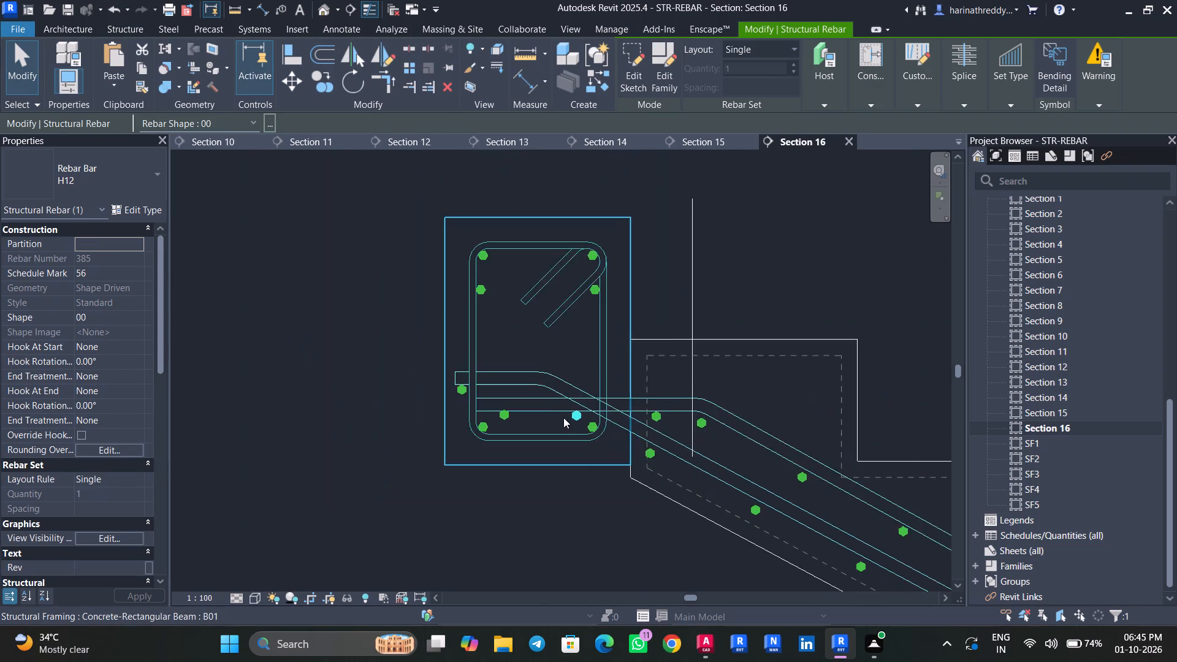
pyautogui.scroll(-4, 563, 417)
pyautogui.scroll(8, 563, 414)
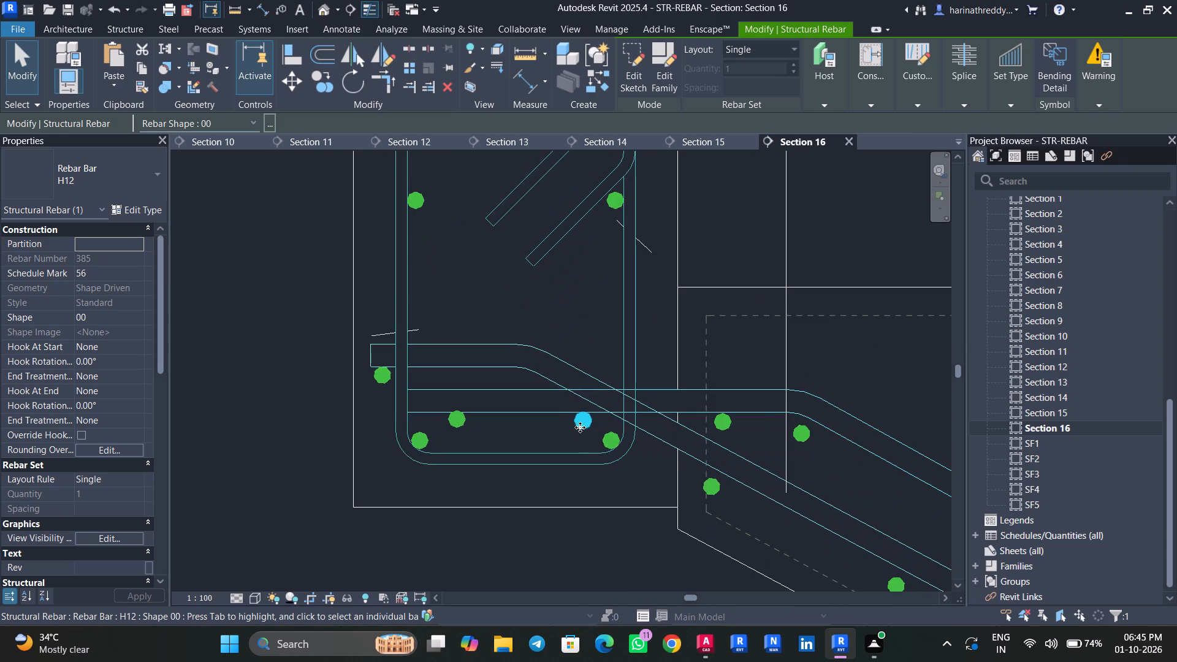
pyautogui.press('Escape')
pyautogui.press('Escape')
pyautogui.press('Escape')
pyautogui.click(585, 423)
pyautogui.press('Escape')
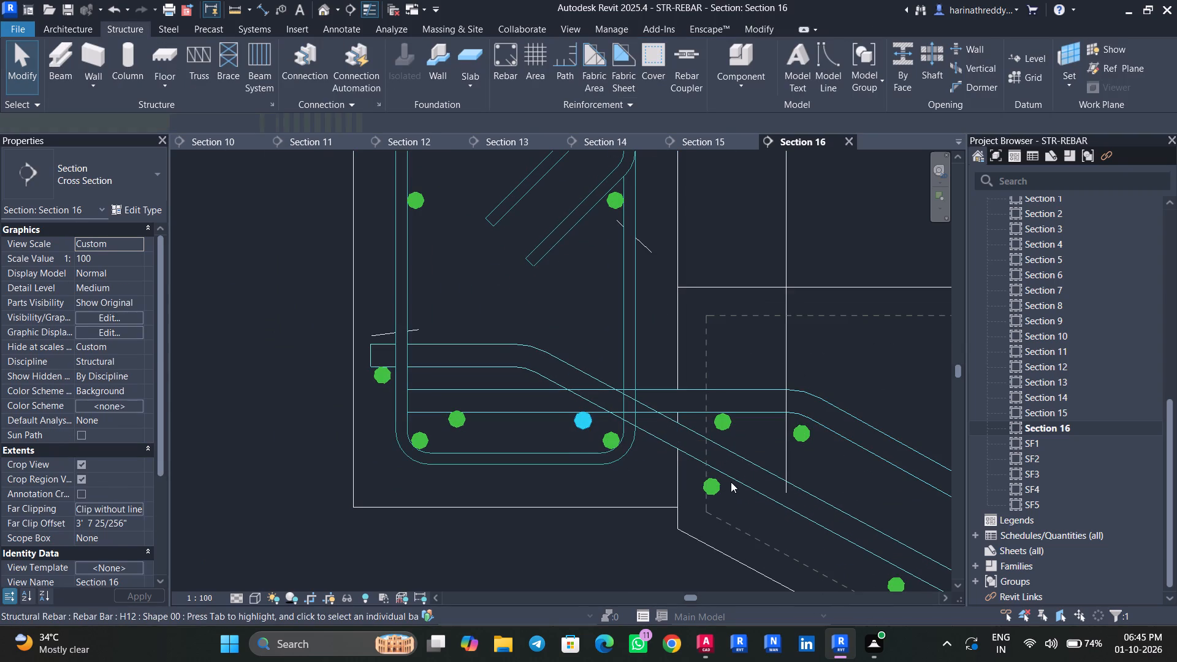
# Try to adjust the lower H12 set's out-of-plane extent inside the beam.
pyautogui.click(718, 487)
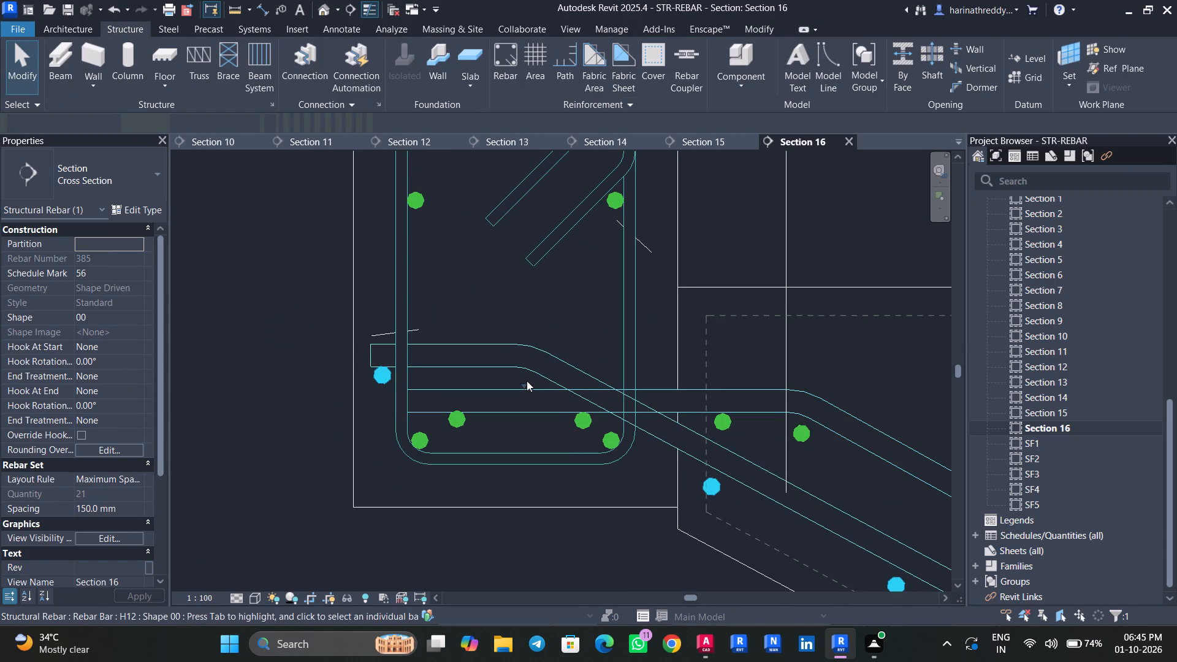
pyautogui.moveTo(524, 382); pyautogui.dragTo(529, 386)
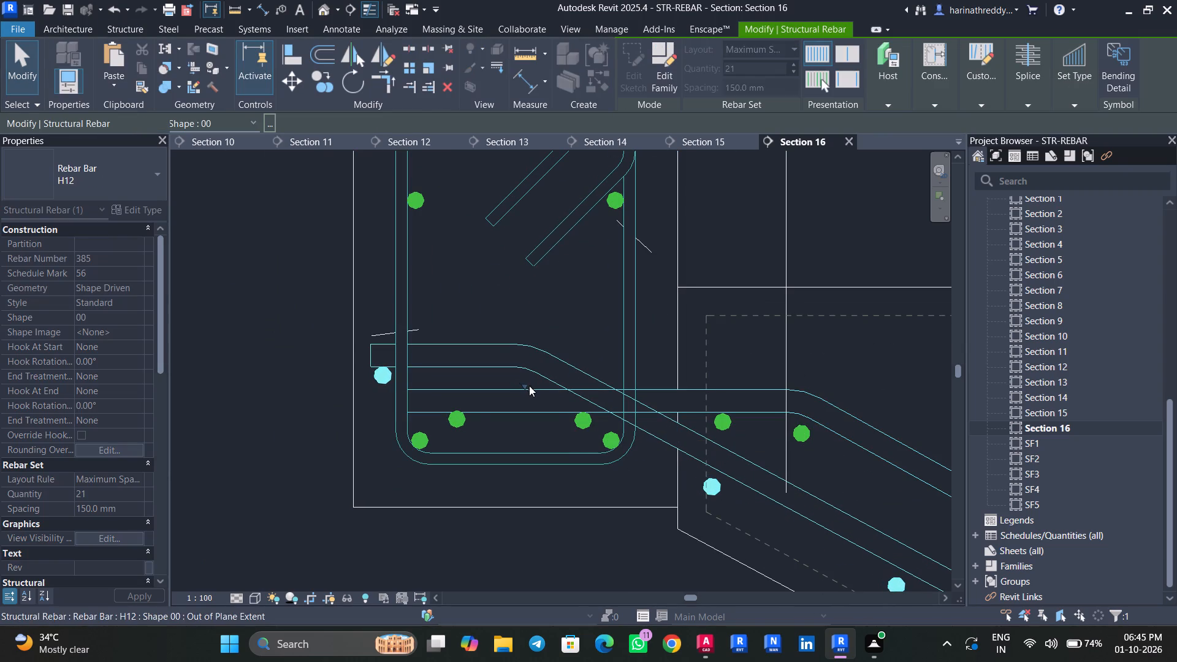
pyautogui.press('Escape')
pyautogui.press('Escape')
# Select all instances of the H12 rebar and set them to show unobscured in the {3D} view.
pyautogui.scroll(-10, 529, 386)
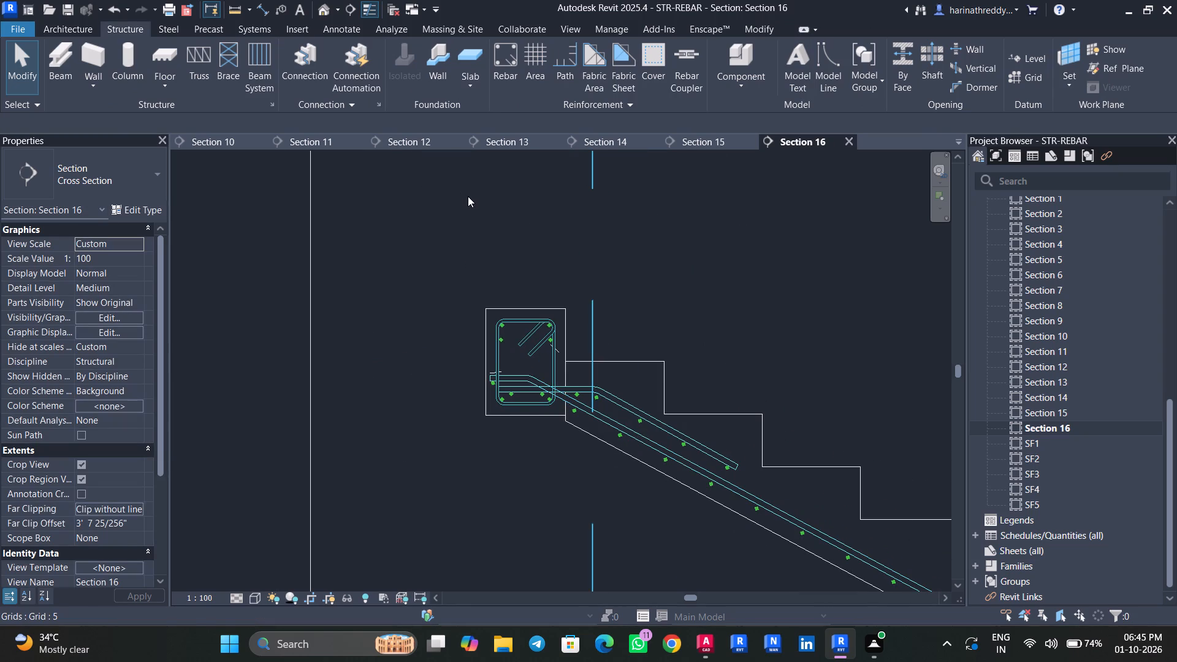
pyautogui.scroll(5, 579, 417)
pyautogui.click(561, 399)
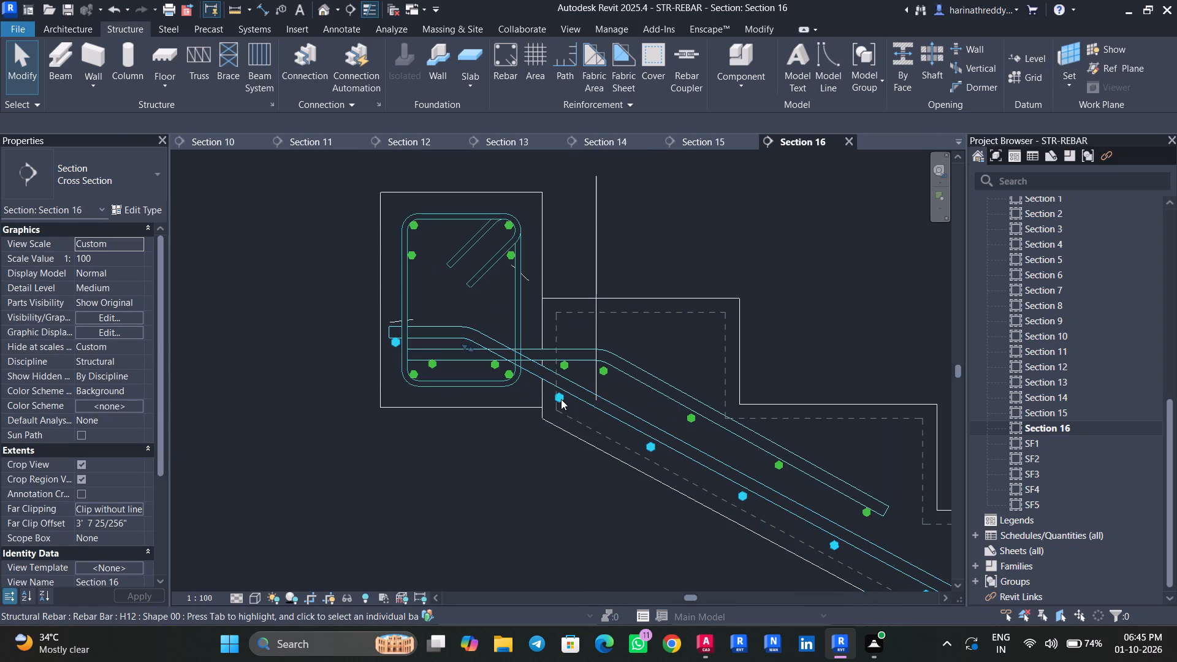
pyautogui.write('SA')
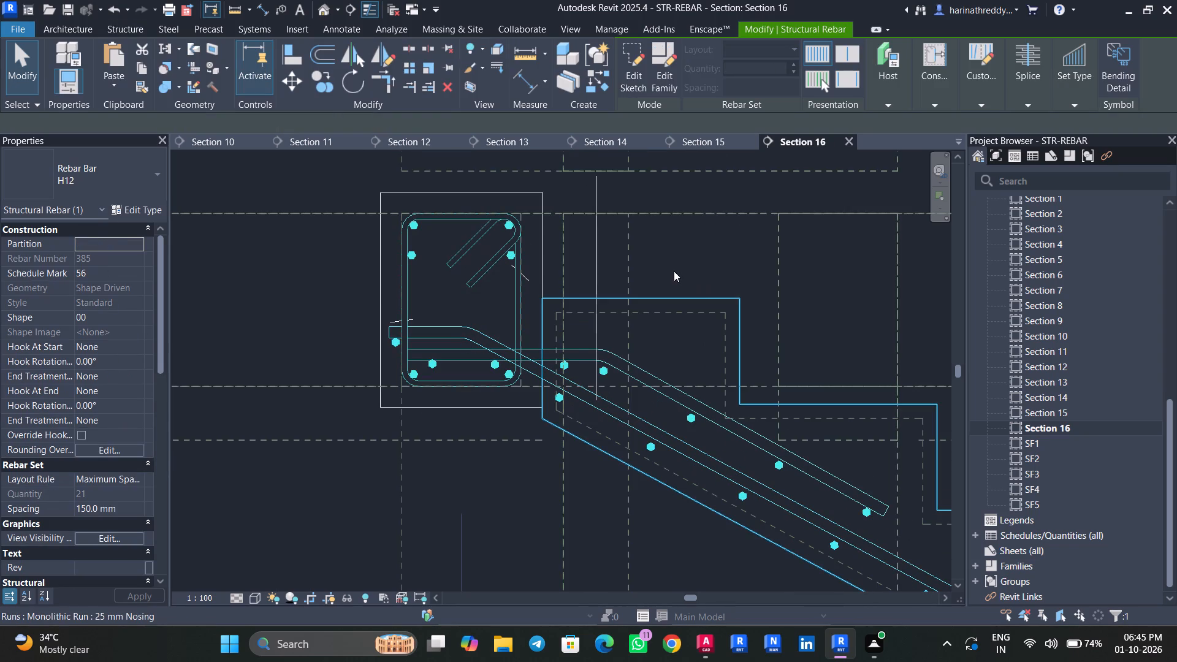
pyautogui.scroll(-15, 673, 271)
pyautogui.moveTo(791, 474); pyautogui.dragTo(502, 403, button='middle')
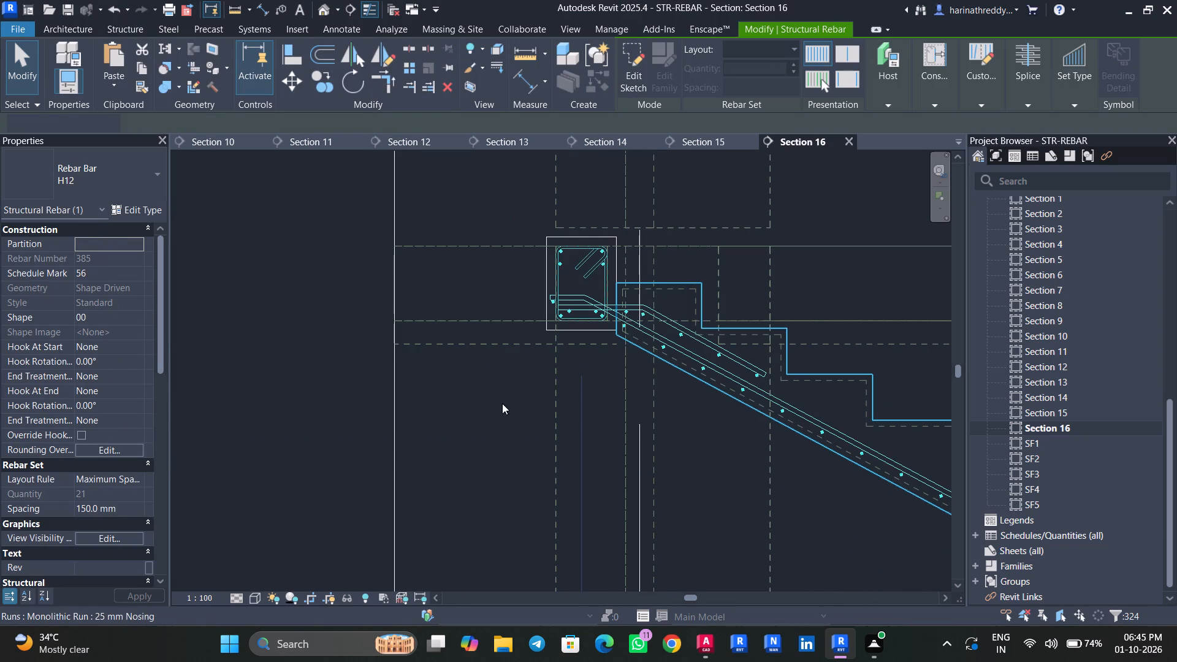
pyautogui.moveTo(804, 477); pyautogui.dragTo(518, 403, button='middle')
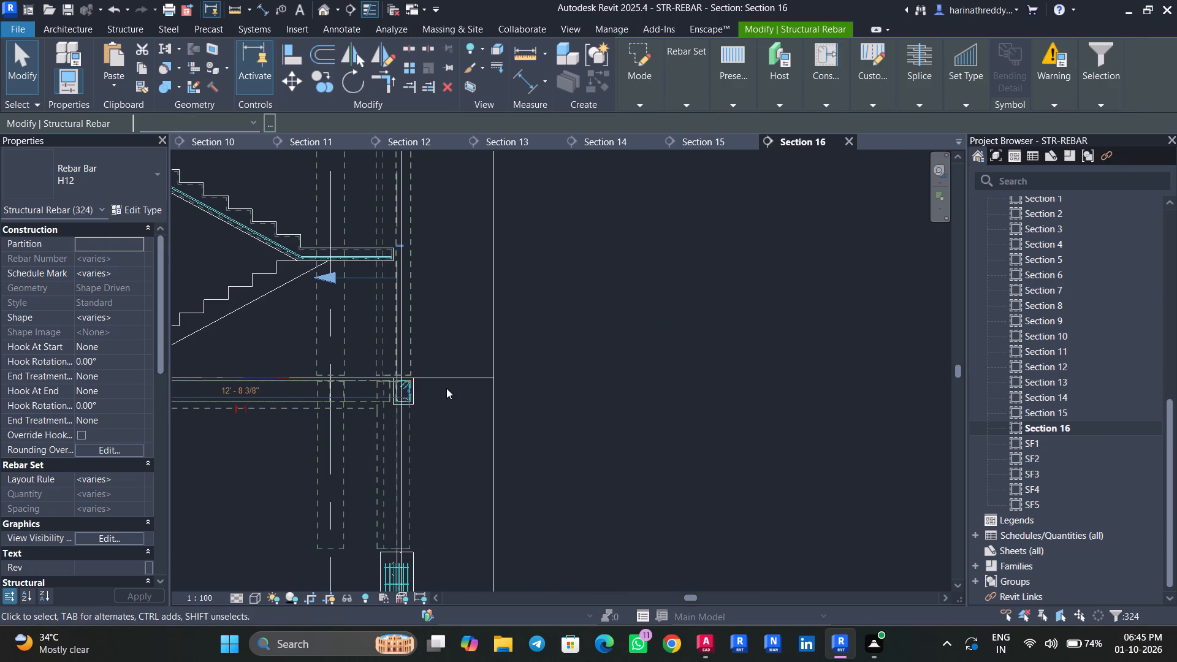
pyautogui.click(110, 452)
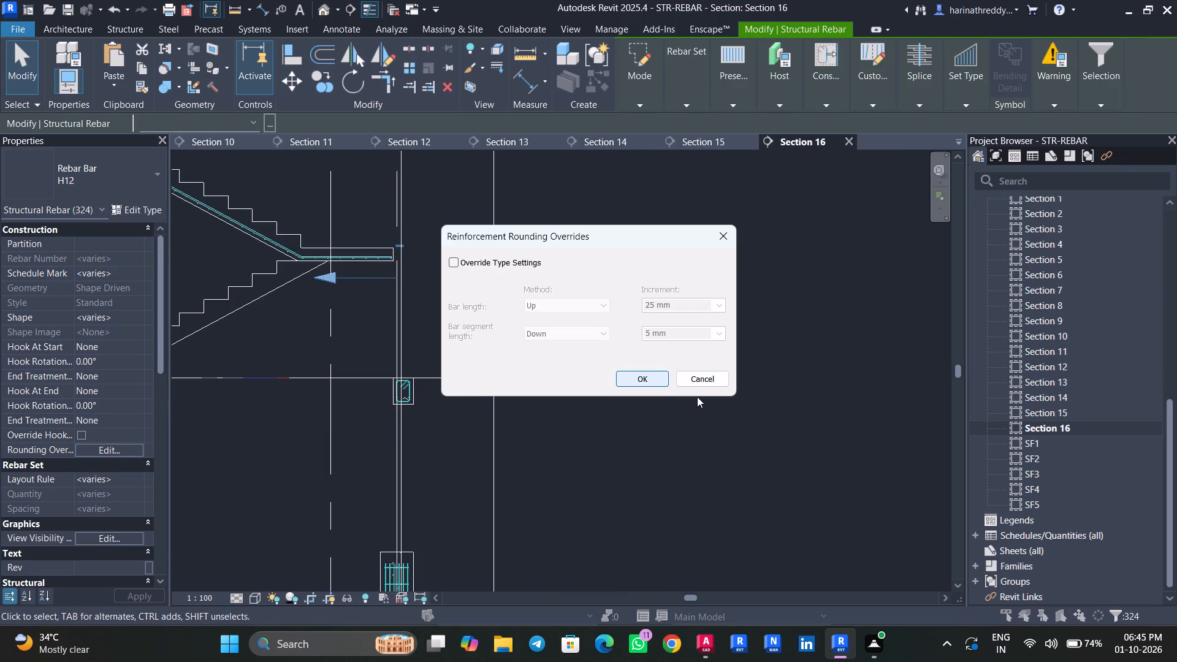
pyautogui.click(679, 379)
pyautogui.click(112, 536)
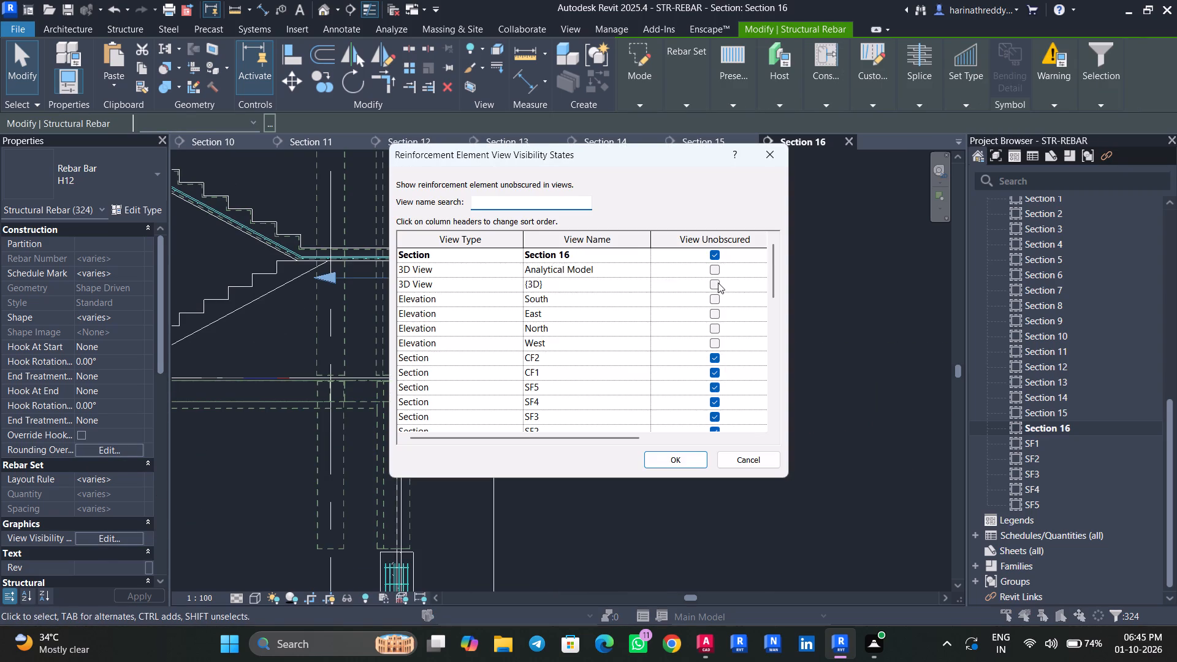
pyautogui.click(717, 282)
pyautogui.click(647, 285)
pyautogui.click(679, 458)
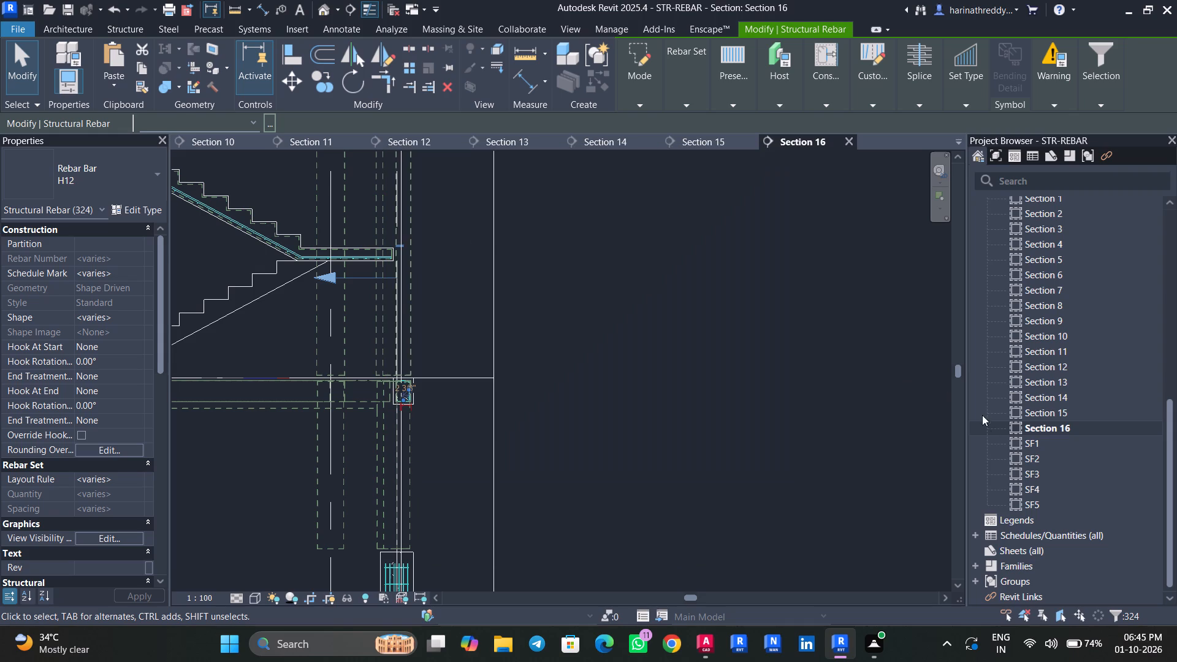
# Examine the H12 distribution bars along the upper flight and landing from several angles in the {3D} view.
pyautogui.click(328, 15)
pyautogui.click(325, 11)
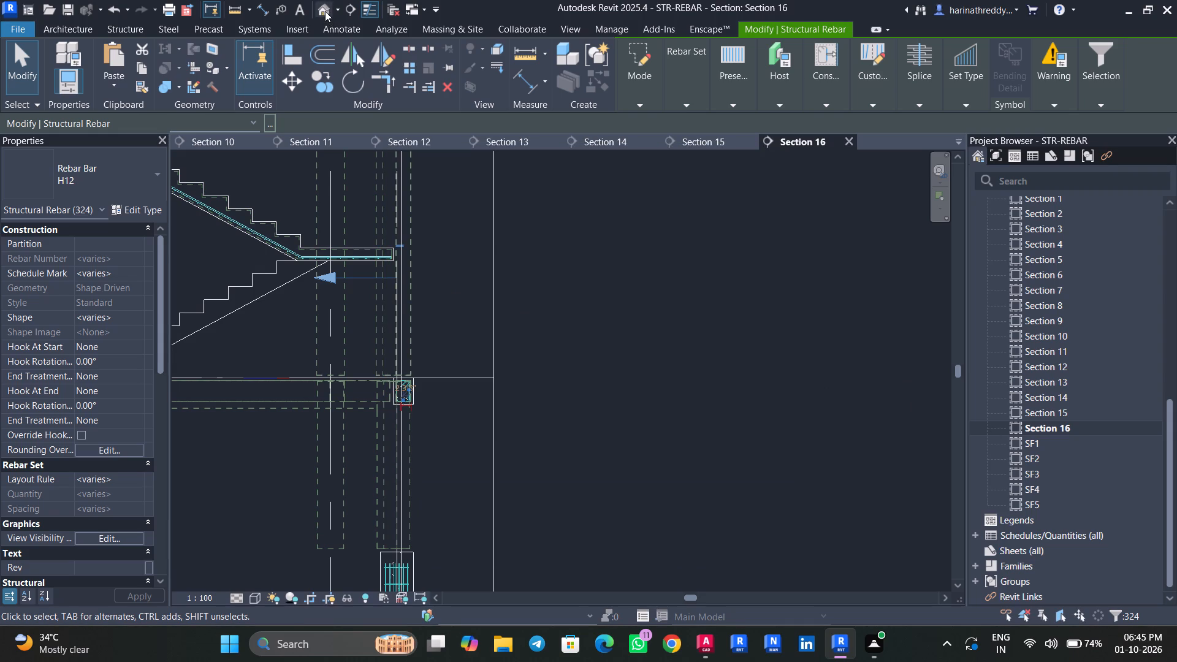
pyautogui.keyDown('shift'); pyautogui.moveTo(684, 474); pyautogui.dragTo(688, 501, button='middle'); pyautogui.keyUp('shift')
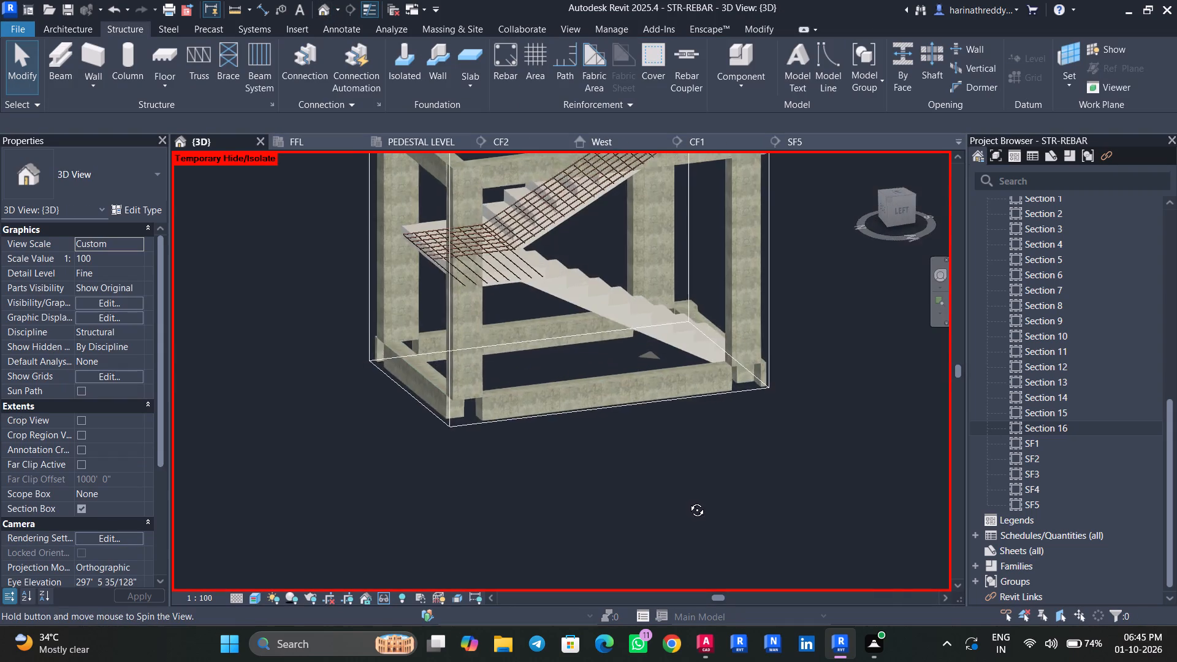
pyautogui.keyDown('shift'); pyautogui.moveTo(688, 501); pyautogui.dragTo(854, 538, button='middle'); pyautogui.keyUp('shift')
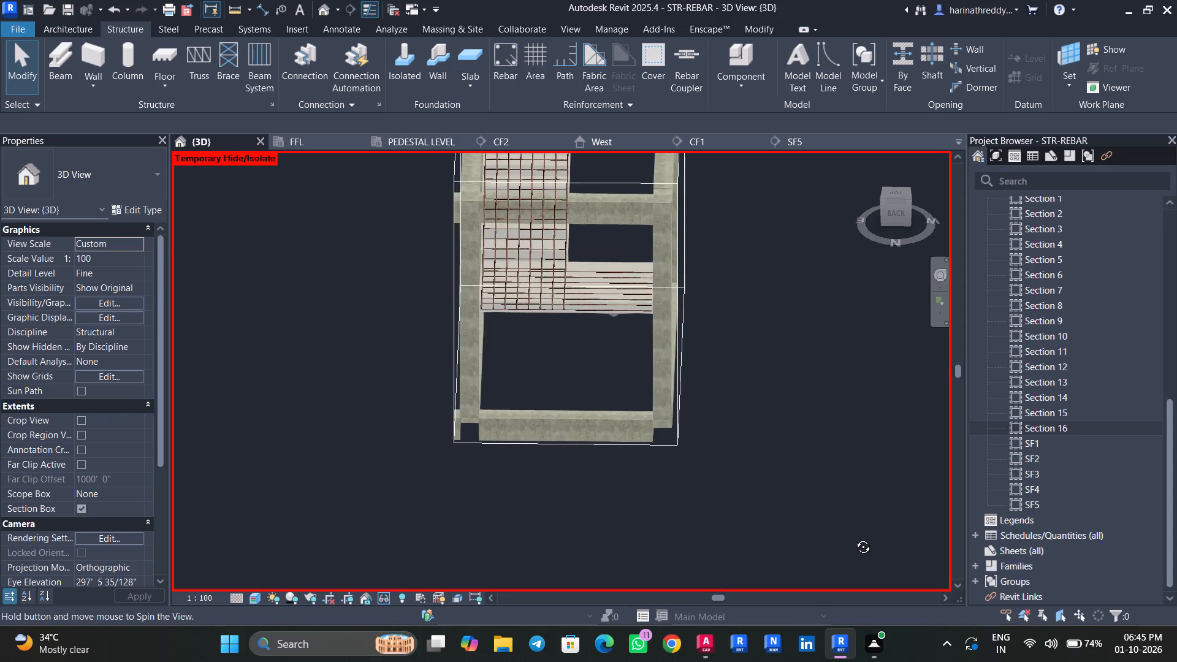
pyautogui.keyDown('shift'); pyautogui.moveTo(854, 538); pyautogui.dragTo(966, 544, button='middle'); pyautogui.keyUp('shift')
pyautogui.moveTo(871, 495); pyautogui.dragTo(964, 436, button='middle')
pyautogui.scroll(1, 923, 438)
pyautogui.moveTo(922, 438); pyautogui.dragTo(918, 567, button='middle')
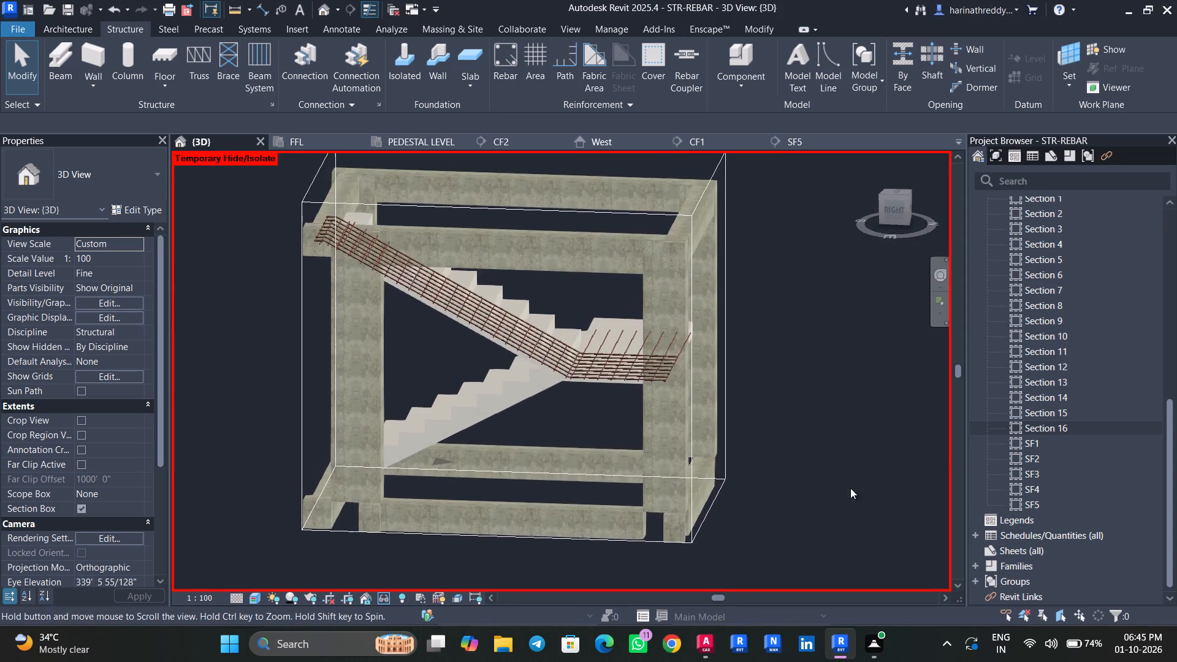
pyautogui.scroll(9, 370, 309)
pyautogui.keyDown('shift'); pyautogui.moveTo(421, 350); pyautogui.dragTo(452, 302, button='middle'); pyautogui.keyUp('shift')
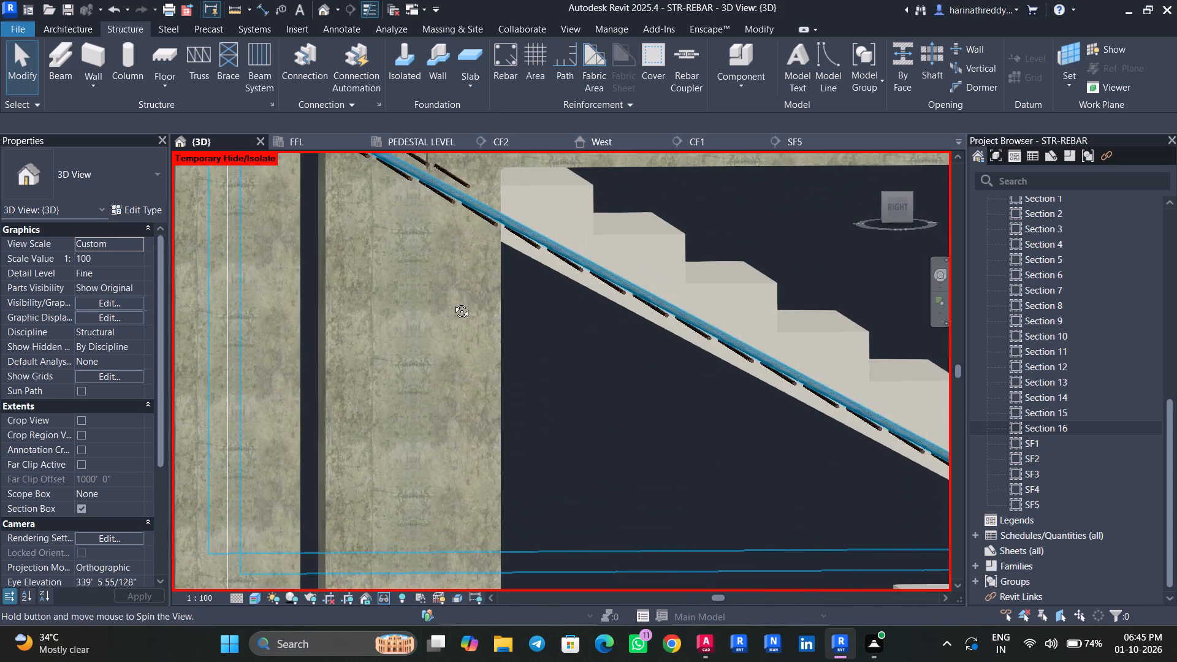
pyautogui.keyDown('shift'); pyautogui.moveTo(452, 302); pyautogui.dragTo(438, 306, button='middle'); pyautogui.keyUp('shift')
pyautogui.moveTo(515, 354); pyautogui.dragTo(535, 521, button='middle')
pyautogui.scroll(-4, 536, 512)
pyautogui.keyDown('shift'); pyautogui.moveTo(528, 531); pyautogui.dragTo(467, 613, button='middle'); pyautogui.keyUp('shift')
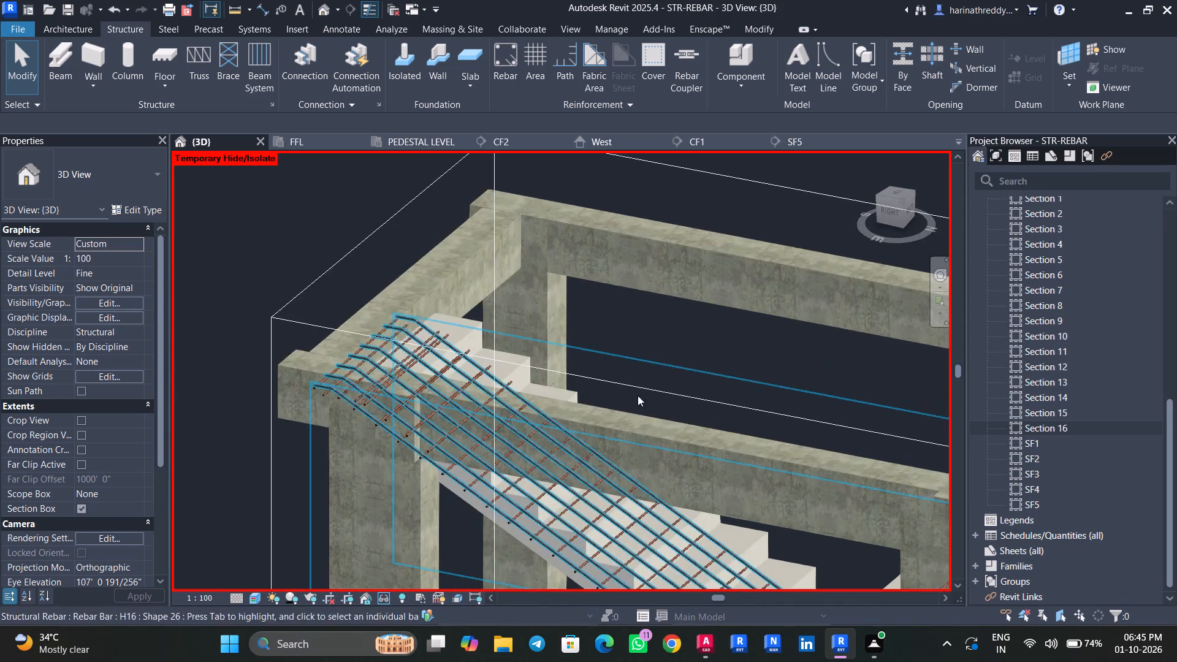
pyautogui.scroll(1, 685, 338)
pyautogui.keyDown('shift'); pyautogui.moveTo(670, 349); pyautogui.dragTo(524, 479, button='middle'); pyautogui.keyUp('shift')
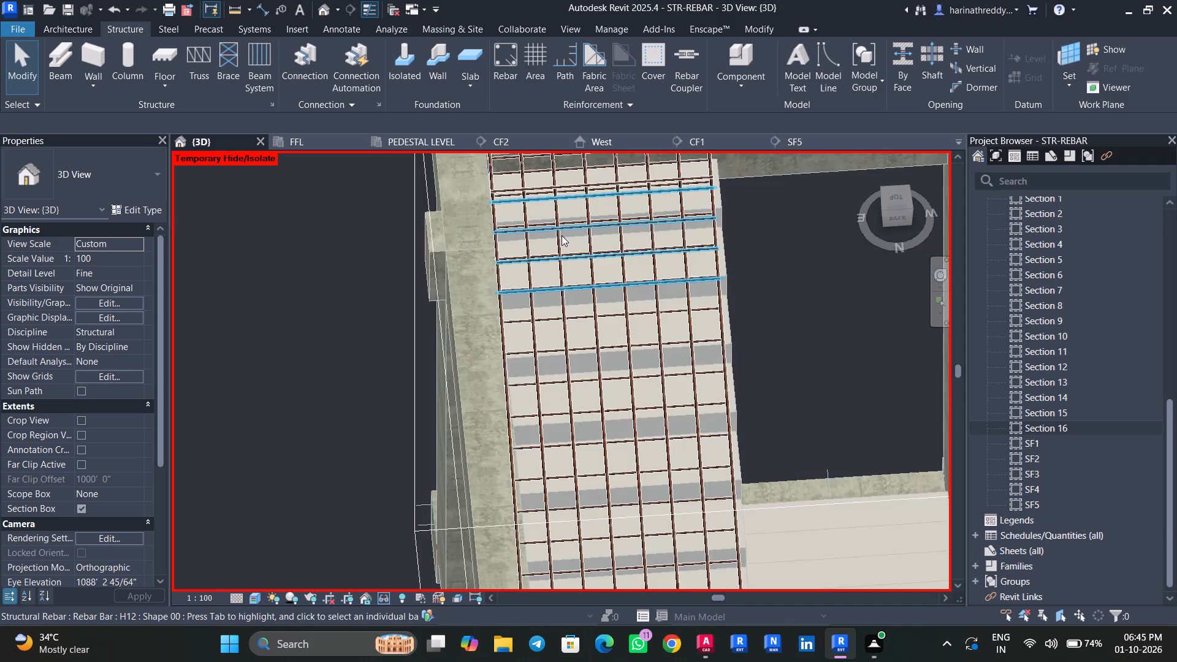
pyautogui.scroll(6, 562, 235)
pyautogui.click(567, 220)
pyautogui.scroll(-9, 595, 302)
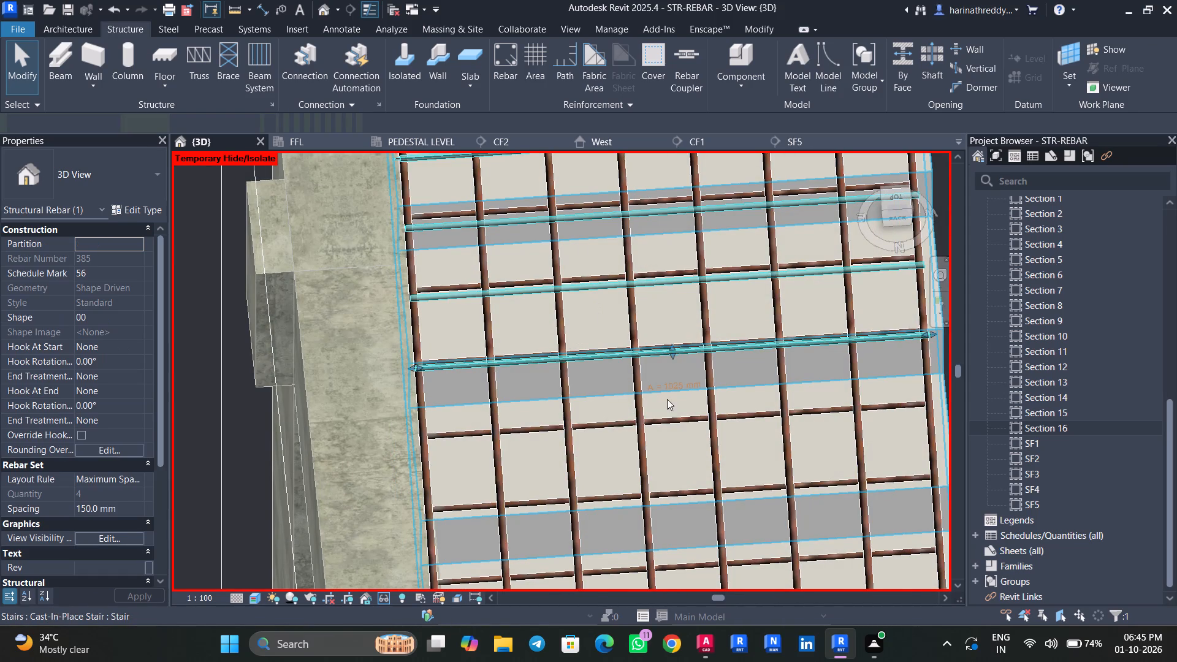
pyautogui.keyDown('shift'); pyautogui.moveTo(753, 382); pyautogui.dragTo(864, 333, button='middle'); pyautogui.keyUp('shift')
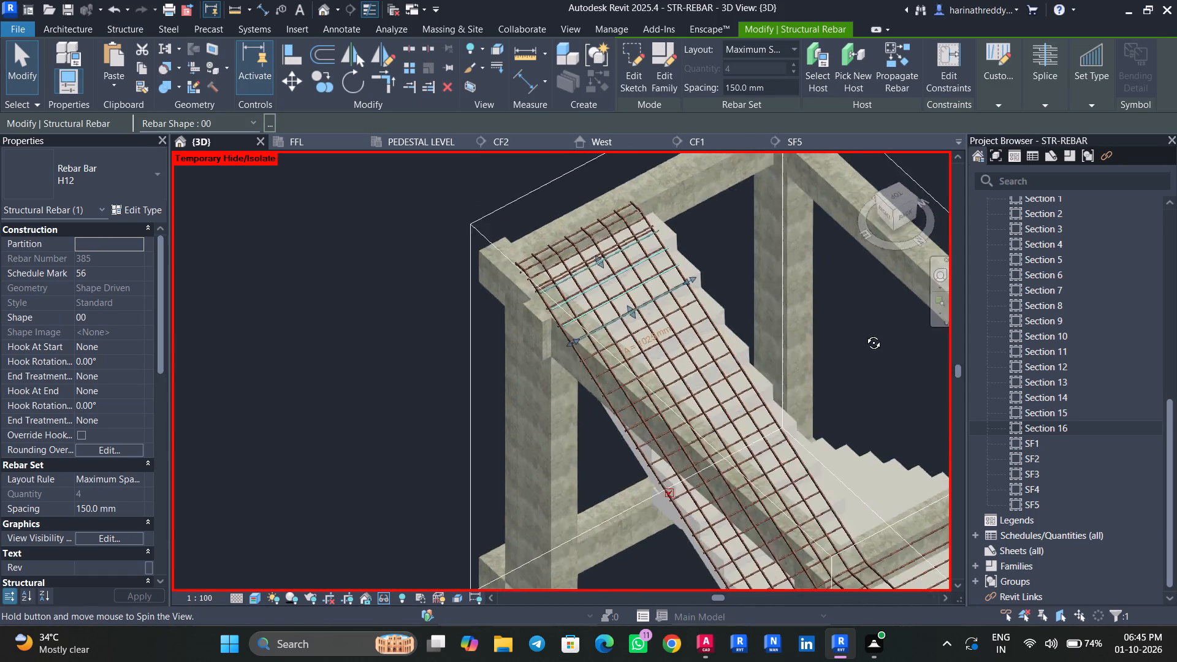
pyautogui.keyDown('shift'); pyautogui.moveTo(864, 333); pyautogui.dragTo(945, 185, button='middle'); pyautogui.keyUp('shift')
pyautogui.press('Escape')
pyautogui.press('Escape')
pyautogui.press('Escape')
# From Section 16, select all instances of the H16 rebar and set them to show unobscured in the {3D} view.
pyautogui.doubleClick(1056, 424)
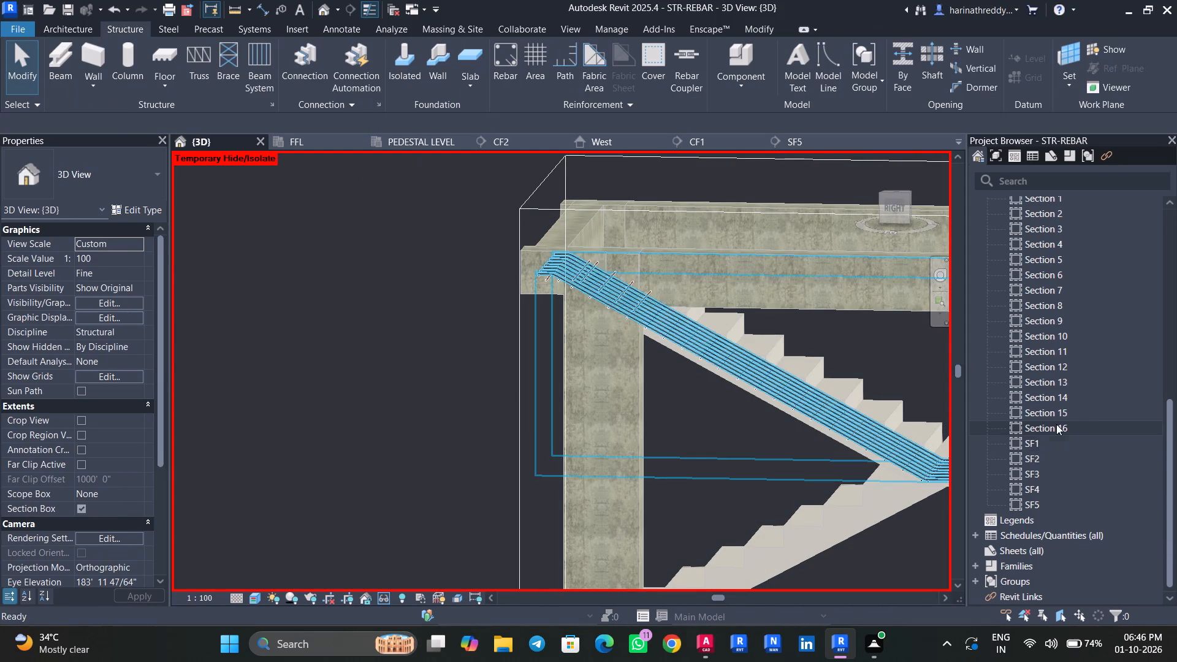
pyautogui.moveTo(302, 294); pyautogui.dragTo(716, 586, button='middle')
pyautogui.scroll(2, 485, 436)
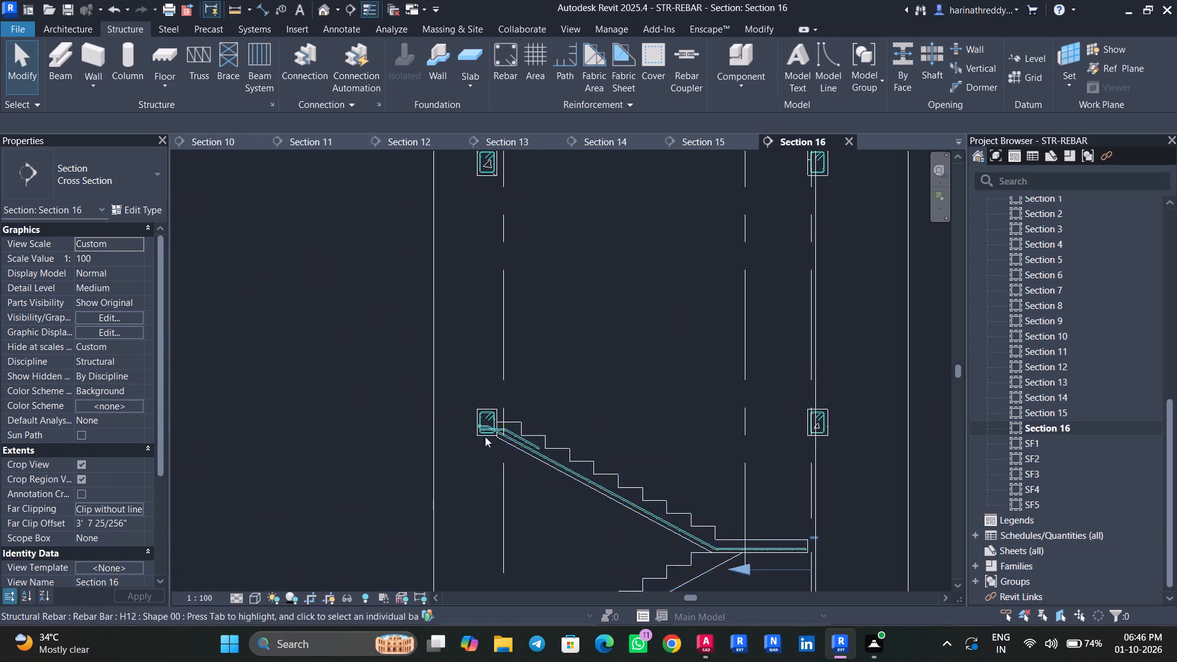
pyautogui.scroll(8, 485, 436)
pyautogui.click(550, 417)
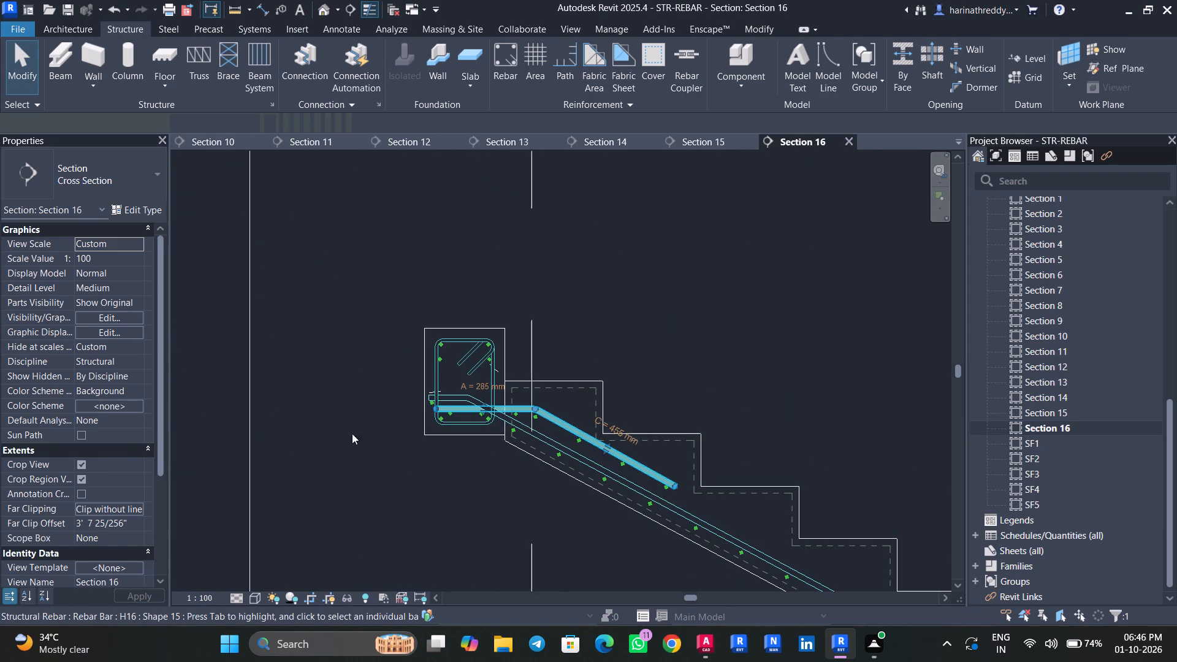
pyautogui.write('SA')
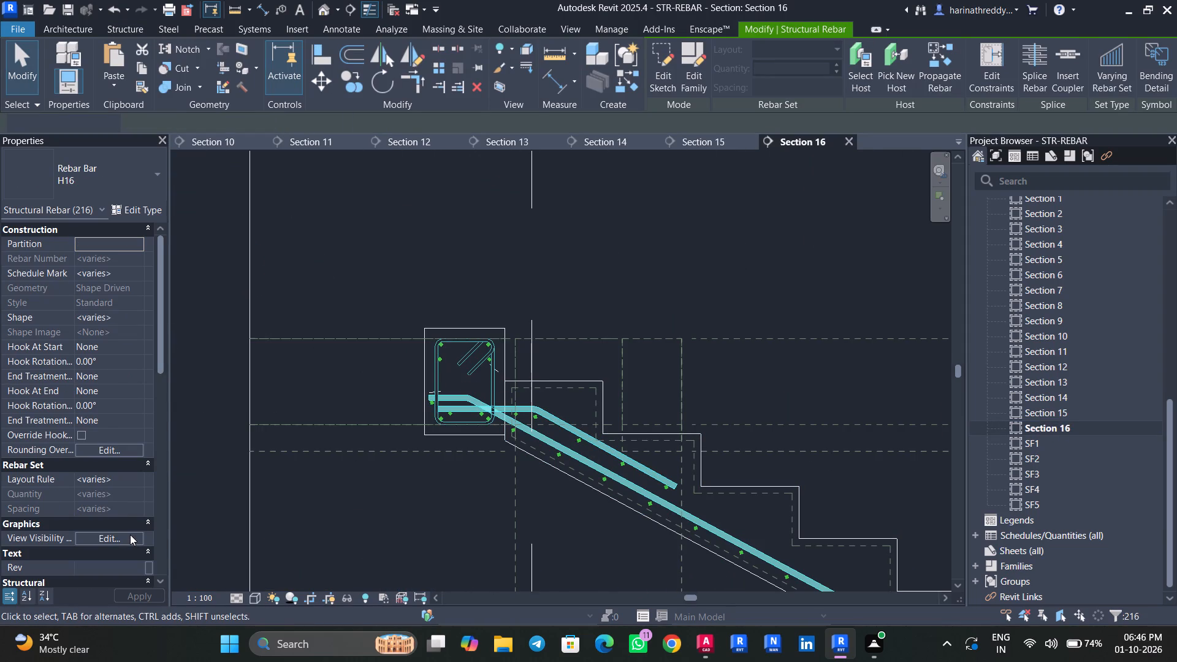
pyautogui.click(130, 535)
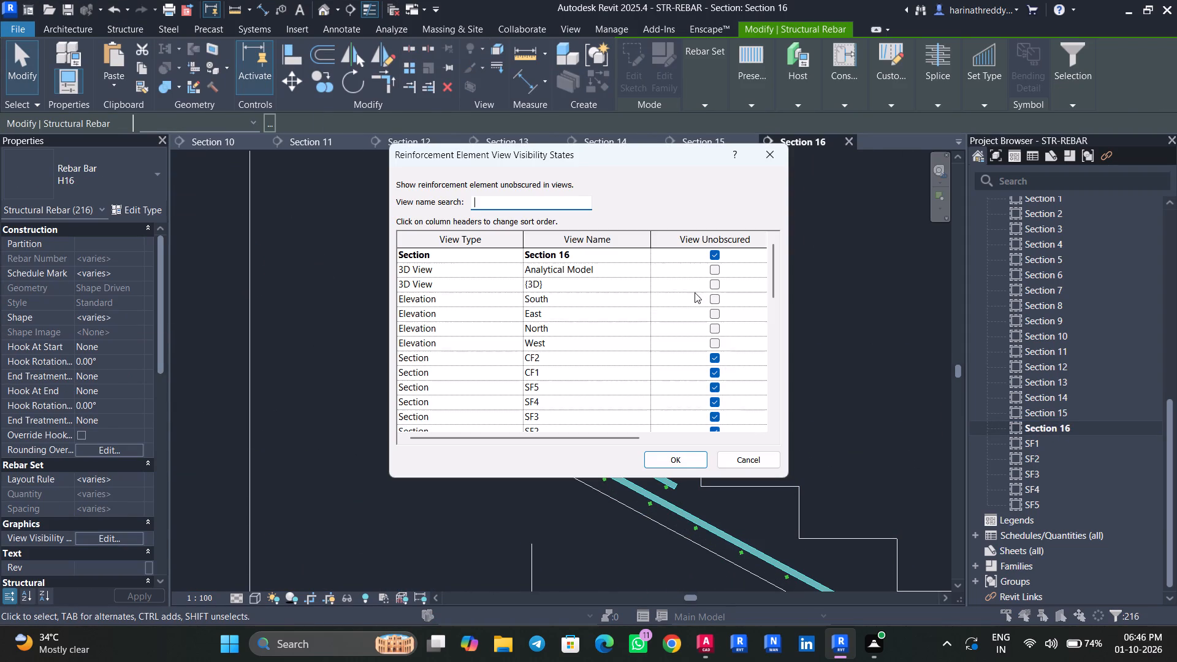
pyautogui.click(715, 286)
pyautogui.click(645, 284)
pyautogui.click(664, 459)
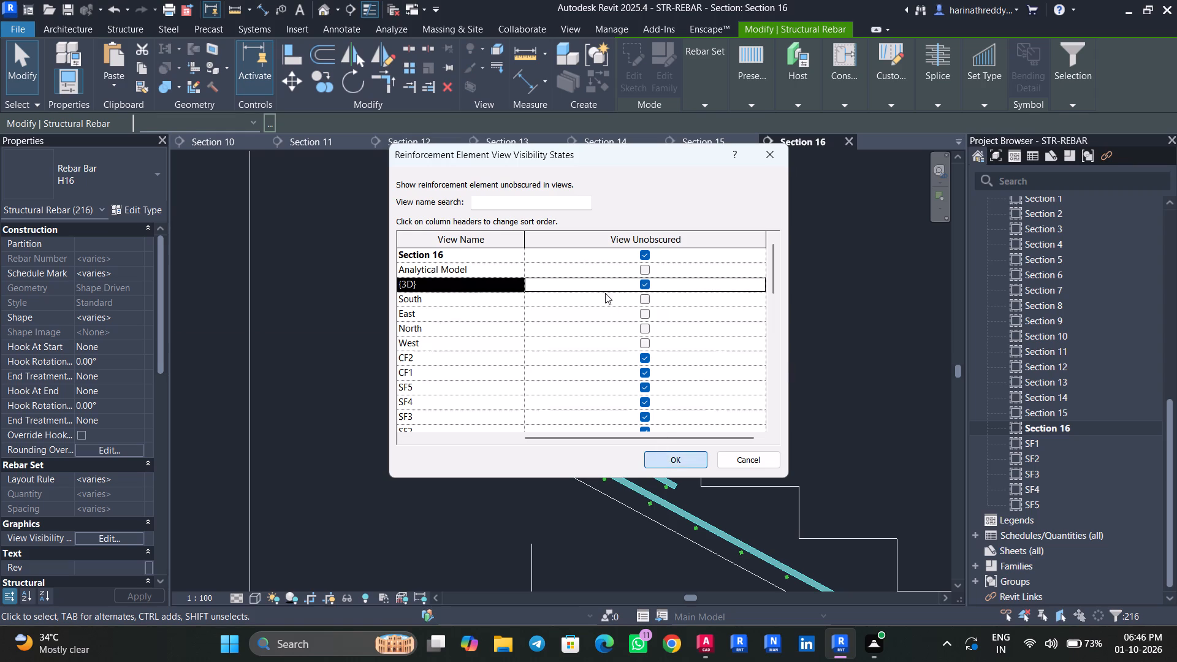
# Inspect the H16 main and cranked top bars together with the H12 bars around the staircase in the {3D} view.
pyautogui.click(326, 7)
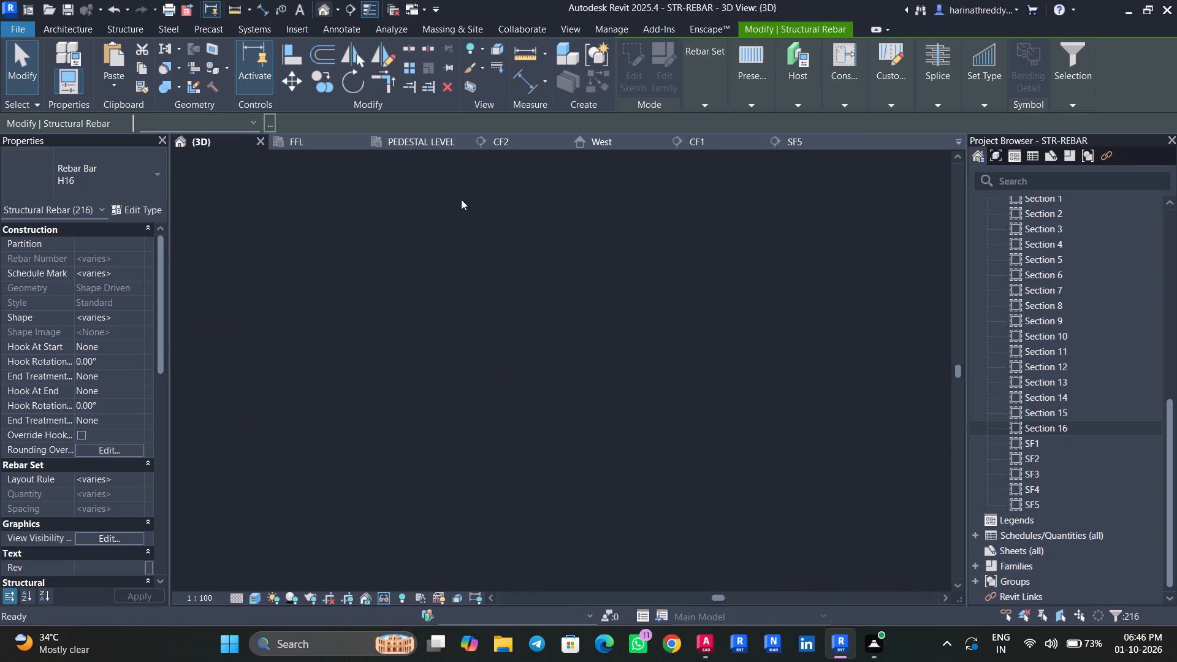
pyautogui.press('Escape')
pyautogui.press('Escape')
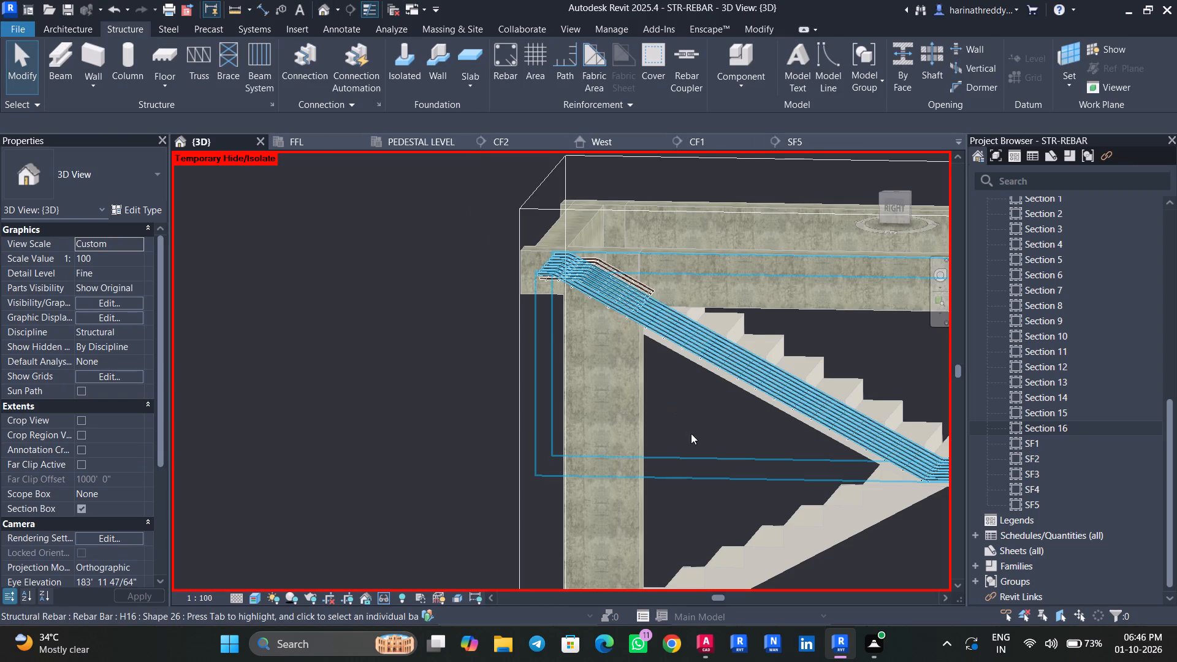
pyautogui.keyDown('shift'); pyautogui.moveTo(680, 424); pyautogui.dragTo(641, 574, button='middle'); pyautogui.keyUp('shift')
pyautogui.keyDown('shift'); pyautogui.scroll(1, 641, 566); pyautogui.keyUp('shift')
pyautogui.scroll(2, 619, 203)
pyautogui.scroll(-1, 619, 203)
pyautogui.scroll(3, 619, 203)
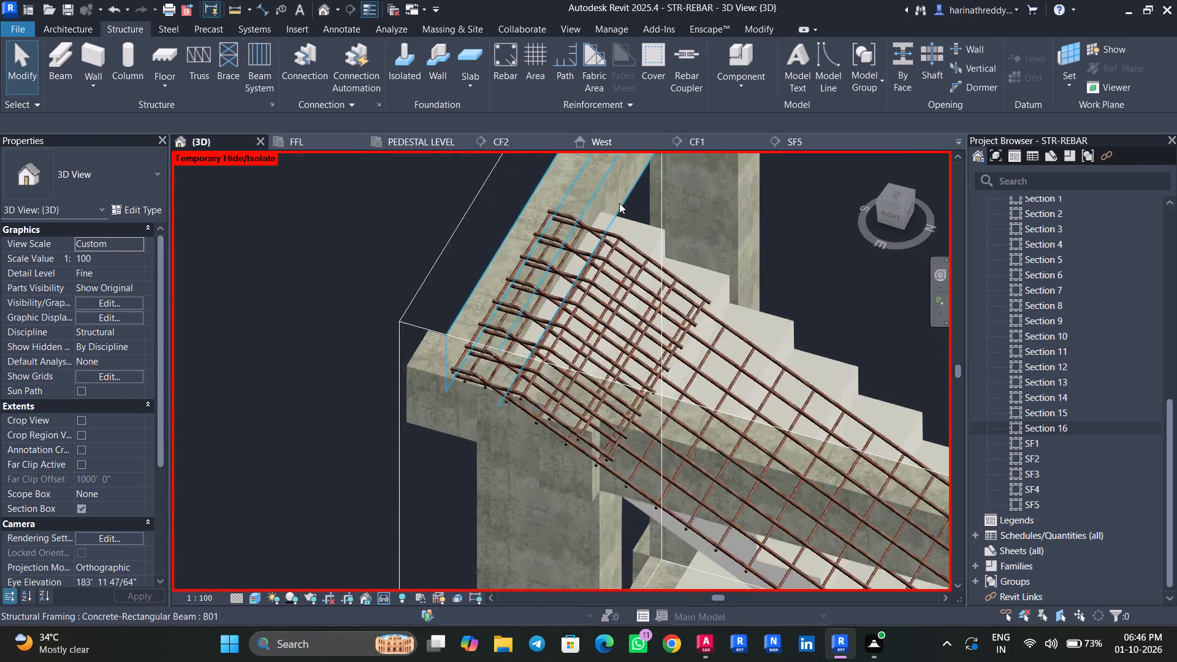
pyautogui.scroll(5, 619, 203)
pyautogui.scroll(-7, 703, 256)
pyautogui.keyDown('shift'); pyautogui.moveTo(723, 255); pyautogui.dragTo(787, 169, button='middle'); pyautogui.keyUp('shift')
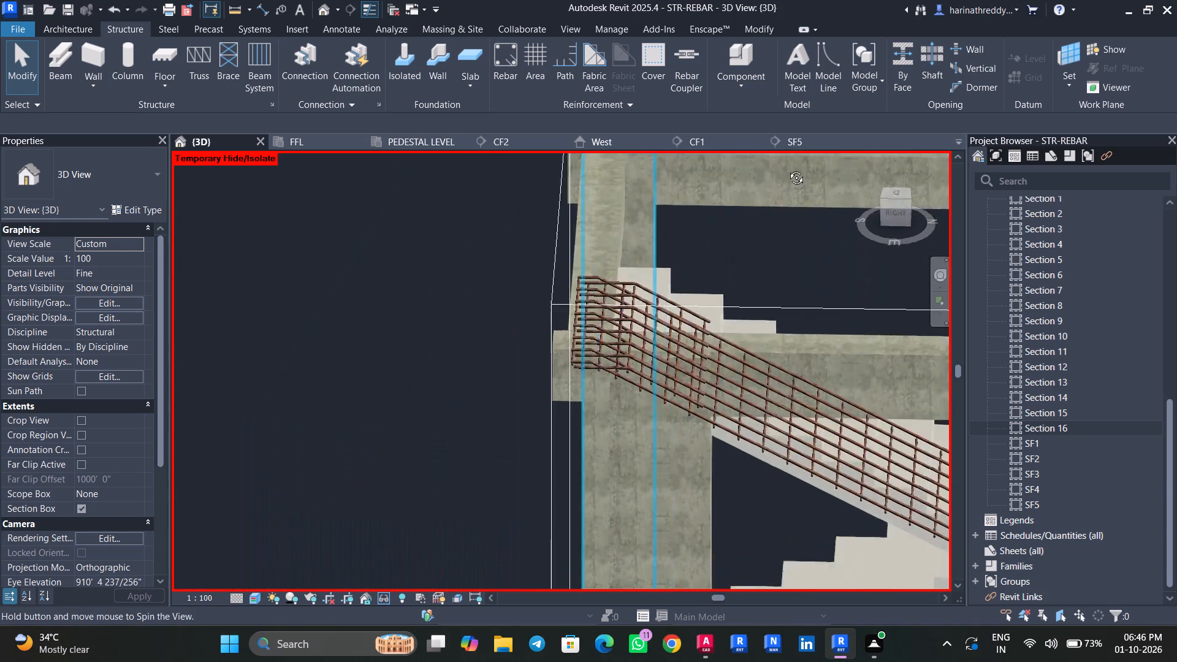
pyautogui.keyDown('shift'); pyautogui.moveTo(787, 169); pyautogui.dragTo(809, 136, button='middle'); pyautogui.keyUp('shift')
pyautogui.scroll(-3, 387, 300)
pyautogui.moveTo(414, 353); pyautogui.dragTo(218, 352, button='middle')
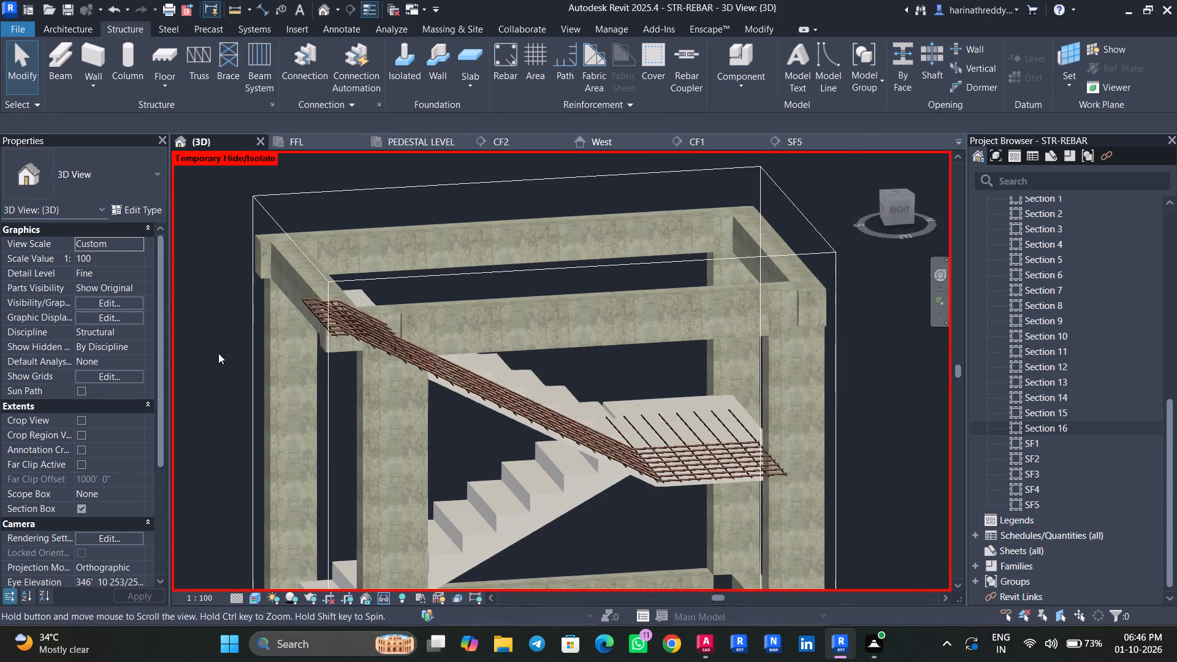
pyautogui.keyDown('shift'); pyautogui.moveTo(910, 431); pyautogui.dragTo(848, 496, button='middle'); pyautogui.keyUp('shift')
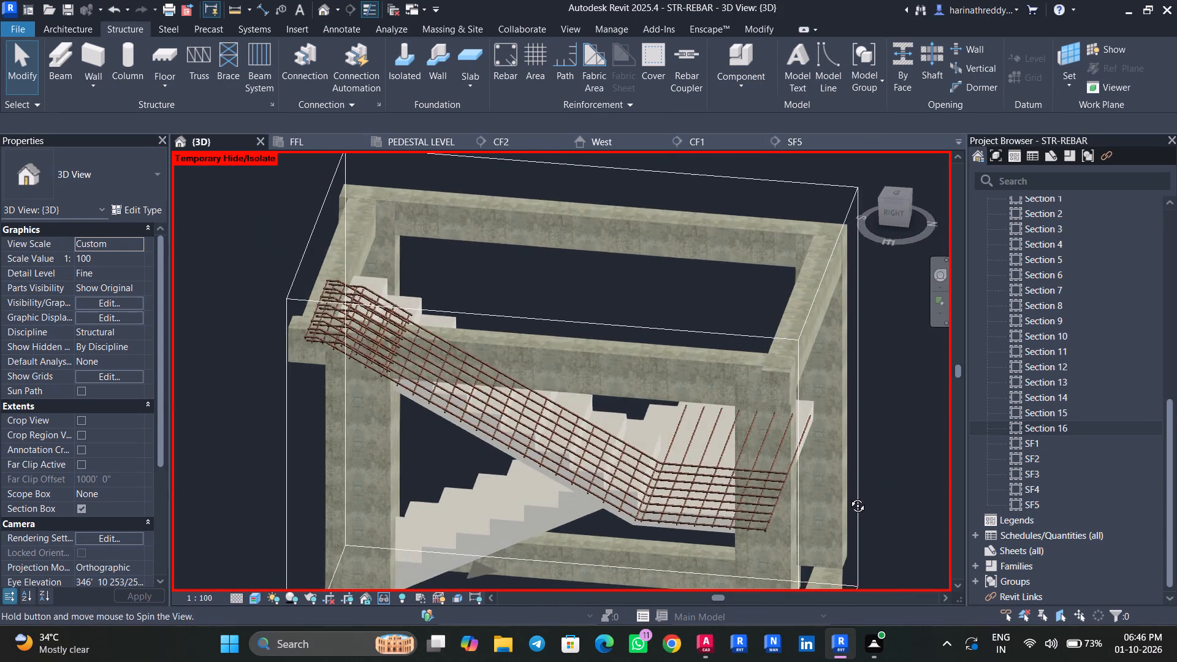
pyautogui.keyDown('shift'); pyautogui.moveTo(848, 496); pyautogui.dragTo(747, 507, button='middle'); pyautogui.keyUp('shift')
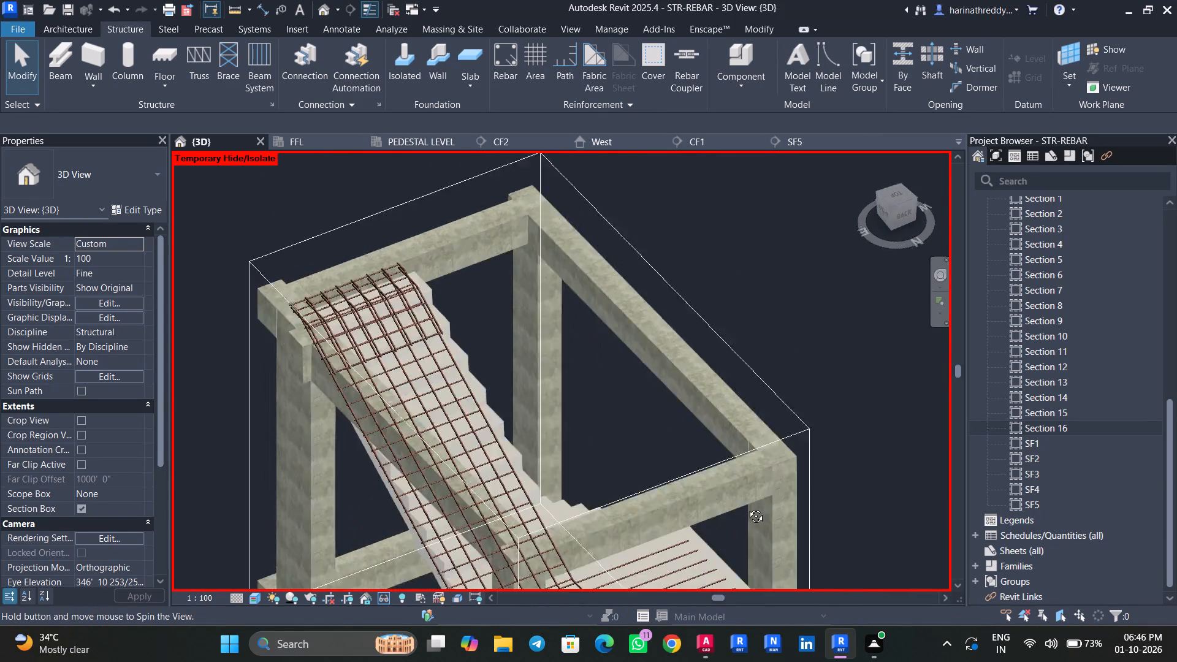
pyautogui.keyDown('shift'); pyautogui.moveTo(747, 507); pyautogui.dragTo(829, 378, button='middle'); pyautogui.keyUp('shift')
pyautogui.scroll(4, 488, 419)
pyautogui.scroll(-7, 499, 492)
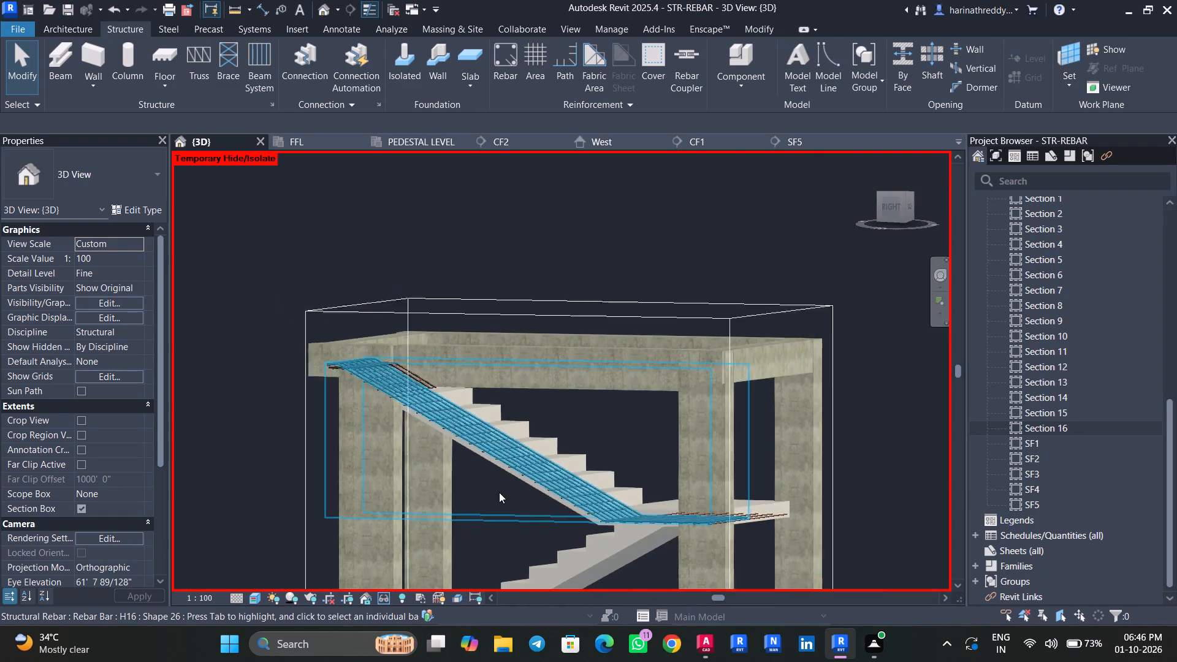
pyautogui.scroll(-2, 499, 492)
pyautogui.keyDown('shift'); pyautogui.moveTo(286, 477); pyautogui.dragTo(677, 553, button='middle'); pyautogui.keyUp('shift')
pyautogui.moveTo(617, 520); pyautogui.dragTo(748, 414, button='middle')
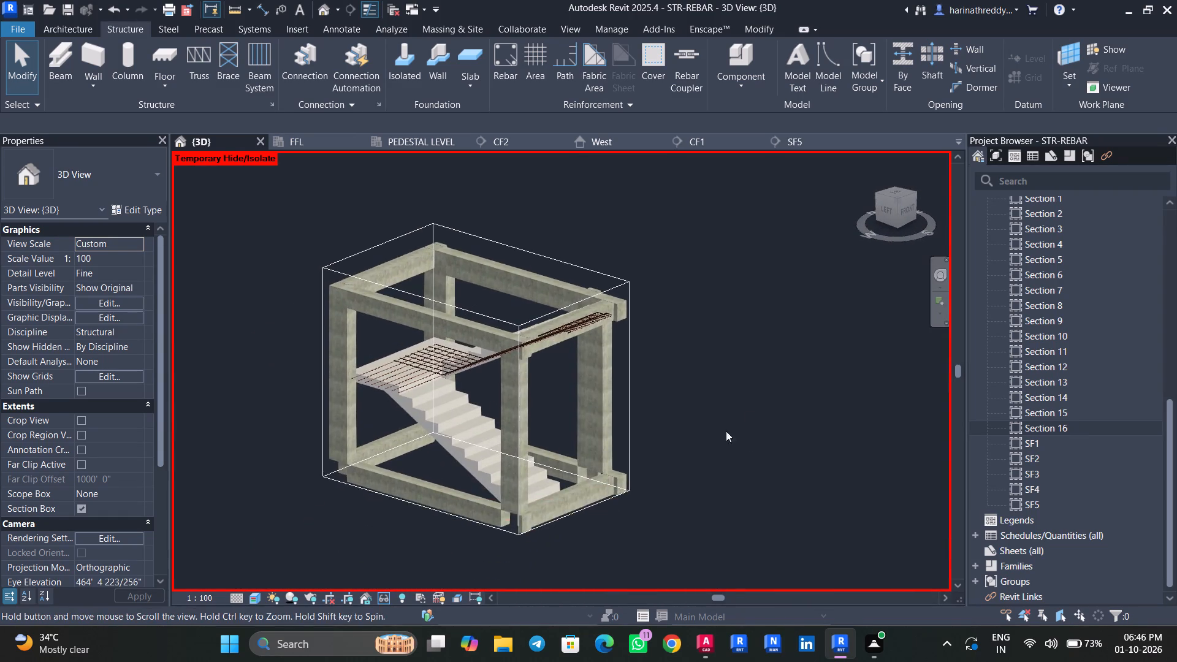
pyautogui.keyDown('shift'); pyautogui.moveTo(694, 451); pyautogui.dragTo(769, 396, button='middle'); pyautogui.keyUp('shift')
pyautogui.scroll(7, 639, 457)
pyautogui.keyDown('shift'); pyautogui.moveTo(657, 448); pyautogui.dragTo(679, 485, button='middle'); pyautogui.keyUp('shift')
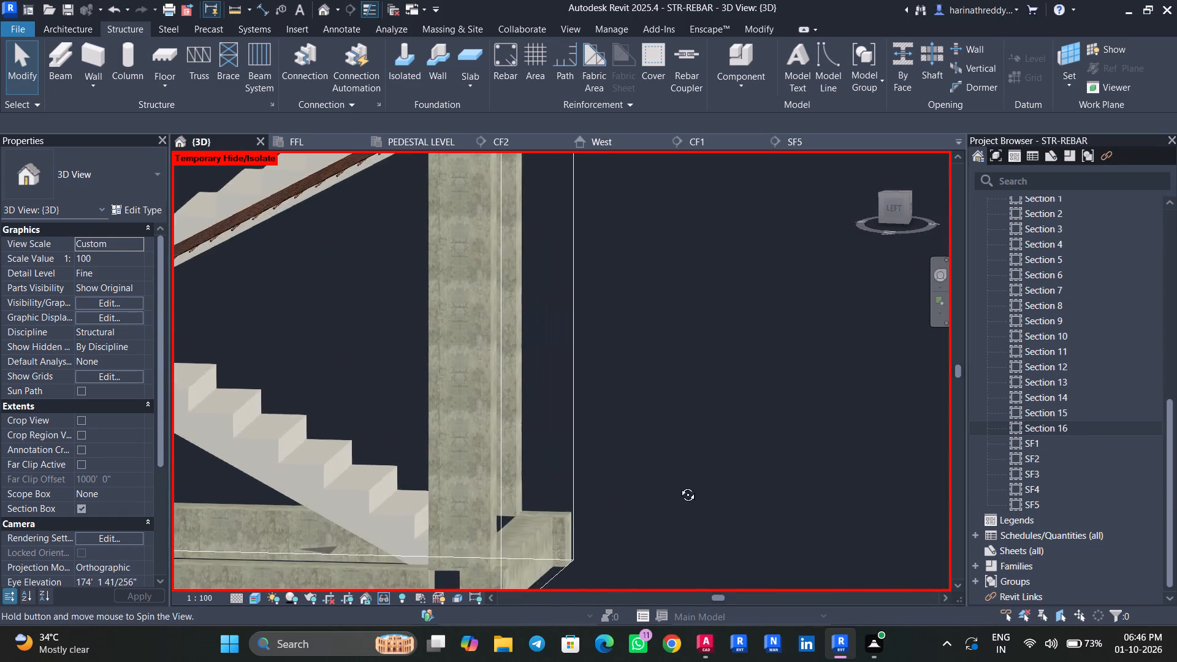
pyautogui.keyDown('shift'); pyautogui.moveTo(679, 485); pyautogui.dragTo(698, 550, button='middle'); pyautogui.keyUp('shift')
pyautogui.moveTo(686, 514); pyautogui.dragTo(867, 414, button='middle')
pyautogui.scroll(-1, 867, 414)
pyautogui.moveTo(869, 423); pyautogui.dragTo(871, 466, button='middle')
pyautogui.scroll(1, 871, 466)
pyautogui.scroll(-4, 872, 465)
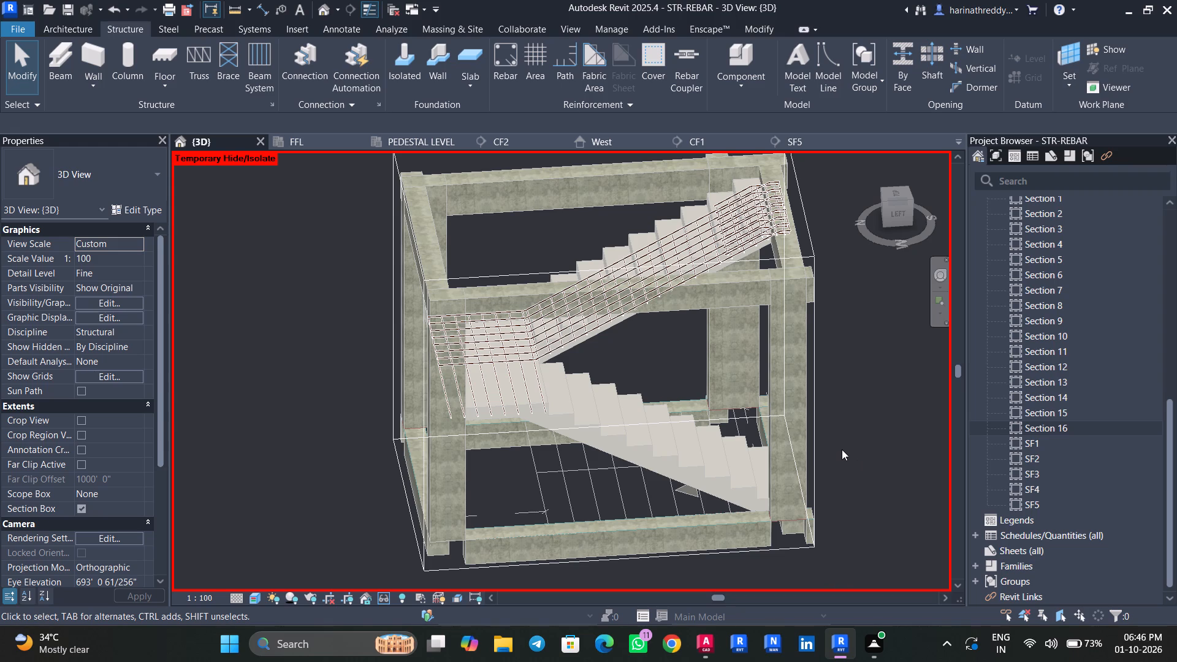
pyautogui.press('Escape')
pyautogui.press('Escape')
pyautogui.press('Escape')
pyautogui.press('Escape')
pyautogui.press('Escape')
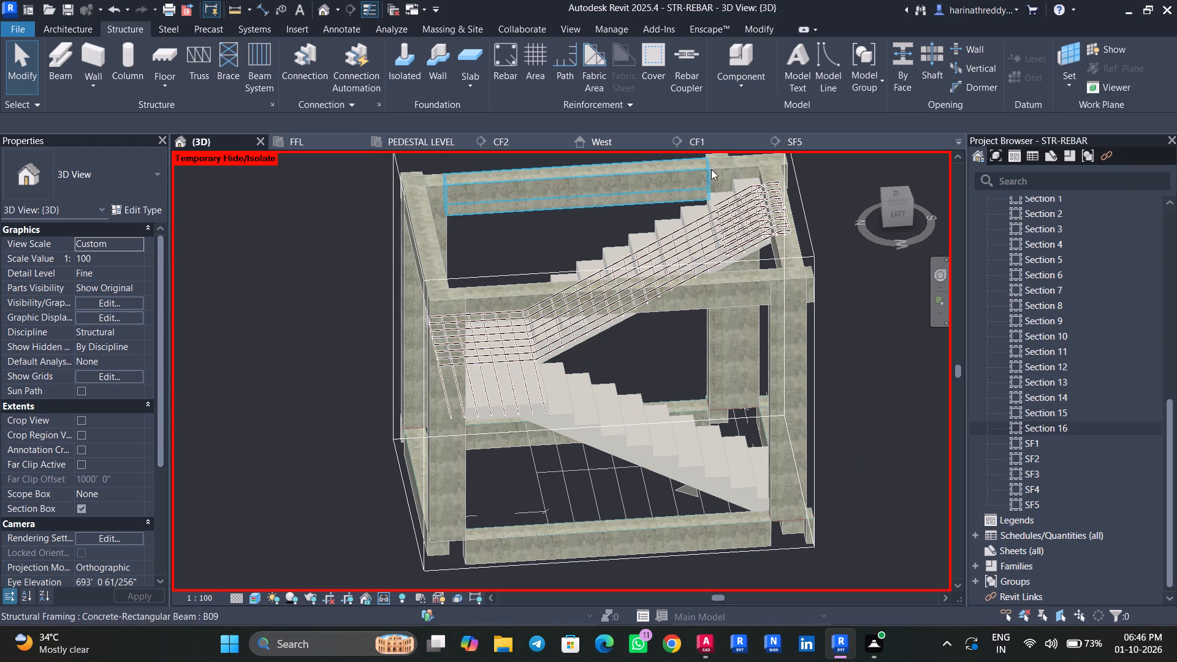
# In Section 16, sketch an H16 rebar hosted by the stair, starting with a horizontal leg about 2' 5" long inside the mid landing.
pyautogui.doubleClick(1063, 427)
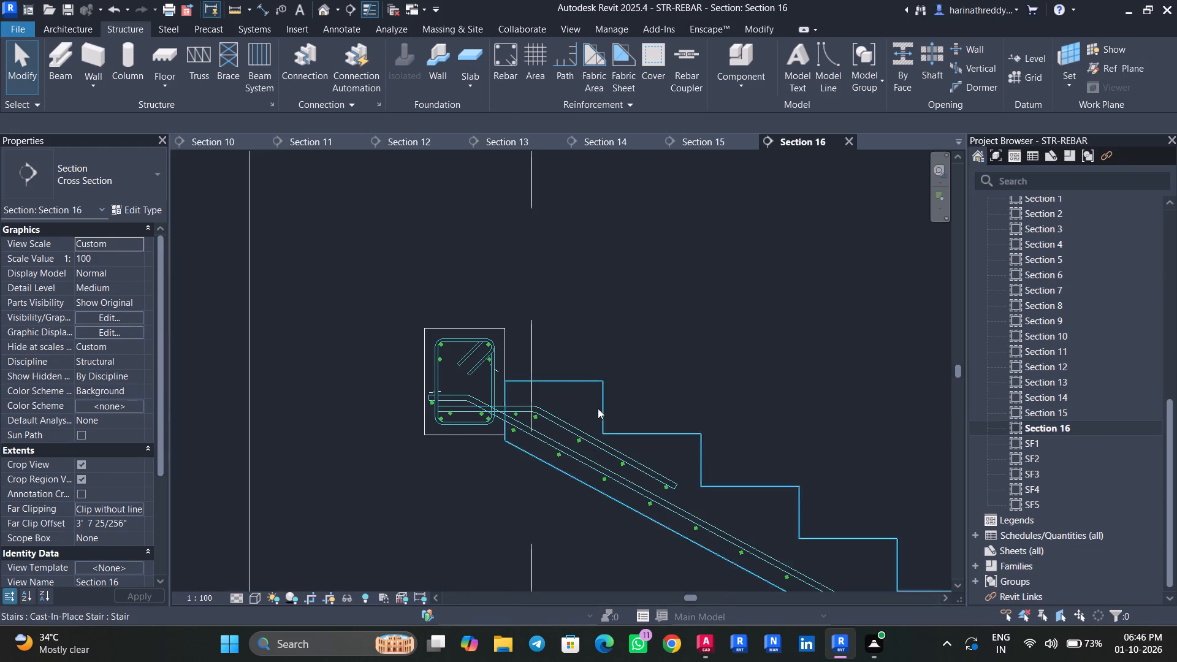
pyautogui.scroll(-10, 598, 408)
pyautogui.moveTo(757, 407); pyautogui.dragTo(629, 259, button='middle')
pyautogui.scroll(5, 667, 387)
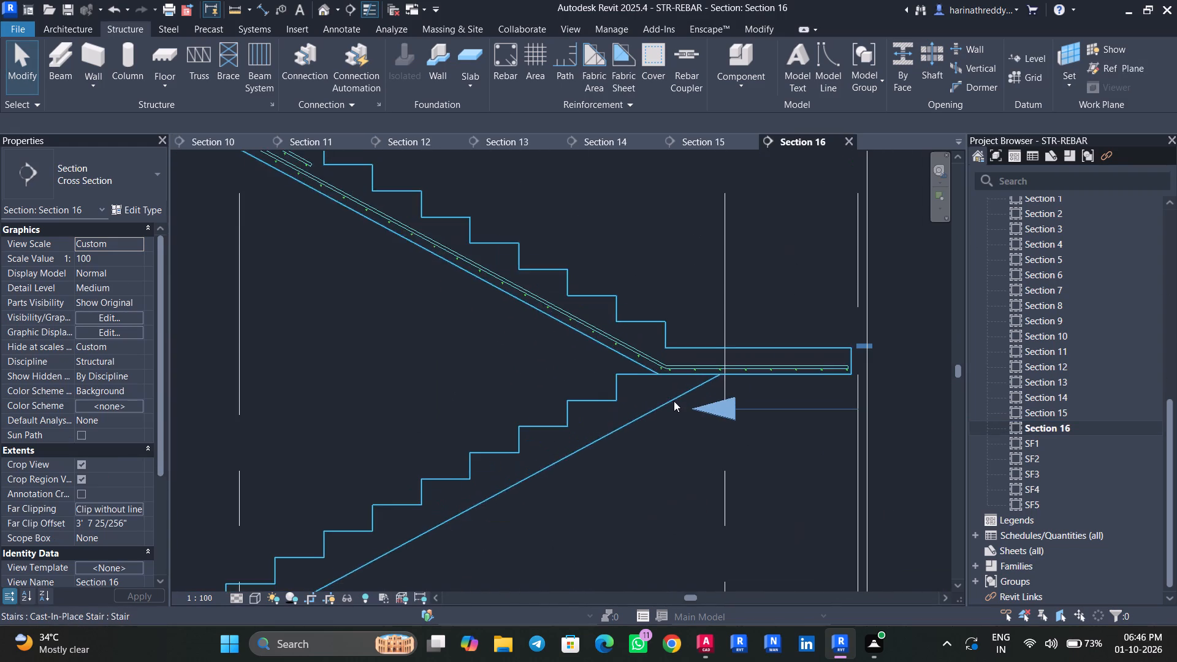
pyautogui.click(674, 401)
pyautogui.click(774, 78)
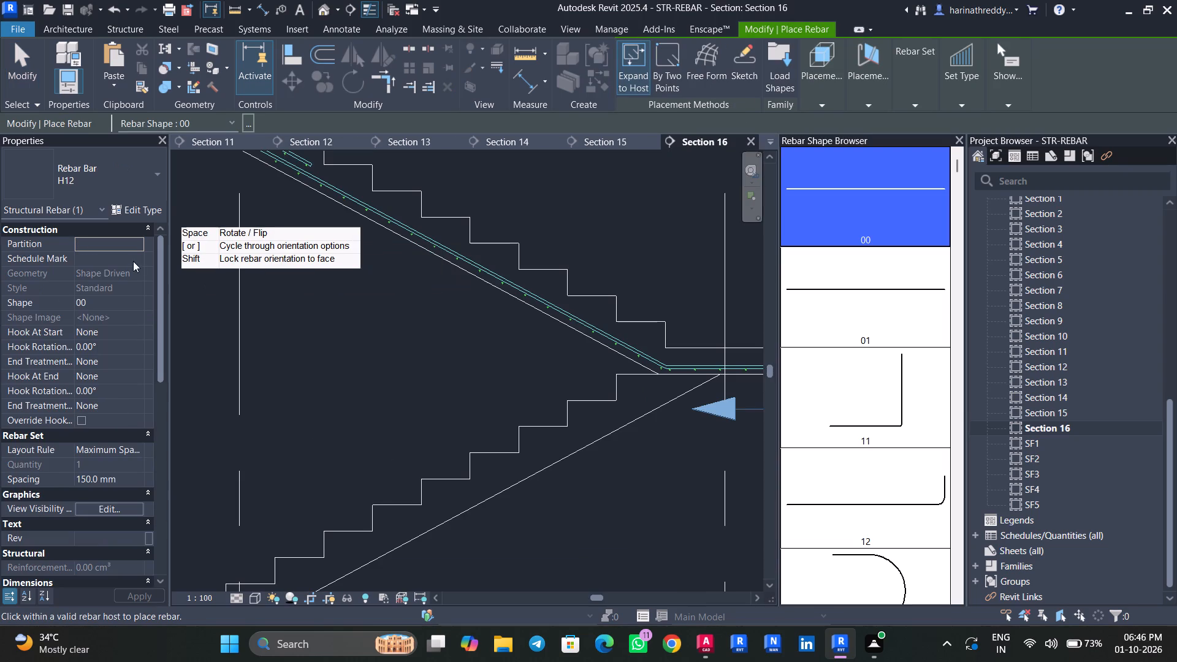
pyautogui.click(89, 188)
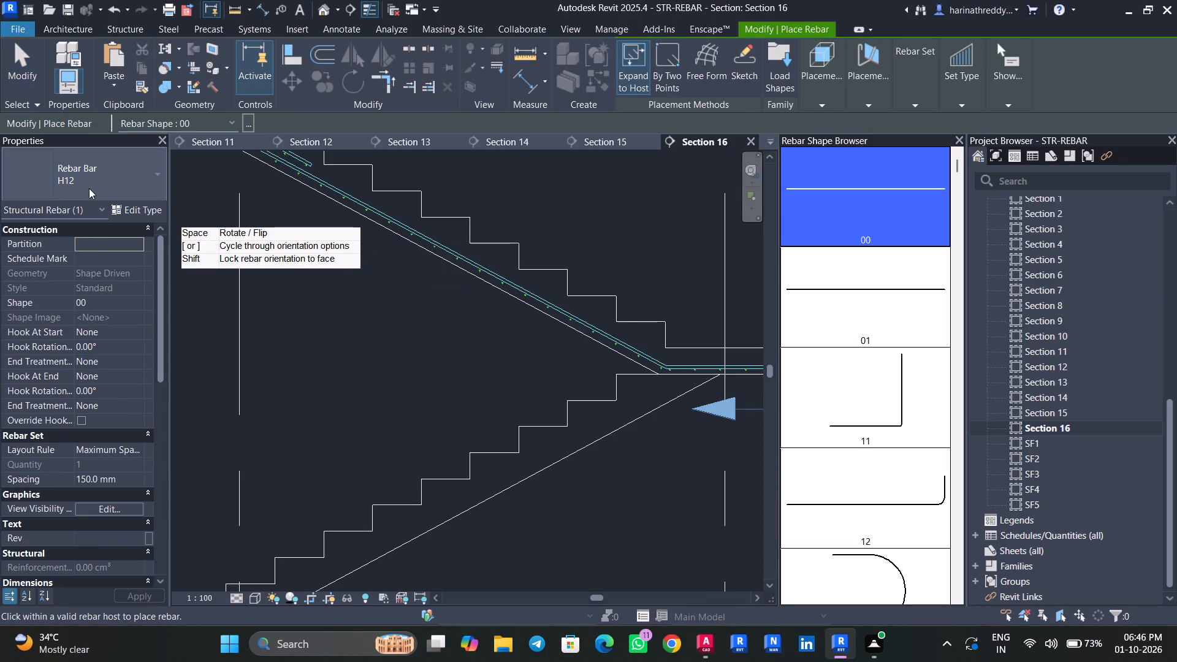
pyautogui.click(45, 324)
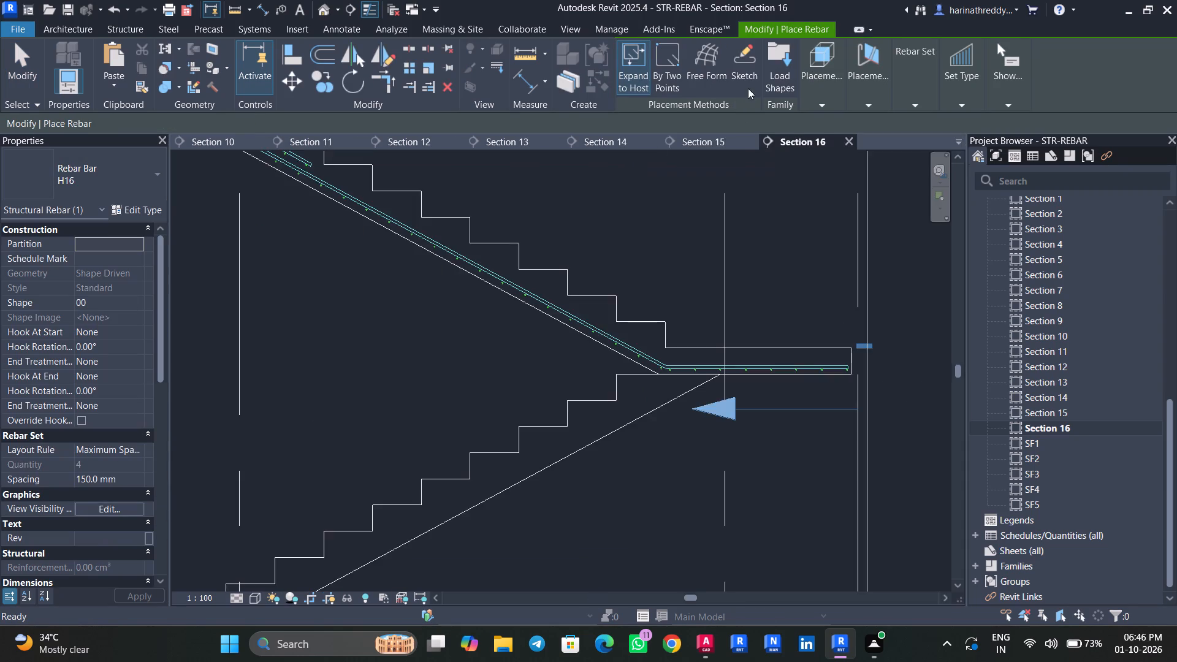
pyautogui.click(748, 72)
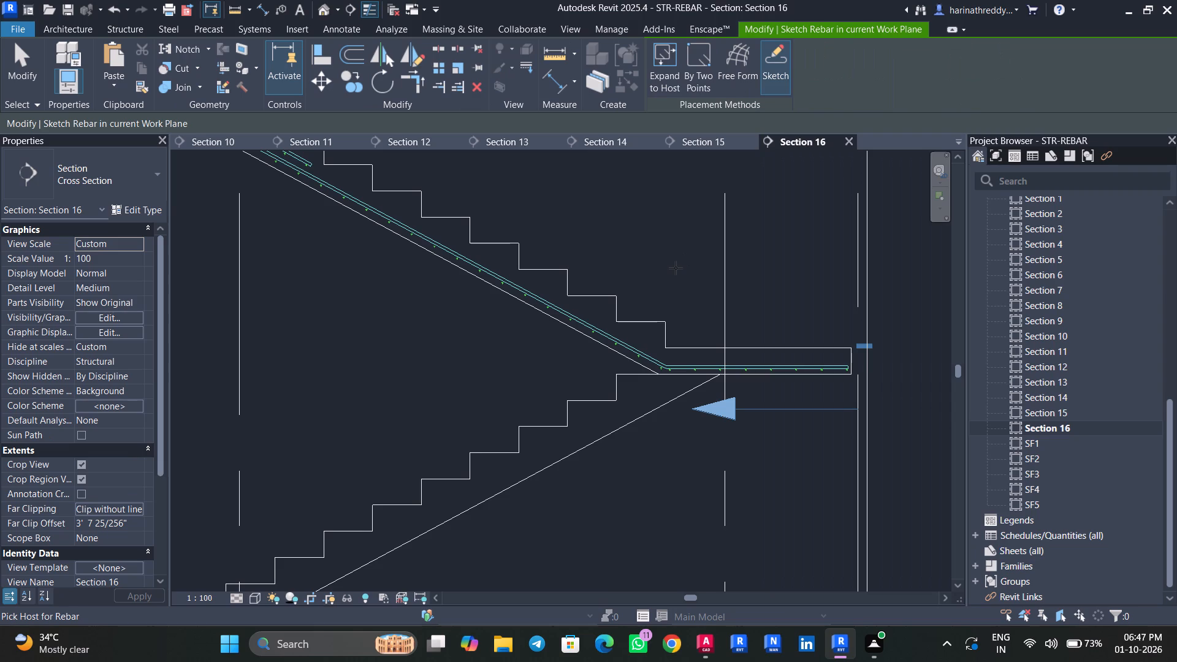
pyautogui.click(793, 344)
pyautogui.scroll(5, 840, 360)
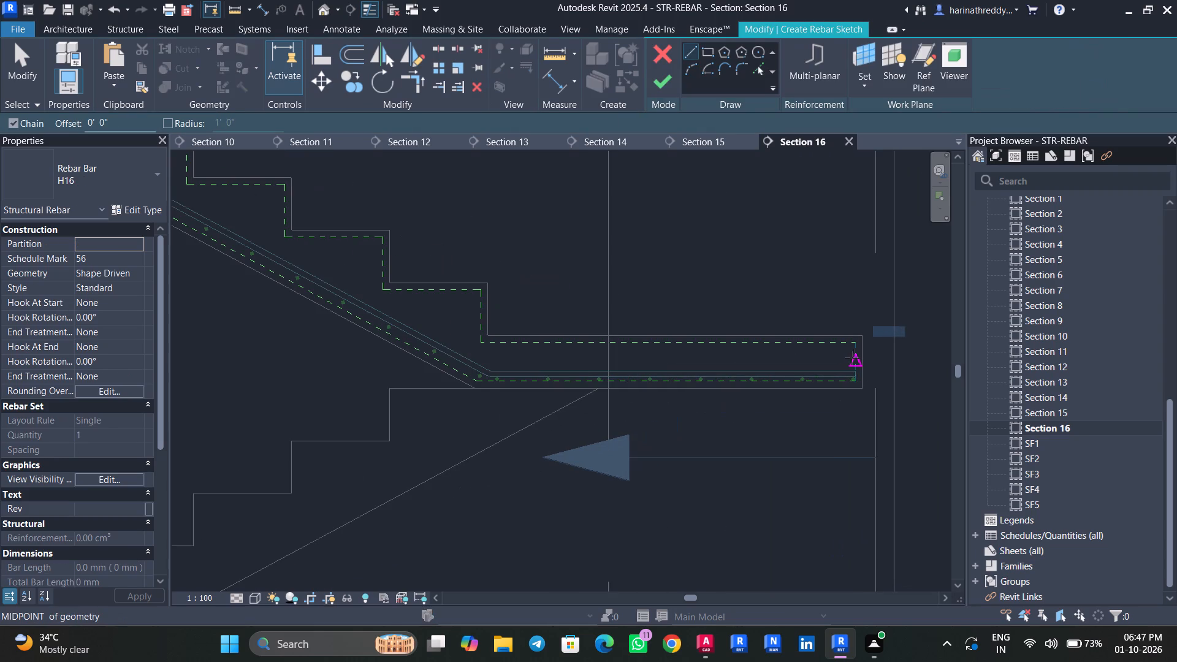
pyautogui.click(853, 354)
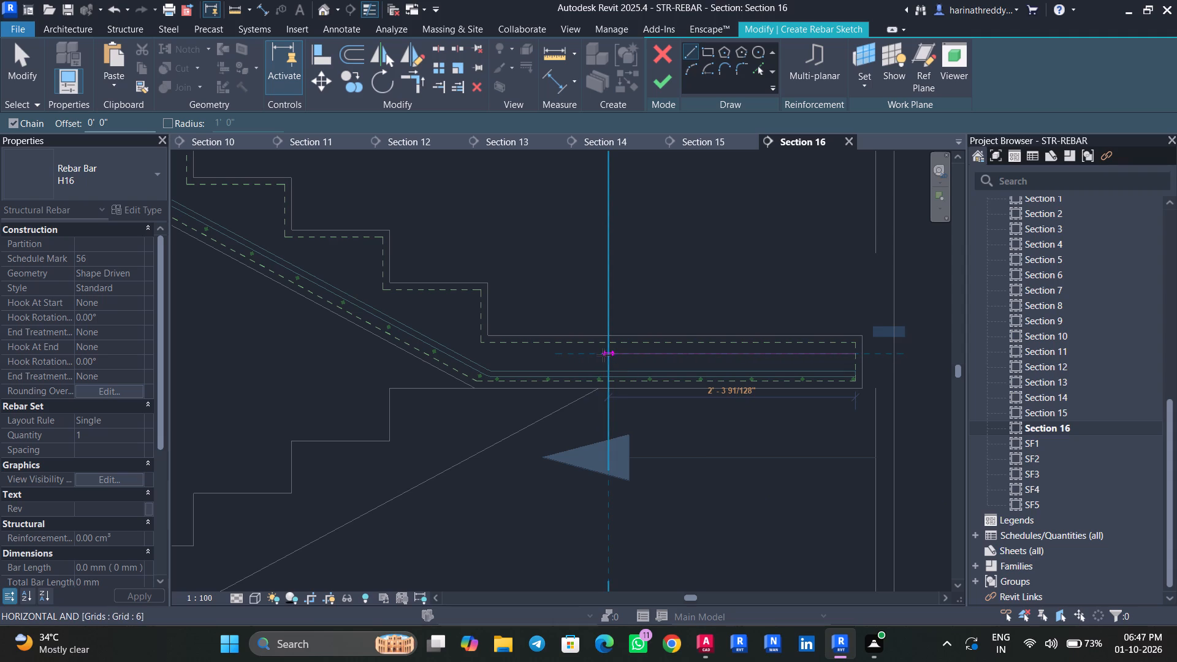
pyautogui.click(596, 354)
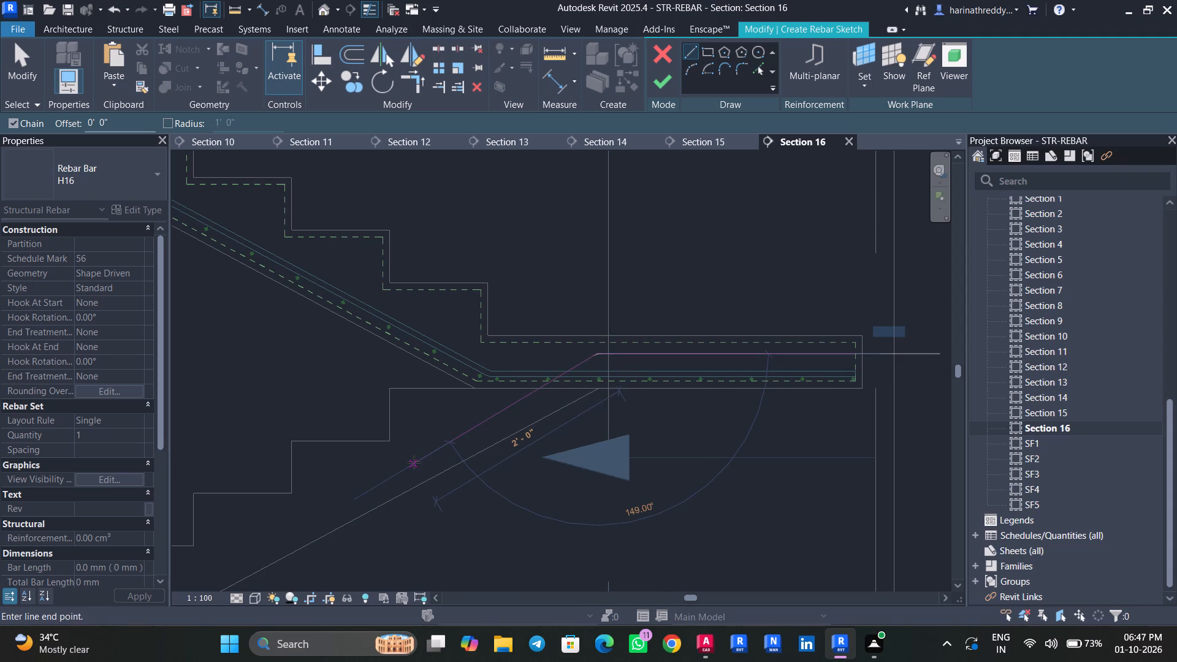
# Shorten the horizontal landing leg of the rebar sketch to about 2' 2" at its flight-side end.
pyautogui.press('Escape')
pyautogui.press('Escape')
pyautogui.press('Escape')
pyautogui.click(642, 352)
pyautogui.scroll(3, 586, 356)
pyautogui.moveTo(604, 351); pyautogui.dragTo(605, 351)
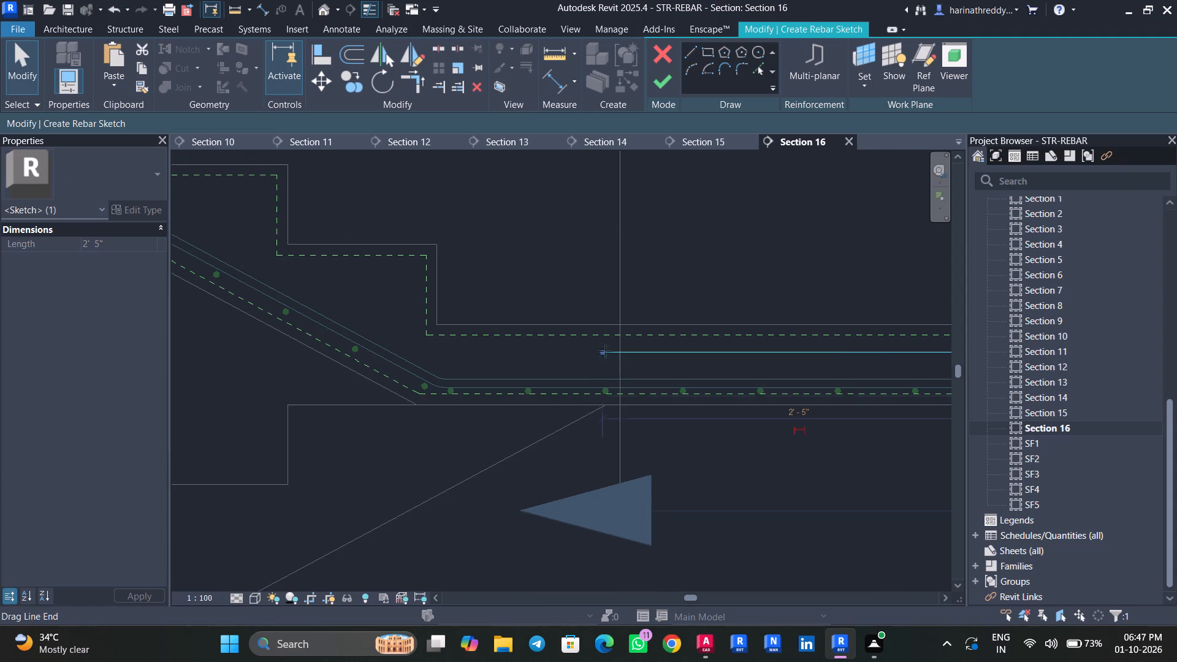
pyautogui.moveTo(605, 351); pyautogui.dragTo(638, 356)
# Draw the inclined leg of the bar from the landing leg down along the lower flight's waist, about 9' 10" long.
pyautogui.click(690, 52)
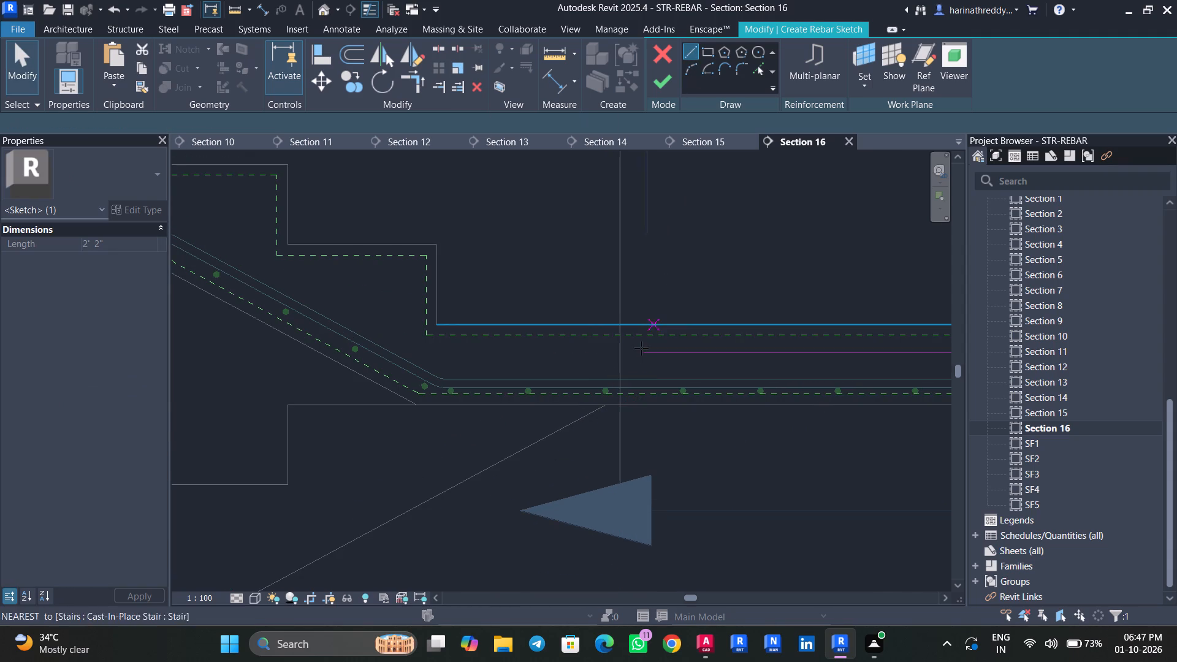
pyautogui.click(641, 353)
pyautogui.scroll(-3, 381, 473)
pyautogui.moveTo(381, 473); pyautogui.dragTo(418, 463, button='middle')
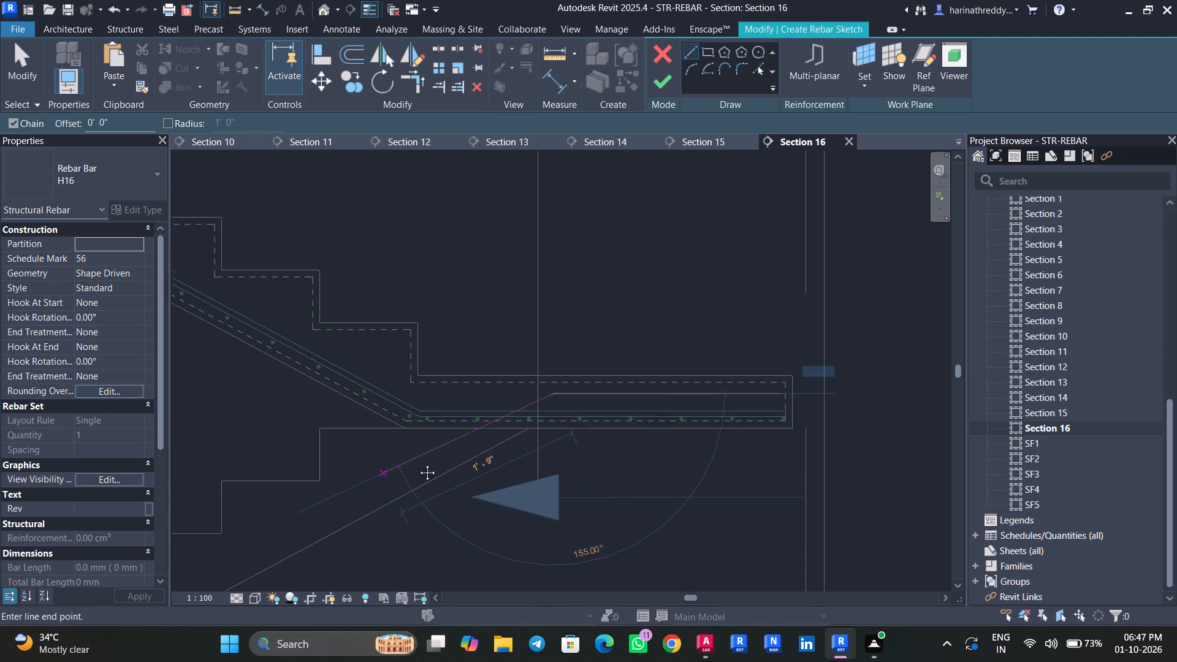
pyautogui.moveTo(418, 463); pyautogui.dragTo(720, 377, button='middle')
pyautogui.moveTo(505, 503); pyautogui.dragTo(807, 382, button='middle')
pyautogui.scroll(1, 807, 382)
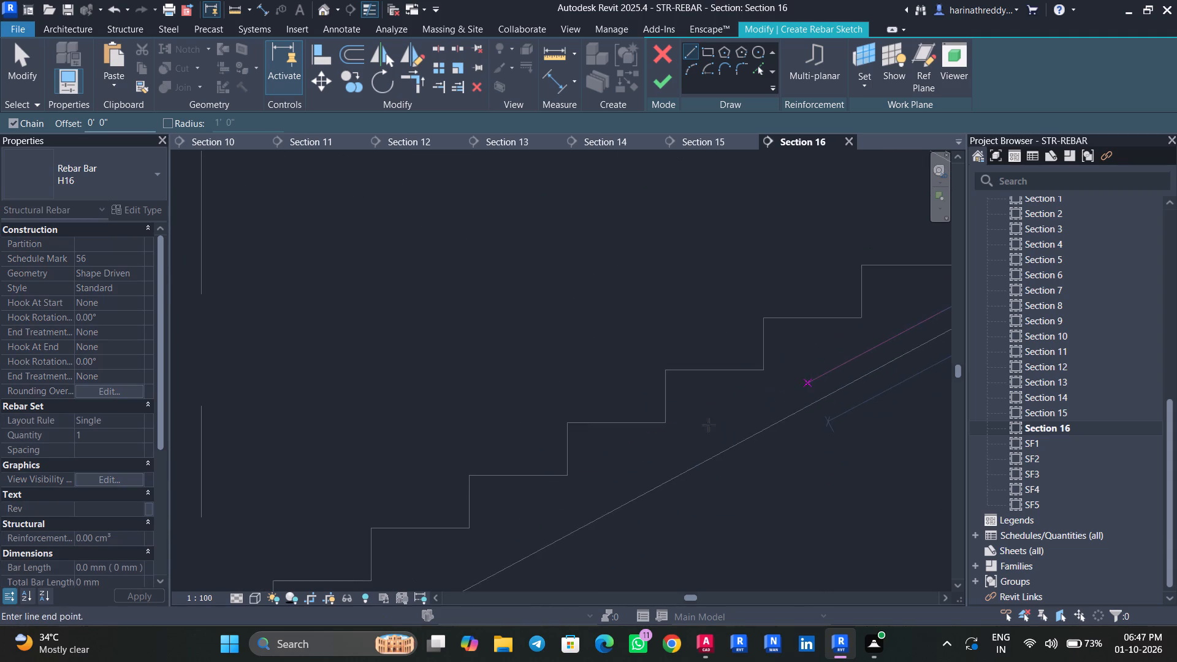
pyautogui.scroll(-7, 684, 435)
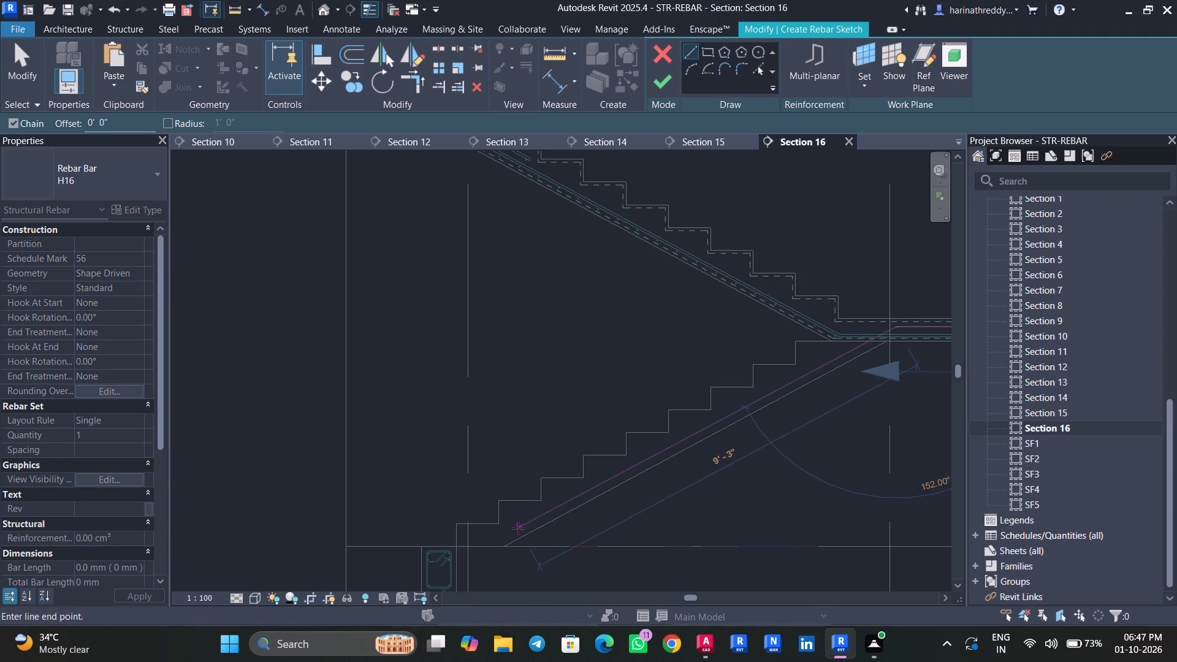
pyautogui.scroll(5, 515, 530)
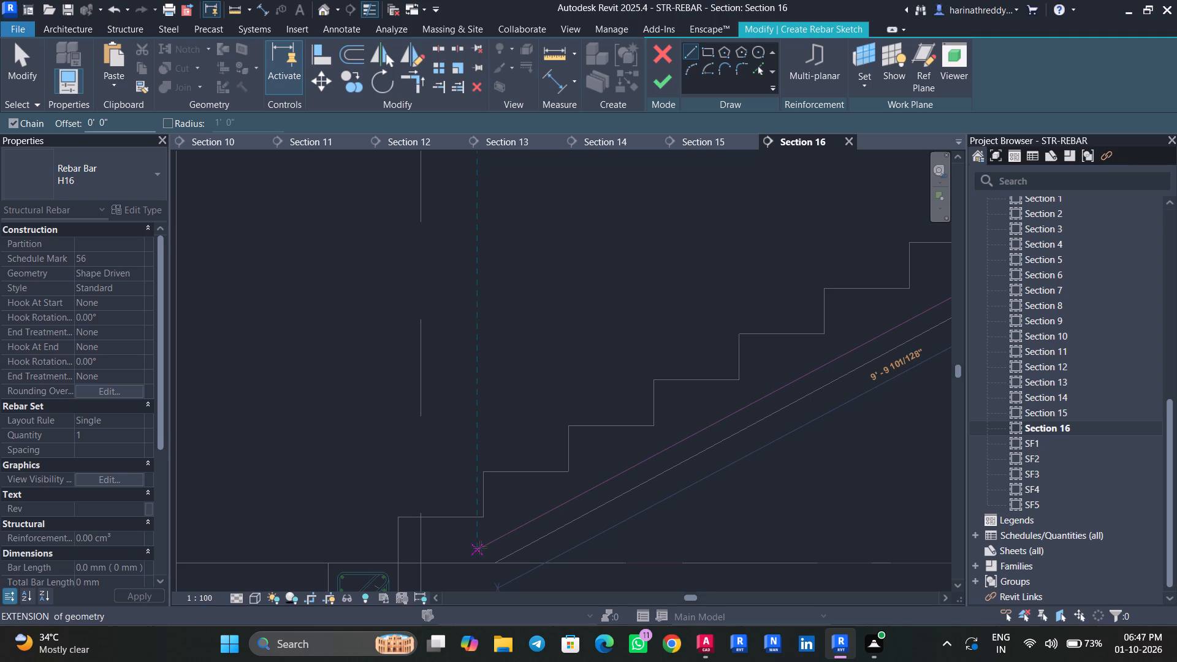
pyautogui.click(479, 547)
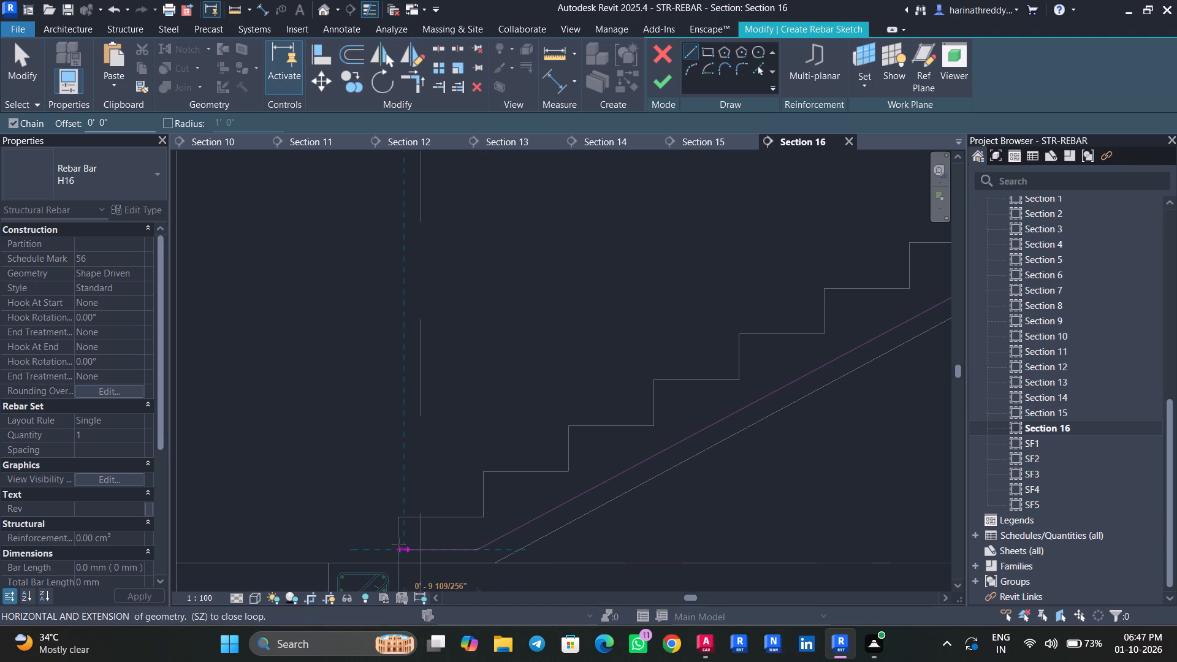
pyautogui.moveTo(395, 545); pyautogui.dragTo(457, 402, button='middle')
pyautogui.press('Escape')
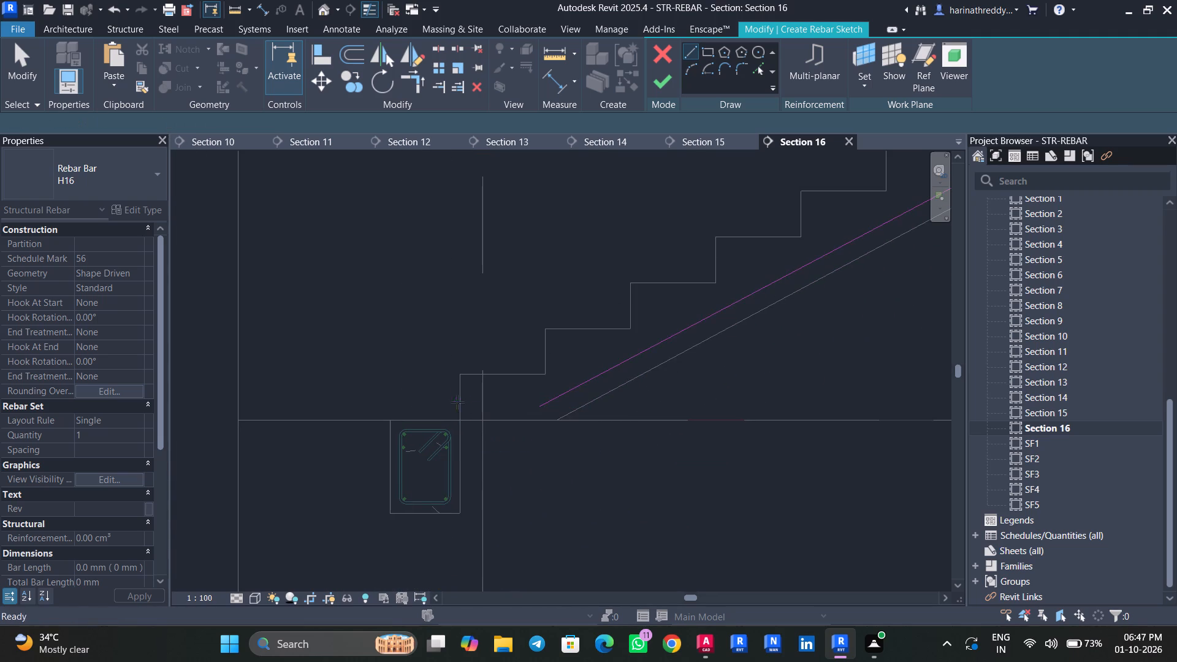
pyautogui.press('Escape')
pyautogui.press('Escape')
# Extend the inclined leg at the foot of the lower flight to a length of about 10' 7".
pyautogui.click(546, 405)
pyautogui.moveTo(539, 406); pyautogui.dragTo(476, 442)
# Add a horizontal leg about 9.6" long from the incline's lower end into the bottom beam's stirrup and finish the rebar sketch.
pyautogui.click(690, 50)
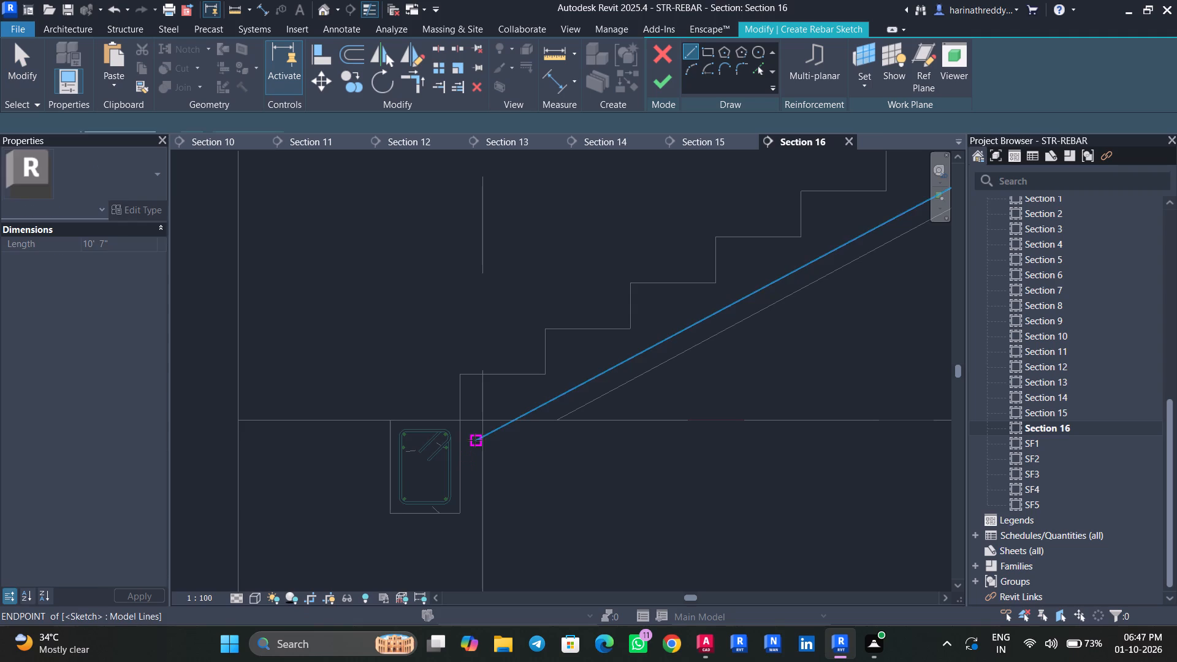
pyautogui.click(475, 440)
pyautogui.scroll(8, 411, 444)
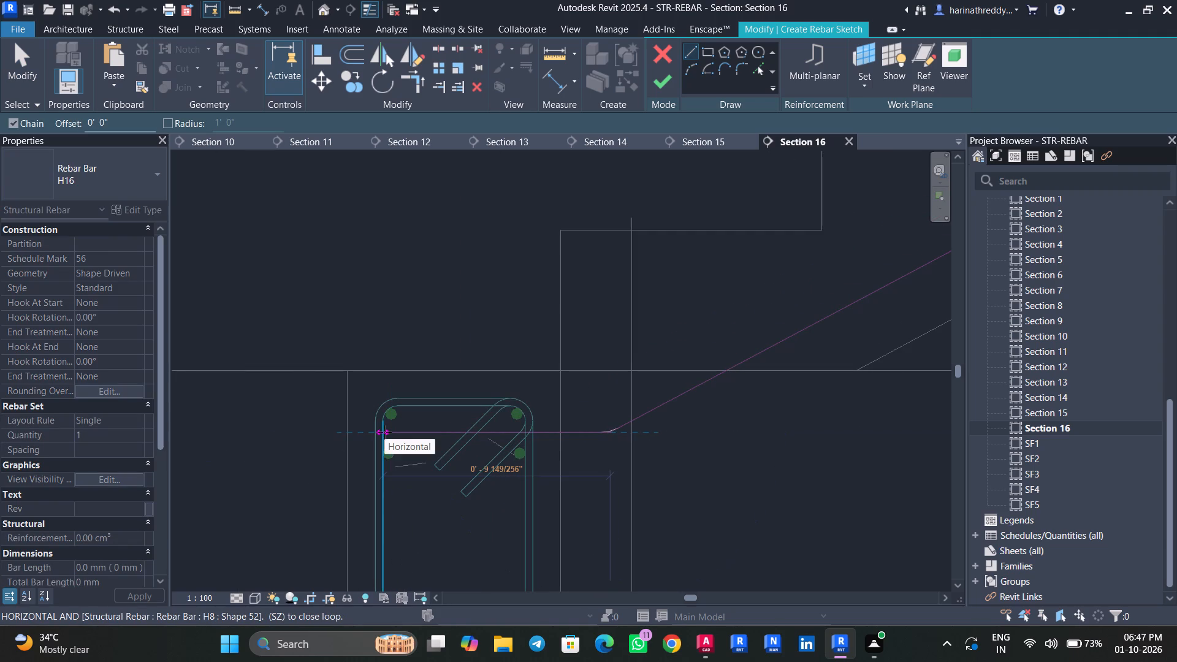
pyautogui.click(384, 432)
pyautogui.press('Escape')
pyautogui.press('Escape')
pyautogui.press('Escape')
pyautogui.press('Escape')
pyautogui.scroll(-6, 608, 426)
pyautogui.moveTo(728, 422); pyautogui.dragTo(596, 470, button='middle')
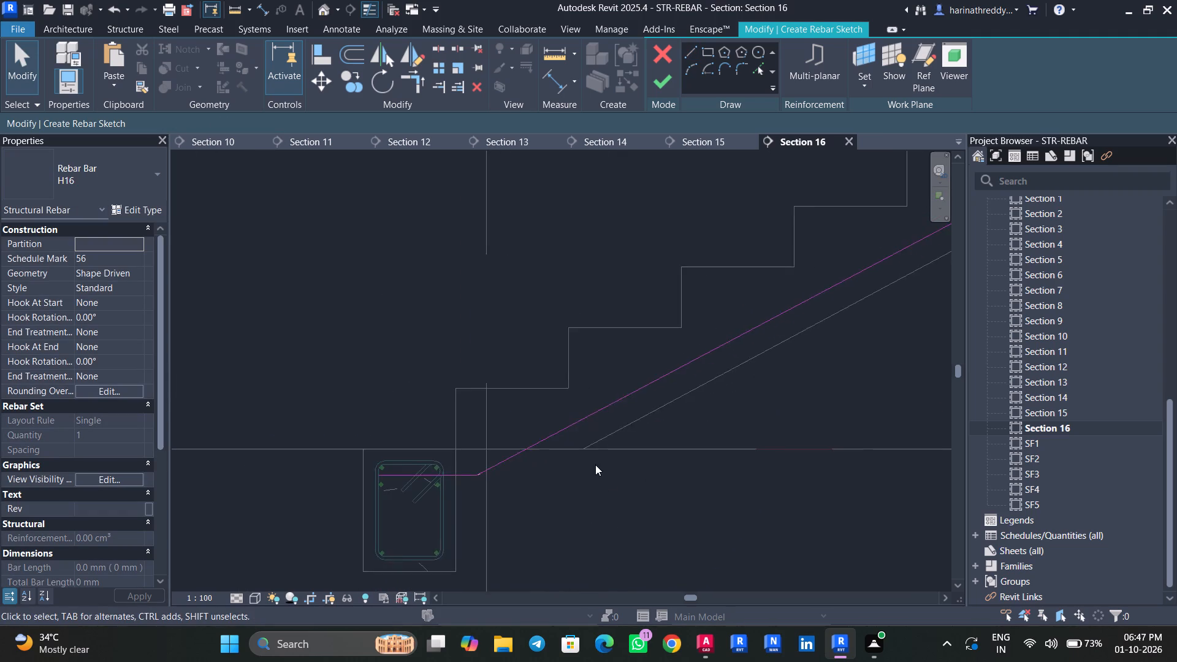
pyautogui.scroll(-10, 595, 465)
pyautogui.click(663, 88)
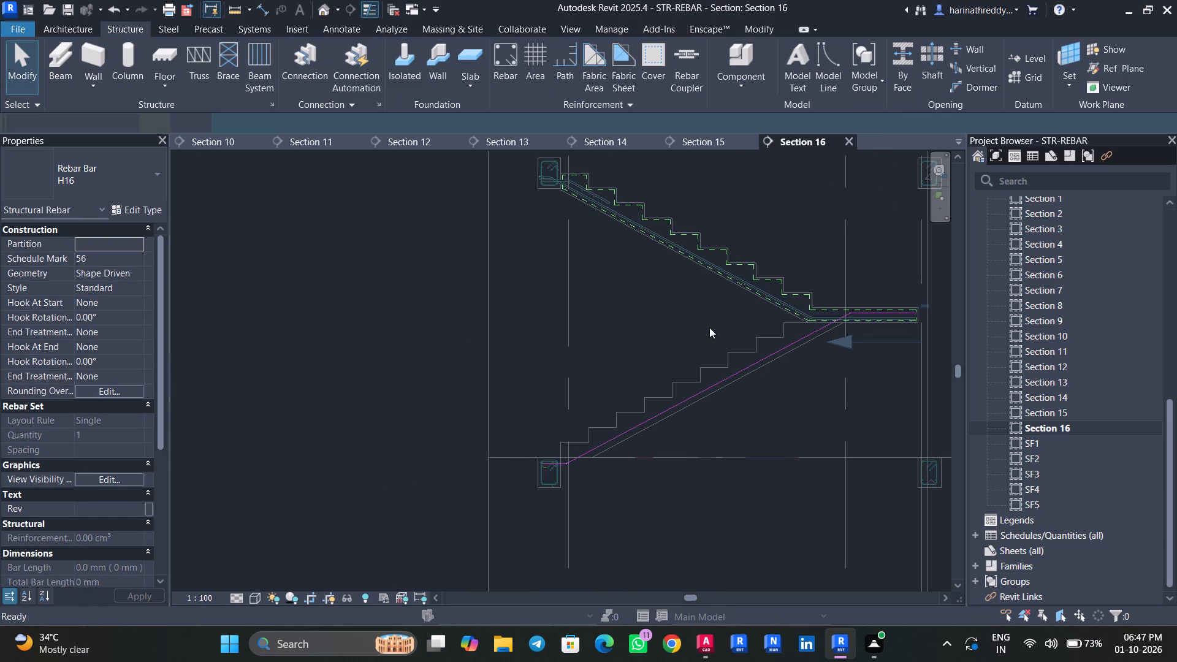
pyautogui.press('Escape')
pyautogui.press('Escape')
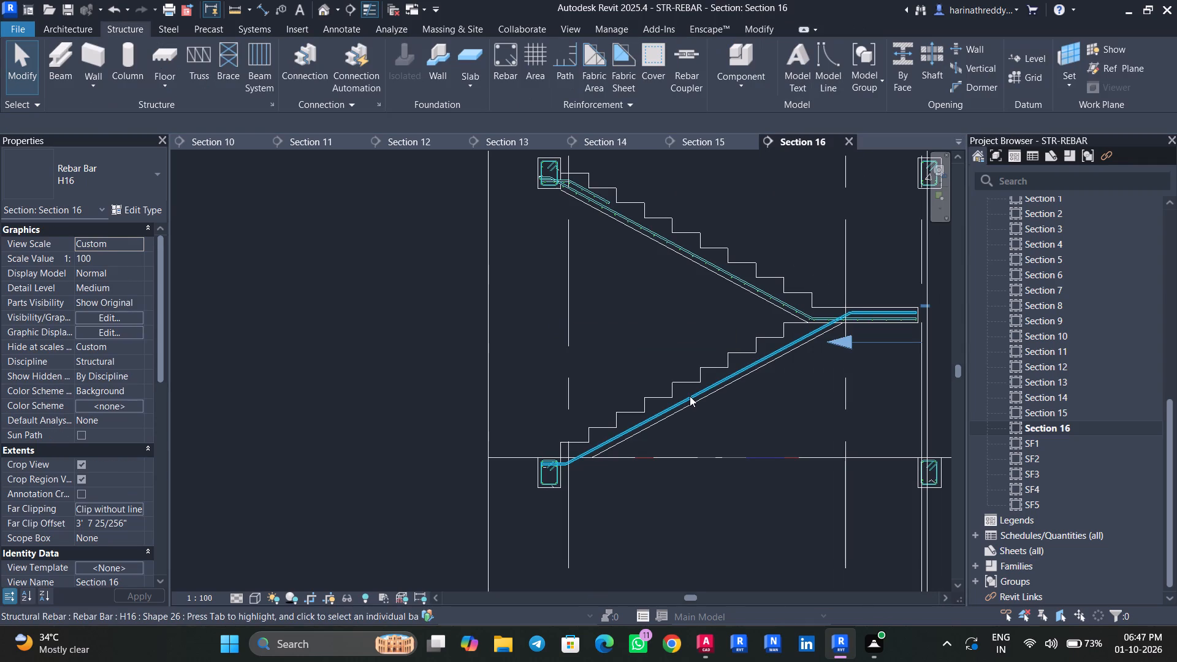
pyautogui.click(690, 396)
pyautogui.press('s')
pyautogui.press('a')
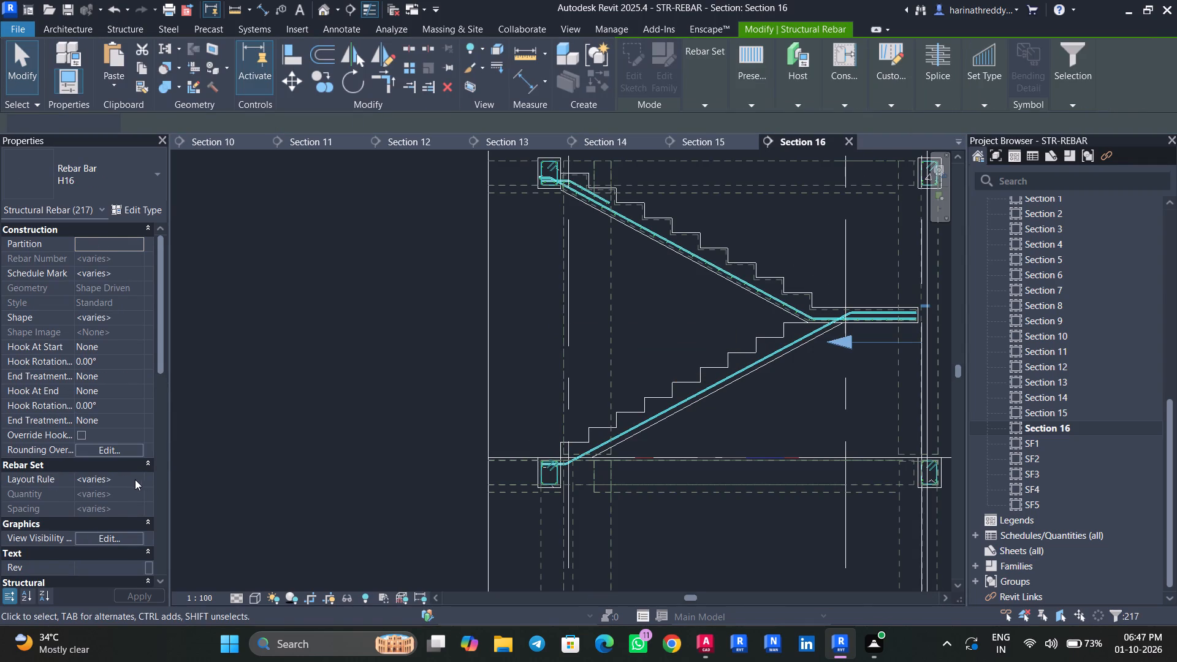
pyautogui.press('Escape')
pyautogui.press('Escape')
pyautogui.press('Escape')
# Set the lower flight's H16 bar to the Maximum Spacing layout rule with 150 mm spacing.
pyautogui.click(612, 435)
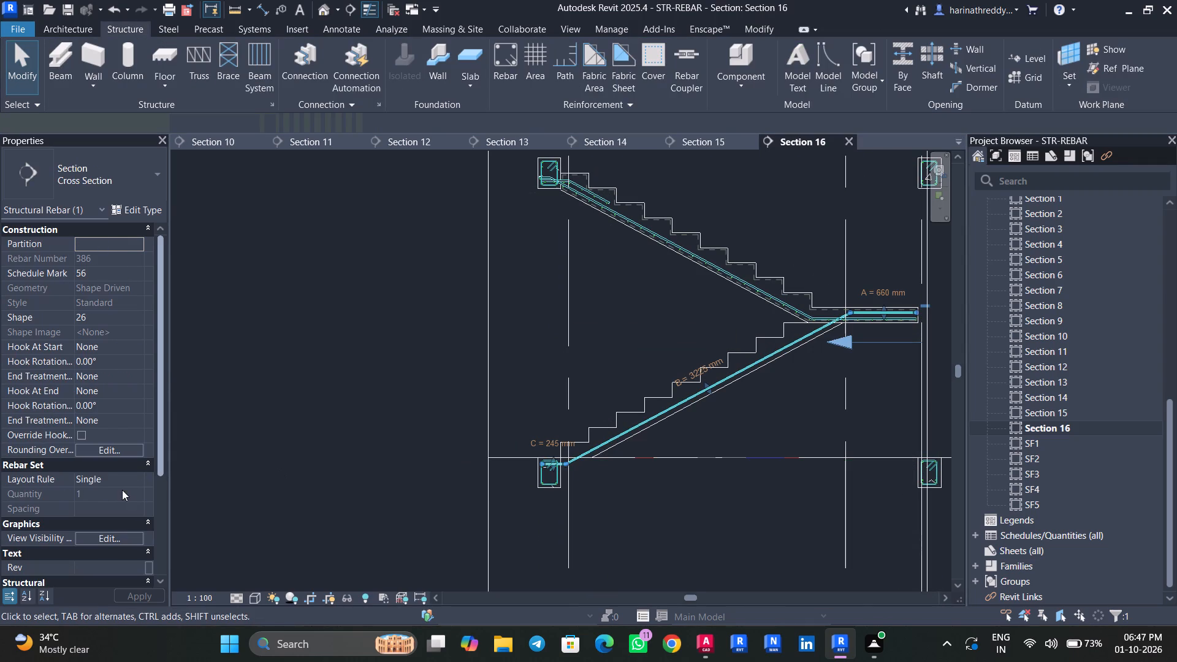
pyautogui.click(135, 471)
pyautogui.click(138, 467)
pyautogui.click(137, 482)
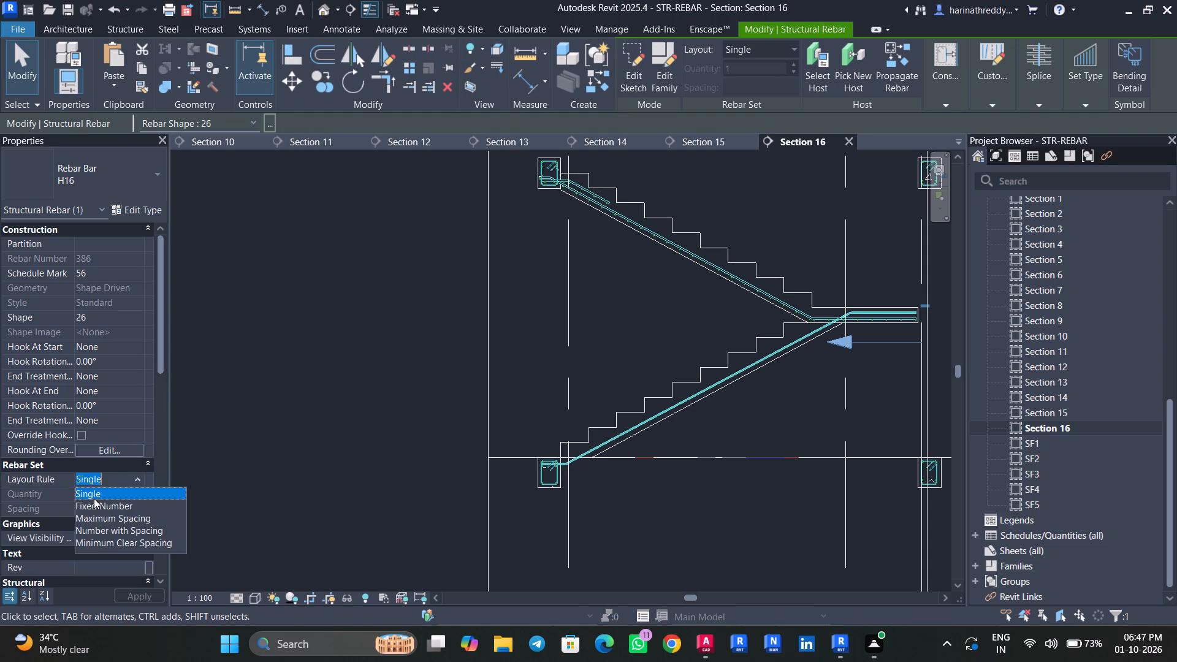
pyautogui.click(100, 514)
pyautogui.click(120, 508)
pyautogui.moveTo(120, 508); pyautogui.dragTo(38, 511)
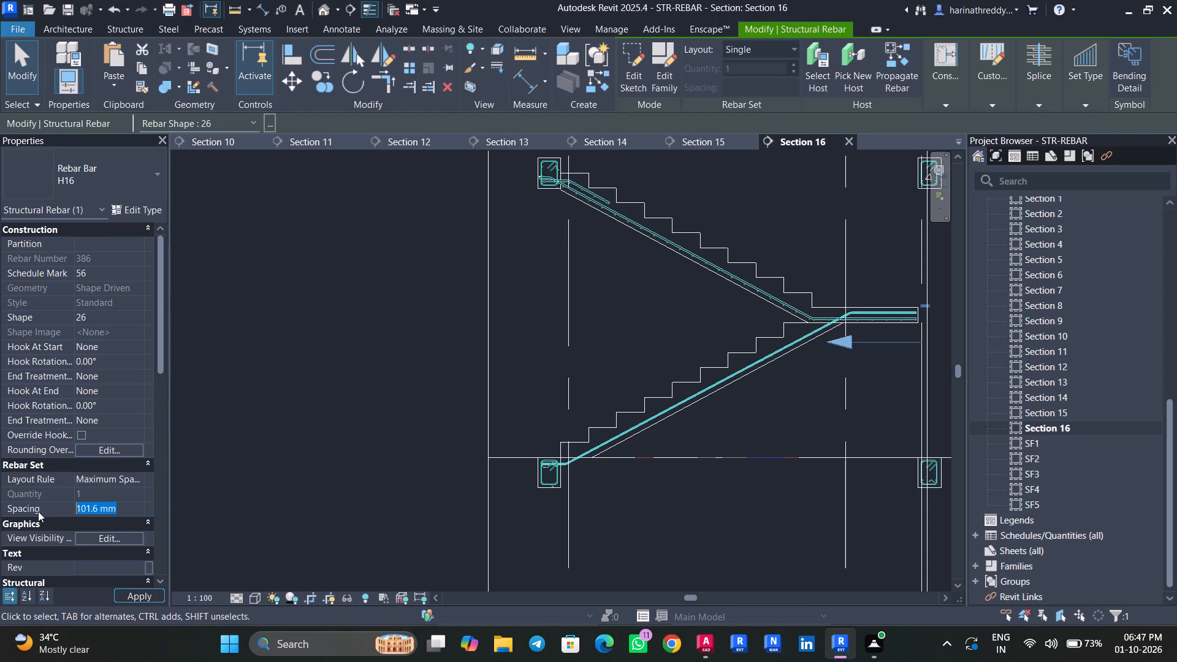
pyautogui.write('150')
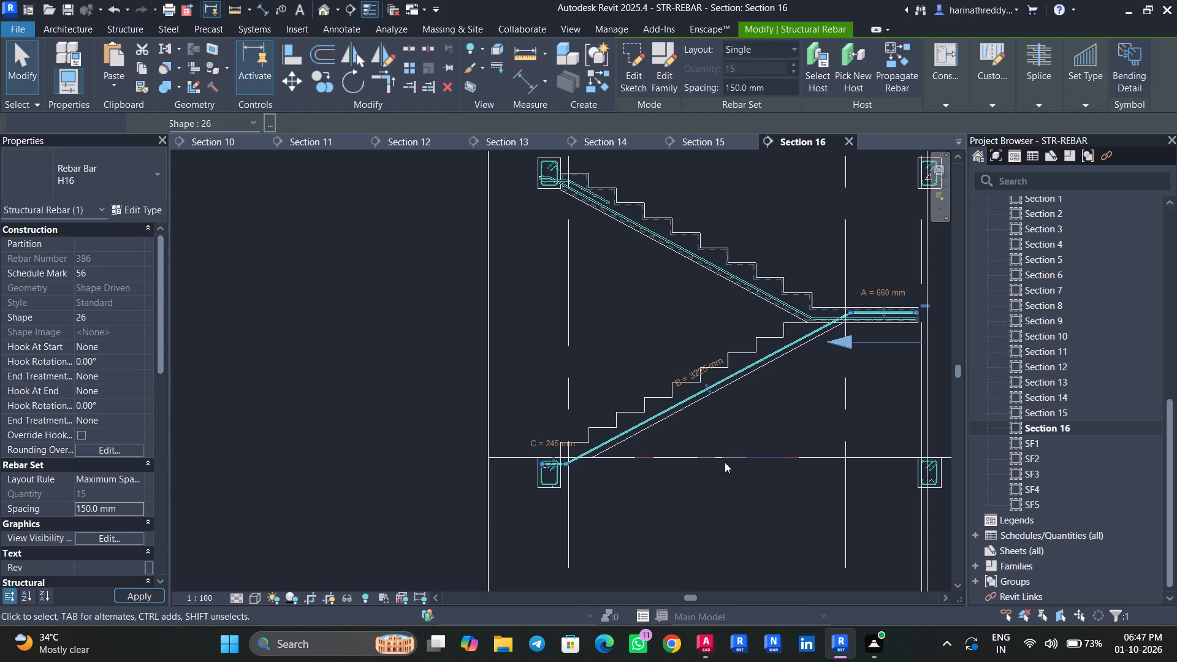
pyautogui.press('Escape')
pyautogui.press('Escape')
pyautogui.press('Escape')
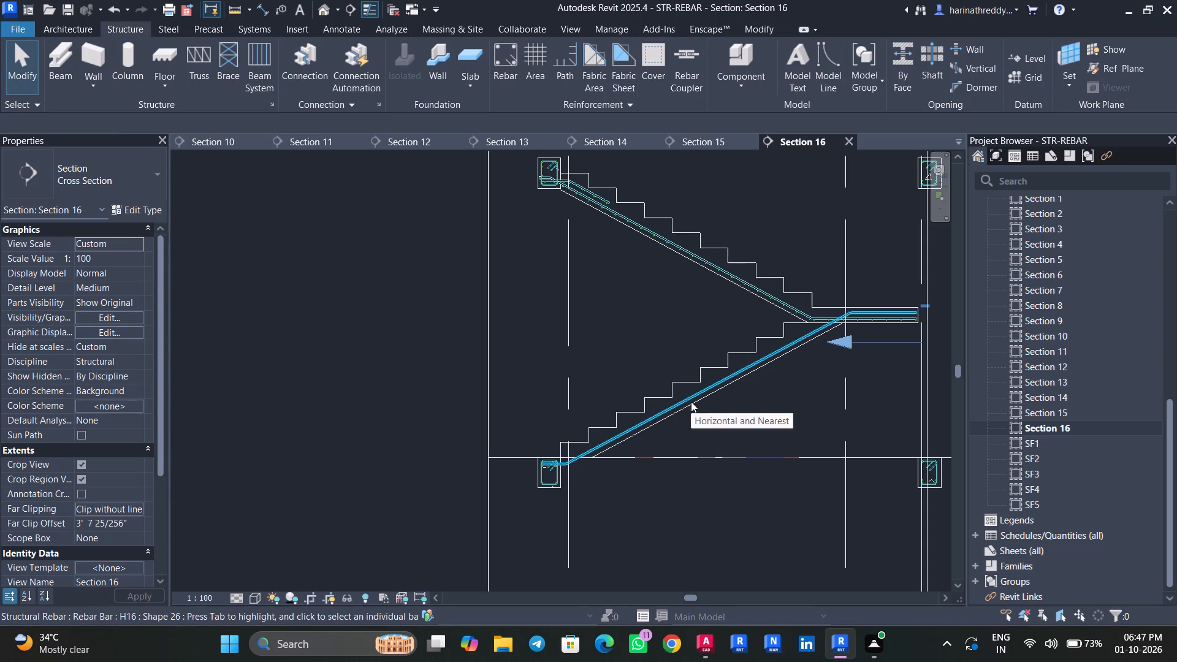
# Set the lower flight's H16 rebar set to show unobscured in the {3D} view.
pyautogui.click(691, 401)
pyautogui.click(112, 542)
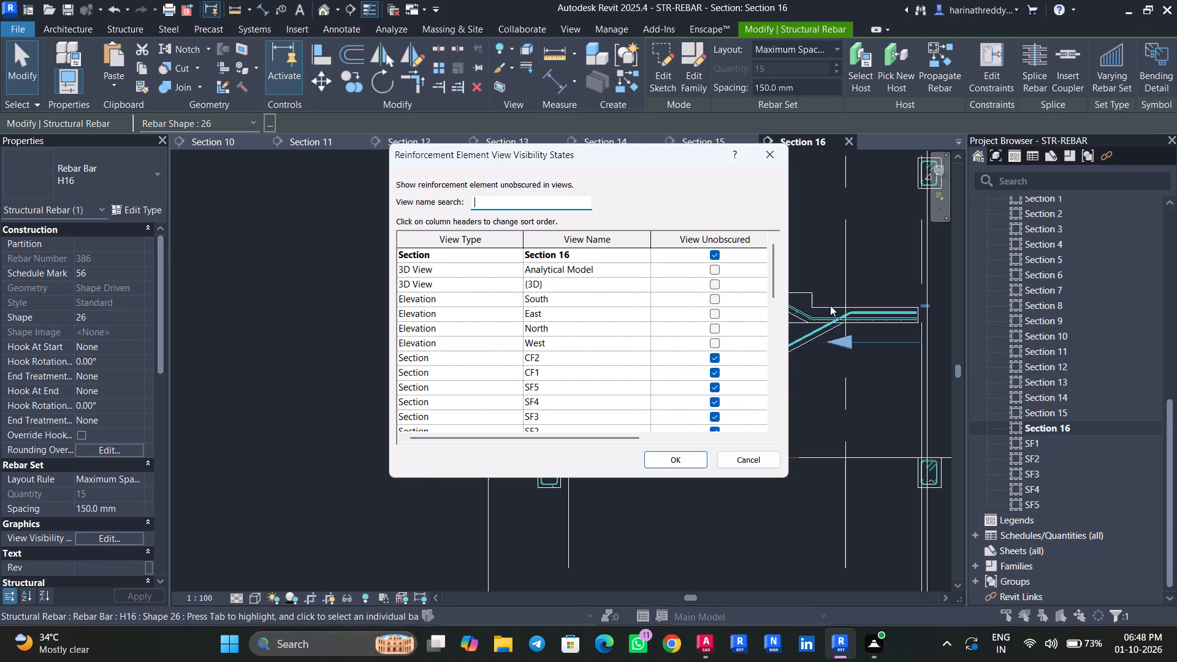
pyautogui.click(711, 285)
pyautogui.click(644, 286)
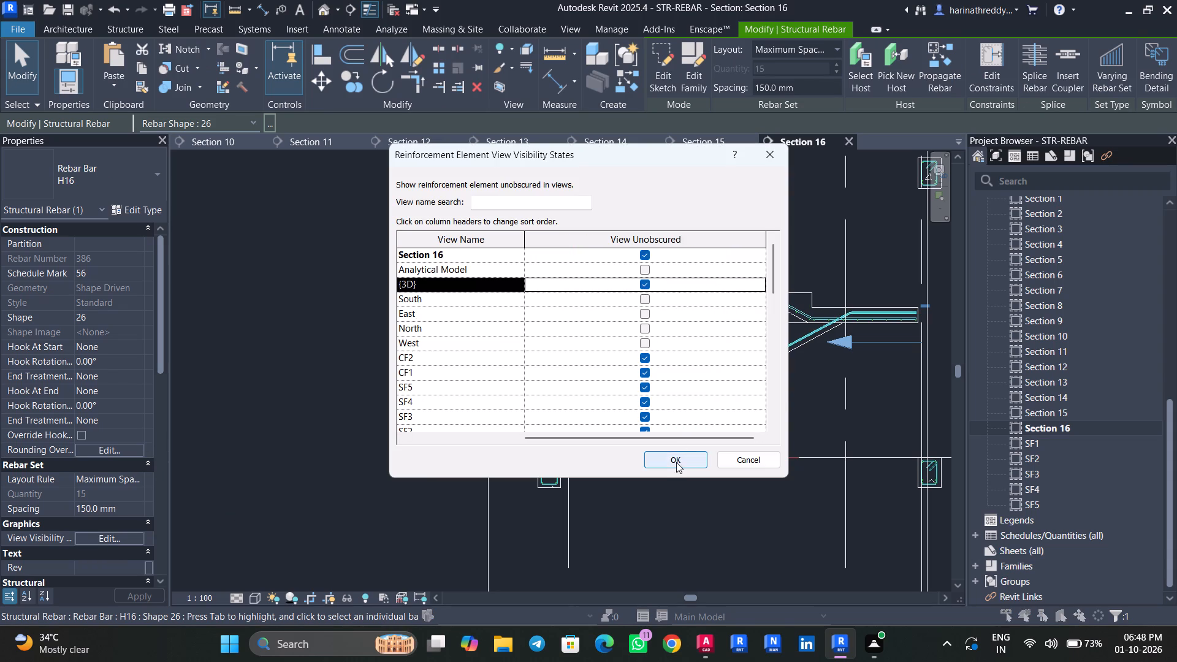
pyautogui.click(676, 462)
pyautogui.press('Escape')
pyautogui.press('Escape')
pyautogui.press('Escape')
# Start a sketched H16 bar similar to the lower flight's cranked bar, with the cast-in-place stair as host.
pyautogui.scroll(4, 870, 327)
pyautogui.scroll(-1, 873, 328)
pyautogui.scroll(6, 873, 328)
pyautogui.moveTo(873, 329); pyautogui.dragTo(696, 413, button='middle')
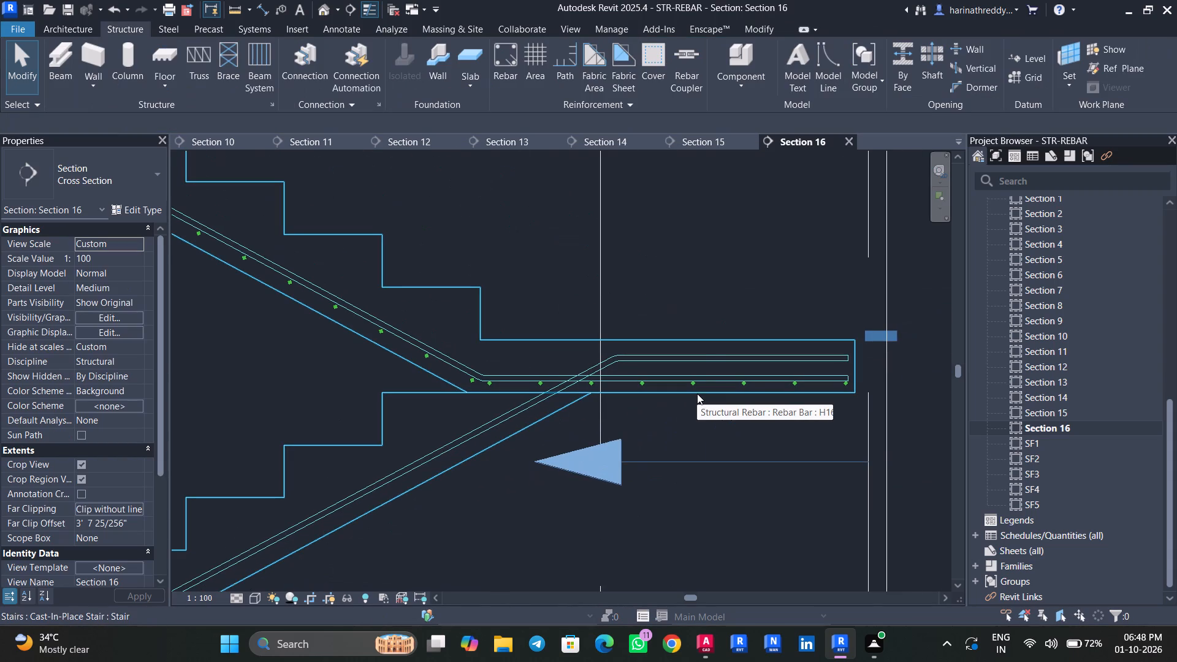
pyautogui.click(699, 355)
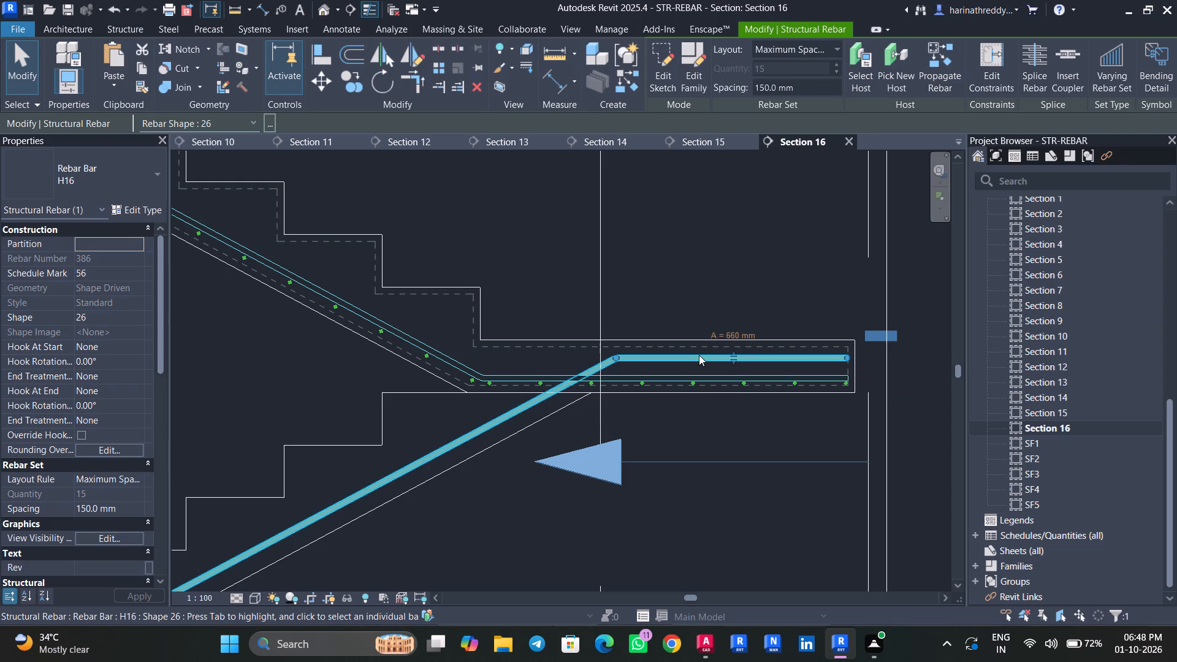
pyautogui.write('CS')
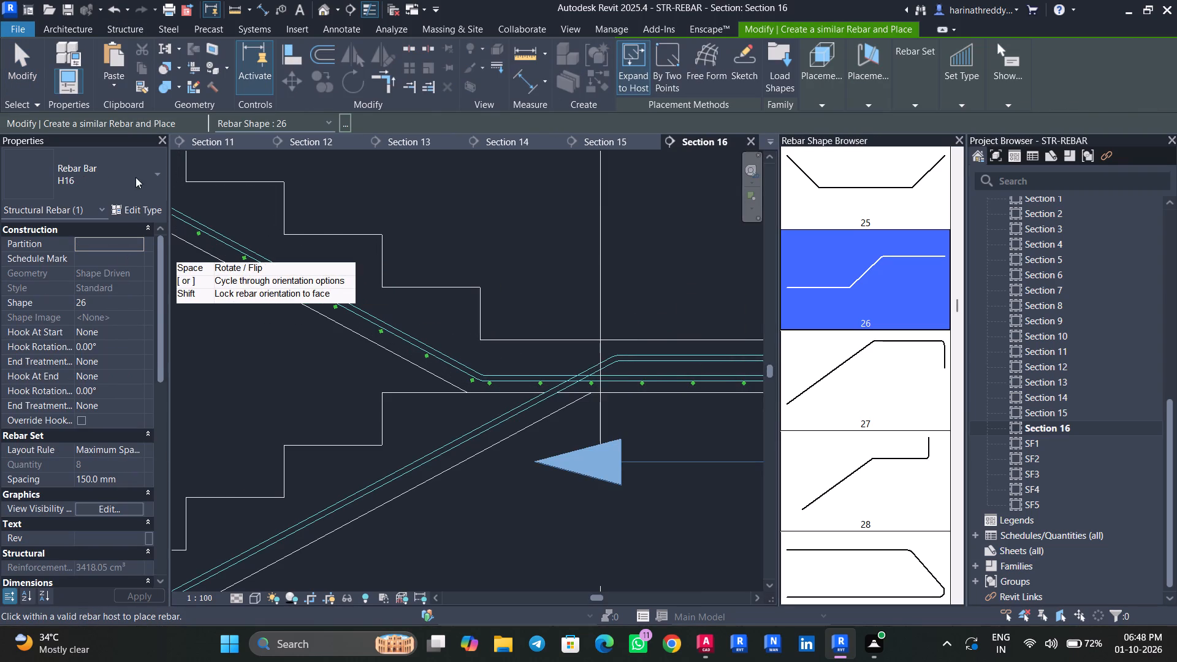
pyautogui.click(133, 170)
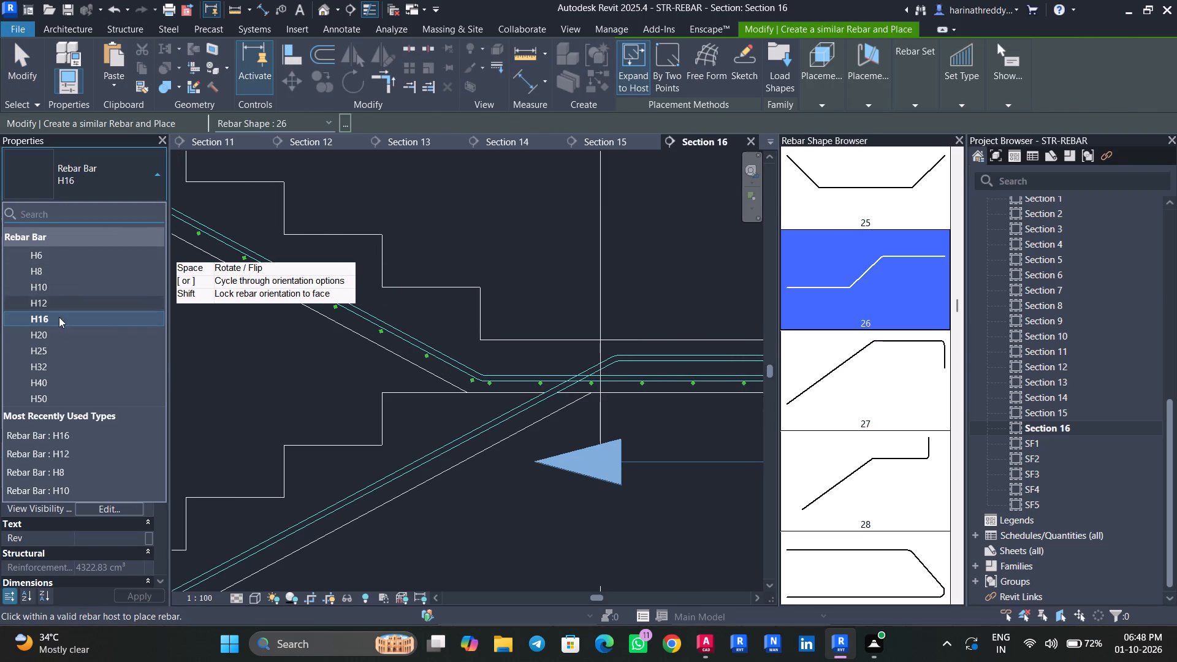
pyautogui.click(52, 322)
pyautogui.click(745, 60)
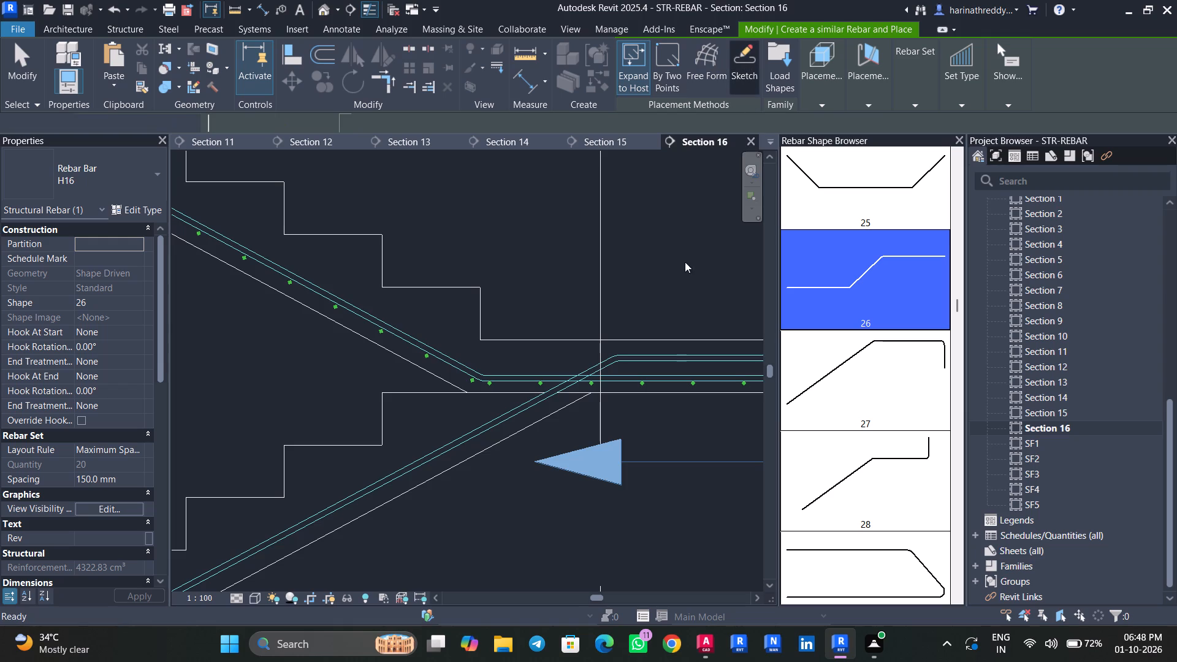
pyautogui.click(495, 447)
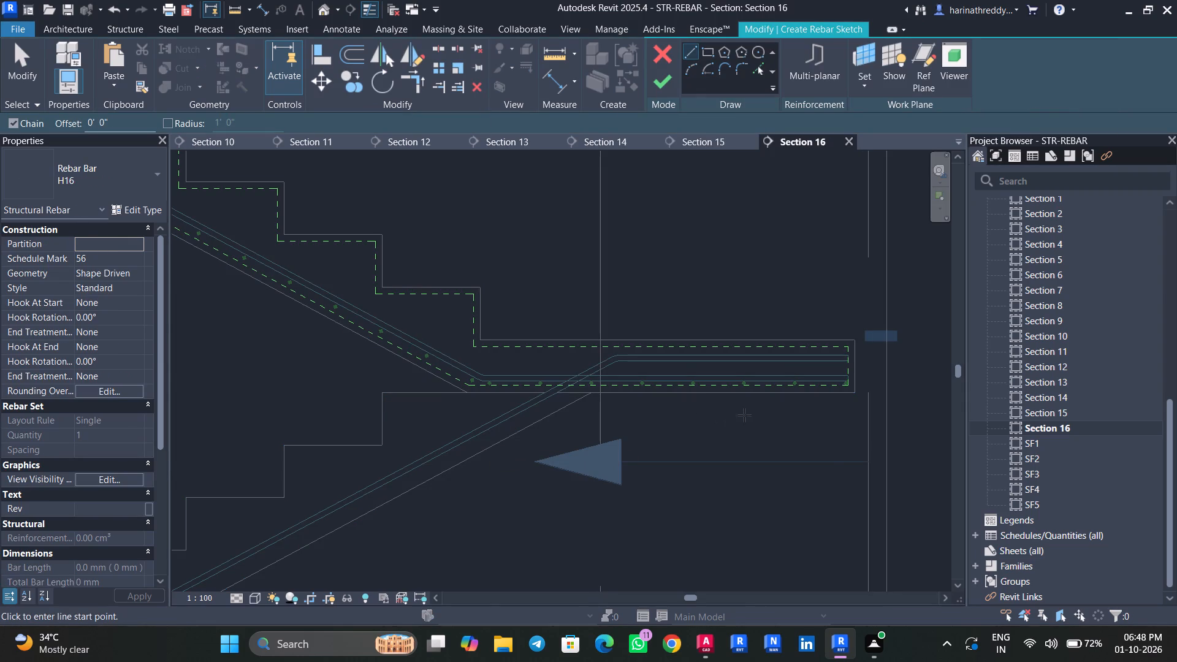
# Sketch a horizontal leg about 3' 4 5/8" long from the landing's outer end along the centre of the existing bottom H16 bar.
pyautogui.click(850, 377)
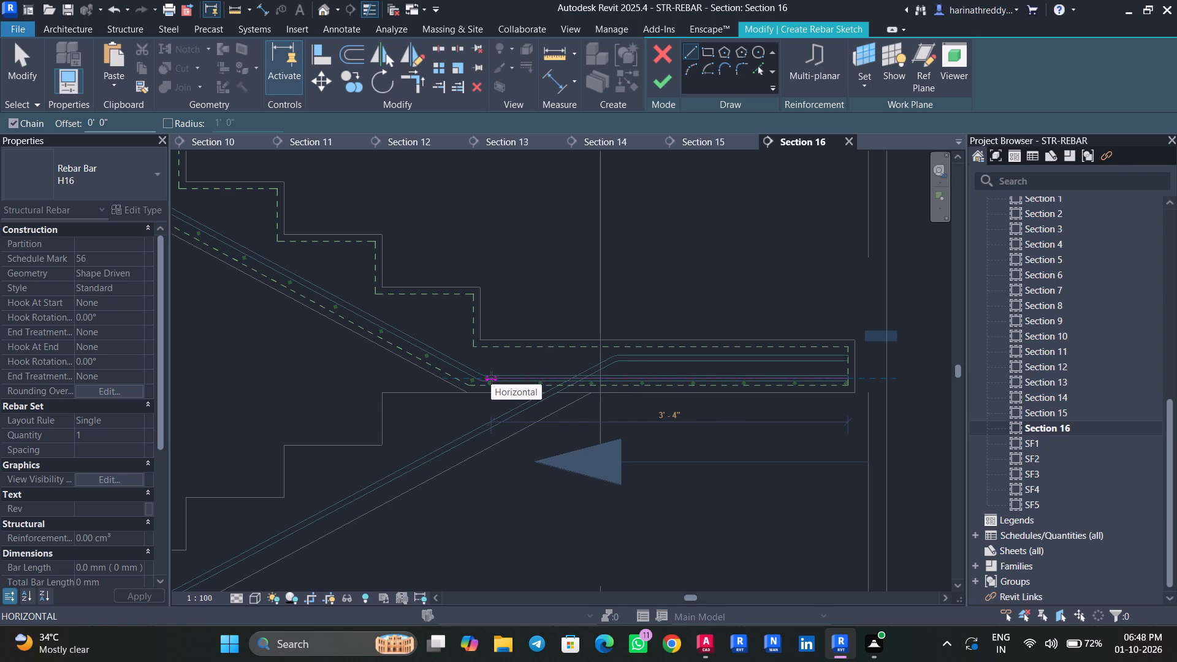
pyautogui.press('Escape')
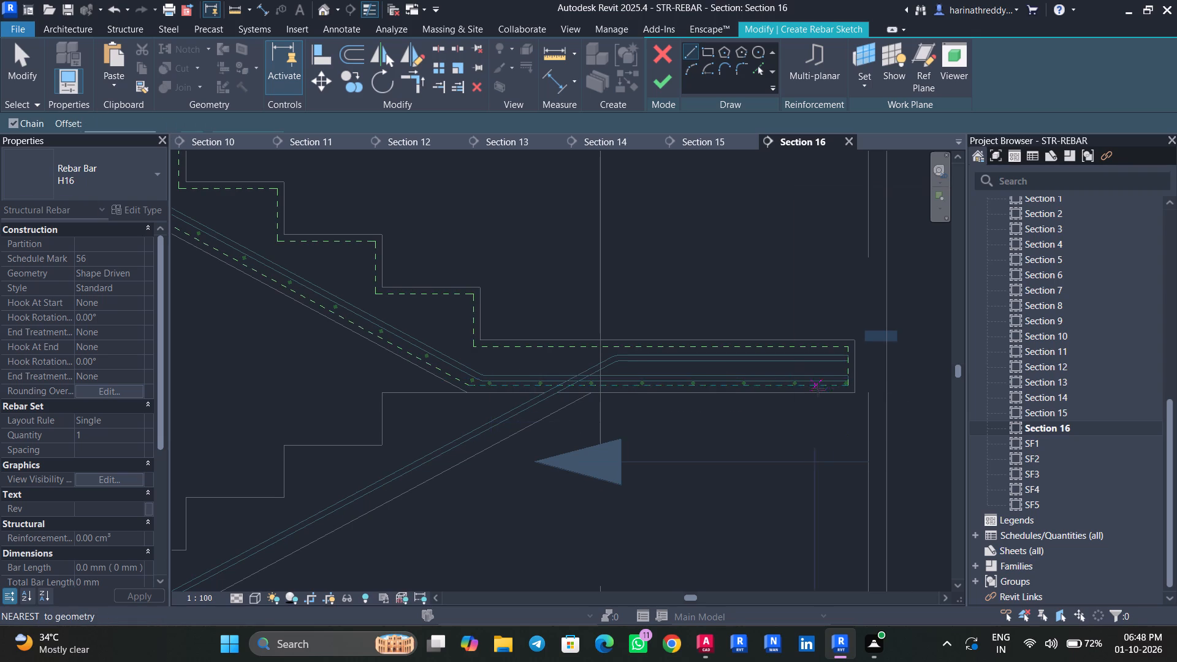
pyautogui.scroll(2, 823, 387)
pyautogui.scroll(-1, 825, 387)
pyautogui.scroll(7, 826, 387)
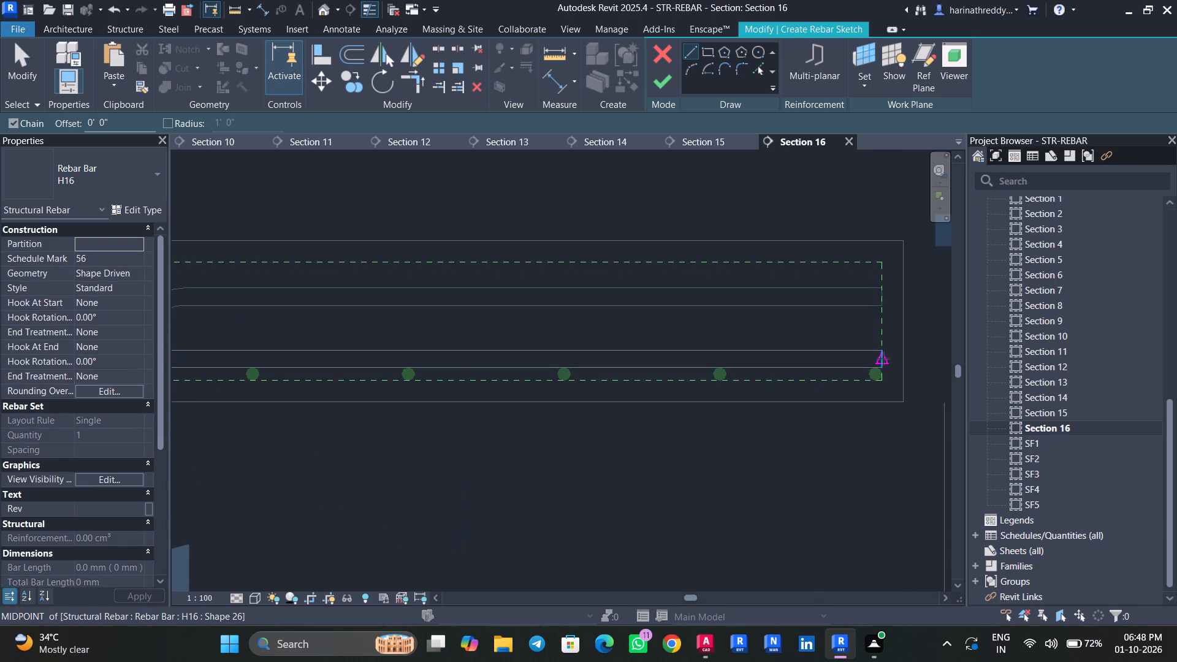
pyautogui.click(883, 359)
pyautogui.moveTo(652, 359); pyautogui.dragTo(928, 373, button='middle')
pyautogui.moveTo(580, 374); pyautogui.dragTo(809, 382, button='middle')
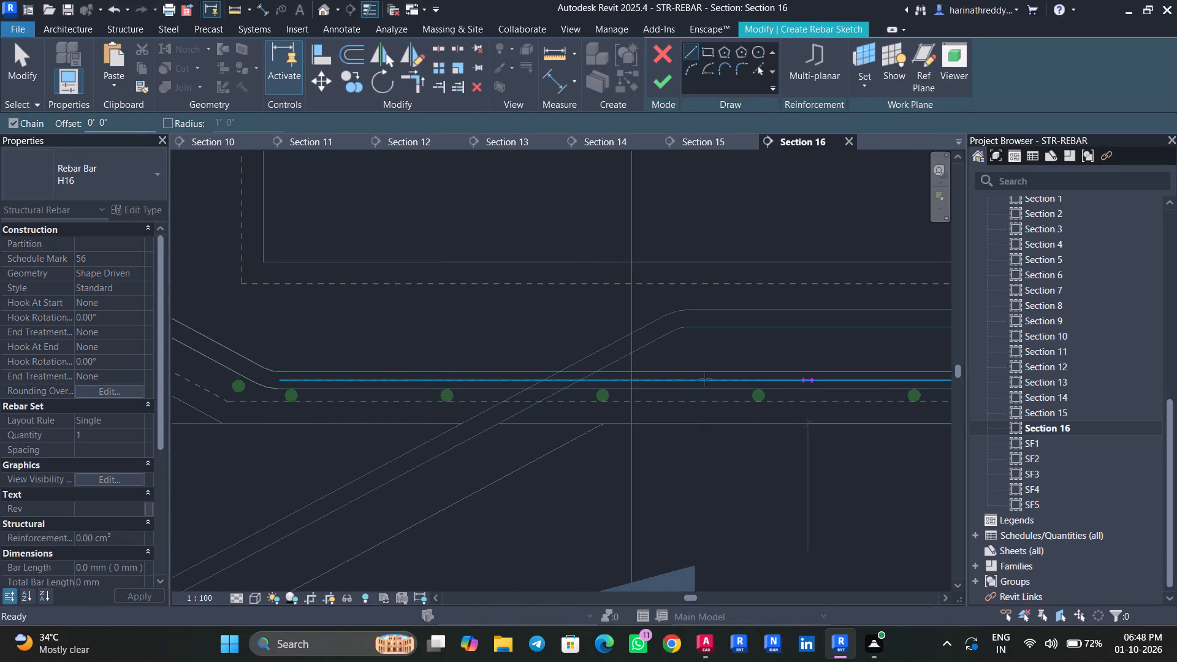
pyautogui.moveTo(594, 379); pyautogui.dragTo(713, 358, button='middle')
pyautogui.scroll(1, 714, 357)
pyautogui.scroll(-7, 714, 357)
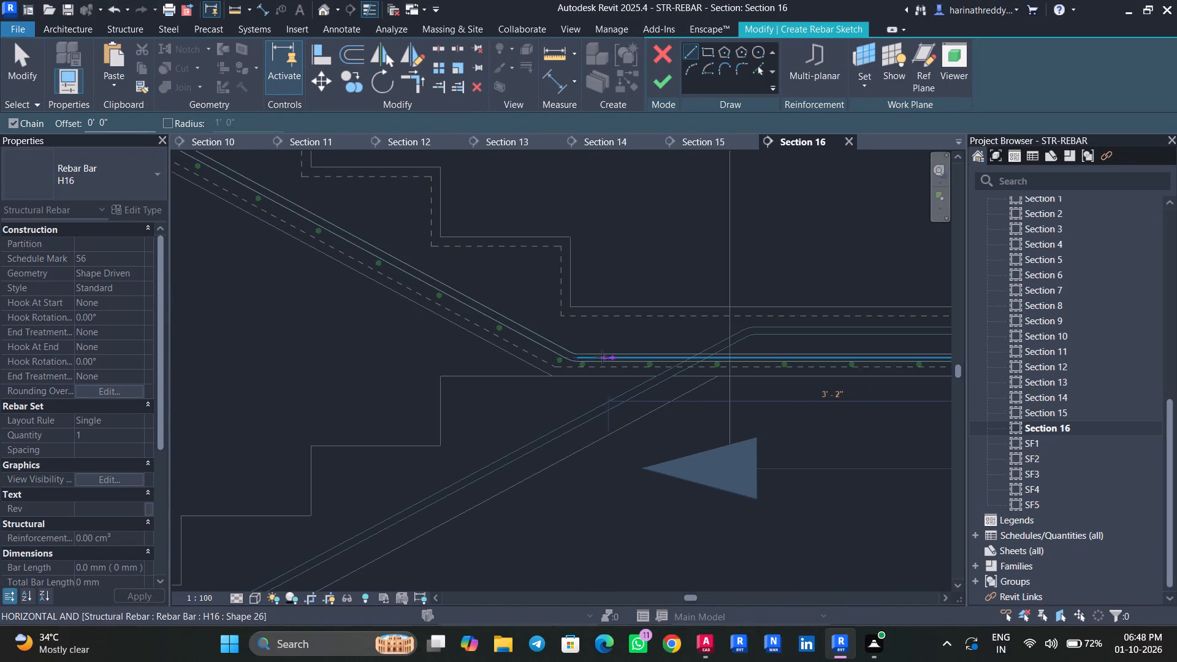
pyautogui.click(577, 356)
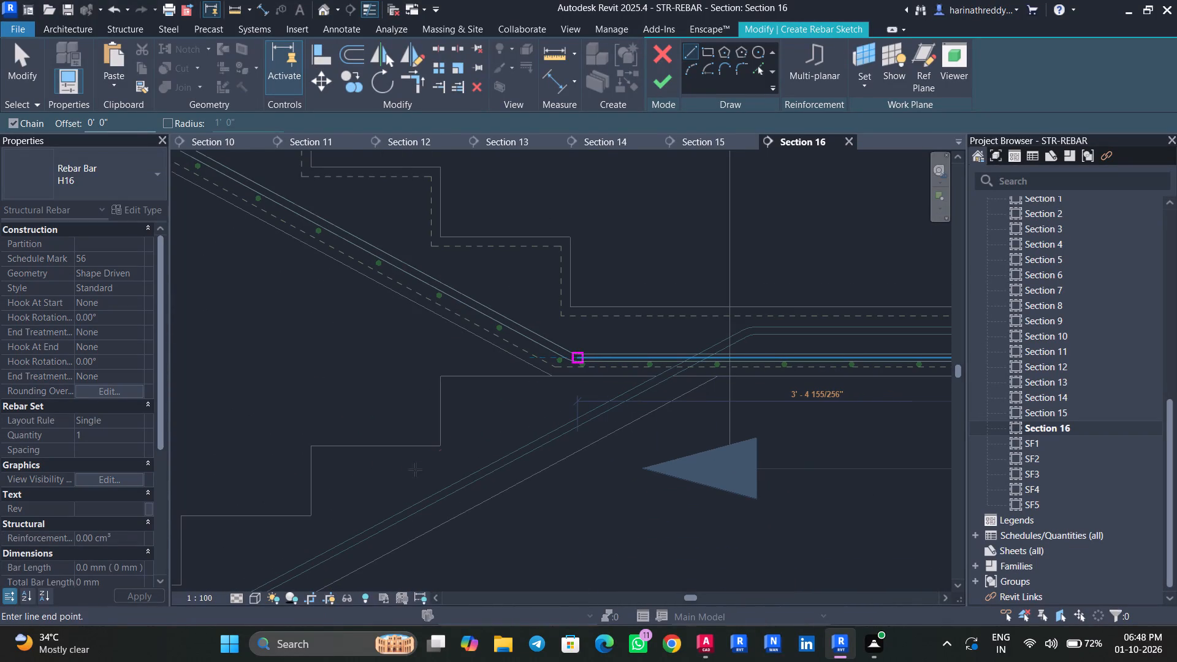
pyautogui.press('Escape')
pyautogui.press('Escape')
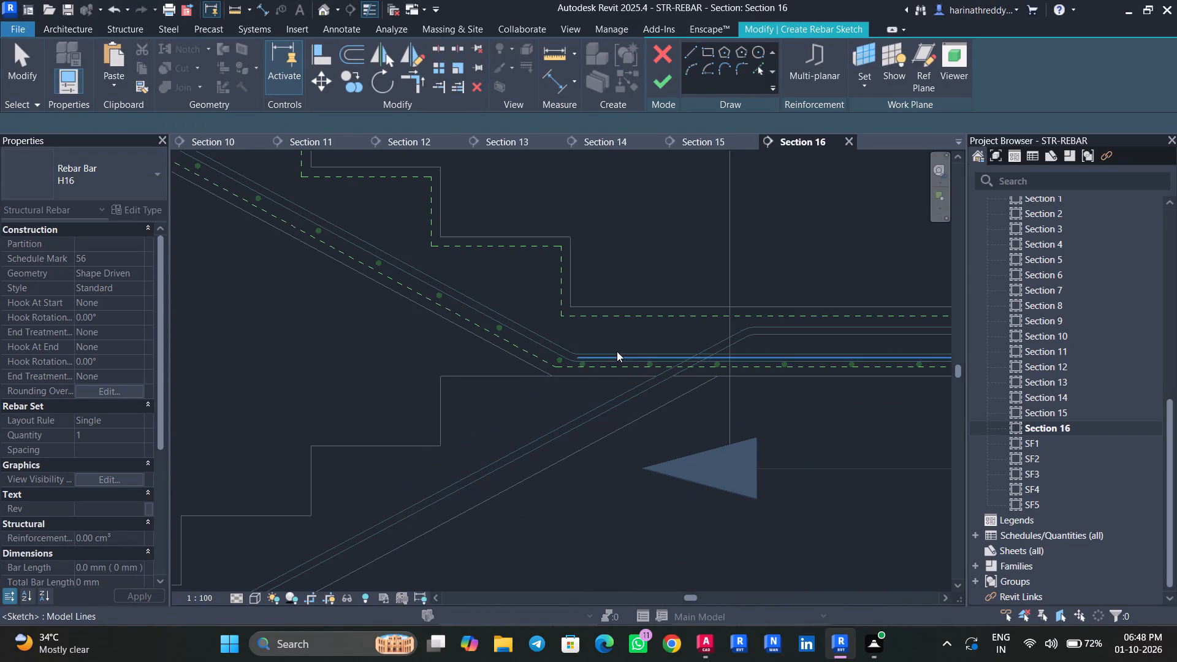
# Shorten the horizontal landing leg to about 3' 2 1/2" by pulling back its end nearest the flights.
pyautogui.click(617, 356)
pyautogui.scroll(4, 577, 354)
pyautogui.moveTo(578, 360); pyautogui.dragTo(611, 365)
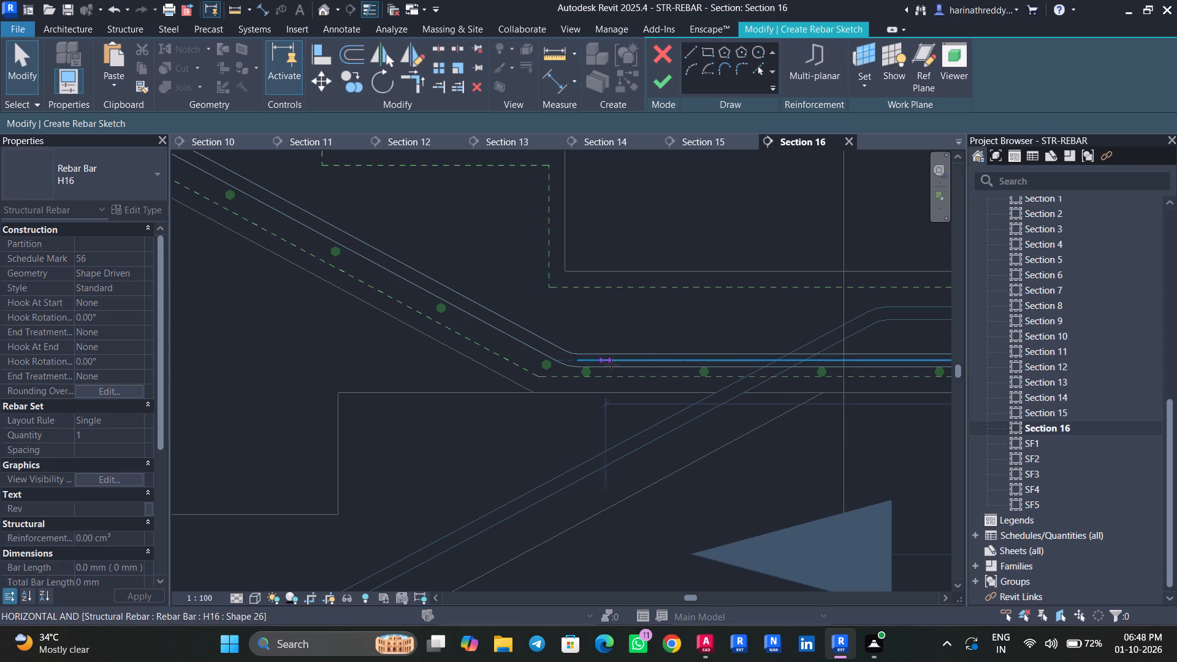
pyautogui.moveTo(611, 365); pyautogui.dragTo(619, 367)
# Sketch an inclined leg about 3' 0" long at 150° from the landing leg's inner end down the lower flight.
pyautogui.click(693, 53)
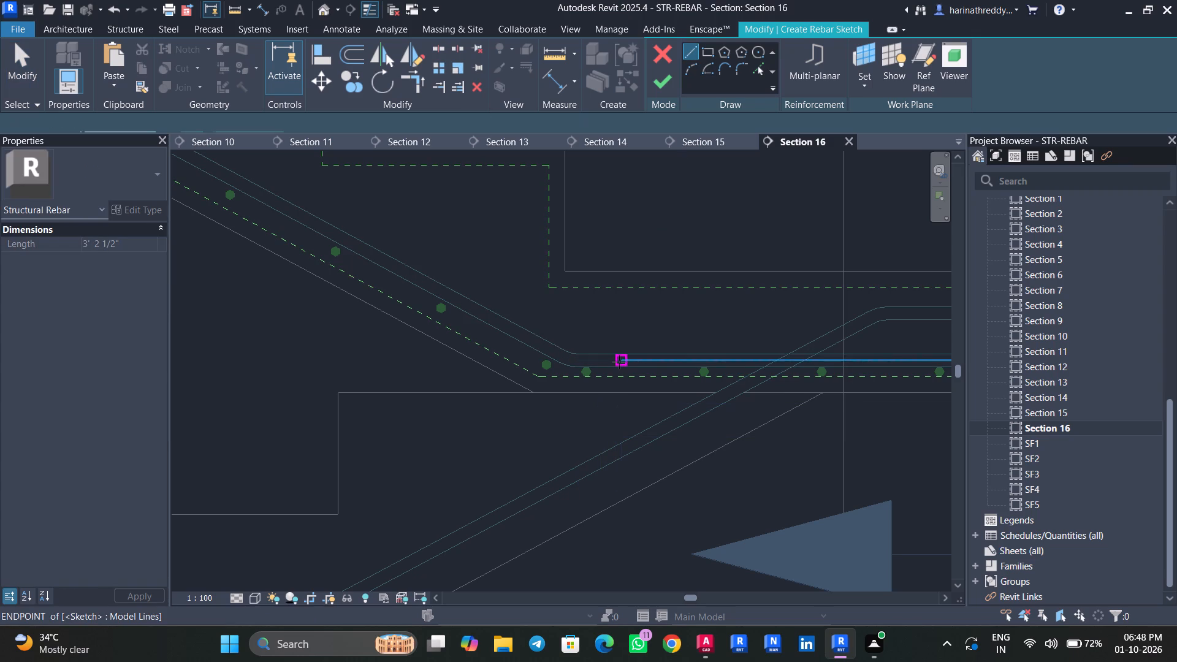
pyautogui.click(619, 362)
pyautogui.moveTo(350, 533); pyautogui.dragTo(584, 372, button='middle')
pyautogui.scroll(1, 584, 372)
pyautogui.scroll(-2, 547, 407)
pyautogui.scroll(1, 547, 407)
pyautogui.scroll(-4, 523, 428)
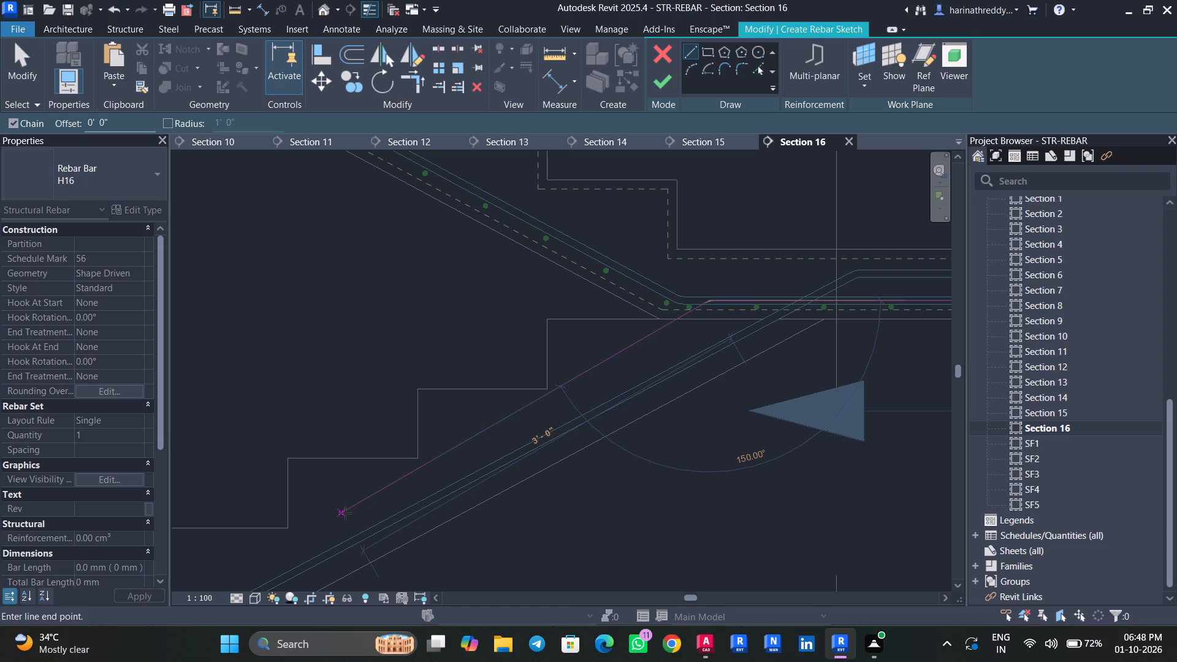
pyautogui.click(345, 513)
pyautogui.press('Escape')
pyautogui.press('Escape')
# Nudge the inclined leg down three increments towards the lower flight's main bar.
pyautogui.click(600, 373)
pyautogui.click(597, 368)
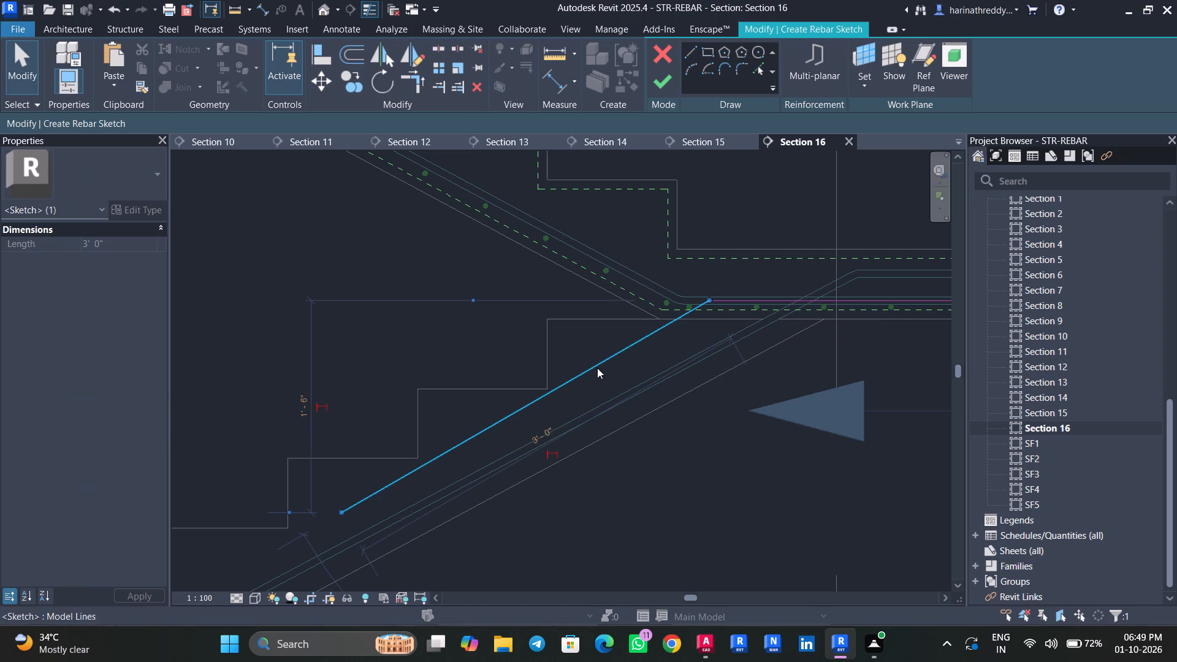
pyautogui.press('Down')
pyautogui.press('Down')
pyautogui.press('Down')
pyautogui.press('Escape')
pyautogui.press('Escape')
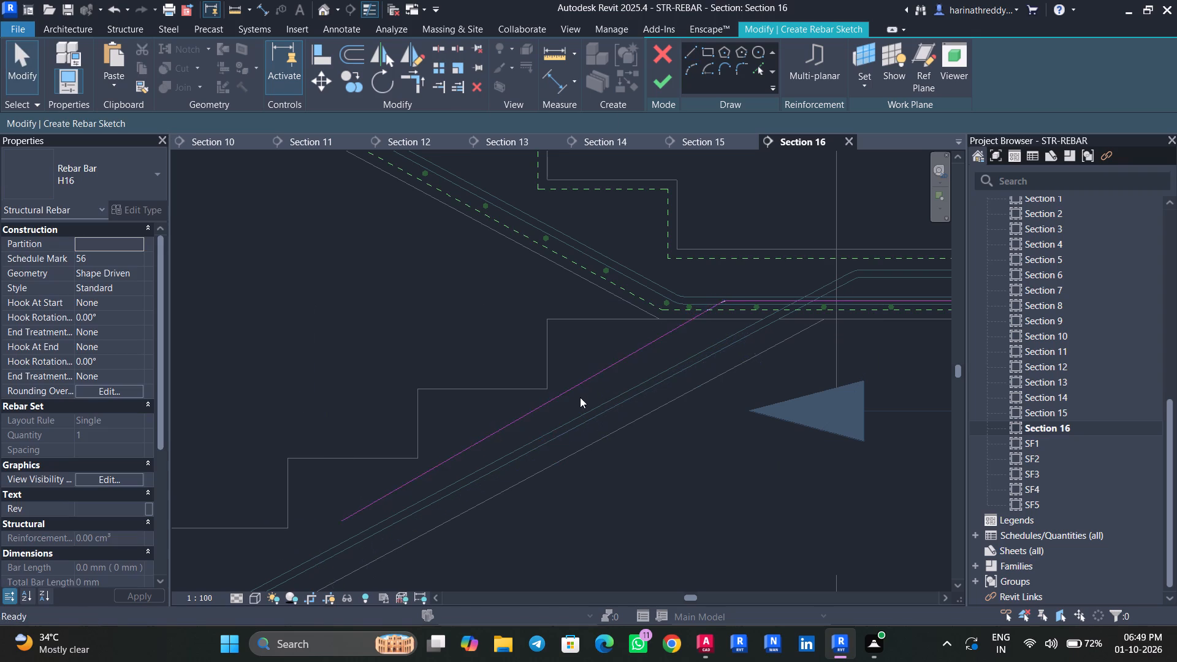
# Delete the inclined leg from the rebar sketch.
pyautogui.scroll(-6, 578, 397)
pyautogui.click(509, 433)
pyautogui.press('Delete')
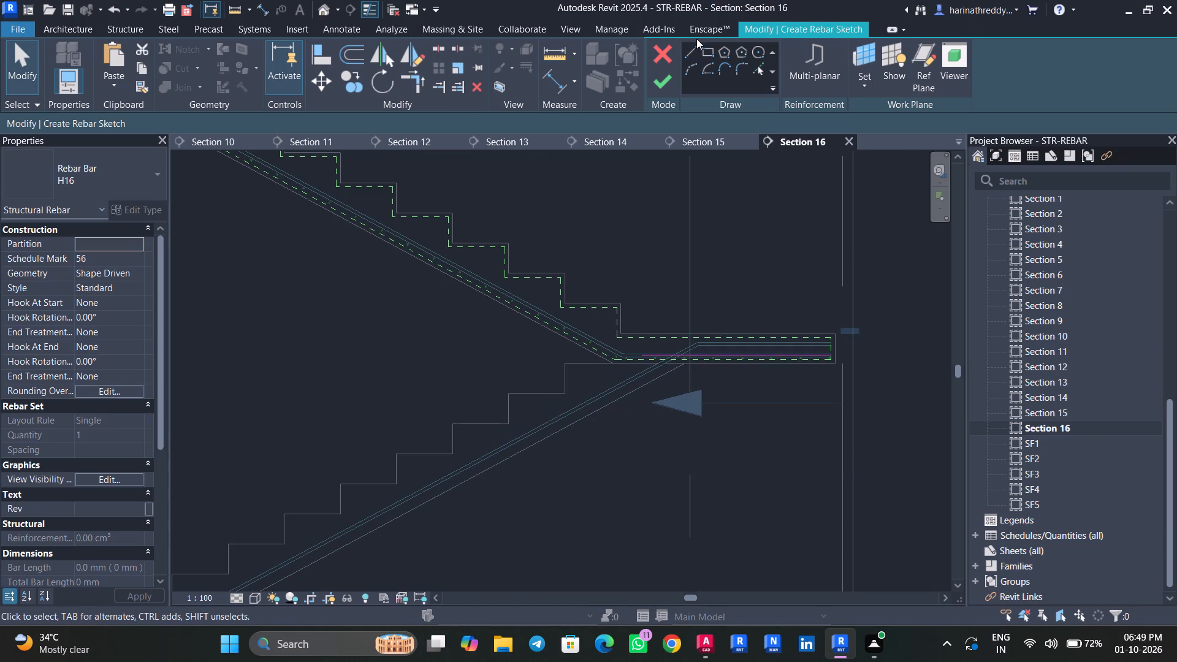
# Sketch an inclined leg about 4' 0" long at 151° from the landing leg down the lower flight and finish the rebar sketch.
pyautogui.click(686, 51)
pyautogui.click(645, 351)
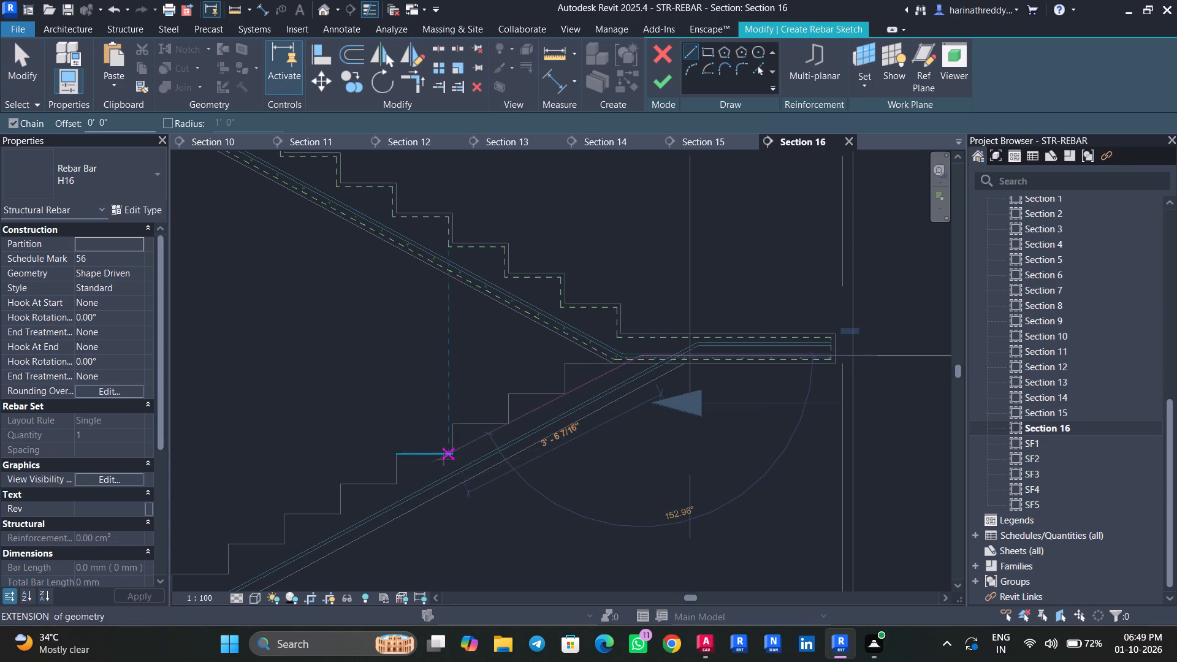
pyautogui.scroll(3, 429, 469)
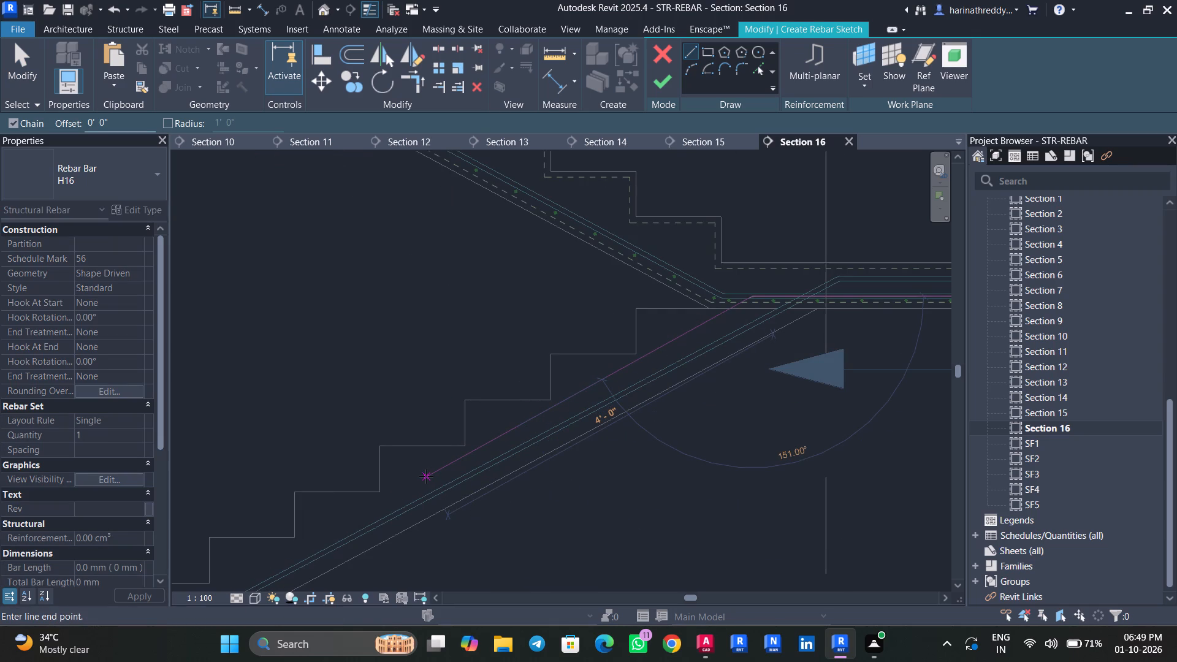
pyautogui.click(426, 476)
pyautogui.press('Escape')
pyautogui.press('Escape')
pyautogui.press('Escape')
pyautogui.press('Escape')
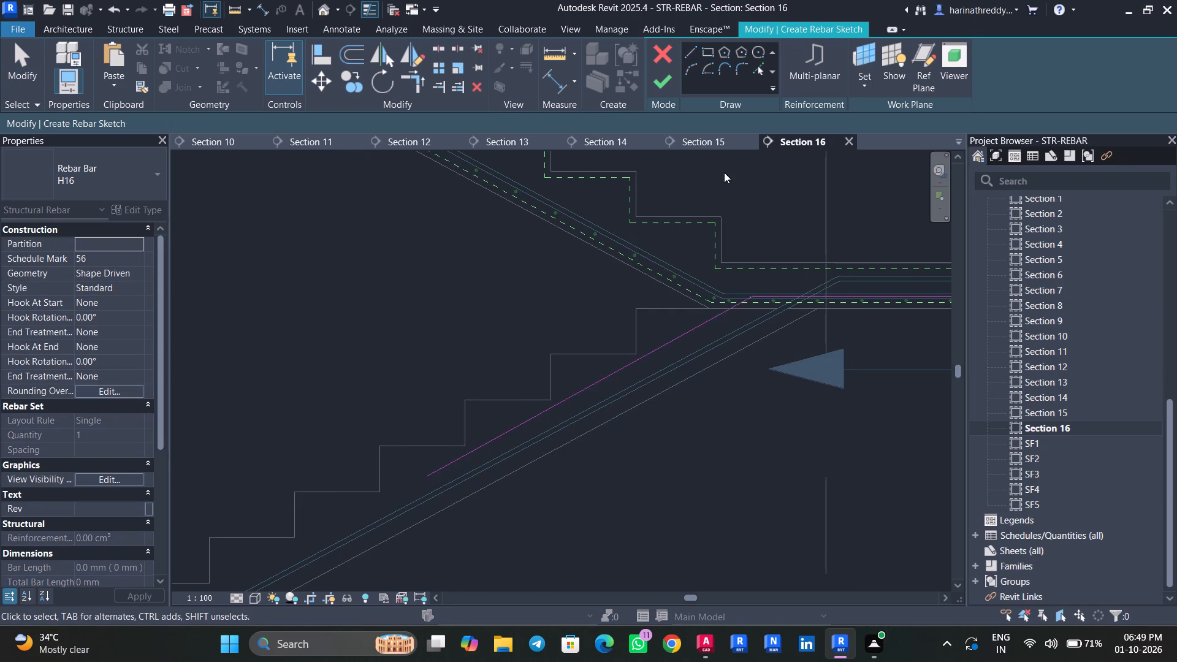
pyautogui.click(659, 87)
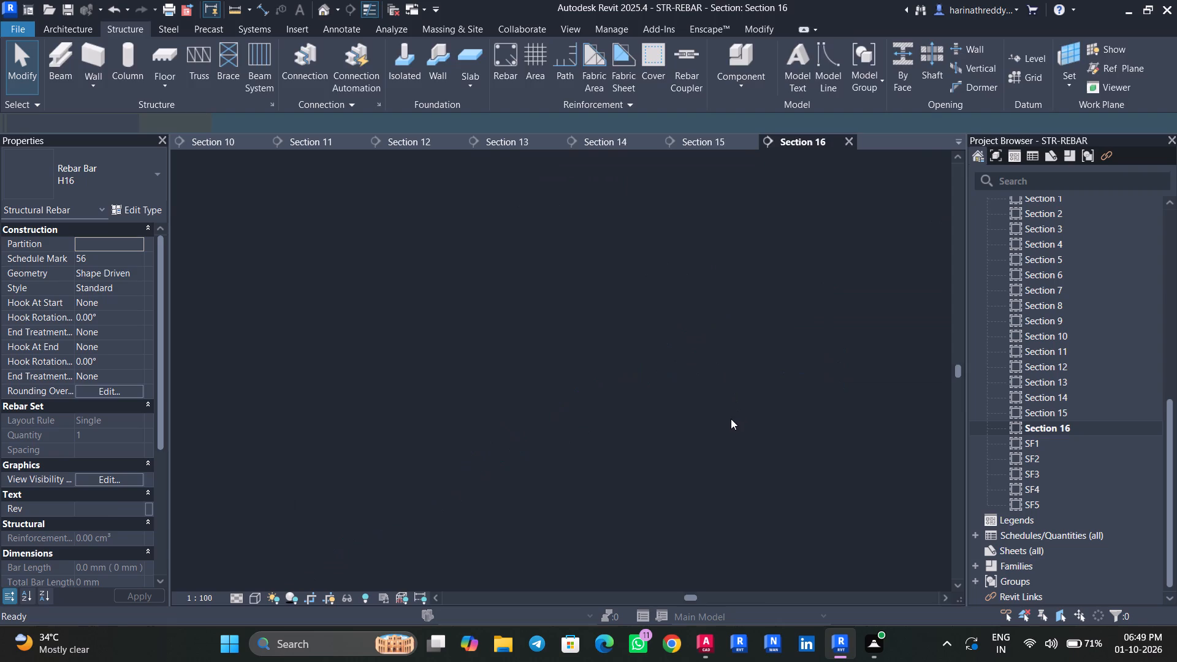
# Shift the new H16 bar's inclined segment slightly closer to the lower flight's main bar.
pyautogui.press('Escape')
pyautogui.press('Escape')
pyautogui.click(622, 372)
pyautogui.scroll(4, 622, 372)
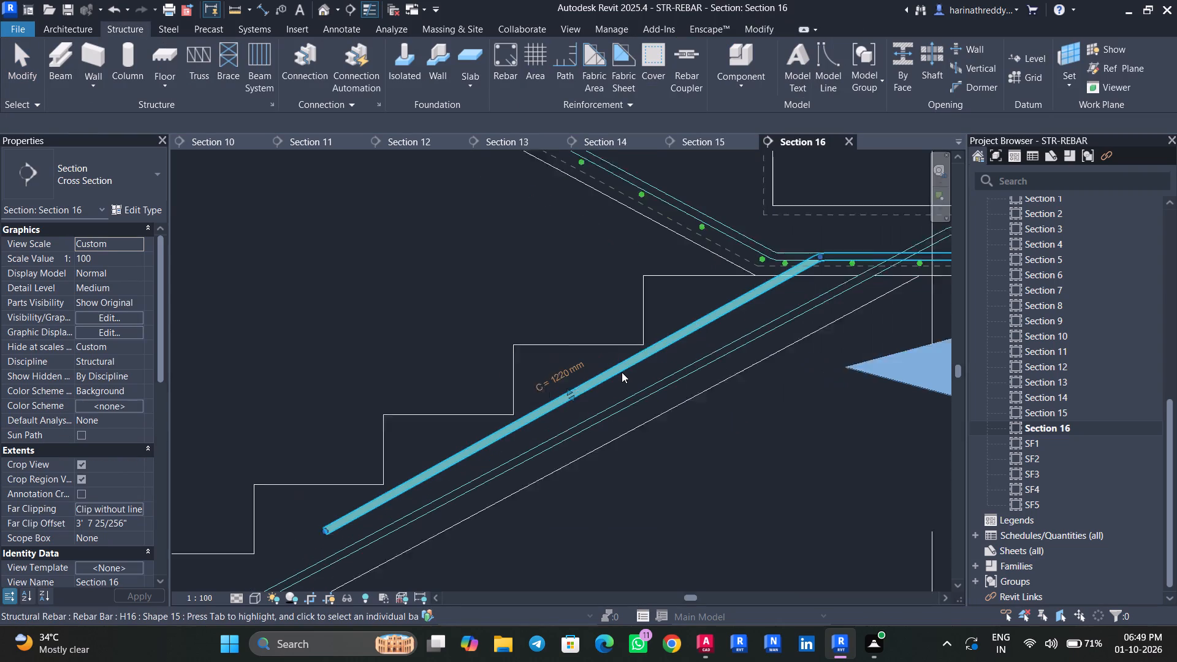
pyautogui.moveTo(566, 400); pyautogui.dragTo(571, 406)
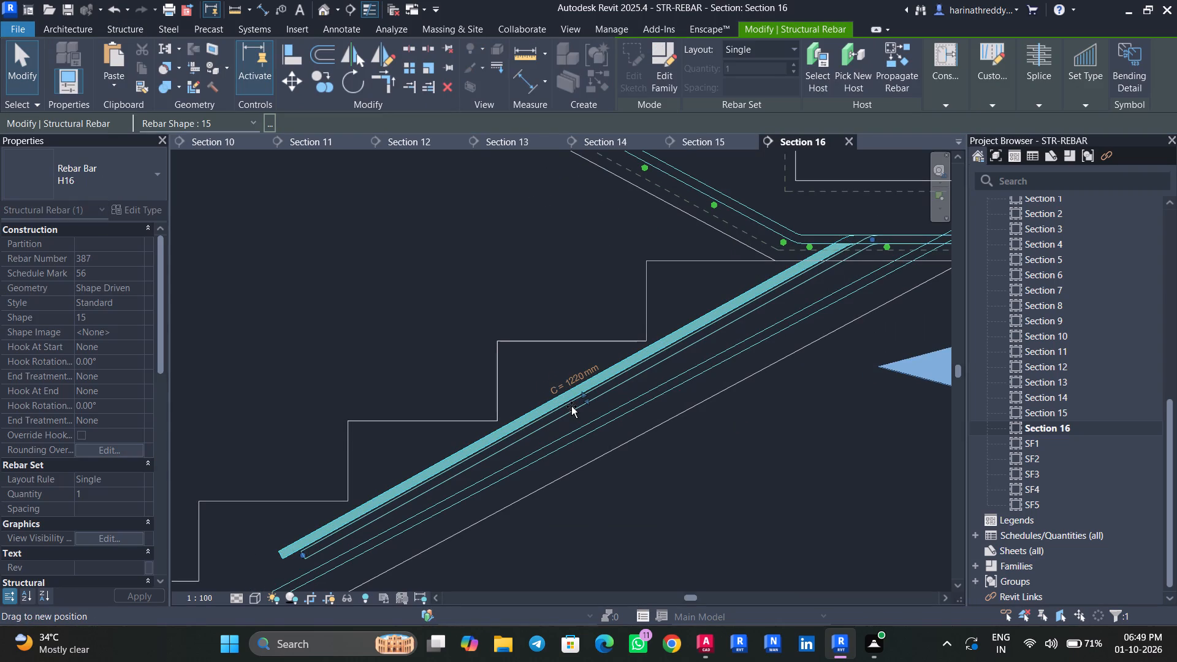
pyautogui.moveTo(571, 406); pyautogui.dragTo(570, 406)
pyautogui.press('Escape')
pyautogui.press('Escape')
pyautogui.scroll(-7, 849, 412)
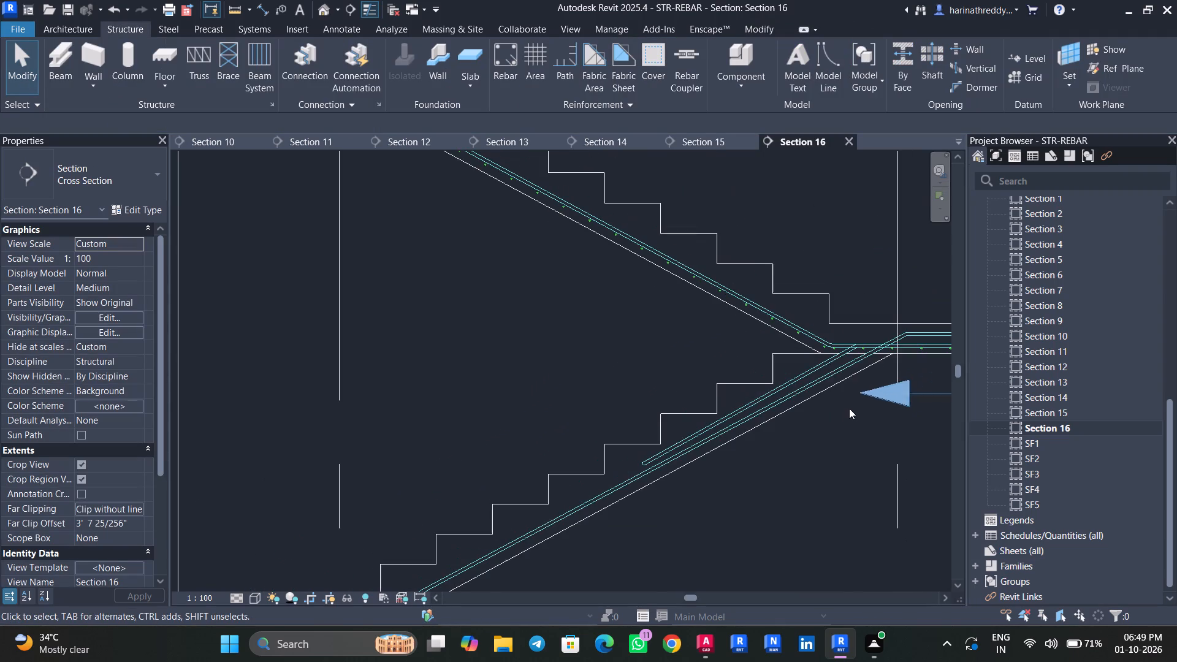
# Select all H16 rebar instances and set them to show unobscured in the {3D} view.
pyautogui.click(824, 363)
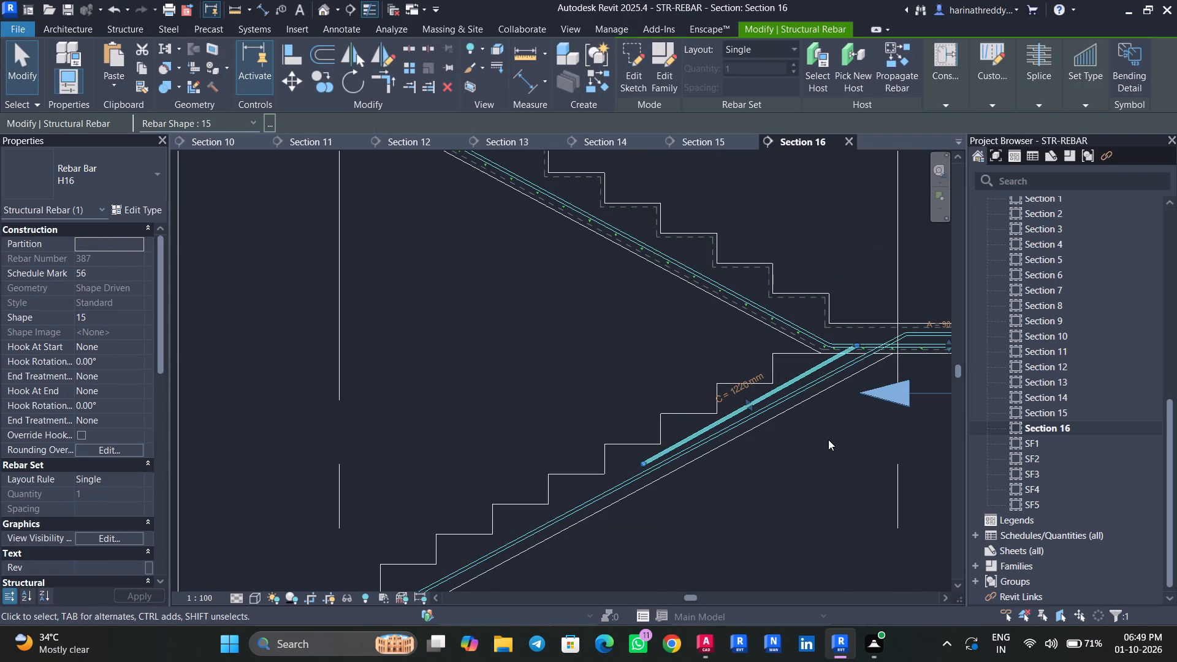
pyautogui.scroll(5, 745, 401)
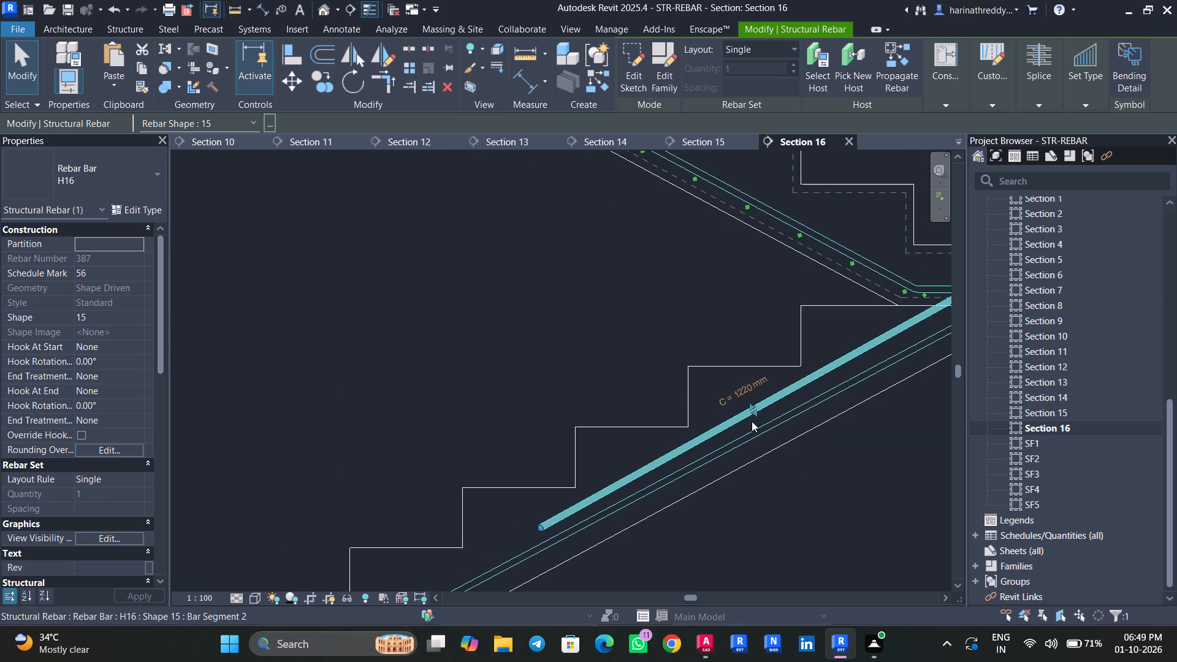
pyautogui.scroll(-4, 780, 438)
pyautogui.moveTo(868, 440); pyautogui.dragTo(783, 432, button='middle')
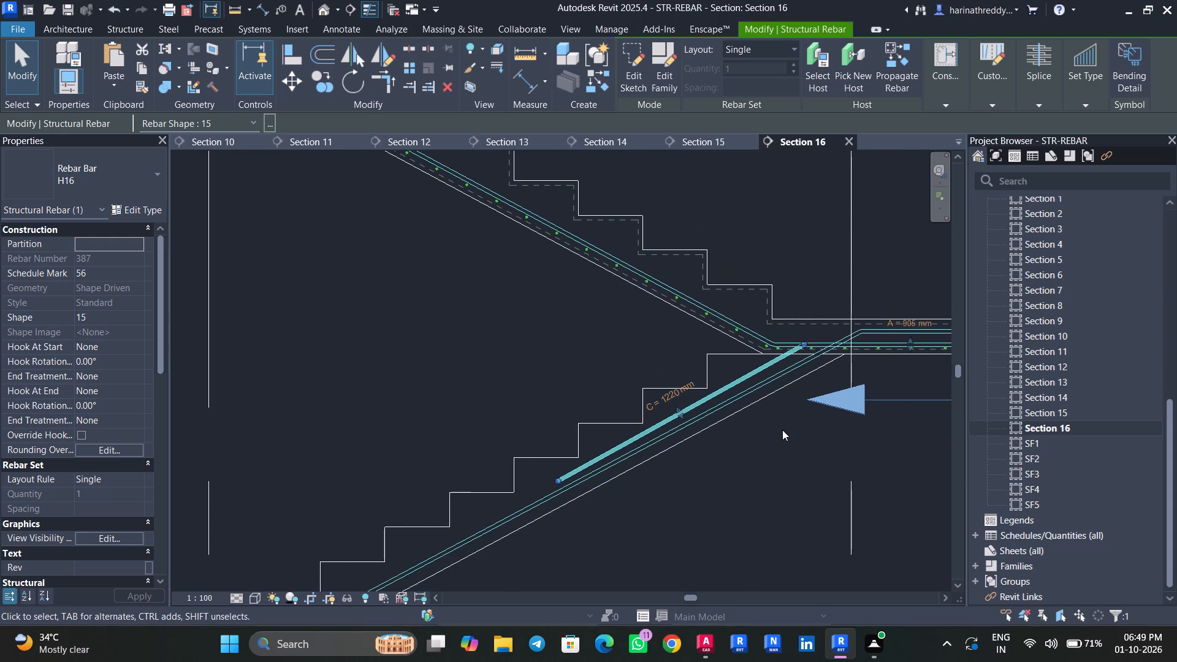
pyautogui.write('SA')
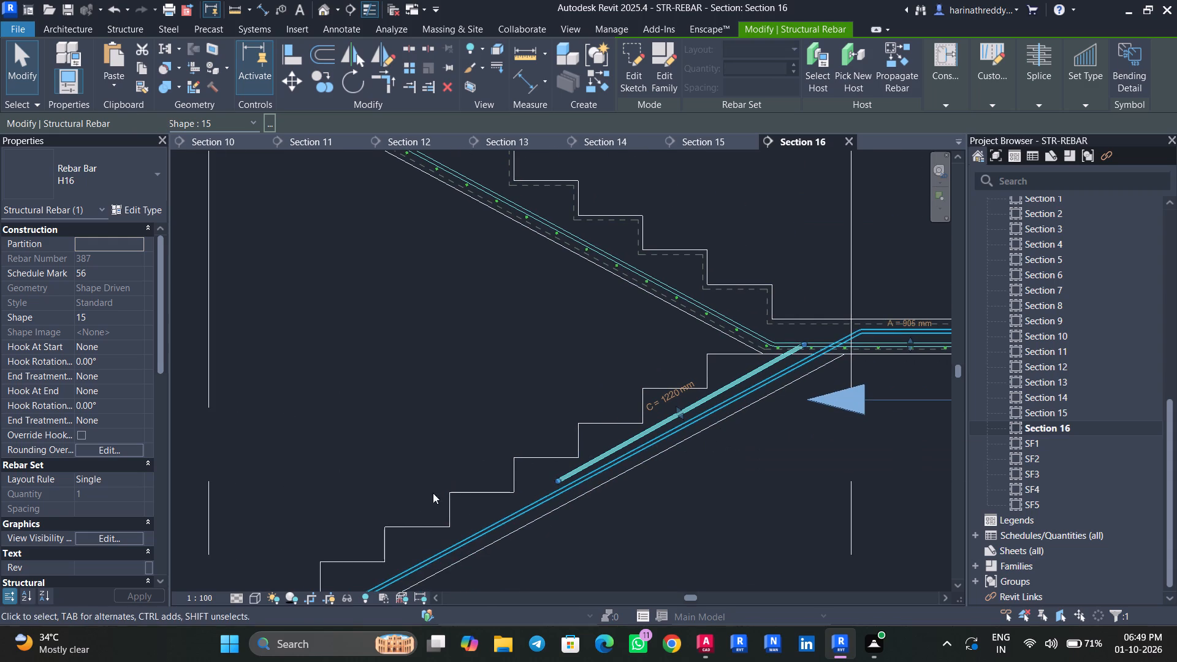
pyautogui.click(123, 536)
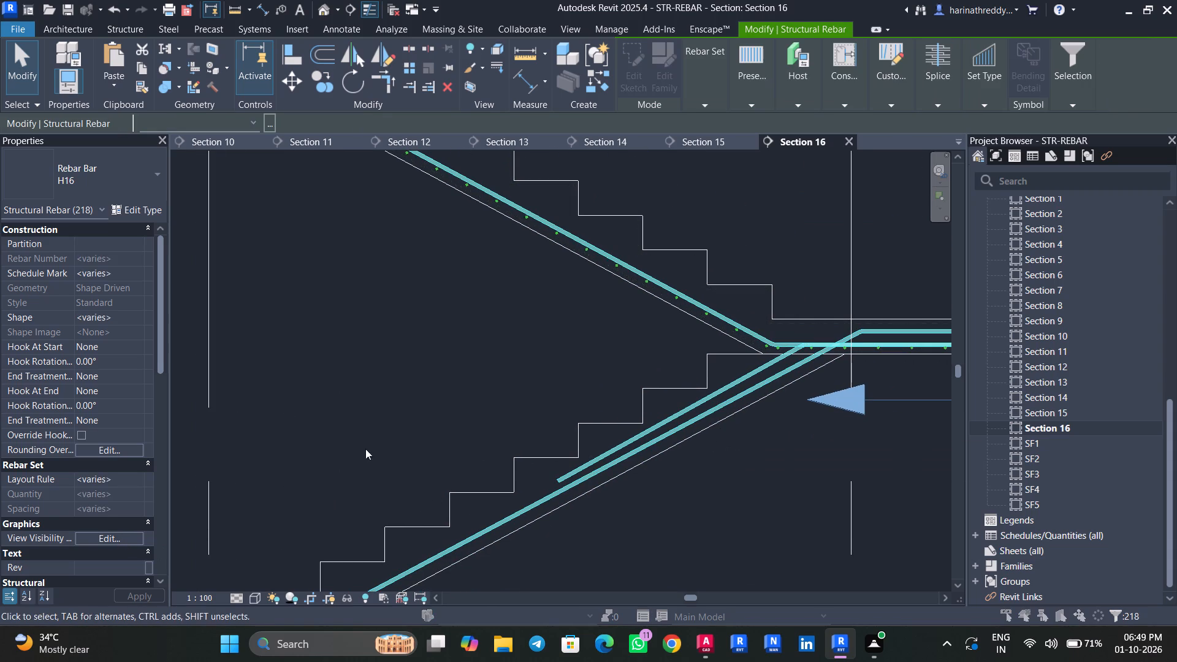
pyautogui.click(717, 289)
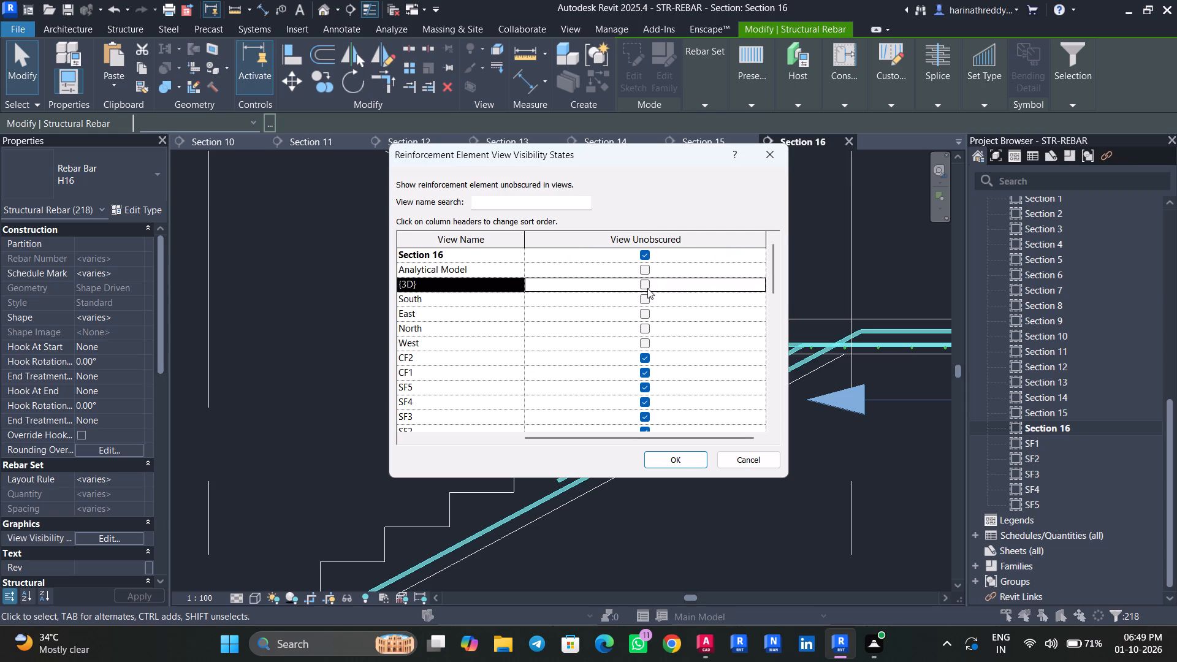
pyautogui.click(646, 286)
pyautogui.click(656, 466)
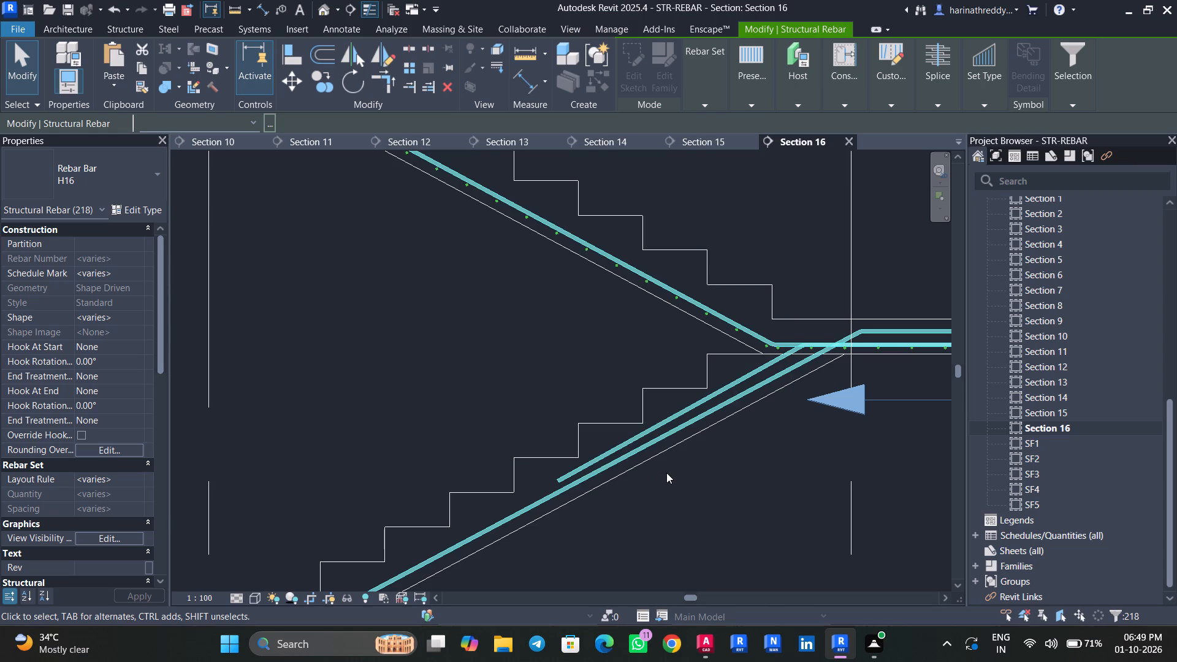
pyautogui.scroll(-8, 666, 473)
pyautogui.moveTo(673, 479); pyautogui.dragTo(707, 424, button='middle')
pyautogui.press('Escape')
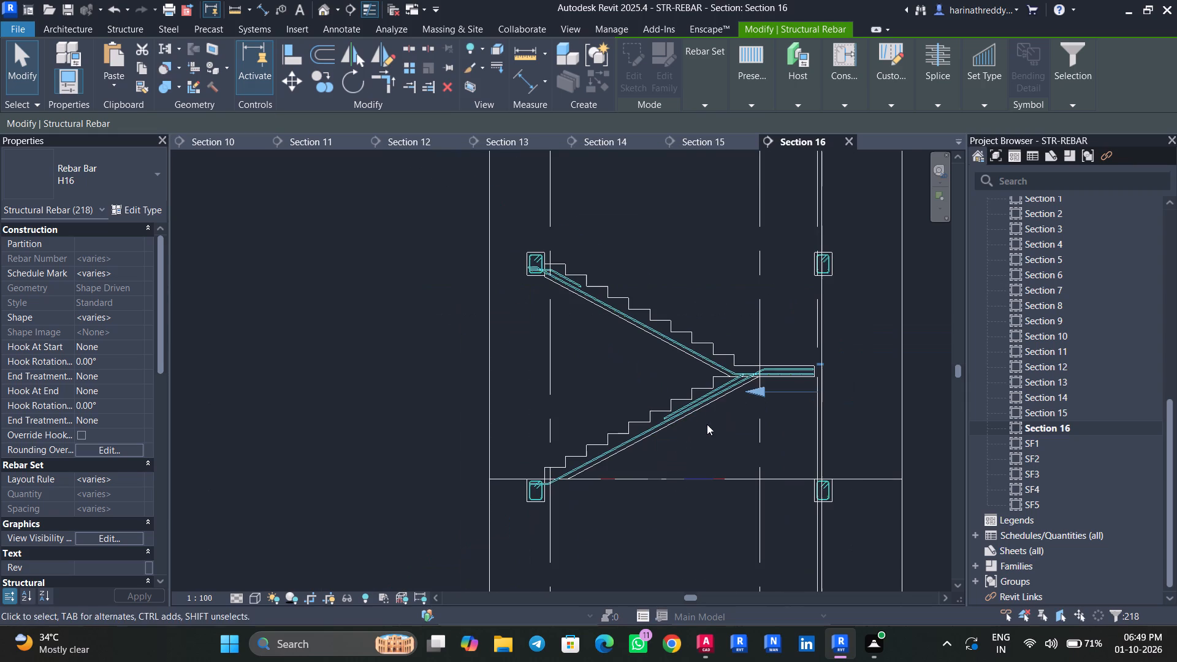
pyautogui.press('Escape')
pyautogui.press('Escape')
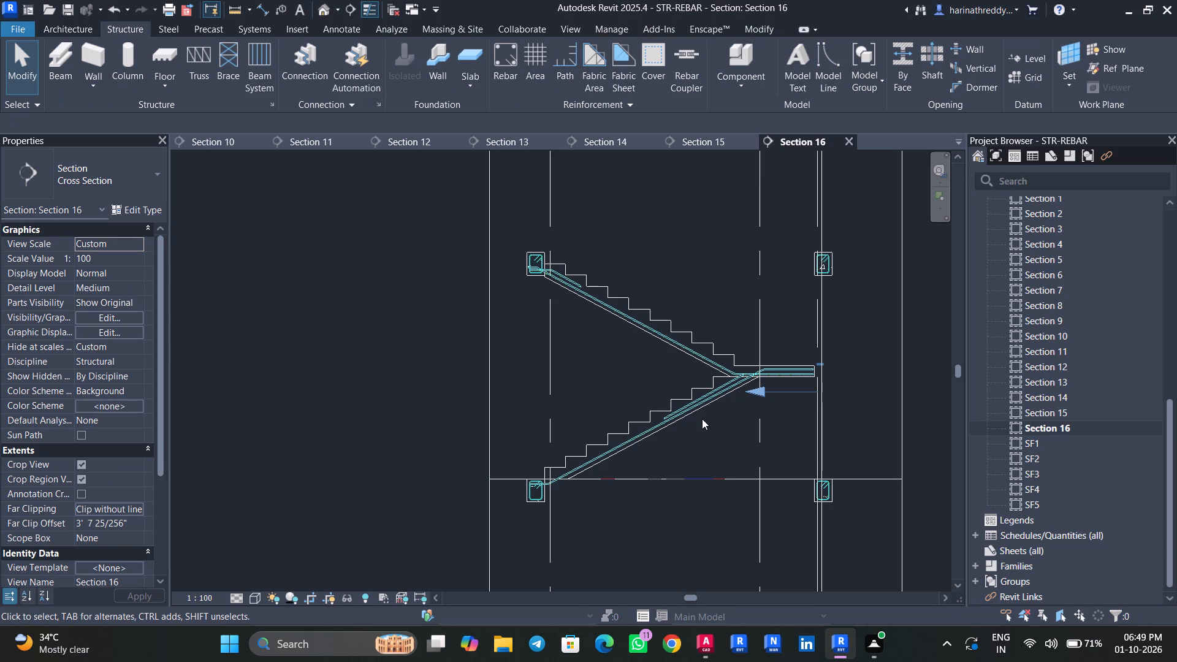
# In the 3D view, shorten the distribution extent of the lower flight's full-length H16 rebar set to the lower flight's width.
pyautogui.scroll(5, 774, 383)
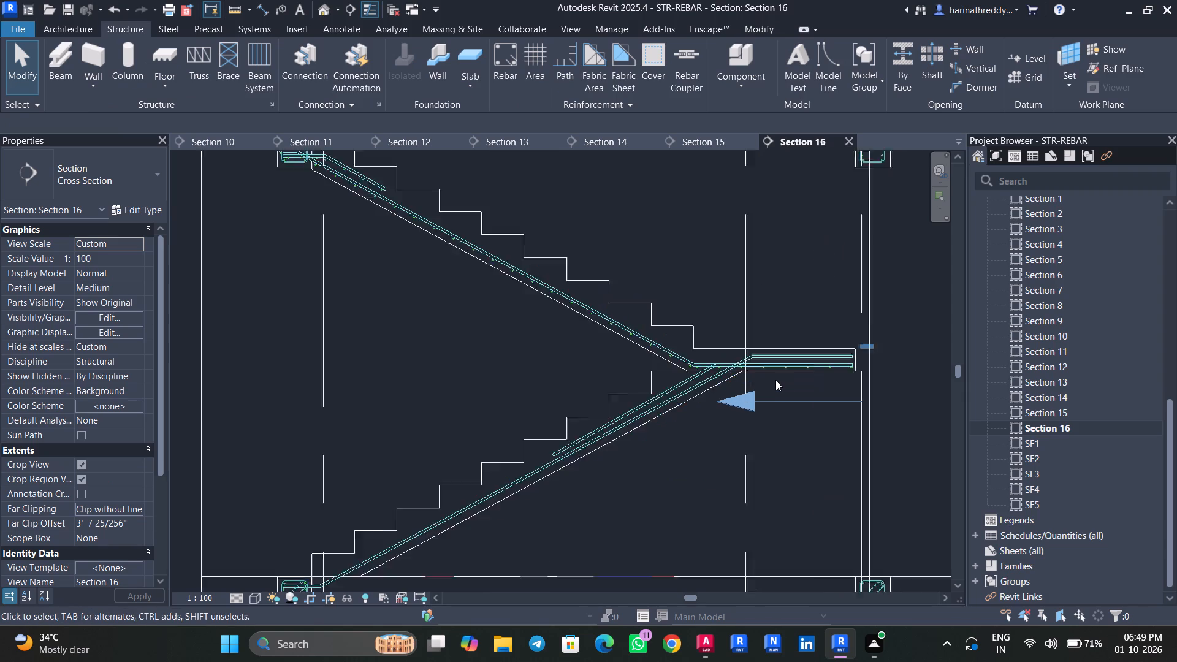
pyautogui.scroll(6, 775, 380)
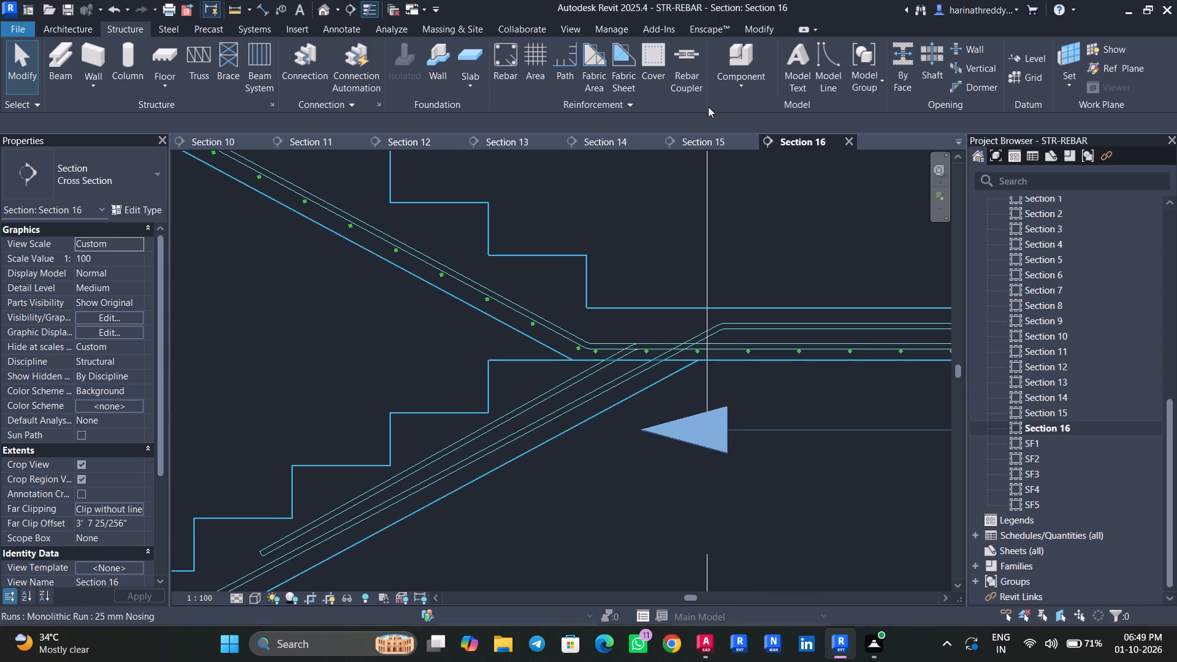
pyautogui.click(325, 10)
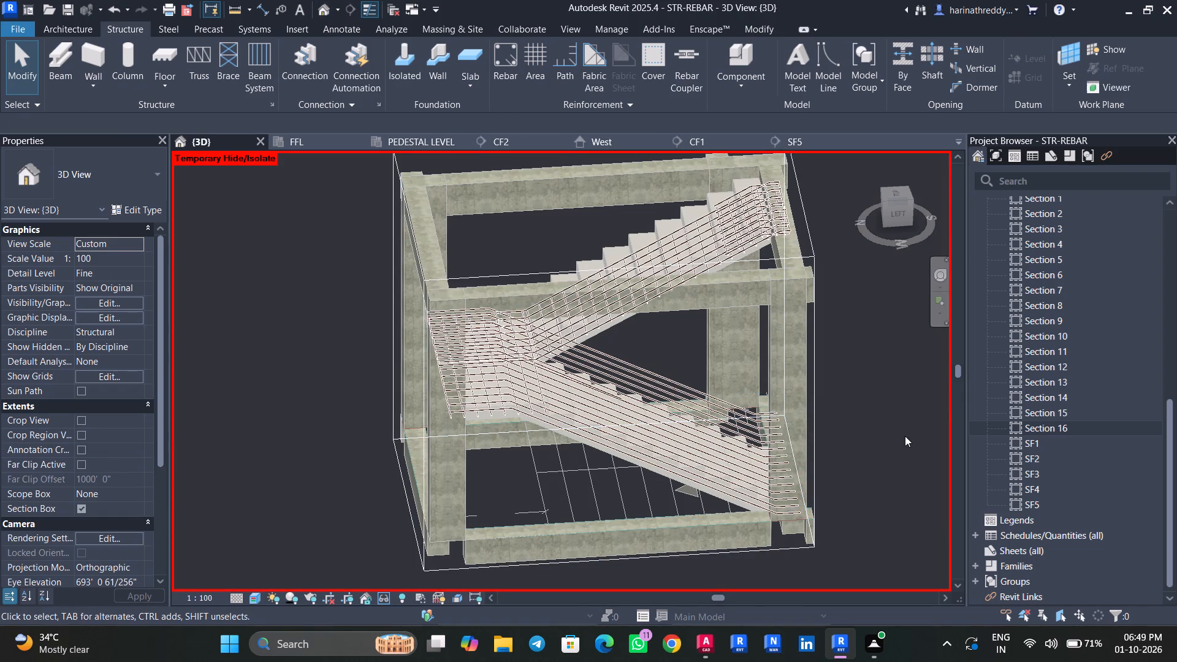
pyautogui.keyDown('shift'); pyautogui.moveTo(888, 436); pyautogui.dragTo(701, 449, button='middle'); pyautogui.keyUp('shift')
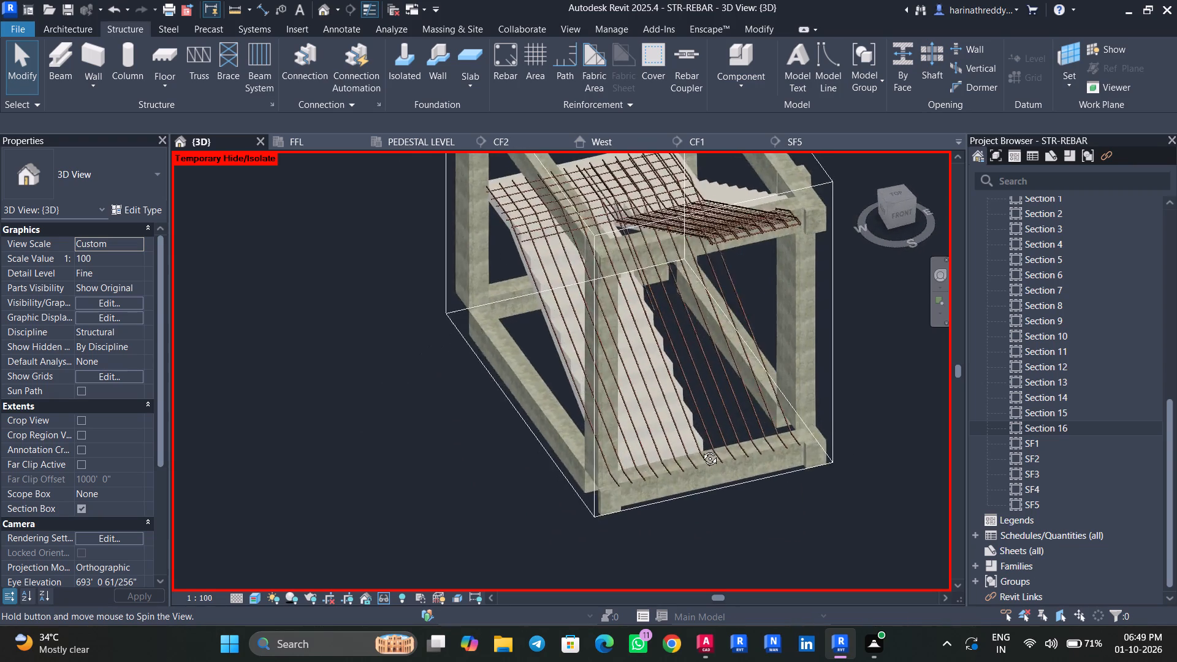
pyautogui.keyDown('shift'); pyautogui.moveTo(701, 449); pyautogui.dragTo(693, 449, button='middle'); pyautogui.keyUp('shift')
pyautogui.click(724, 382)
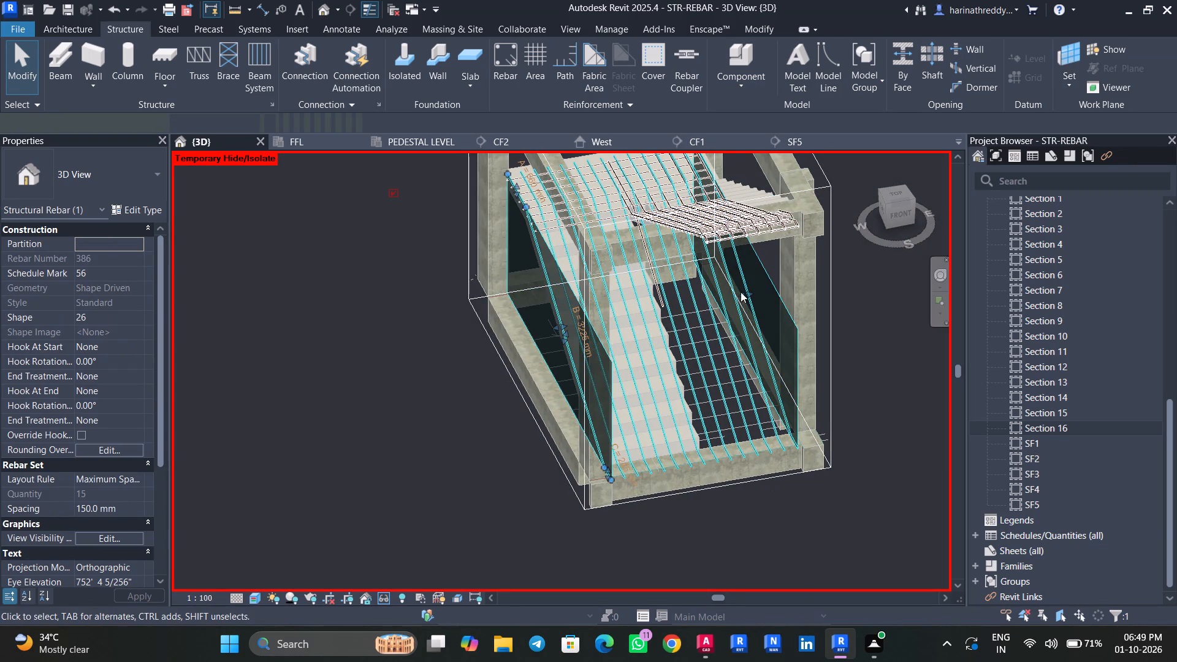
pyautogui.moveTo(741, 293); pyautogui.dragTo(657, 314)
pyautogui.keyDown('shift'); pyautogui.moveTo(782, 497); pyautogui.dragTo(712, 485, button='middle'); pyautogui.keyUp('shift')
pyautogui.press('Escape')
pyautogui.press('Escape')
# Examine the single H16 cranked bar at the landing and lower flight in 3D, including from above.
pyautogui.keyDown('shift'); pyautogui.moveTo(581, 520); pyautogui.dragTo(643, 541, button='middle'); pyautogui.keyUp('shift')
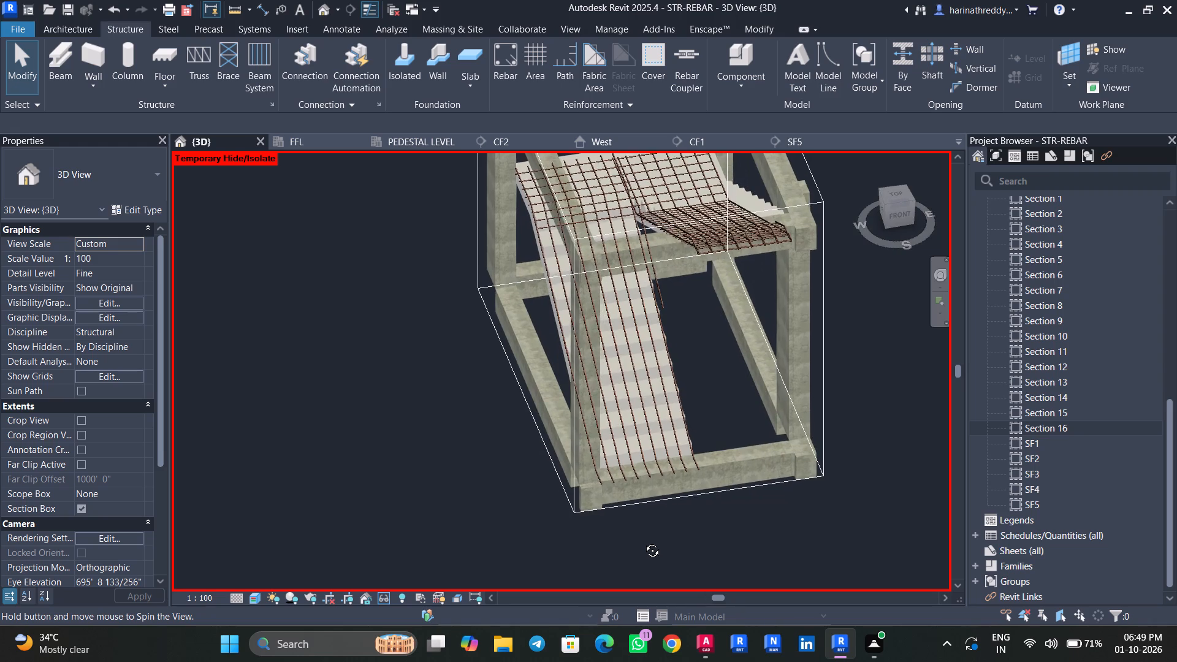
pyautogui.keyDown('shift'); pyautogui.moveTo(643, 541); pyautogui.dragTo(633, 508, button='middle'); pyautogui.keyUp('shift')
pyautogui.scroll(10, 661, 210)
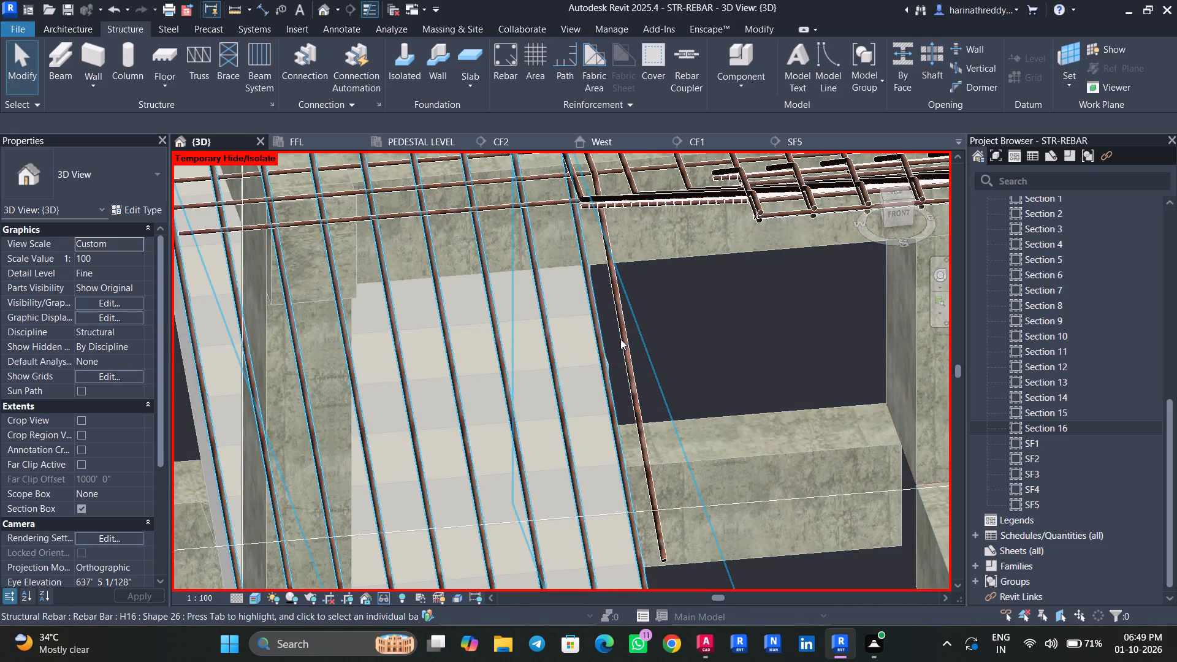
pyautogui.click(620, 339)
pyautogui.scroll(1, 620, 341)
pyautogui.scroll(-8, 620, 341)
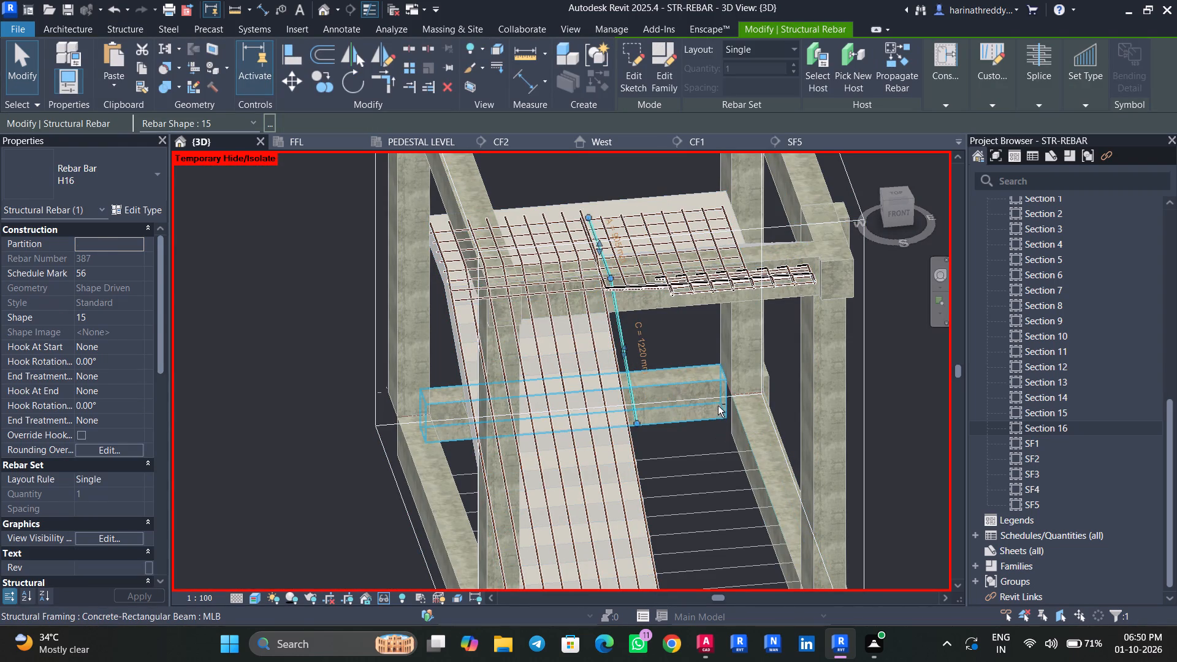
pyautogui.keyDown('shift'); pyautogui.moveTo(715, 406); pyautogui.dragTo(524, 539, button='middle'); pyautogui.keyUp('shift')
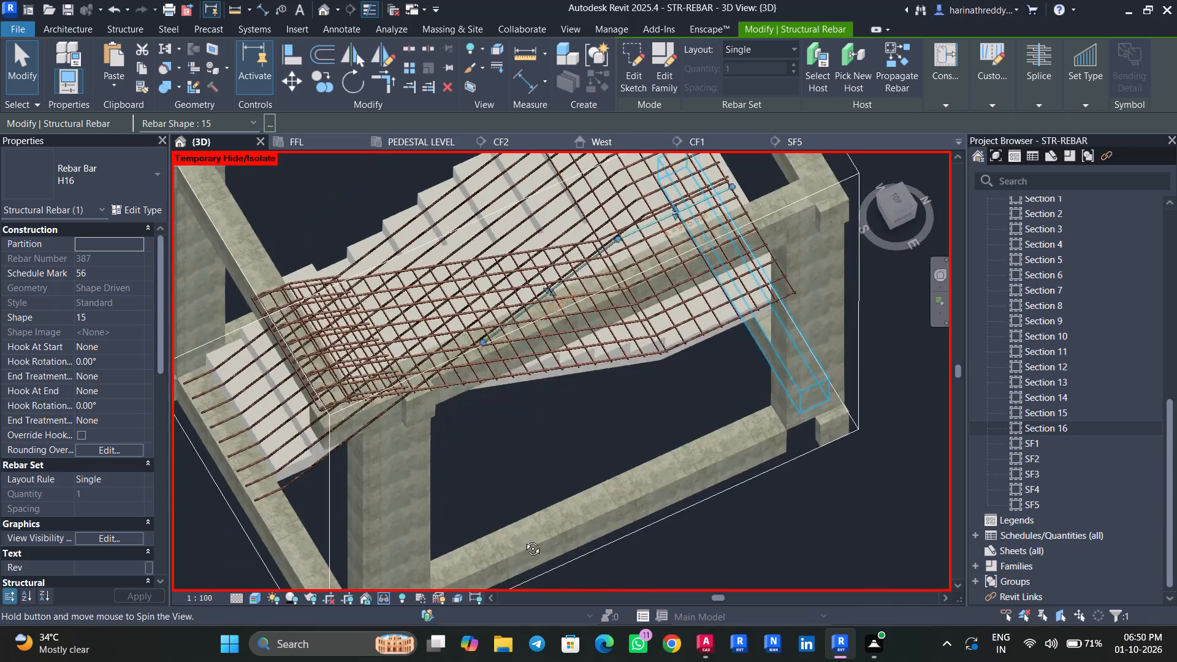
pyautogui.keyDown('shift'); pyautogui.moveTo(524, 539); pyautogui.dragTo(486, 525, button='middle'); pyautogui.keyUp('shift')
pyautogui.keyDown('shift'); pyautogui.moveTo(880, 414); pyautogui.dragTo(714, 496, button='middle'); pyautogui.keyUp('shift')
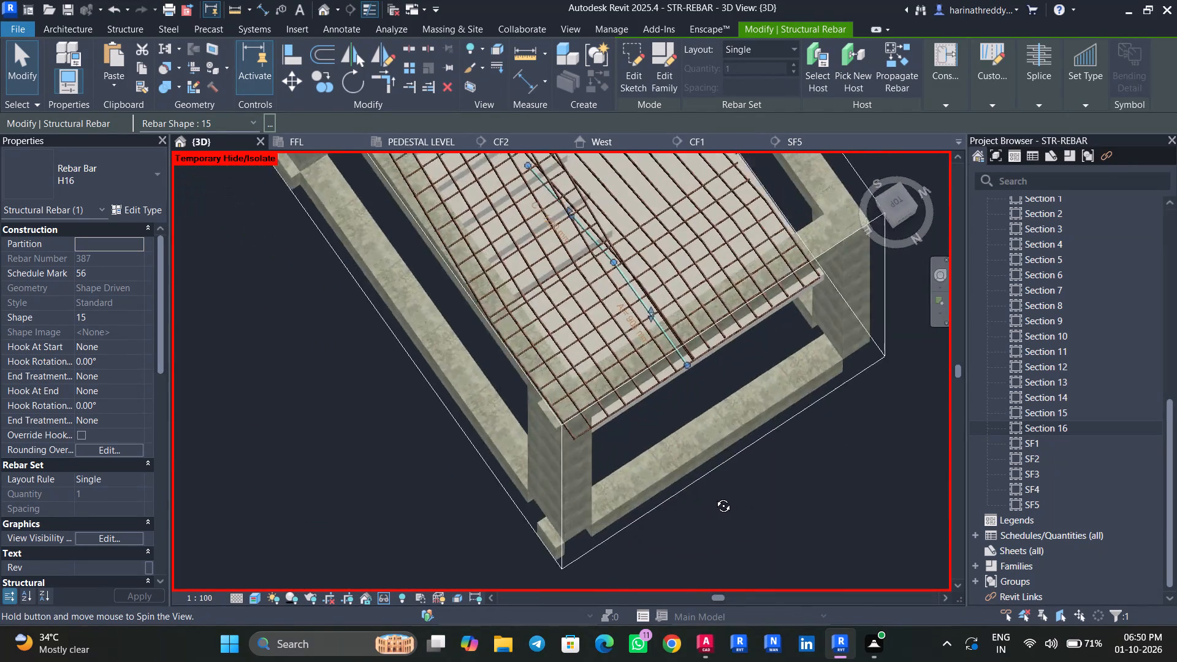
pyautogui.keyDown('shift'); pyautogui.moveTo(714, 496); pyautogui.dragTo(639, 536, button='middle'); pyautogui.keyUp('shift')
pyautogui.keyDown('shift'); pyautogui.scroll(1, 639, 536); pyautogui.keyUp('shift')
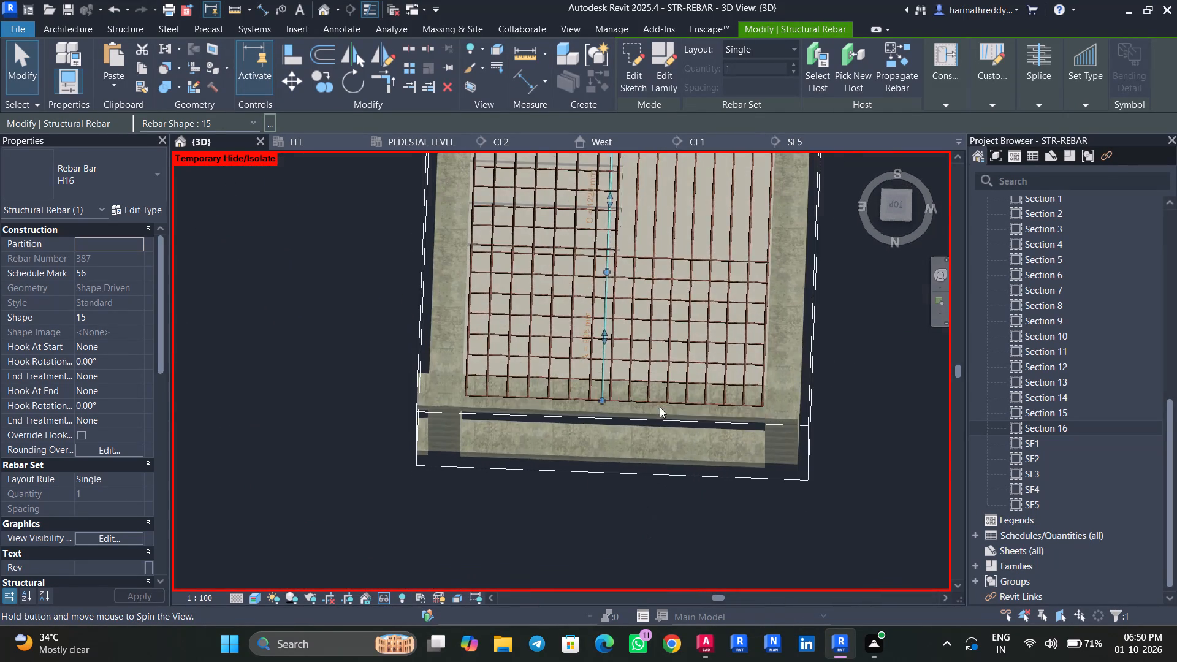
pyautogui.scroll(-5, 653, 276)
pyautogui.moveTo(672, 215); pyautogui.dragTo(626, 427, button='middle')
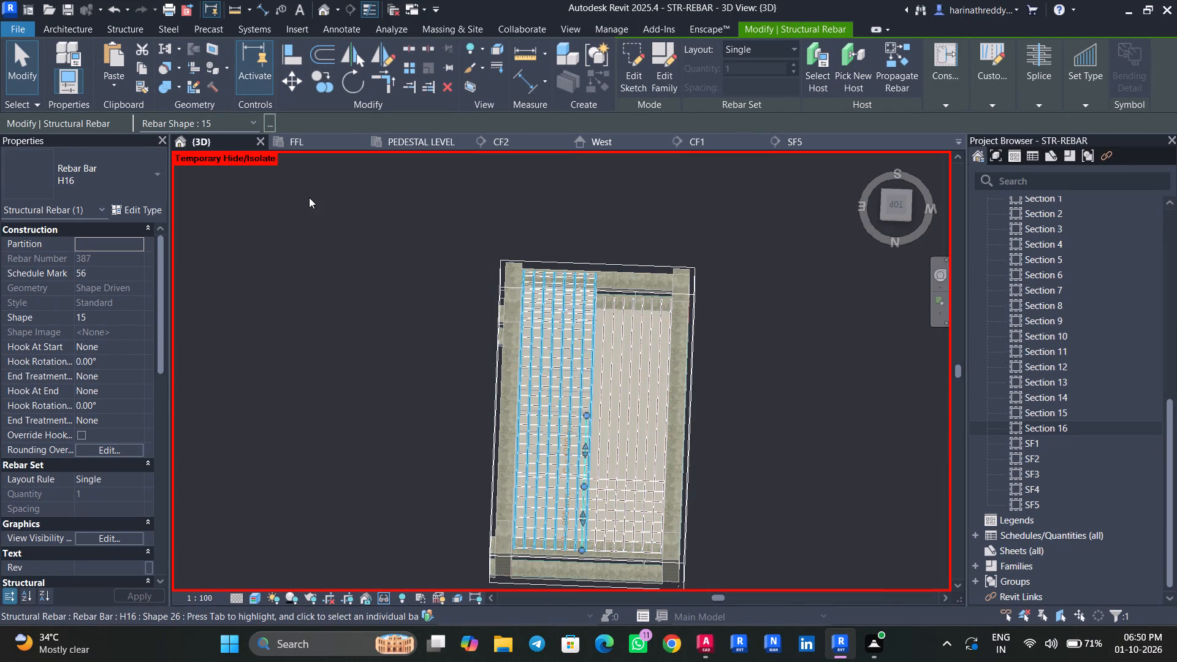
pyautogui.press('Escape')
pyautogui.press('Escape')
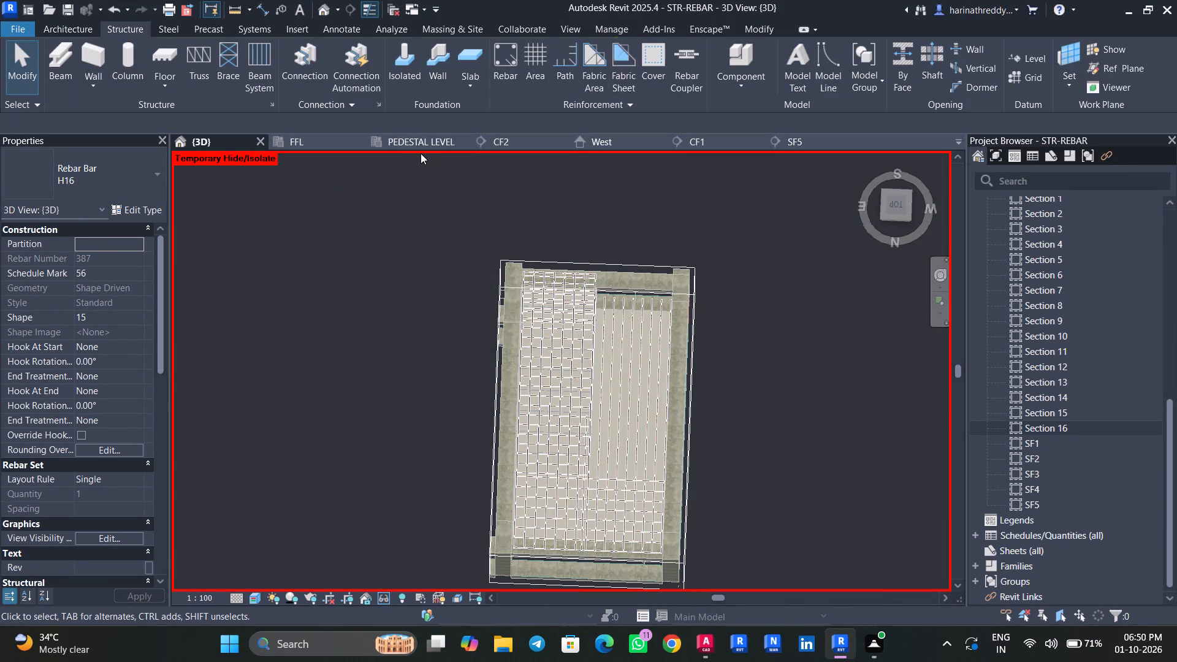
# In Section 16, set the new H16 cranked bar's layout rule to Maximum Spacing with 150 mm spacing.
pyautogui.click(426, 140)
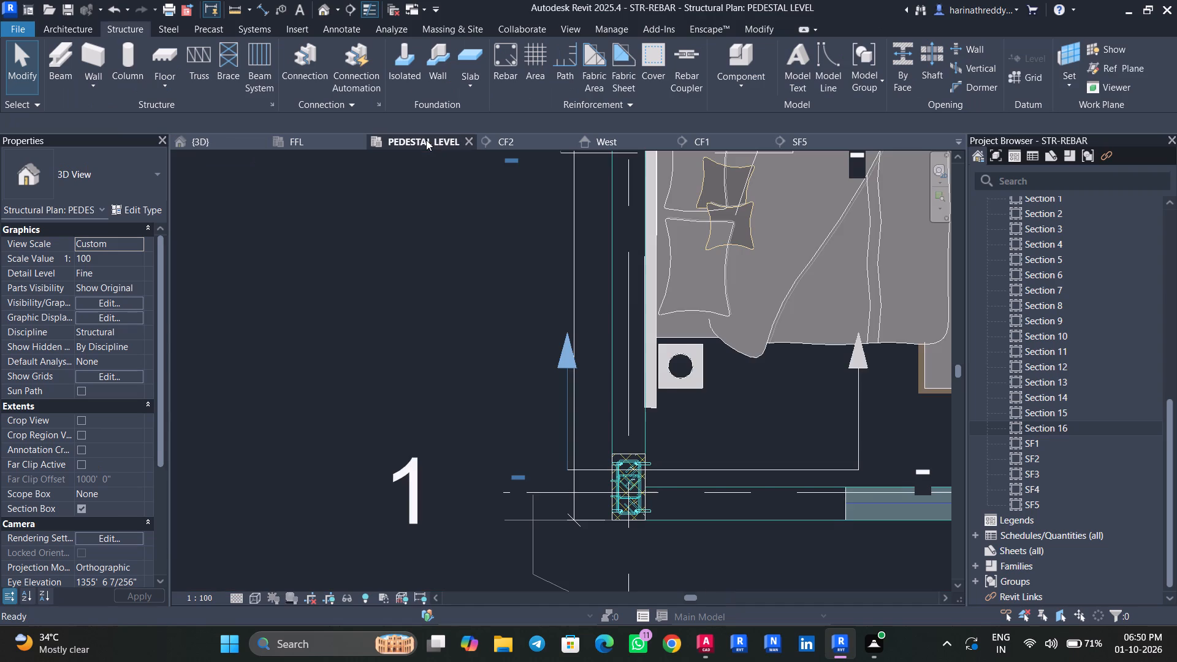
pyautogui.scroll(-10, 423, 310)
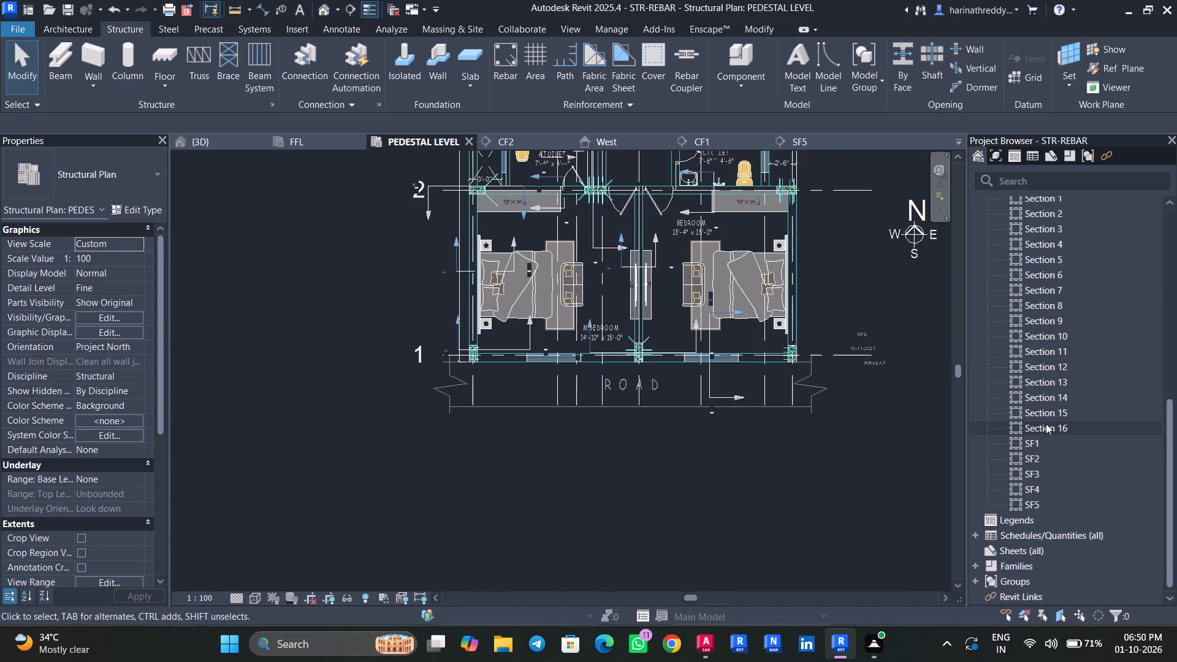
pyautogui.doubleClick(1046, 424)
pyautogui.click(555, 390)
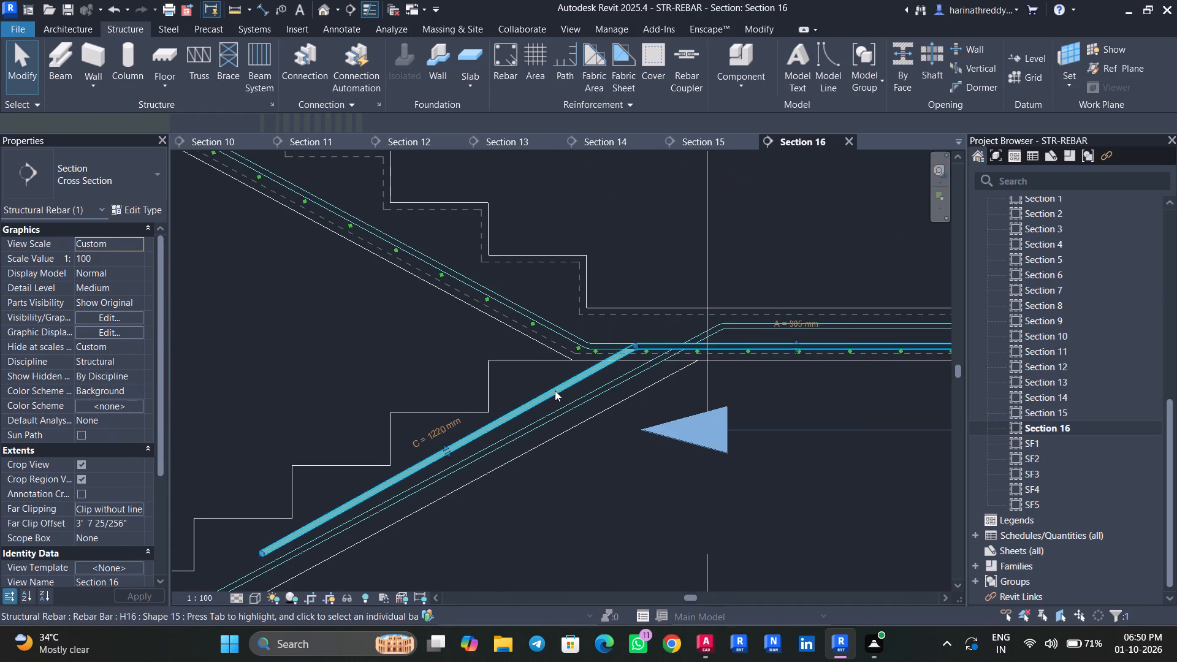
pyautogui.click(137, 480)
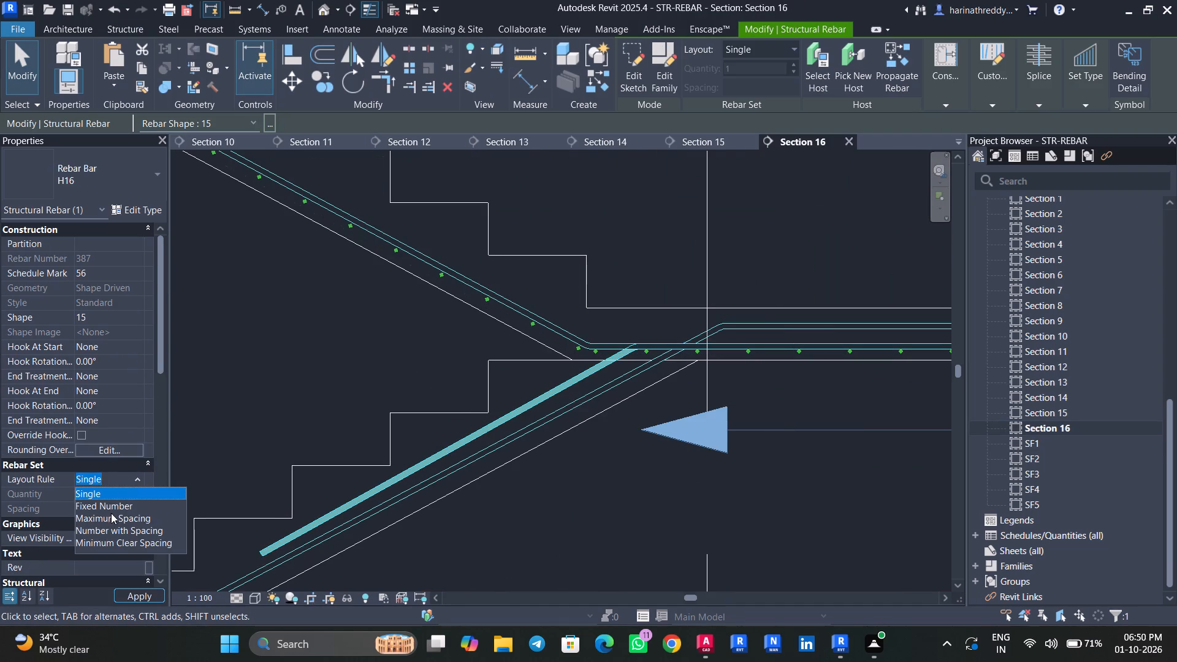
pyautogui.click(112, 517)
pyautogui.click(126, 508)
pyautogui.write('150')
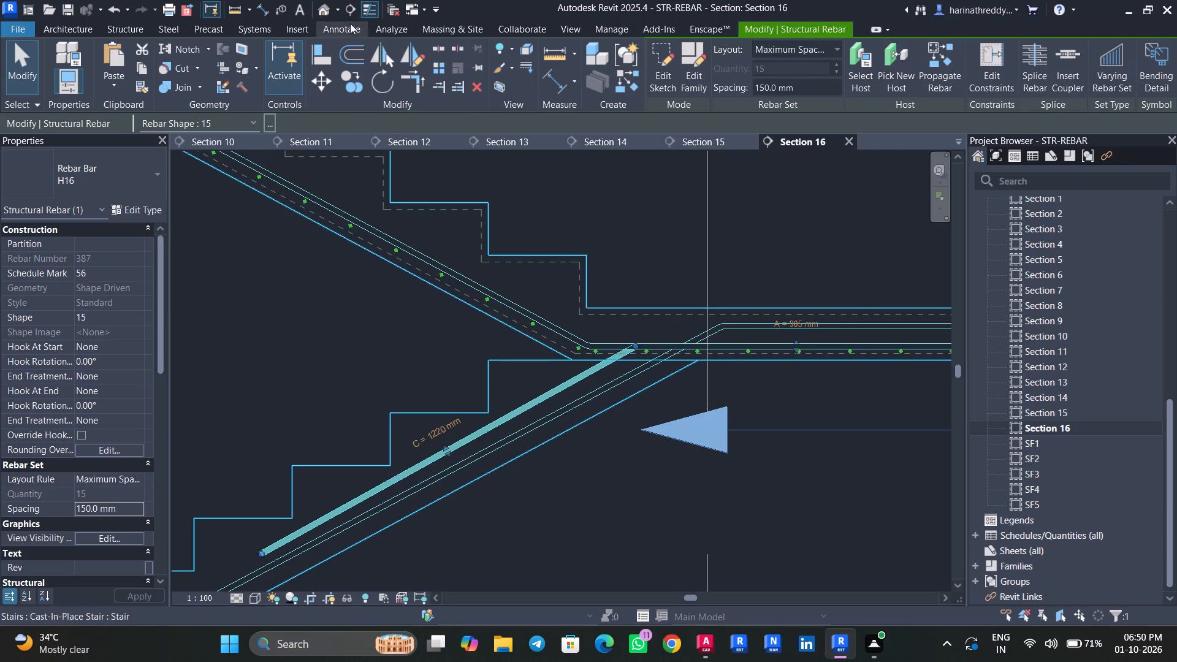
# In the 3D view, shorten the new H16 cranked bar set's distribution extent so it covers only the lower flight's width.
pyautogui.click(319, 14)
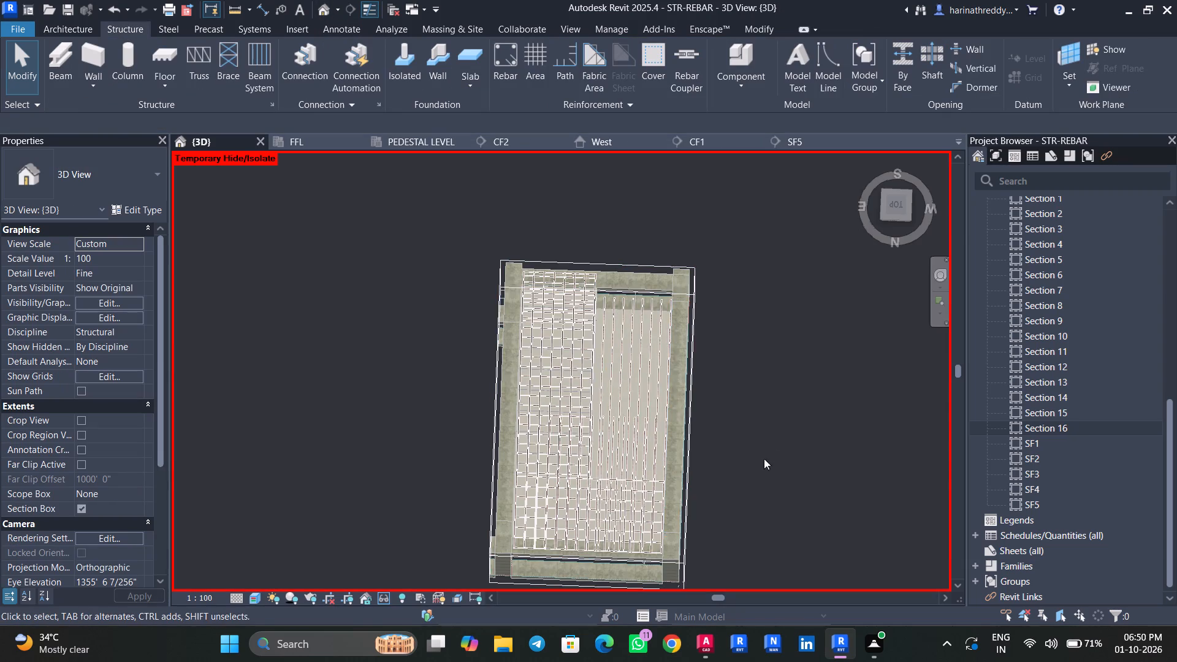
pyautogui.keyDown('shift'); pyautogui.moveTo(764, 458); pyautogui.dragTo(747, 516, button='middle'); pyautogui.keyUp('shift')
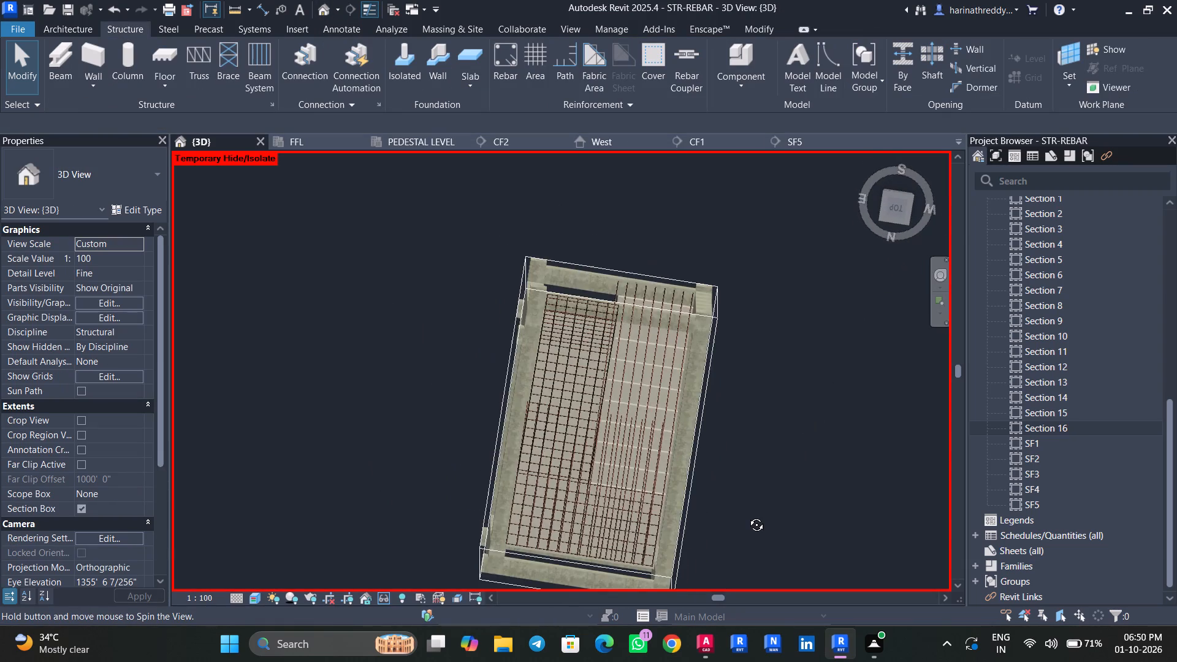
pyautogui.keyDown('shift'); pyautogui.moveTo(747, 516); pyautogui.dragTo(756, 508, button='middle'); pyautogui.keyUp('shift')
pyautogui.click(637, 452)
pyautogui.press('Escape')
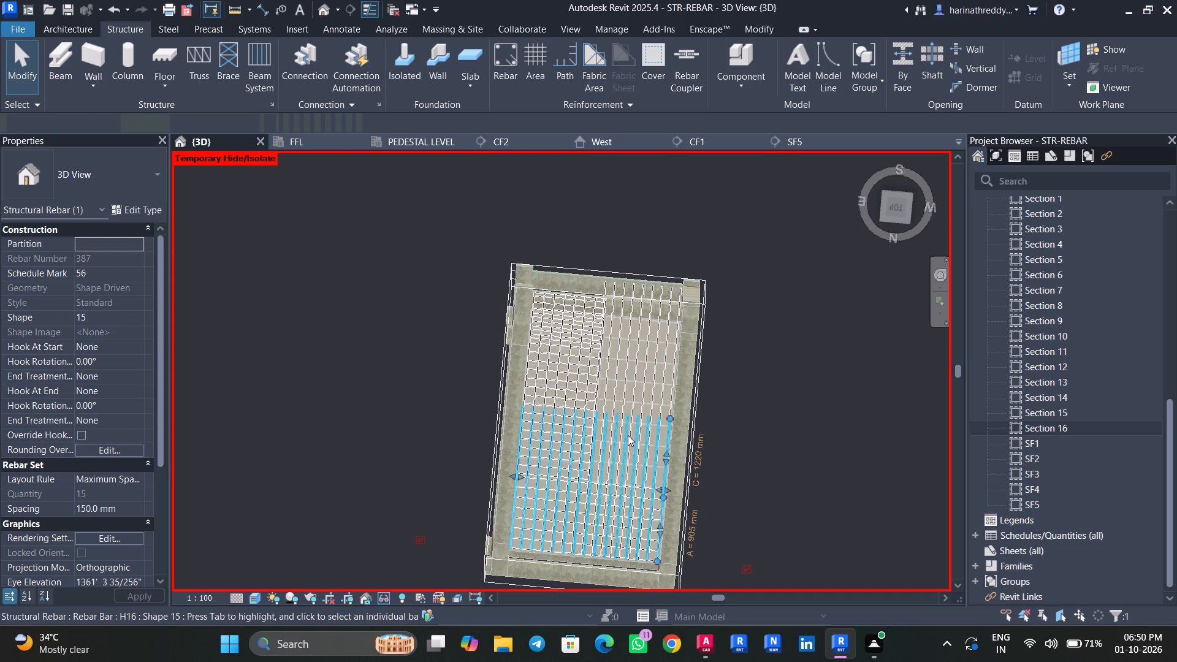
pyautogui.press('Escape')
pyautogui.scroll(6, 634, 422)
pyautogui.click(644, 419)
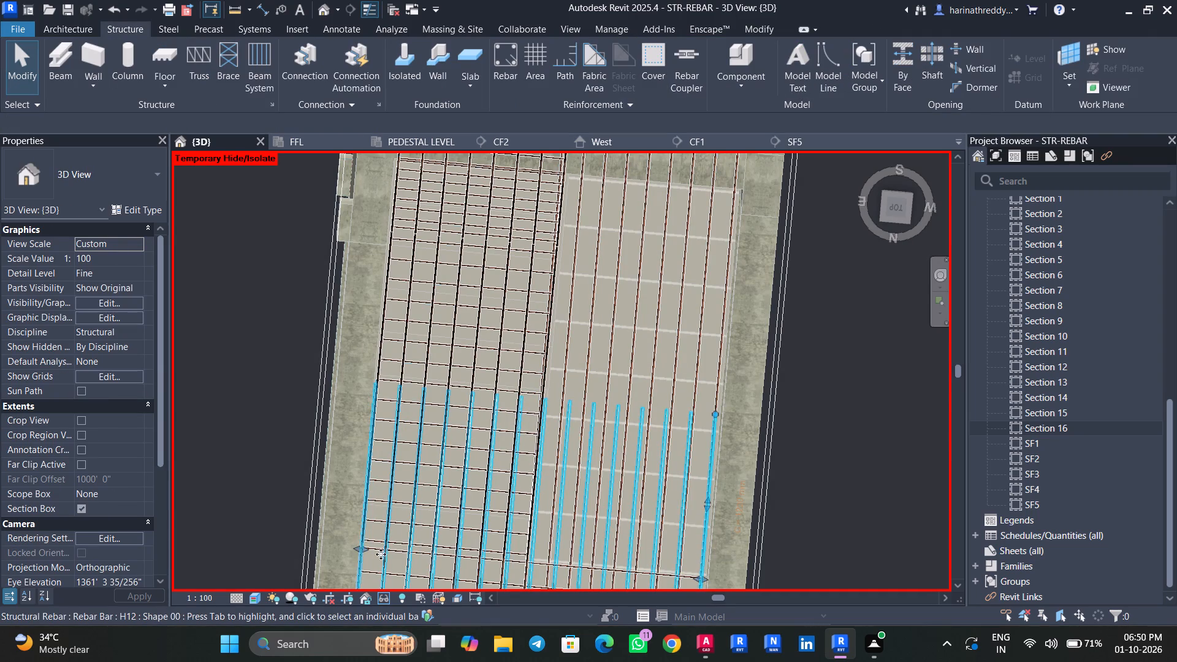
pyautogui.moveTo(367, 548); pyautogui.dragTo(459, 574)
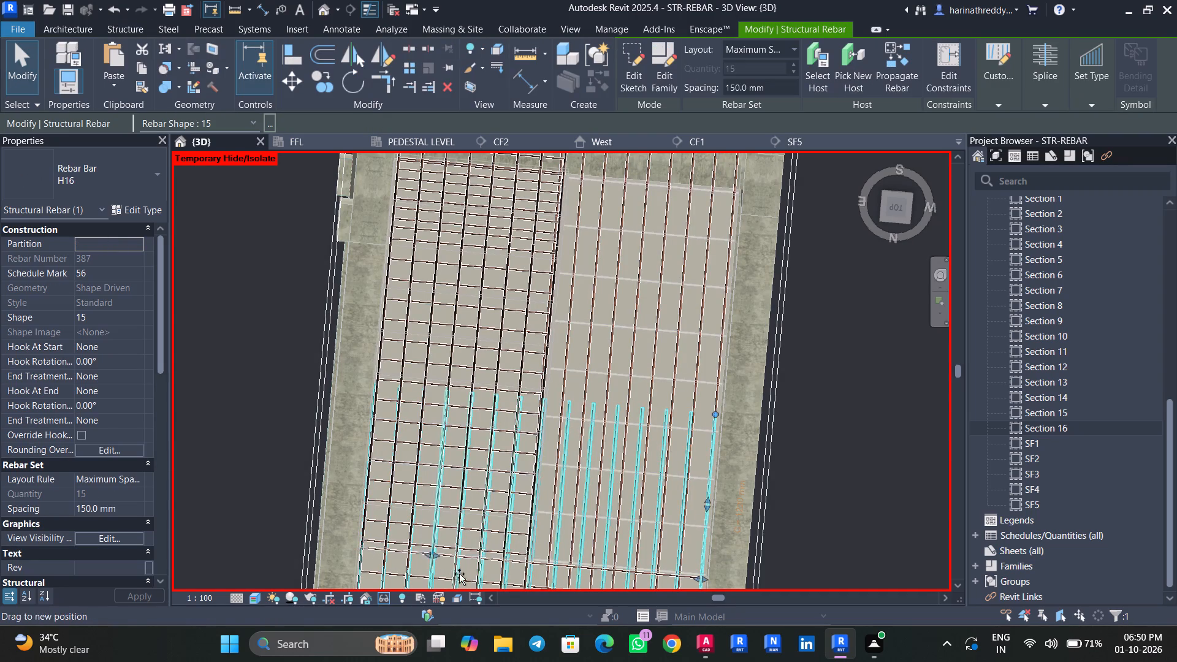
pyautogui.moveTo(459, 574); pyautogui.dragTo(530, 584)
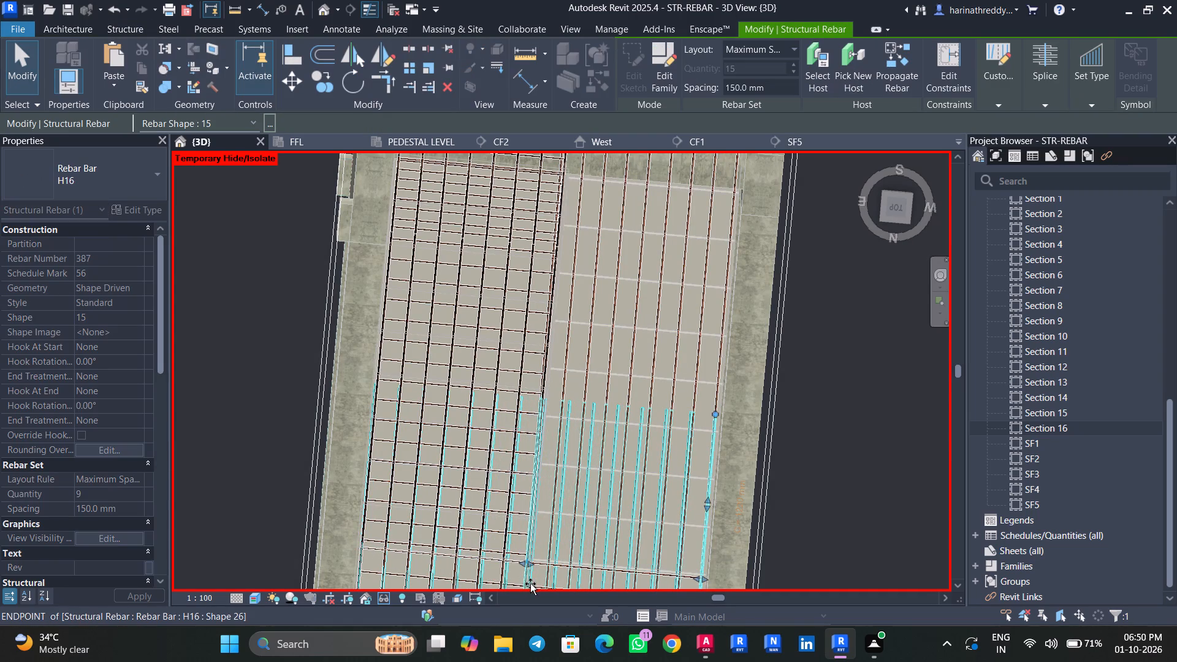
pyautogui.moveTo(530, 584); pyautogui.dragTo(533, 585)
pyautogui.press('Escape')
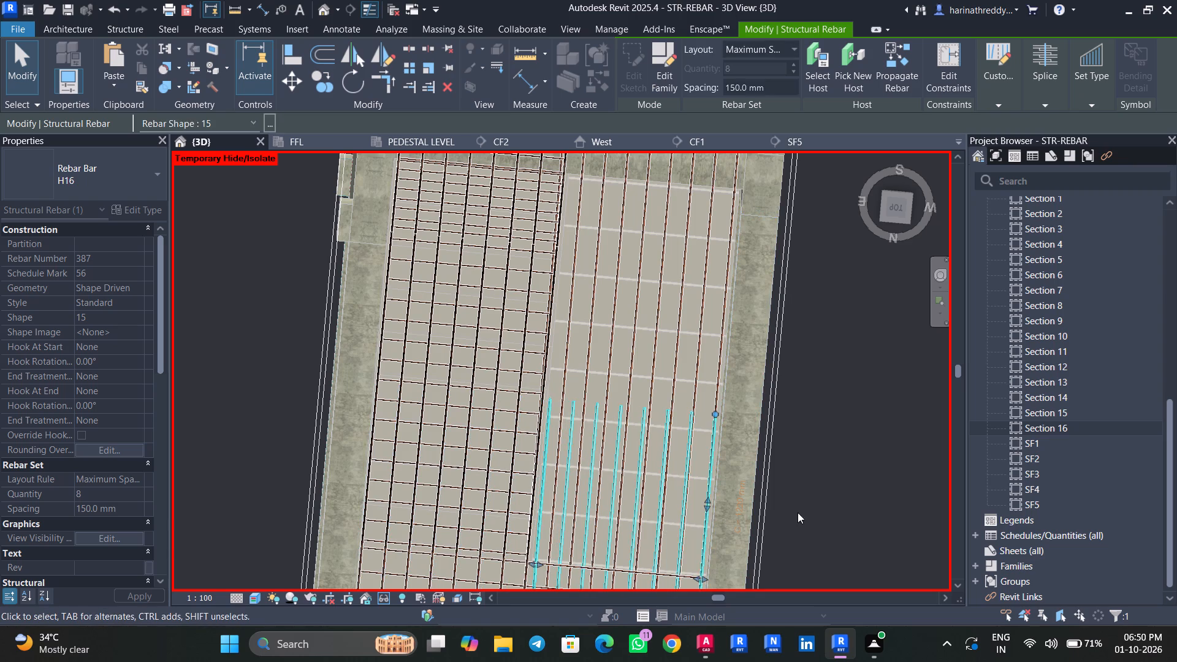
pyautogui.press('Escape')
# Inspect the landing and both flights' reinforcement in 3D from several angles.
pyautogui.keyDown('shift'); pyautogui.moveTo(826, 518); pyautogui.dragTo(794, 314, button='middle'); pyautogui.keyUp('shift')
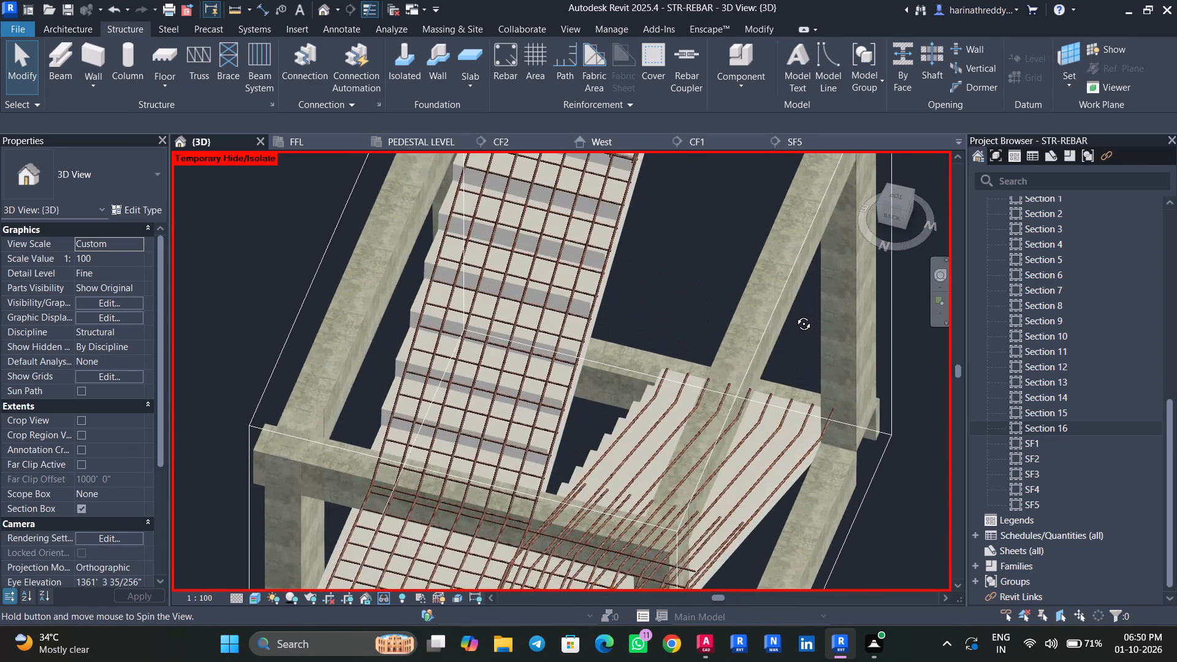
pyautogui.keyDown('shift'); pyautogui.moveTo(794, 314); pyautogui.dragTo(772, 248, button='middle'); pyautogui.keyUp('shift')
pyautogui.moveTo(766, 263); pyautogui.dragTo(793, 159, button='middle')
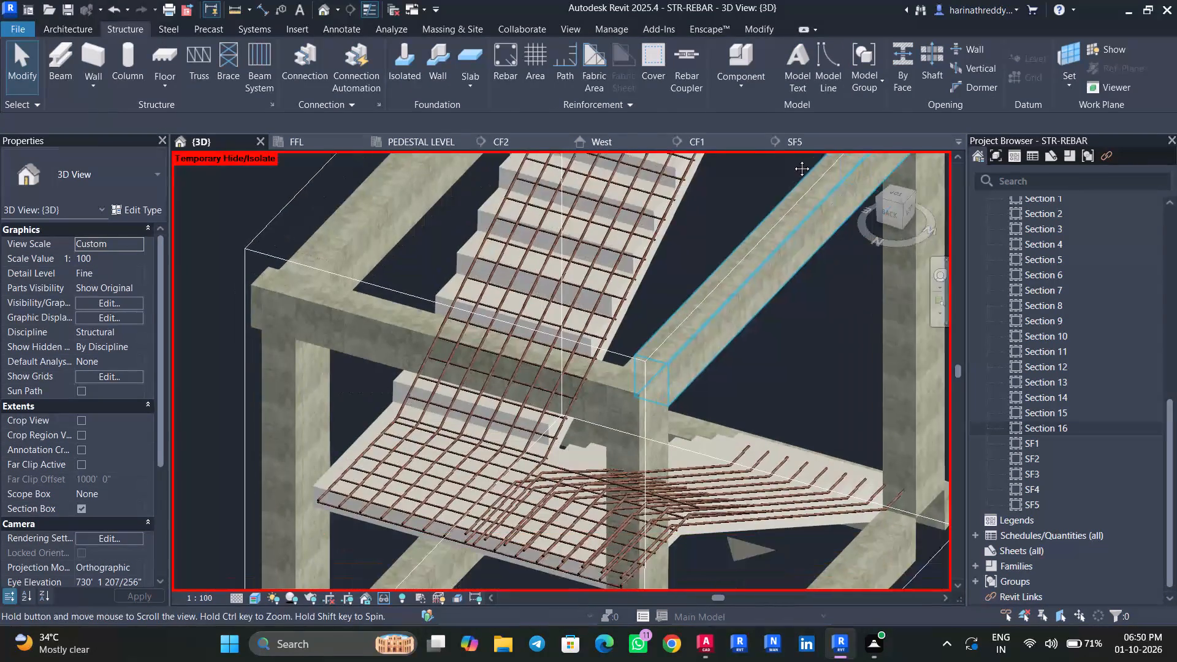
pyautogui.moveTo(793, 159); pyautogui.dragTo(794, 154, button='middle')
pyautogui.scroll(1, 794, 154)
pyautogui.keyDown('shift'); pyautogui.moveTo(866, 565); pyautogui.dragTo(962, 549, button='middle'); pyautogui.keyUp('shift')
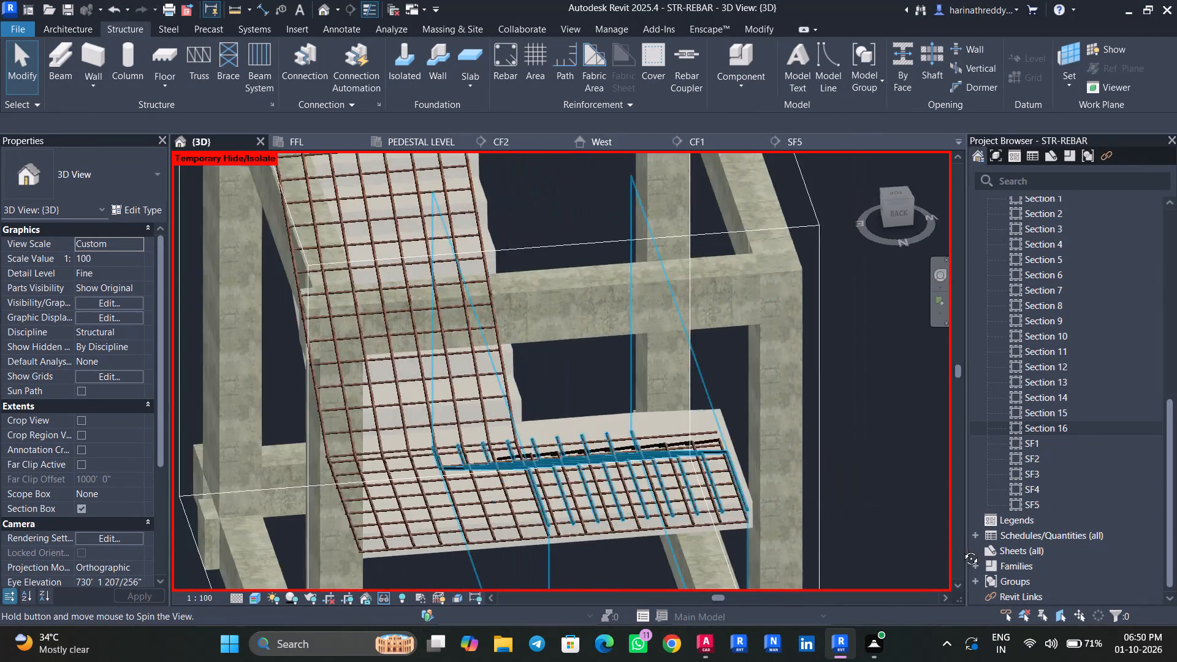
pyautogui.keyDown('shift'); pyautogui.moveTo(962, 549); pyautogui.dragTo(851, 544, button='middle'); pyautogui.keyUp('shift')
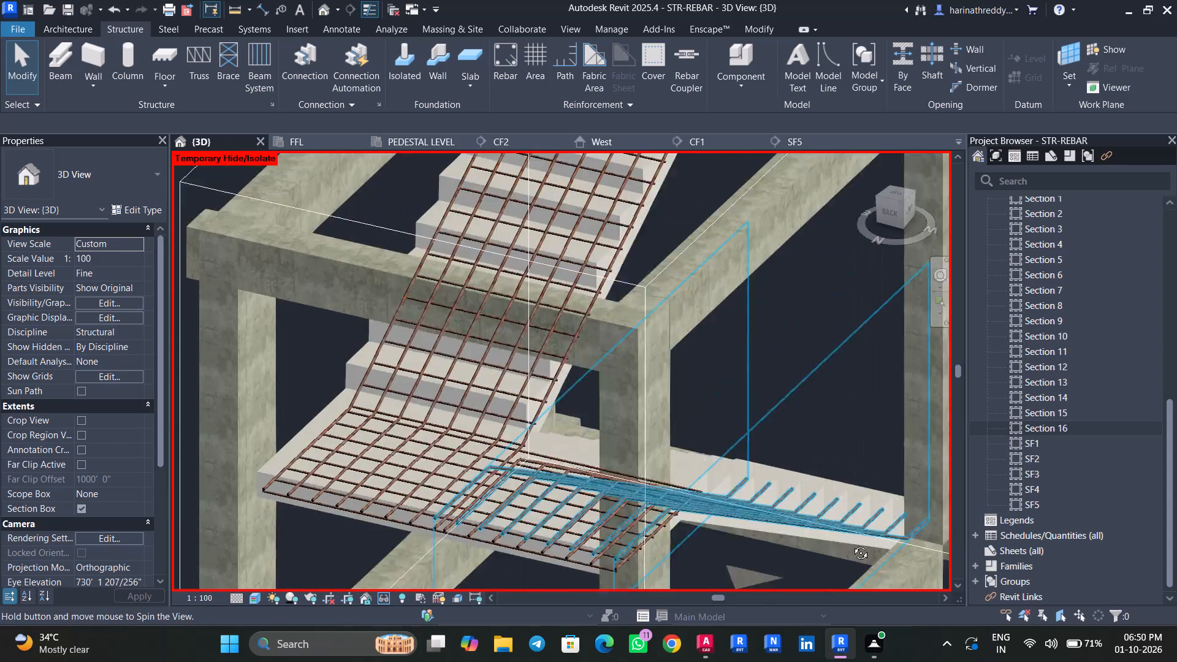
pyautogui.keyDown('shift'); pyautogui.moveTo(851, 544); pyautogui.dragTo(796, 555, button='middle'); pyautogui.keyUp('shift')
pyautogui.moveTo(641, 401); pyautogui.dragTo(513, 311, button='middle')
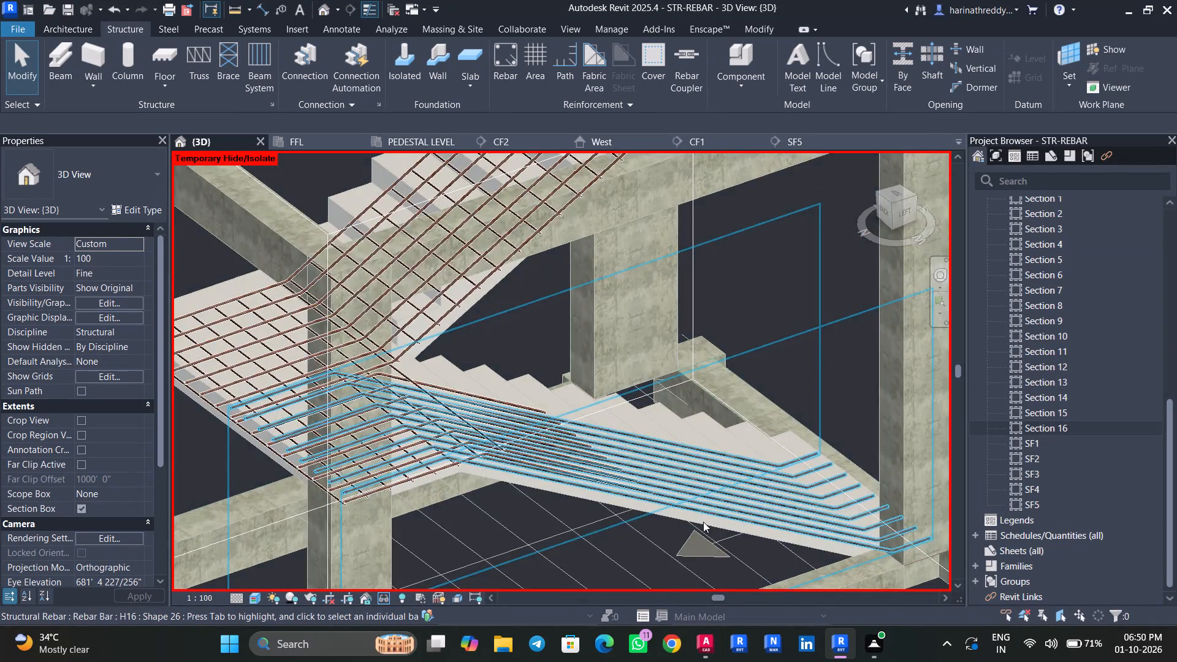
pyautogui.scroll(-4, 703, 522)
pyautogui.keyDown('shift'); pyautogui.moveTo(829, 555); pyautogui.dragTo(729, 561, button='middle'); pyautogui.keyUp('shift')
pyautogui.scroll(9, 649, 477)
pyautogui.moveTo(641, 460); pyautogui.dragTo(687, 377, button='middle')
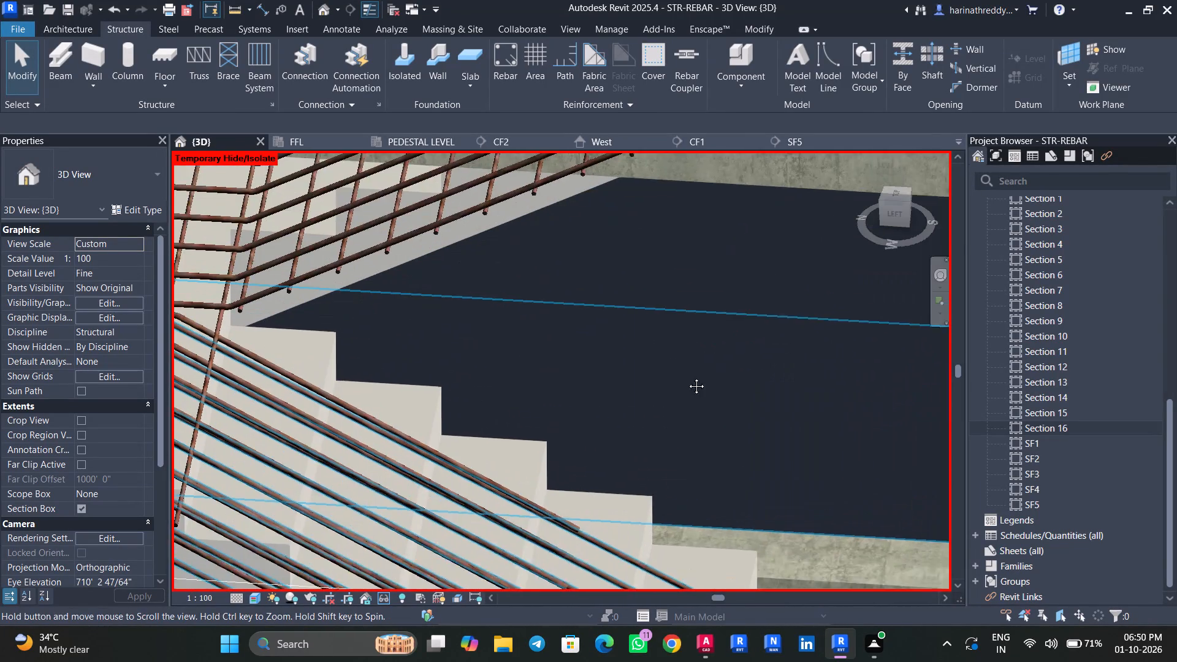
pyautogui.moveTo(687, 377); pyautogui.dragTo(731, 306, button='middle')
pyautogui.scroll(-8, 731, 306)
pyautogui.moveTo(528, 429); pyautogui.dragTo(520, 565, button='middle')
pyautogui.keyDown('shift'); pyautogui.moveTo(511, 549); pyautogui.dragTo(536, 533, button='middle'); pyautogui.keyUp('shift')
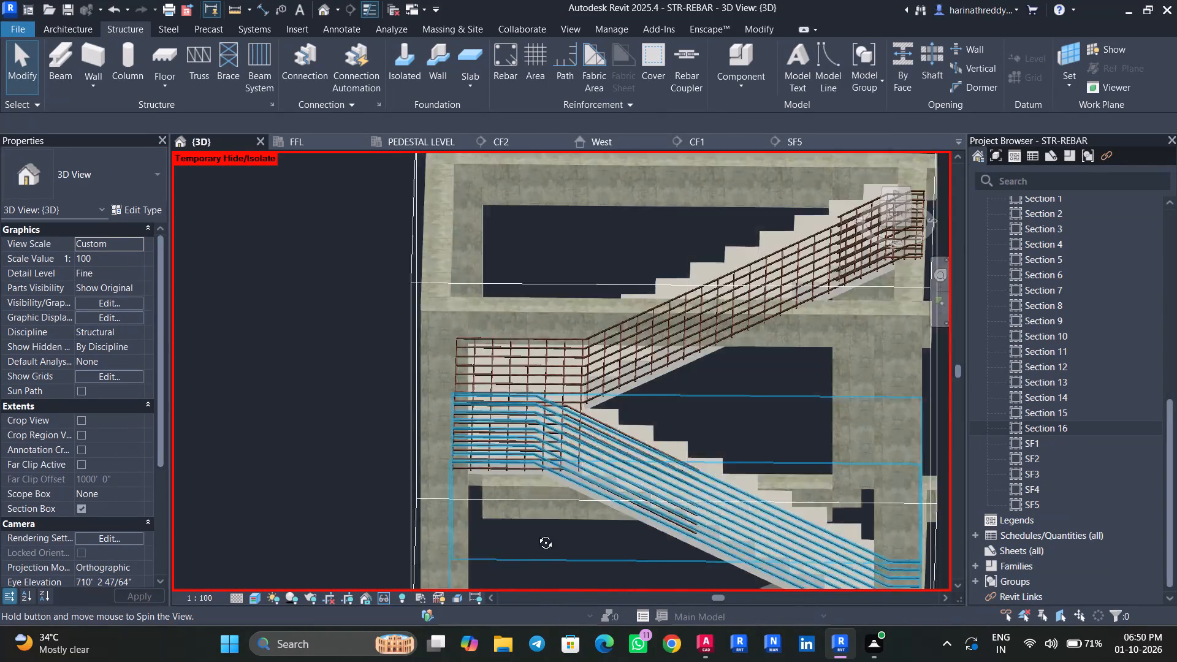
pyautogui.keyDown('shift'); pyautogui.moveTo(536, 533); pyautogui.dragTo(657, 452, button='middle'); pyautogui.keyUp('shift')
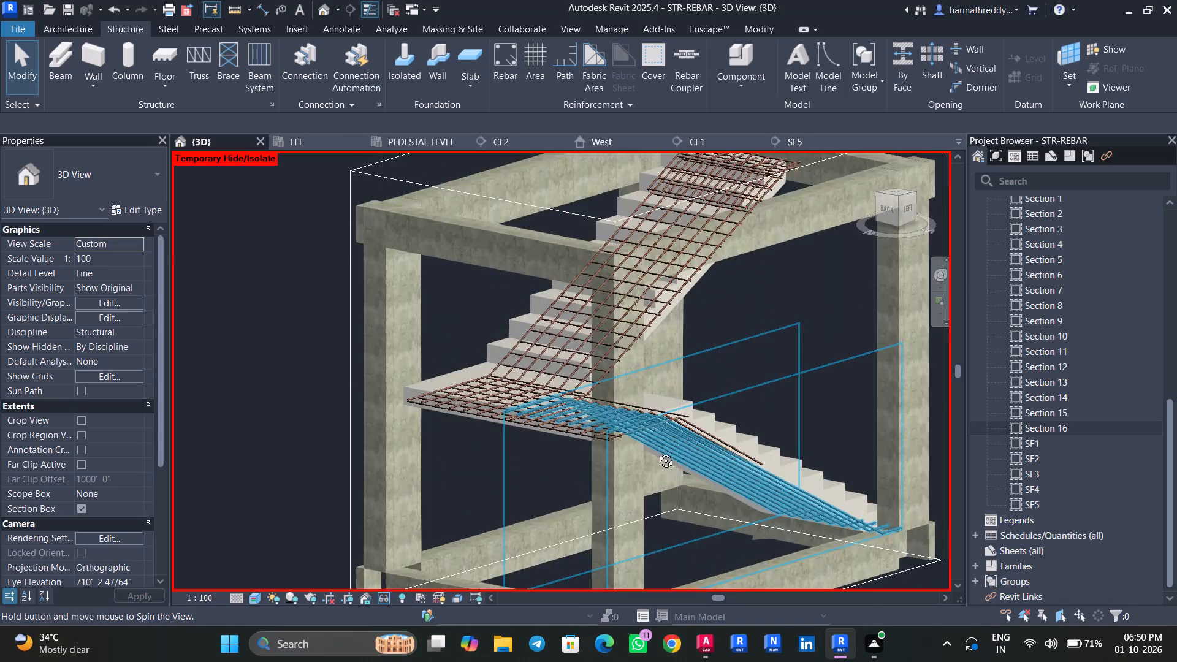
pyautogui.keyDown('shift'); pyautogui.moveTo(657, 452); pyautogui.dragTo(521, 519, button='middle'); pyautogui.keyUp('shift')
pyautogui.moveTo(734, 433); pyautogui.dragTo(603, 367, button='middle')
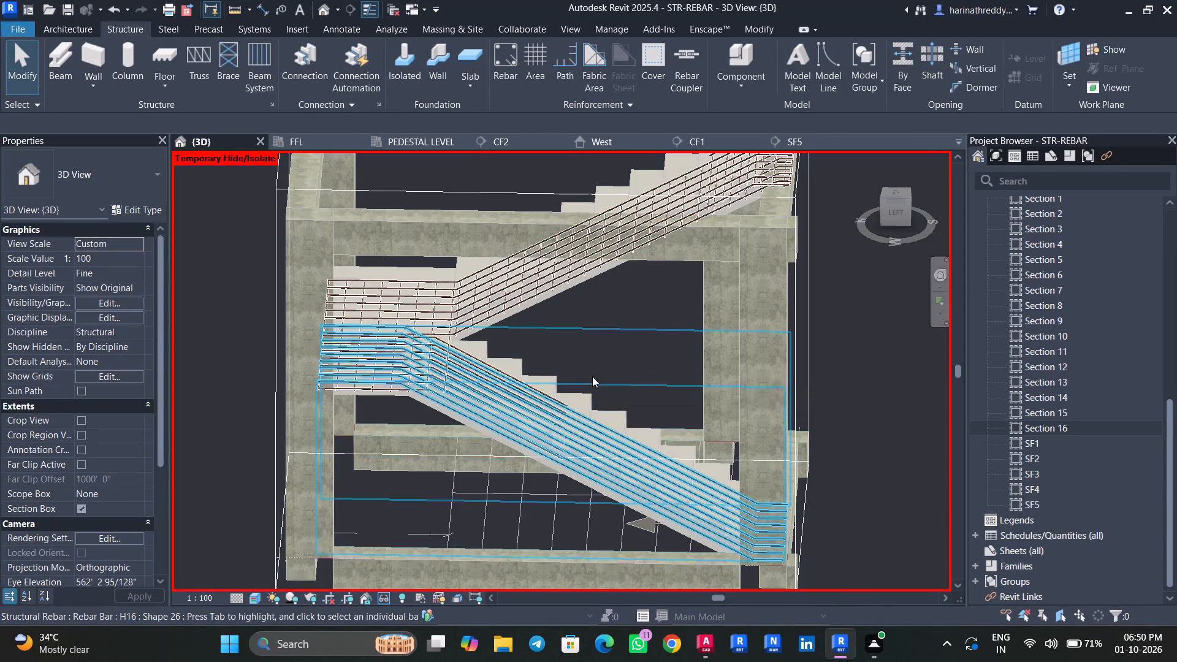
pyautogui.scroll(6, 544, 414)
pyautogui.scroll(-8, 539, 412)
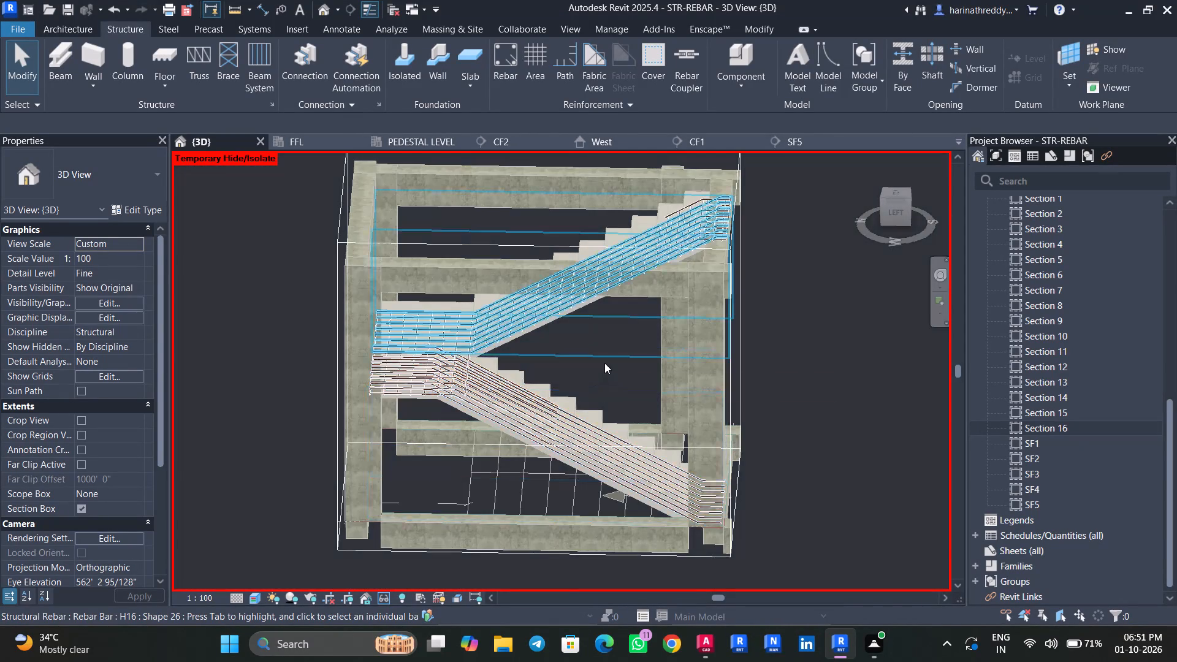
# In Section 16, start rebar placement on the stair using H12 bar, shape 00, oriented perpendicular to cover.
pyautogui.scroll(10, 505, 299)
pyautogui.scroll(-9, 335, 382)
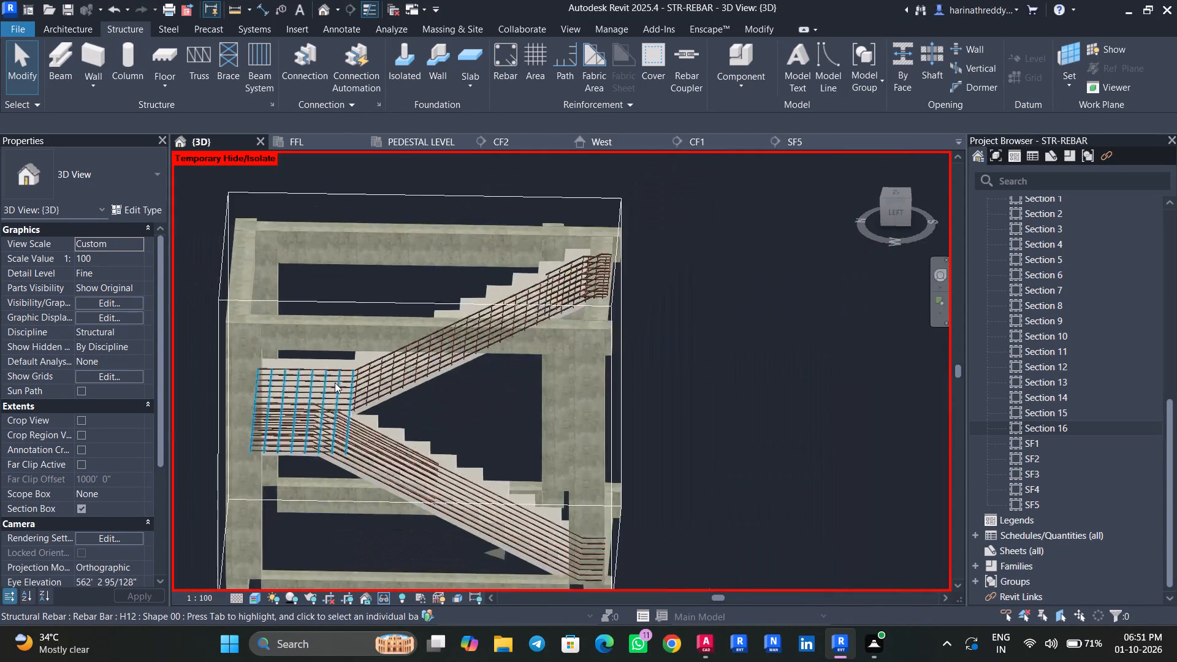
pyautogui.scroll(-3, 335, 382)
pyautogui.scroll(5, 401, 482)
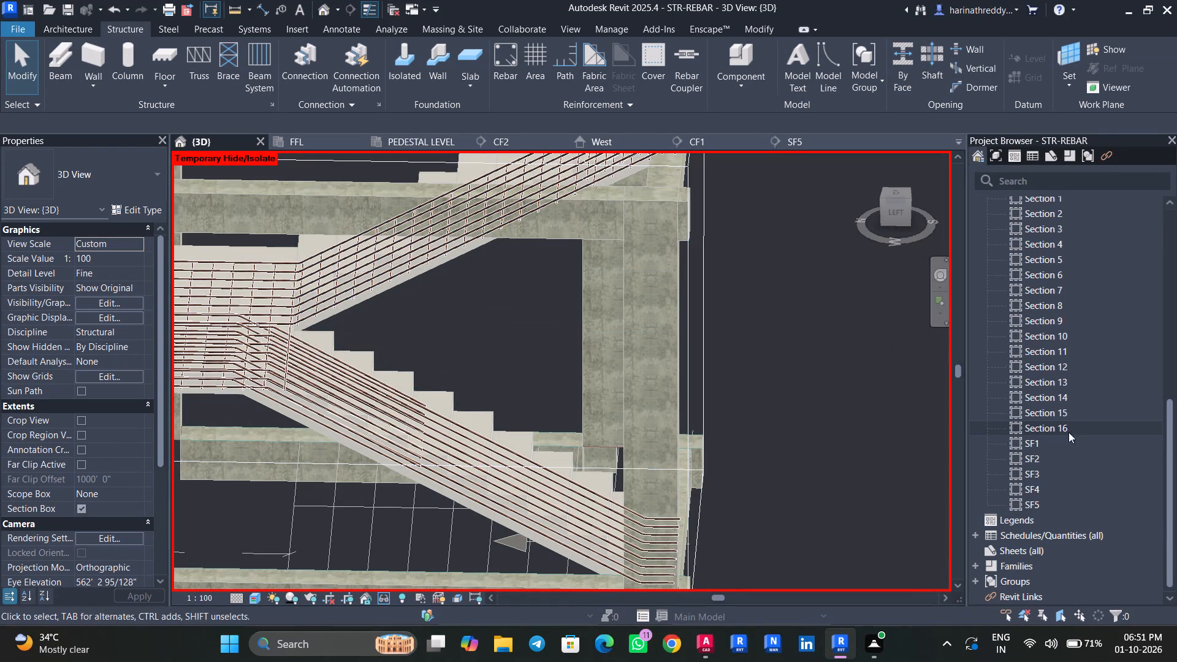
pyautogui.doubleClick(1073, 427)
pyautogui.scroll(-7, 544, 447)
pyautogui.scroll(1, 544, 447)
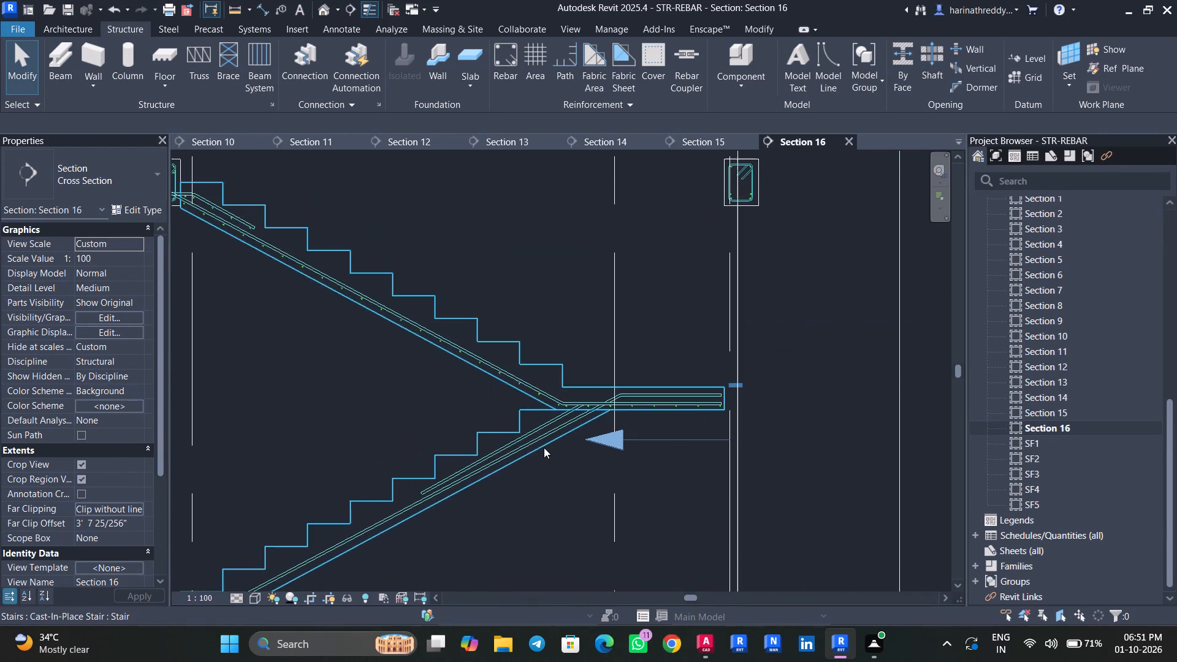
pyautogui.click(544, 447)
pyautogui.click(772, 89)
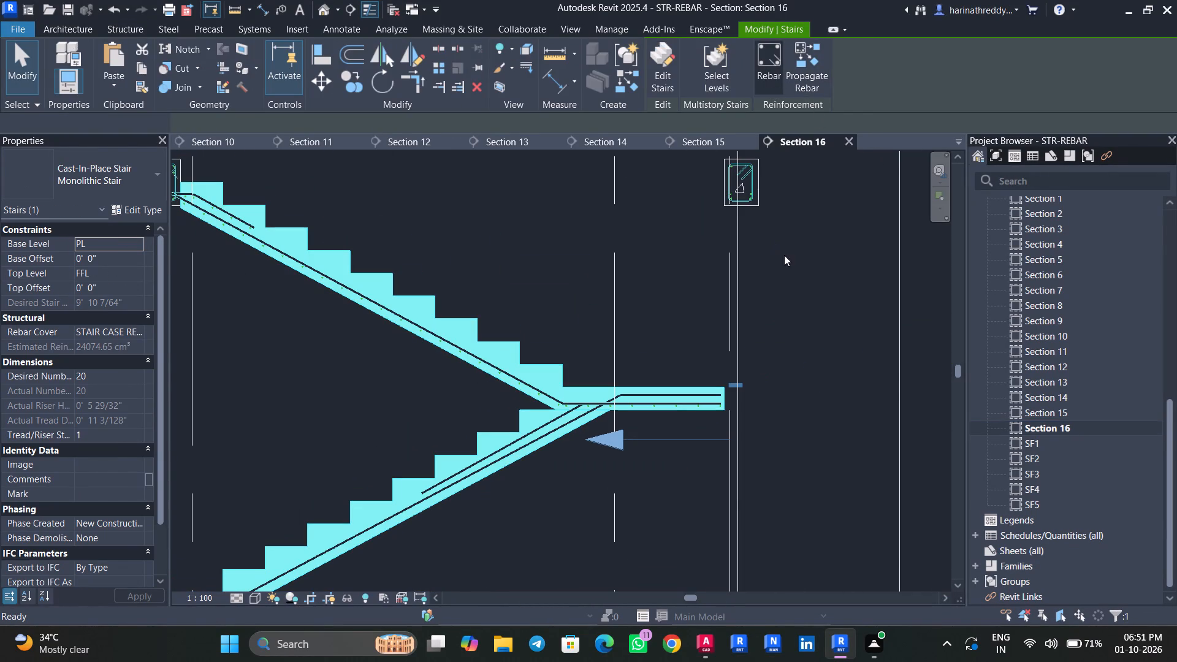
pyautogui.click(130, 177)
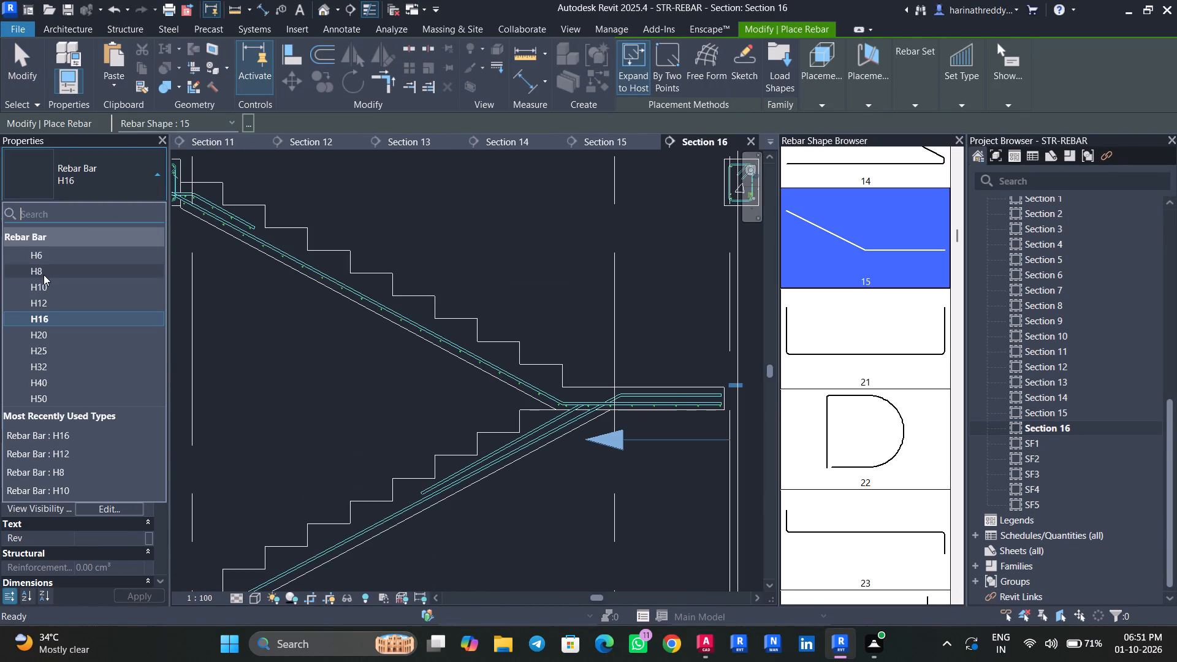
pyautogui.click(48, 300)
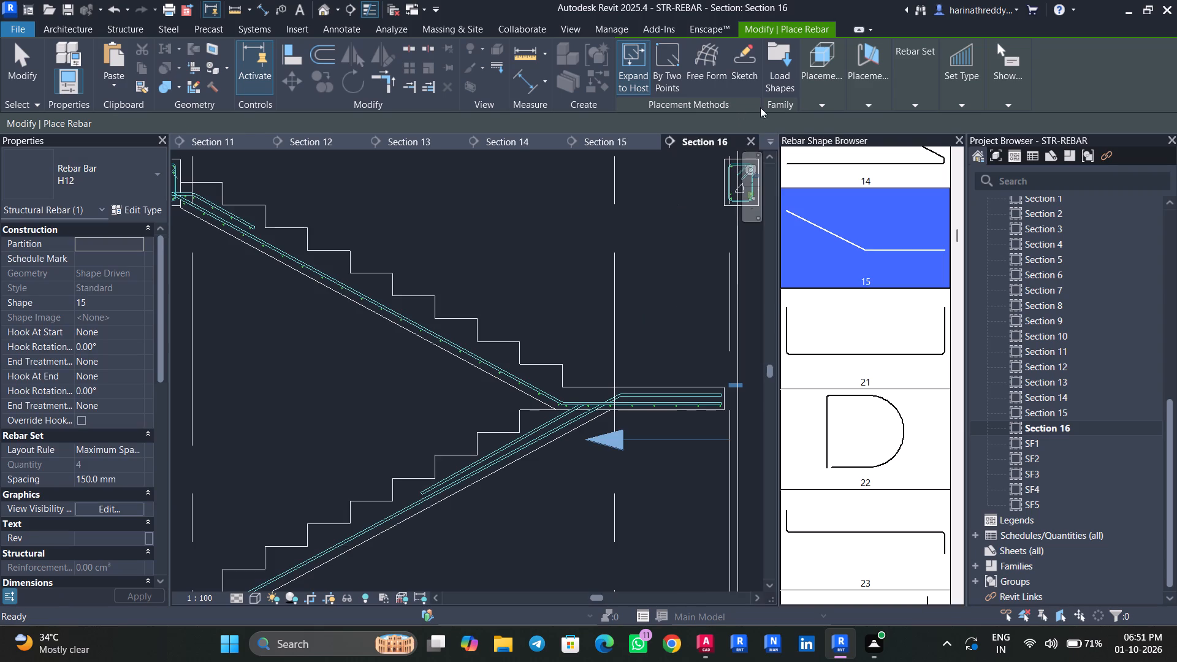
pyautogui.click(869, 103)
pyautogui.click(876, 132)
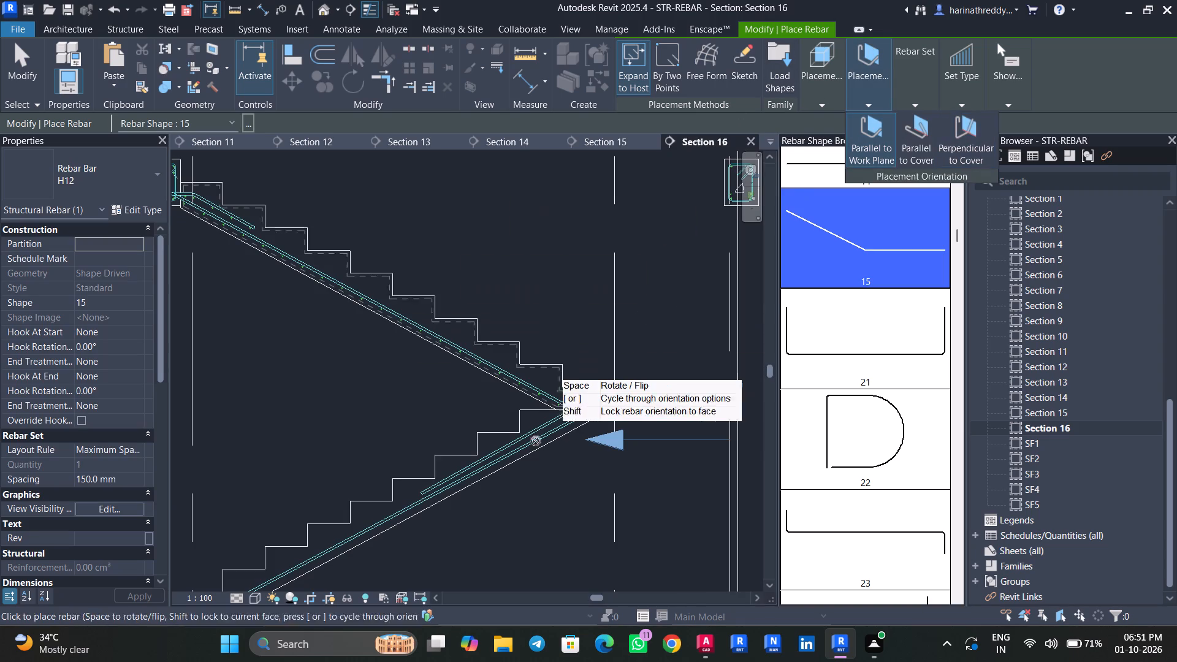
pyautogui.click(872, 88)
pyautogui.click(964, 139)
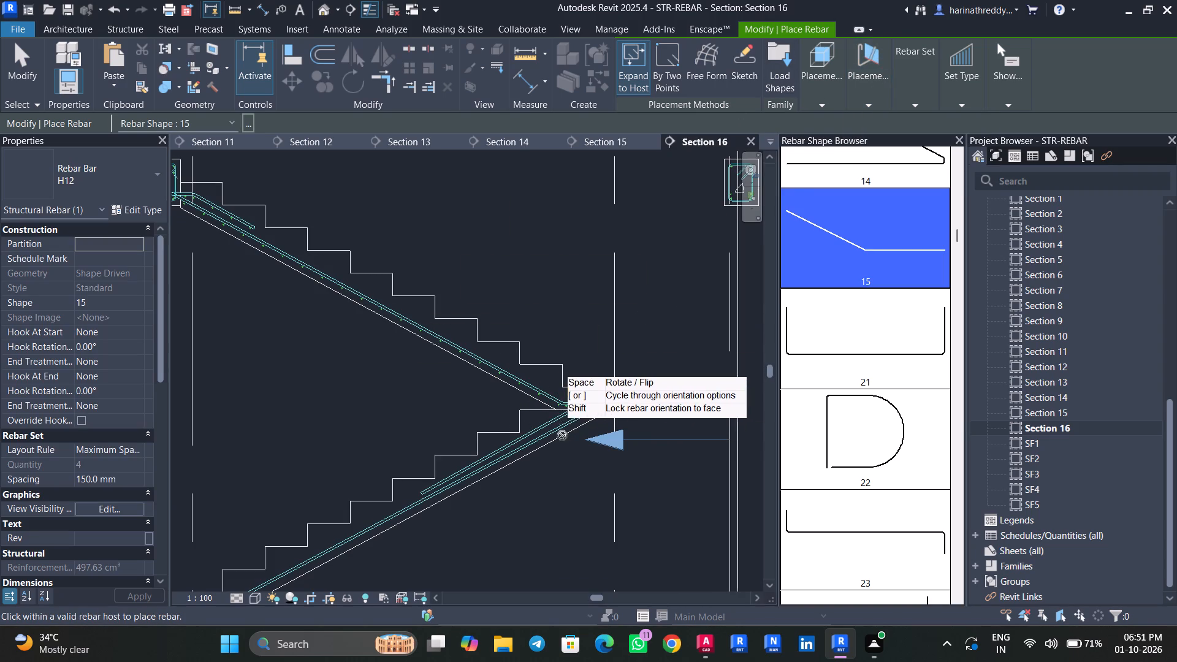
pyautogui.scroll(15, 894, 294)
pyautogui.click(877, 178)
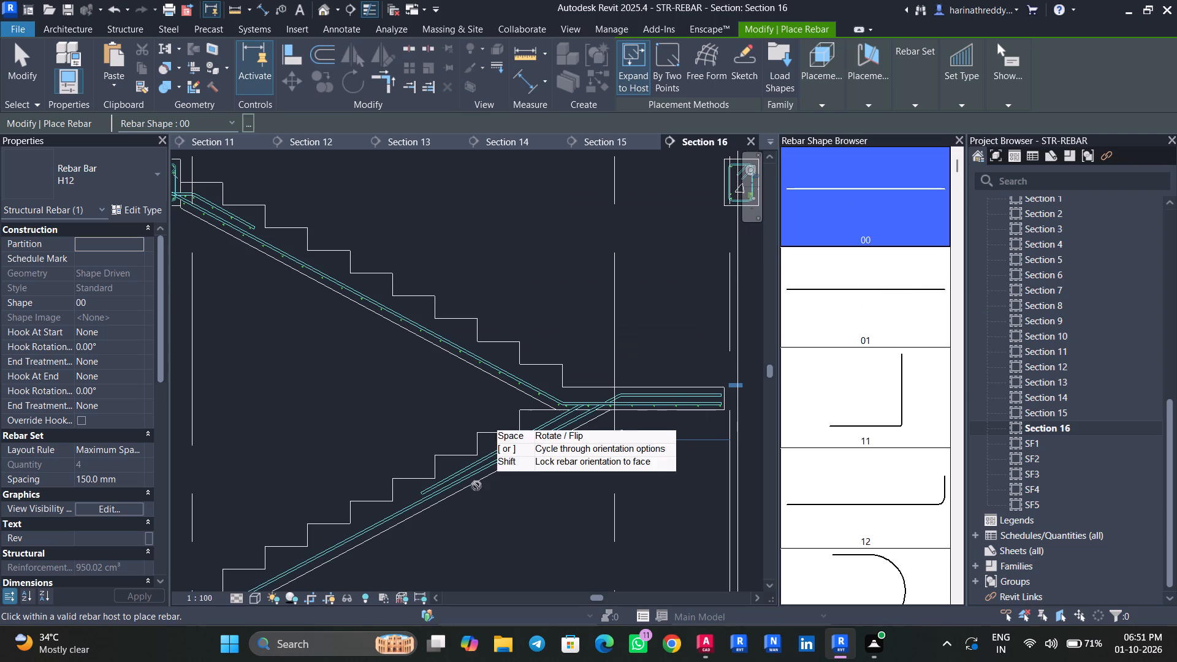
pyautogui.scroll(6, 662, 405)
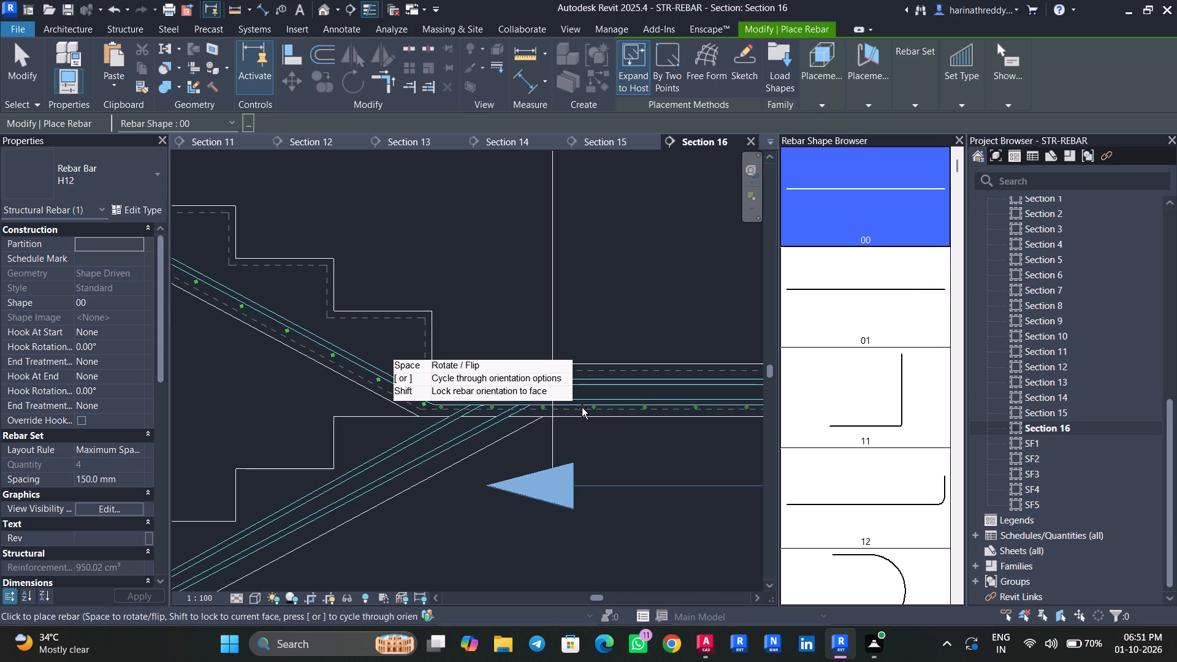
# Examine the landing and lower flight reinforcement in 3D for missing distribution bars.
pyautogui.click(324, 16)
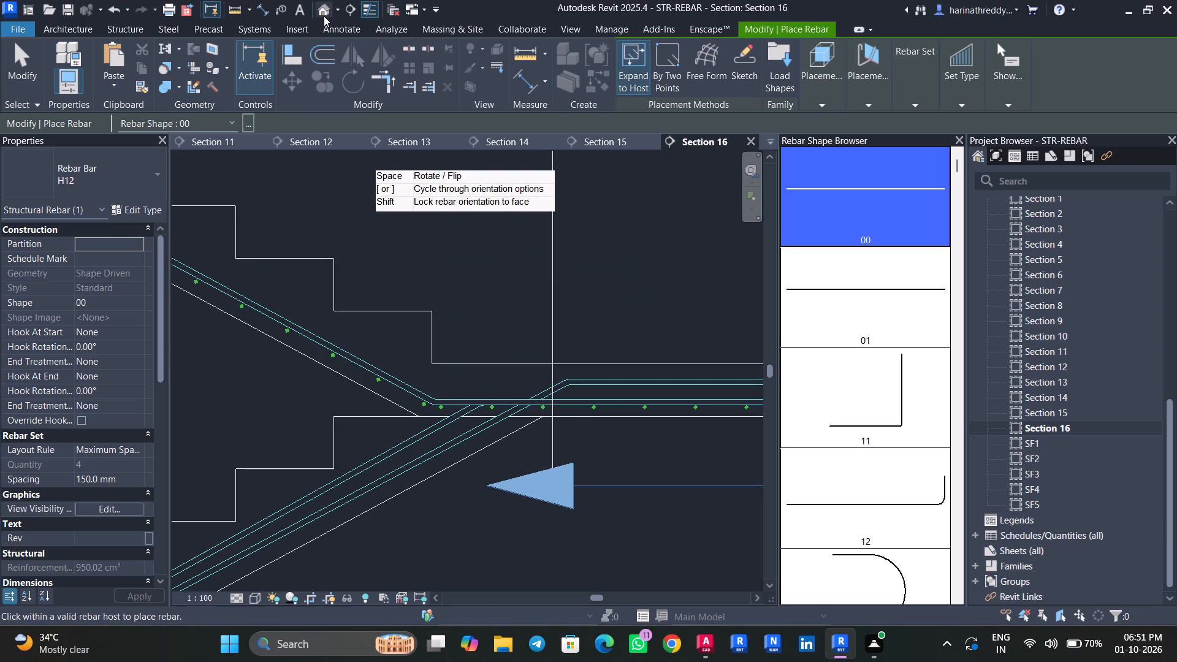
pyautogui.scroll(1, 749, 379)
pyautogui.scroll(-3, 749, 379)
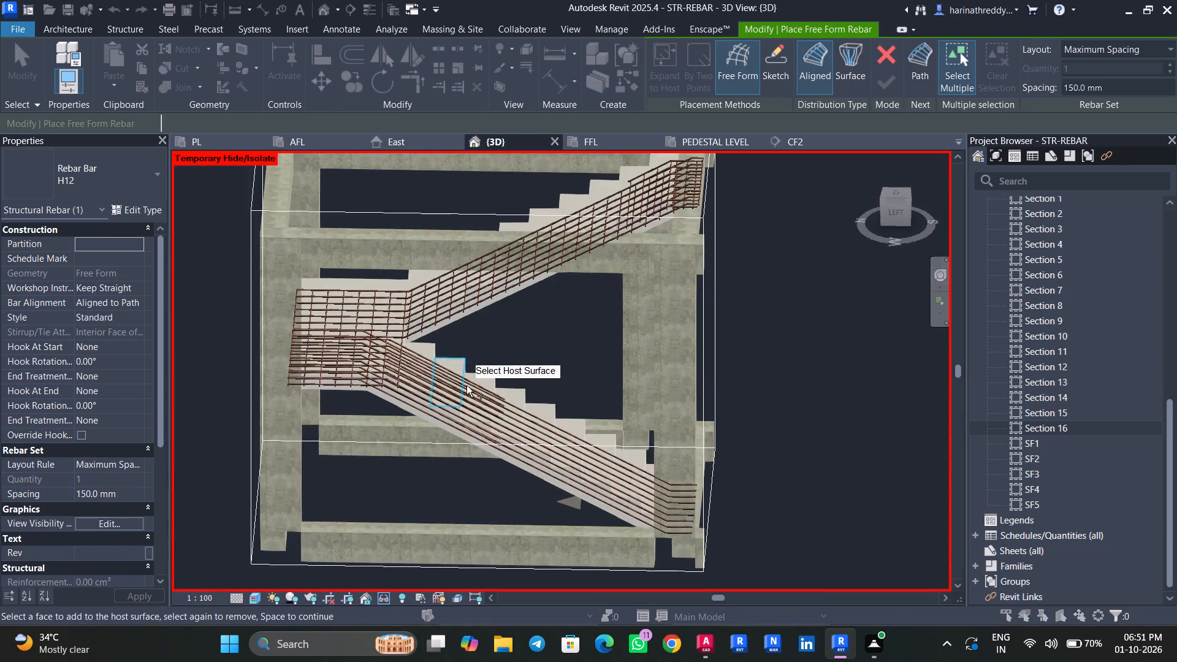
pyautogui.keyDown('shift'); pyautogui.moveTo(470, 390); pyautogui.dragTo(478, 411, button='middle'); pyautogui.keyUp('shift')
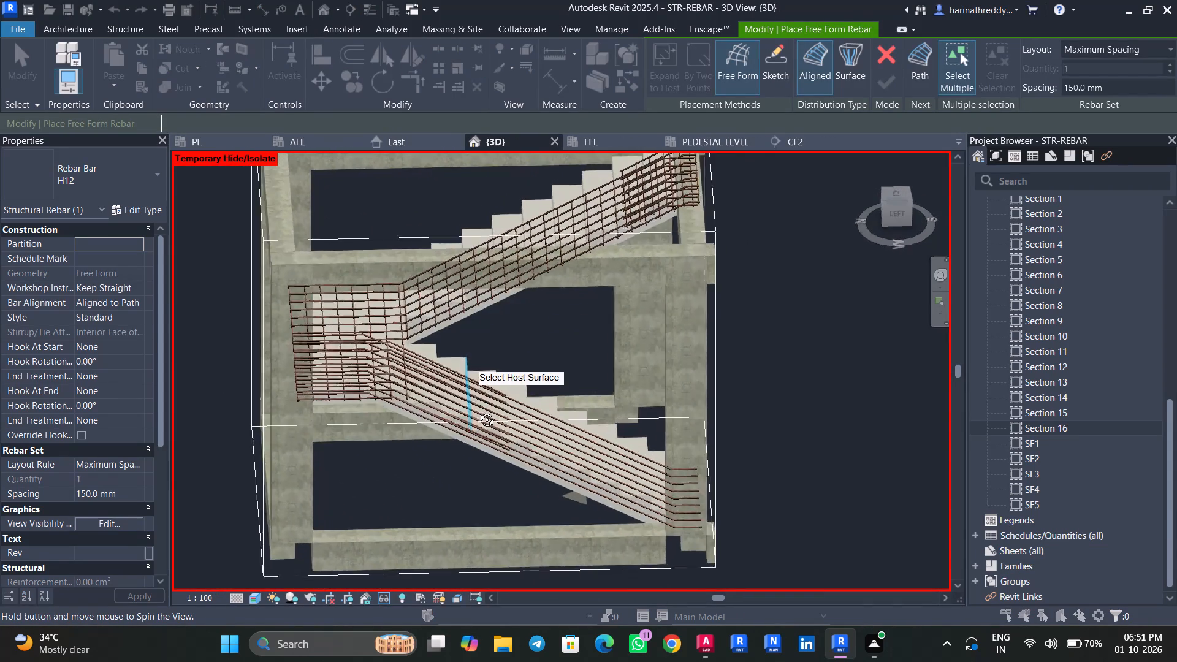
pyautogui.keyDown('shift'); pyautogui.moveTo(478, 411); pyautogui.dragTo(444, 394, button='middle'); pyautogui.keyUp('shift')
pyautogui.scroll(5, 364, 377)
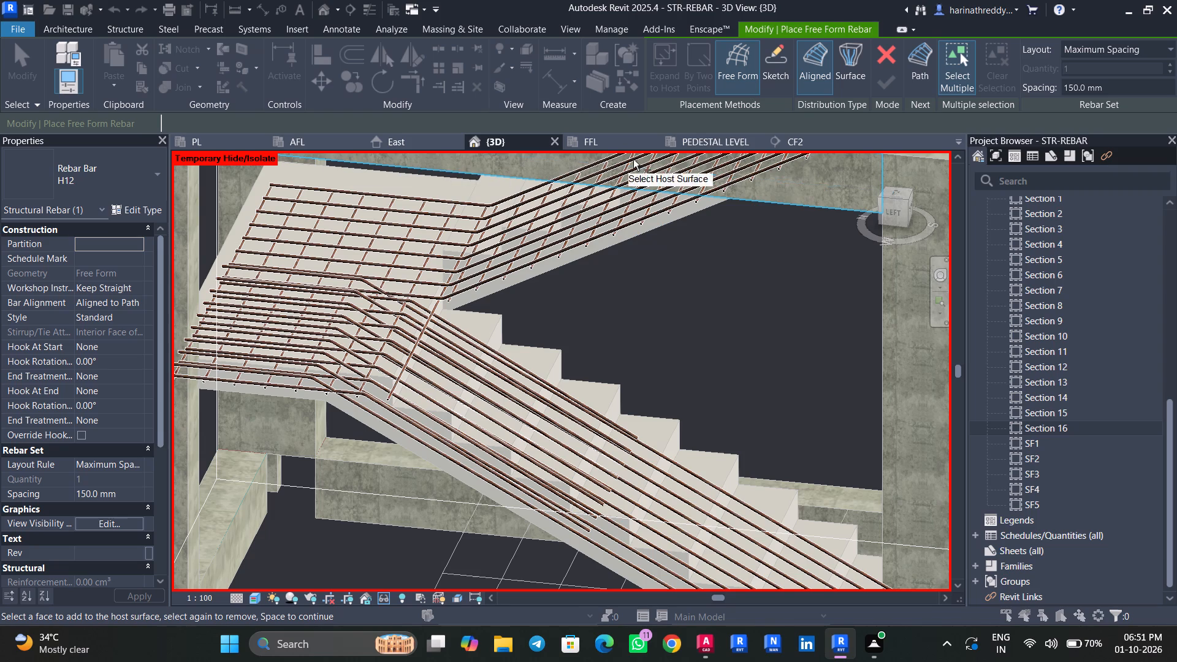
# In Section 16, place an H12 shape 00 set along the lower flight's underside, perpendicular to cover with Far Cover Reference, at 150 mm maximum spacing.
pyautogui.doubleClick(1044, 428)
pyautogui.moveTo(398, 509); pyautogui.dragTo(737, 338, button='middle')
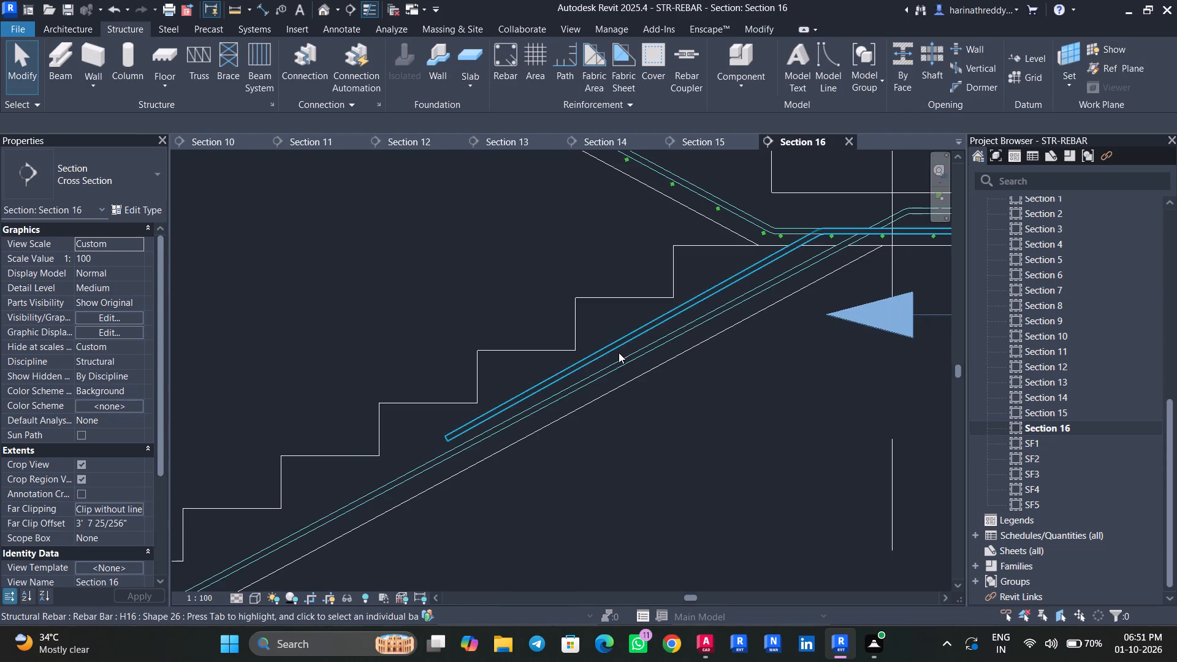
pyautogui.scroll(-5, 624, 363)
pyautogui.click(569, 405)
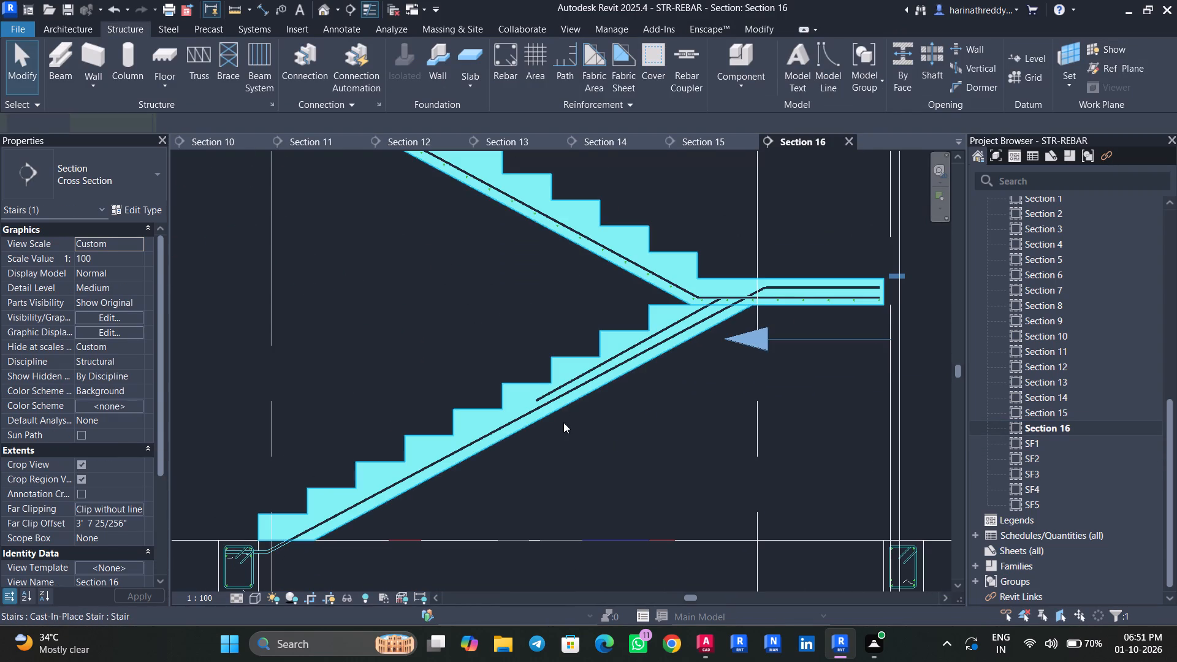
pyautogui.click(772, 80)
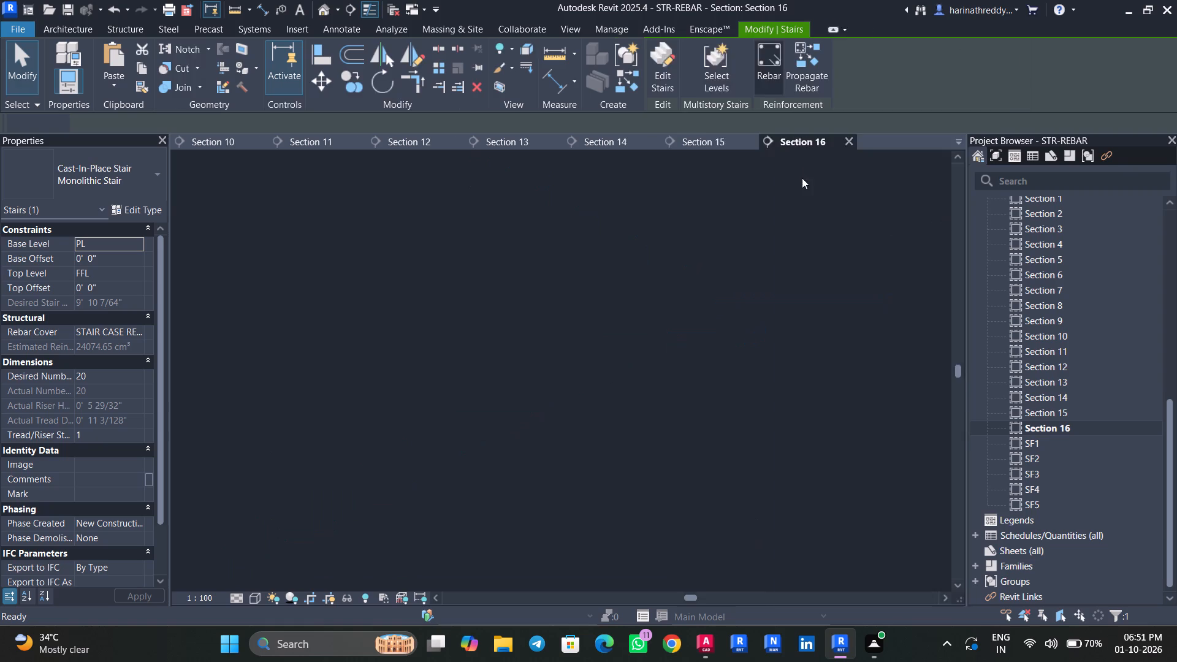
pyautogui.click(854, 224)
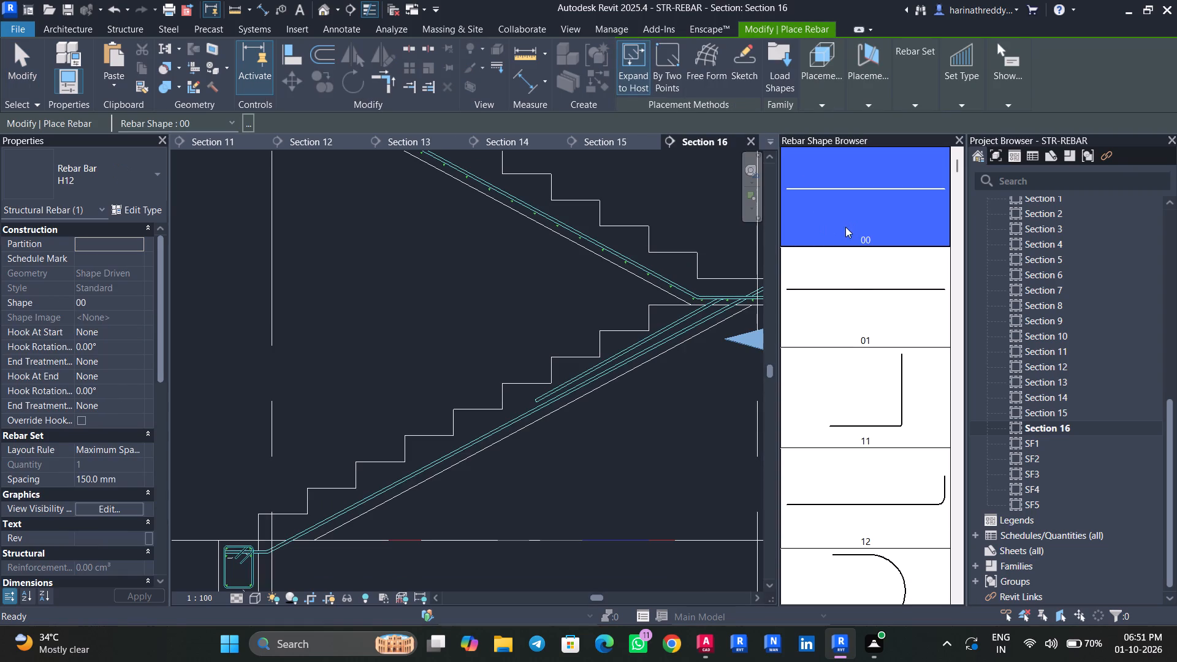
pyautogui.click(855, 98)
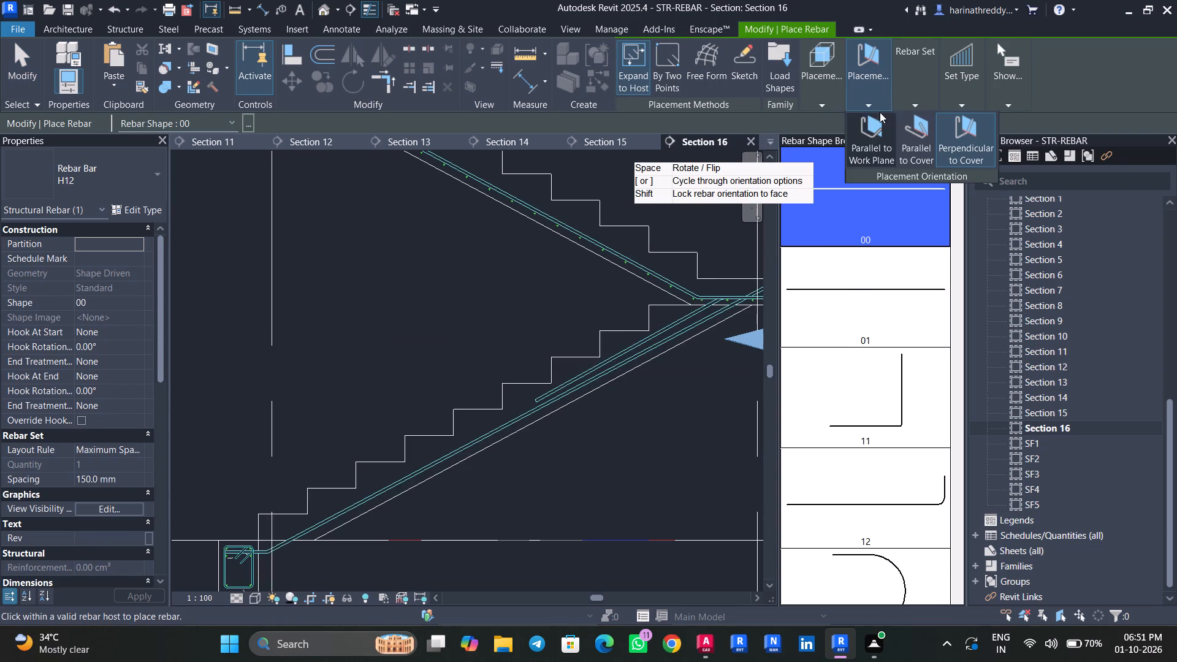
pyautogui.click(877, 129)
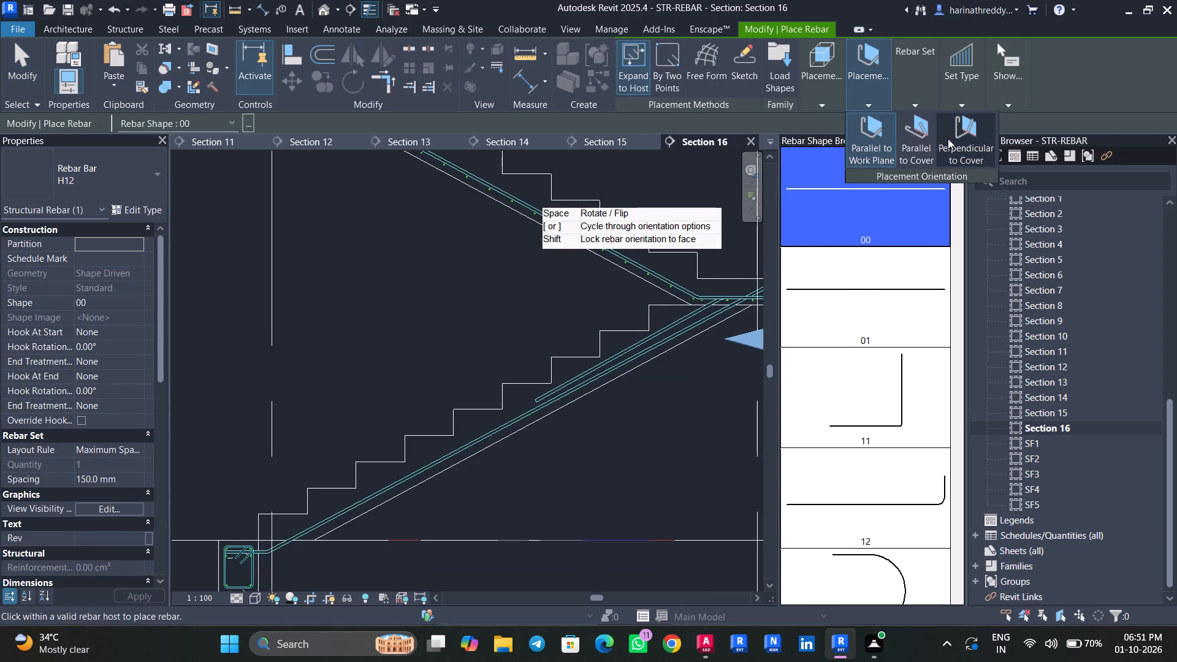
pyautogui.click(969, 139)
pyautogui.moveTo(644, 355); pyautogui.dragTo(556, 291, button='middle')
pyautogui.scroll(-1, 531, 309)
pyautogui.scroll(3, 531, 309)
pyautogui.moveTo(531, 312); pyautogui.dragTo(620, 361, button='middle')
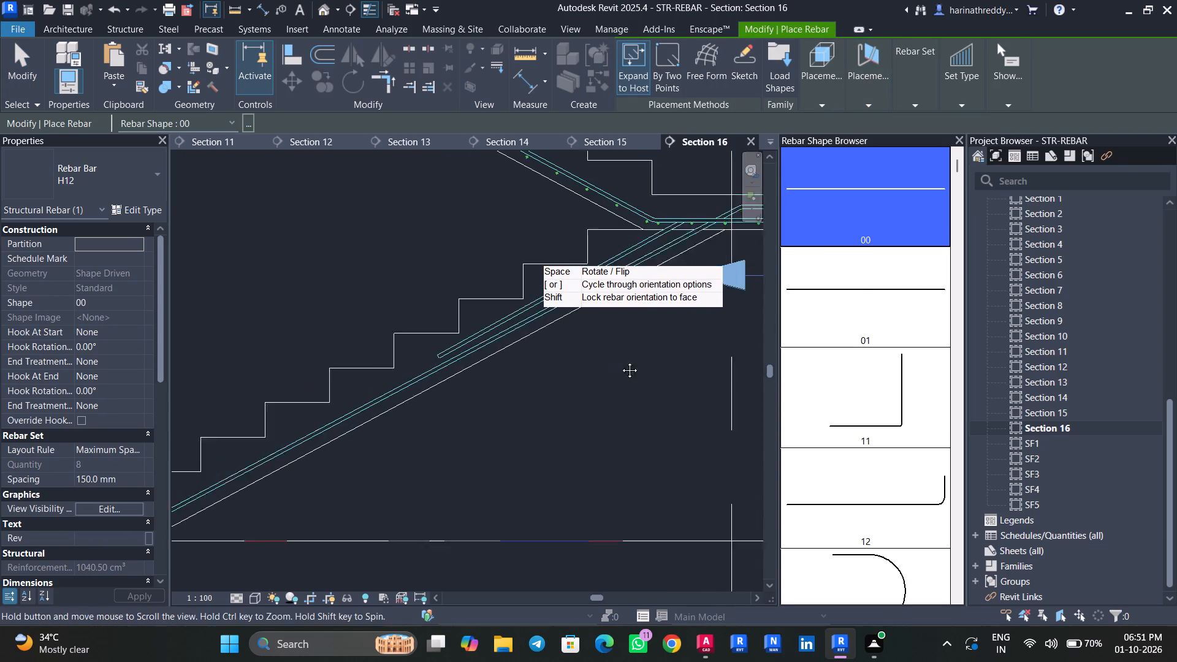
pyautogui.moveTo(620, 361); pyautogui.dragTo(622, 358, button='middle')
pyautogui.click(816, 96)
pyautogui.click(928, 147)
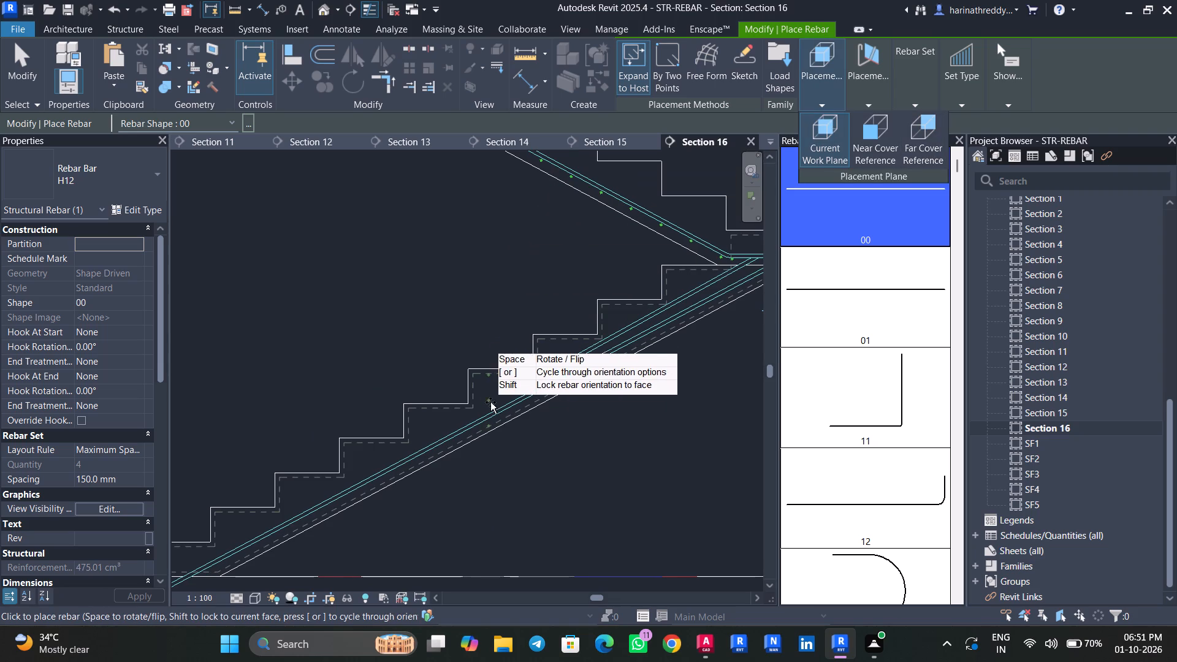
pyautogui.scroll(5, 518, 400)
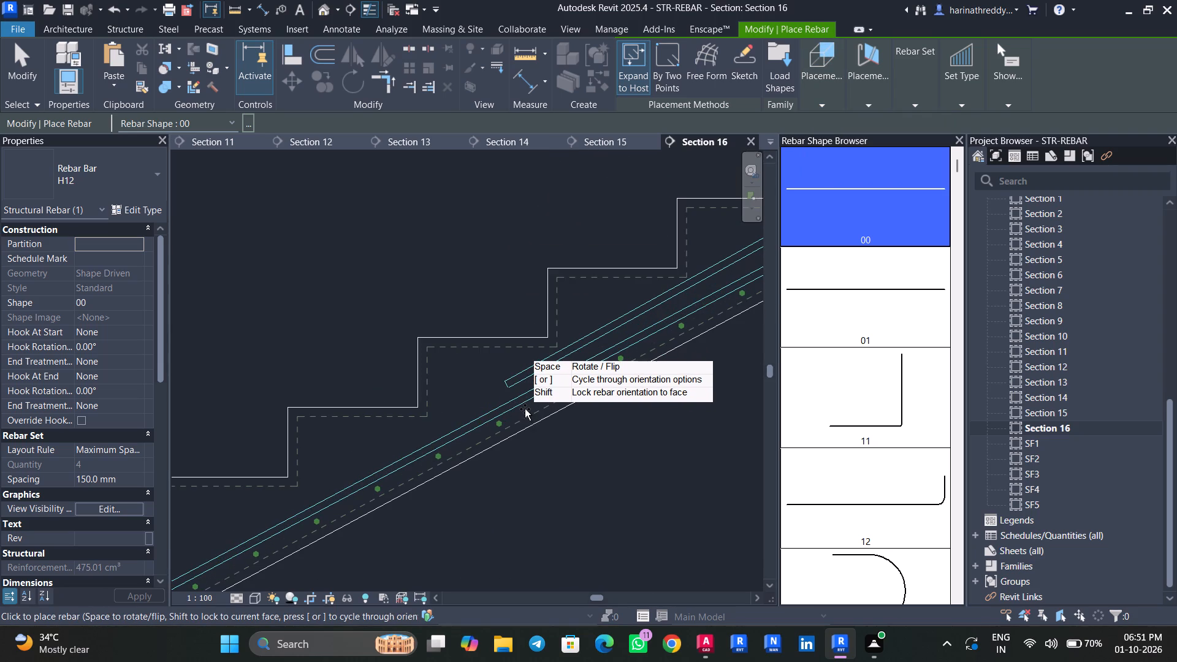
pyautogui.click(525, 409)
pyautogui.scroll(-3, 525, 409)
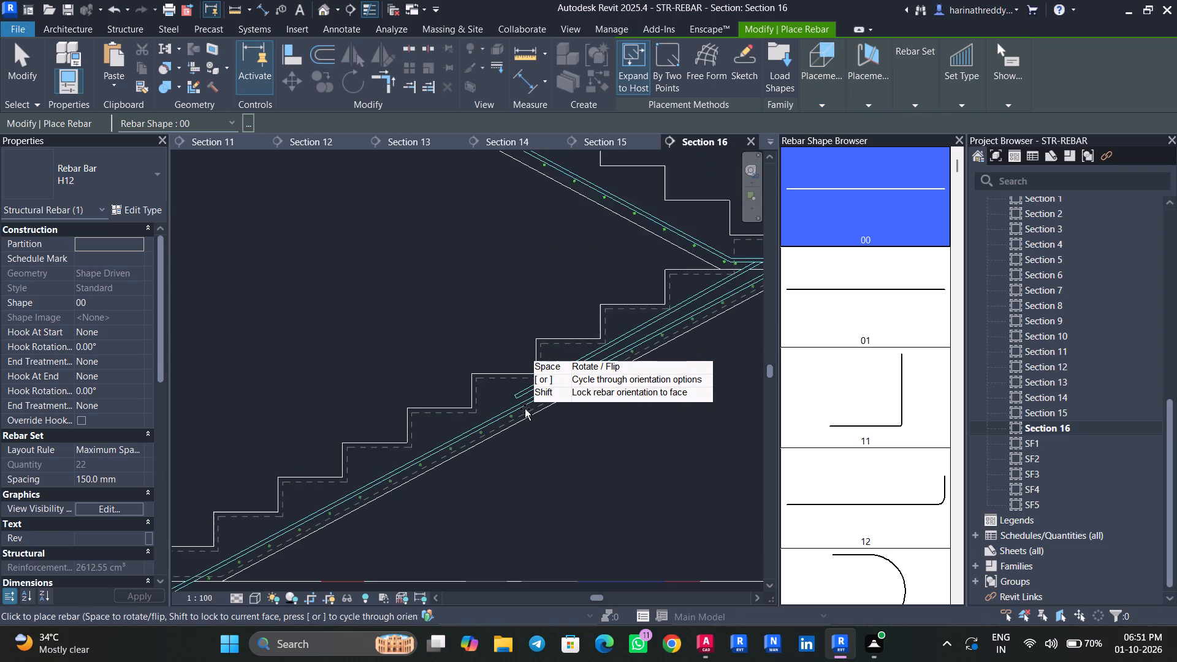
pyautogui.scroll(-3, 525, 409)
pyautogui.scroll(1, 525, 409)
pyautogui.scroll(-2, 525, 409)
pyautogui.press('Escape')
pyautogui.press('Escape')
pyautogui.press('Escape')
# Nudge the new H12 distribution set up toward the lower flight's H16 main bars.
pyautogui.scroll(7, 281, 528)
pyautogui.scroll(-1, 285, 535)
pyautogui.scroll(1, 285, 535)
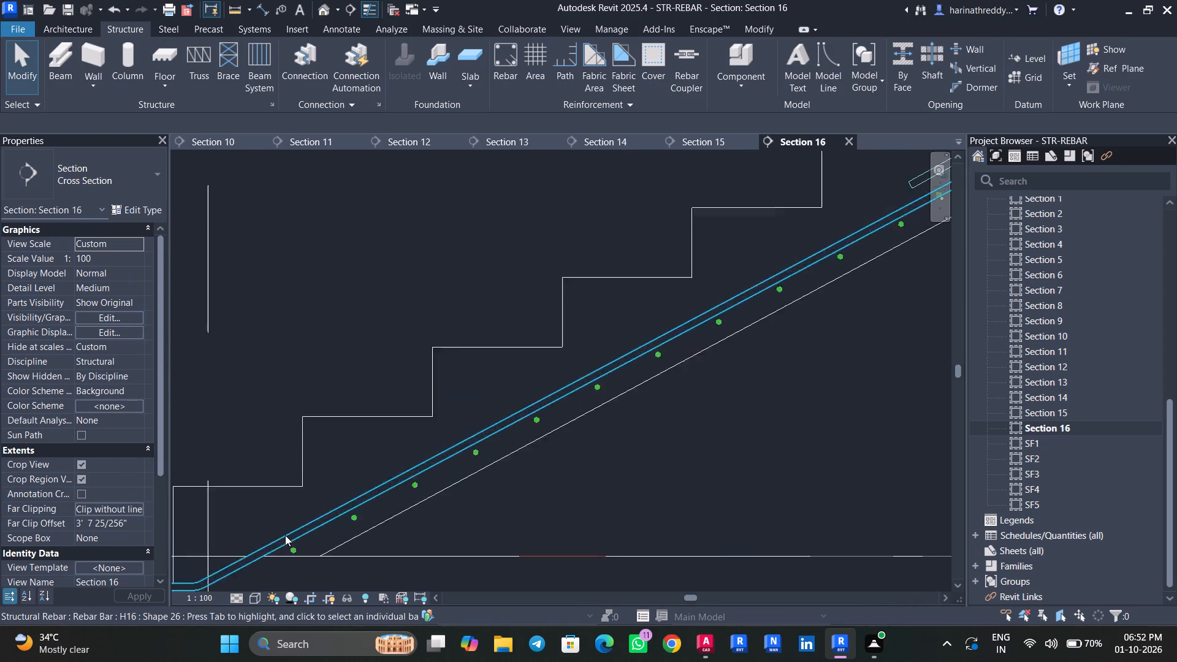
pyautogui.scroll(1, 285, 535)
pyautogui.moveTo(323, 532); pyautogui.dragTo(401, 417, button='middle')
pyautogui.click(376, 437)
pyautogui.scroll(1, 655, 384)
pyautogui.moveTo(655, 384); pyautogui.dragTo(357, 573, button='middle')
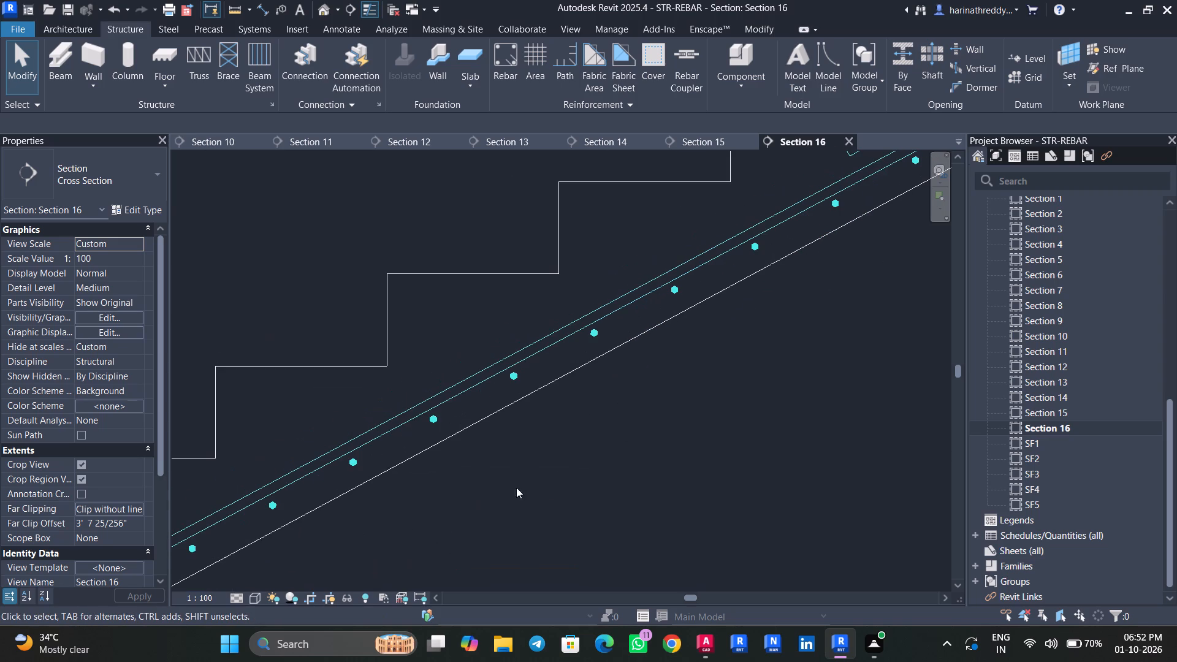
pyautogui.press('Up')
pyautogui.press('Escape')
# Nudge the H12 distribution set slightly down so its bars sit just beneath the lower flight's H16 main bars.
pyautogui.scroll(-4, 652, 423)
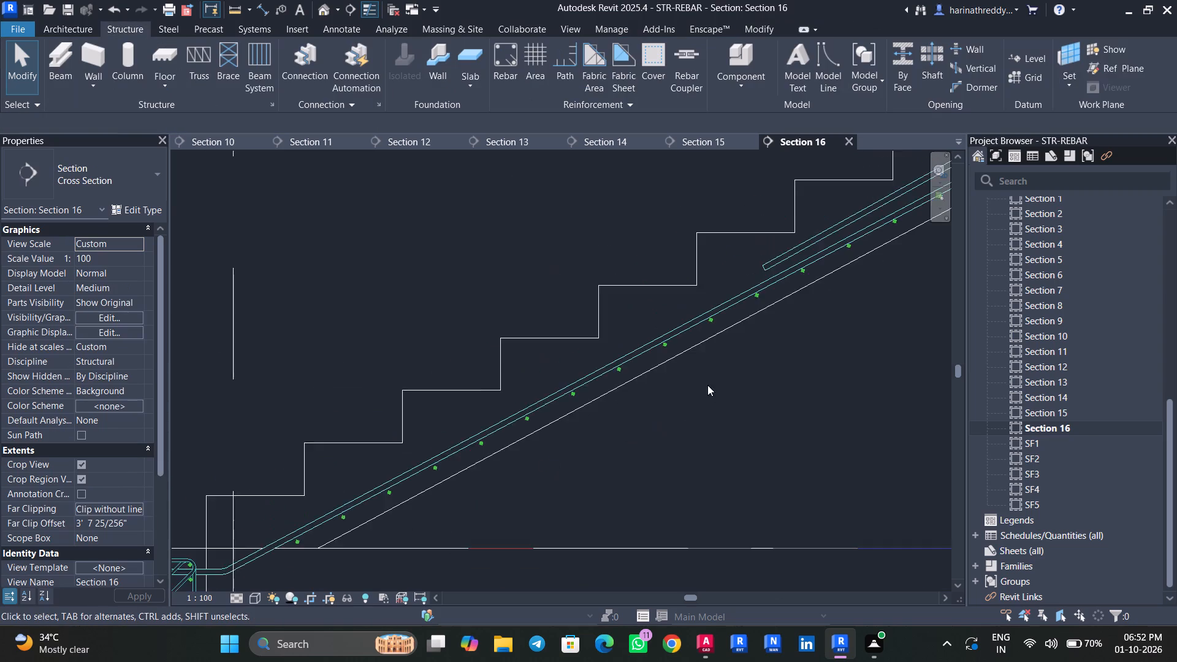
pyautogui.moveTo(706, 390); pyautogui.dragTo(450, 559, button='middle')
pyautogui.moveTo(781, 359); pyautogui.dragTo(617, 487, button='middle')
pyautogui.scroll(6, 722, 385)
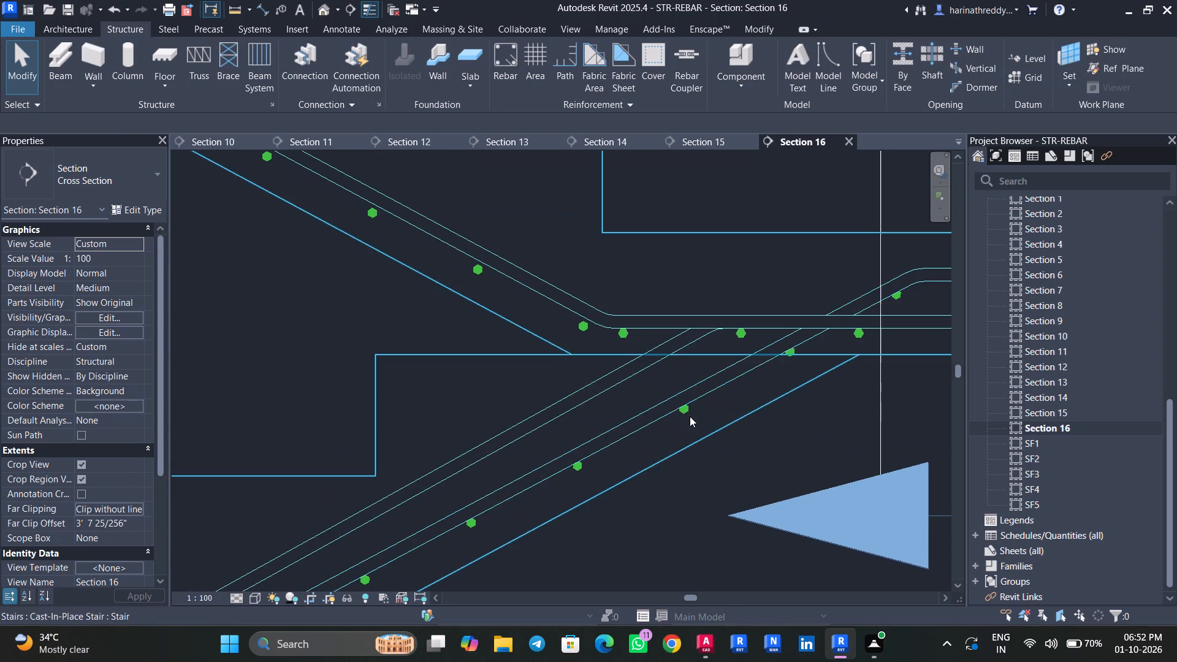
pyautogui.click(685, 411)
pyautogui.press('Escape')
pyautogui.click(689, 413)
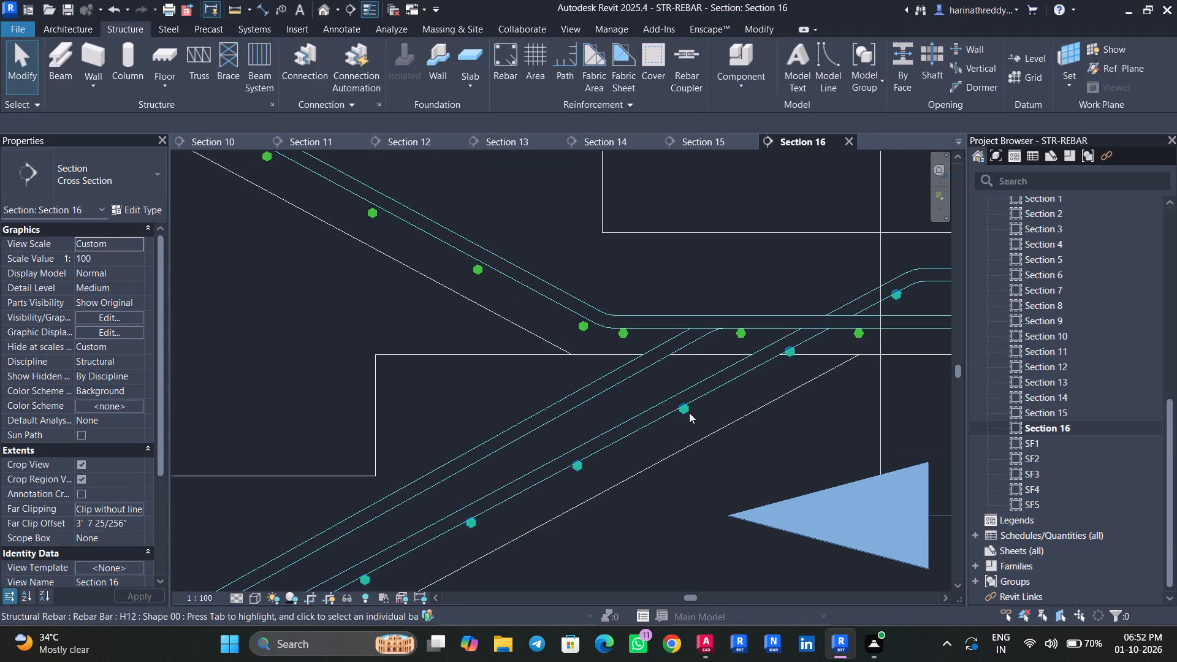
pyautogui.press('Down')
pyautogui.press('Down')
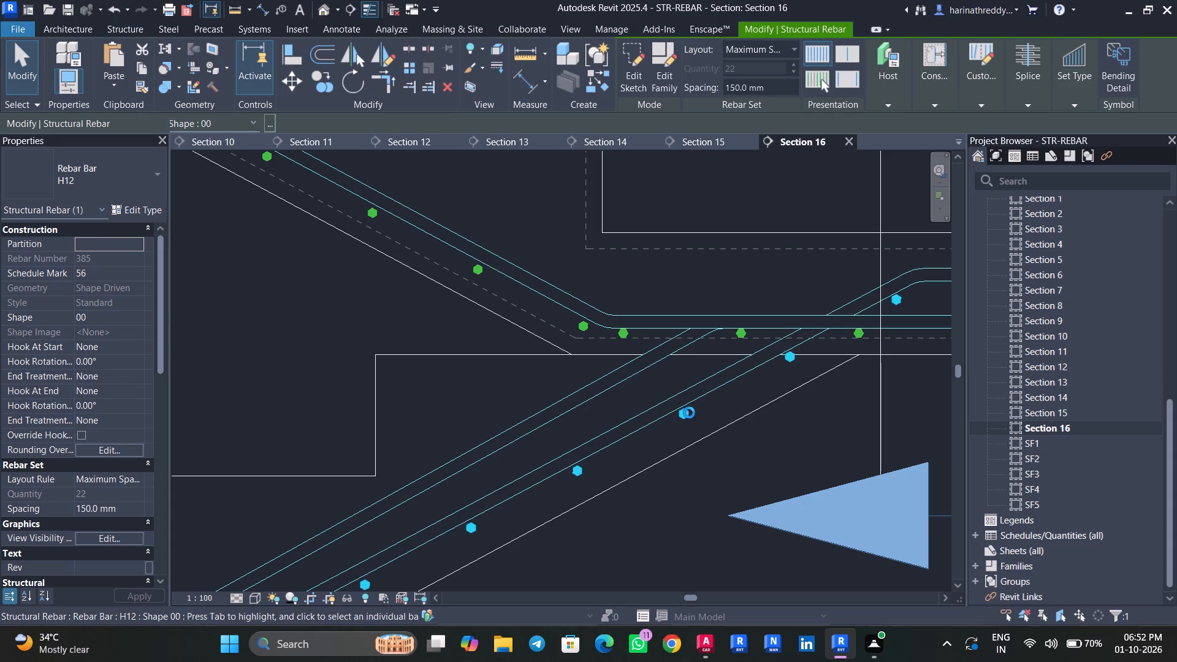
pyautogui.press('Down')
# Shorten the H12 distribution set's upper end so it stops at the top of the lower flight, below the landing.
pyautogui.moveTo(839, 414); pyautogui.dragTo(574, 487, button='middle')
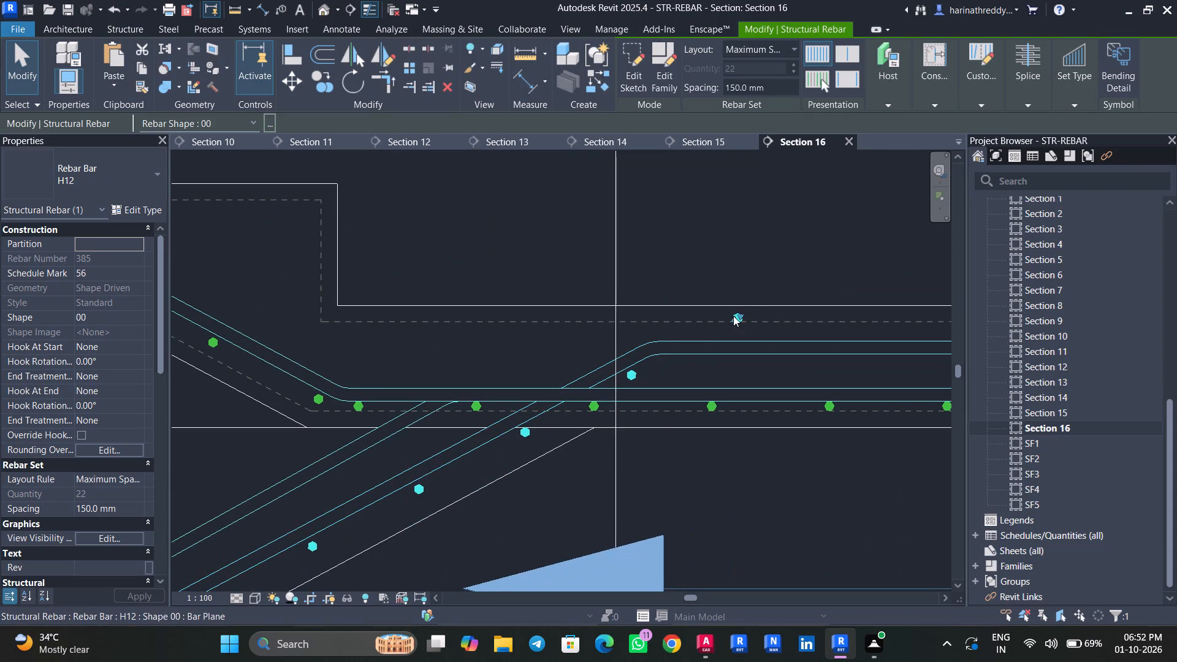
pyautogui.moveTo(733, 316); pyautogui.dragTo(520, 439)
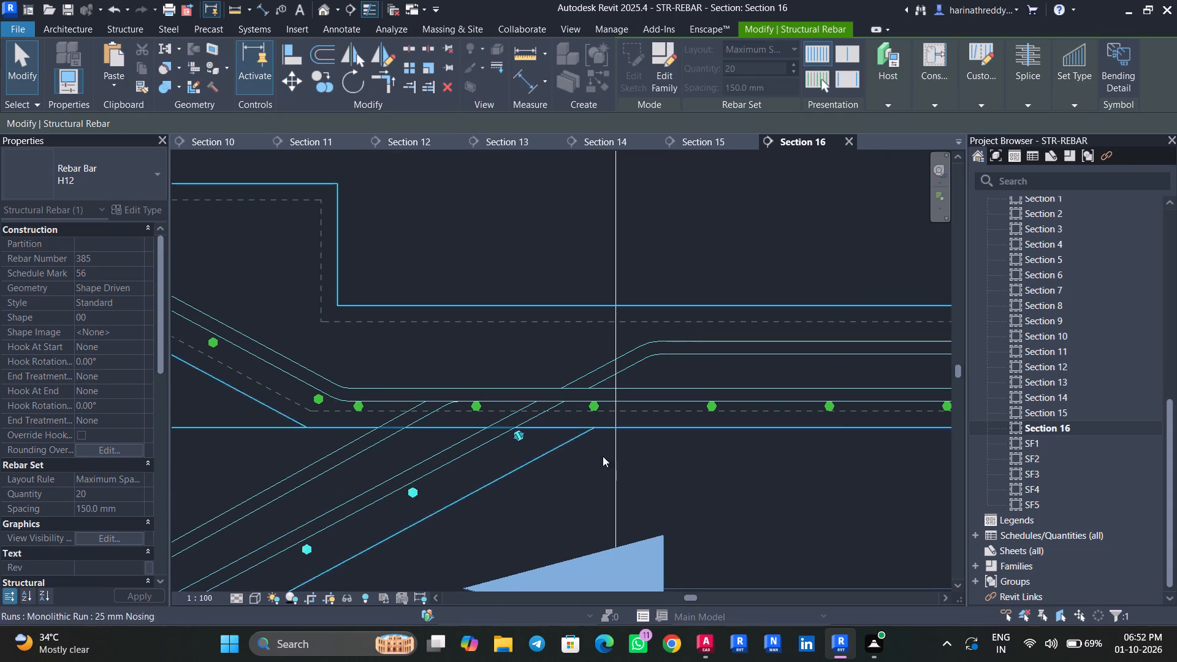
pyautogui.scroll(-4, 633, 456)
pyautogui.scroll(-1, 693, 481)
pyautogui.moveTo(693, 481); pyautogui.dragTo(798, 359, button='middle')
pyautogui.moveTo(539, 480); pyautogui.dragTo(612, 458, button='middle')
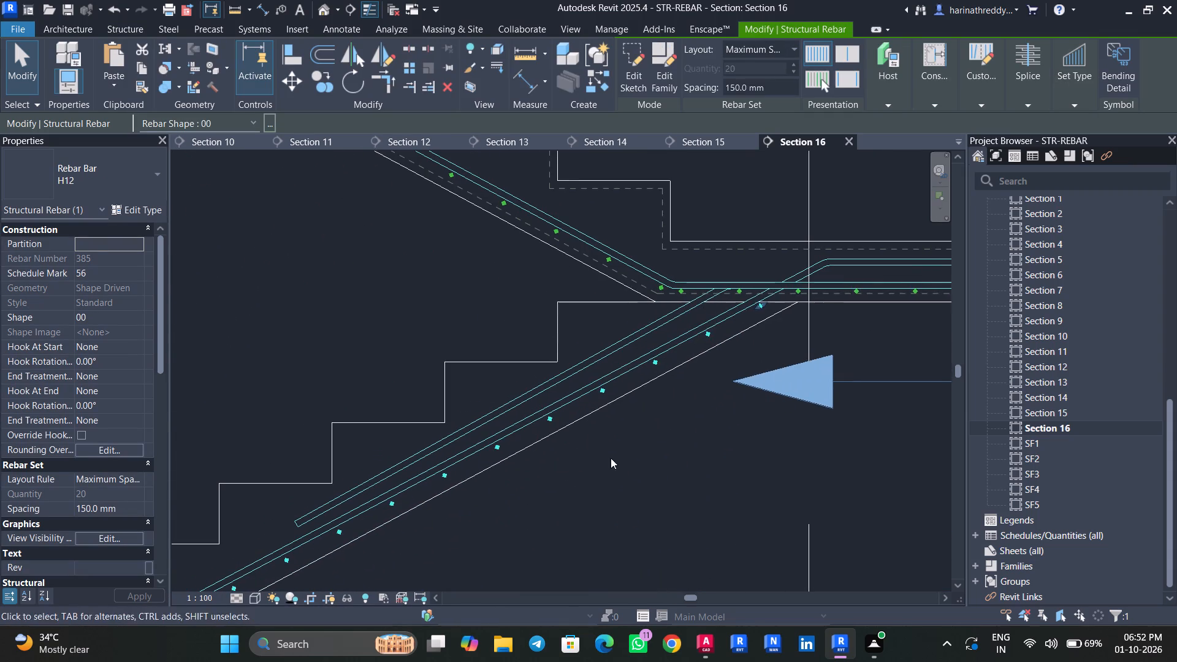
pyautogui.press('Escape')
pyautogui.press('Escape')
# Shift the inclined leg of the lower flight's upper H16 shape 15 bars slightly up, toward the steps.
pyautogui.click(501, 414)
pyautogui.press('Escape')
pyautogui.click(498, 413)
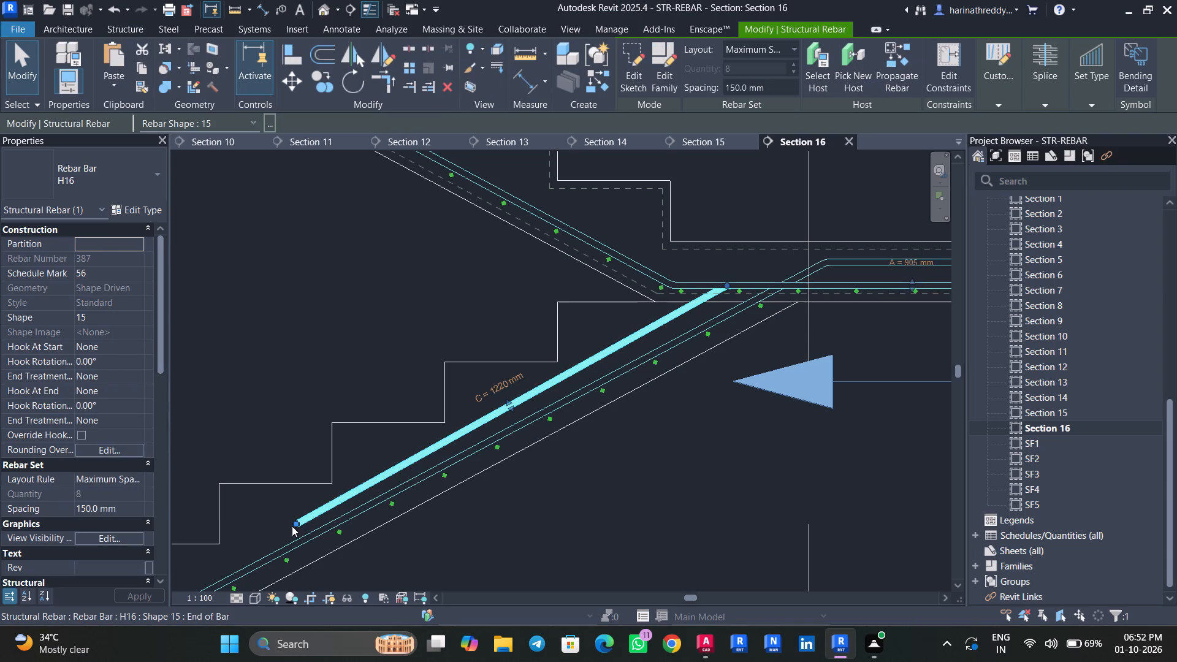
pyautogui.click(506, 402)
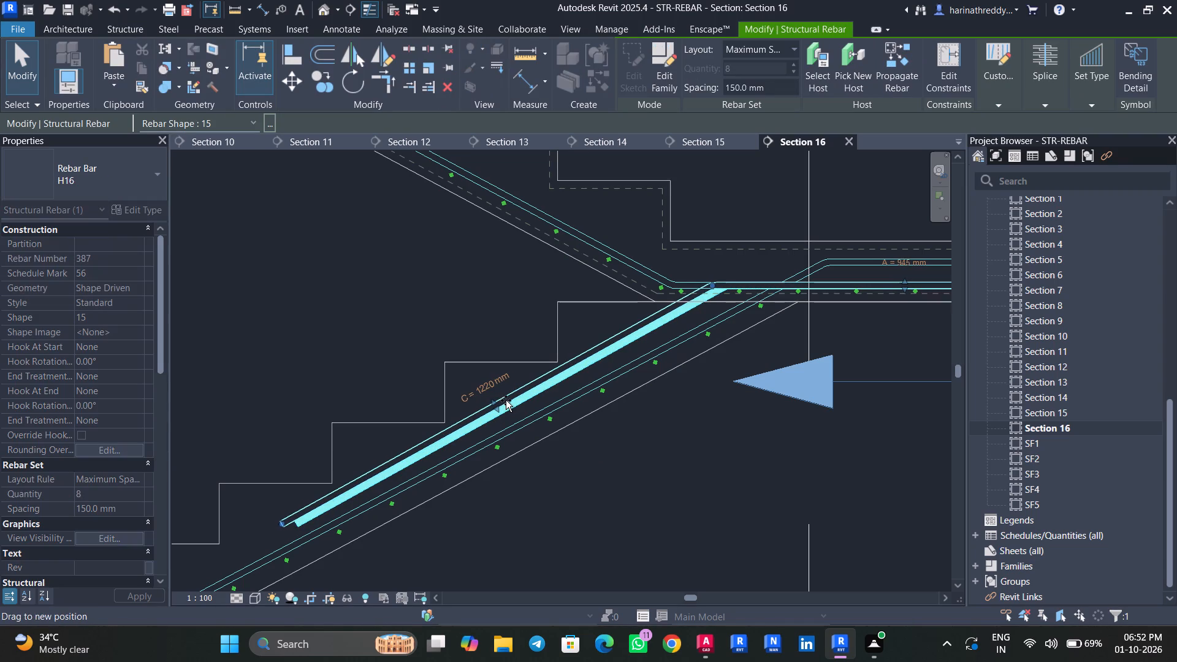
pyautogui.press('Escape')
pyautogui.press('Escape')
# Examine the lower flight's main and distribution bars from the landing junction down to the bottom beam.
pyautogui.scroll(-3, 618, 484)
pyautogui.moveTo(617, 494); pyautogui.dragTo(790, 308, button='middle')
pyautogui.scroll(-3, 790, 309)
pyautogui.moveTo(794, 309); pyautogui.dragTo(793, 321, button='middle')
pyautogui.moveTo(657, 393); pyautogui.dragTo(429, 550, button='middle')
pyautogui.scroll(2, 595, 413)
pyautogui.scroll(-1, 593, 411)
pyautogui.scroll(6, 593, 411)
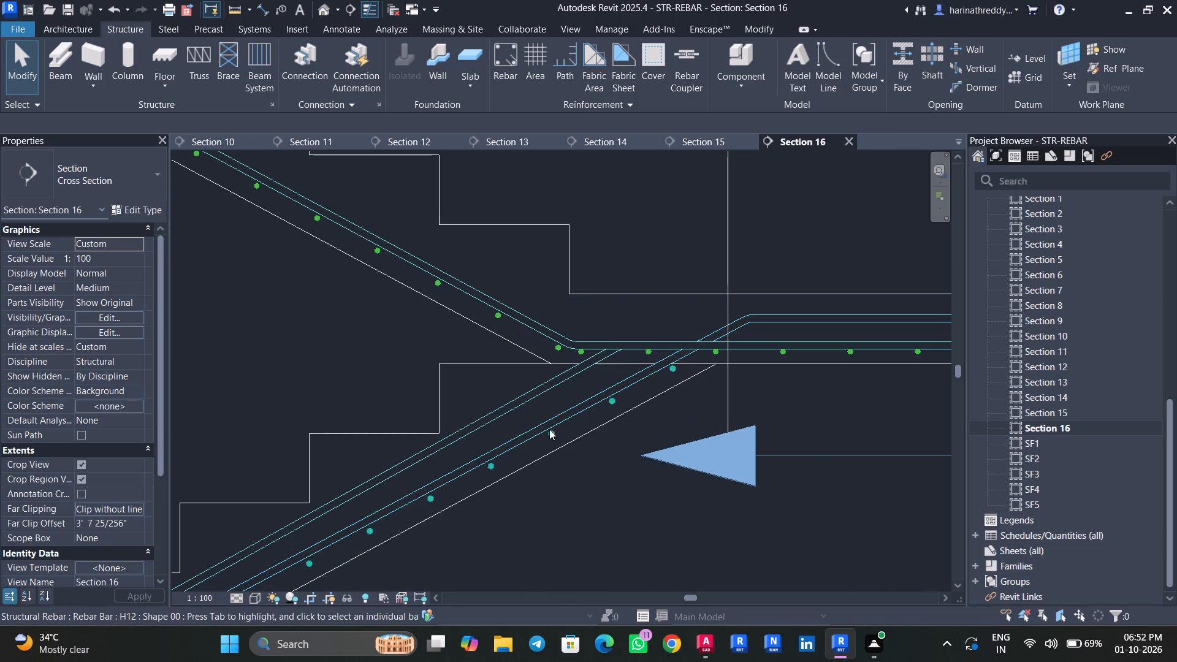
pyautogui.click(550, 432)
pyautogui.press('Escape')
pyautogui.click(551, 435)
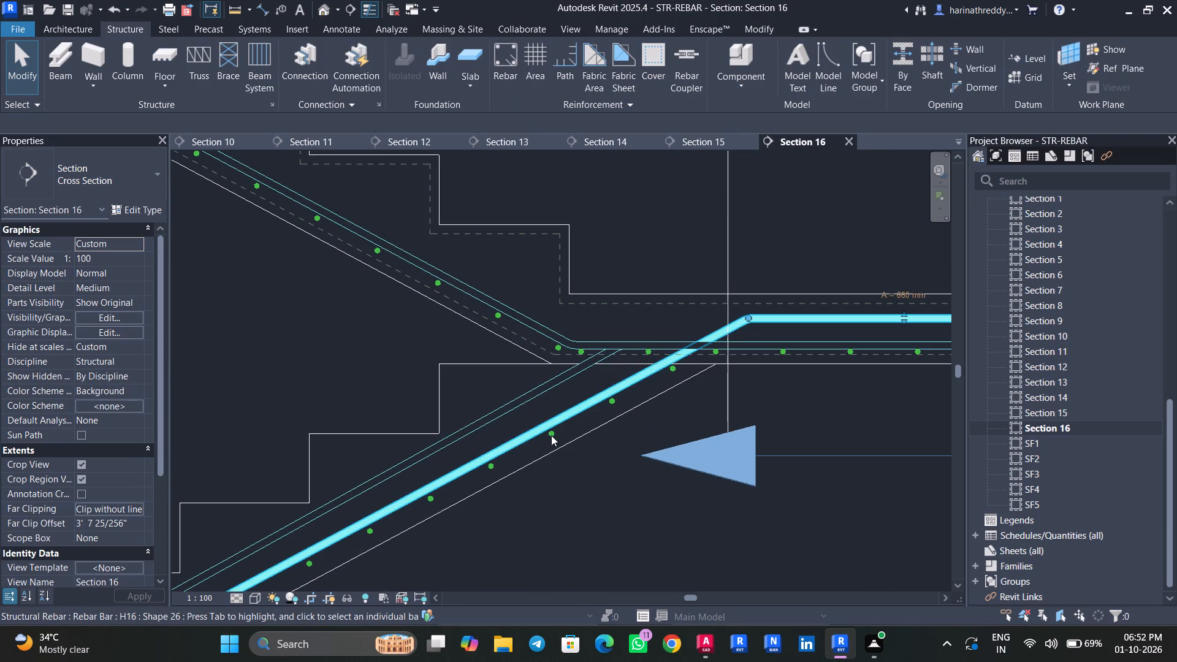
pyautogui.press('Escape')
pyautogui.click(553, 434)
pyautogui.press('Escape')
pyautogui.press('Escape')
pyautogui.scroll(-8, 590, 452)
pyautogui.moveTo(553, 490); pyautogui.dragTo(728, 327, button='middle')
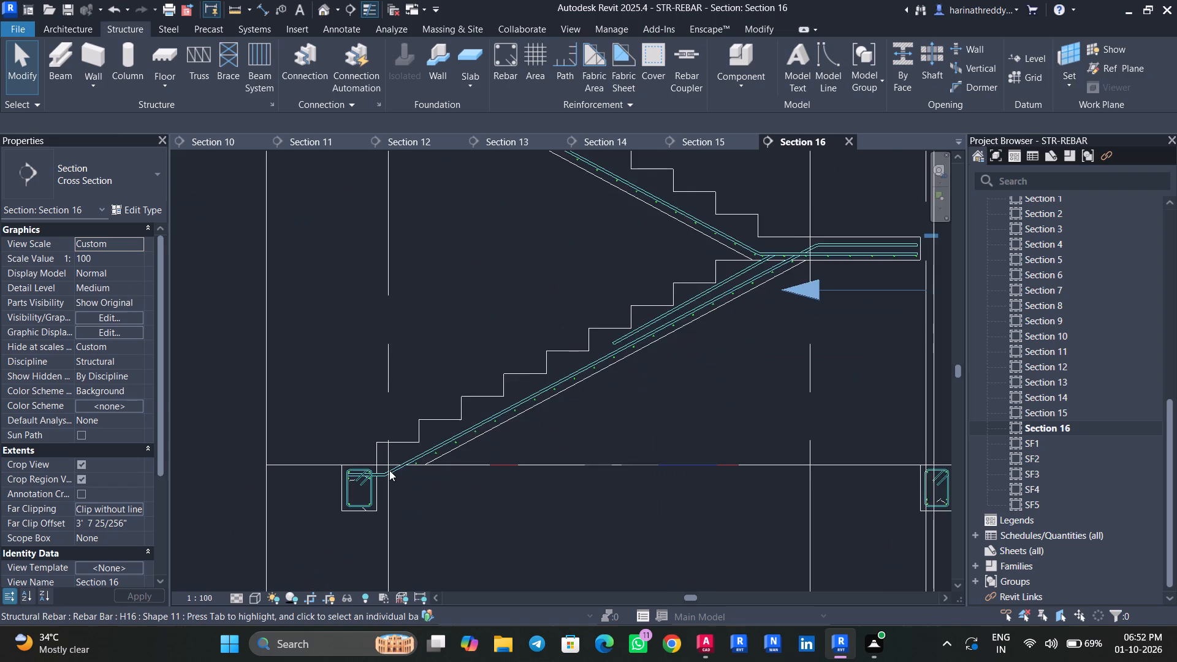
pyautogui.scroll(5, 389, 470)
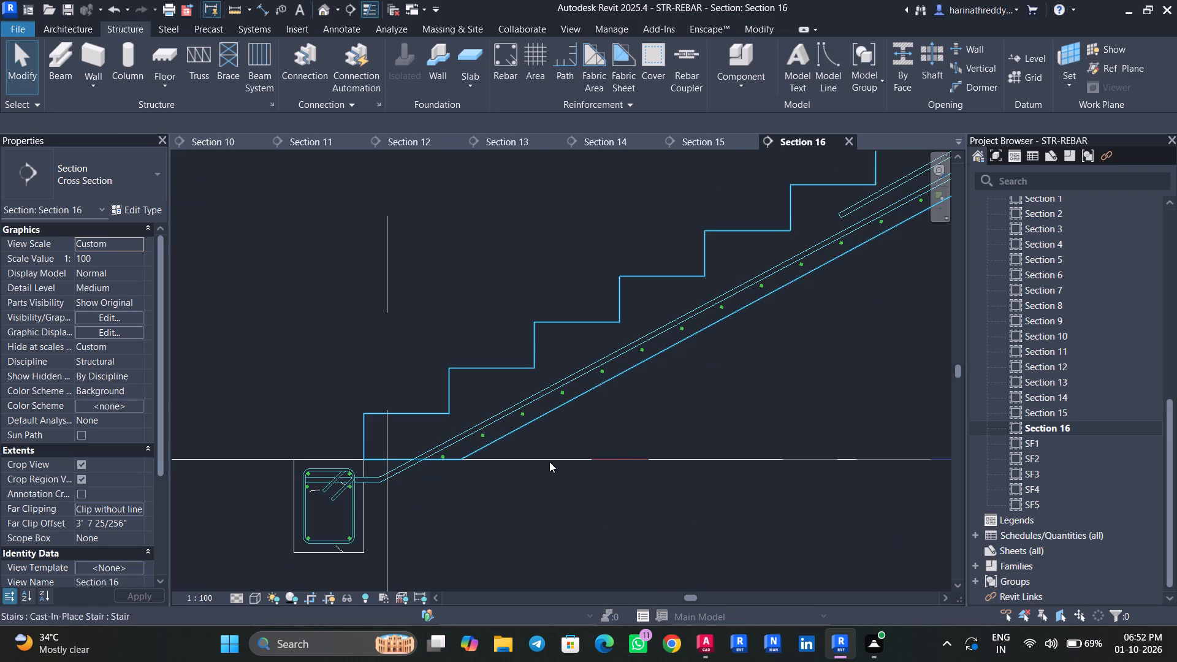
pyautogui.moveTo(549, 462); pyautogui.dragTo(283, 601, button='middle')
pyautogui.scroll(1, 745, 395)
pyautogui.moveTo(745, 395); pyautogui.dragTo(544, 541, button='middle')
pyautogui.press('Escape')
pyautogui.press('Escape')
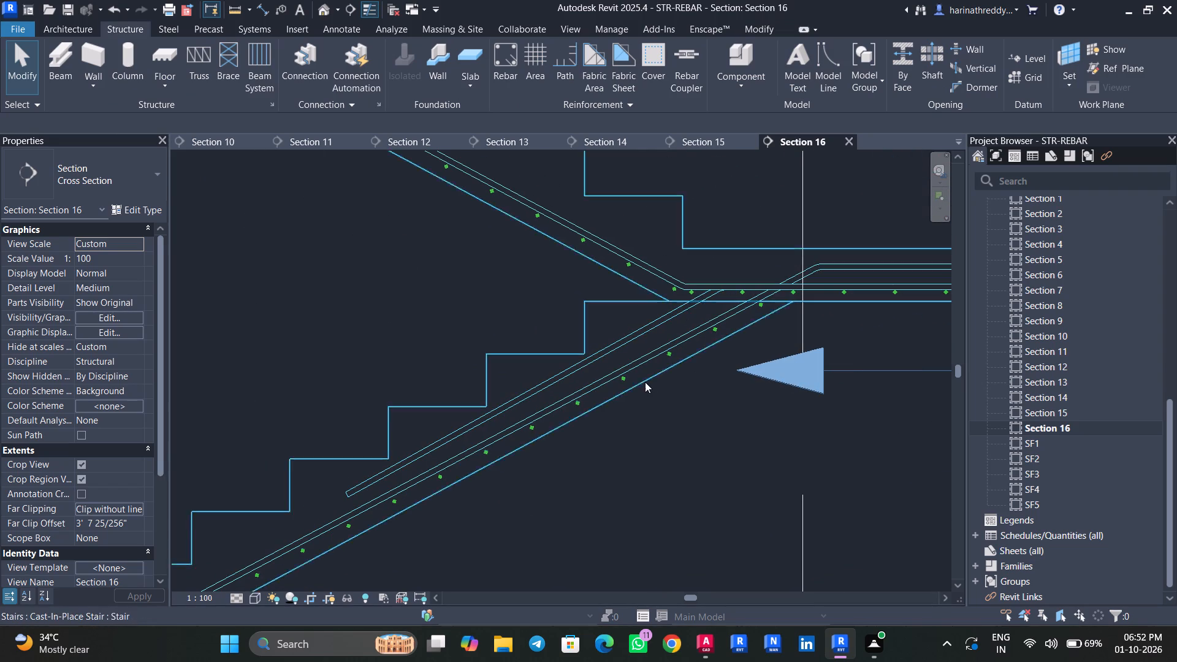
# Place an H12 shape 00 distribution set in the lower flight beneath its upper H16 bars, at 150 mm maximum spacing.
pyautogui.click(624, 392)
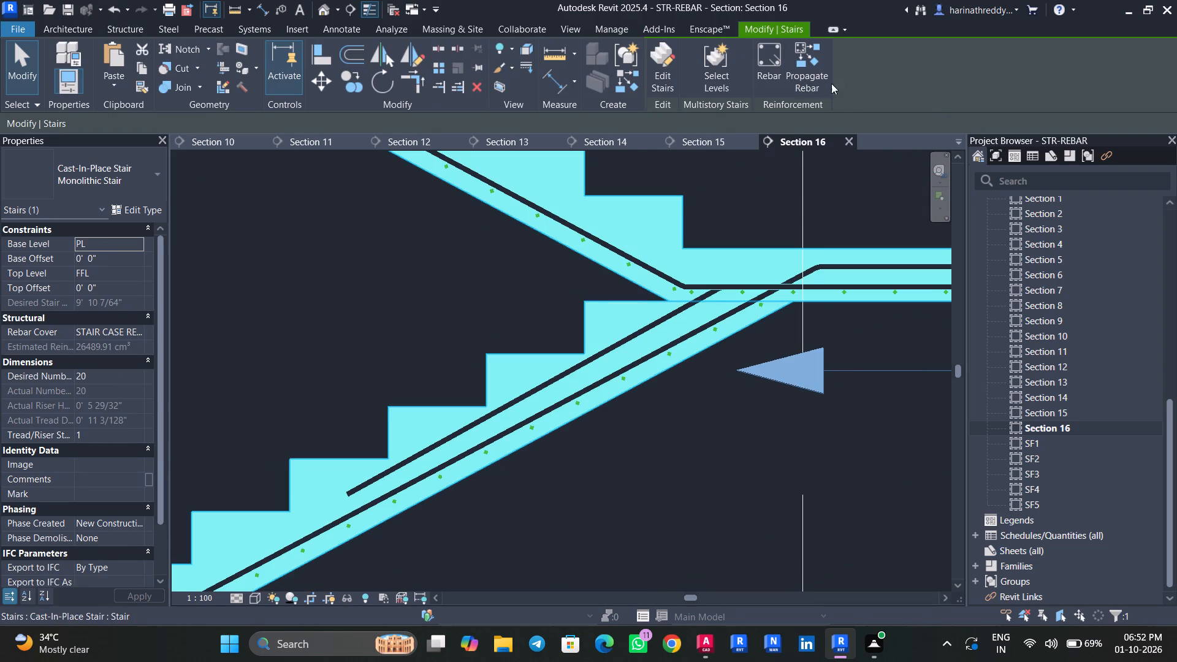
pyautogui.click(756, 71)
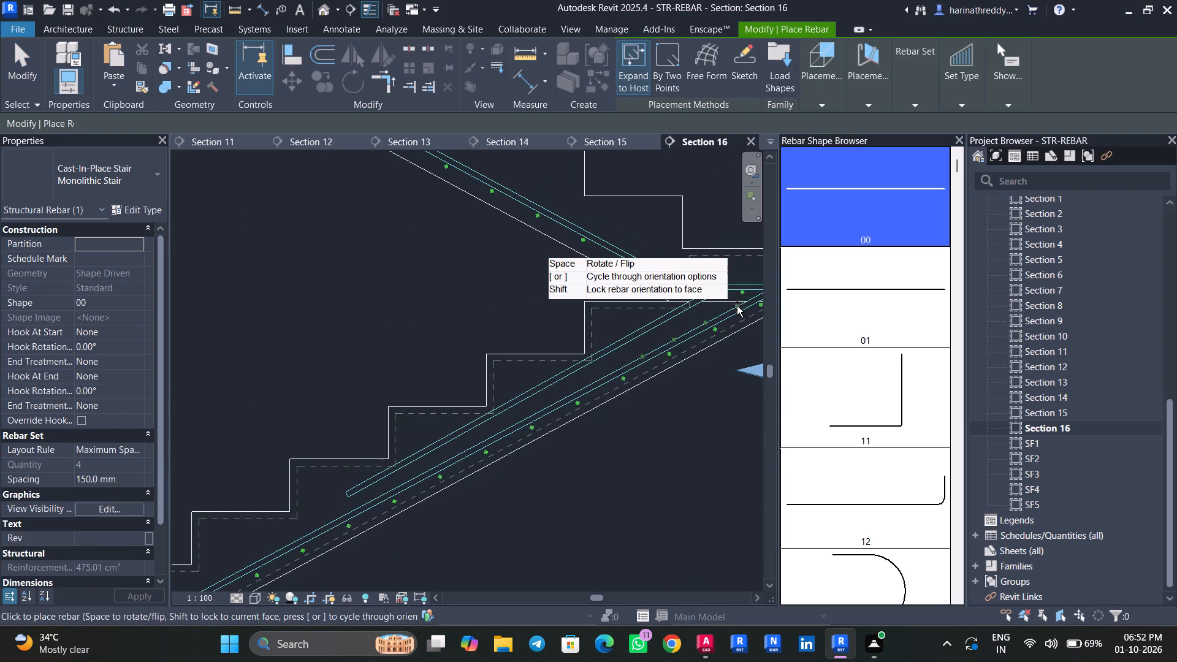
pyautogui.click(595, 370)
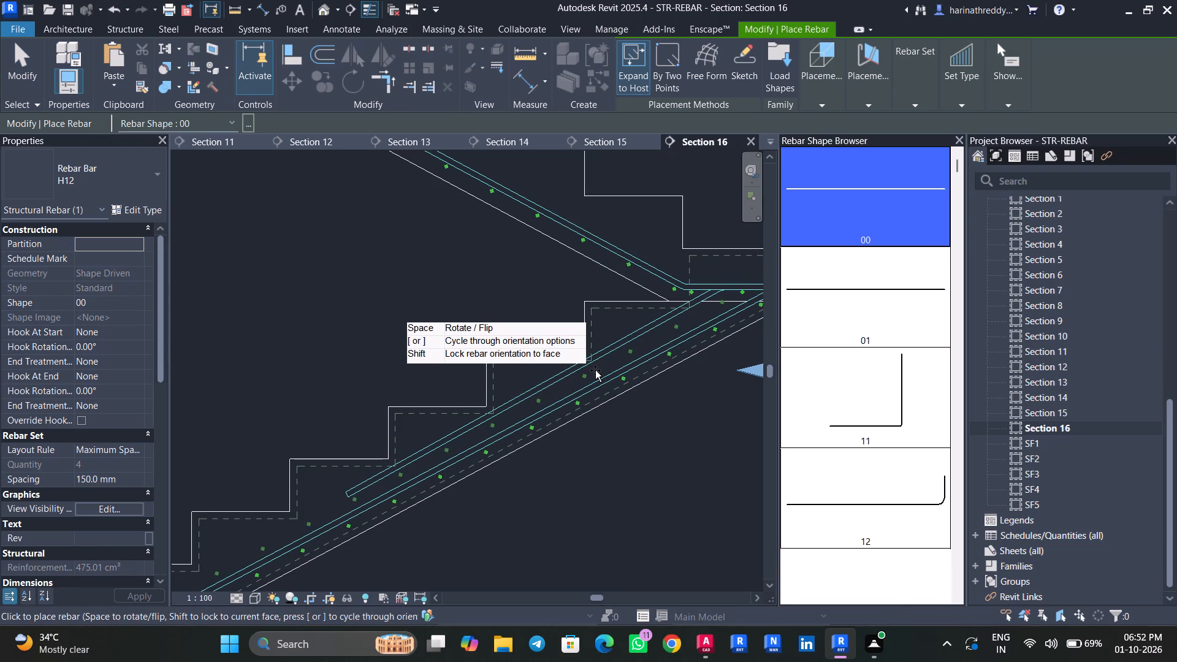
pyautogui.press('Escape')
pyautogui.press('Escape')
pyautogui.press('Escape')
# Trim both ends of the new H12 set so it runs only along the inclined leg of the upper H16 shape 15 bars.
pyautogui.scroll(-4, 503, 417)
pyautogui.scroll(1, 503, 415)
pyautogui.scroll(-4, 503, 415)
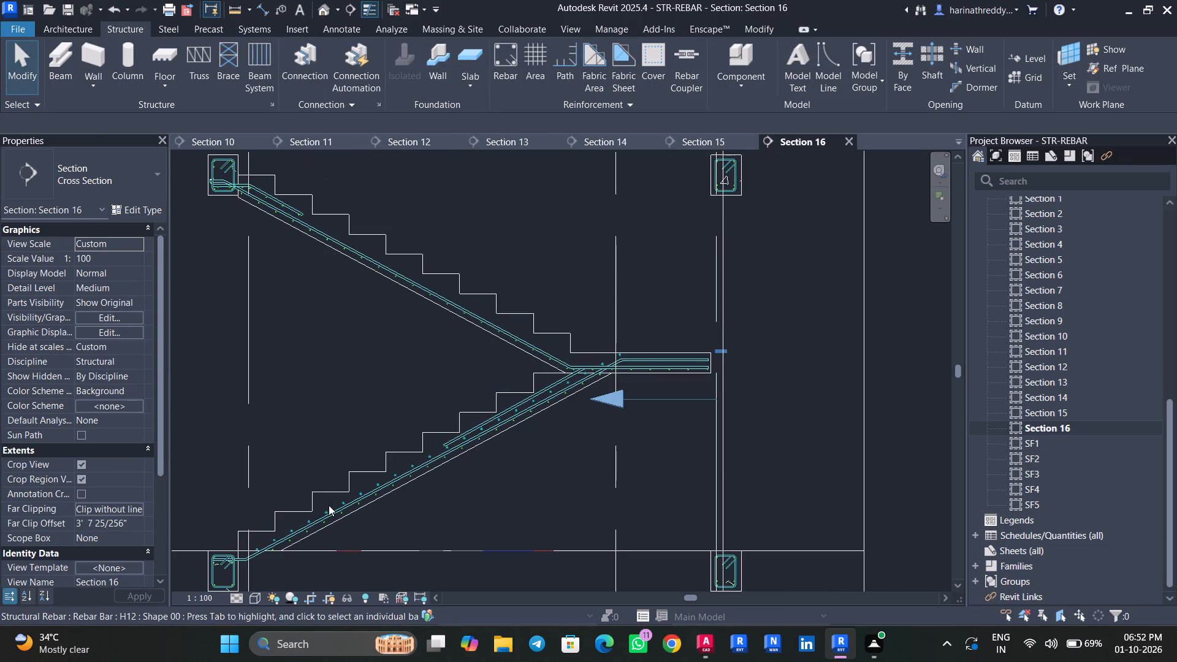
pyautogui.click(329, 505)
pyautogui.moveTo(261, 542); pyautogui.dragTo(462, 456)
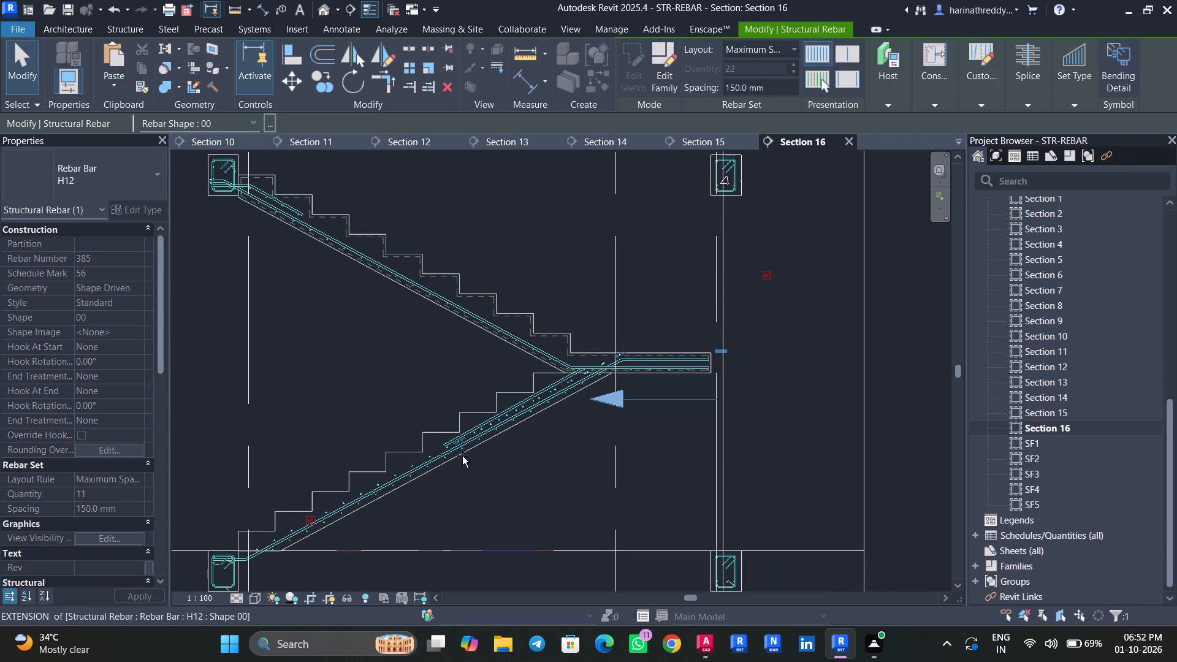
pyautogui.moveTo(462, 456); pyautogui.dragTo(454, 457)
pyautogui.scroll(3, 566, 363)
pyautogui.scroll(-1, 567, 363)
pyautogui.scroll(5, 568, 363)
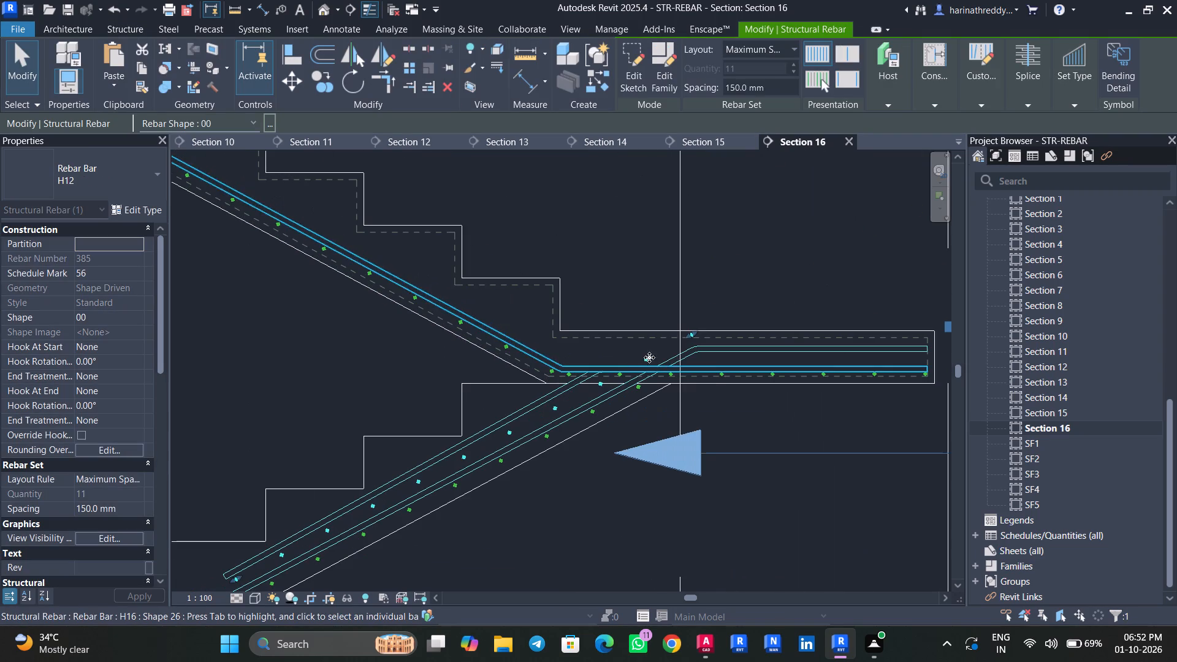
pyautogui.moveTo(688, 336); pyautogui.dragTo(592, 381)
pyautogui.press('Escape')
pyautogui.press('Escape')
# In the H16 shape 15 bars' sketch, delete the inclined segment and shorten the landing segment's flight-side end slightly.
pyautogui.click(535, 403)
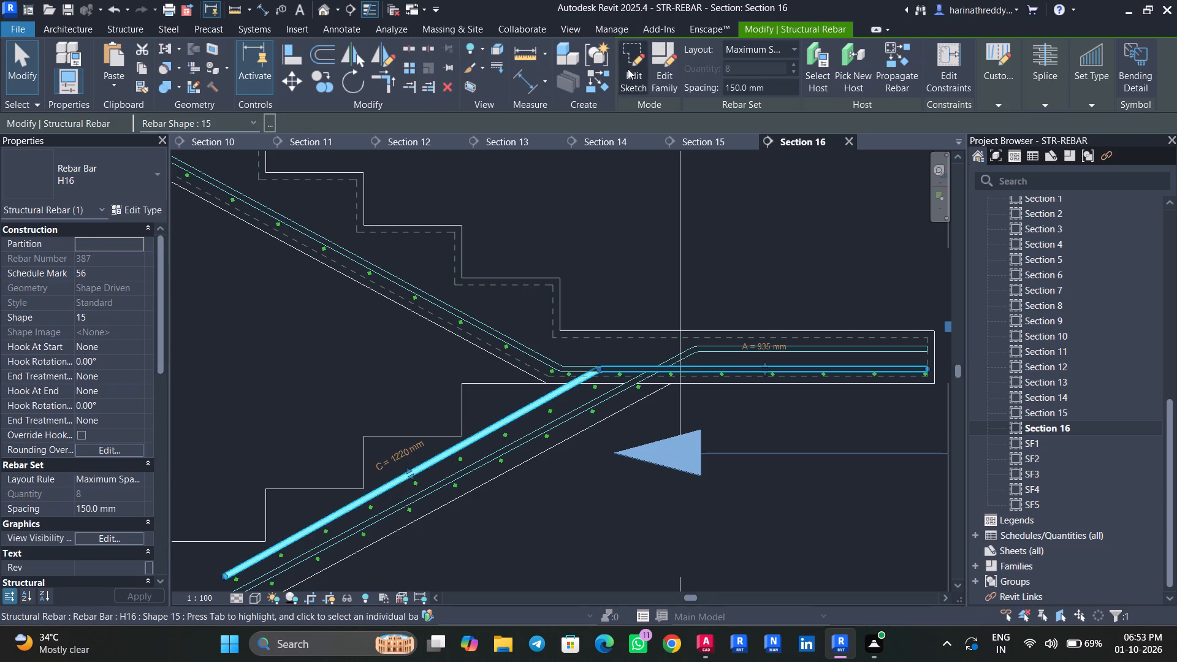
pyautogui.click(634, 80)
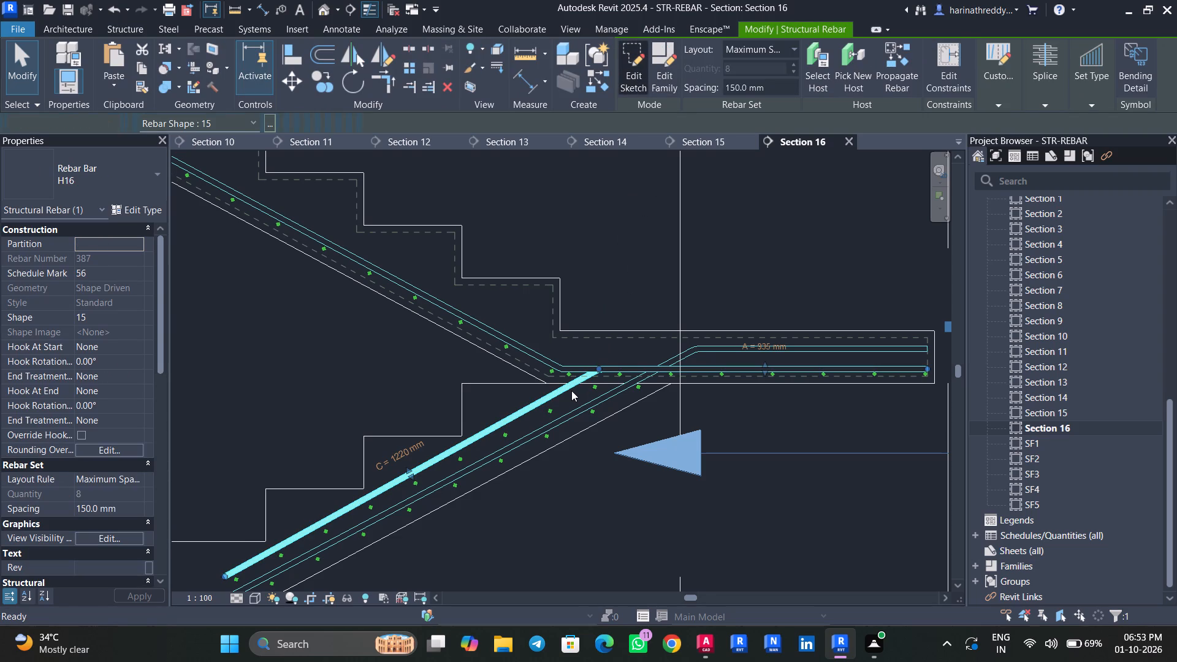
pyautogui.click(549, 397)
pyautogui.press('Delete')
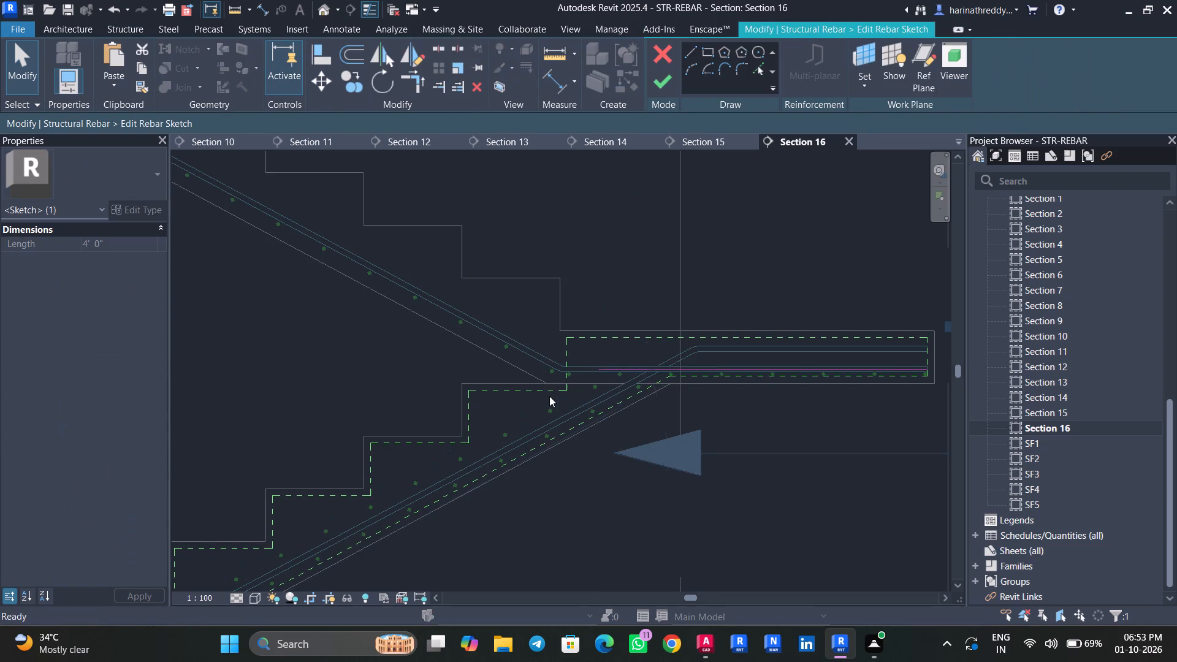
pyautogui.scroll(4, 605, 380)
pyautogui.click(596, 360)
pyautogui.scroll(5, 596, 360)
pyautogui.moveTo(594, 360); pyautogui.dragTo(622, 367)
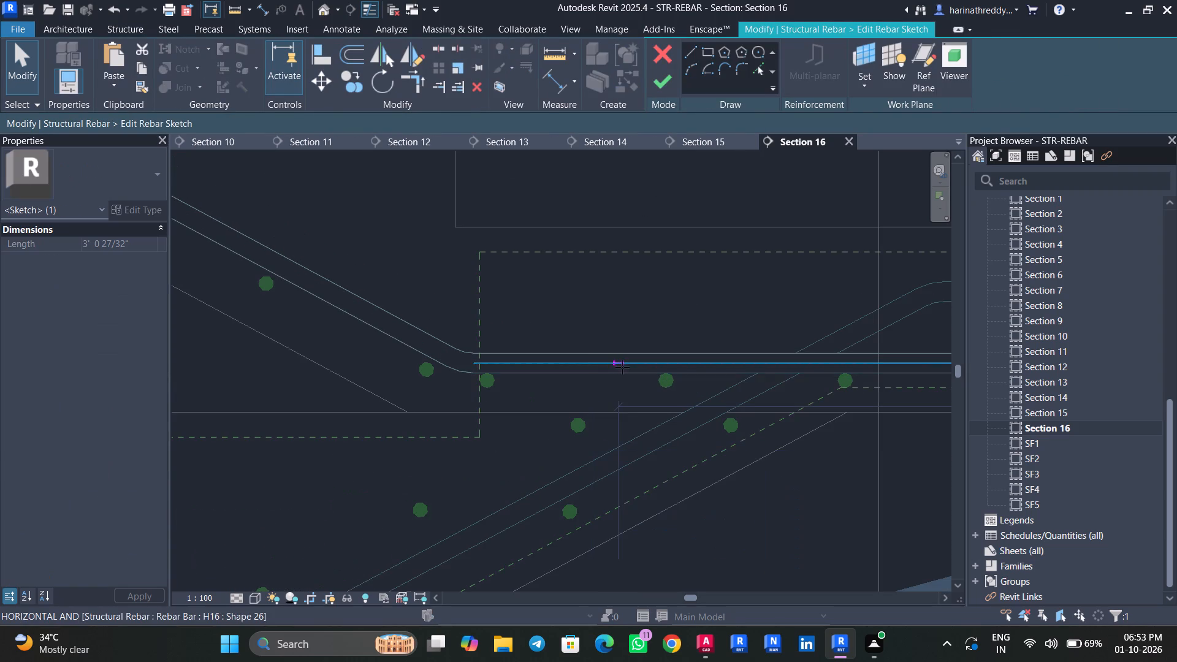
pyautogui.moveTo(622, 367); pyautogui.dragTo(623, 367)
# Draw a new inclined segment about 3'-11 3/4" long from the landing segment down along the H12 bars, and finish the rebar sketch.
pyautogui.click(692, 48)
pyautogui.click(625, 367)
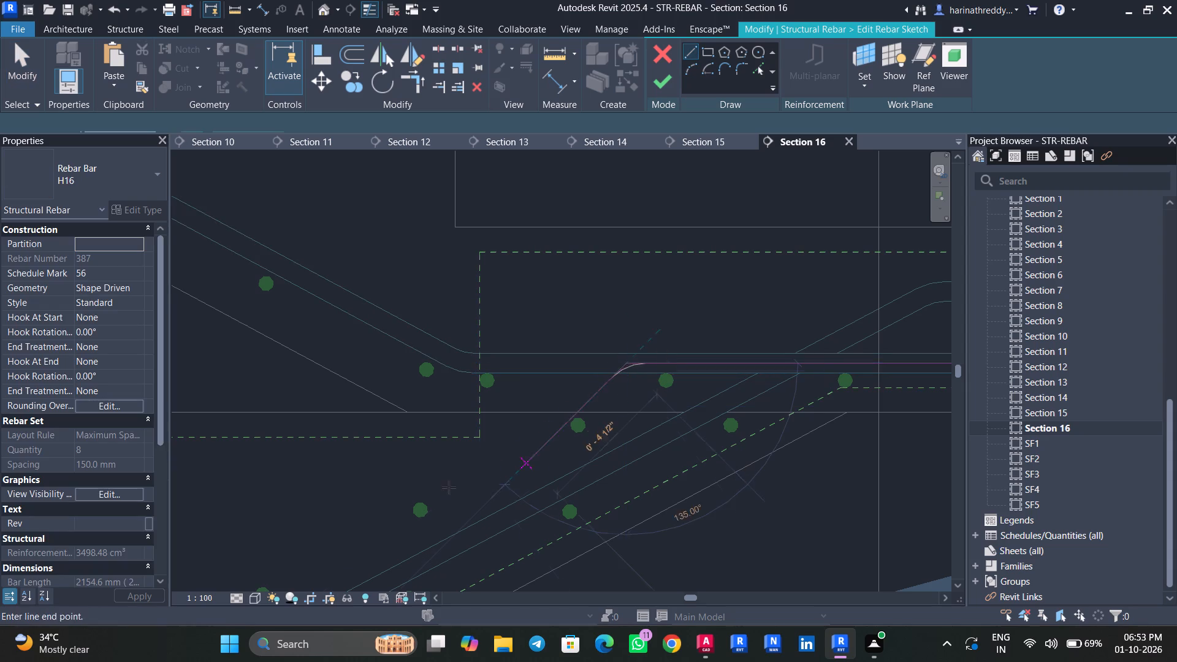
pyautogui.moveTo(402, 512); pyautogui.dragTo(663, 387, button='middle')
pyautogui.scroll(-5, 509, 466)
pyautogui.moveTo(470, 482); pyautogui.dragTo(597, 397, button='middle')
pyautogui.moveTo(336, 523); pyautogui.dragTo(498, 409, button='middle')
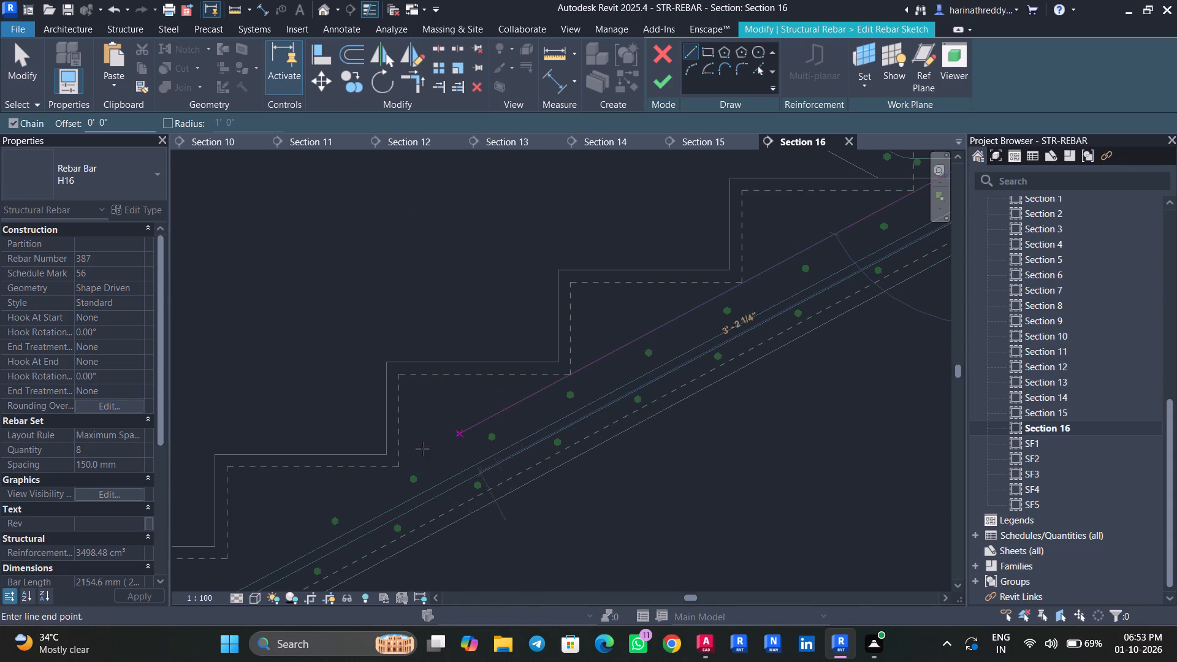
pyautogui.moveTo(345, 487); pyautogui.dragTo(521, 362, button='middle')
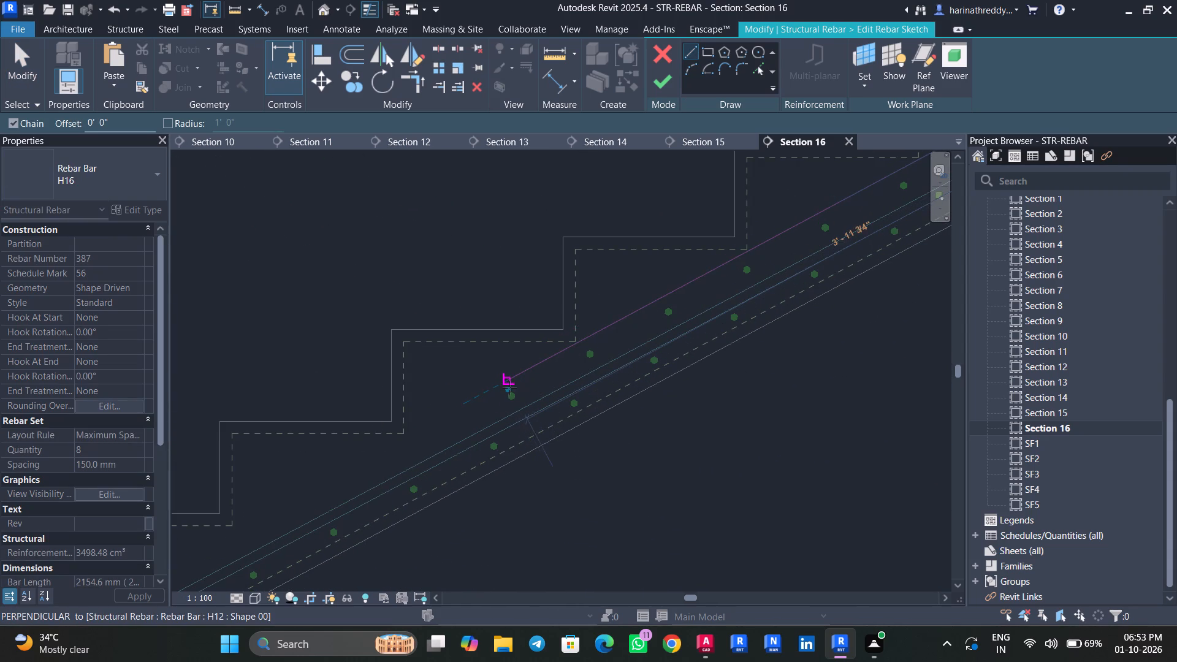
pyautogui.click(506, 389)
pyautogui.press('Escape')
pyautogui.press('Escape')
pyautogui.press('Escape')
pyautogui.moveTo(792, 379); pyautogui.dragTo(487, 547, button='middle')
pyautogui.click(662, 82)
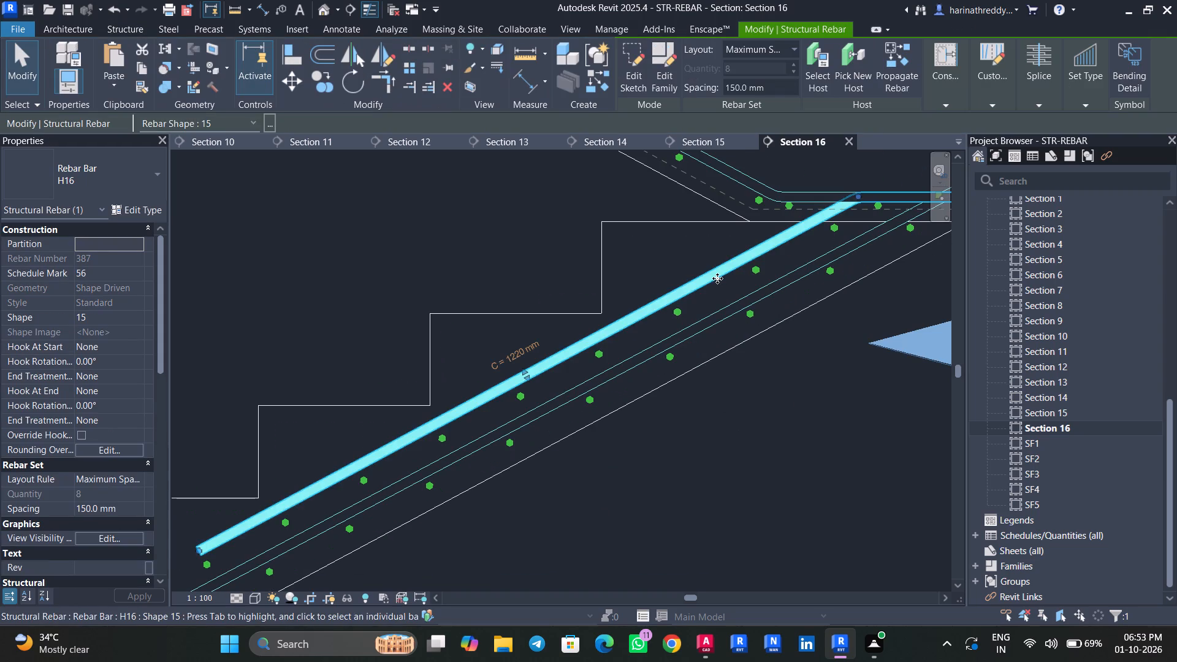
# Nudge the inclined leg of the H16 shape 15 bars slightly toward the H12 distribution bars beneath it.
pyautogui.press('Escape')
pyautogui.press('Escape')
pyautogui.click(546, 368)
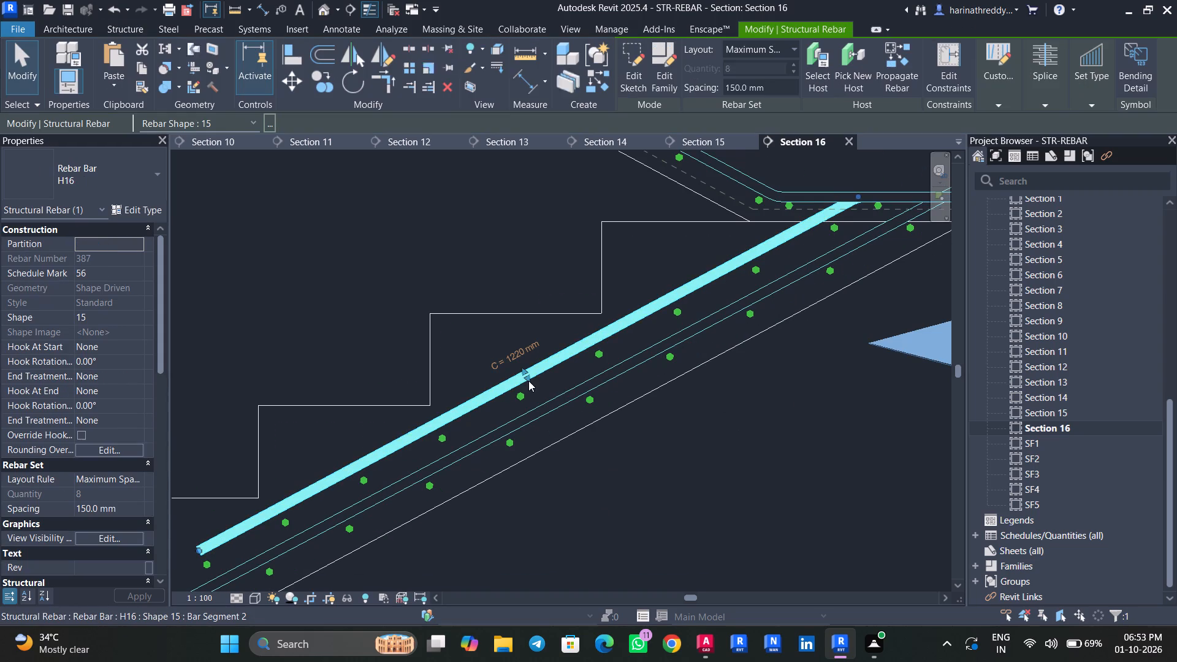
pyautogui.scroll(5, 530, 379)
pyautogui.click(524, 378)
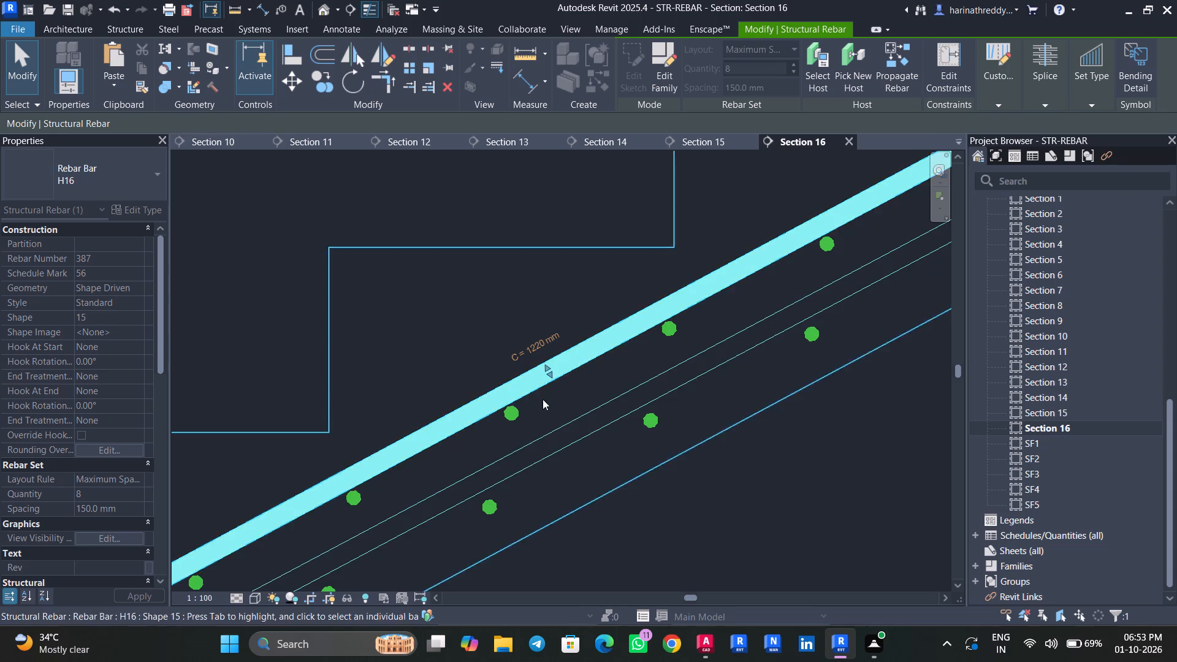
# Extend the lower end of the H16 shape 15 bars past the last H12 bar, making the inclined leg 1250 mm.
pyautogui.scroll(-6, 543, 397)
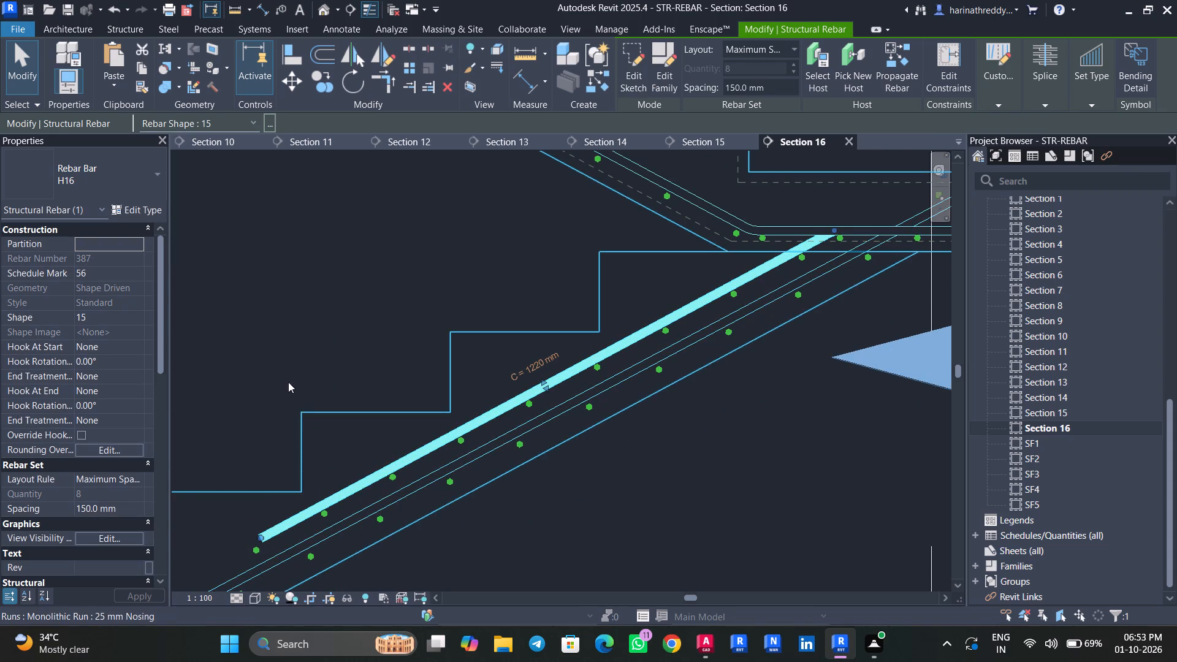
pyautogui.moveTo(288, 382); pyautogui.dragTo(430, 276, button='middle')
pyautogui.scroll(6, 397, 432)
pyautogui.moveTo(408, 435); pyautogui.dragTo(400, 441)
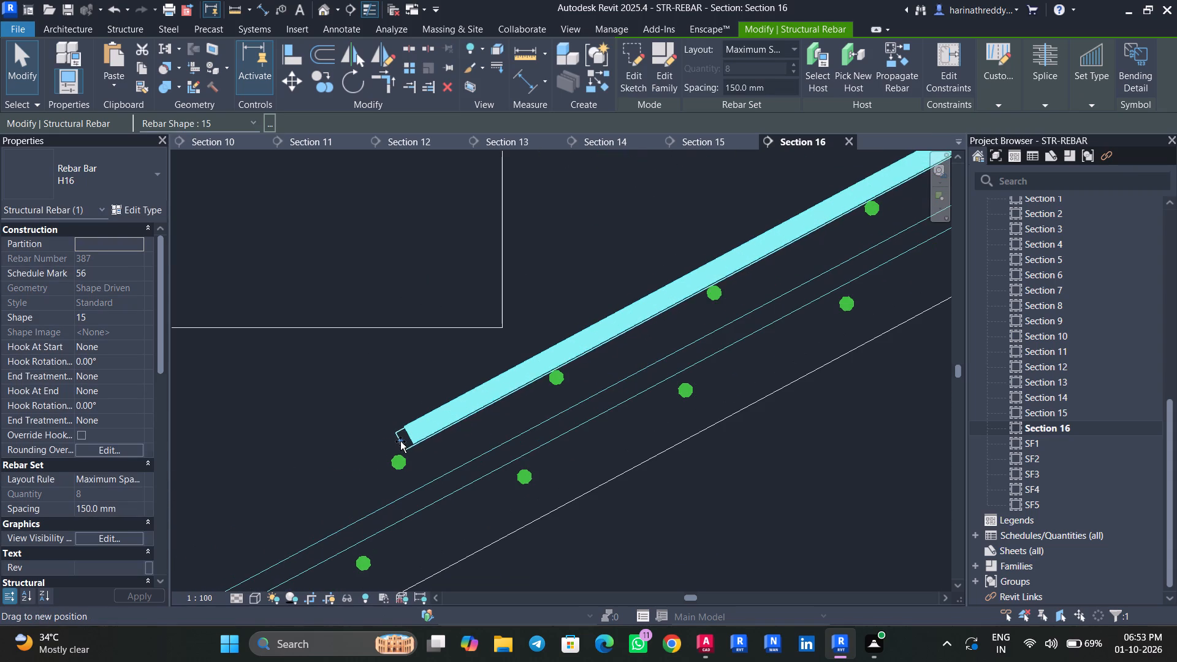
pyautogui.moveTo(400, 441); pyautogui.dragTo(373, 452)
pyautogui.moveTo(744, 324); pyautogui.dragTo(392, 462, button='middle')
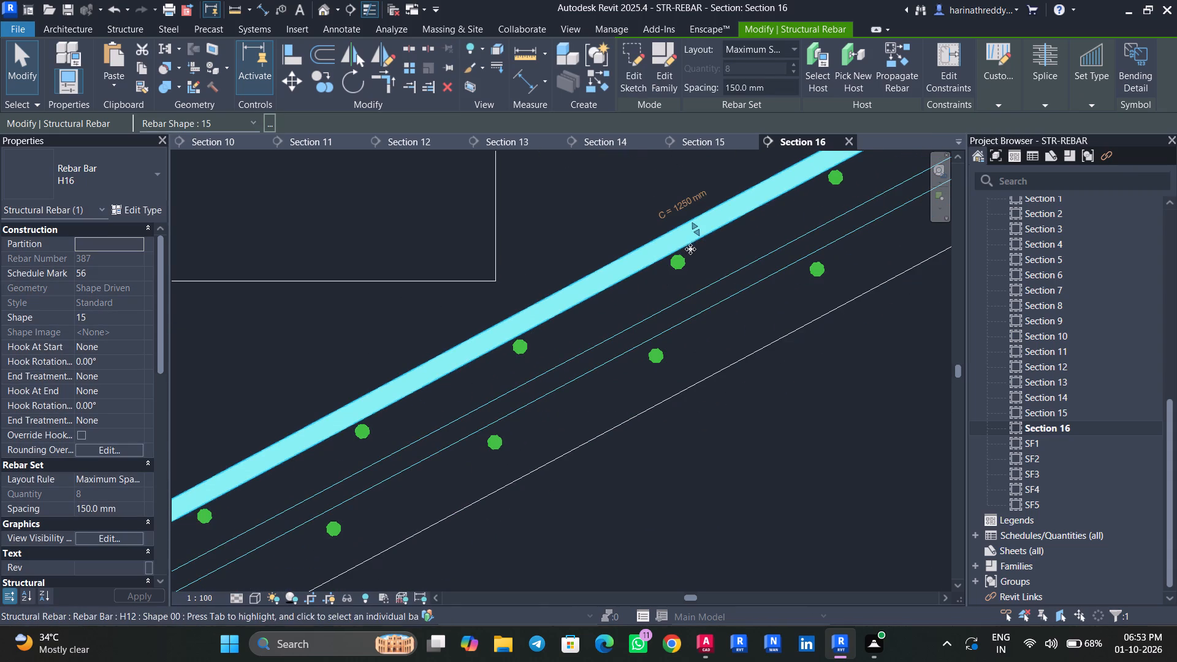
# Shift the H16 shape 15 bars' inclined leg slightly down so it rests on the H12 distribution bars.
pyautogui.moveTo(699, 241); pyautogui.dragTo(692, 234)
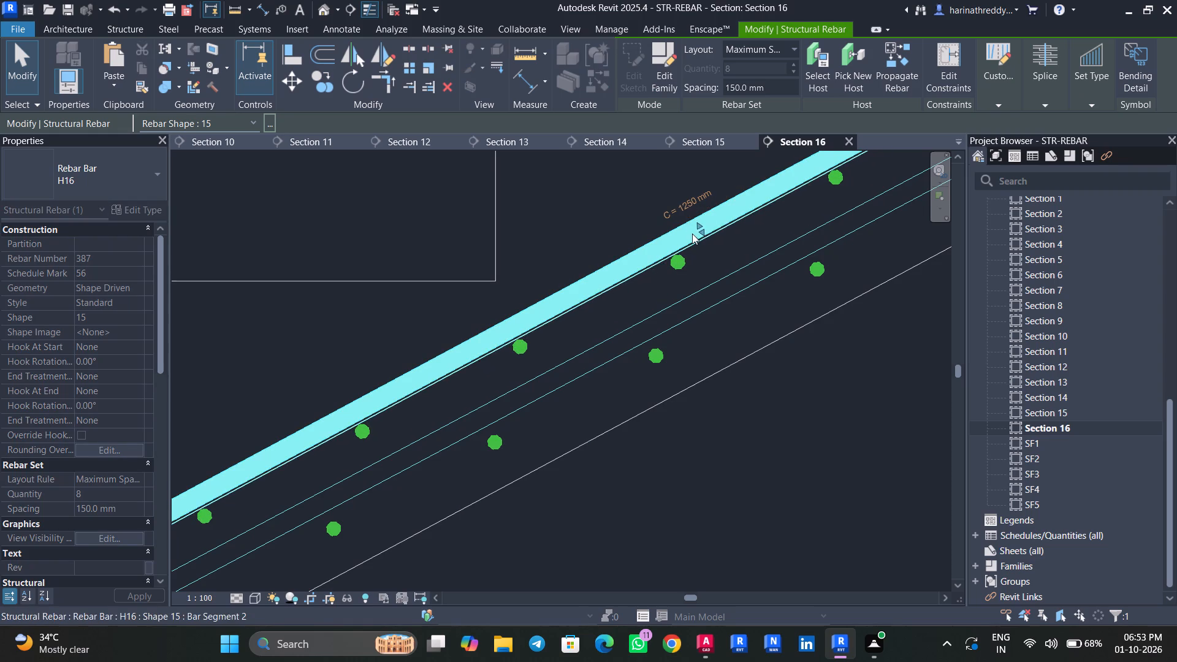
# Select all H16 rebar instances and check their view visibility states without changing them.
pyautogui.moveTo(582, 326); pyautogui.dragTo(763, 202, button='middle')
pyautogui.write('SA')
pyautogui.click(101, 541)
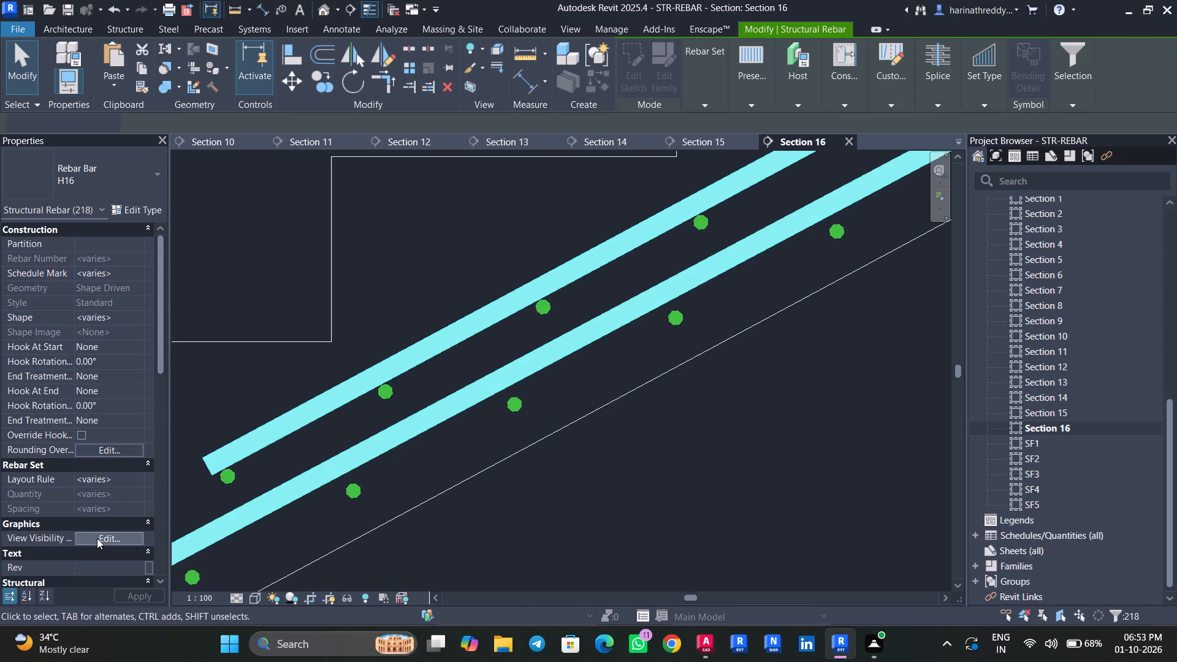
pyautogui.click(685, 463)
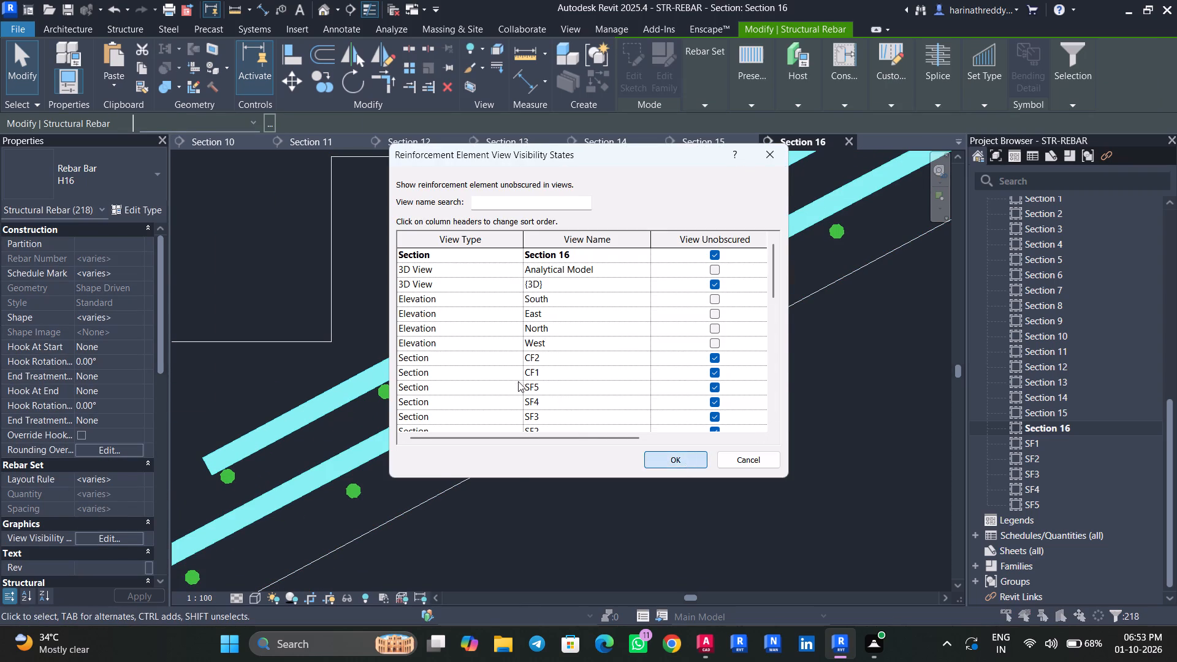
pyautogui.press('Escape')
pyautogui.press('Escape')
pyautogui.press('Escape')
pyautogui.press('Escape')
pyautogui.press('Escape')
pyautogui.press('Escape')
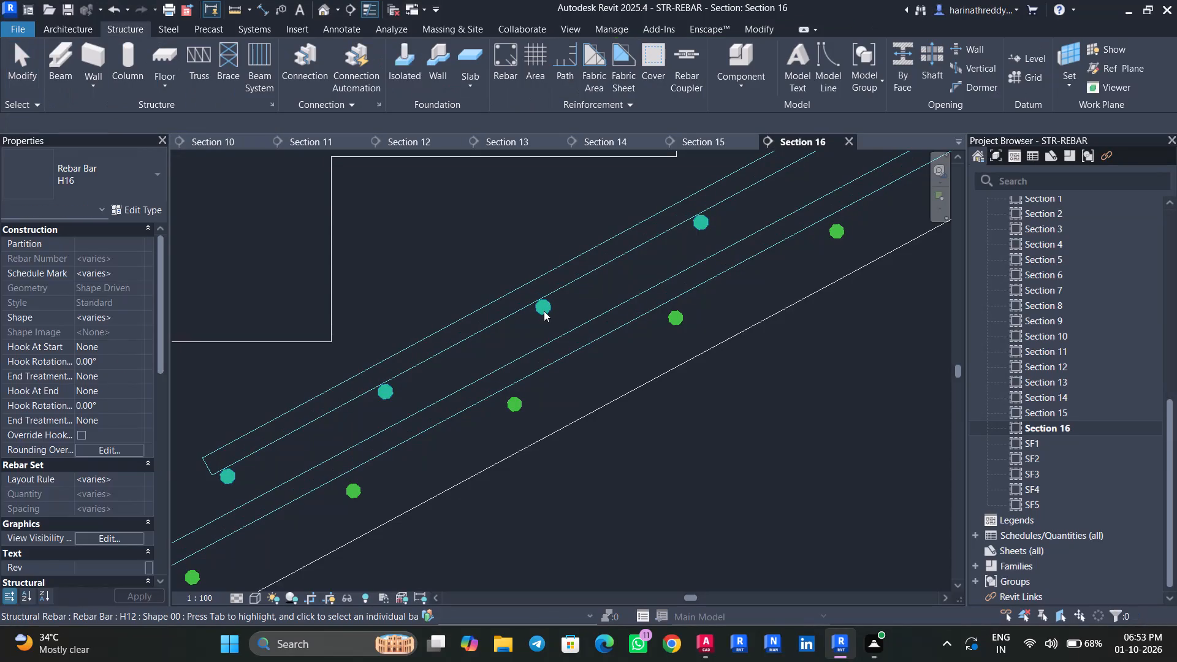
# Select all H12 rebar instances and set them to show unobscured in the {3D} view.
pyautogui.click(544, 311)
pyautogui.write('SA')
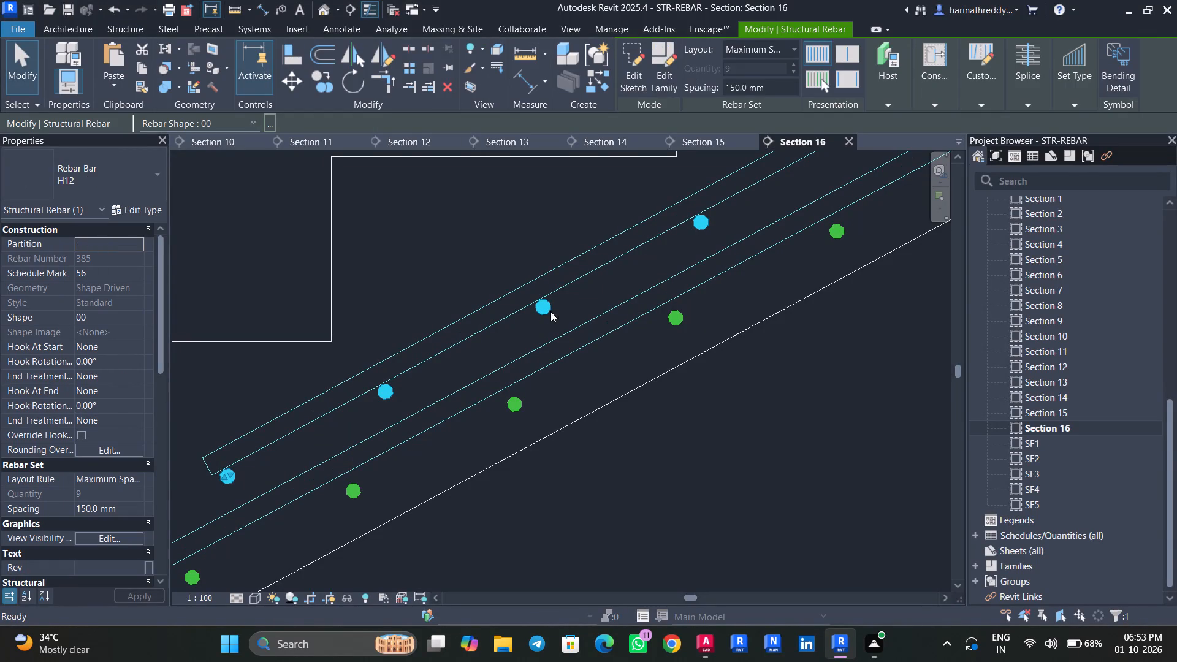
pyautogui.click(123, 539)
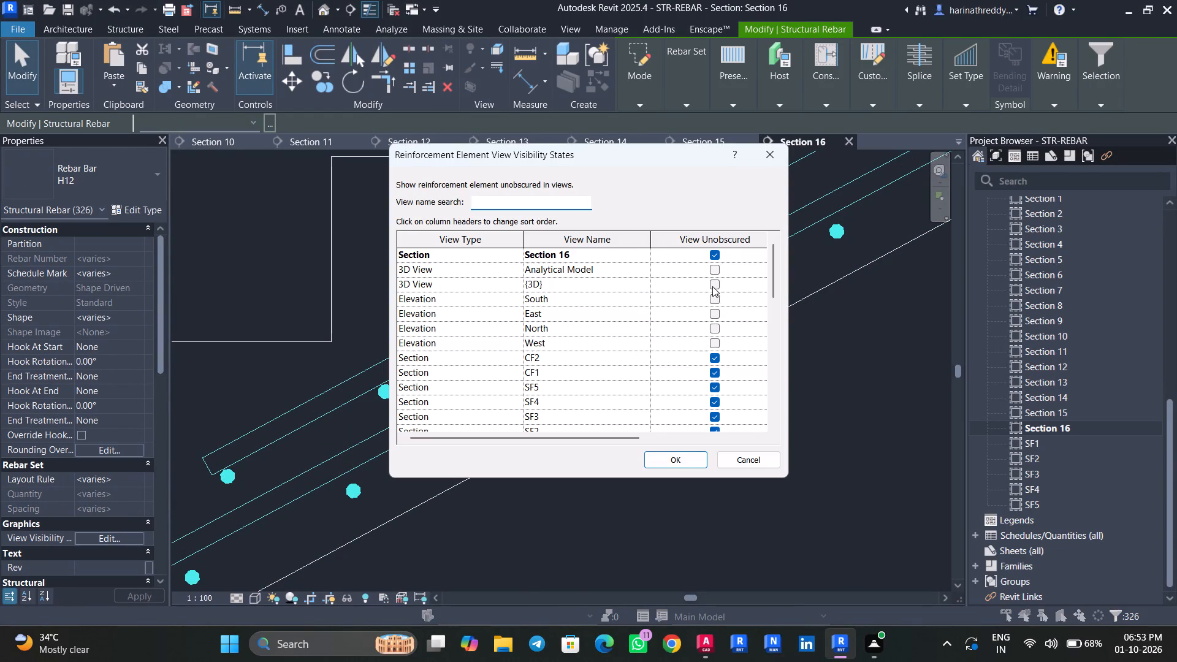
pyautogui.click(712, 286)
pyautogui.click(649, 284)
pyautogui.click(680, 460)
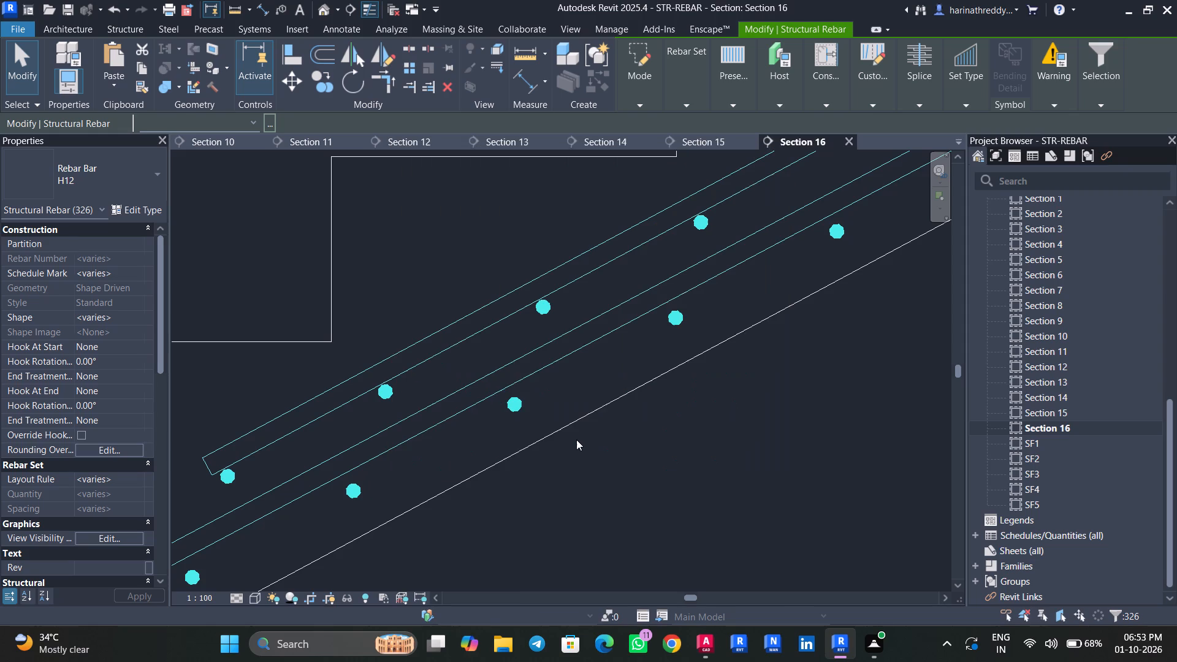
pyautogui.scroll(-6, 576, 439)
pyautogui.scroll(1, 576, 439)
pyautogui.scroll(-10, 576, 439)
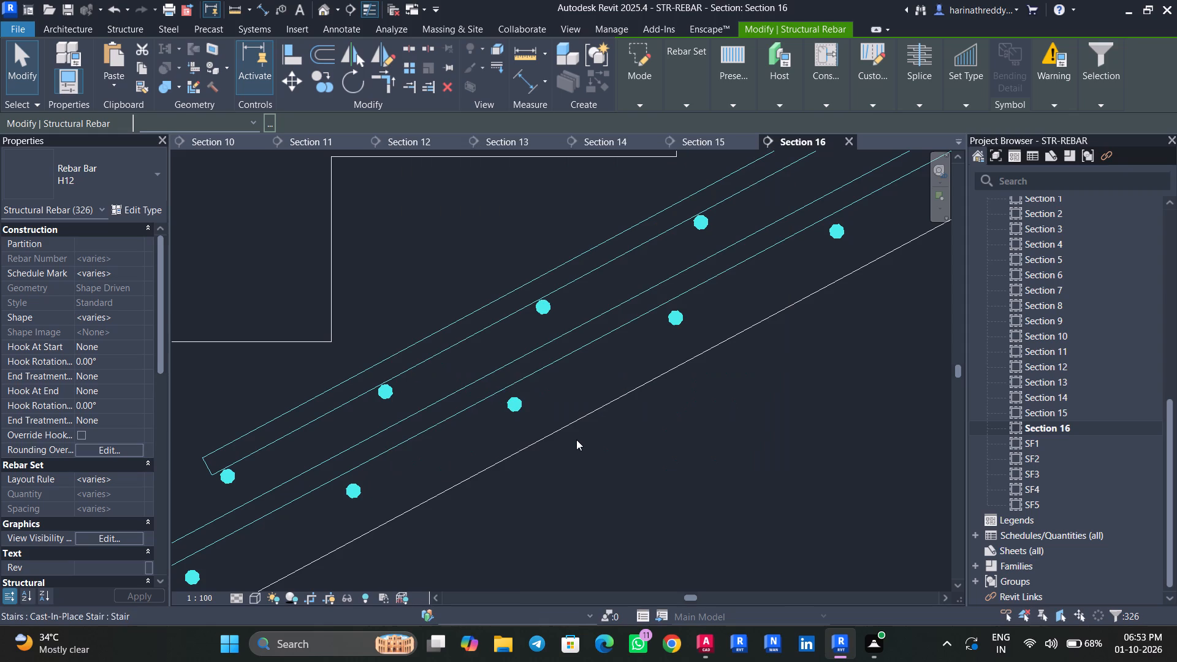
# Inspect the reinforcement of both stair flights and the landing in the {3D} view from several angles.
pyautogui.press('Escape')
pyautogui.press('Escape')
pyautogui.press('Escape')
pyautogui.press('Escape')
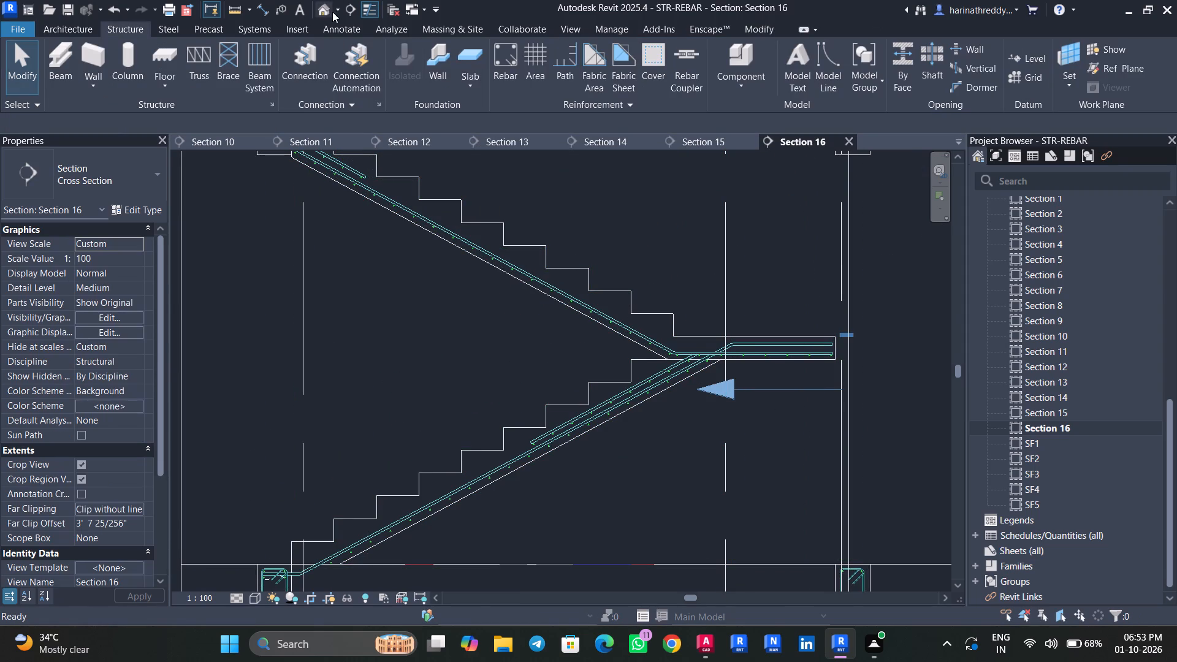
pyautogui.click(329, 12)
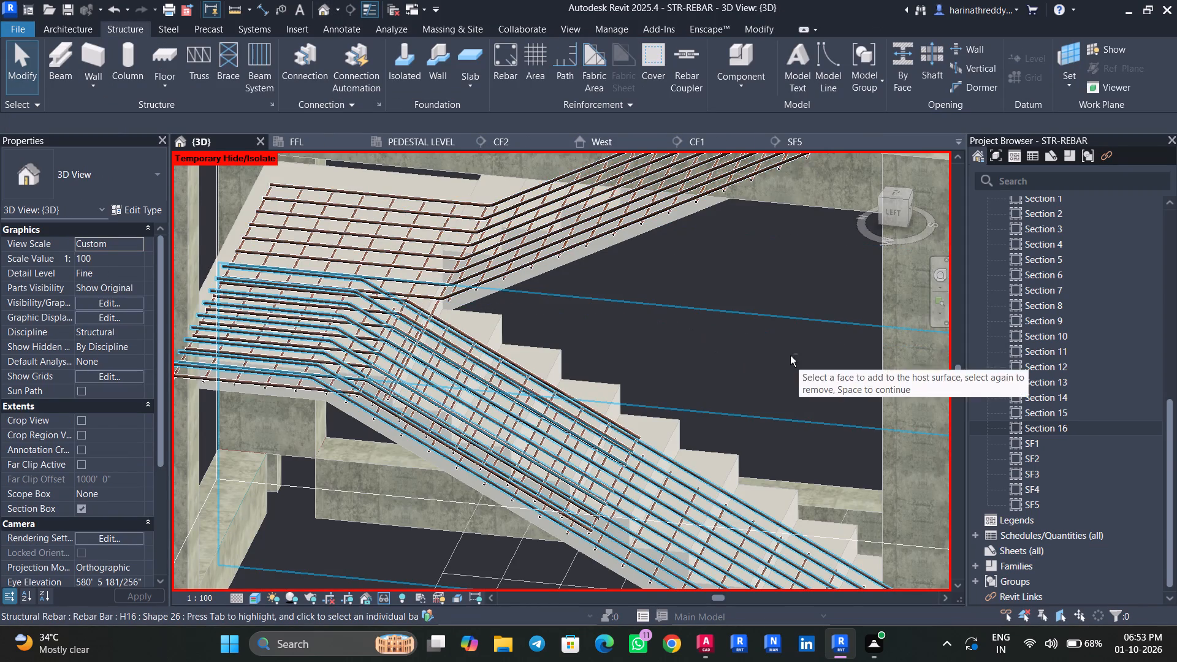
pyautogui.keyDown('shift'); pyautogui.moveTo(790, 356); pyautogui.dragTo(825, 449, button='middle'); pyautogui.keyUp('shift')
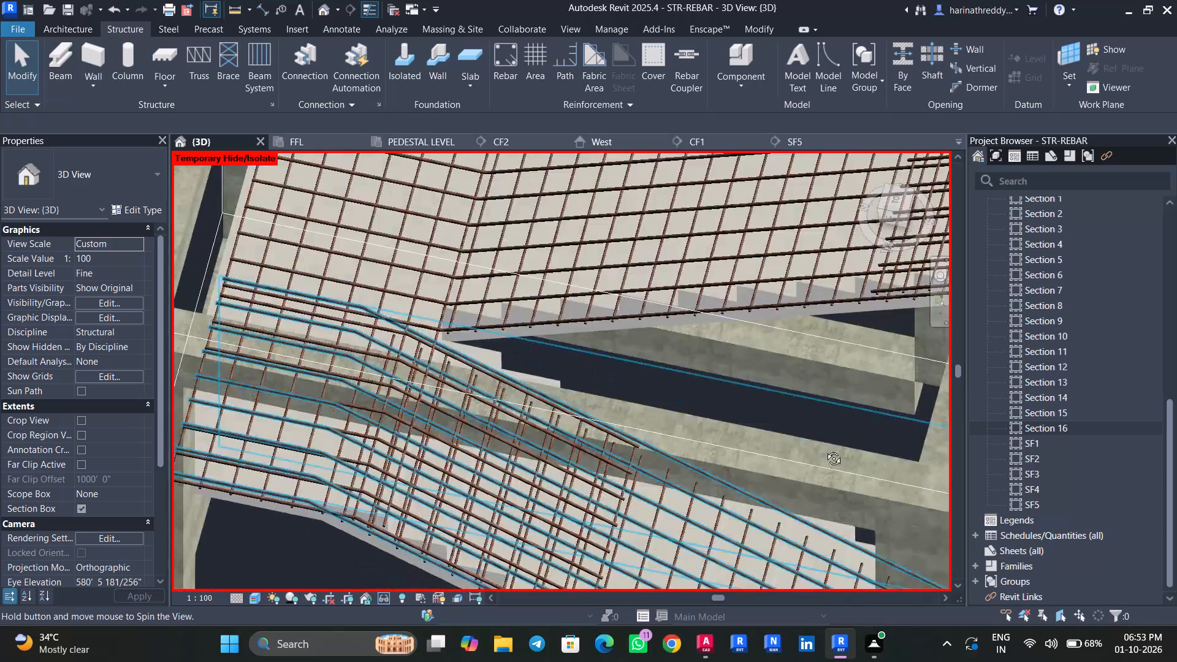
pyautogui.keyDown('shift'); pyautogui.moveTo(825, 449); pyautogui.dragTo(848, 394, button='middle'); pyautogui.keyUp('shift')
pyautogui.scroll(-9, 789, 347)
pyautogui.moveTo(786, 328); pyautogui.dragTo(674, 428, button='middle')
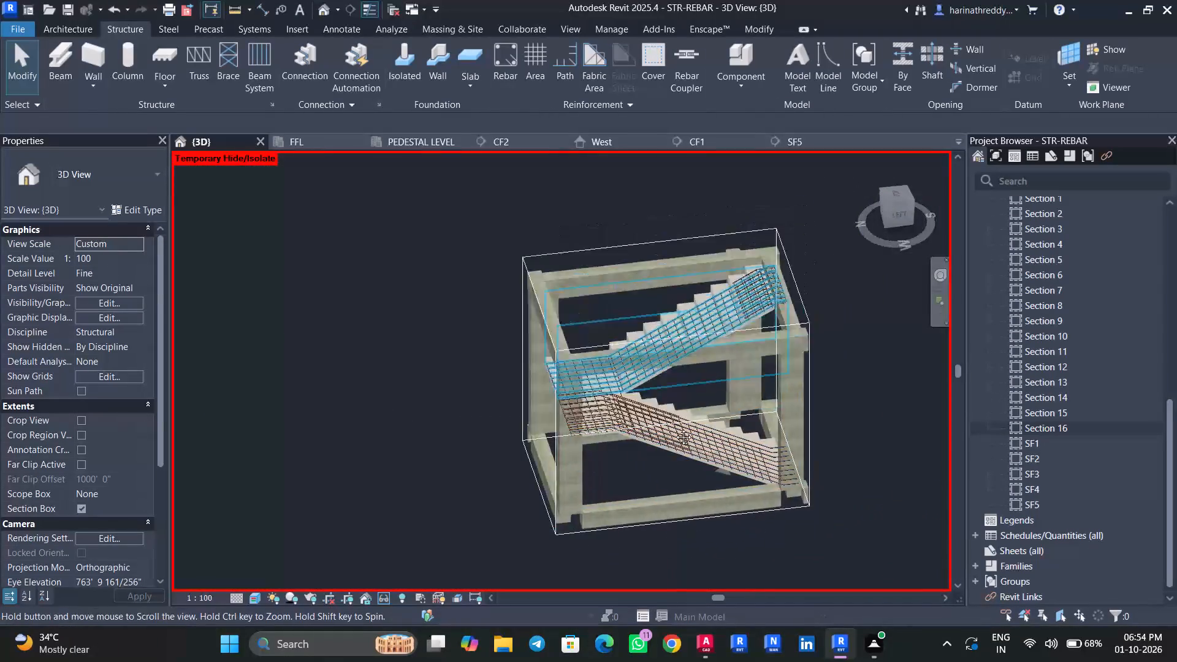
pyautogui.moveTo(674, 428); pyautogui.dragTo(665, 438, button='middle')
pyautogui.scroll(13, 714, 332)
pyautogui.scroll(4, 796, 297)
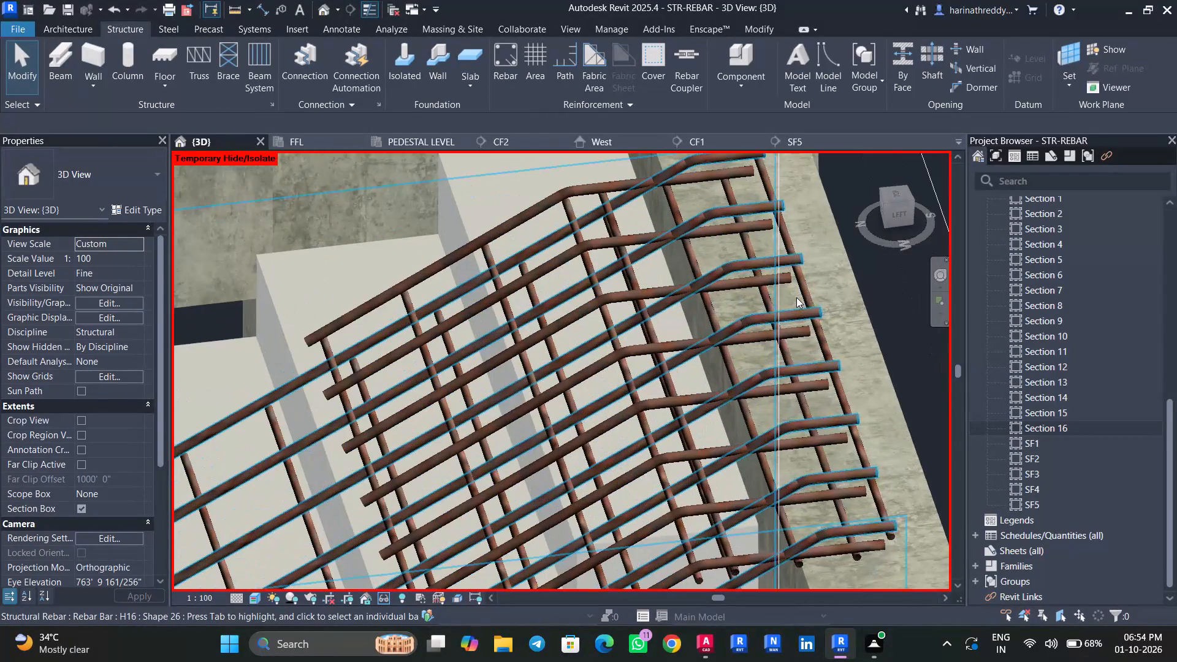
pyautogui.scroll(-11, 796, 297)
pyautogui.keyDown('shift'); pyautogui.moveTo(879, 338); pyautogui.dragTo(992, 251, button='middle'); pyautogui.keyUp('shift')
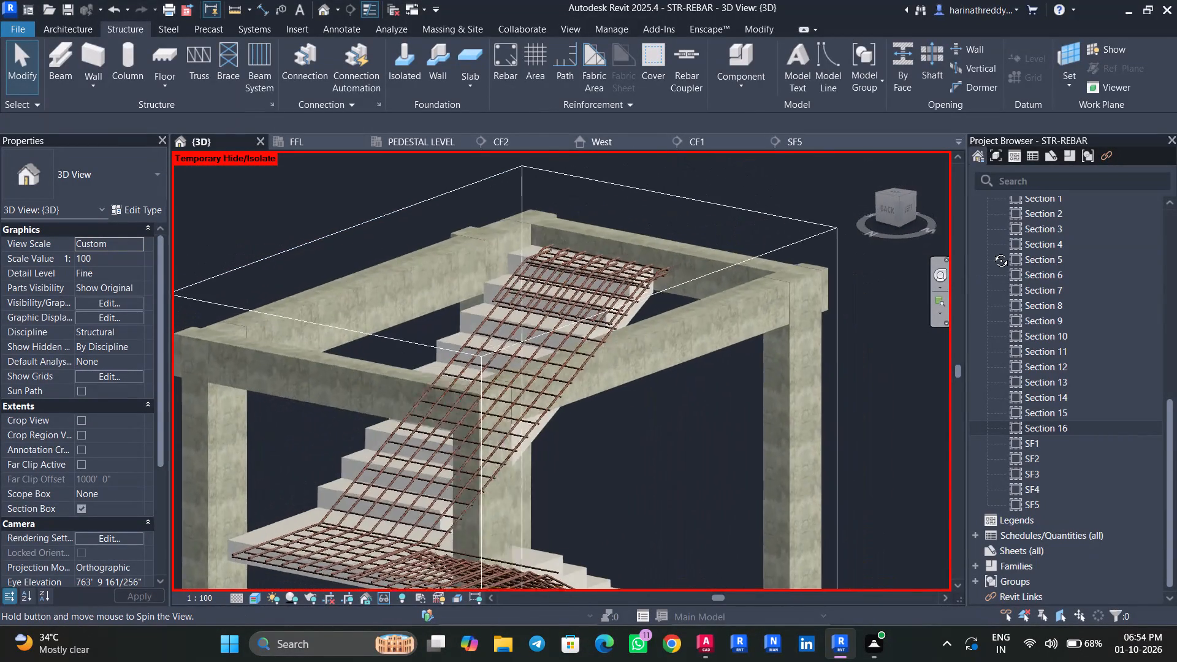
pyautogui.keyDown('shift'); pyautogui.moveTo(992, 251); pyautogui.dragTo(905, 334, button='middle'); pyautogui.keyUp('shift')
pyautogui.moveTo(890, 331); pyautogui.dragTo(798, 117, button='middle')
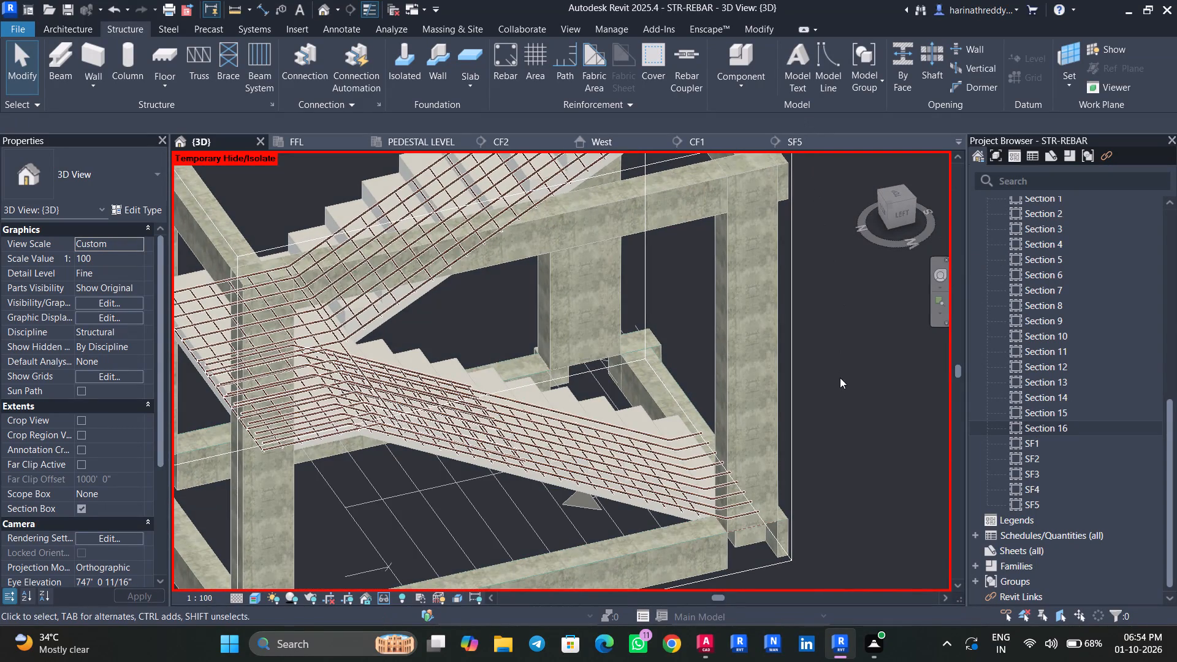
pyautogui.keyDown('shift'); pyautogui.moveTo(839, 413); pyautogui.dragTo(804, 389, button='middle'); pyautogui.keyUp('shift')
pyautogui.moveTo(806, 399); pyautogui.dragTo(823, 295, button='middle')
pyautogui.keyDown('shift'); pyautogui.moveTo(795, 332); pyautogui.dragTo(718, 342, button='middle'); pyautogui.keyUp('shift')
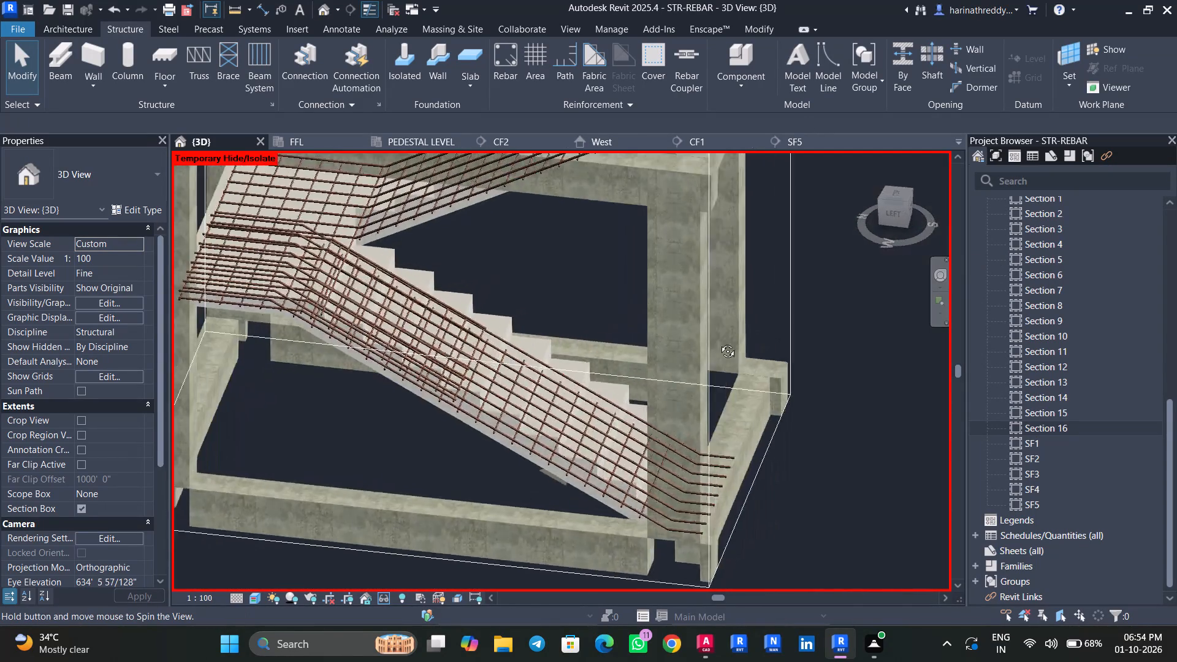
pyautogui.keyDown('shift'); pyautogui.moveTo(718, 342); pyautogui.dragTo(644, 358, button='middle'); pyautogui.keyUp('shift')
pyautogui.moveTo(616, 344); pyautogui.dragTo(660, 203, button='middle')
pyautogui.keyDown('shift'); pyautogui.moveTo(780, 444); pyautogui.dragTo(732, 463, button='middle'); pyautogui.keyUp('shift')
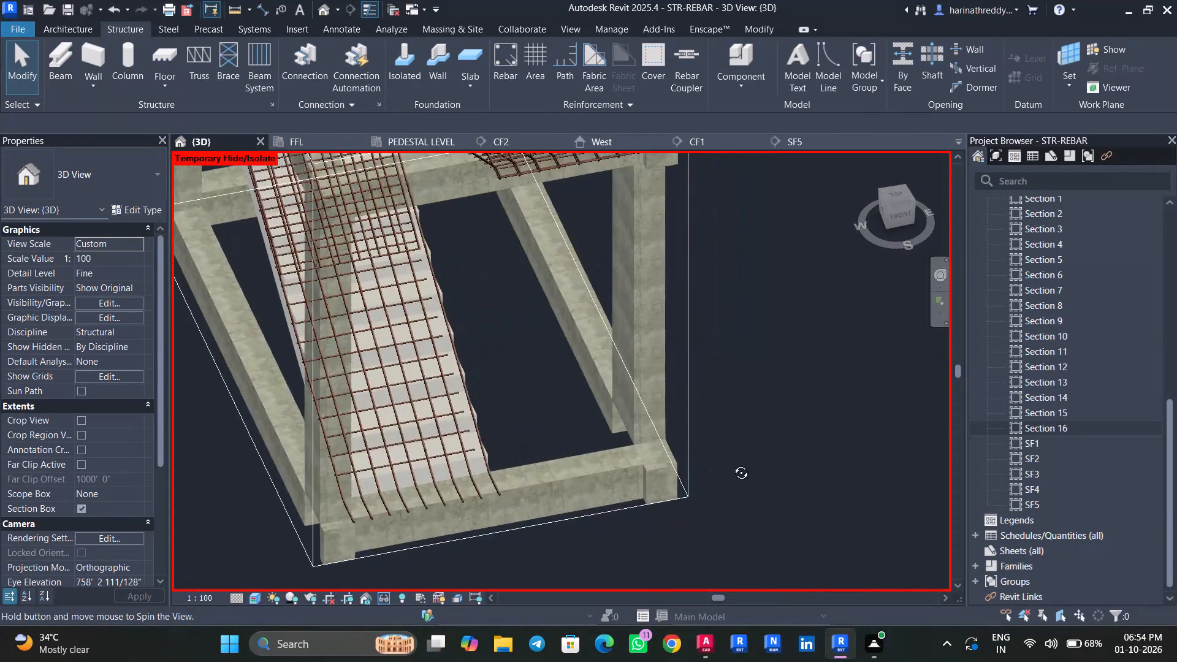
pyautogui.keyDown('shift'); pyautogui.moveTo(732, 463); pyautogui.dragTo(704, 500, button='middle'); pyautogui.keyUp('shift')
pyautogui.moveTo(709, 474); pyautogui.dragTo(752, 424, button='middle')
pyautogui.scroll(4, 463, 311)
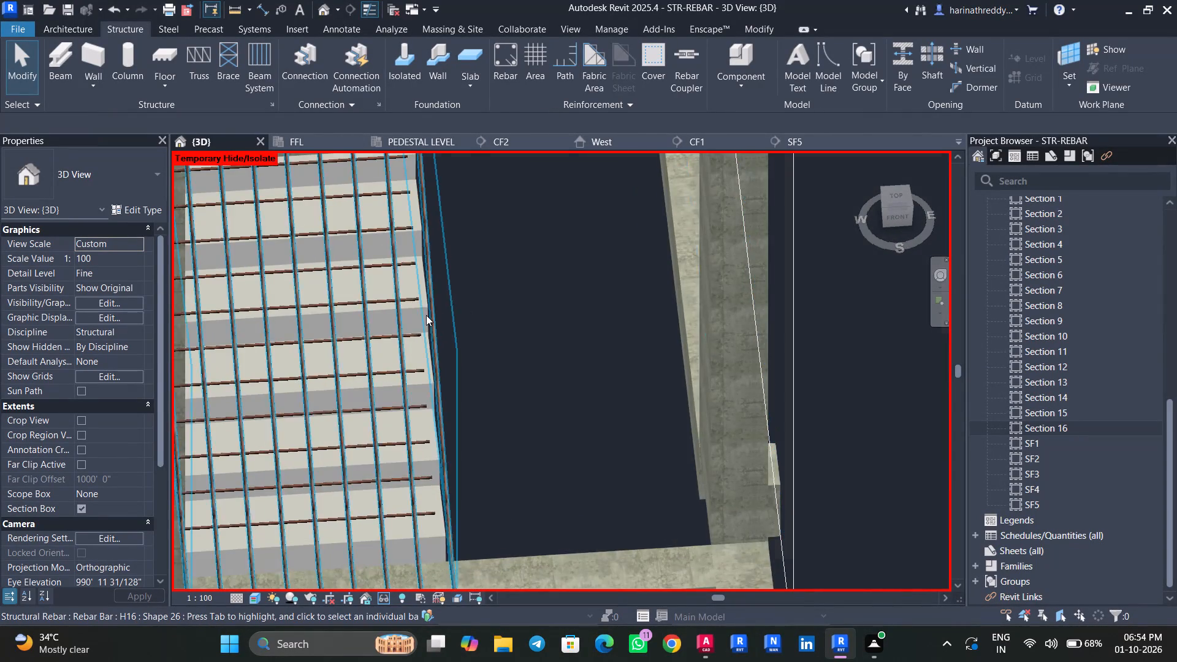
# Pull in the inner edge of the lower flight's H16 shape 26 bar set to align with the H16 shape 15 edge bar.
pyautogui.click(426, 315)
pyautogui.scroll(-10, 426, 315)
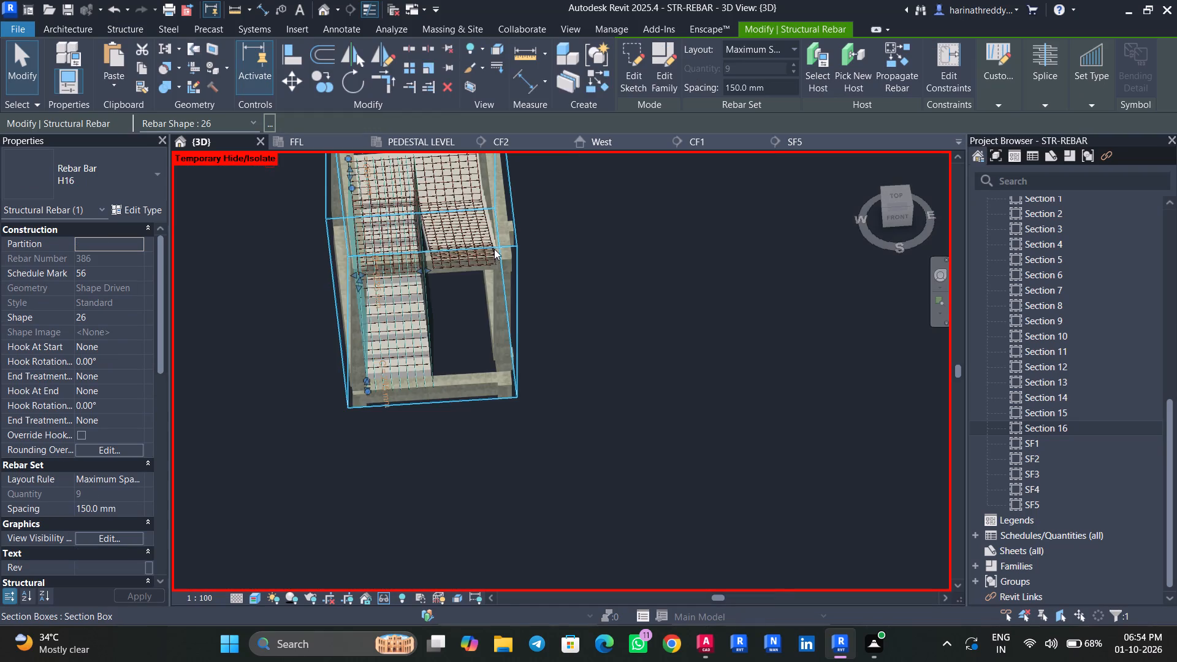
pyautogui.scroll(15, 422, 268)
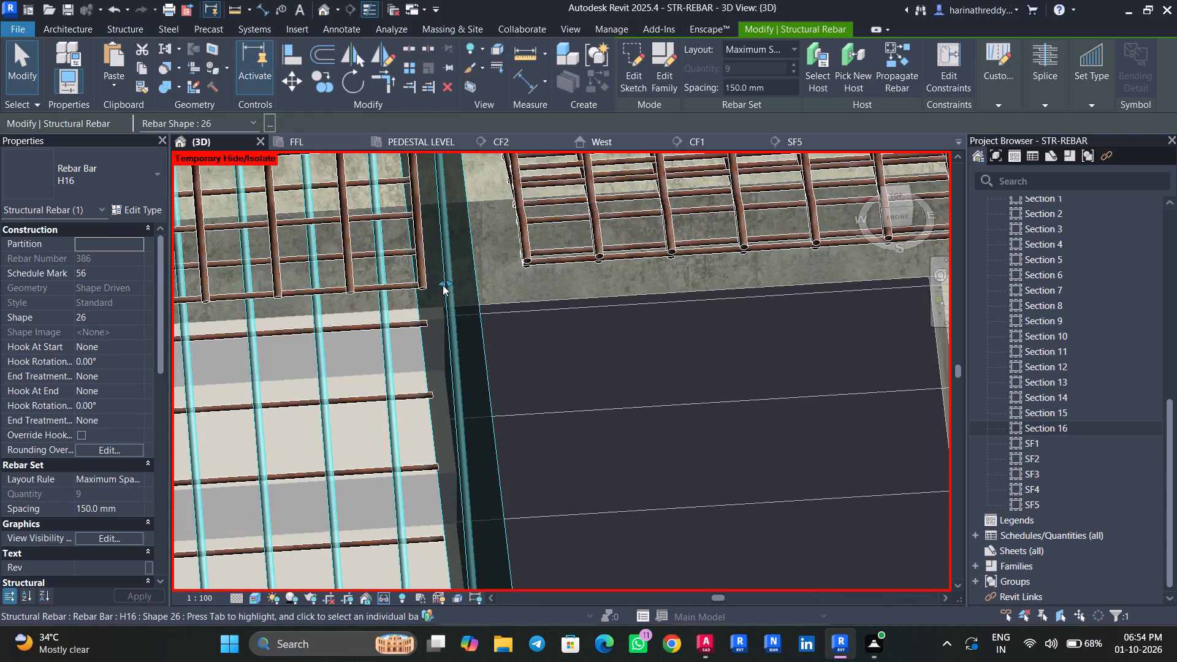
pyautogui.moveTo(443, 284); pyautogui.dragTo(419, 281)
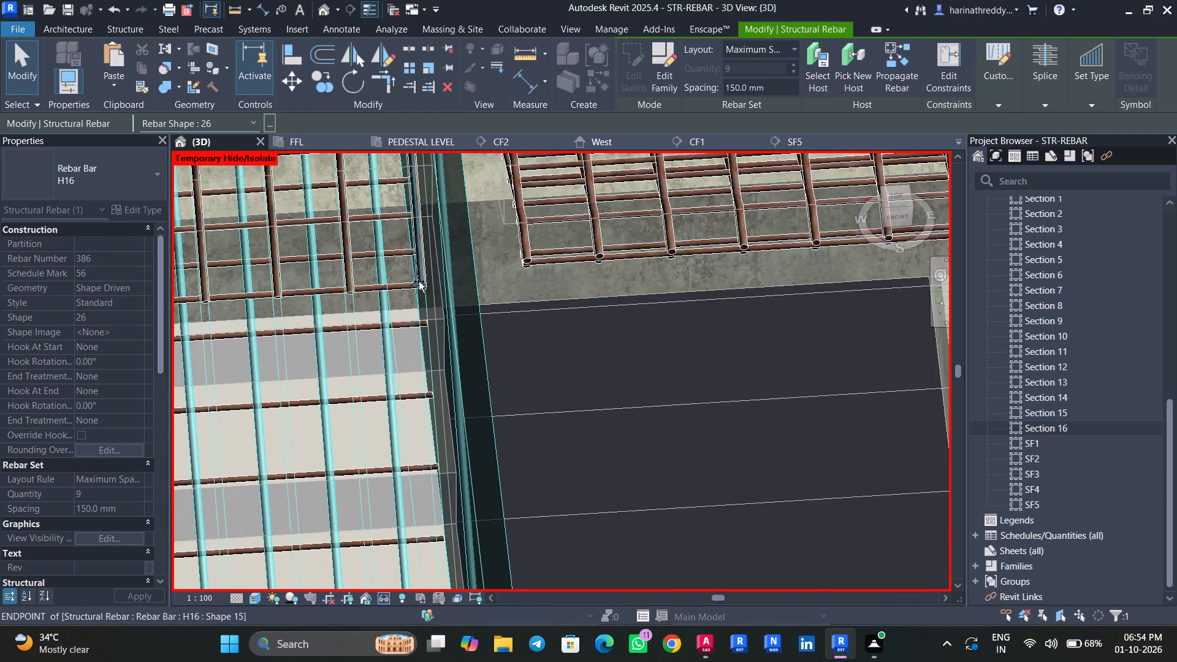
pyautogui.moveTo(419, 281); pyautogui.dragTo(420, 282)
pyautogui.press('Escape')
pyautogui.press('Escape')
# Shift the outer edge bar of the lower flight's H16 shape 15 set slightly outward toward the H12 distribution bar ends.
pyautogui.scroll(-2, 508, 337)
pyautogui.scroll(1, 508, 337)
pyautogui.scroll(-3, 508, 337)
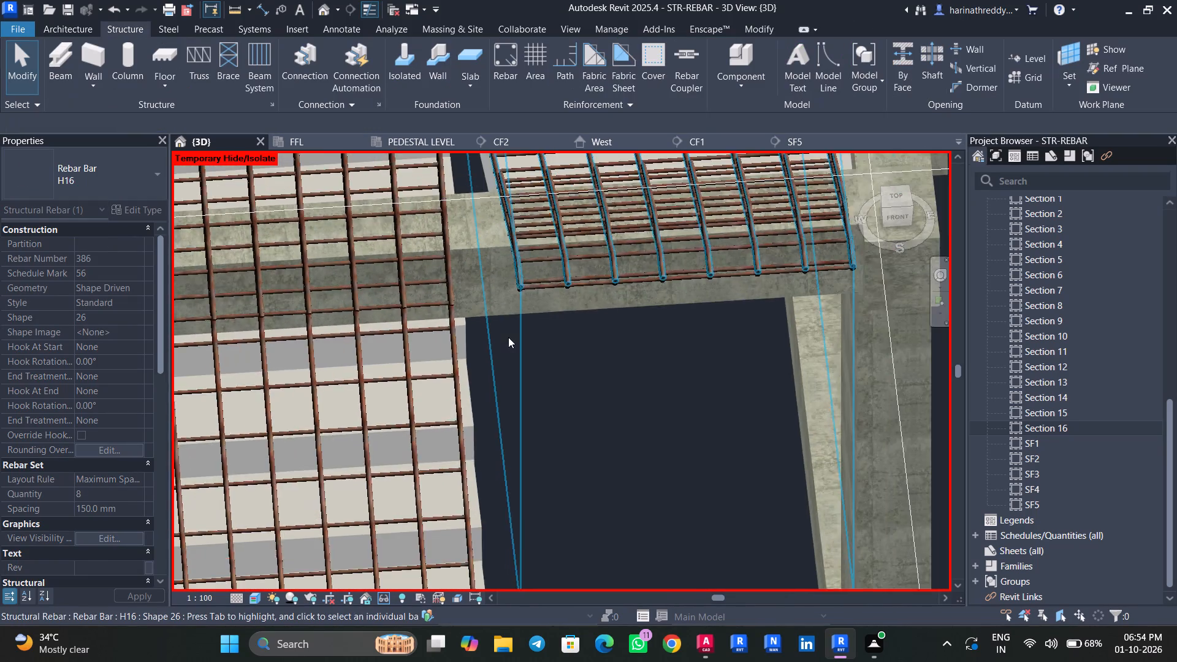
pyautogui.scroll(-3, 508, 337)
pyautogui.moveTo(511, 337); pyautogui.dragTo(622, 309, button='middle')
pyautogui.keyDown('shift'); pyautogui.moveTo(609, 339); pyautogui.dragTo(548, 301, button='middle'); pyautogui.keyUp('shift')
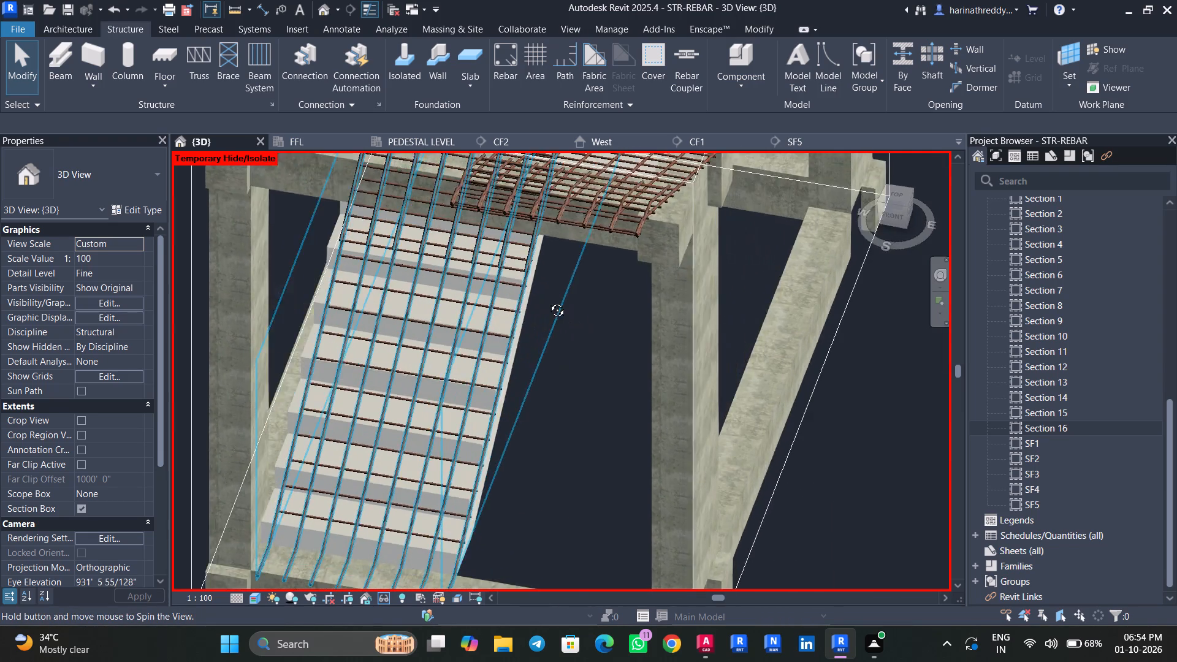
pyautogui.keyDown('shift'); pyautogui.moveTo(548, 301); pyautogui.dragTo(661, 306, button='middle'); pyautogui.keyUp('shift')
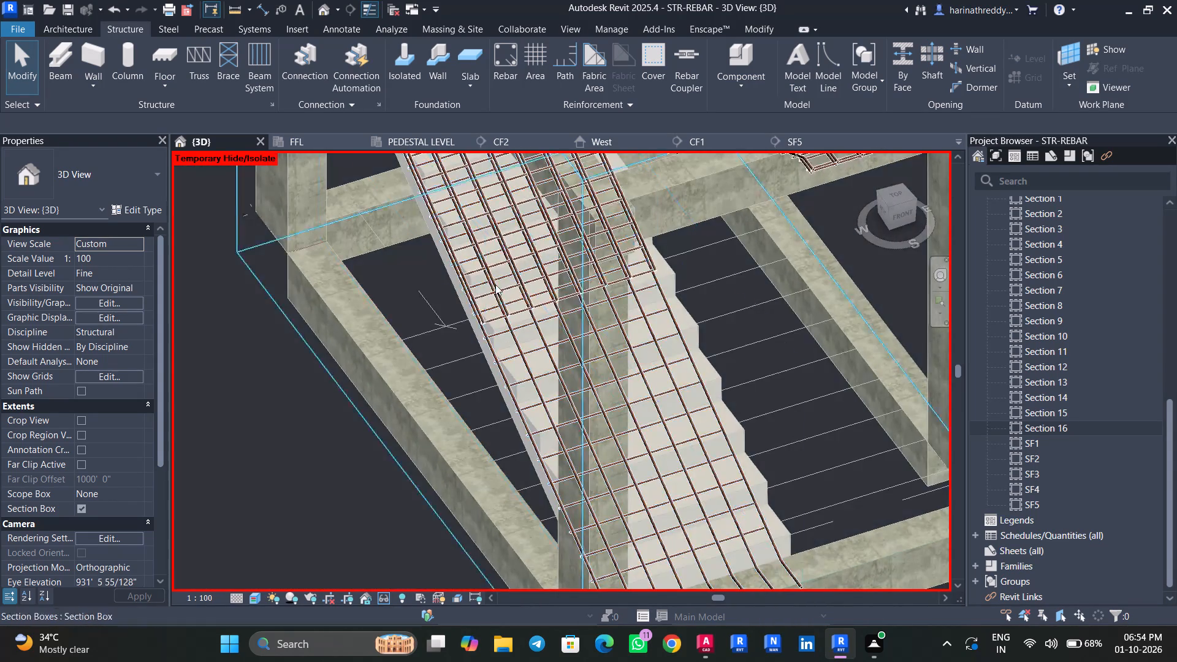
pyautogui.scroll(10, 495, 290)
pyautogui.click(435, 345)
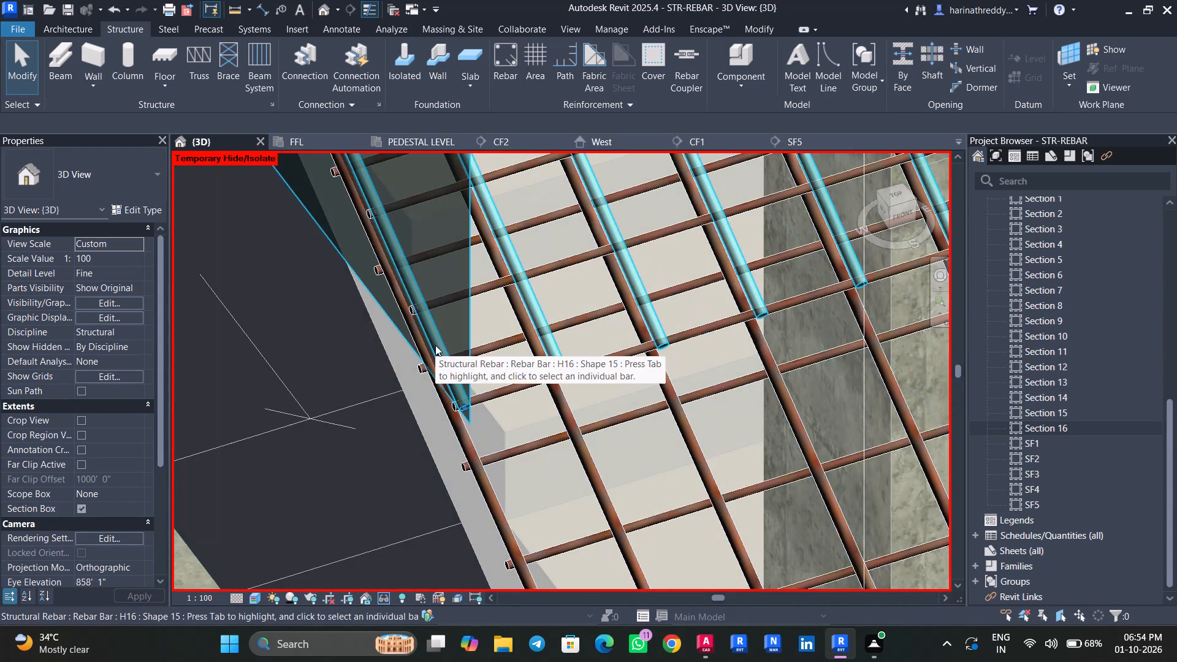
pyautogui.scroll(-12, 435, 345)
pyautogui.keyDown('shift'); pyautogui.moveTo(538, 350); pyautogui.dragTo(491, 453, button='middle'); pyautogui.keyUp('shift')
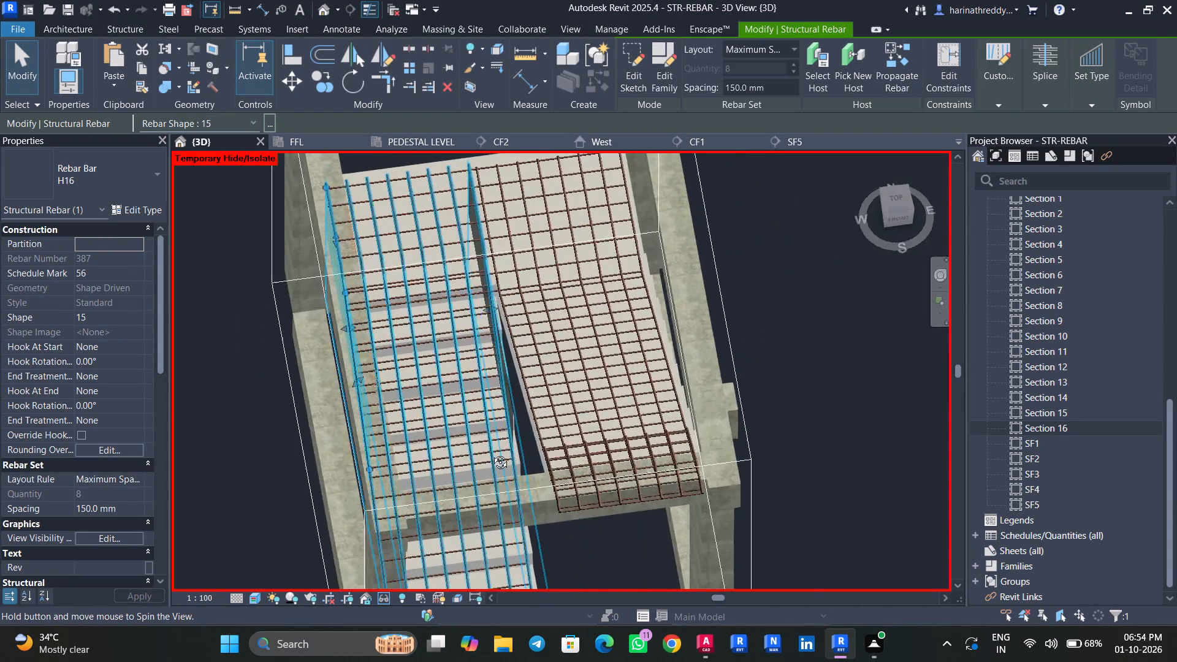
pyautogui.keyDown('shift'); pyautogui.moveTo(491, 453); pyautogui.dragTo(458, 294, button='middle'); pyautogui.keyUp('shift')
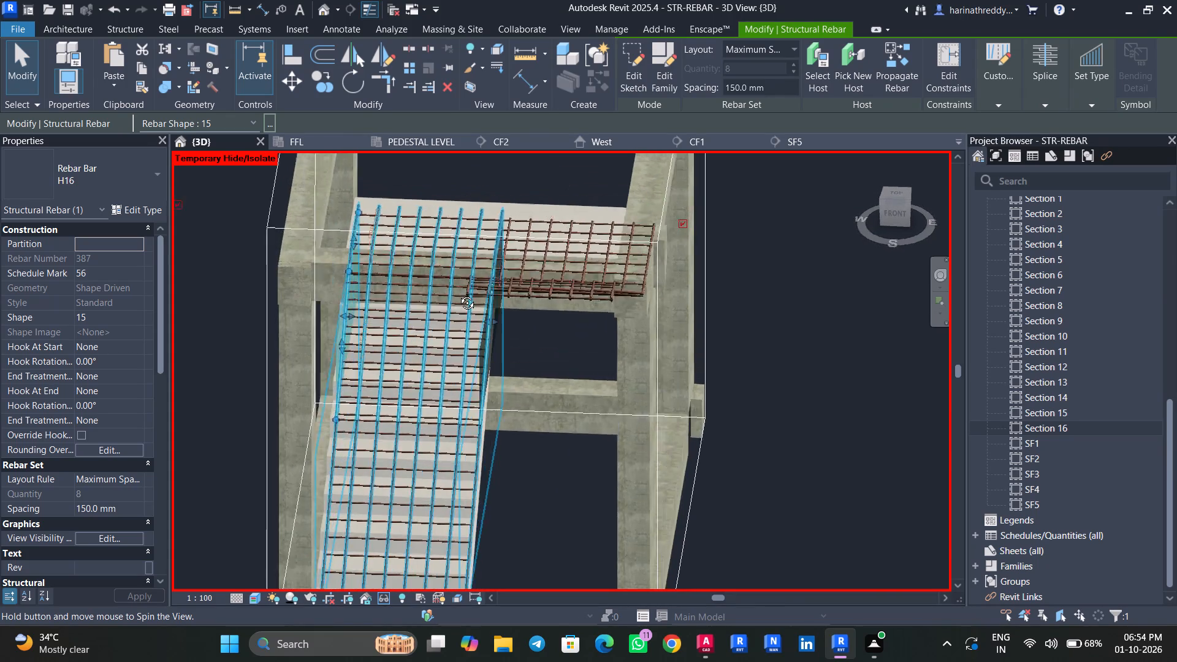
pyautogui.keyDown('shift'); pyautogui.moveTo(458, 294); pyautogui.dragTo(664, 302, button='middle'); pyautogui.keyUp('shift')
pyautogui.scroll(11, 545, 394)
pyautogui.scroll(-7, 586, 429)
pyautogui.keyDown('shift'); pyautogui.moveTo(591, 418); pyautogui.dragTo(552, 474, button='middle'); pyautogui.keyUp('shift')
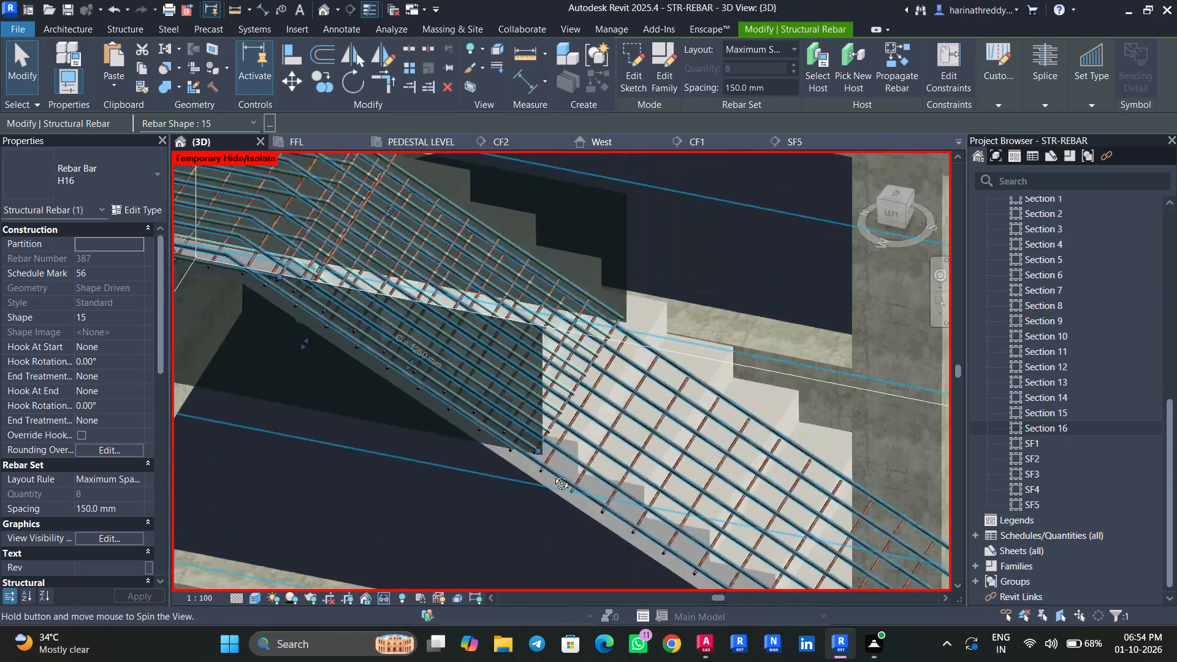
pyautogui.keyDown('shift'); pyautogui.moveTo(552, 474); pyautogui.dragTo(426, 624, button='middle'); pyautogui.keyUp('shift')
pyautogui.keyDown('shift'); pyautogui.moveTo(466, 492); pyautogui.dragTo(454, 510, button='middle'); pyautogui.keyUp('shift')
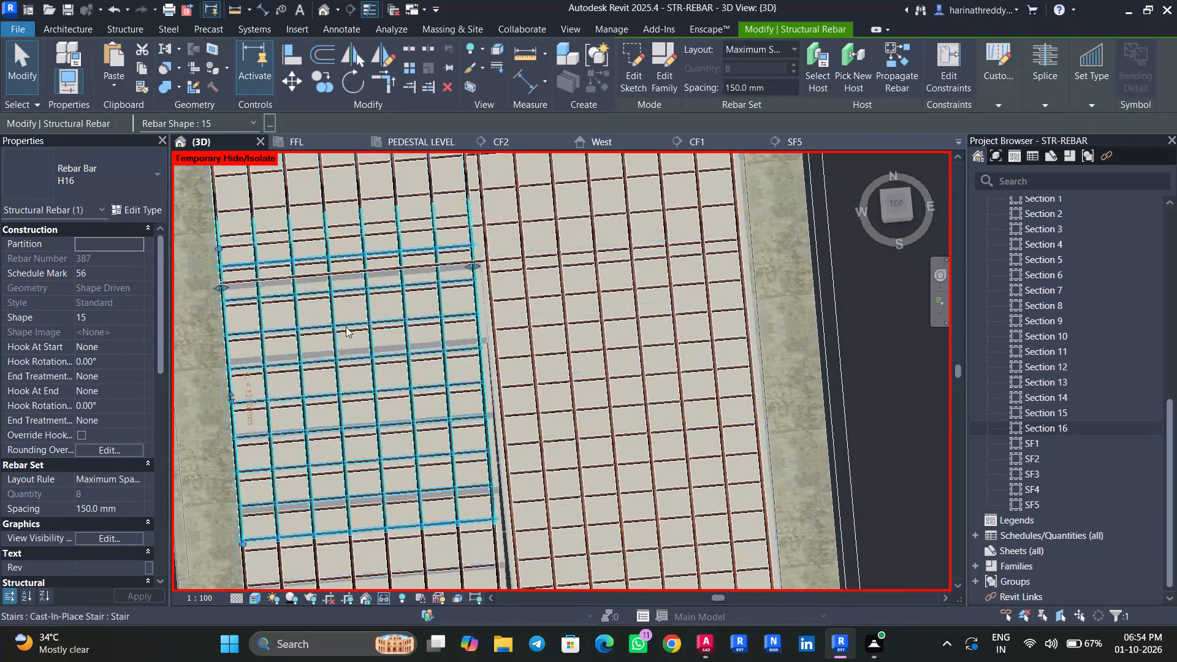
pyautogui.keyDown('shift'); pyautogui.moveTo(798, 372); pyautogui.dragTo(765, 351, button='middle'); pyautogui.keyUp('shift')
pyautogui.scroll(12, 161, 263)
pyautogui.moveTo(290, 240); pyautogui.dragTo(283, 237)
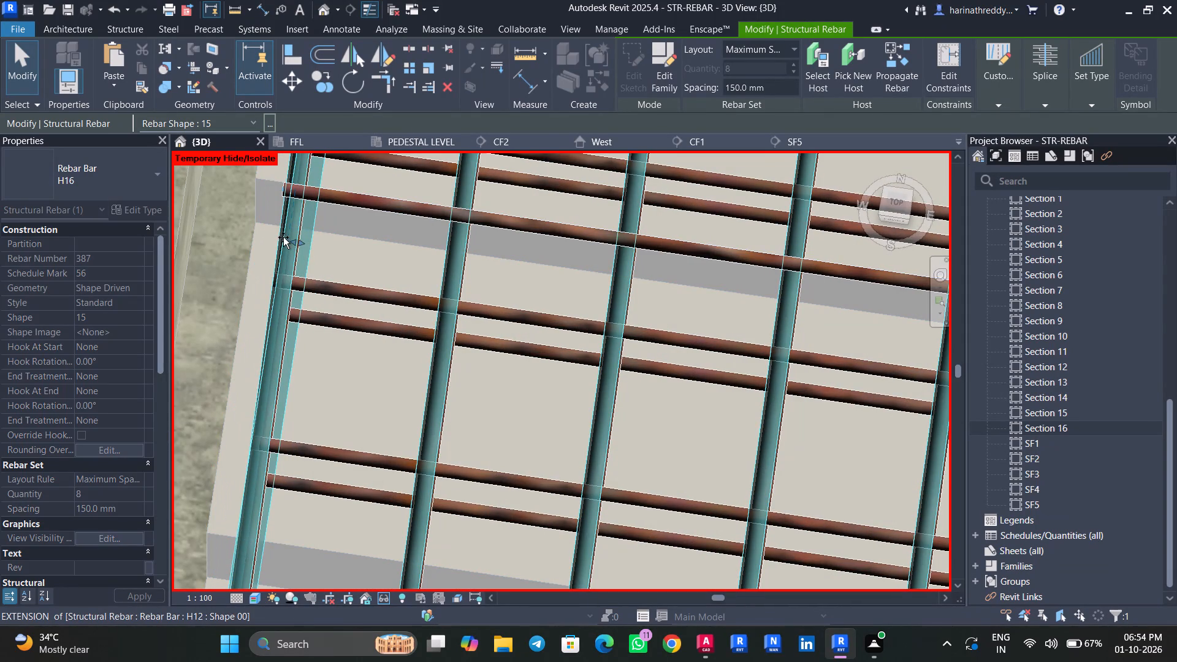
pyautogui.moveTo(283, 237); pyautogui.dragTo(283, 237)
pyautogui.scroll(-2, 280, 239)
pyautogui.scroll(4, 284, 244)
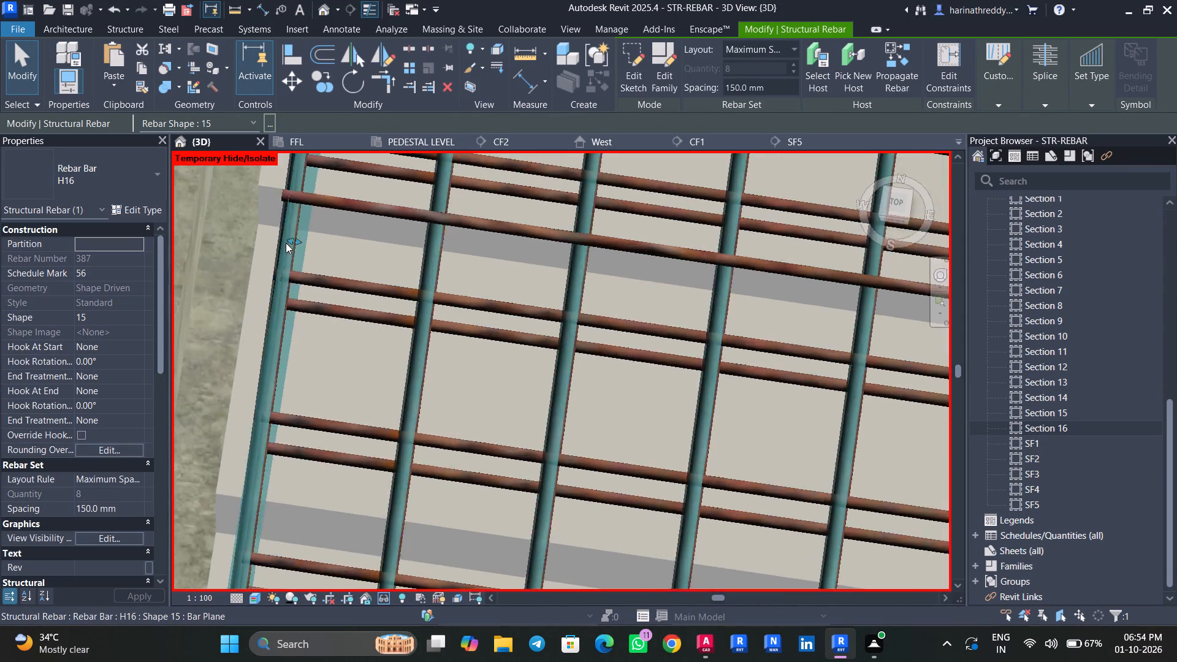
pyautogui.click(295, 237)
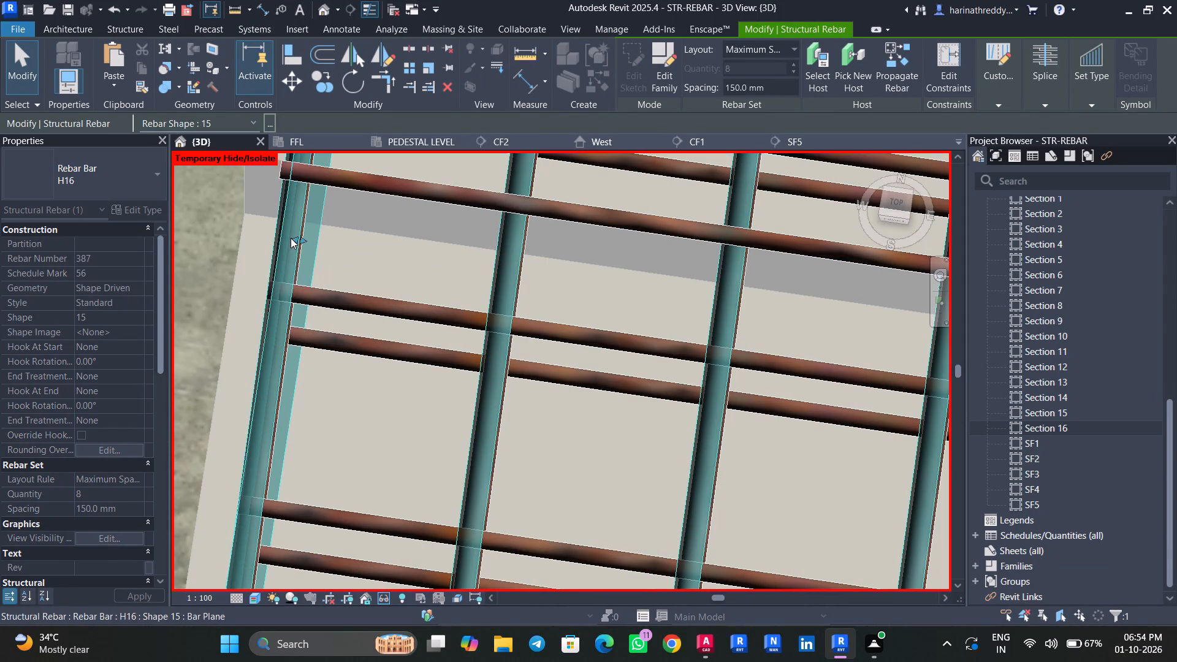
pyautogui.press('Escape')
pyautogui.press('Escape')
pyautogui.press('Escape')
# Examine the adjusted bars on the flights and landing from all sides in the {3D} view.
pyautogui.scroll(-20, 327, 278)
pyautogui.scroll(-3, 327, 278)
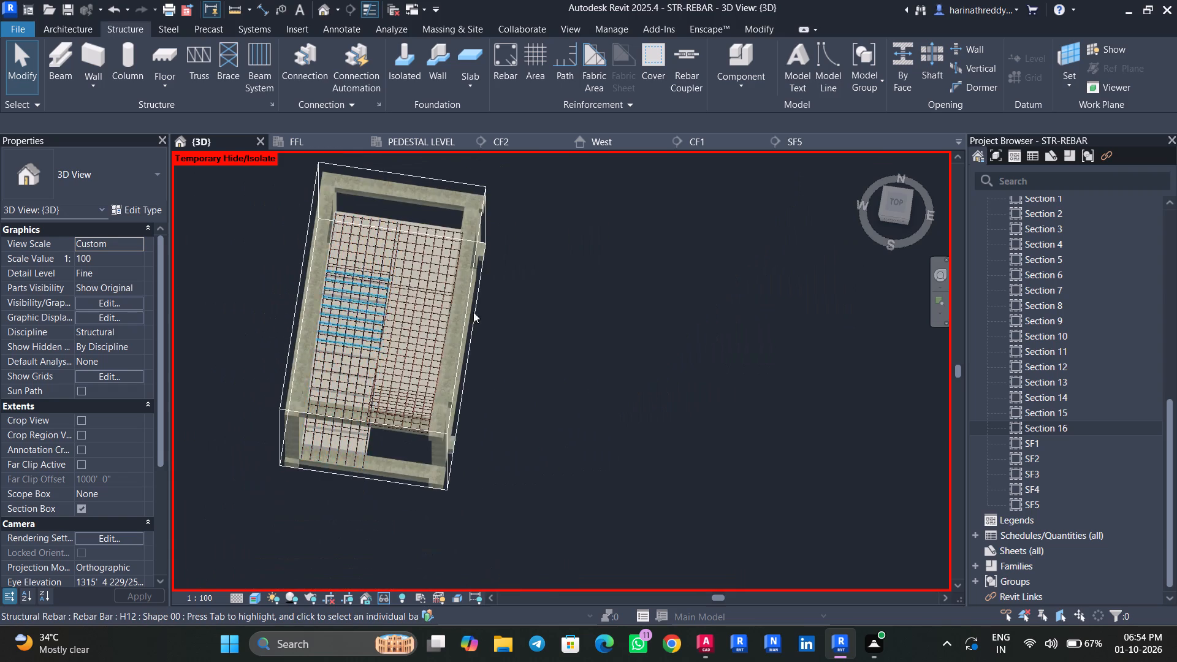
pyautogui.keyDown('shift'); pyautogui.moveTo(533, 340); pyautogui.dragTo(351, 117, button='middle'); pyautogui.keyUp('shift')
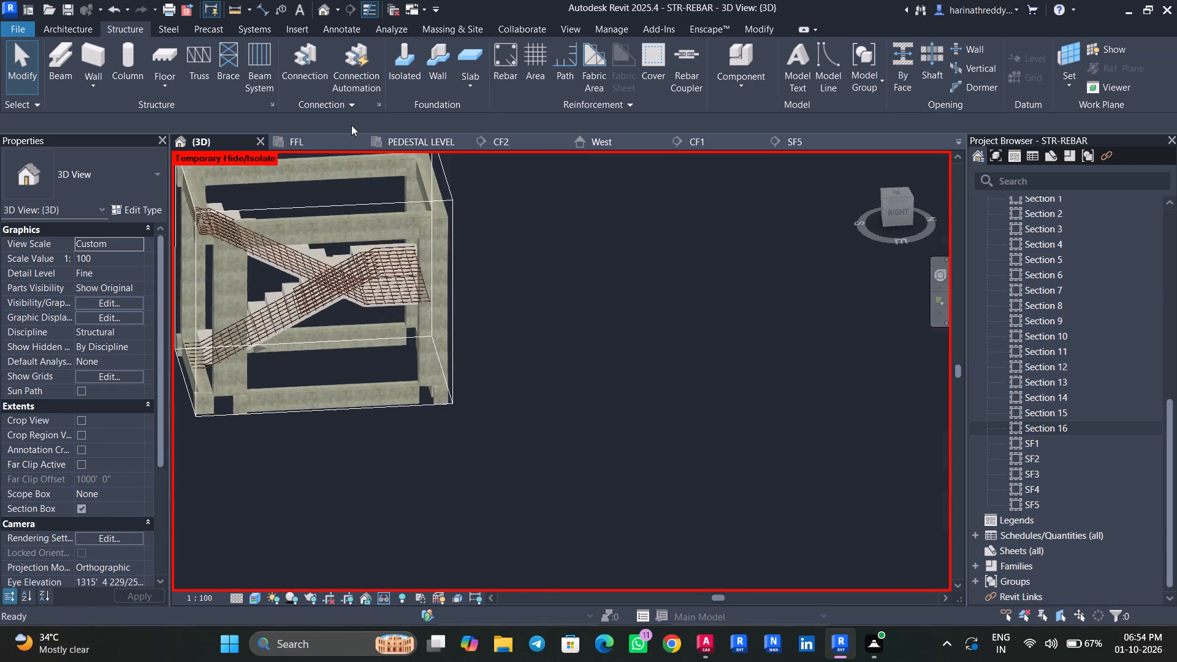
pyautogui.scroll(6, 376, 245)
pyautogui.keyDown('shift'); pyautogui.moveTo(659, 349); pyautogui.dragTo(638, 314, button='middle'); pyautogui.keyUp('shift')
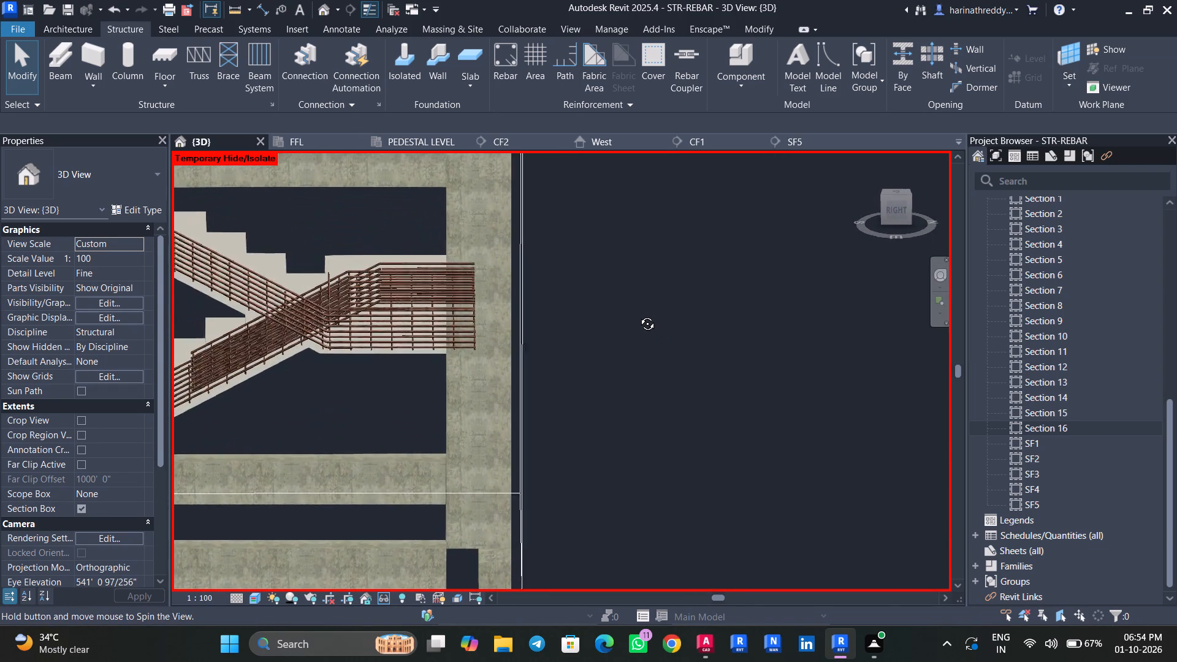
pyautogui.keyDown('shift'); pyautogui.moveTo(638, 314); pyautogui.dragTo(809, 268, button='middle'); pyautogui.keyUp('shift')
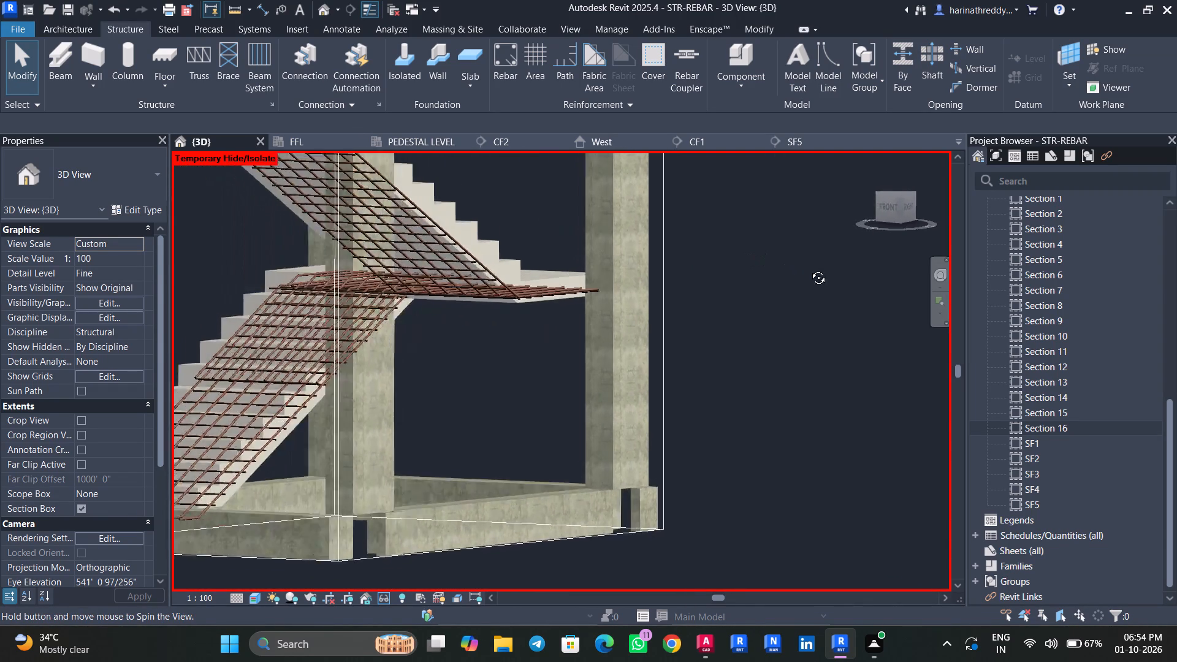
pyautogui.keyDown('shift'); pyautogui.moveTo(809, 268); pyautogui.dragTo(747, 384, button='middle'); pyautogui.keyUp('shift')
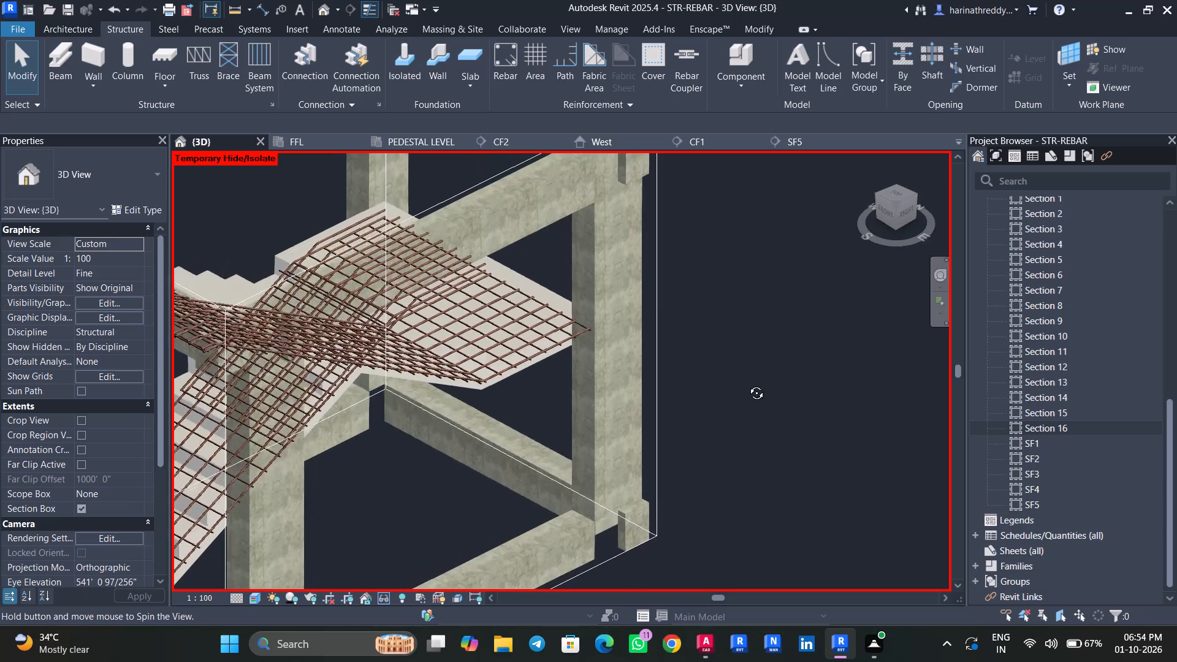
pyautogui.keyDown('shift'); pyautogui.moveTo(747, 384); pyautogui.dragTo(717, 493, button='middle'); pyautogui.keyUp('shift')
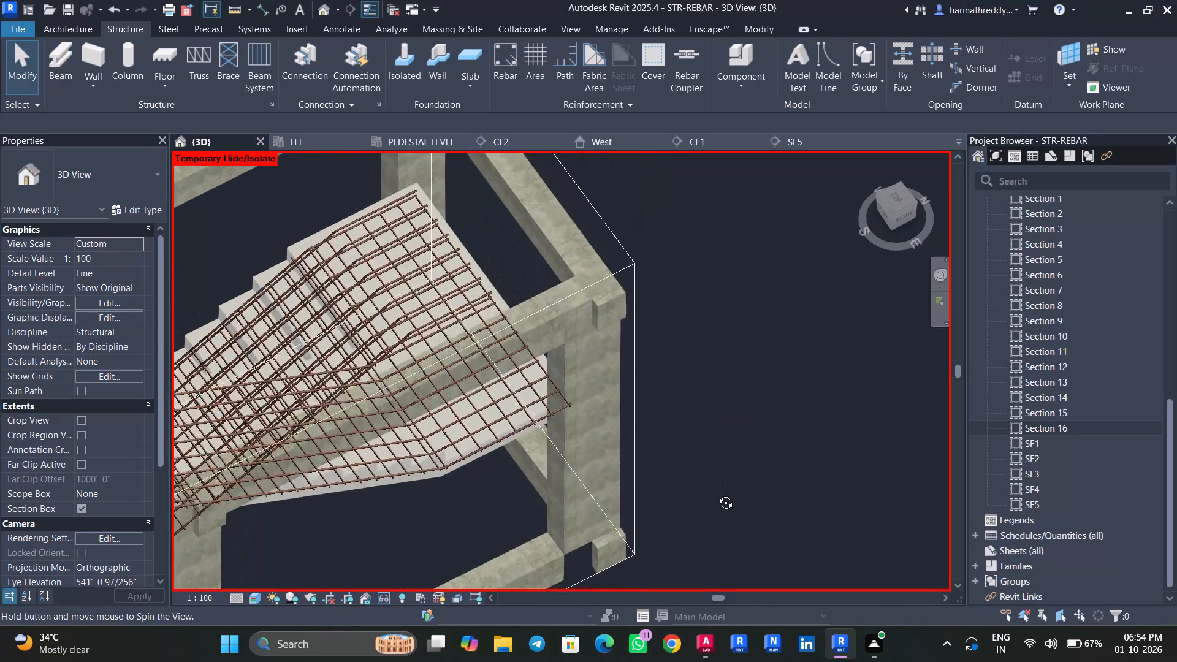
pyautogui.keyDown('shift'); pyautogui.moveTo(717, 493); pyautogui.dragTo(672, 332, button='middle'); pyautogui.keyUp('shift')
pyautogui.scroll(-5, 696, 378)
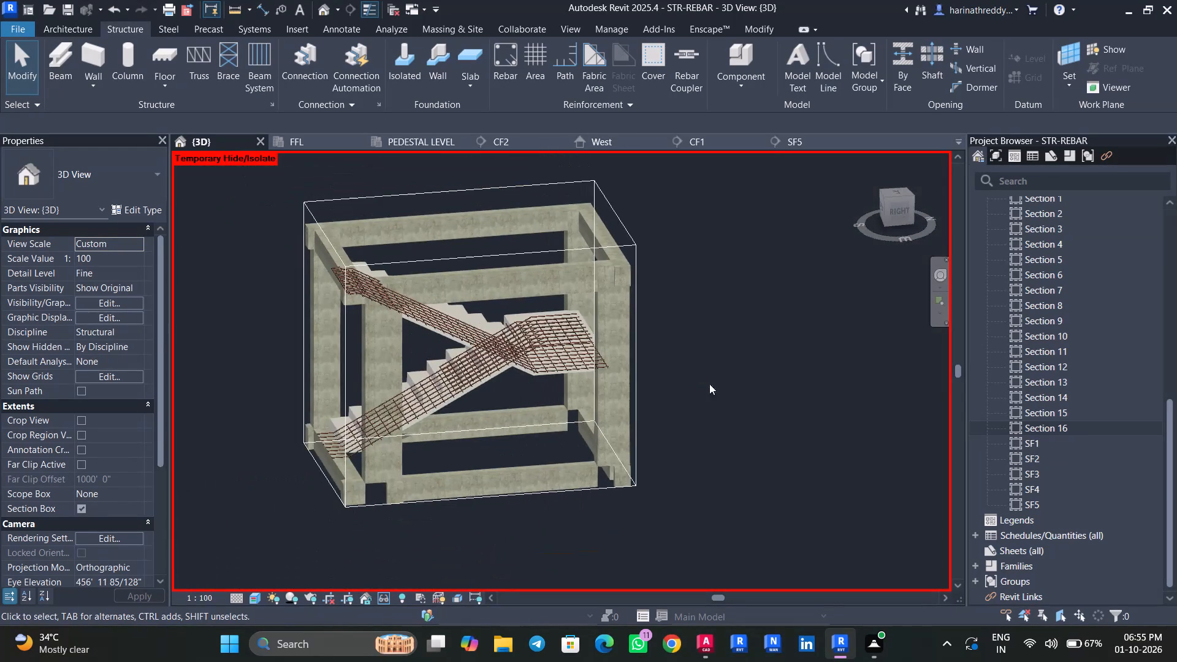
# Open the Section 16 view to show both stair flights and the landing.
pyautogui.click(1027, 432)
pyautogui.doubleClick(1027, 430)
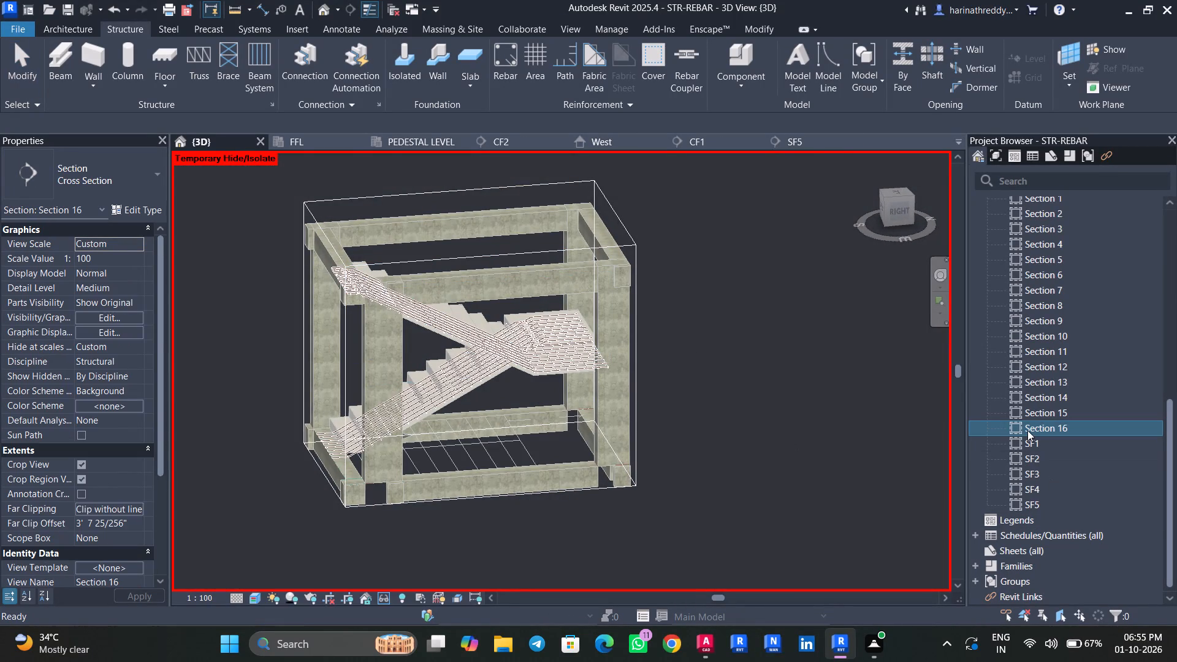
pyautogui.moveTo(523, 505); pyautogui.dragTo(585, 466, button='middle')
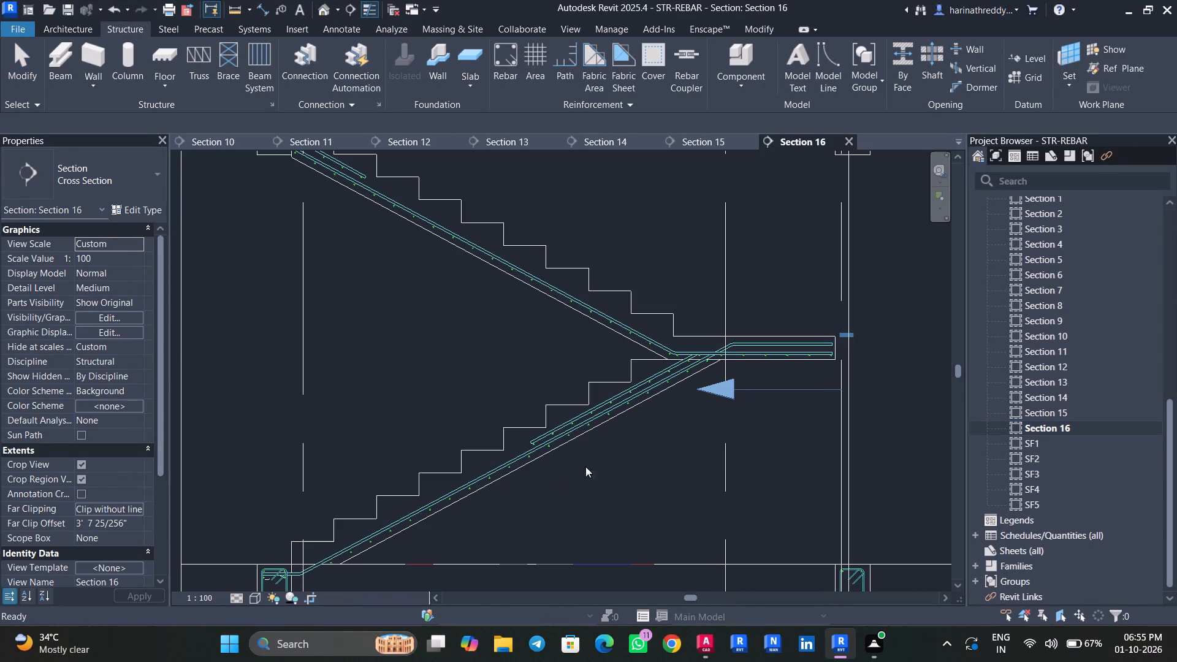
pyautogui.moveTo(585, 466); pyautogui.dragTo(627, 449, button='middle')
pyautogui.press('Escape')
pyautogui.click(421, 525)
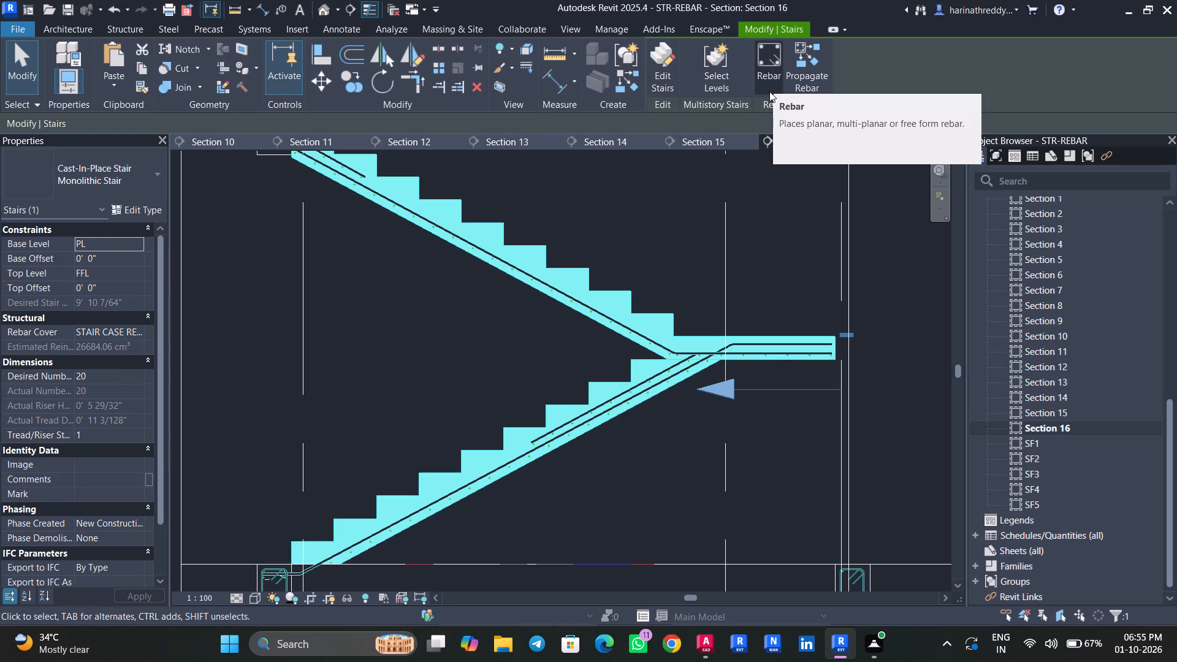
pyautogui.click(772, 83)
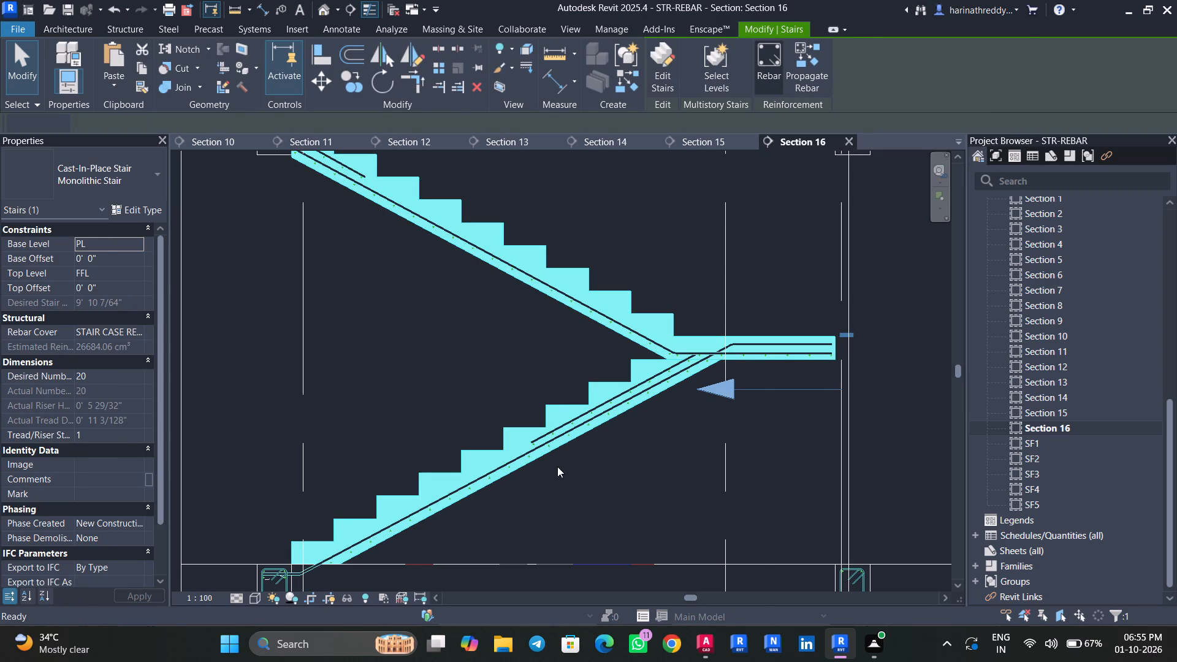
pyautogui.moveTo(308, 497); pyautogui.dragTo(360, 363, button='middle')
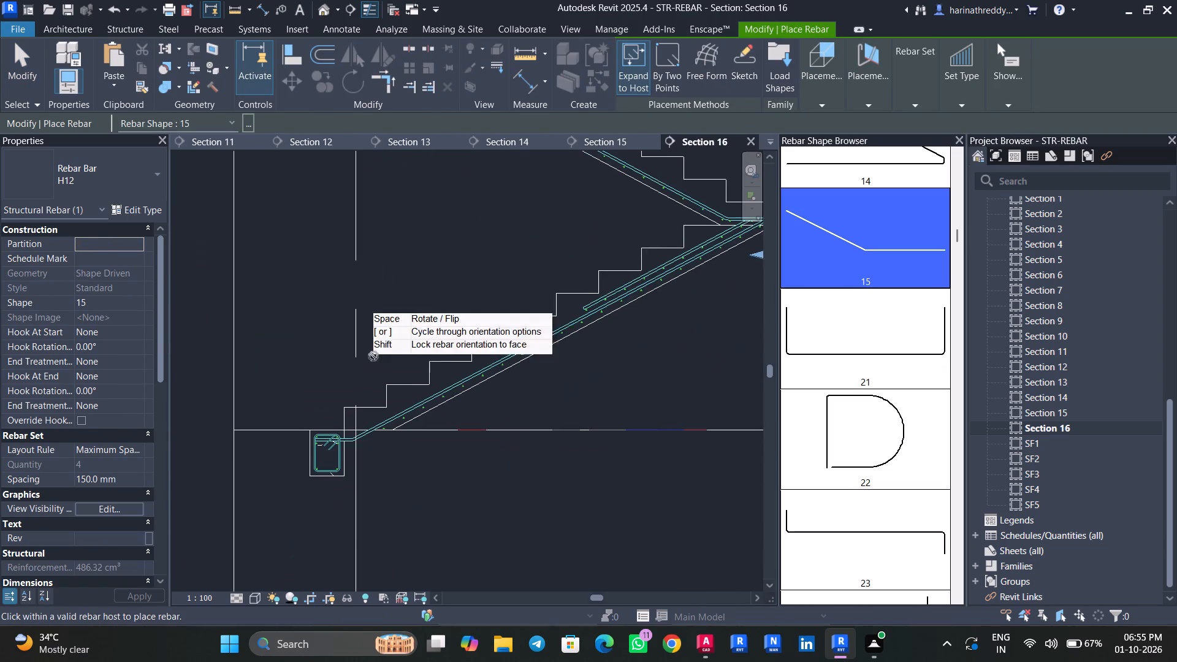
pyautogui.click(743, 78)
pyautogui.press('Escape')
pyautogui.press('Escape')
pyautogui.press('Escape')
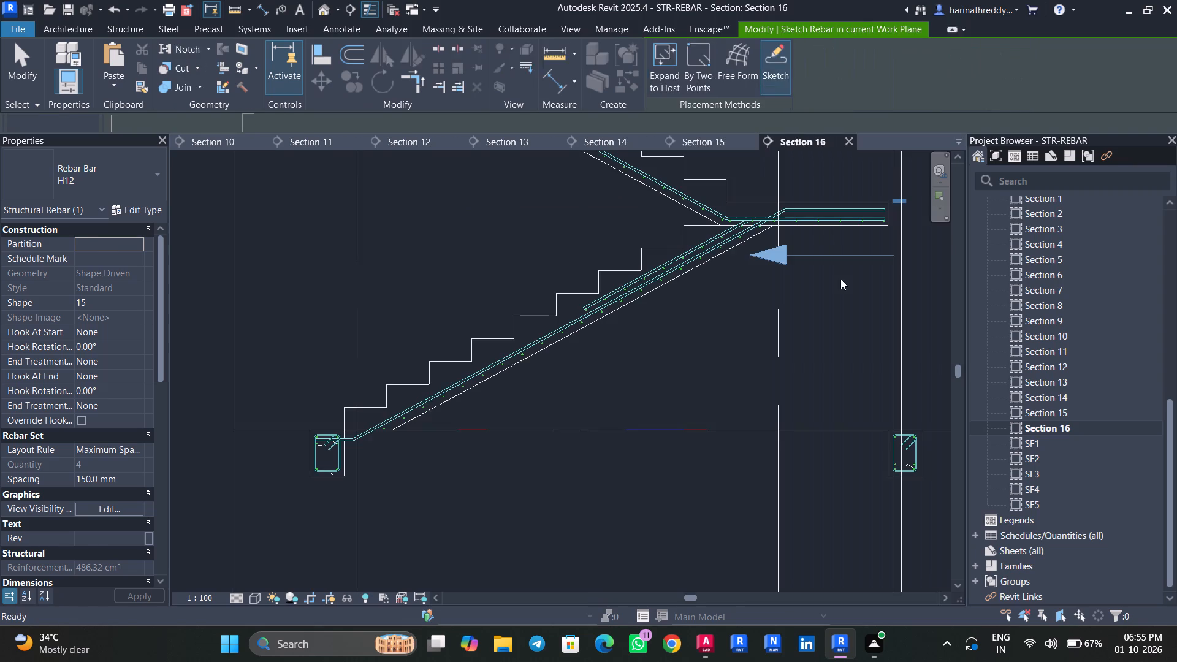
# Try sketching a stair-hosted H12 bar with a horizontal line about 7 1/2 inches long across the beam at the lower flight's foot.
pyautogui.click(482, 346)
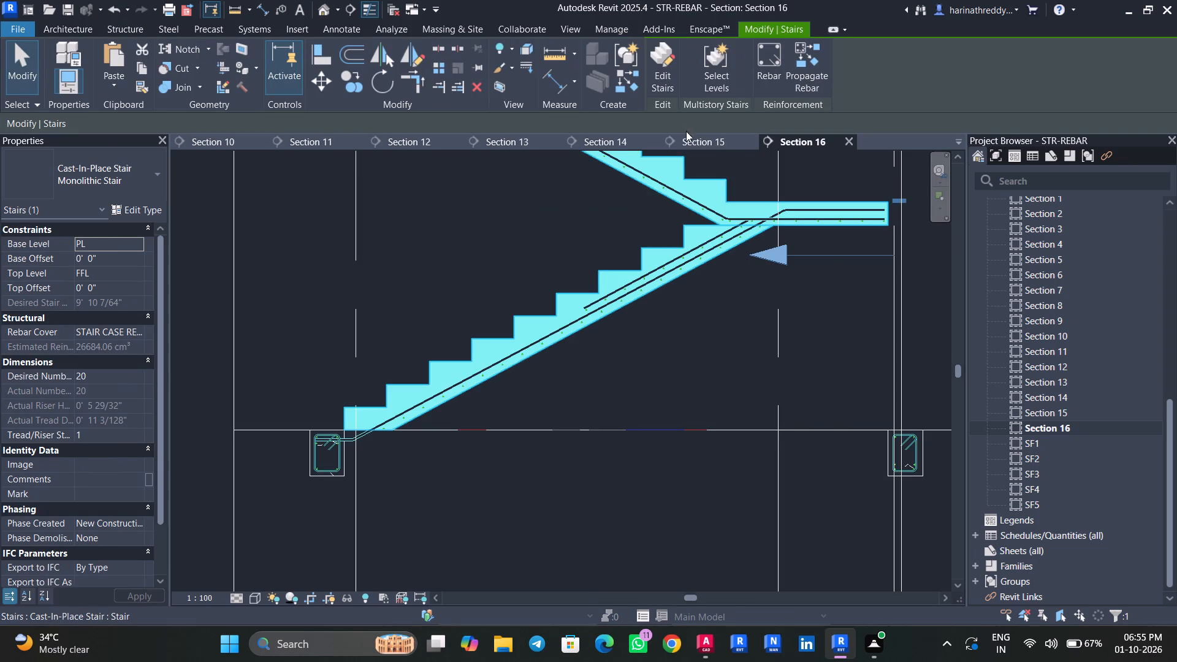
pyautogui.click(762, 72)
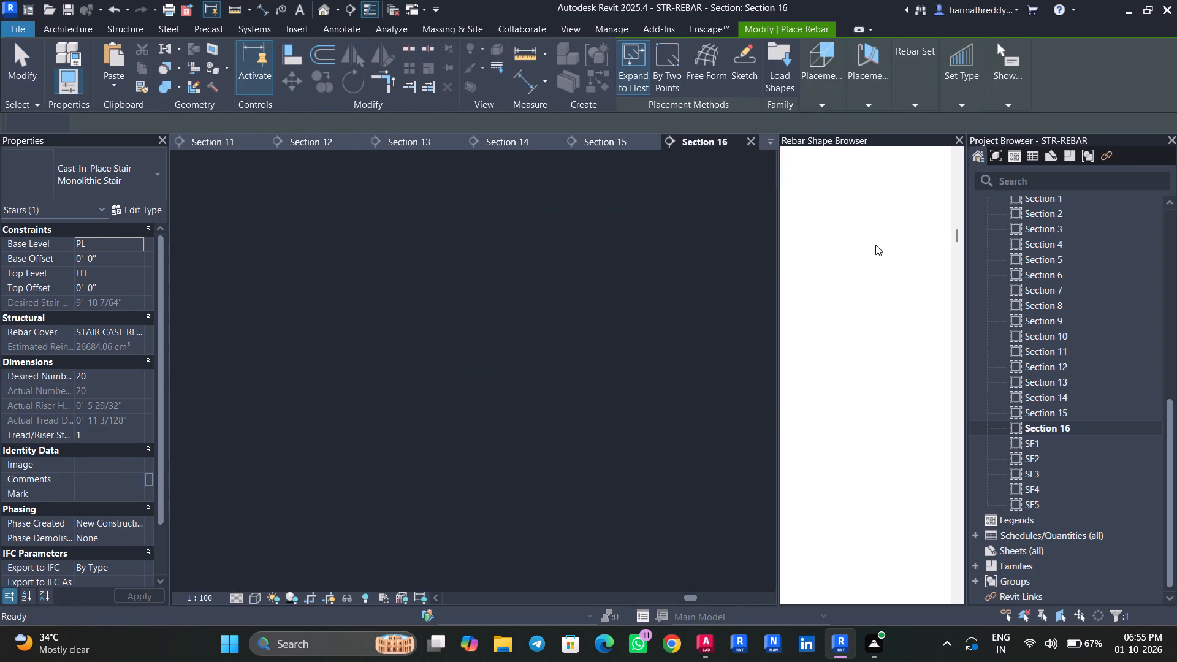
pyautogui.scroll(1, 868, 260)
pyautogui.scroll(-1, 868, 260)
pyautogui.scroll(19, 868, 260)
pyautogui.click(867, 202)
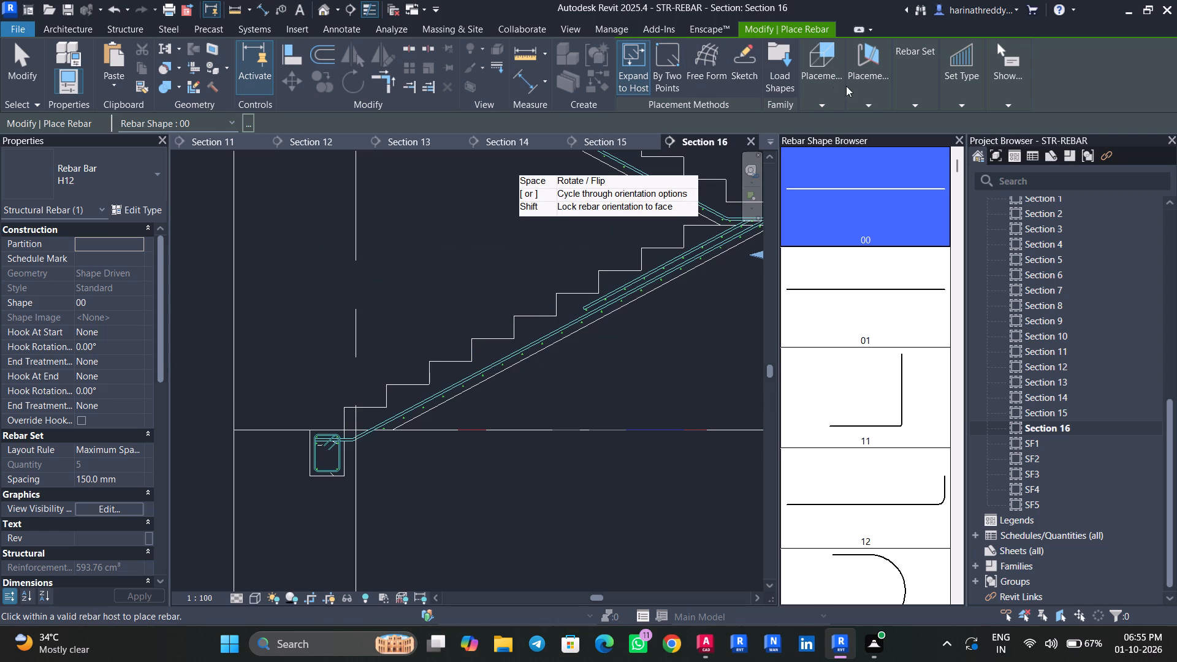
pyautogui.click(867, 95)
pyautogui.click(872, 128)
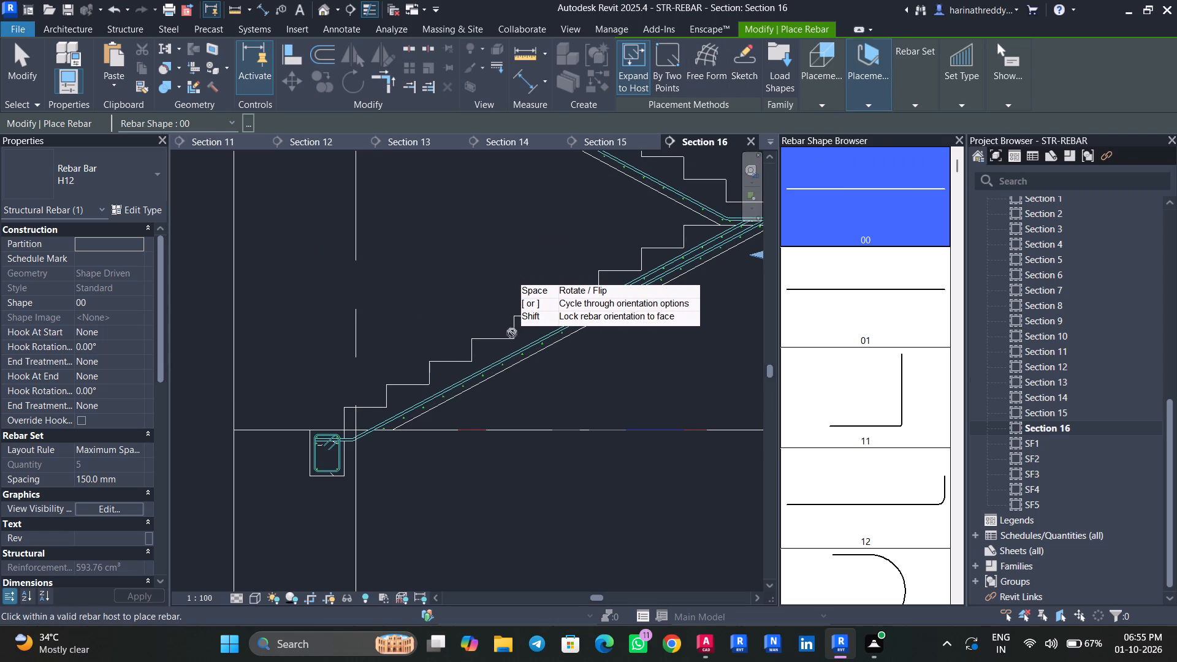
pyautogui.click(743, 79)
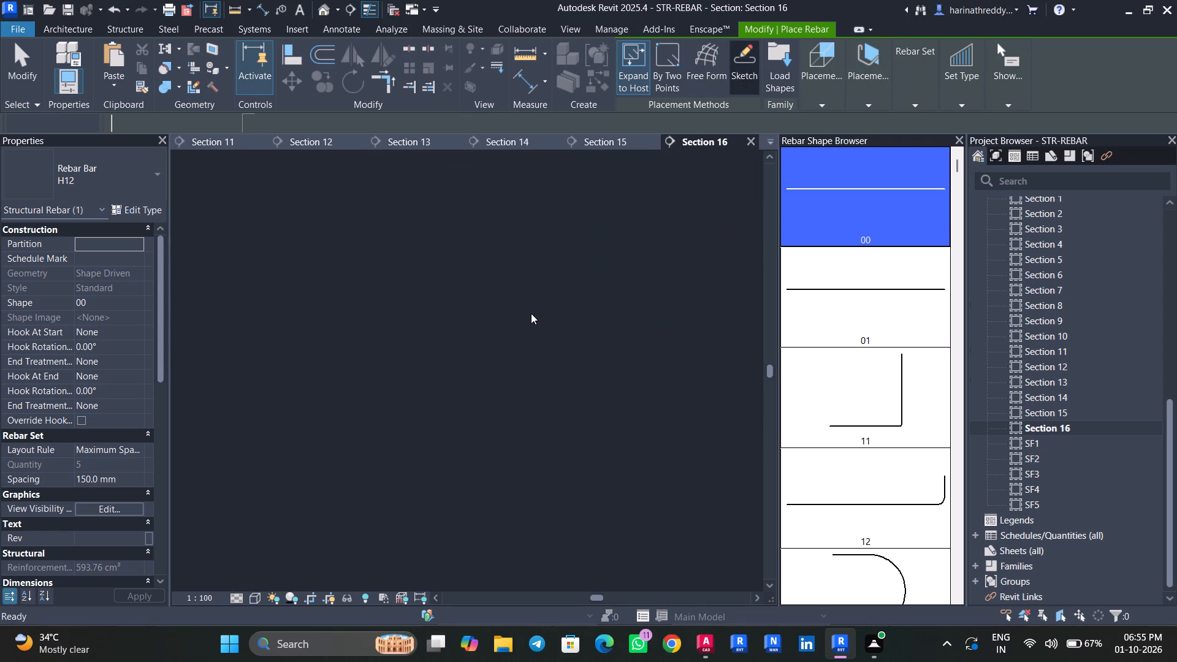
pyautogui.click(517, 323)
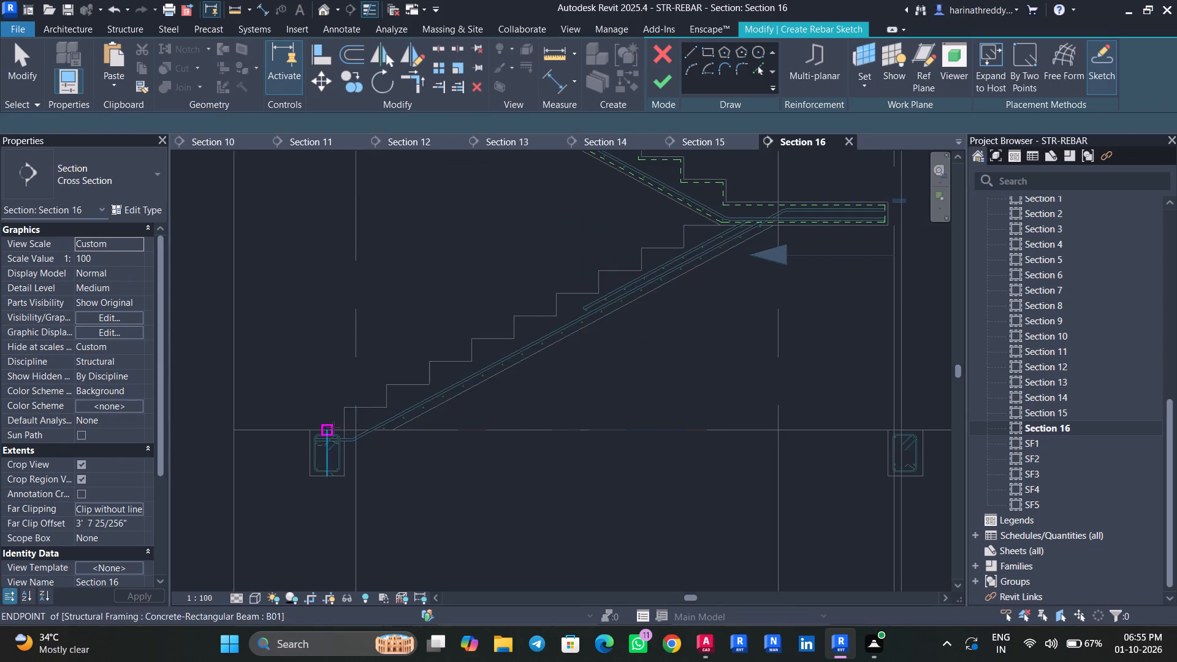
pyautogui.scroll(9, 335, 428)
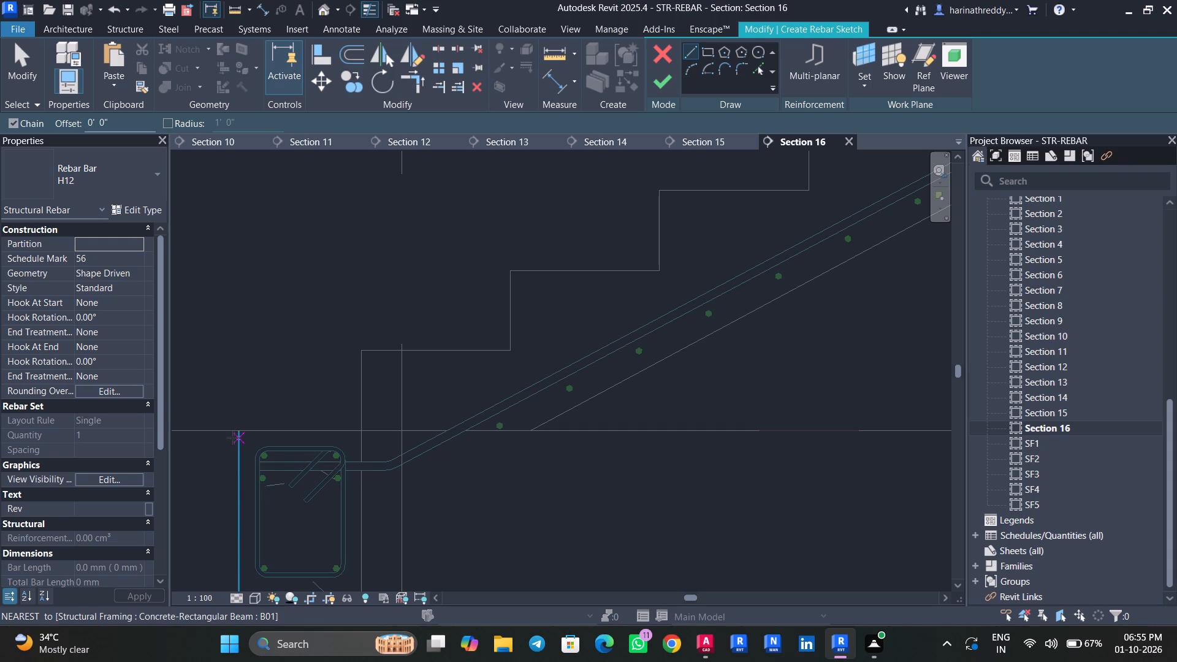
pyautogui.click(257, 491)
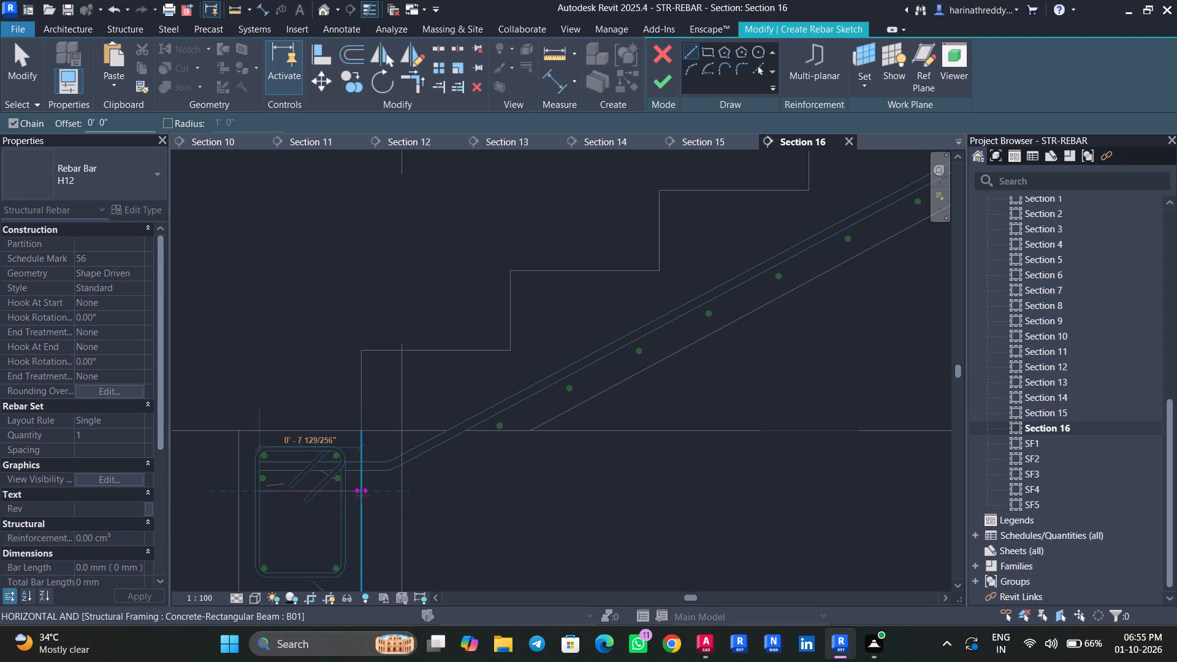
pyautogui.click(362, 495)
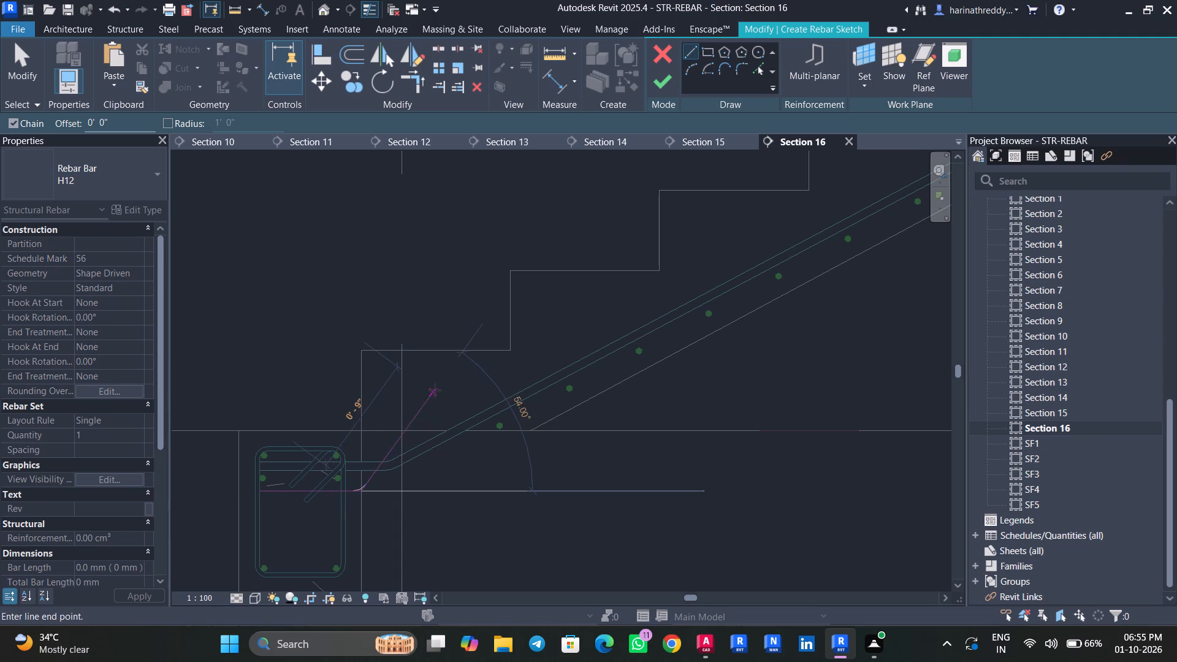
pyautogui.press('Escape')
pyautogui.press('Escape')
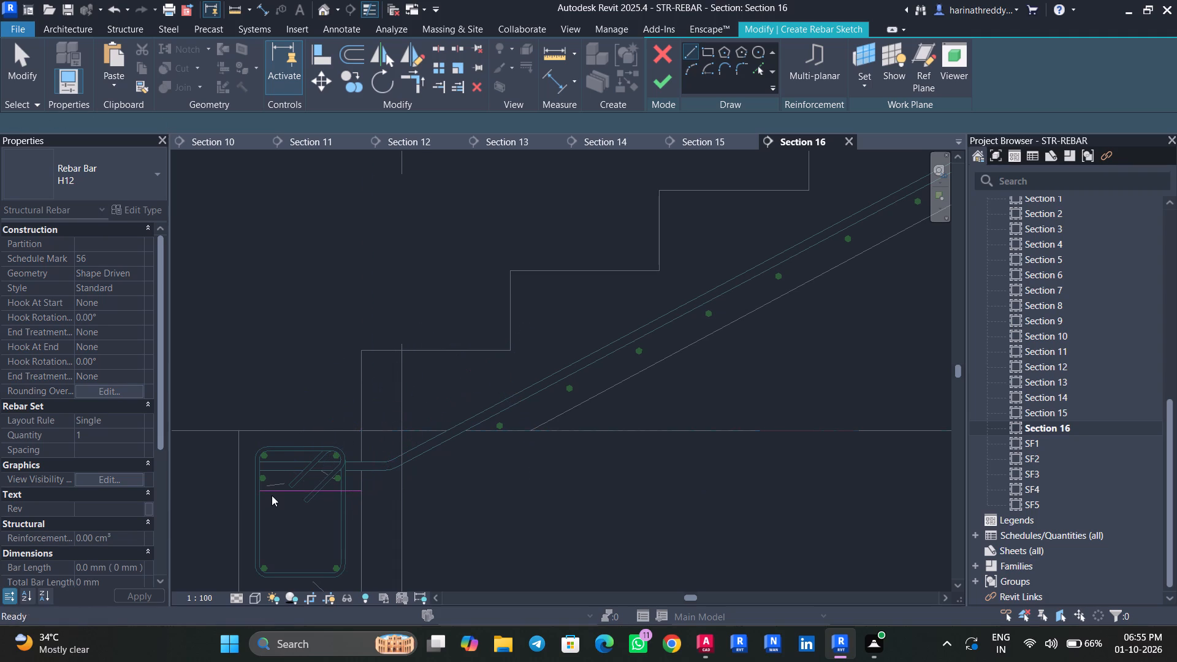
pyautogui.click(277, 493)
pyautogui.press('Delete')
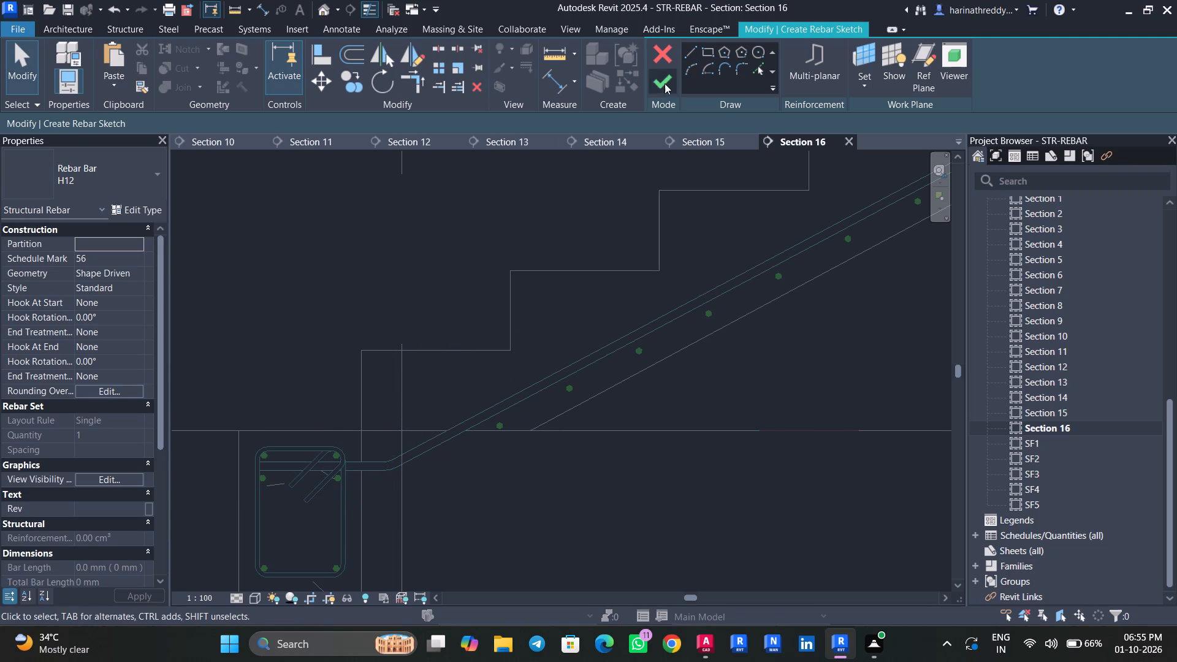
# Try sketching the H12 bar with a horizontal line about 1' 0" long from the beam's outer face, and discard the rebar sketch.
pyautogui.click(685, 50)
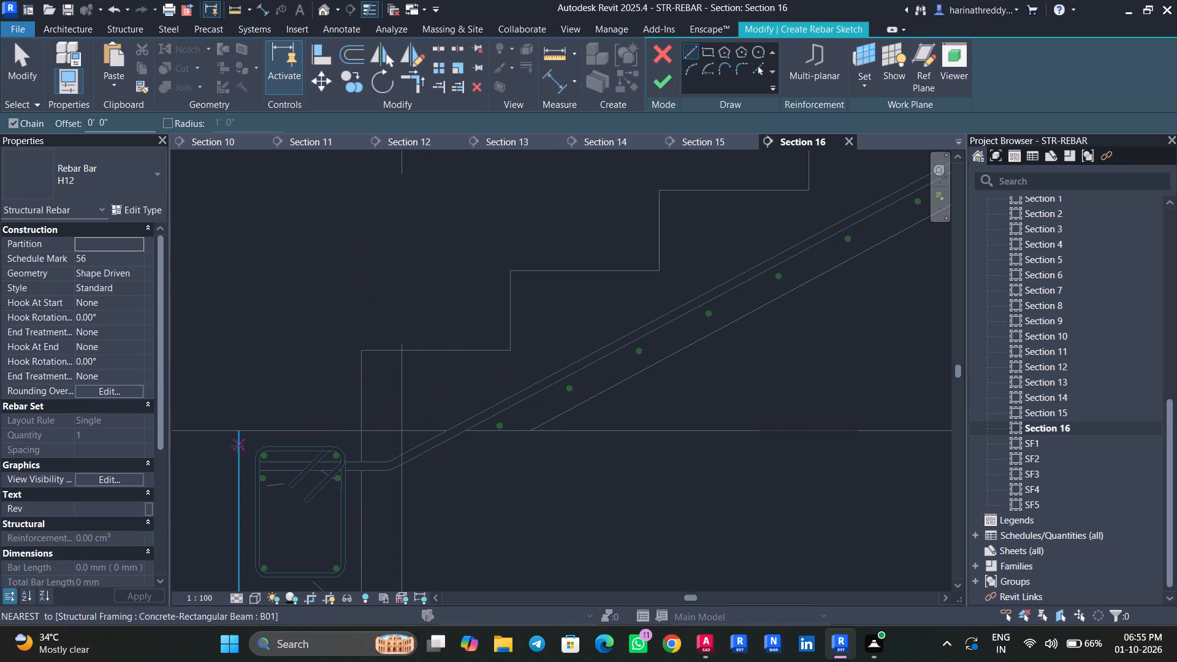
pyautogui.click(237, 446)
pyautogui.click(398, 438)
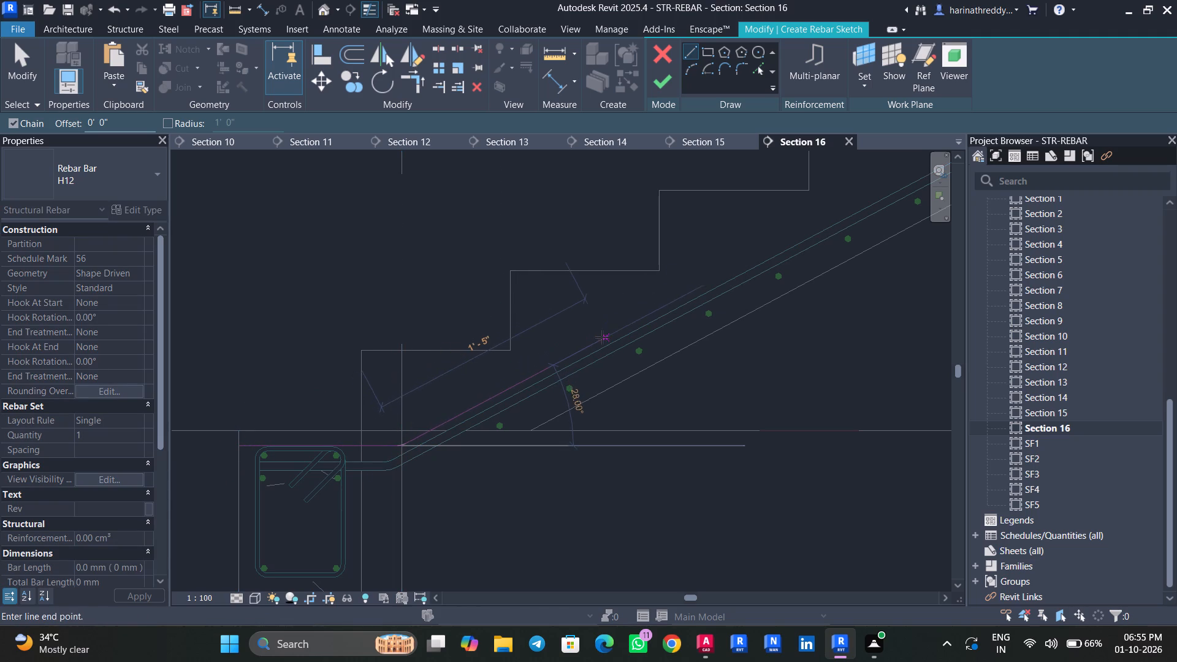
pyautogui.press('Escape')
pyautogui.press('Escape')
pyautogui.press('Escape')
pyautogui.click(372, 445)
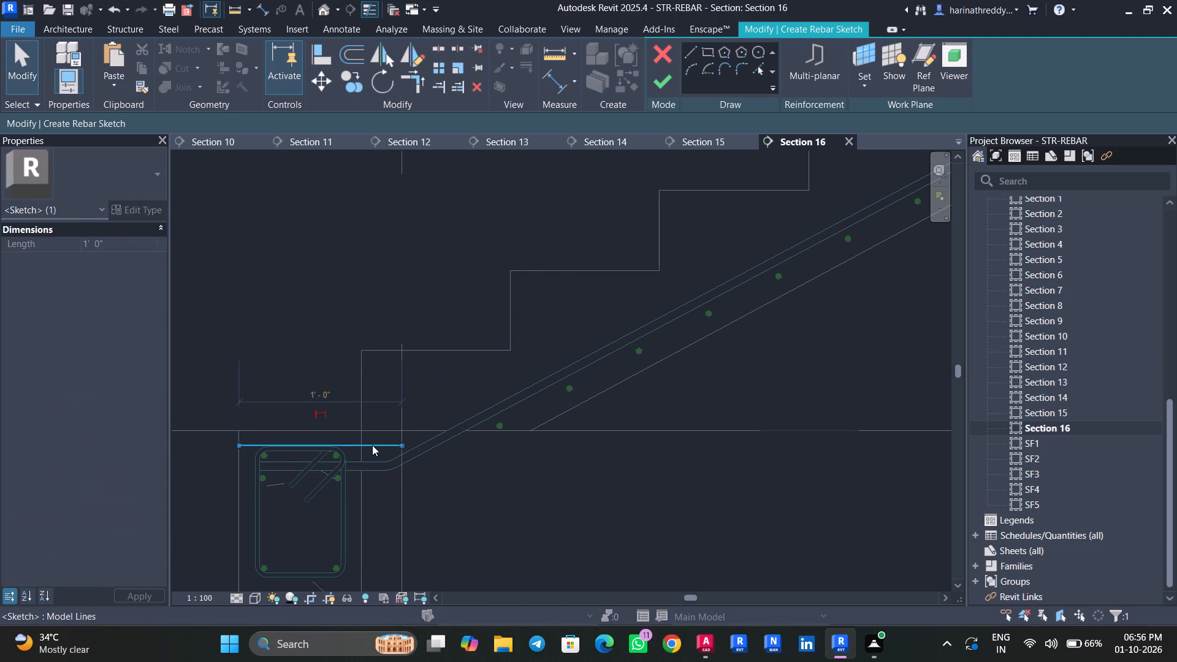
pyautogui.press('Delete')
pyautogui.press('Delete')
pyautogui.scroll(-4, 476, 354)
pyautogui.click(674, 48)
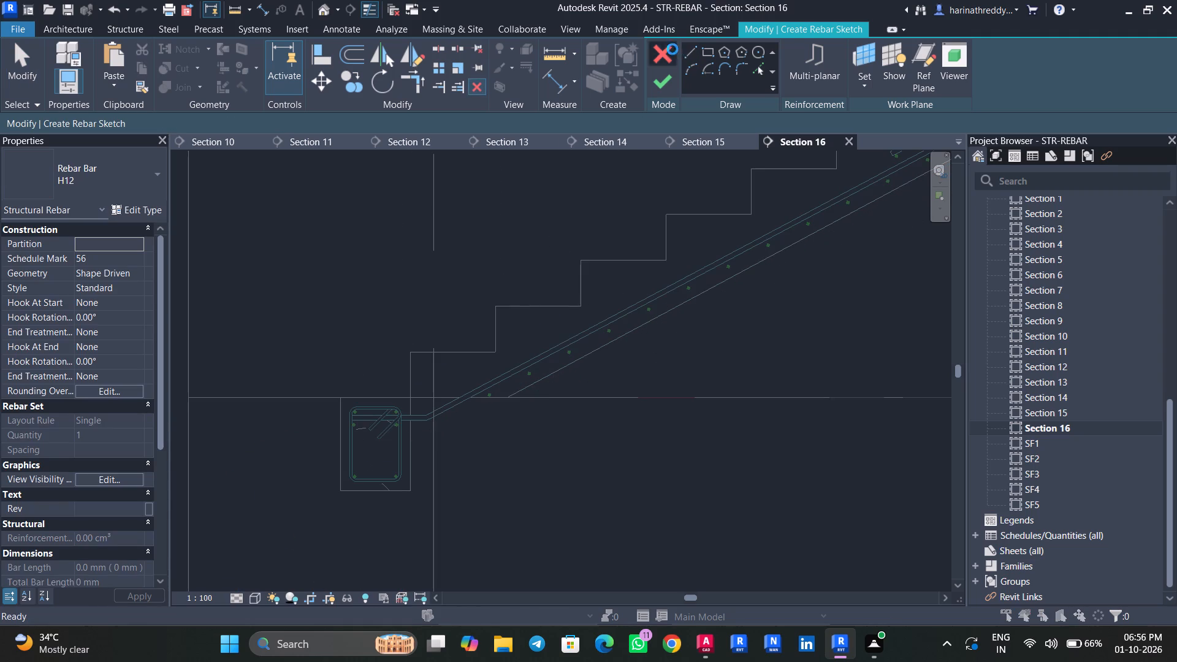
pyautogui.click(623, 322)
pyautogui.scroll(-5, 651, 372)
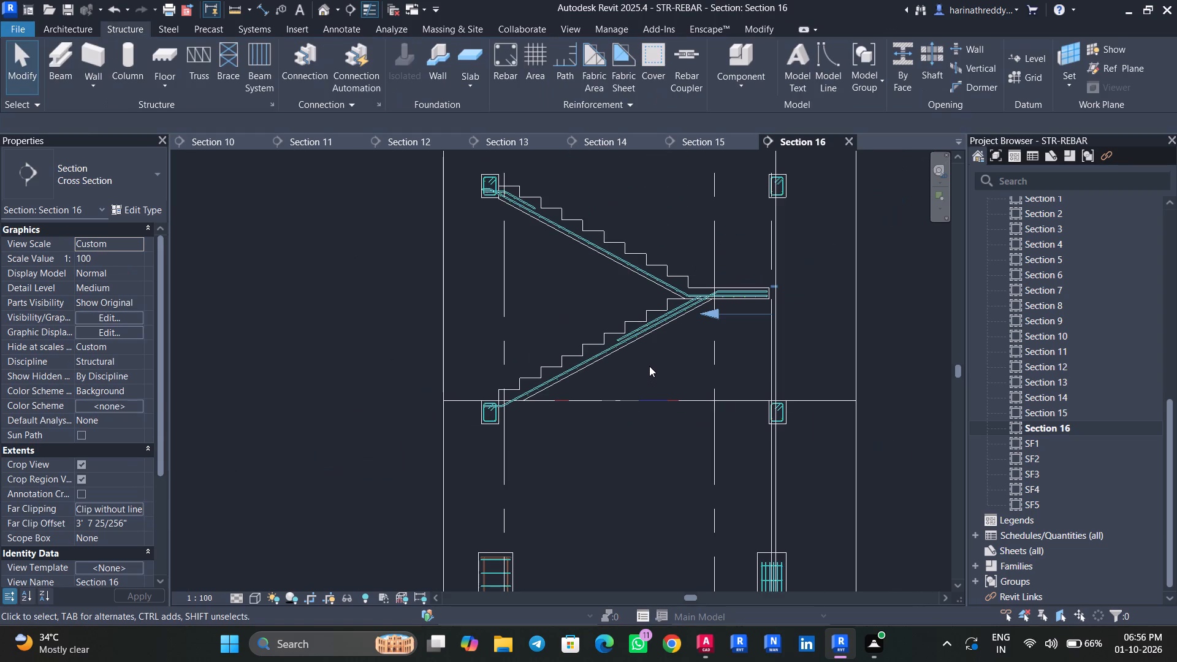
# Inspect the reinforcement of the stair flights and landing from opposite sides in the {3D} view.
pyautogui.click(326, 9)
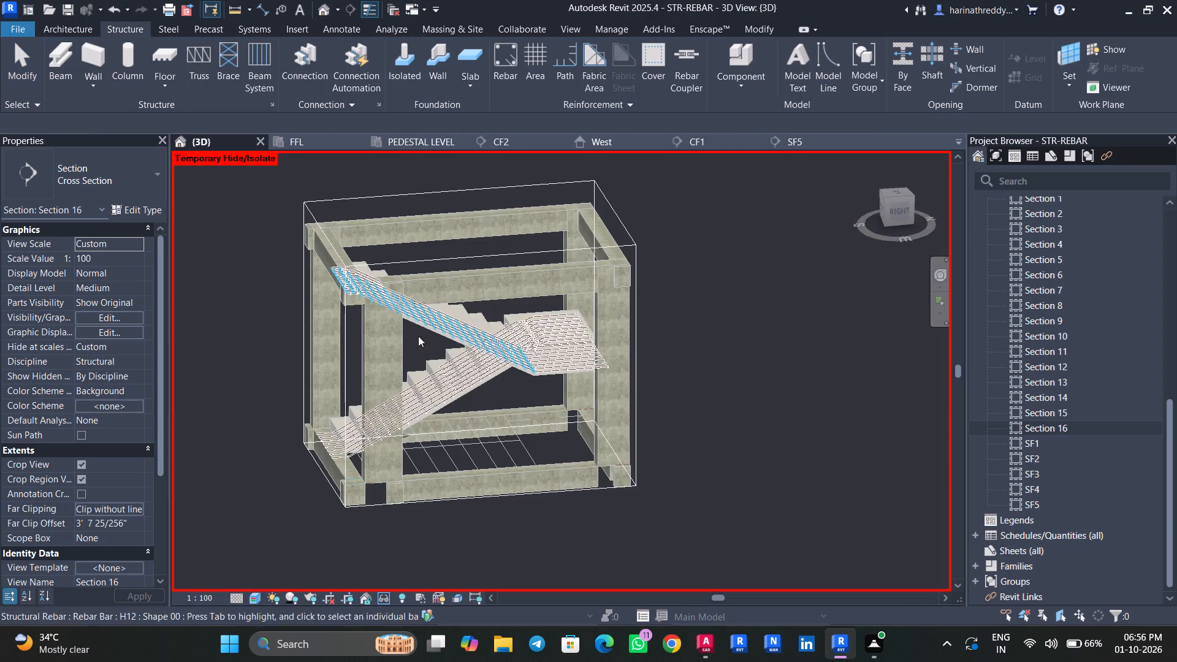
pyautogui.keyDown('shift'); pyautogui.moveTo(742, 411); pyautogui.dragTo(322, 411, button='middle'); pyautogui.keyUp('shift')
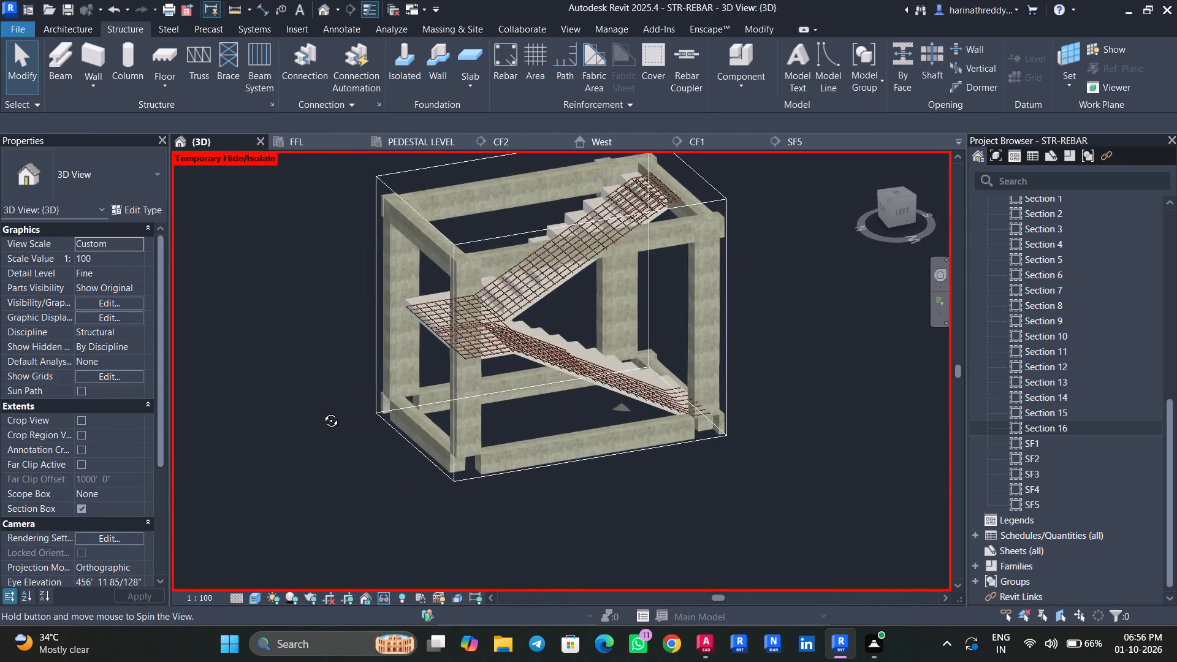
pyautogui.keyDown('shift'); pyautogui.moveTo(322, 411); pyautogui.dragTo(755, 426, button='middle'); pyautogui.keyUp('shift')
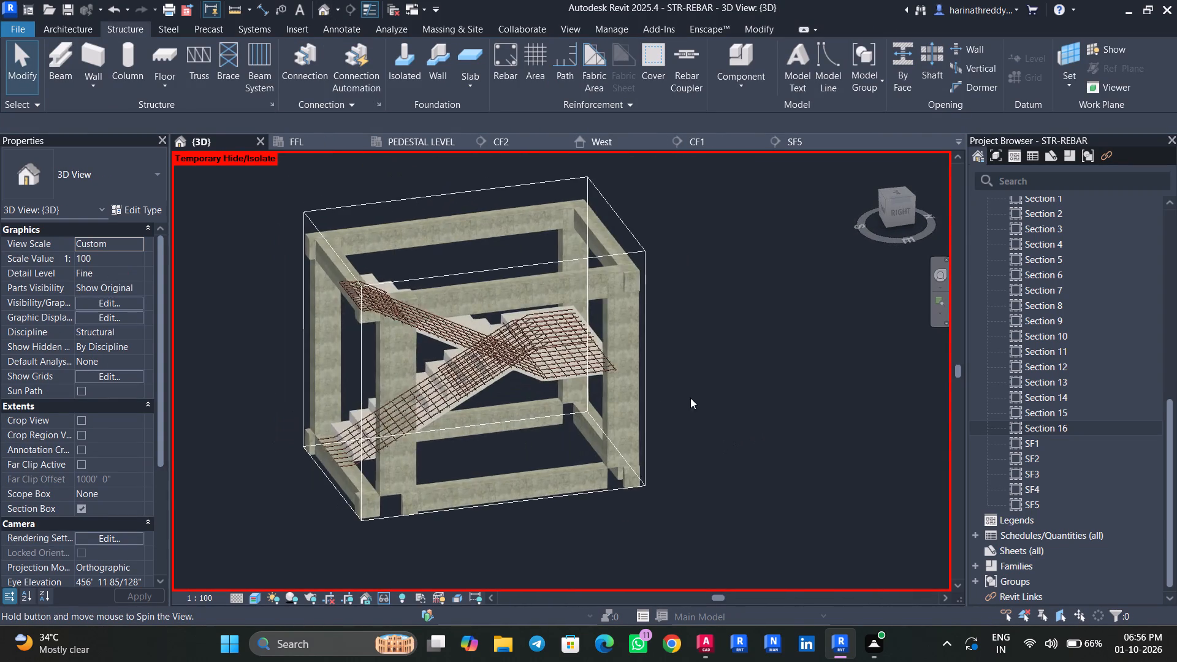
pyautogui.scroll(9, 573, 339)
pyautogui.scroll(-8, 553, 447)
pyautogui.keyDown('shift'); pyautogui.moveTo(726, 463); pyautogui.dragTo(717, 463, button='middle'); pyautogui.keyUp('shift')
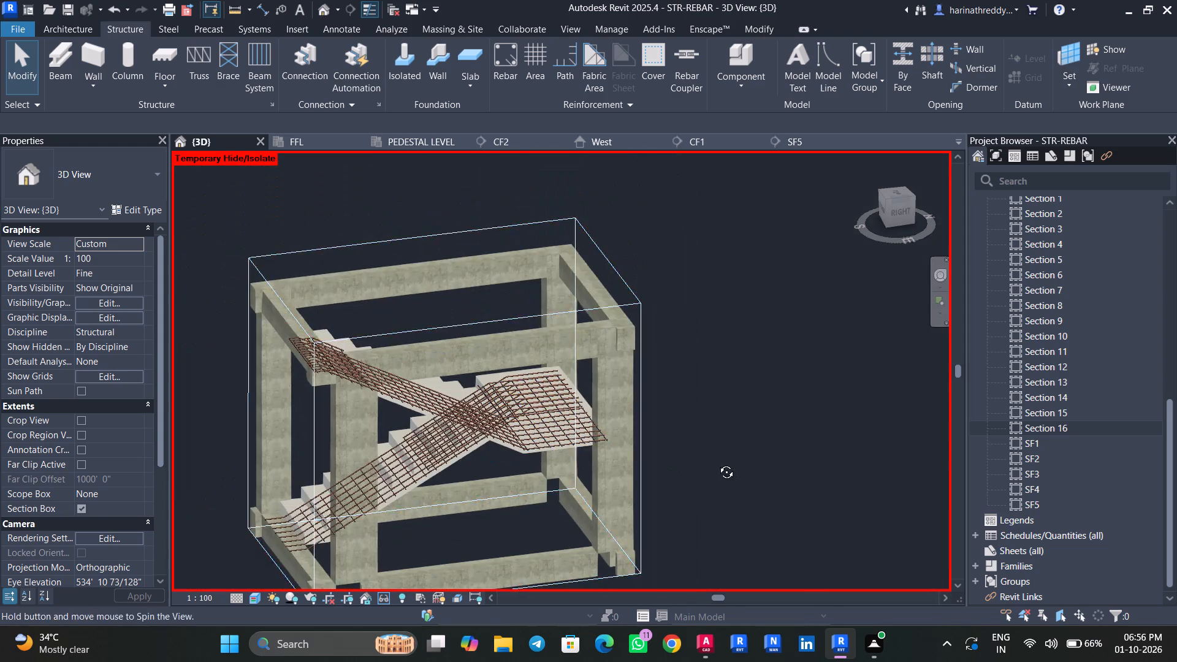
pyautogui.keyDown('shift'); pyautogui.moveTo(717, 463); pyautogui.dragTo(701, 452, button='middle'); pyautogui.keyUp('shift')
# Save the project.
pyautogui.hotkey('ctrl', 's')
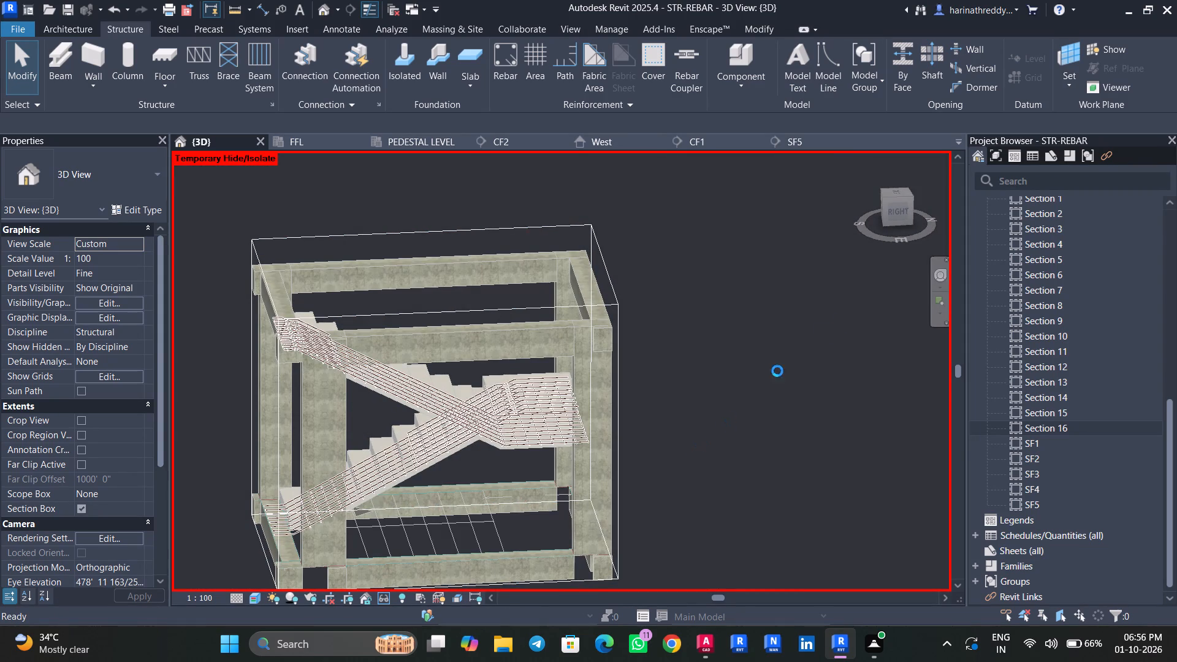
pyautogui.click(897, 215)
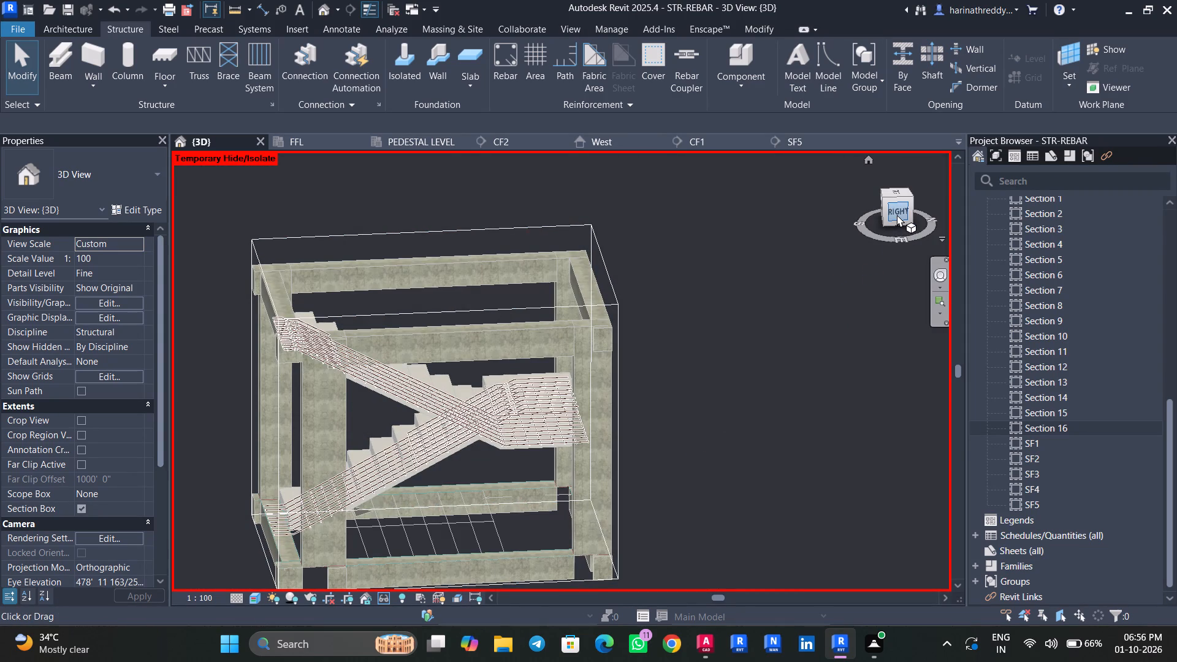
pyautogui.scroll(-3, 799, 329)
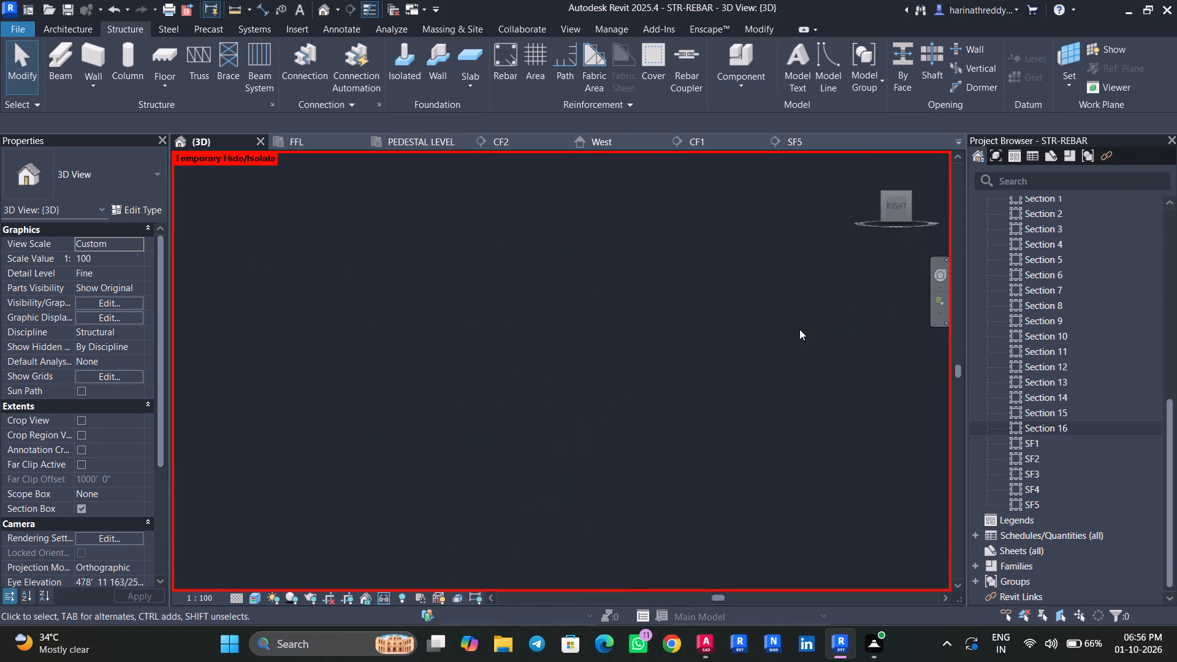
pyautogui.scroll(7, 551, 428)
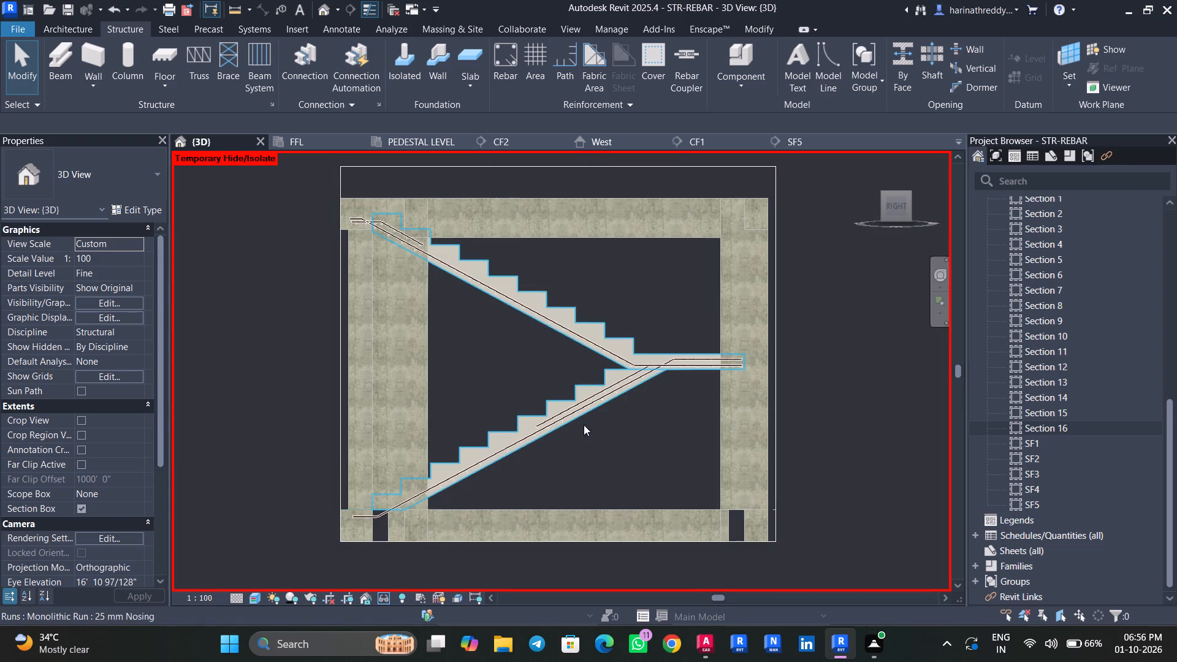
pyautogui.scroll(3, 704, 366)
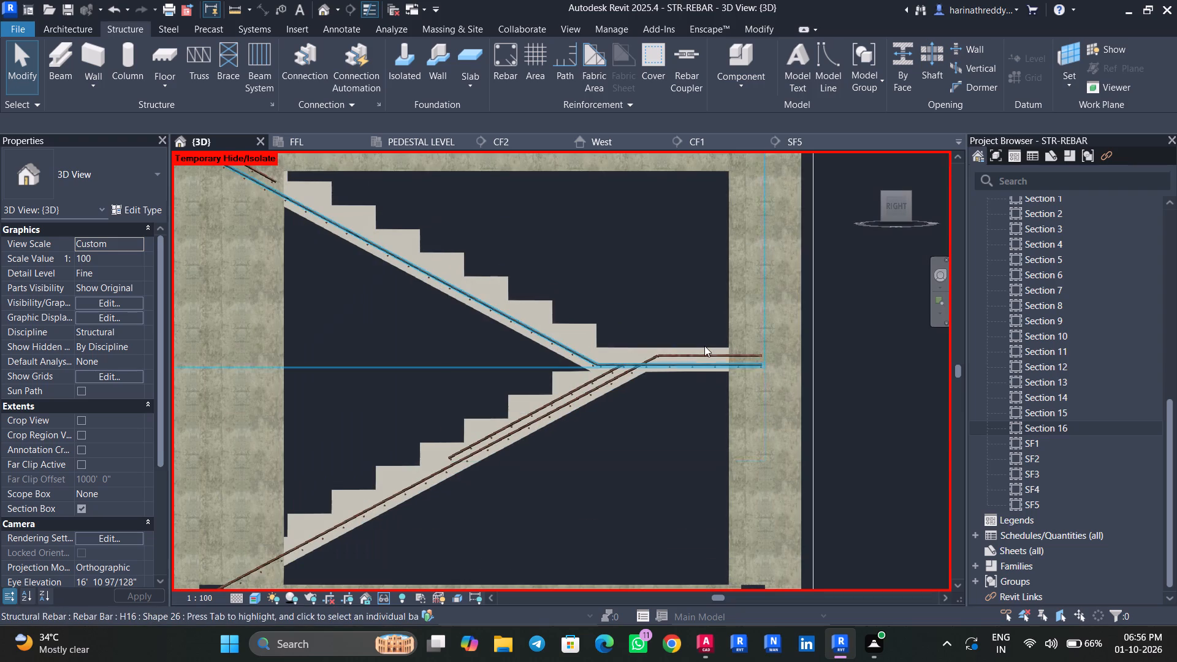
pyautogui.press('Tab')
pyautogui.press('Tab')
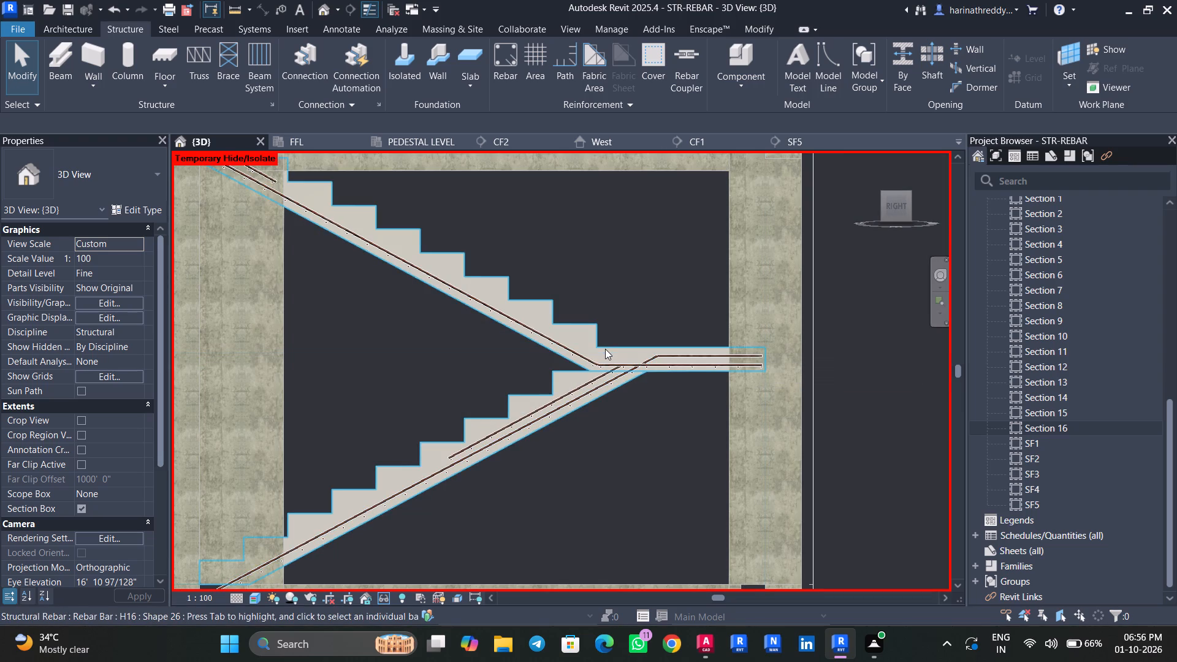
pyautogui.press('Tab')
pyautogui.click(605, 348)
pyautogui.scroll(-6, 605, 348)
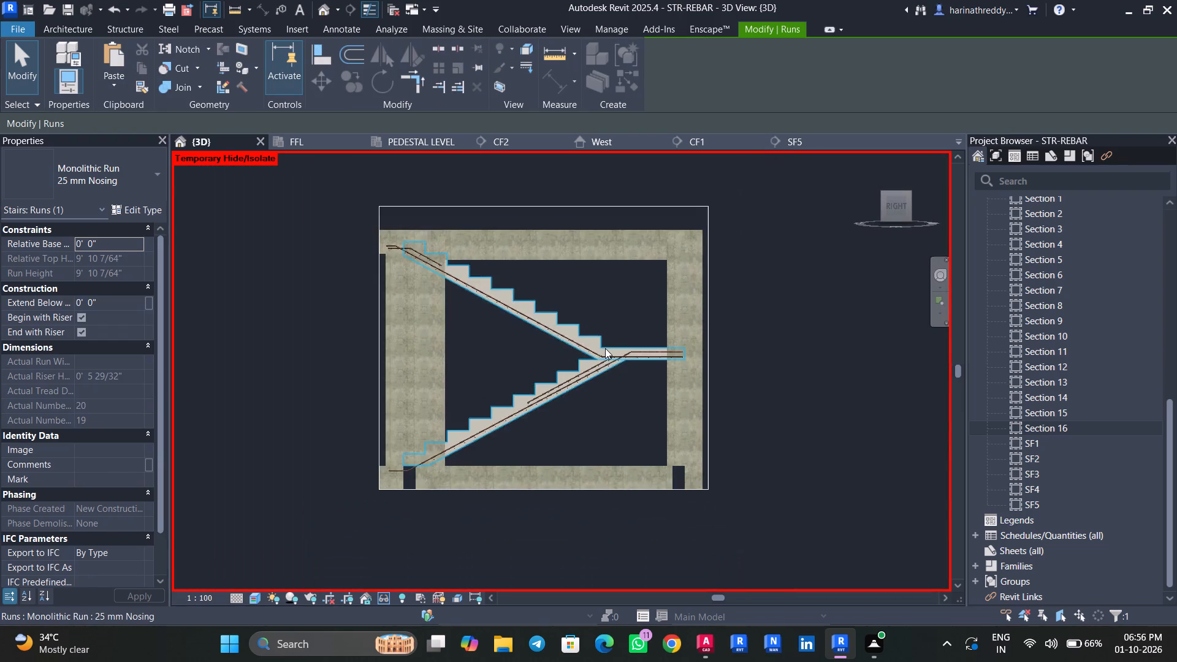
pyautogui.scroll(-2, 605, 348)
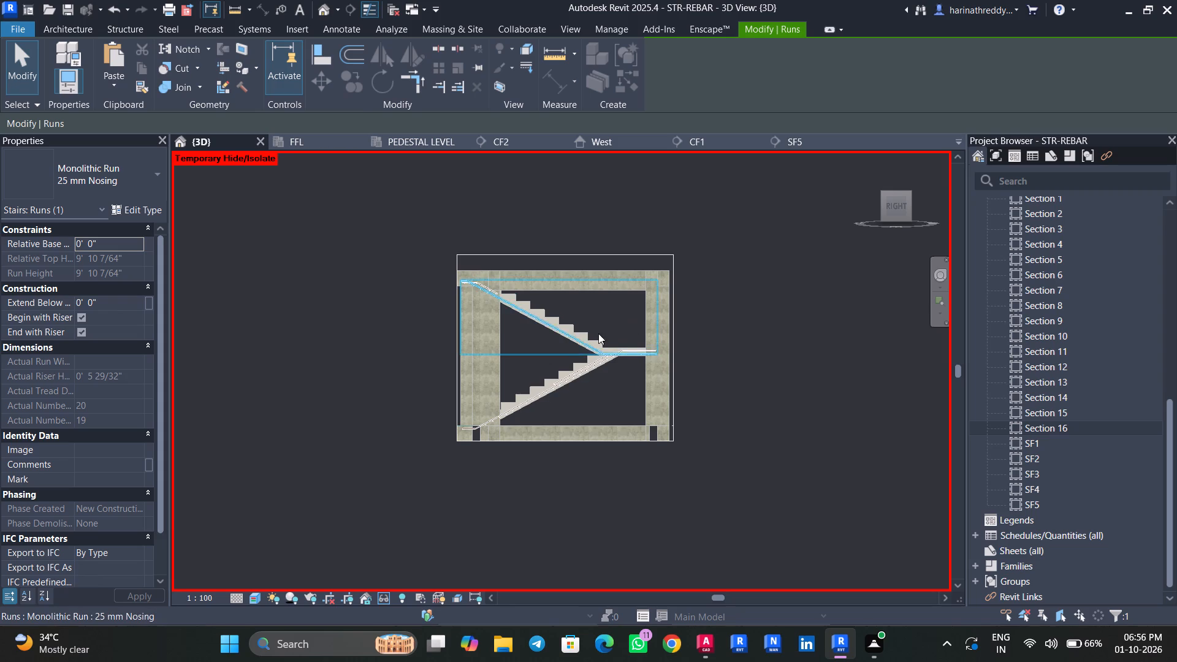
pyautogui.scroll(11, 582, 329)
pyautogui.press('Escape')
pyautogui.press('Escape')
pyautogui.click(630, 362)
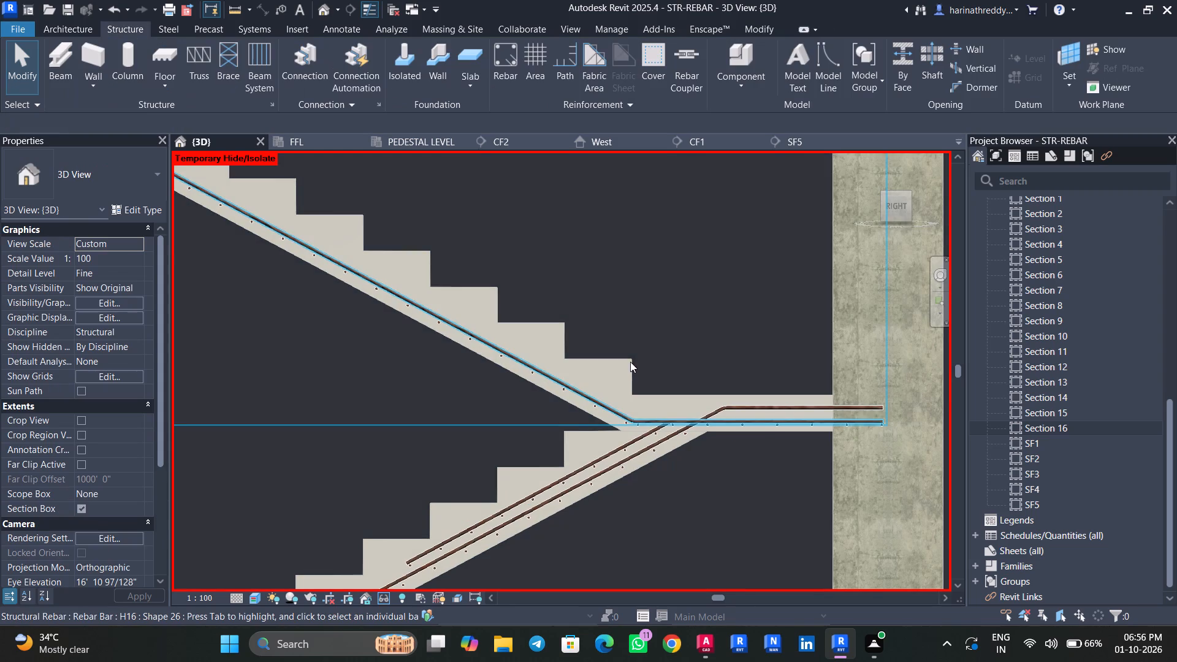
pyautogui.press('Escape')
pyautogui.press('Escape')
# Copy the reinforced cast-in-place stair and paste it aligned to levels FFL and SFL.
pyautogui.press('Tab')
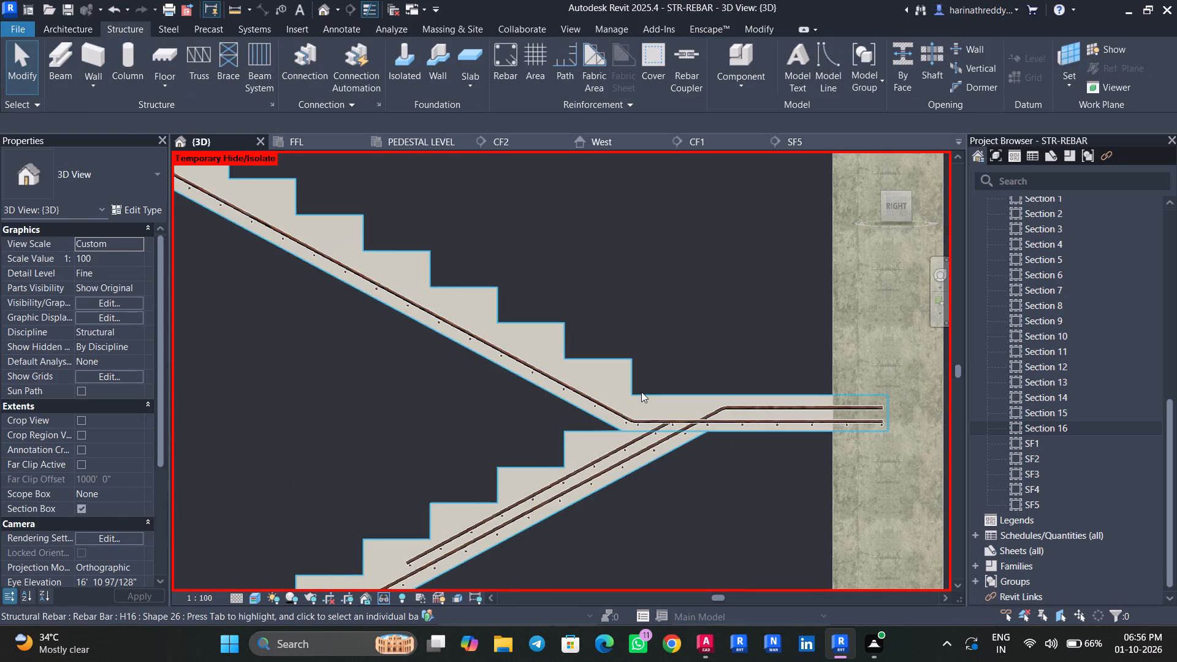
pyautogui.click(641, 392)
pyautogui.scroll(-5, 631, 397)
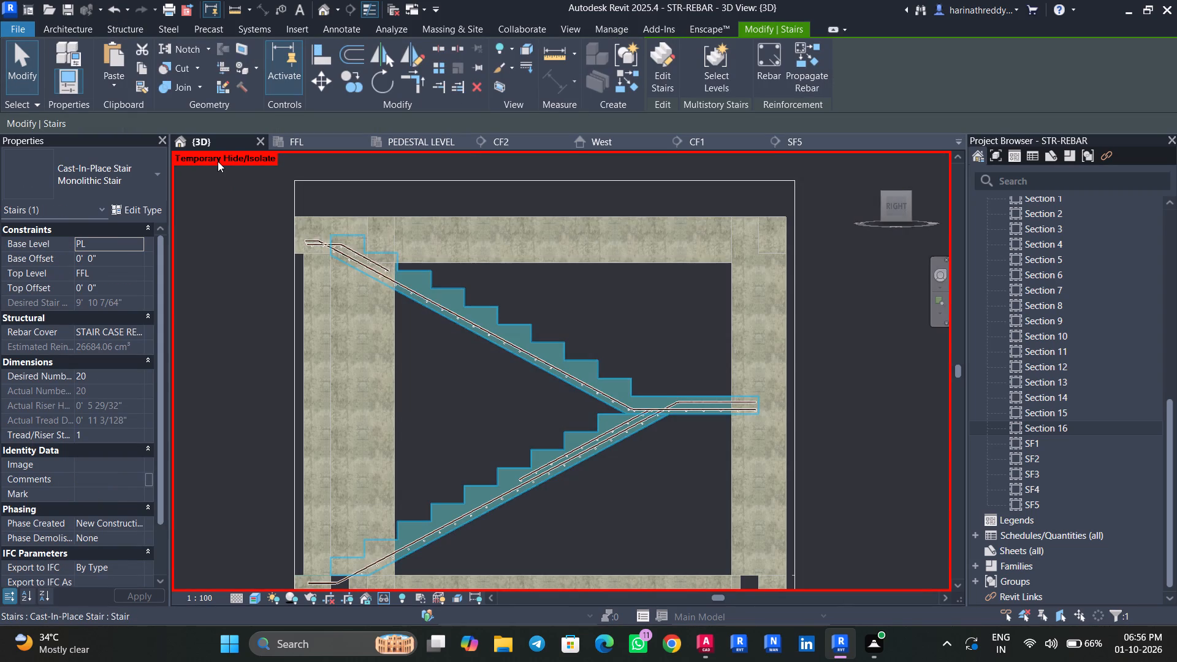
pyautogui.click(143, 72)
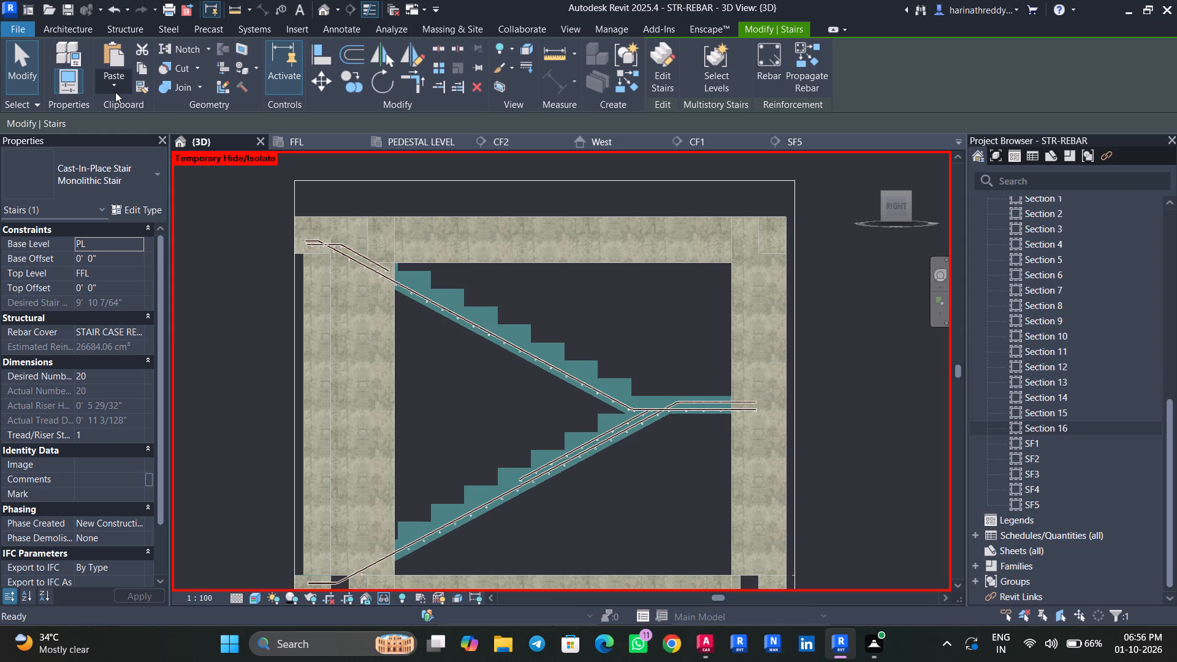
pyautogui.click(115, 92)
pyautogui.click(142, 139)
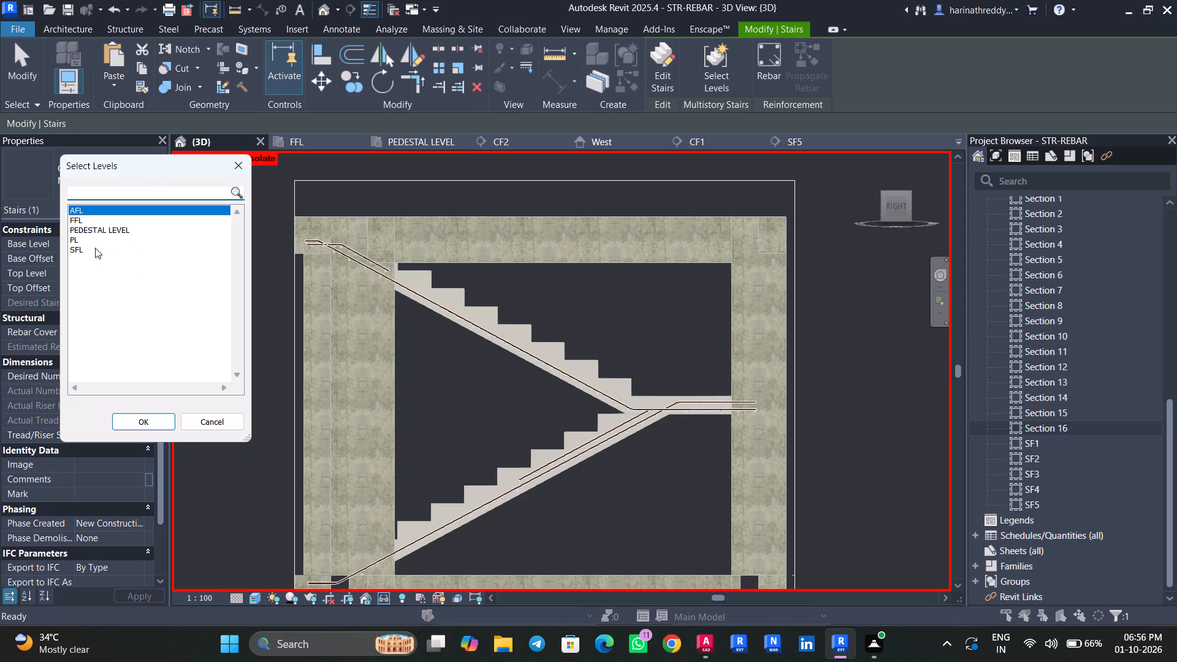
pyautogui.click(84, 220)
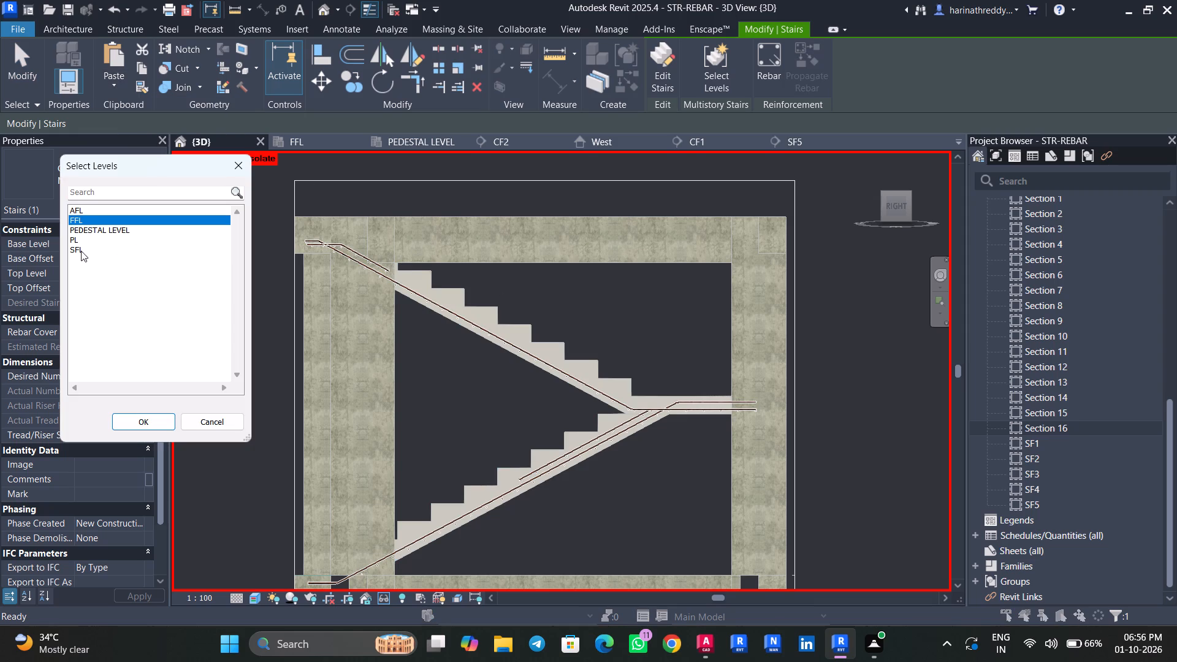
pyautogui.keyDown('ctrl'); pyautogui.click(81, 251); pyautogui.keyUp('ctrl')
pyautogui.click(164, 423)
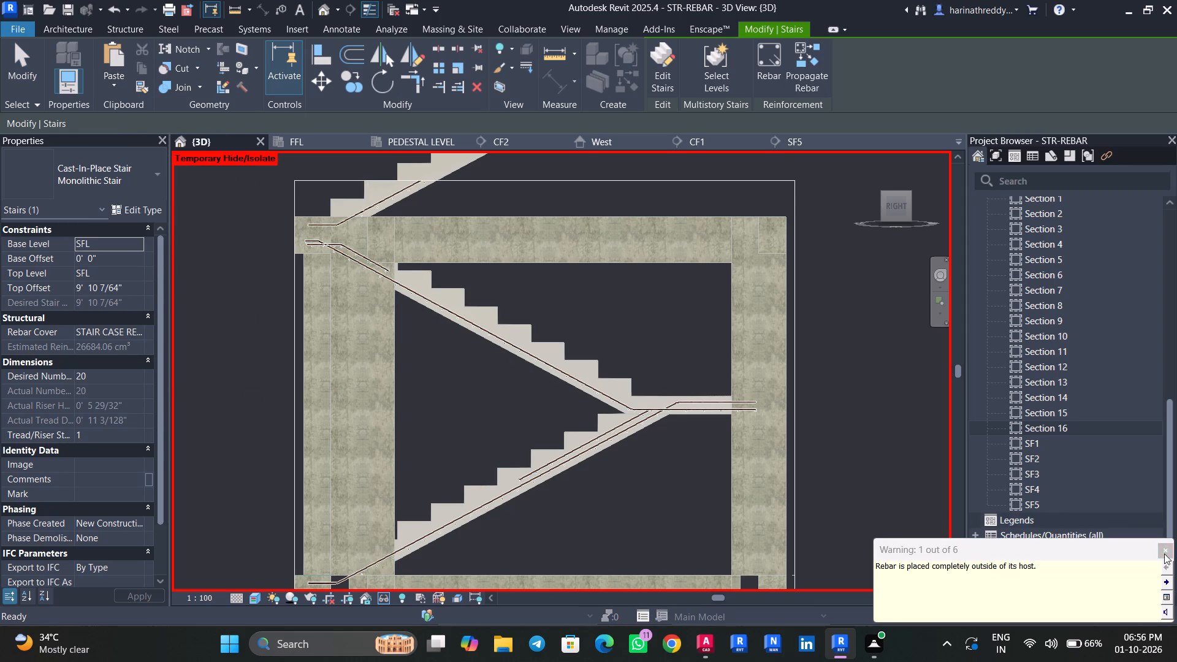
pyautogui.click(1167, 555)
# Examine the pasted stair and rebar above the beam frame, checking which elements belong to each level.
pyautogui.scroll(-8, 414, 416)
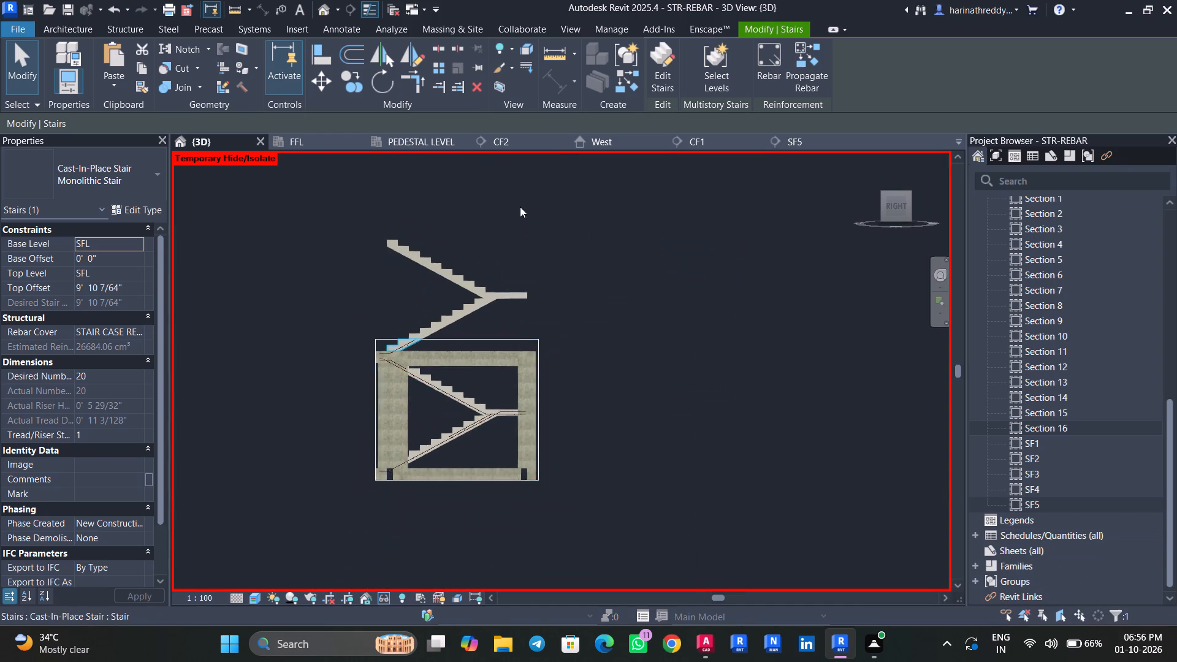
pyautogui.keyDown('shift'); pyautogui.moveTo(564, 254); pyautogui.dragTo(528, 419, button='middle'); pyautogui.keyUp('shift')
pyautogui.press('Escape')
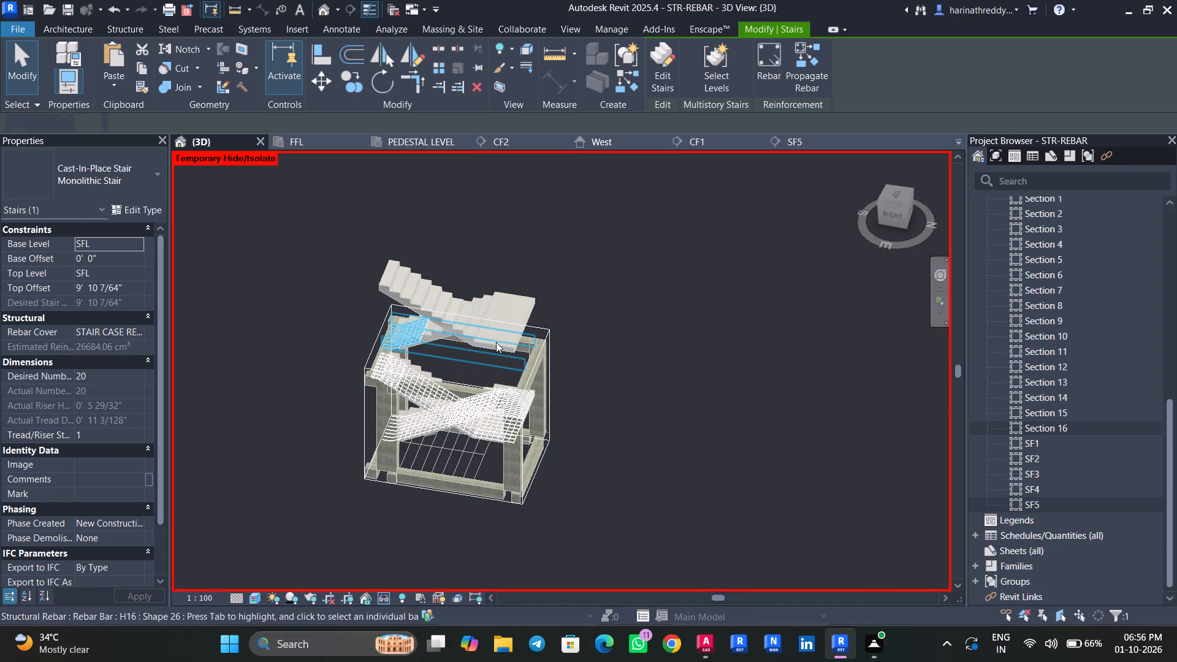
pyautogui.press('Escape')
pyautogui.click(496, 341)
pyautogui.press('Escape')
pyautogui.press('Escape')
pyautogui.press('Escape')
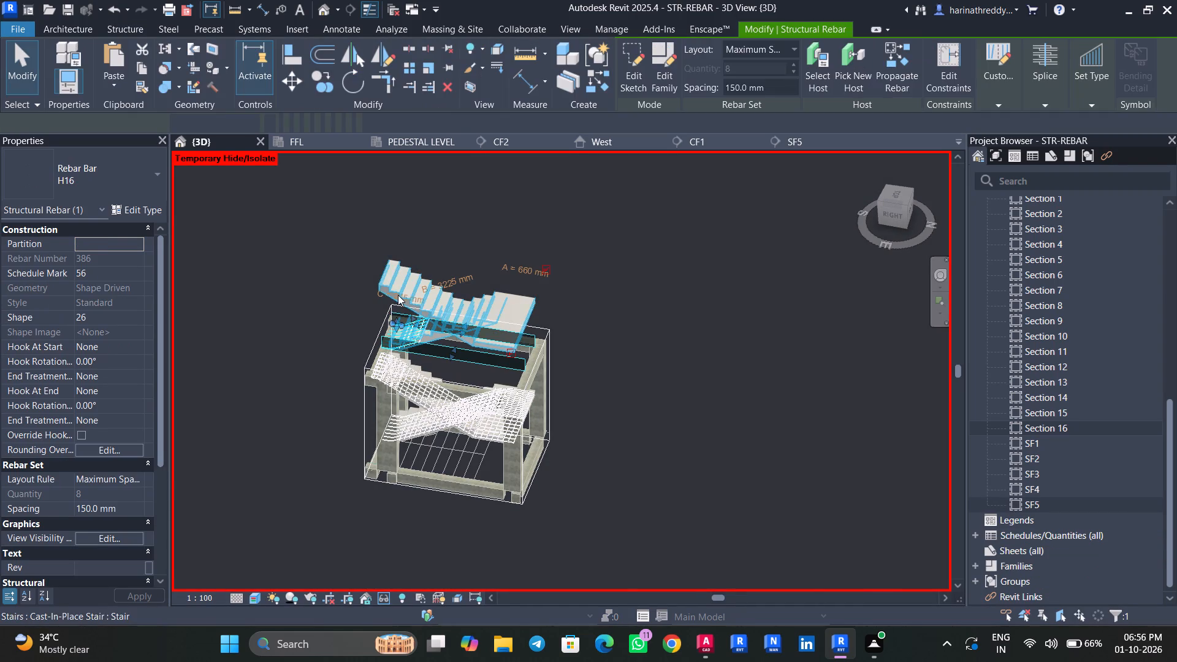
pyautogui.click(403, 294)
pyautogui.scroll(10, 403, 294)
pyautogui.scroll(-4, 403, 294)
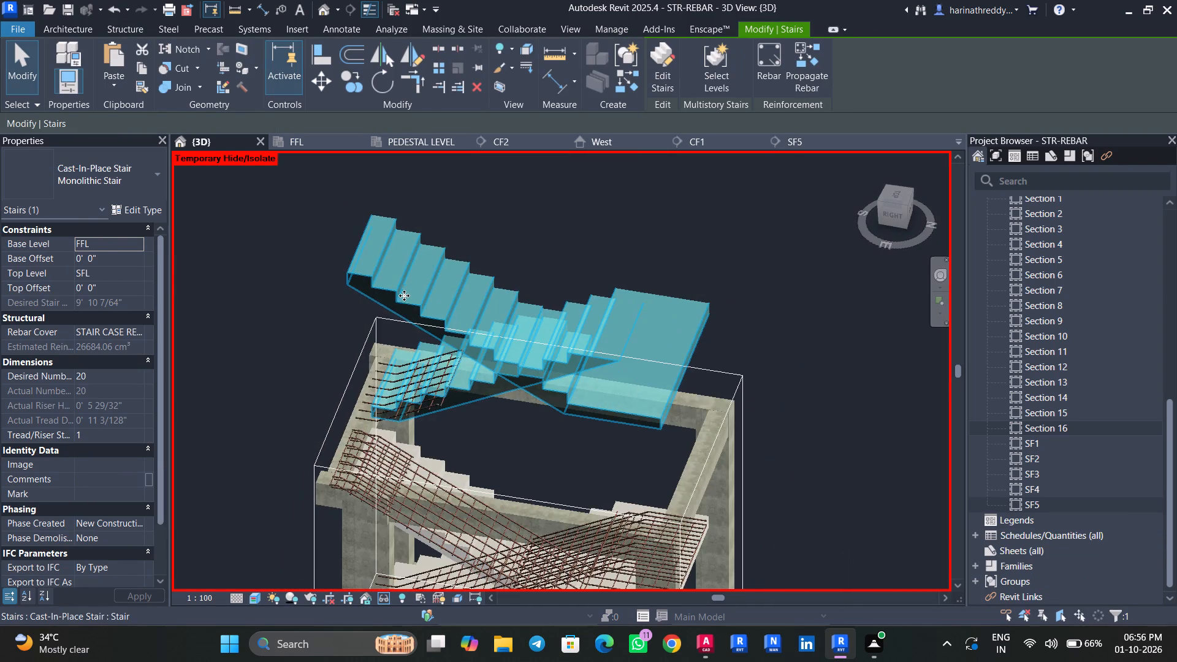
# Delete the pasted cast-in-place stair that runs from FFL to SFL.
pyautogui.keyDown('shift'); pyautogui.moveTo(709, 328); pyautogui.dragTo(823, 236, button='middle'); pyautogui.keyUp('shift')
pyautogui.press('Escape')
pyautogui.press('Escape')
pyautogui.press('Escape')
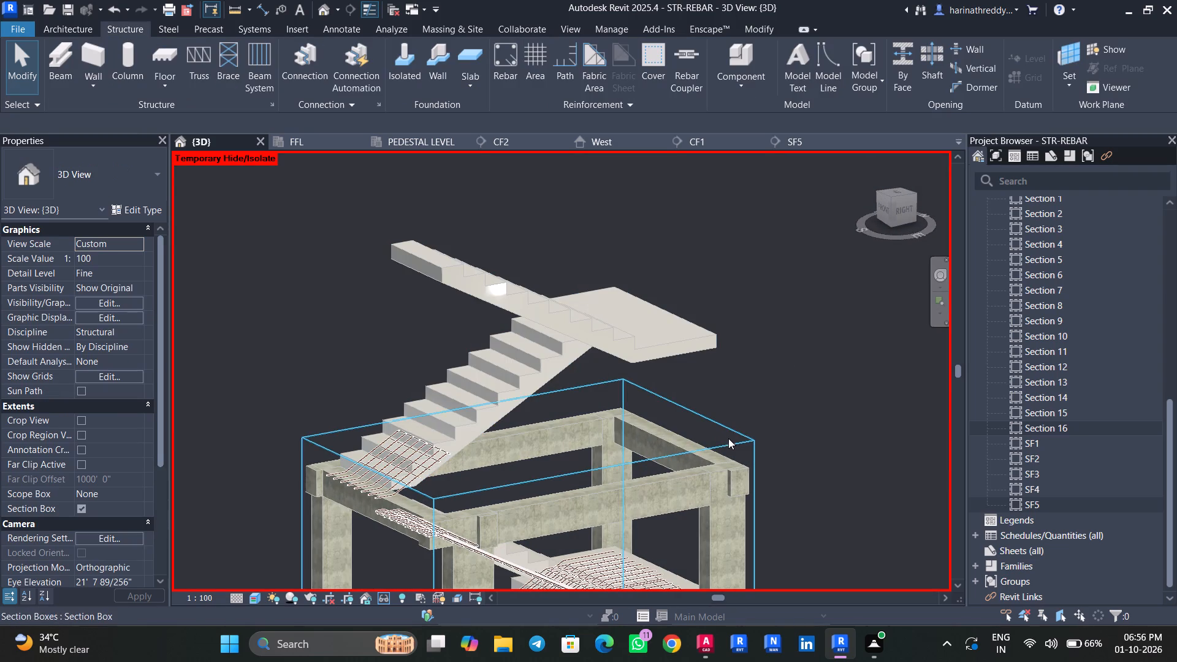
pyautogui.click(606, 341)
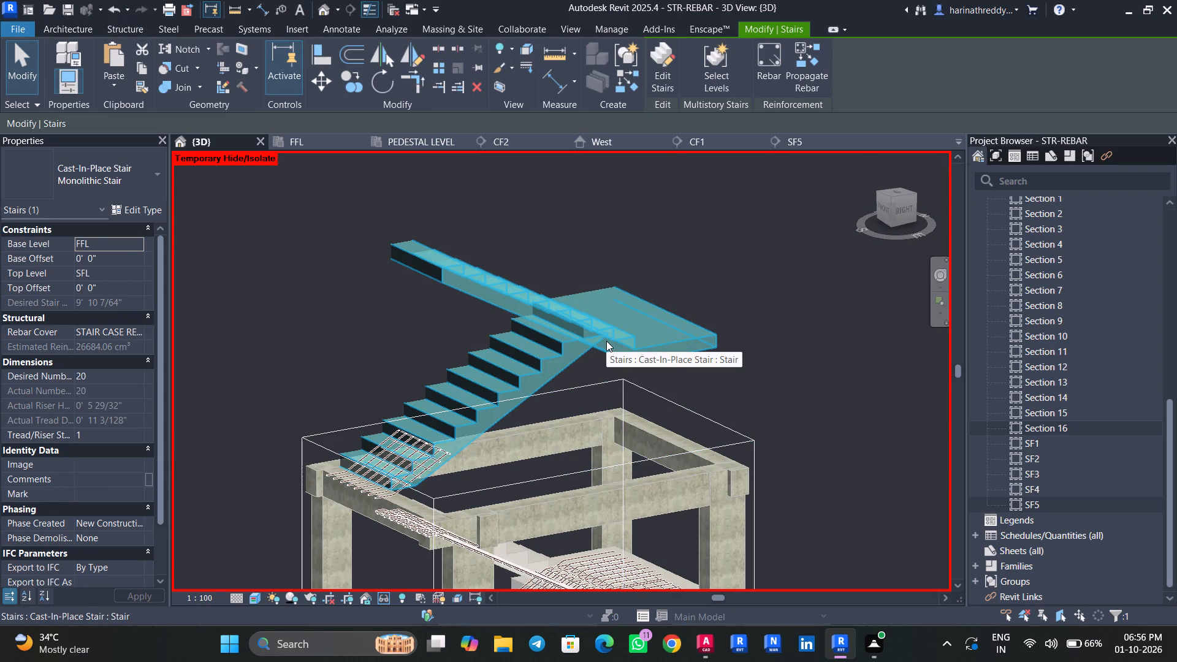
pyautogui.press('Delete')
# Turn off the section box in the {3D} view to show the whole frame and the upper stair.
pyautogui.scroll(-8, 606, 341)
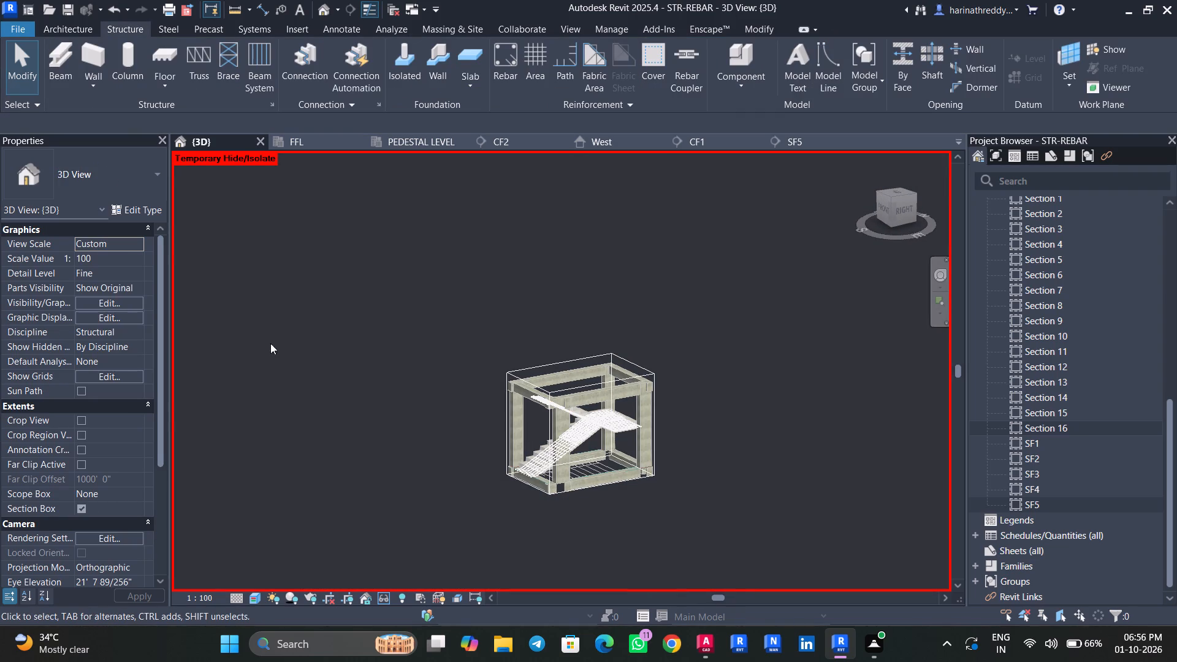
pyautogui.click(82, 509)
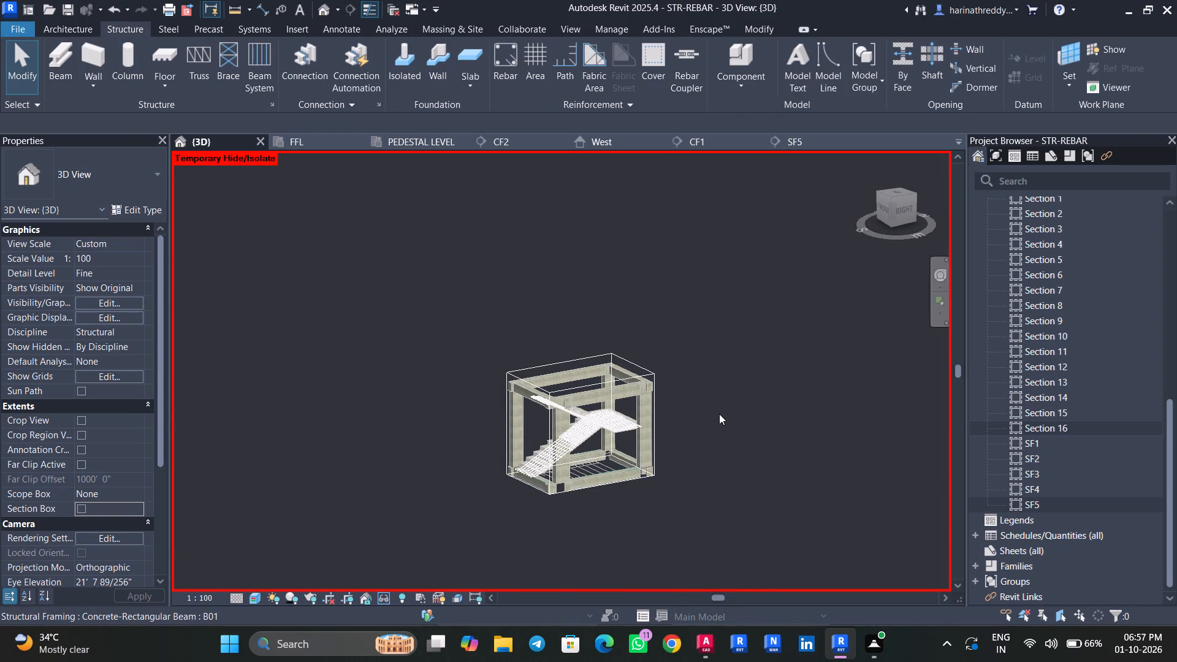
pyautogui.scroll(4, 600, 274)
pyautogui.press('Escape')
pyautogui.press('Escape')
pyautogui.press('Escape')
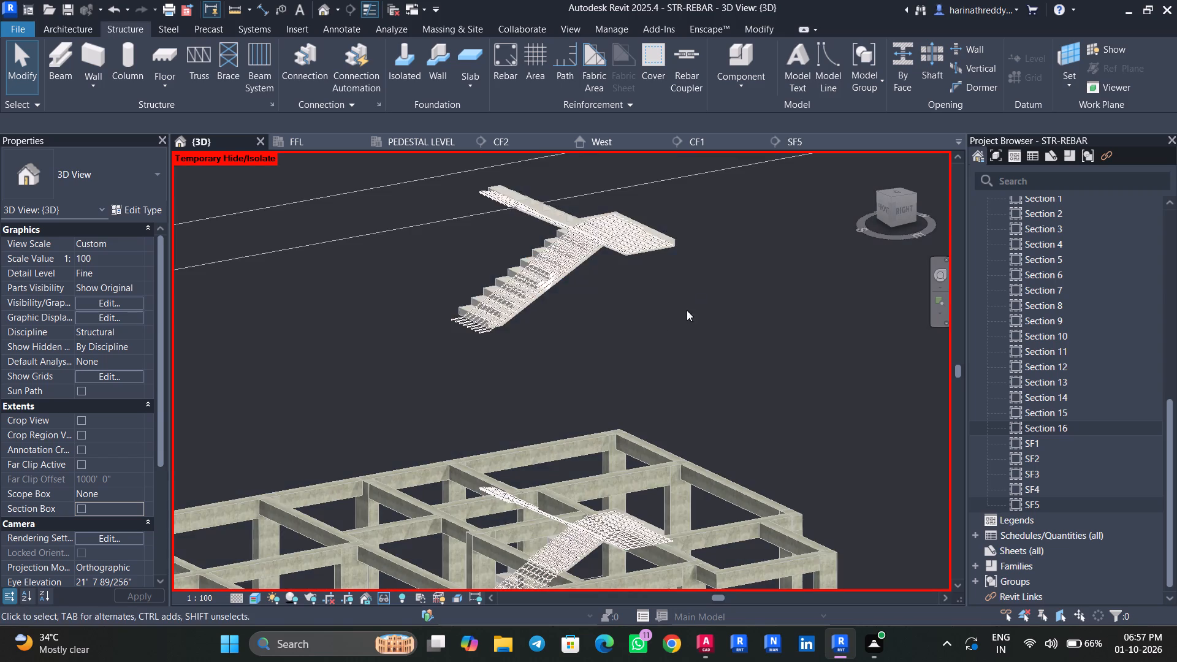
# Examine the SFL stair copy's position above the frame and the reinforcement in its flights and landing.
pyautogui.scroll(-4, 635, 325)
pyautogui.keyDown('shift'); pyautogui.moveTo(791, 341); pyautogui.dragTo(687, 369, button='middle'); pyautogui.keyUp('shift')
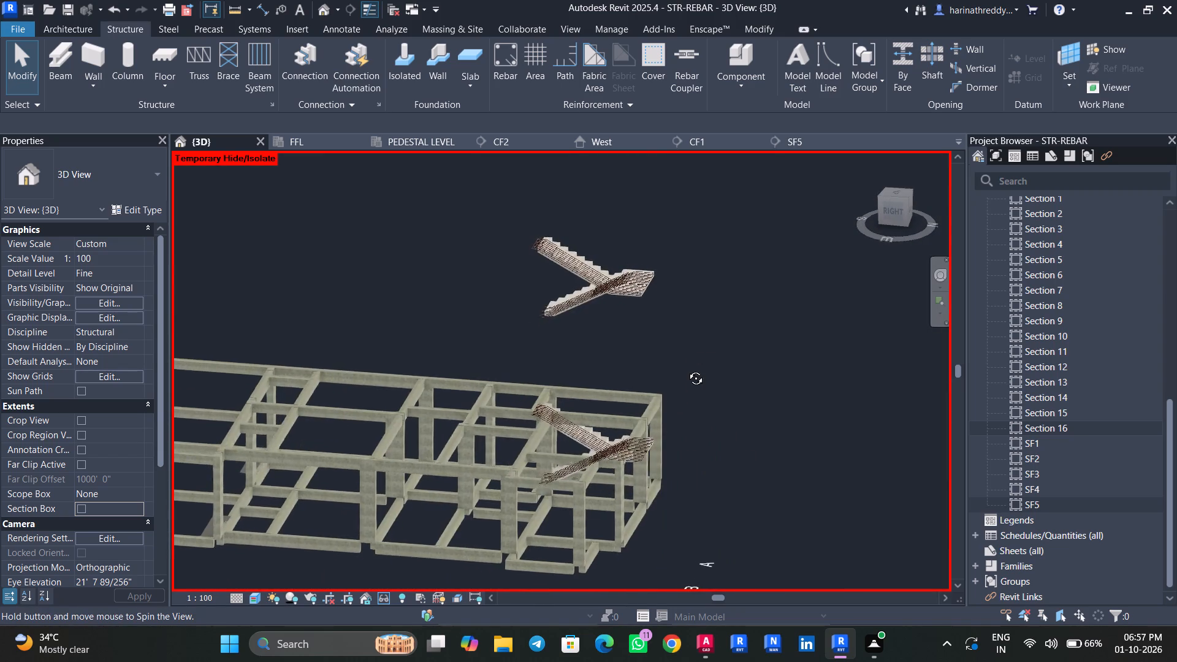
pyautogui.keyDown('shift'); pyautogui.moveTo(687, 369); pyautogui.dragTo(687, 384, button='middle'); pyautogui.keyUp('shift')
pyautogui.scroll(-5, 686, 381)
pyautogui.scroll(1, 686, 381)
pyautogui.scroll(6, 633, 329)
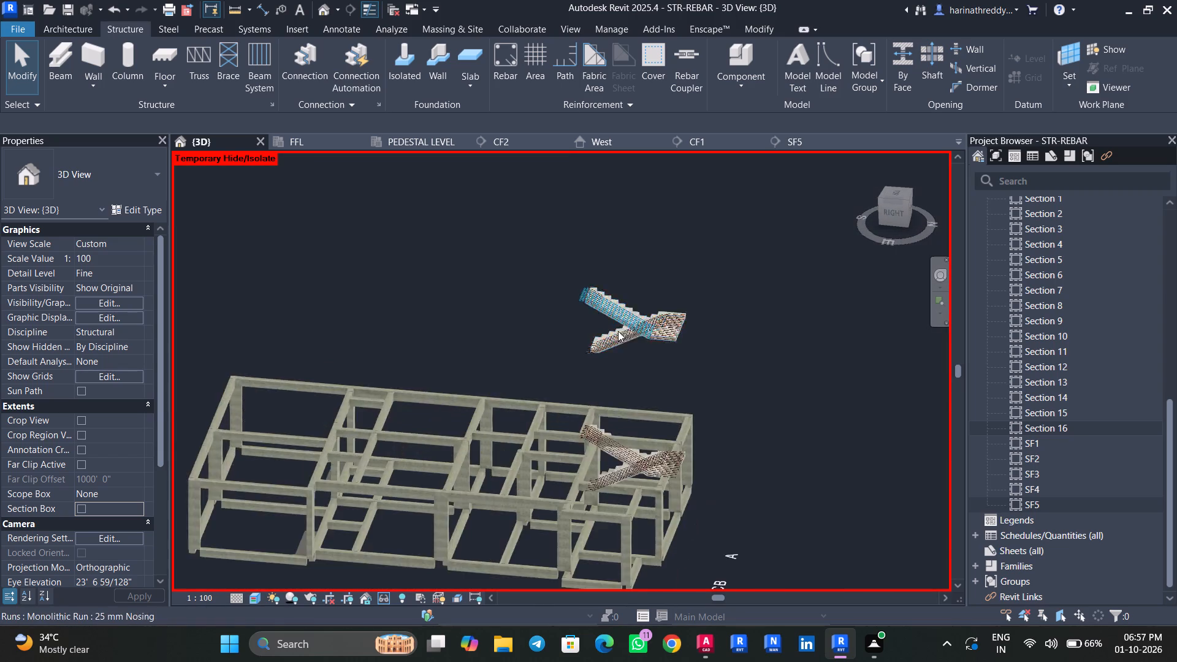
pyautogui.scroll(8, 618, 331)
pyautogui.scroll(-11, 726, 430)
pyautogui.moveTo(793, 463); pyautogui.dragTo(804, 428, button='middle')
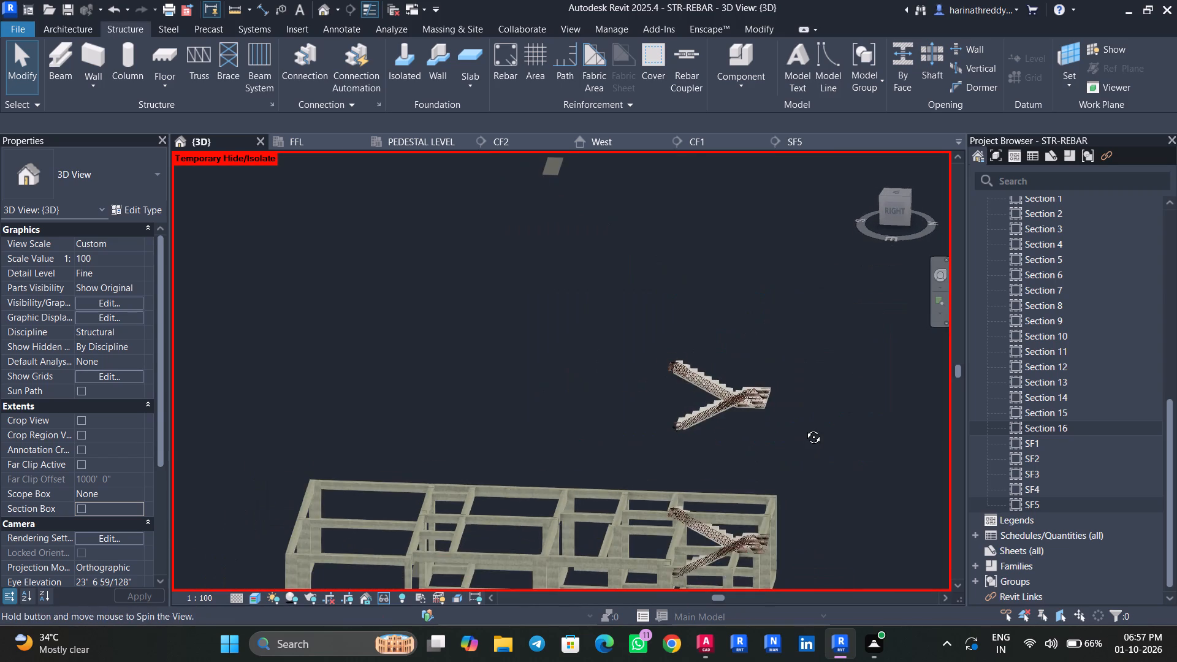
pyautogui.moveTo(804, 428); pyautogui.dragTo(804, 425, button='middle')
pyautogui.scroll(14, 760, 411)
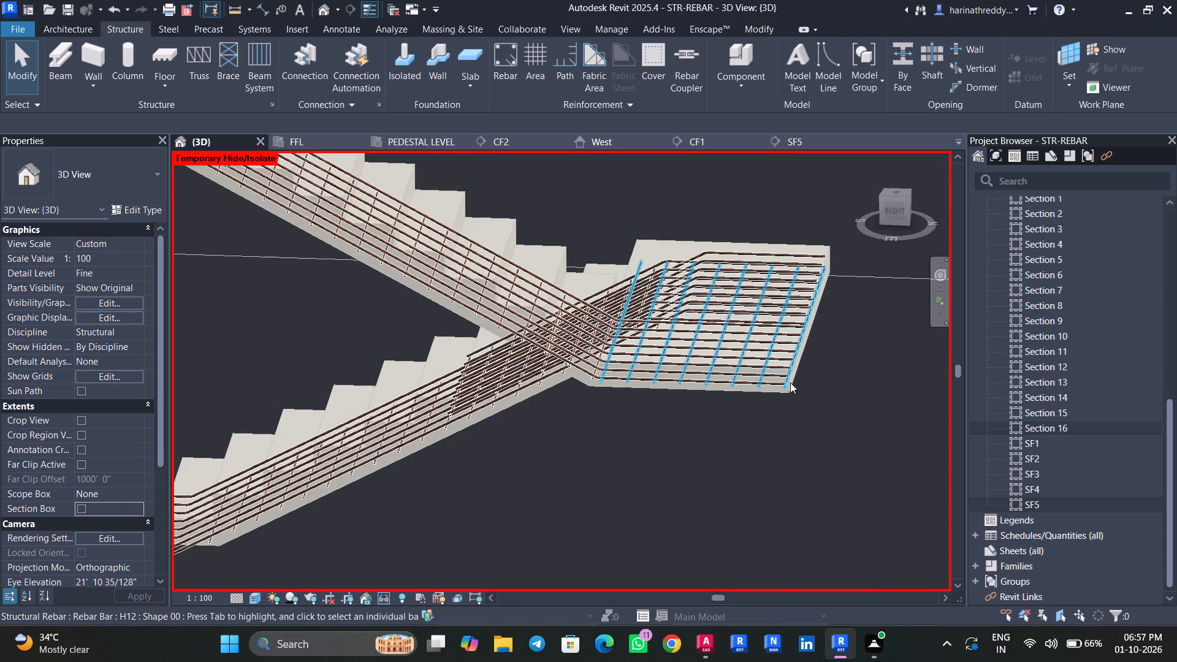
pyautogui.scroll(3, 788, 392)
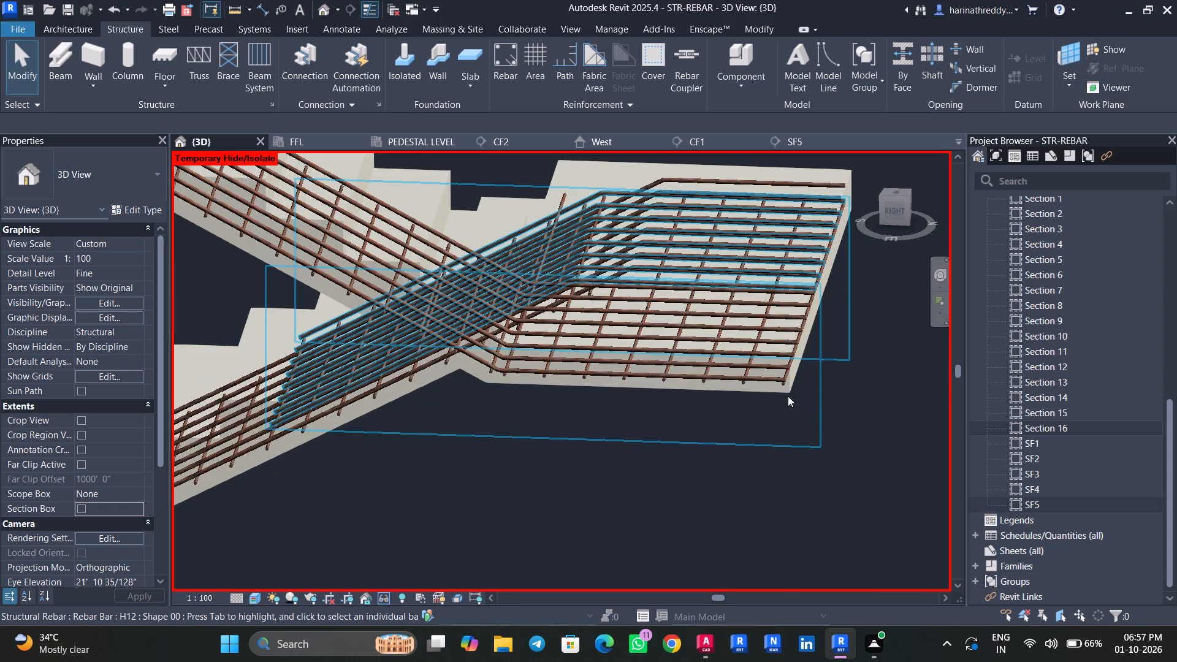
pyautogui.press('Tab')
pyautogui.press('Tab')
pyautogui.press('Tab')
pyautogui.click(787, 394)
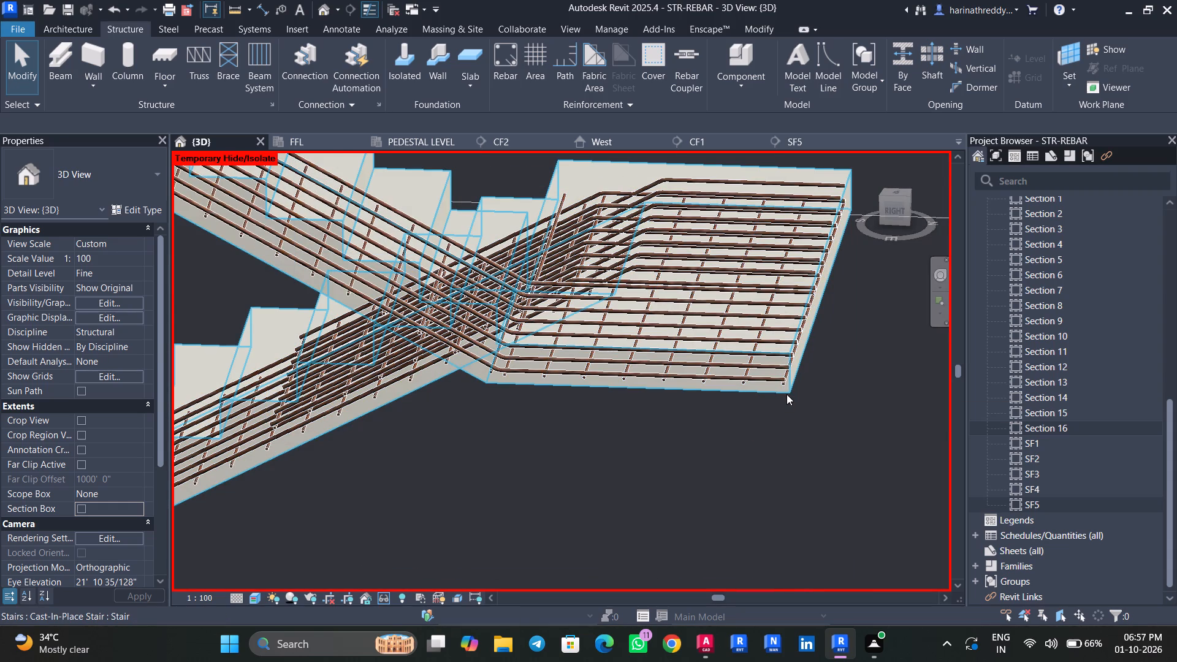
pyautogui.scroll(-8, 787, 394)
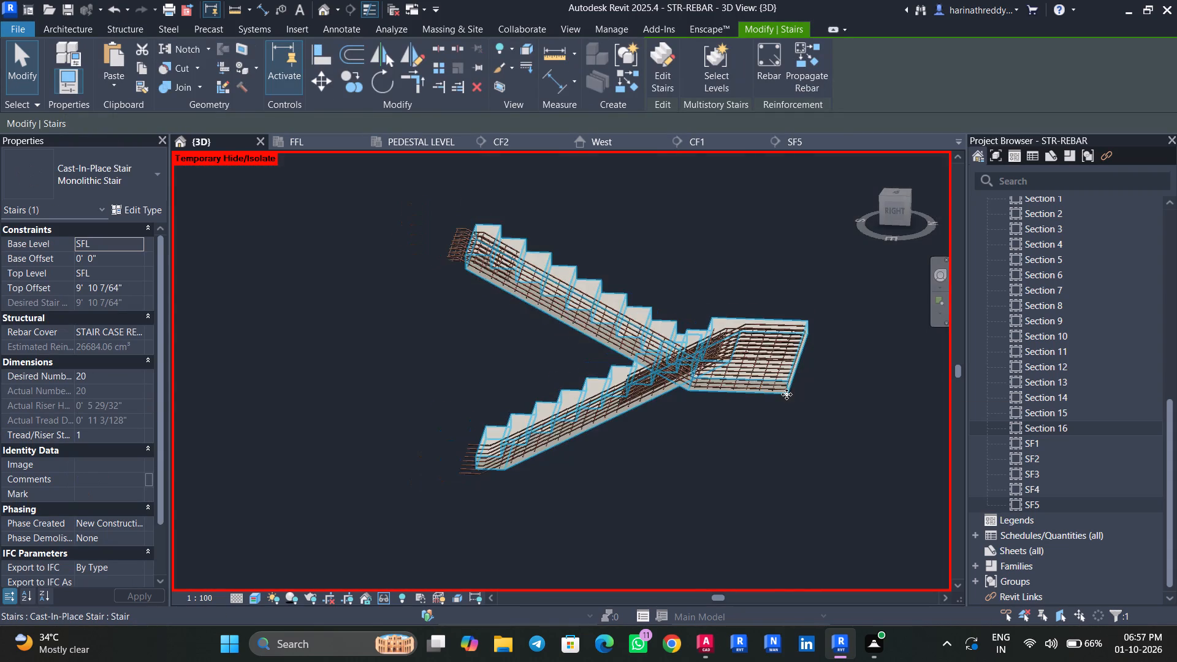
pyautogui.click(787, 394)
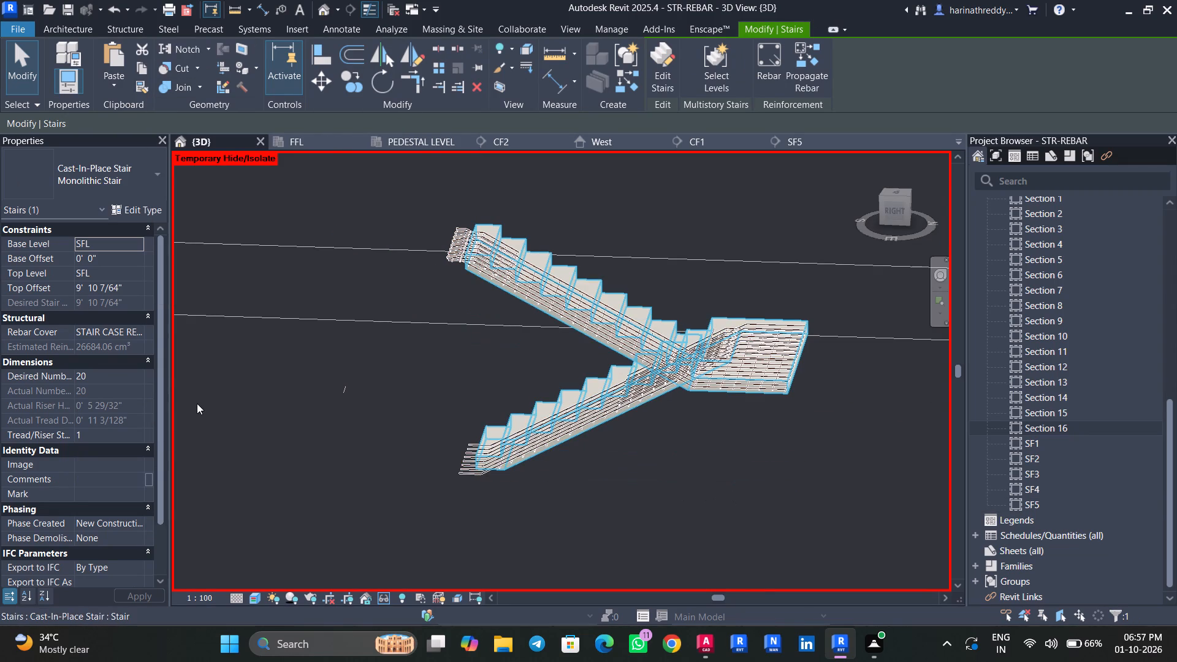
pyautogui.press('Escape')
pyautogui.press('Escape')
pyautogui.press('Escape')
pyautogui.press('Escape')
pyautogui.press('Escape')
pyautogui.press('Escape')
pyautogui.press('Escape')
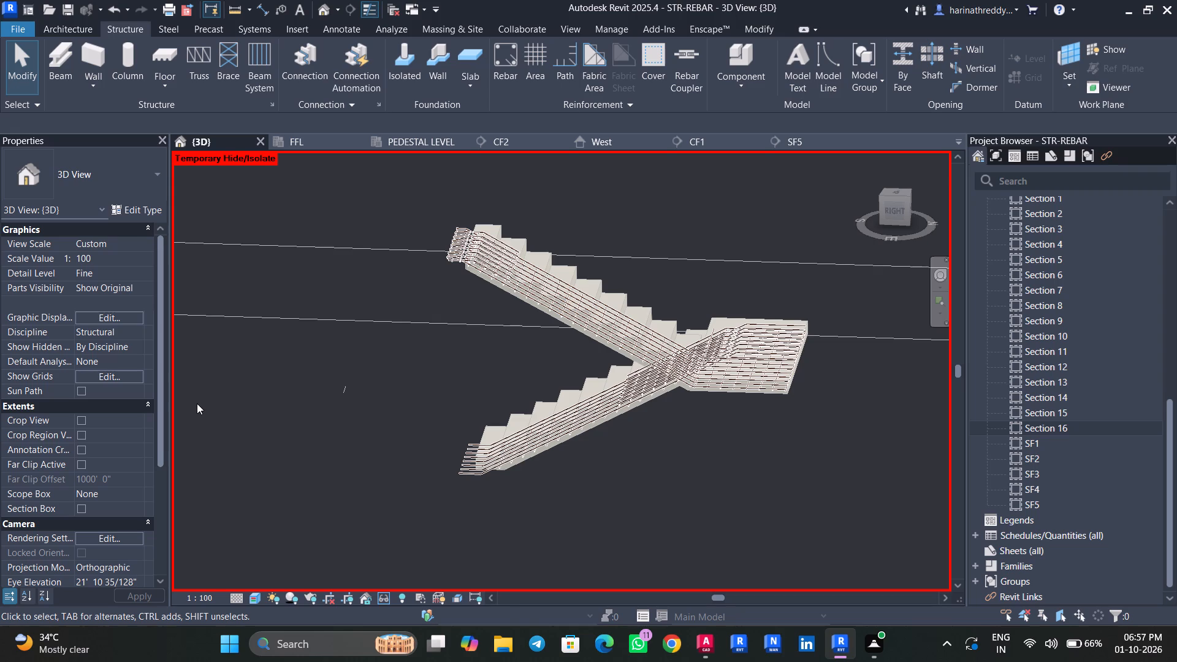
# Examine the upper stair copy from the right side, checking the bars in its flights and landing.
pyautogui.click(895, 213)
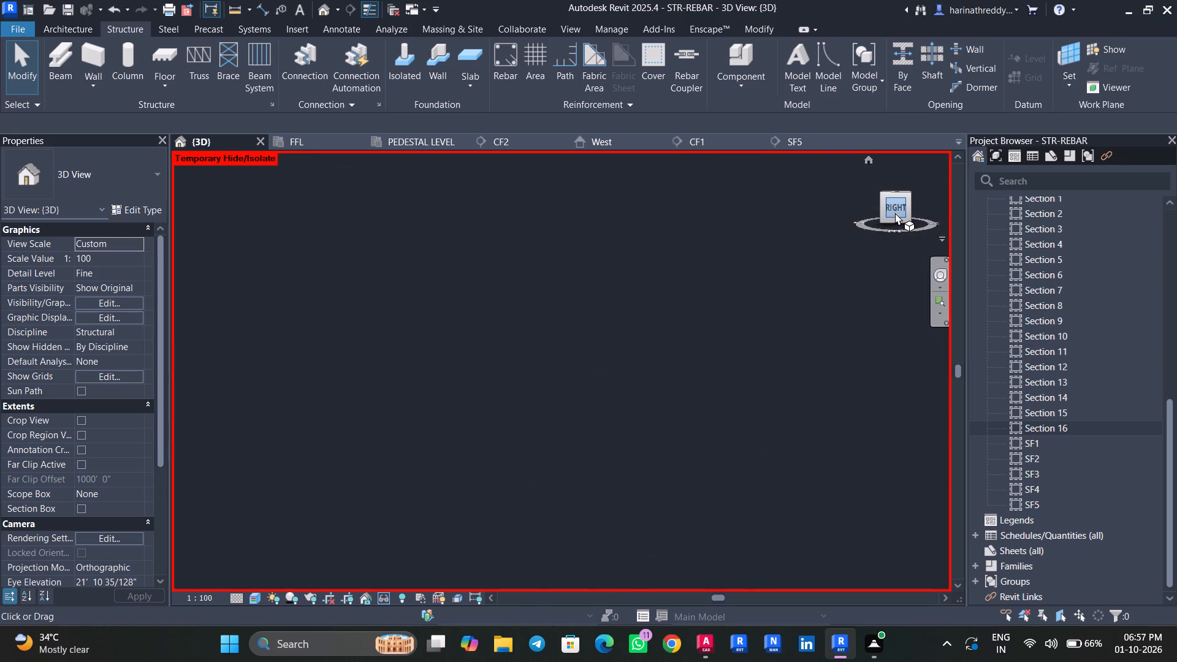
pyautogui.scroll(2, 664, 355)
pyautogui.scroll(-1, 662, 354)
pyautogui.scroll(4, 659, 354)
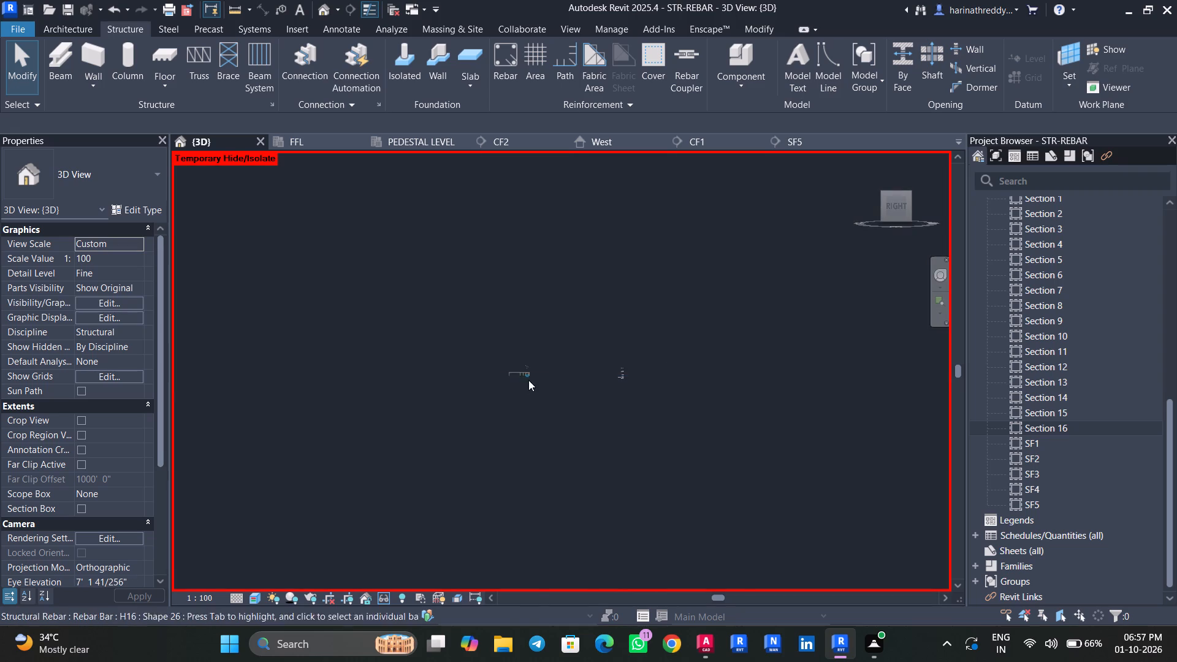
pyautogui.scroll(3, 528, 380)
pyautogui.scroll(-1, 520, 370)
pyautogui.scroll(20, 520, 370)
pyautogui.scroll(4, 520, 370)
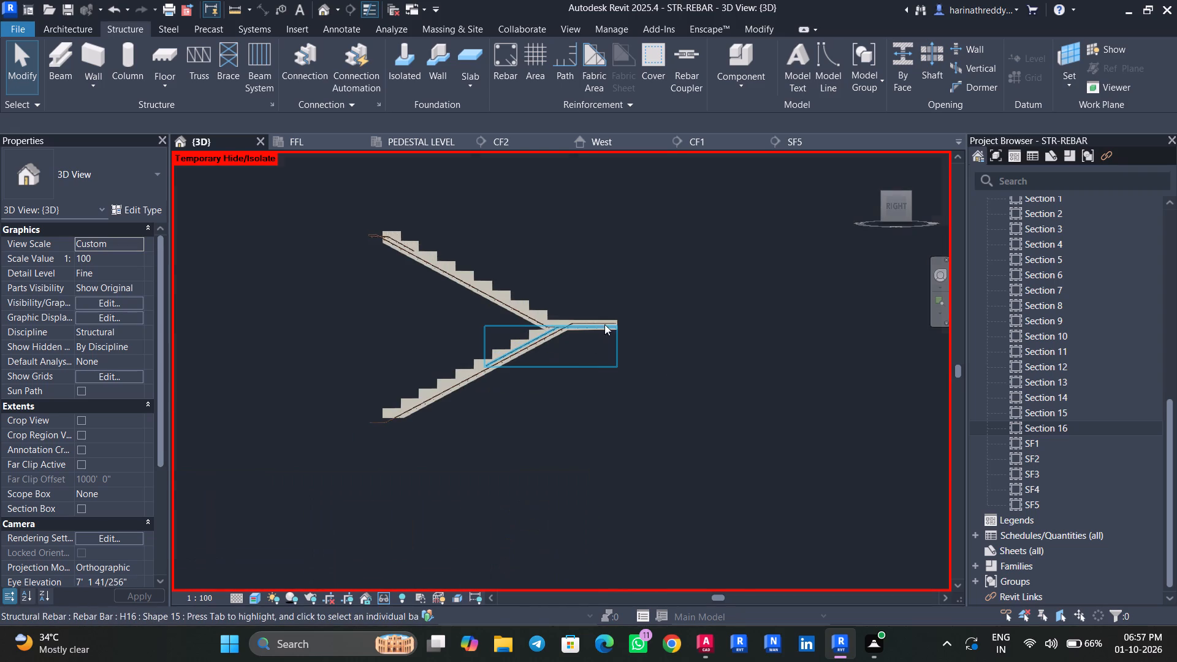
pyautogui.scroll(4, 615, 322)
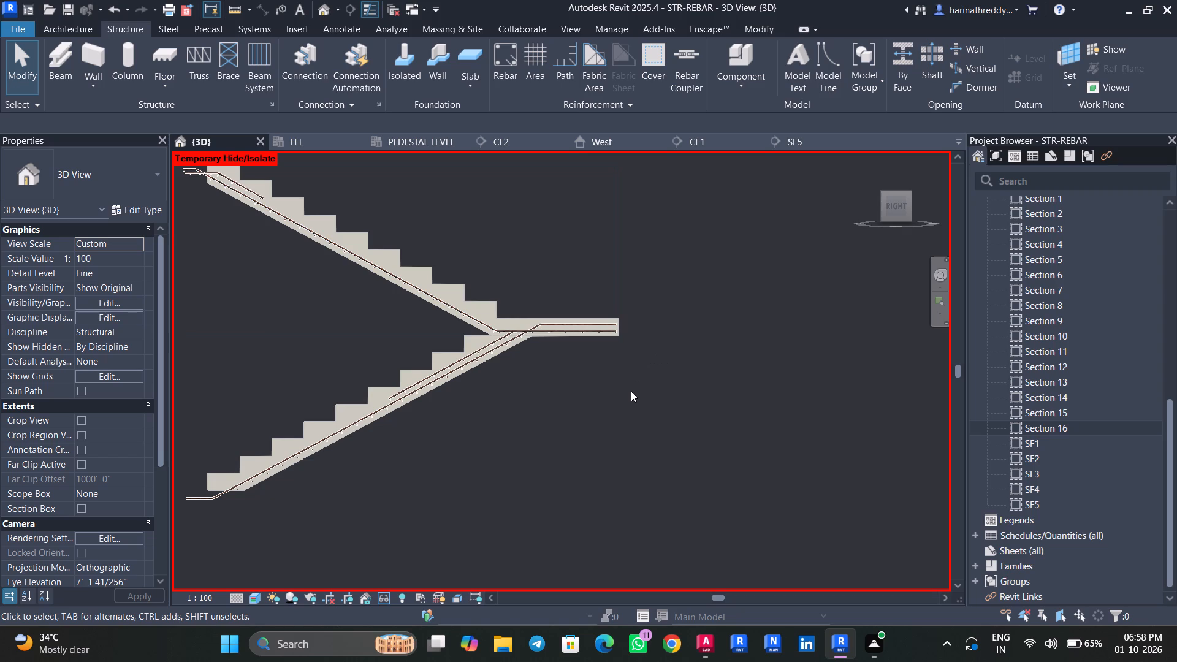
pyautogui.scroll(5, 485, 301)
pyautogui.moveTo(521, 270); pyautogui.dragTo(612, 298, button='middle')
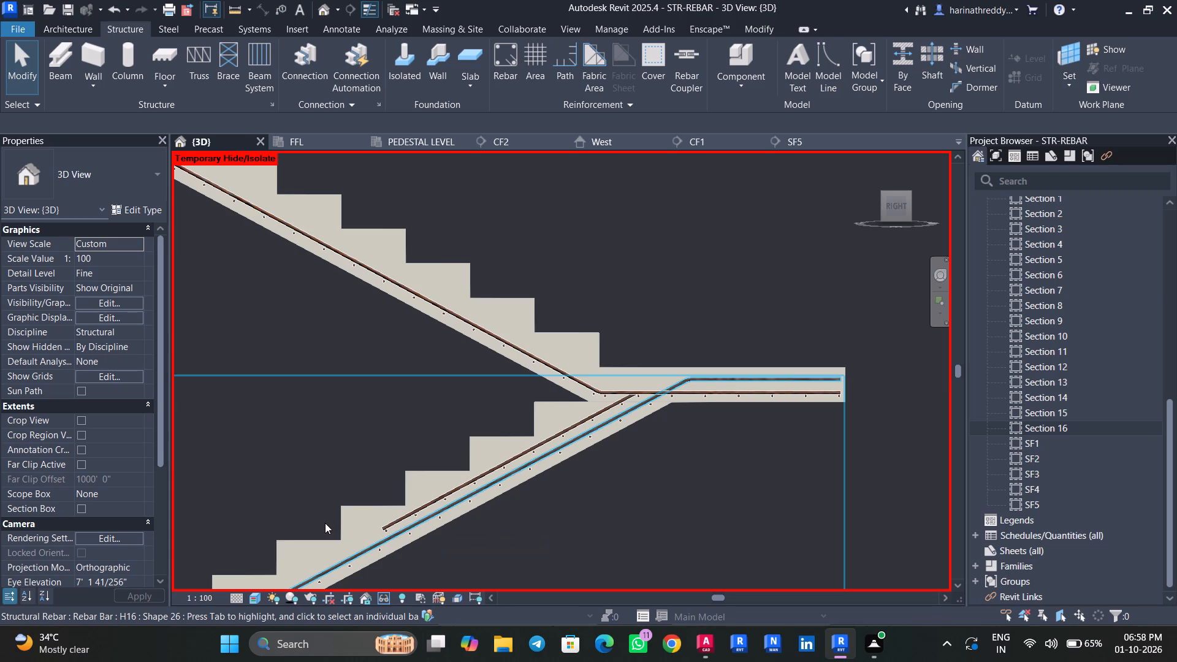
pyautogui.press('Escape')
pyautogui.press('Escape')
pyautogui.press('Escape')
pyautogui.press('Escape')
pyautogui.scroll(-5, 703, 311)
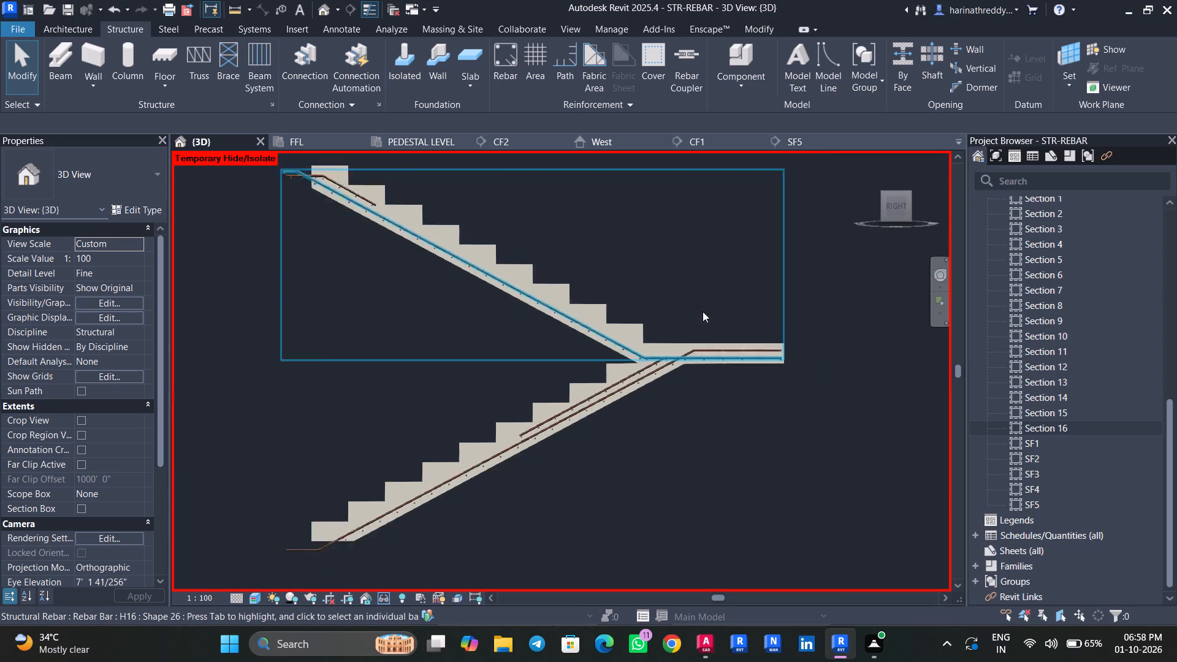
# Copy the upper stair with its rebar, filtering out TYPICAL FLOOR DETAILS.dwg, and paste it aligned to level FFL.
pyautogui.keyDown('shift'); pyautogui.moveTo(823, 416); pyautogui.dragTo(800, 536, button='middle'); pyautogui.keyUp('shift')
pyautogui.scroll(-14, 768, 455)
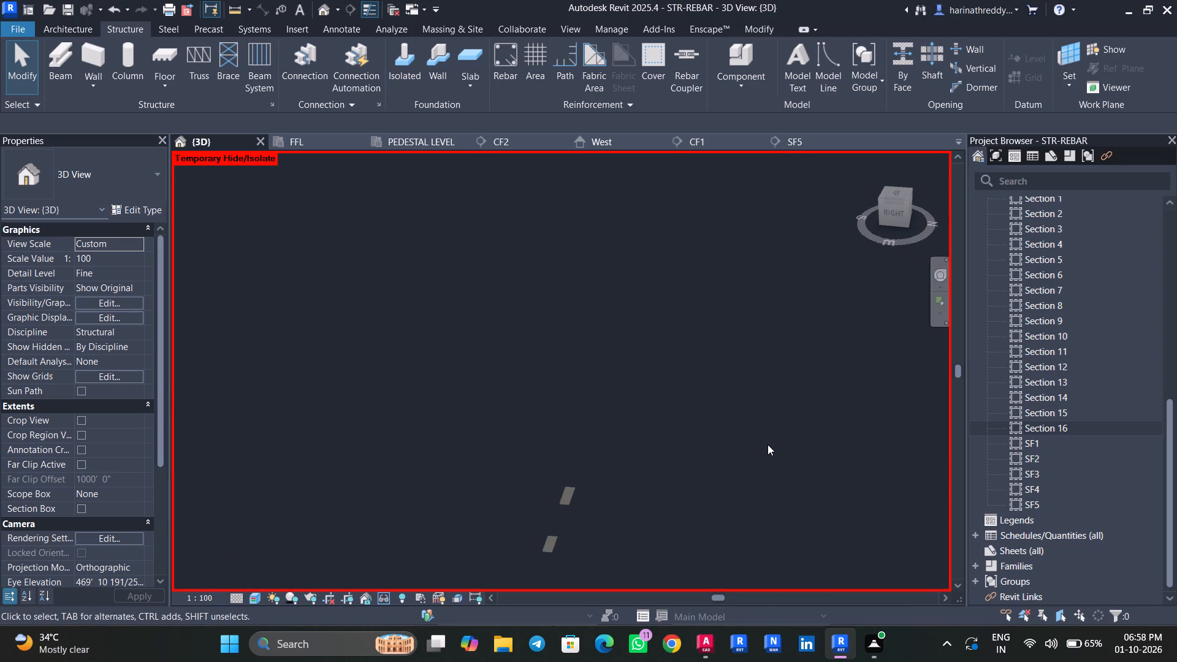
pyautogui.keyDown('shift'); pyautogui.moveTo(628, 501); pyautogui.dragTo(691, 453, button='middle'); pyautogui.keyUp('shift')
pyautogui.keyDown('shift'); pyautogui.scroll(1, 691, 453); pyautogui.keyUp('shift')
pyautogui.scroll(-8, 680, 464)
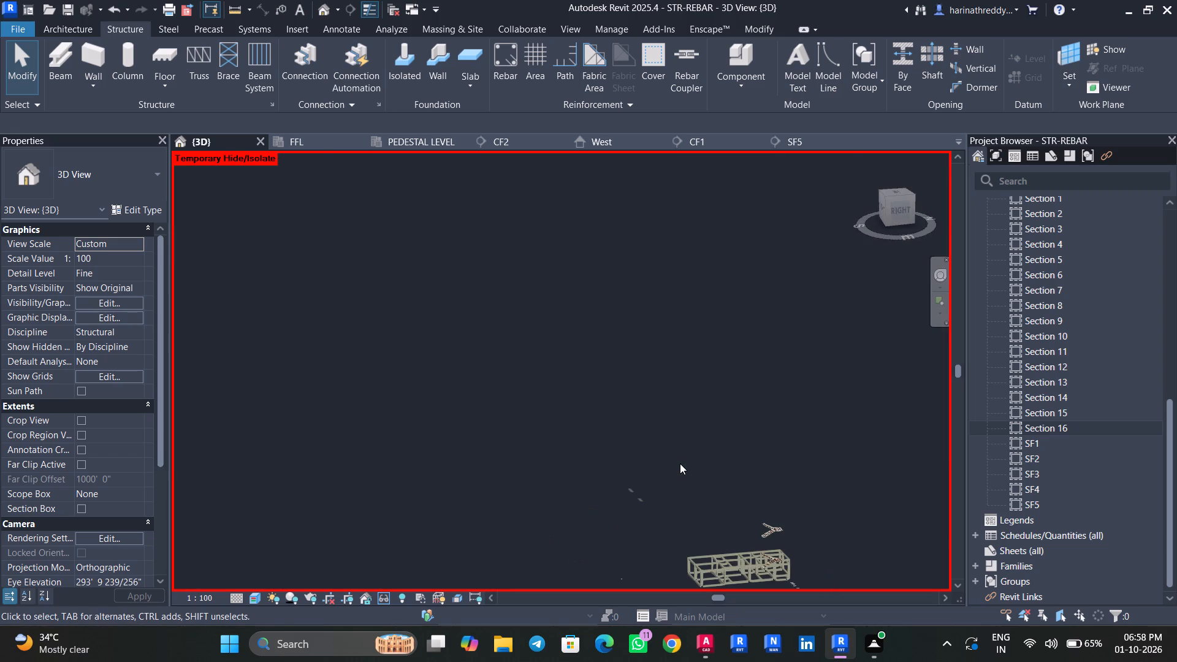
pyautogui.moveTo(794, 522); pyautogui.dragTo(811, 463, button='middle')
pyautogui.scroll(10, 805, 468)
pyautogui.press('Escape')
pyautogui.moveTo(810, 523); pyautogui.dragTo(810, 522)
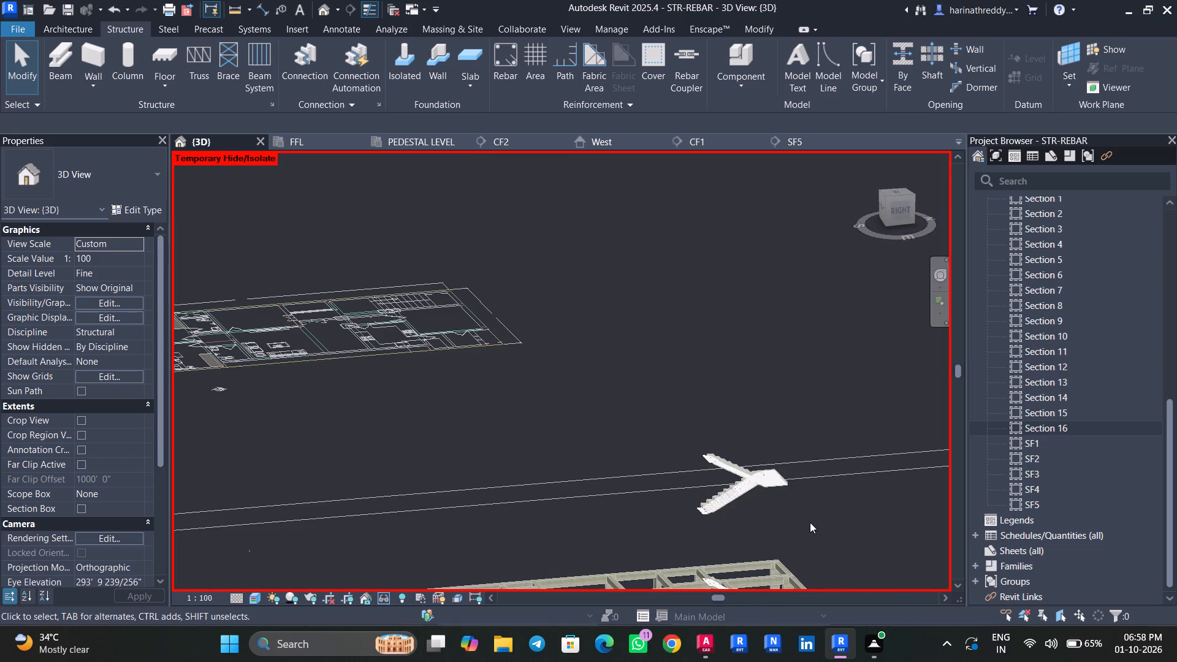
pyautogui.moveTo(810, 522); pyautogui.dragTo(681, 447)
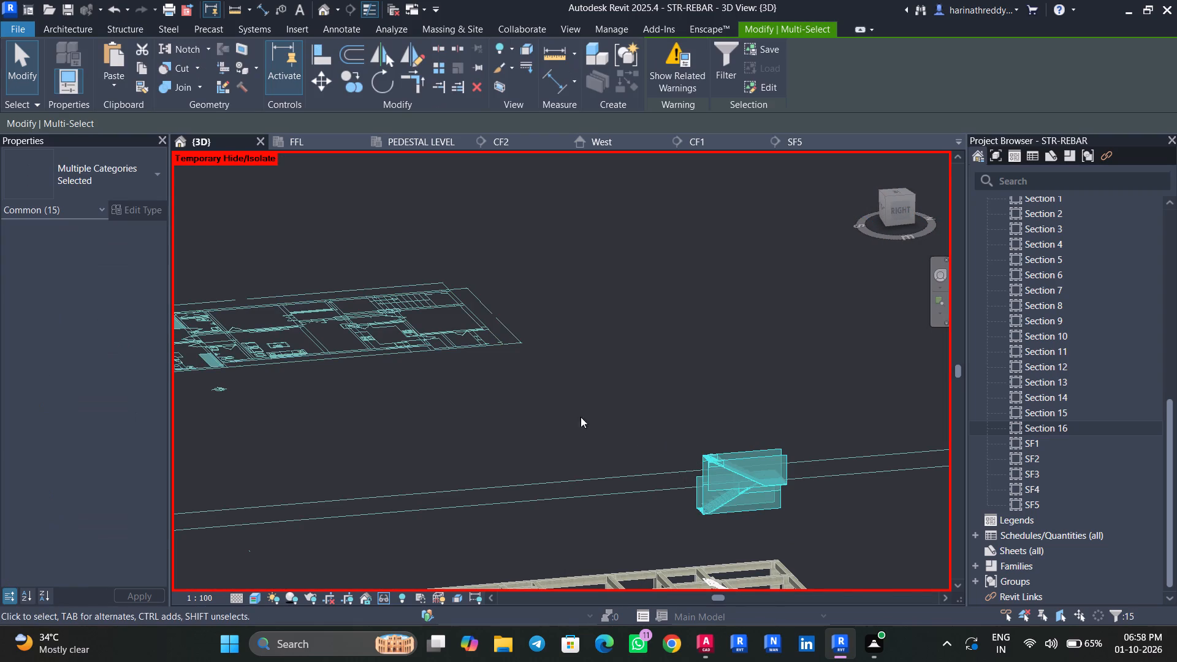
pyautogui.keyDown('shift'); pyautogui.moveTo(636, 416); pyautogui.dragTo(643, 432, button='middle'); pyautogui.keyUp('shift')
pyautogui.click(74, 214)
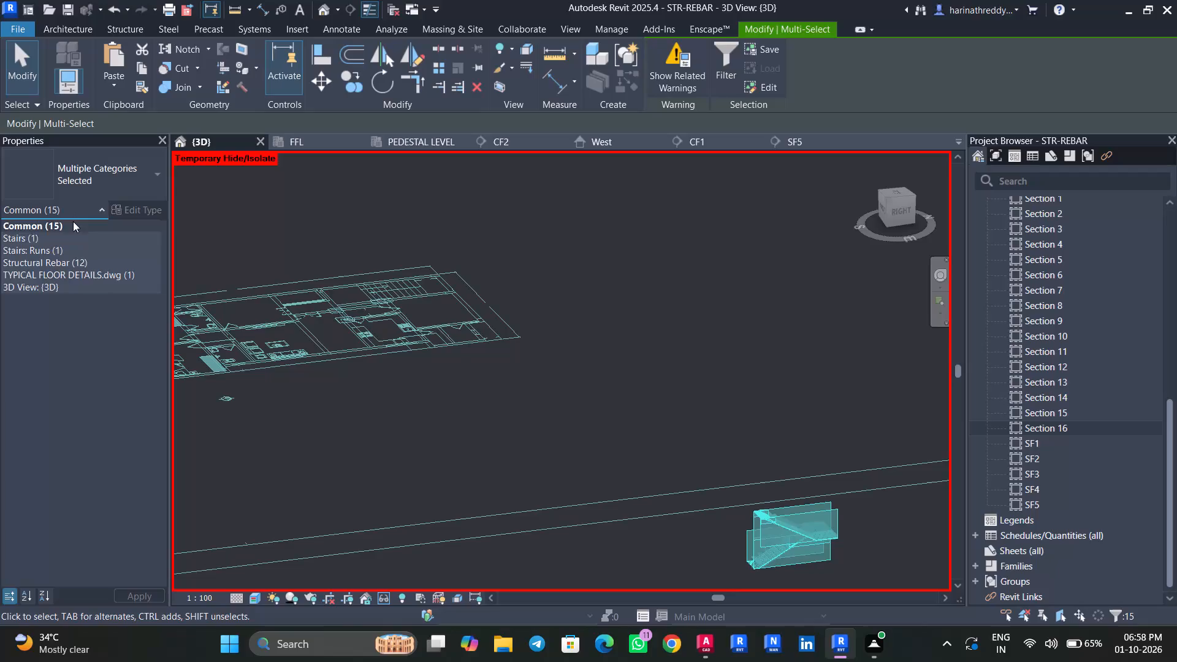
pyautogui.click(720, 74)
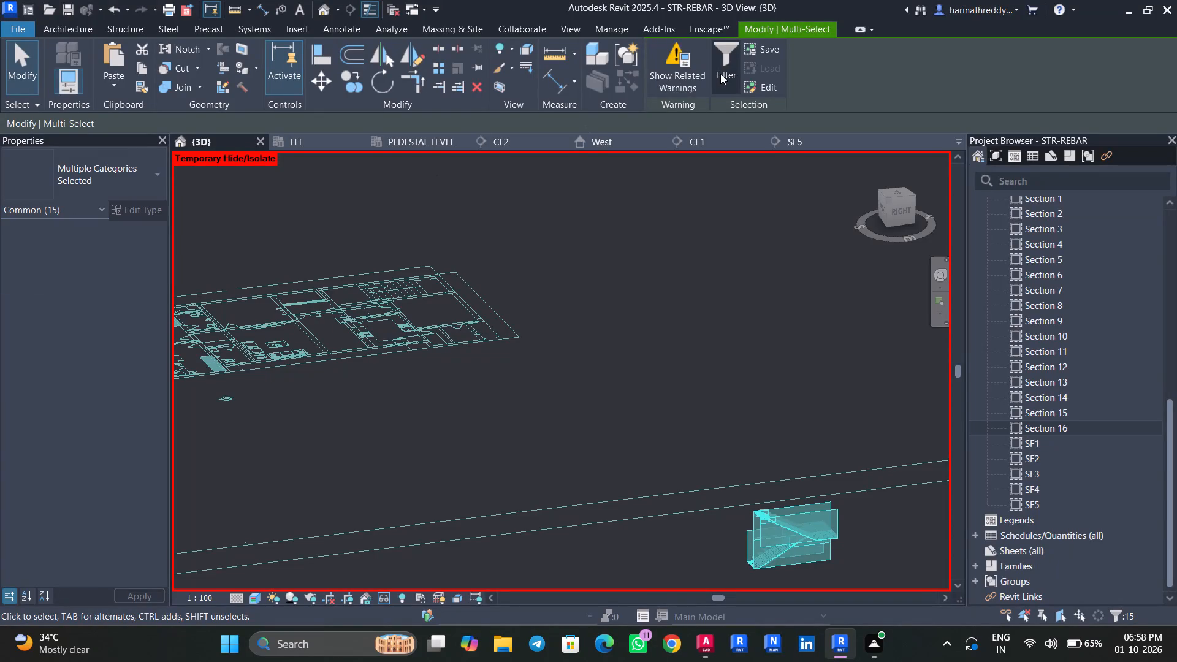
pyautogui.click(720, 74)
pyautogui.click(454, 260)
pyautogui.click(458, 256)
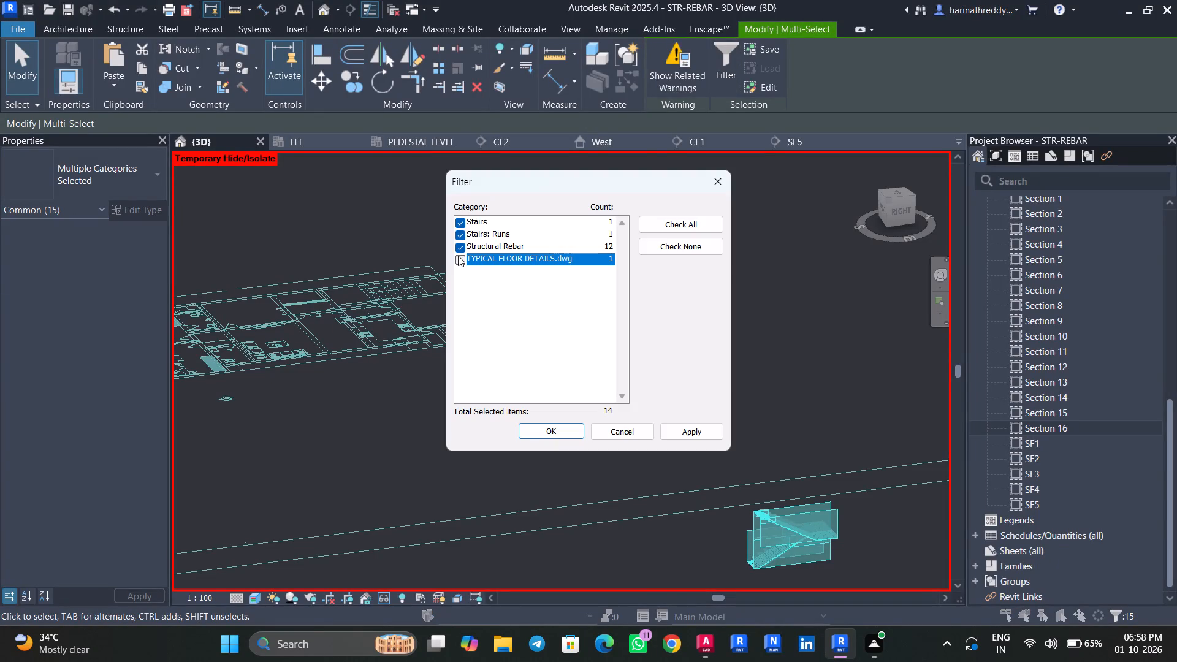
pyautogui.click(698, 422)
pyautogui.click(558, 433)
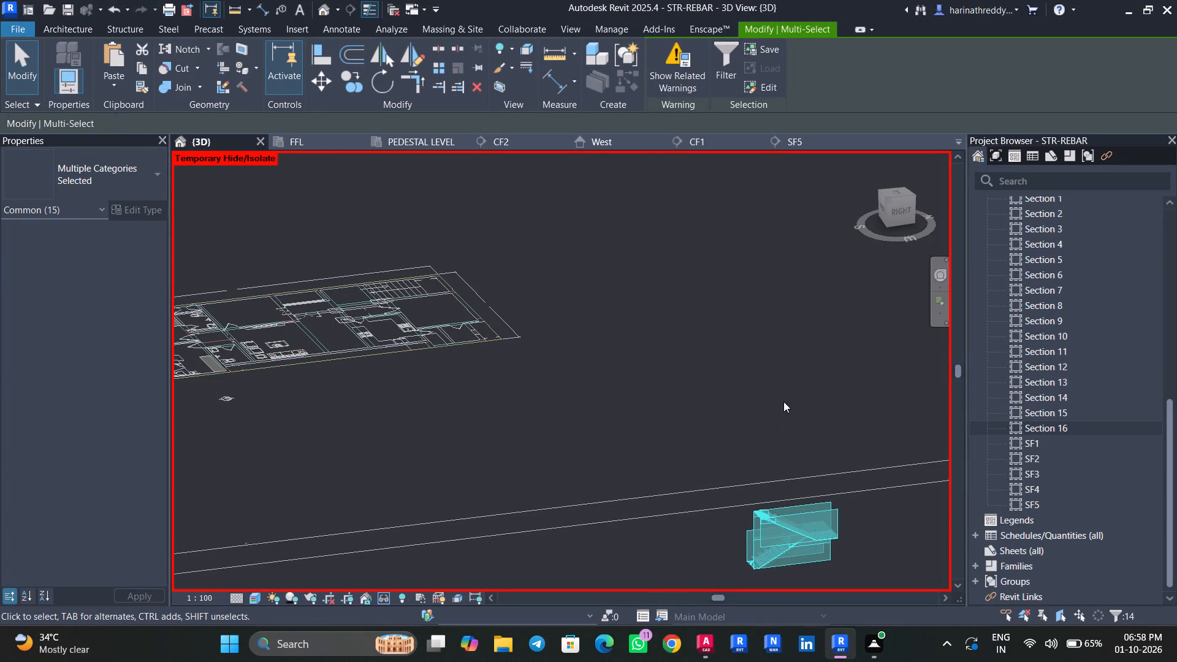
pyautogui.scroll(7, 853, 521)
pyautogui.keyDown('shift'); pyautogui.moveTo(864, 527); pyautogui.dragTo(837, 527, button='middle'); pyautogui.keyUp('shift')
pyautogui.keyDown('shift'); pyautogui.scroll(1, 837, 527); pyautogui.keyUp('shift')
pyautogui.click(733, 75)
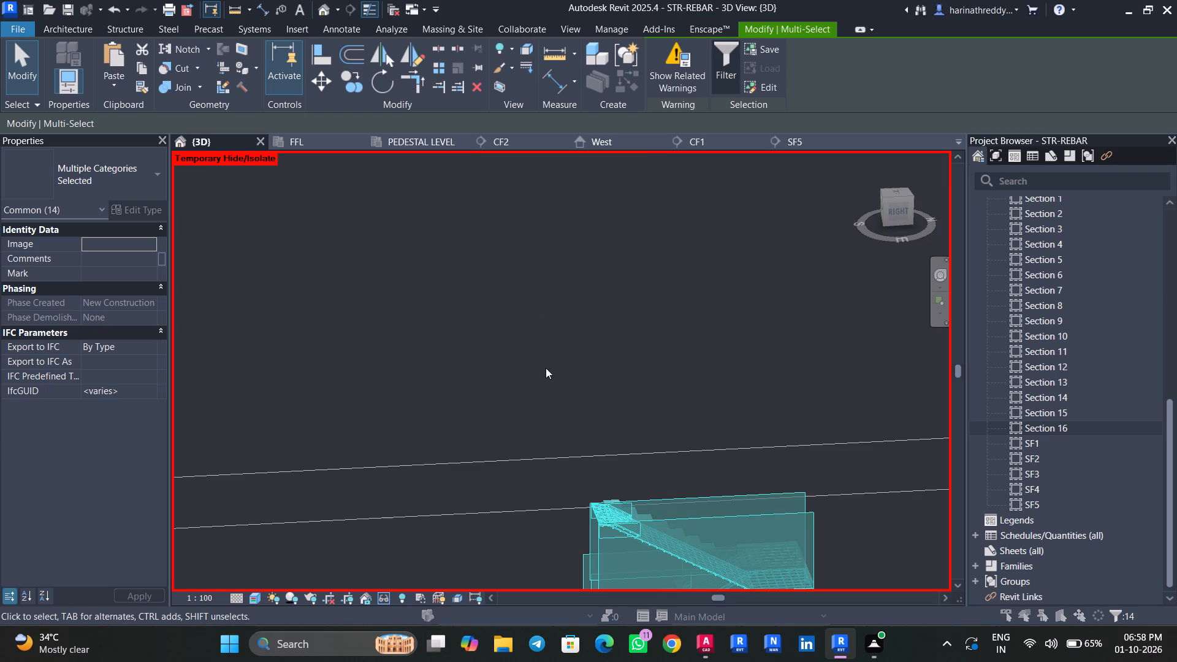
pyautogui.click(551, 431)
pyautogui.click(142, 72)
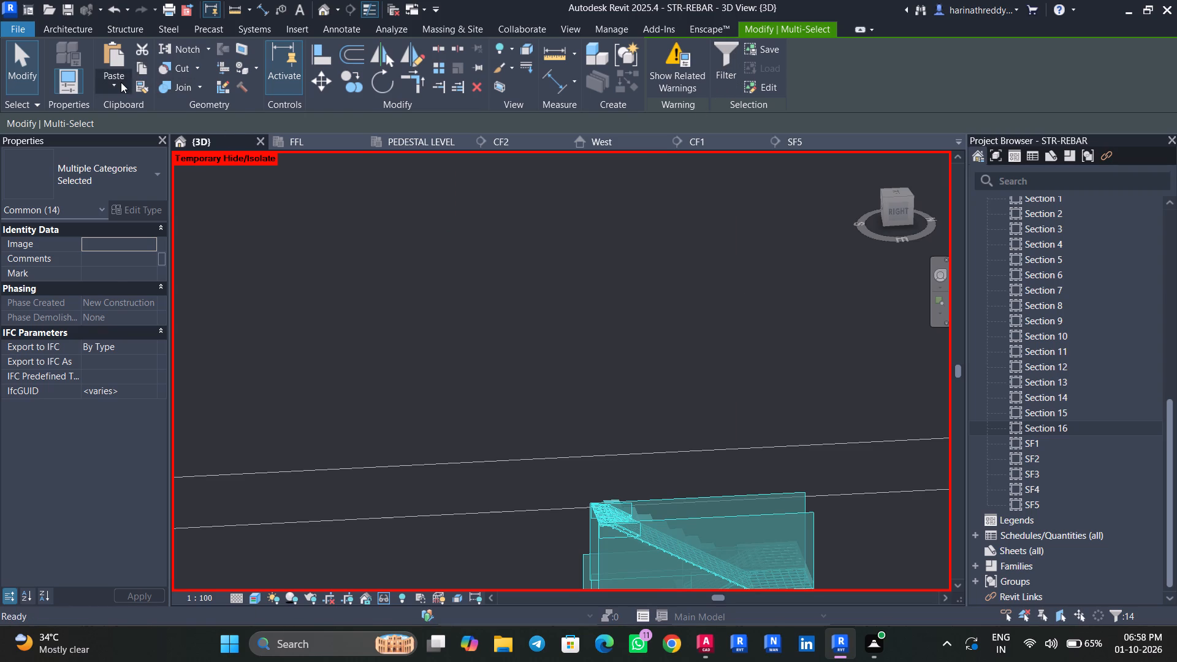
pyautogui.click(121, 82)
pyautogui.click(137, 138)
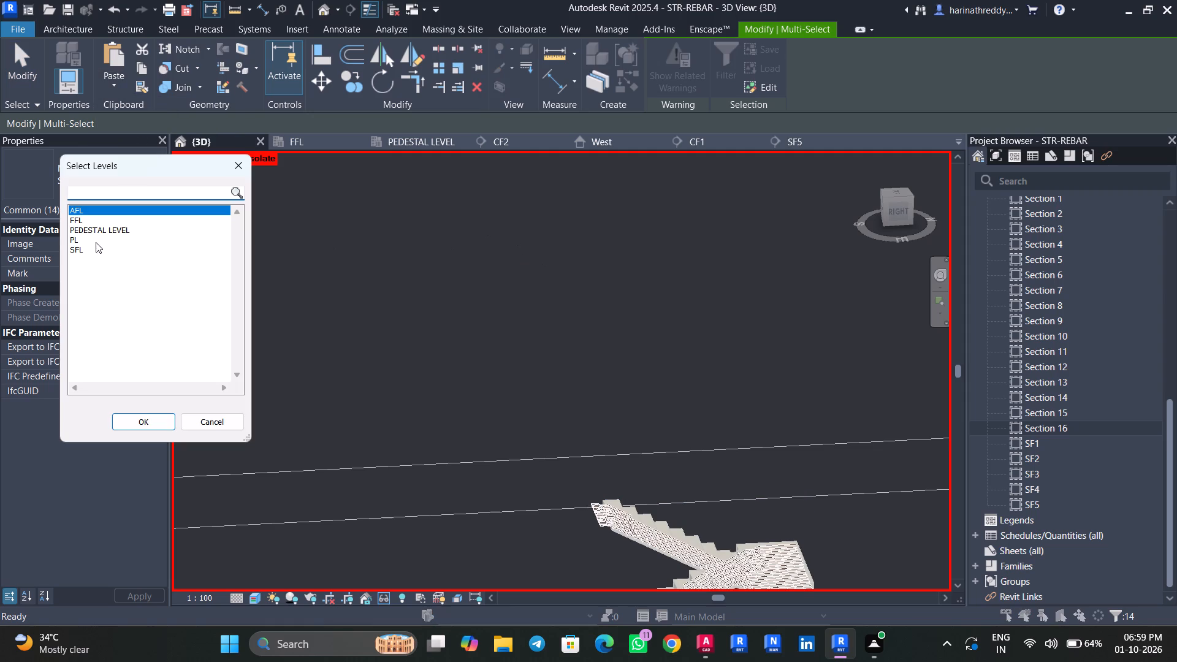
pyautogui.click(81, 221)
pyautogui.click(164, 430)
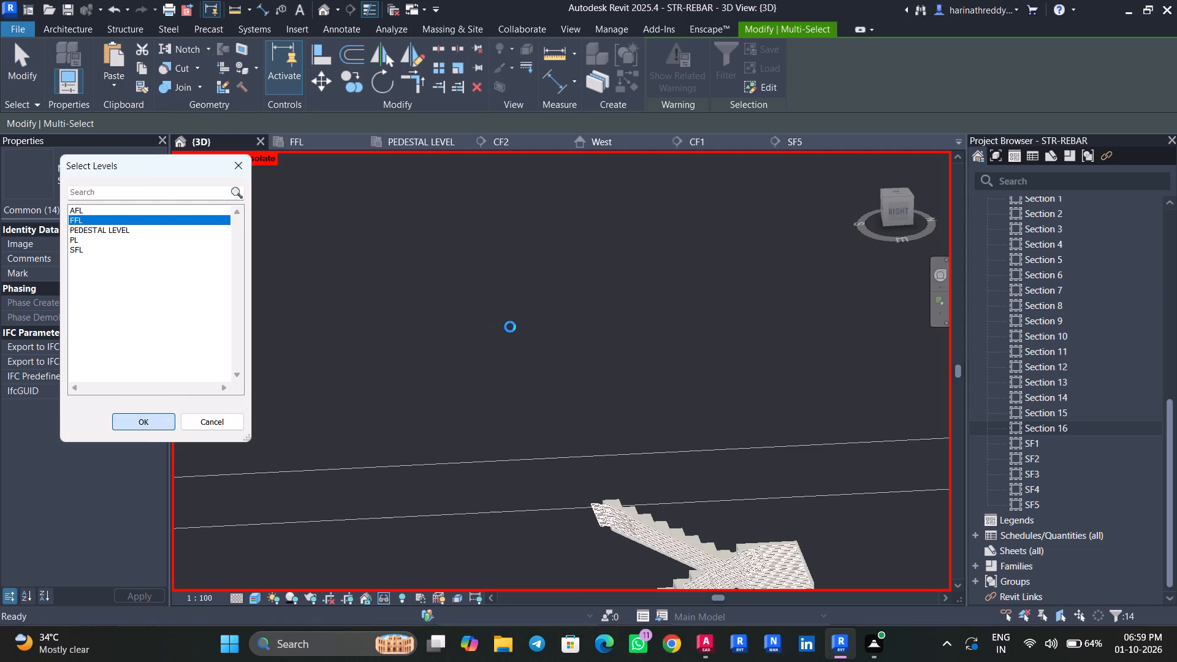
pyautogui.moveTo(592, 329); pyautogui.dragTo(460, 131, button='middle')
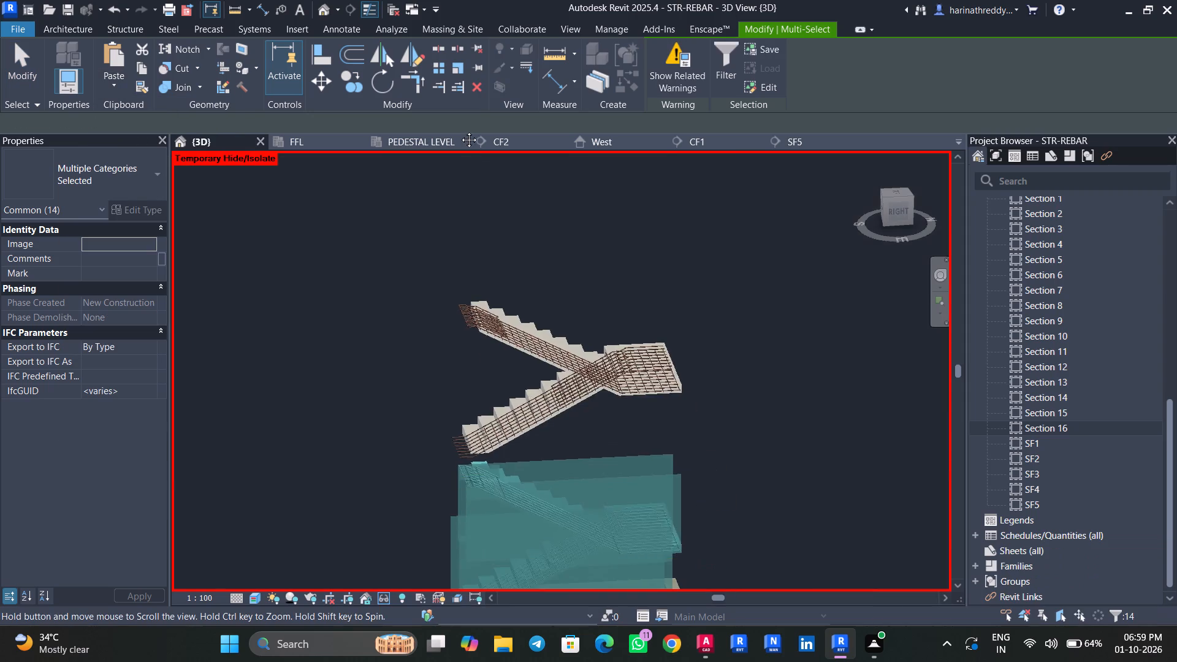
pyautogui.press('Escape')
pyautogui.press('Escape')
# Reset the temporary hide/isolate in the {3D} view to bring back all hidden elements.
pyautogui.keyDown('shift'); pyautogui.moveTo(748, 458); pyautogui.dragTo(810, 425, button='middle'); pyautogui.keyUp('shift')
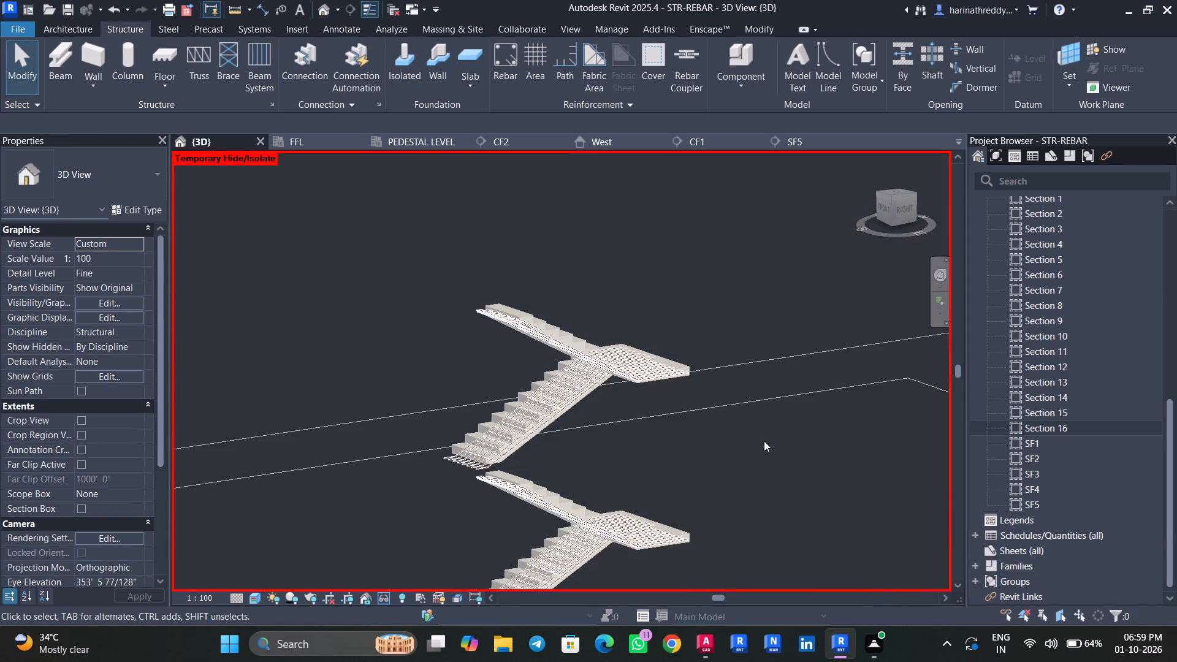
pyautogui.moveTo(763, 439); pyautogui.dragTo(726, 243, button='middle')
pyautogui.scroll(-4, 727, 275)
pyautogui.moveTo(727, 275); pyautogui.dragTo(728, 351, button='middle')
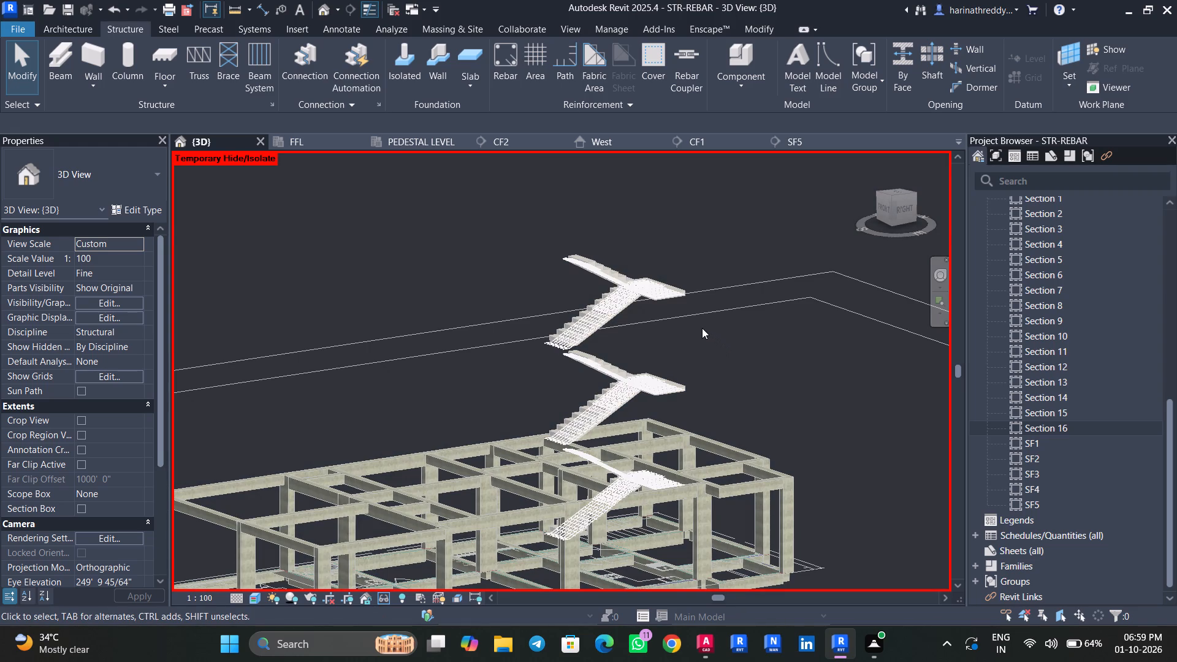
pyautogui.write('HR')
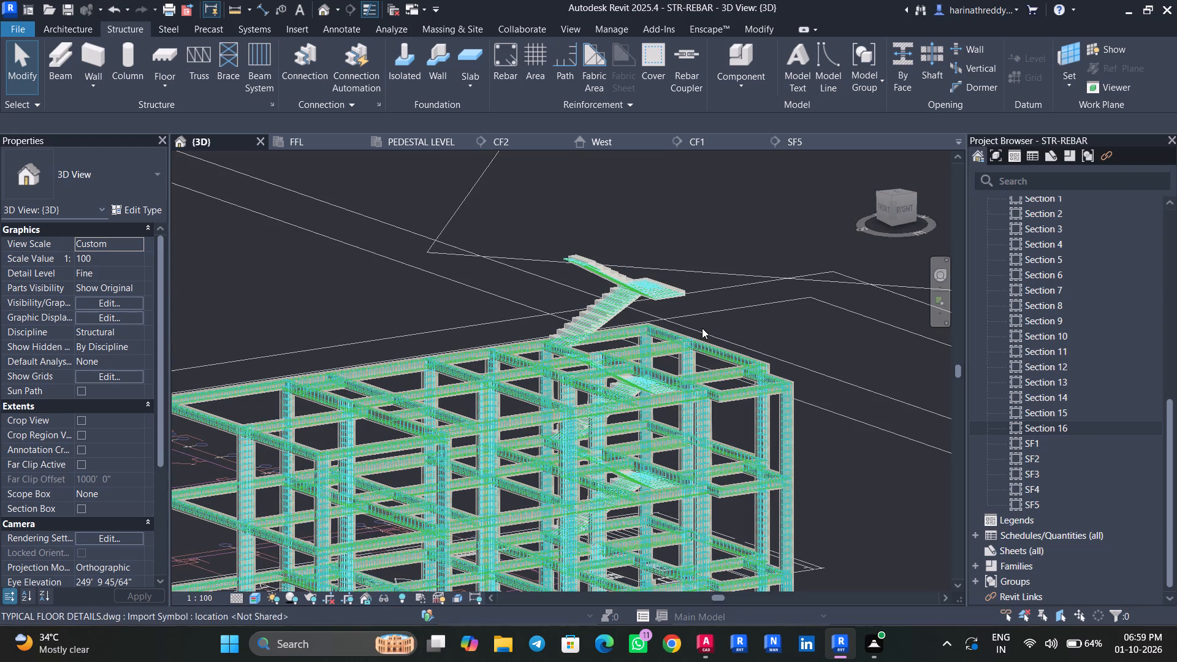
pyautogui.press('Escape')
pyautogui.press('Escape')
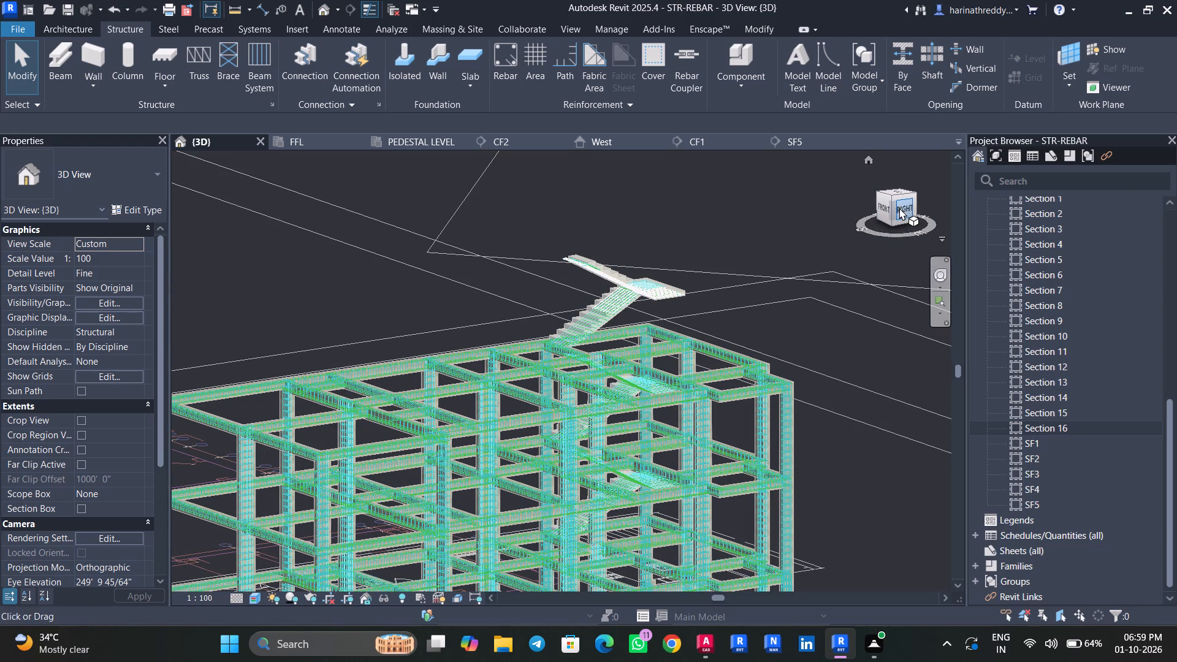
# Delete the topmost stair above the roof beams together with its rebar, filtering Grids out of the selection.
pyautogui.click(901, 204)
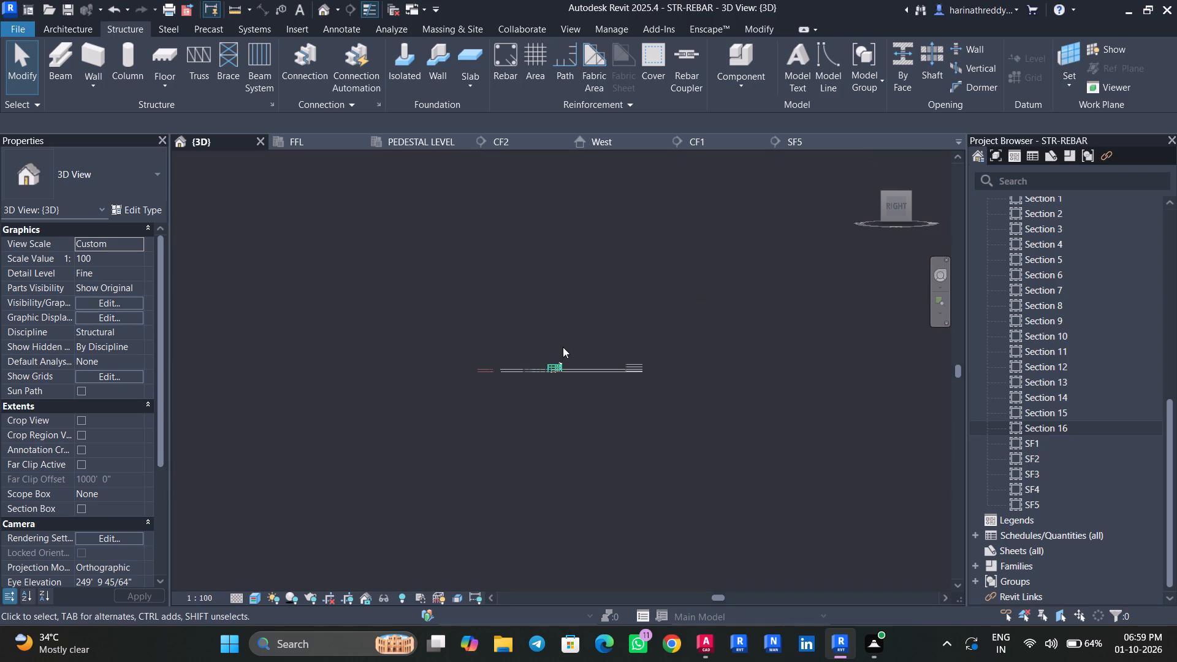
pyautogui.scroll(3, 563, 347)
pyautogui.scroll(-1, 563, 347)
pyautogui.scroll(20, 563, 347)
pyautogui.scroll(1, 619, 391)
pyautogui.moveTo(618, 386); pyautogui.dragTo(681, 273, button='middle')
pyautogui.scroll(4, 639, 350)
pyautogui.moveTo(638, 384); pyautogui.dragTo(514, 344)
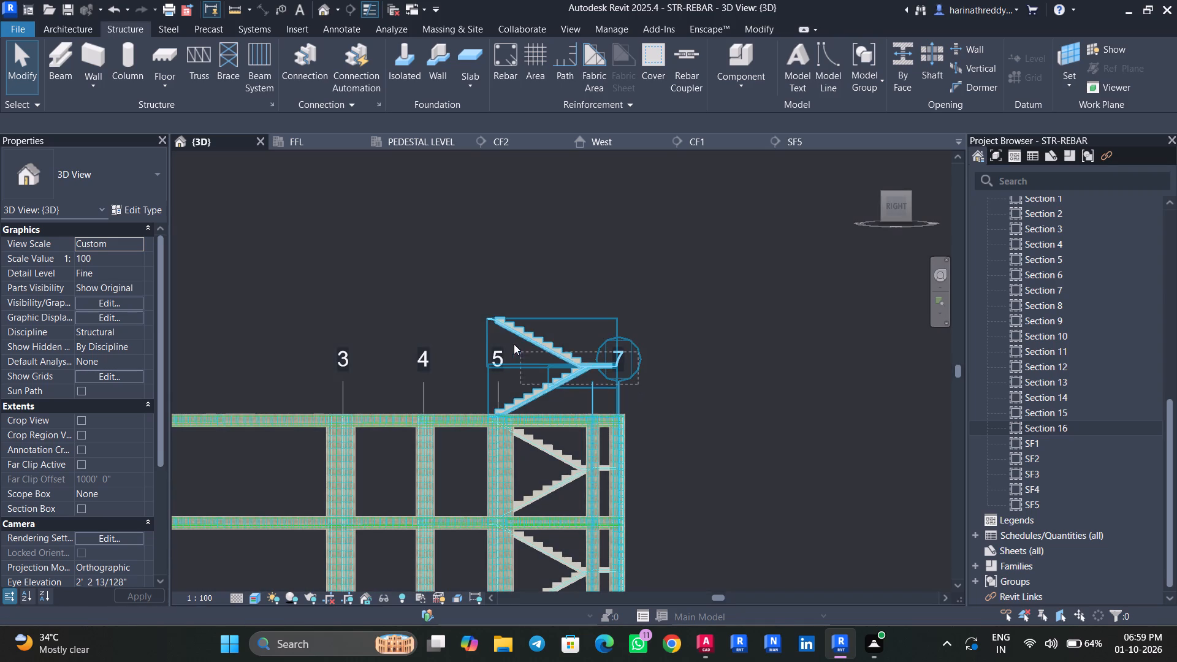
pyautogui.moveTo(514, 344); pyautogui.dragTo(503, 332)
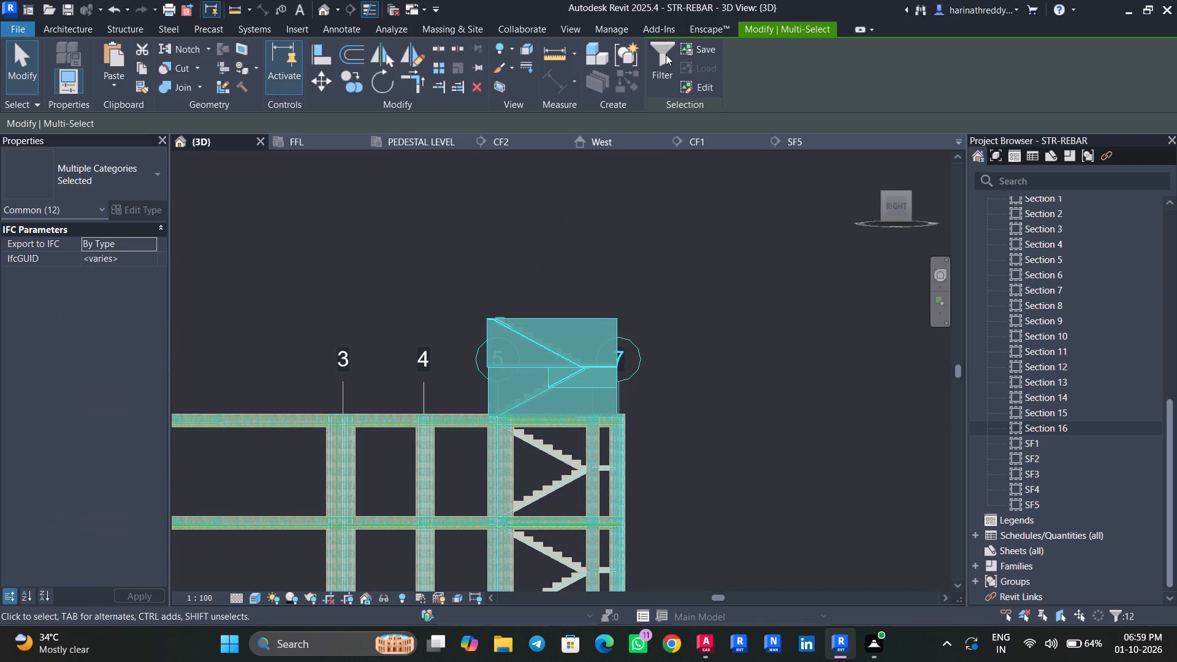
pyautogui.click(675, 48)
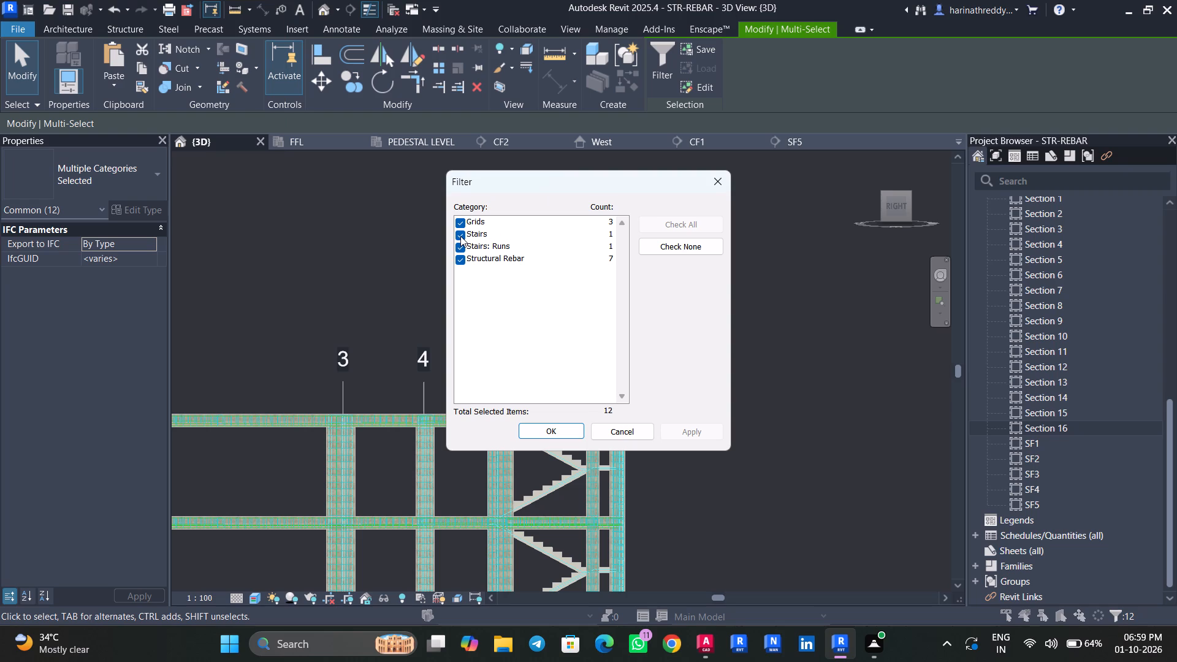
pyautogui.click(462, 220)
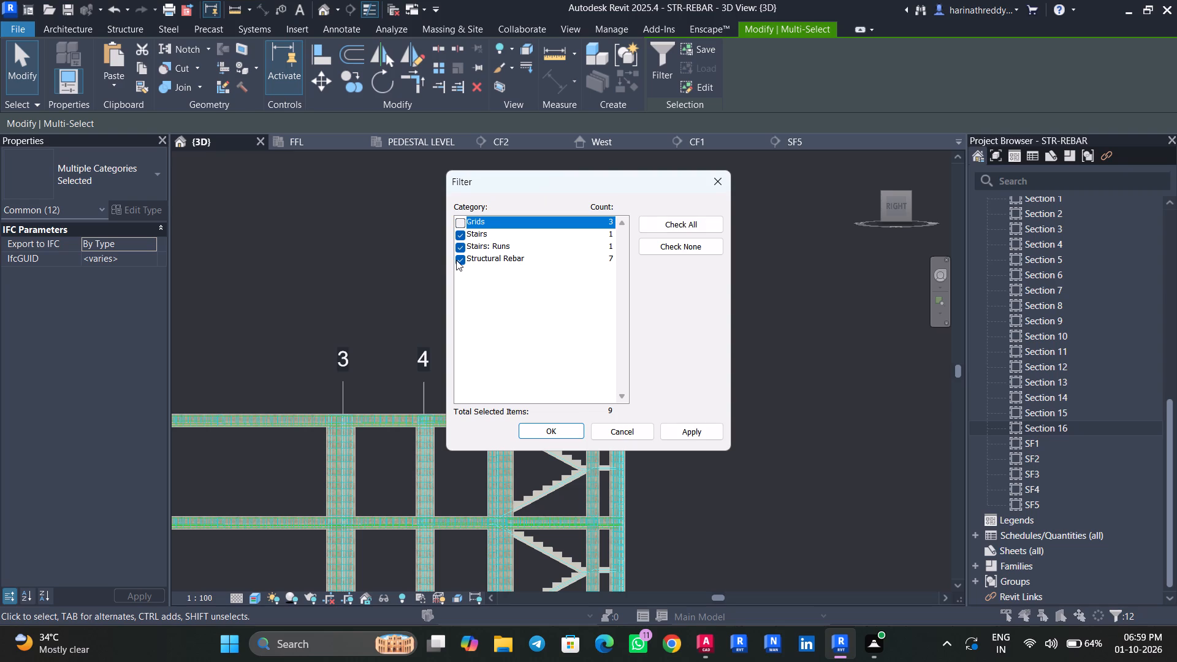
pyautogui.click(681, 434)
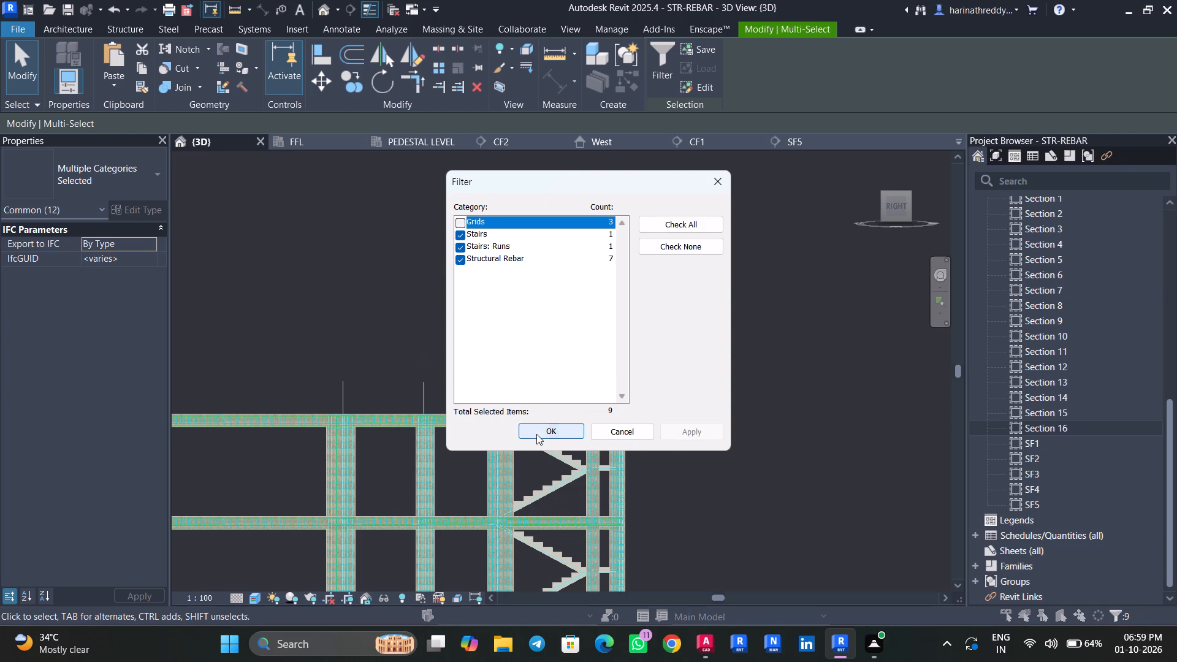
pyautogui.click(536, 434)
pyautogui.press('Delete')
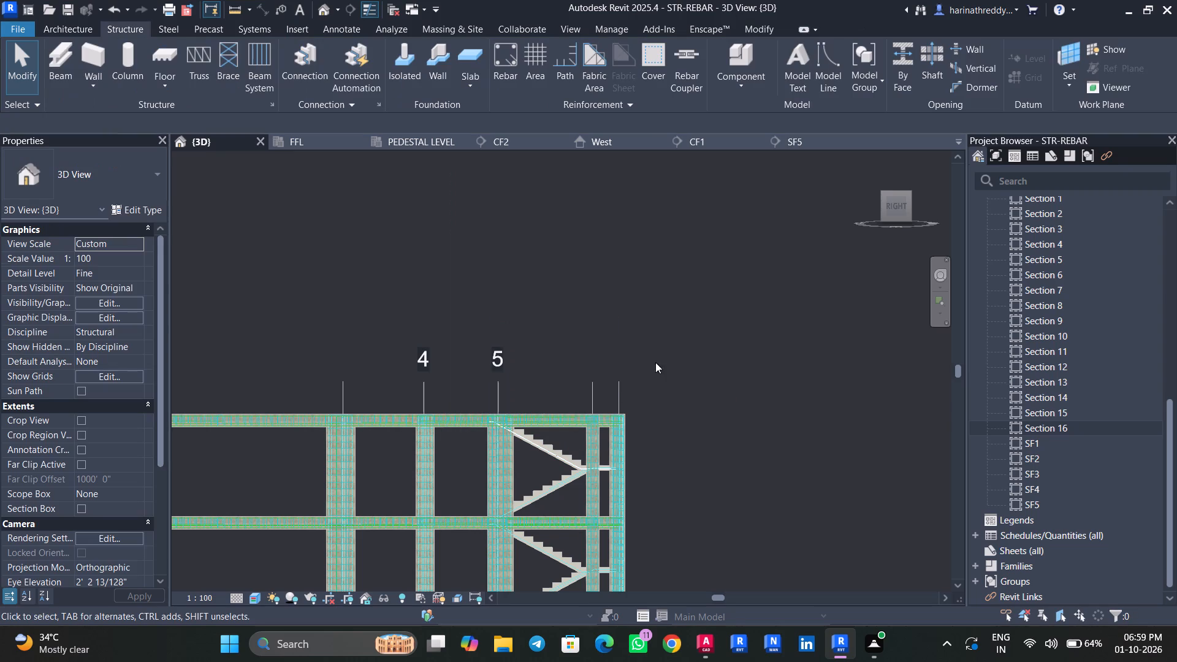
# Examine the whole reinforced frame and the remaining stairs inside it from several angles.
pyautogui.keyDown('shift'); pyautogui.moveTo(660, 334); pyautogui.dragTo(660, 416, button='middle'); pyautogui.keyUp('shift')
pyautogui.scroll(-9, 657, 402)
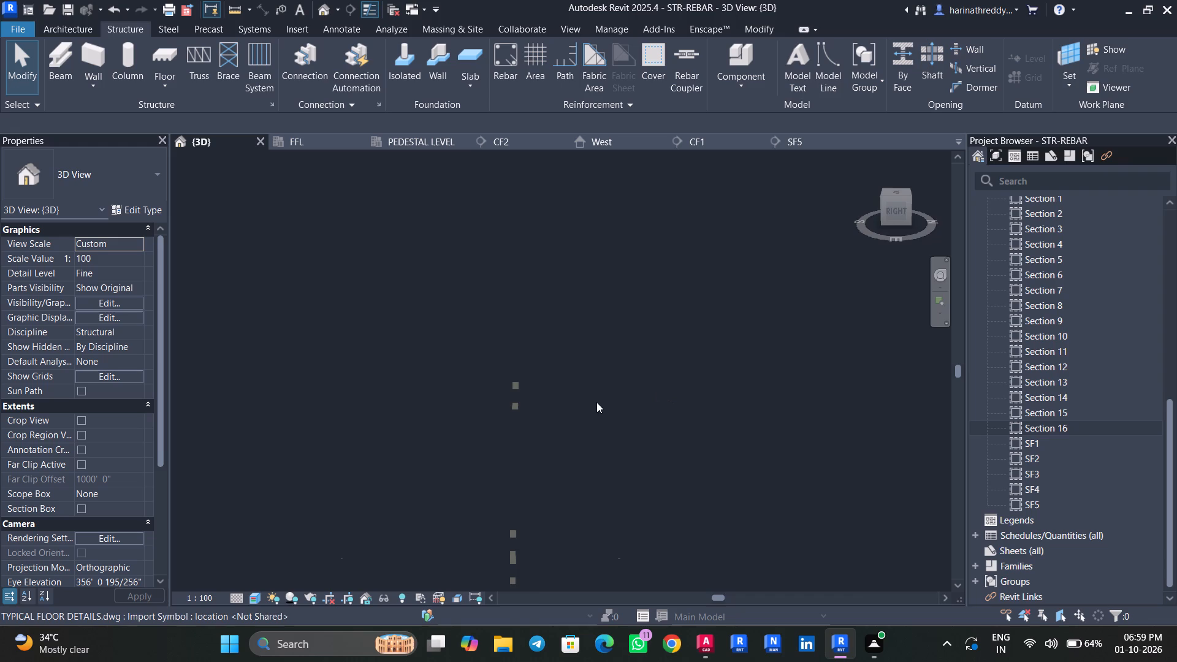
pyautogui.keyDown('shift'); pyautogui.moveTo(536, 444); pyautogui.dragTo(602, 401, button='middle'); pyautogui.keyUp('shift')
pyautogui.scroll(-5, 602, 401)
pyautogui.moveTo(714, 400); pyautogui.dragTo(688, 405, button='middle')
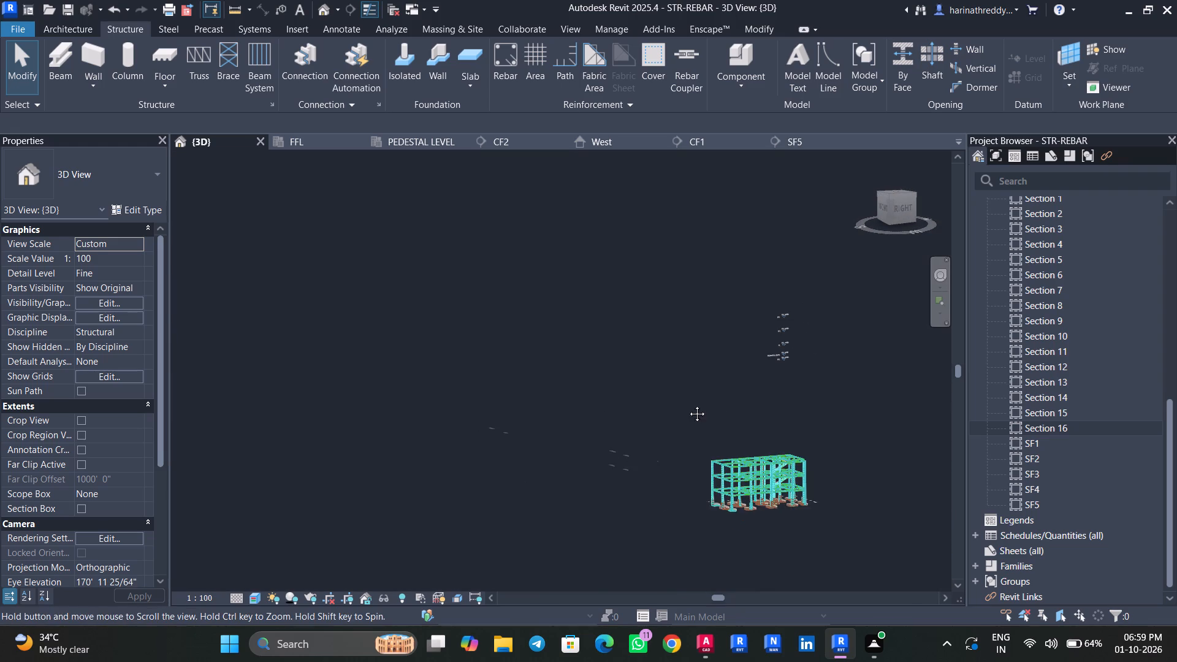
pyautogui.moveTo(688, 405); pyautogui.dragTo(602, 425, button='middle')
pyautogui.scroll(15, 682, 460)
pyautogui.press('Escape')
pyautogui.press('Escape')
pyautogui.press('Escape')
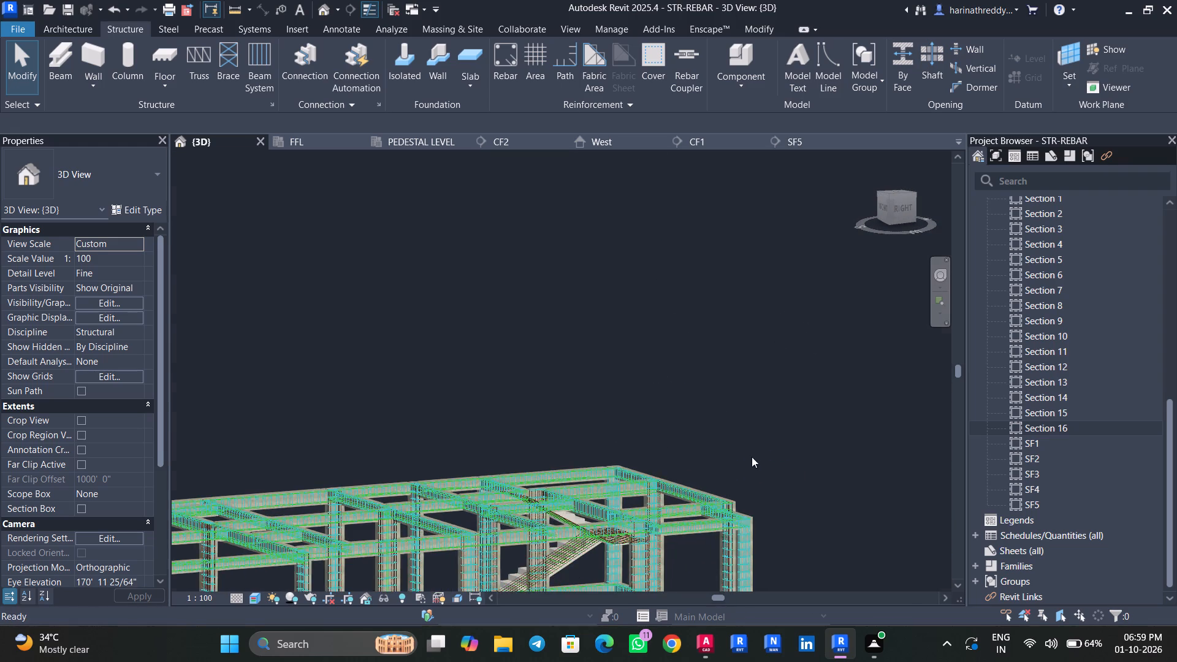
pyautogui.scroll(5, 747, 452)
pyautogui.moveTo(719, 446); pyautogui.dragTo(764, 281, button='middle')
pyautogui.scroll(-6, 764, 281)
pyautogui.scroll(1, 764, 281)
pyautogui.scroll(-11, 764, 281)
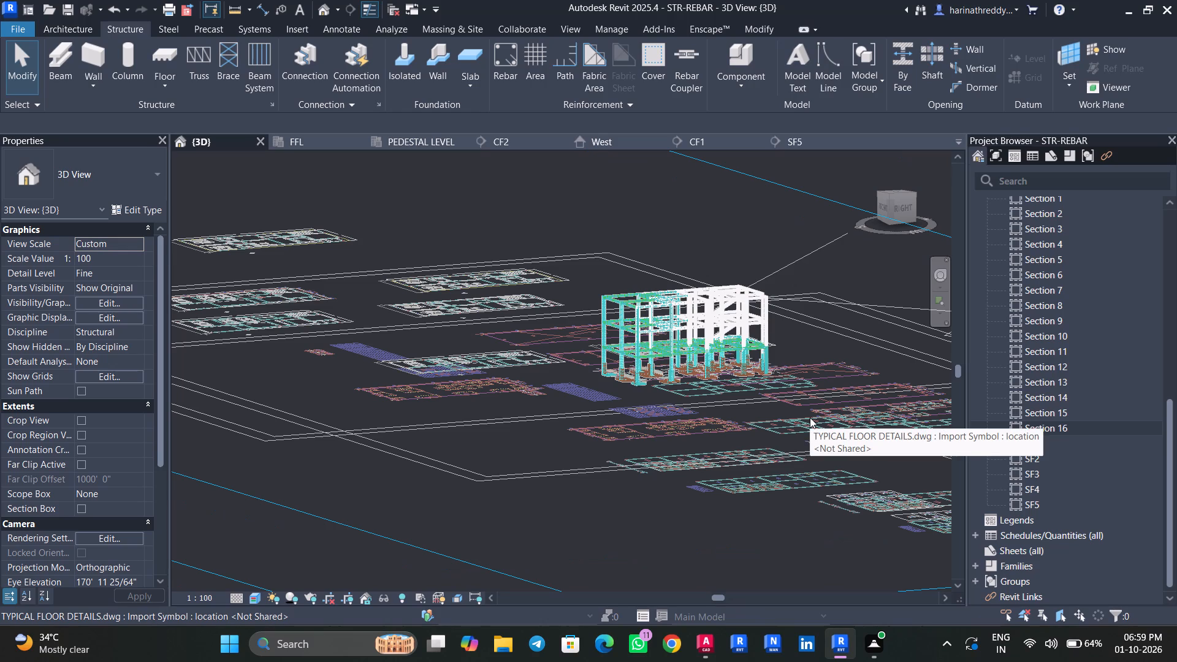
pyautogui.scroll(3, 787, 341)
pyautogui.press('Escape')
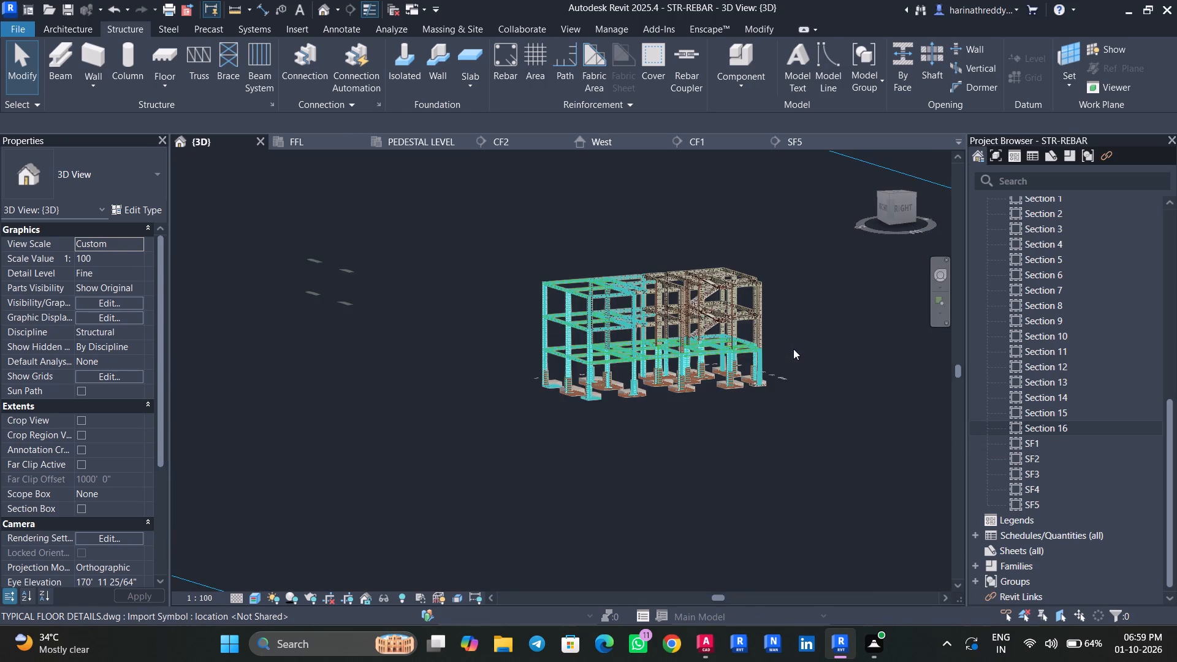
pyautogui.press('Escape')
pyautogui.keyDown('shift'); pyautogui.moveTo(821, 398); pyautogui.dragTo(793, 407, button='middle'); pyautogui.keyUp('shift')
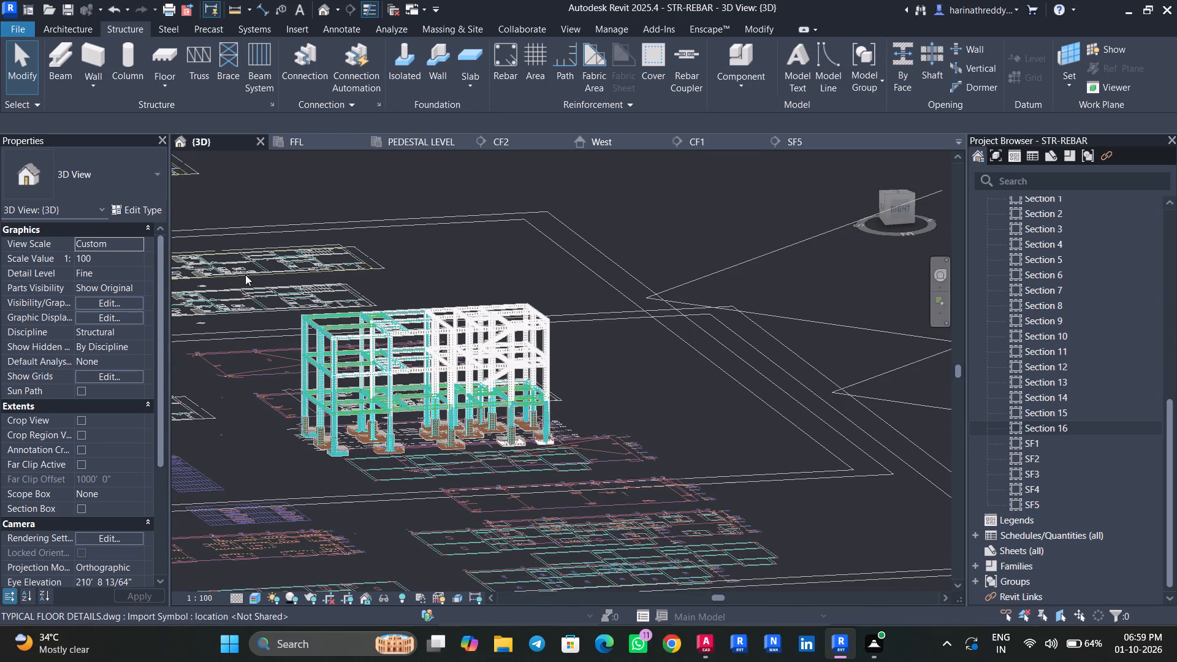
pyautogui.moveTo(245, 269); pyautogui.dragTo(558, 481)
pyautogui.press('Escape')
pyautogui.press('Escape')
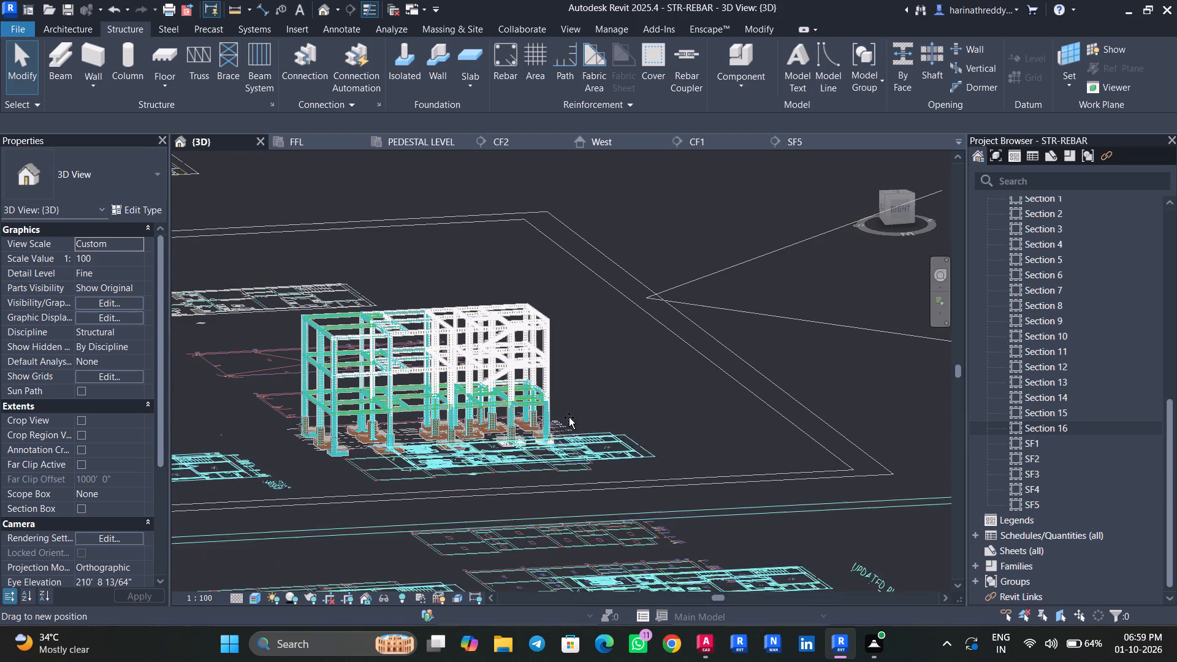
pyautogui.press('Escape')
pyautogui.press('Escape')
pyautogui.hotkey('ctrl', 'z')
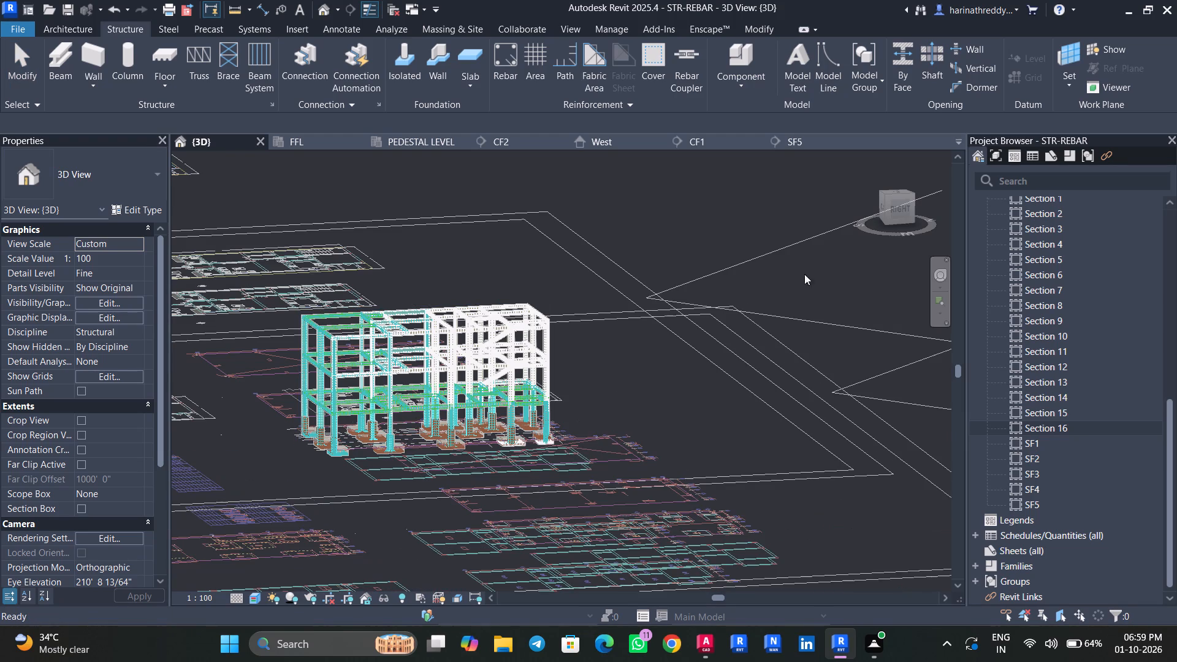
# From the right-side view, select the whole frame, filter the selection to Structural Rebar only, and temporarily hide it.
pyautogui.click(904, 208)
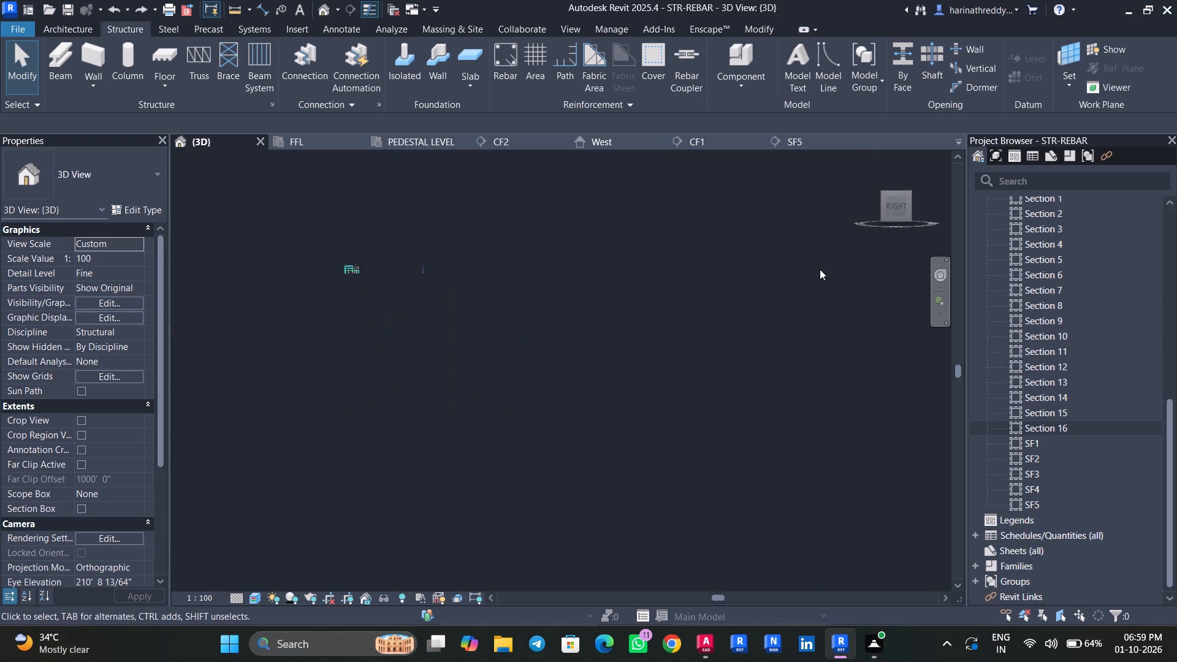
pyautogui.scroll(18, 550, 363)
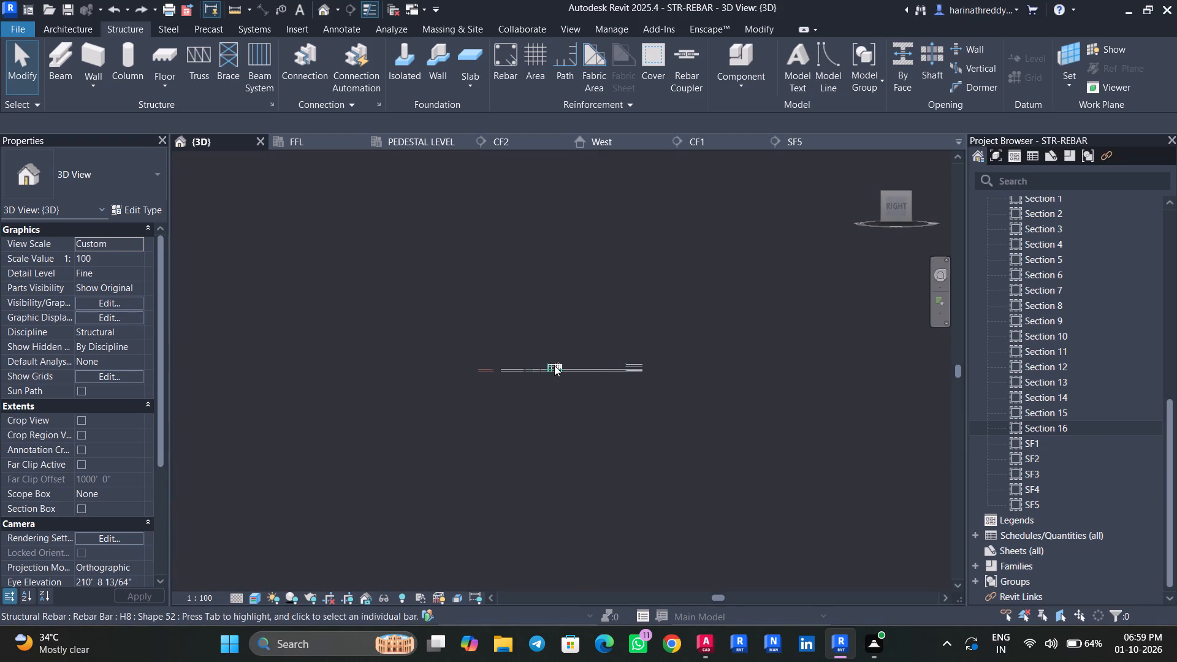
pyautogui.scroll(6, 554, 365)
pyautogui.scroll(-4, 863, 458)
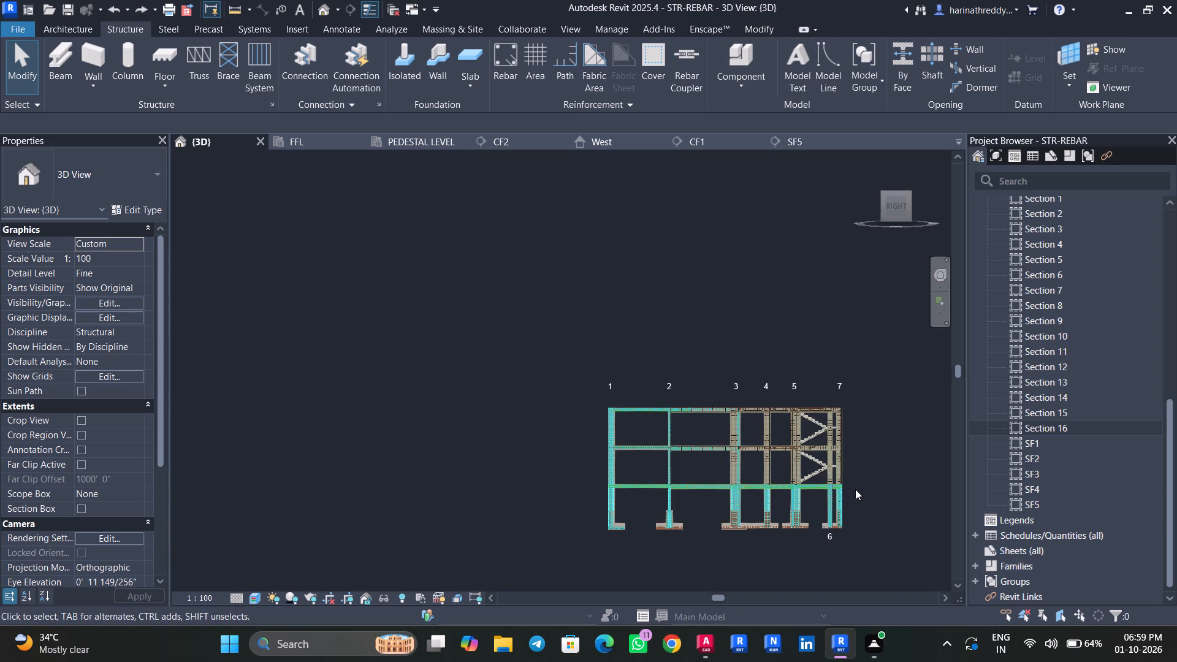
pyautogui.moveTo(875, 574); pyautogui.dragTo(561, 368)
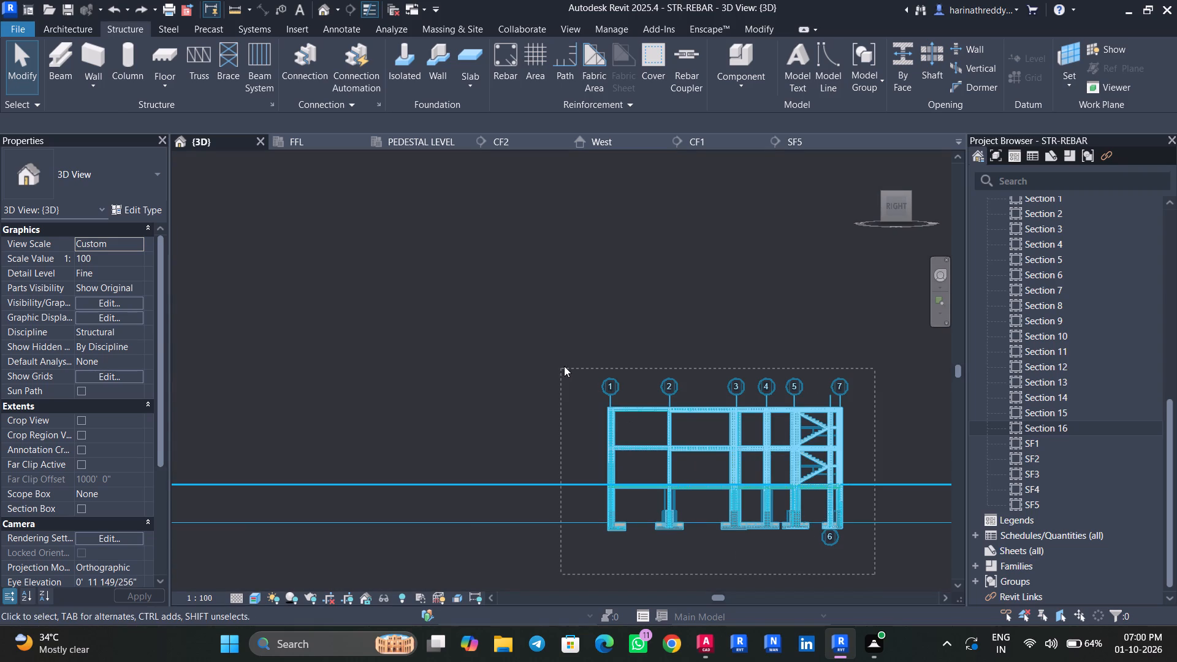
pyautogui.click(723, 73)
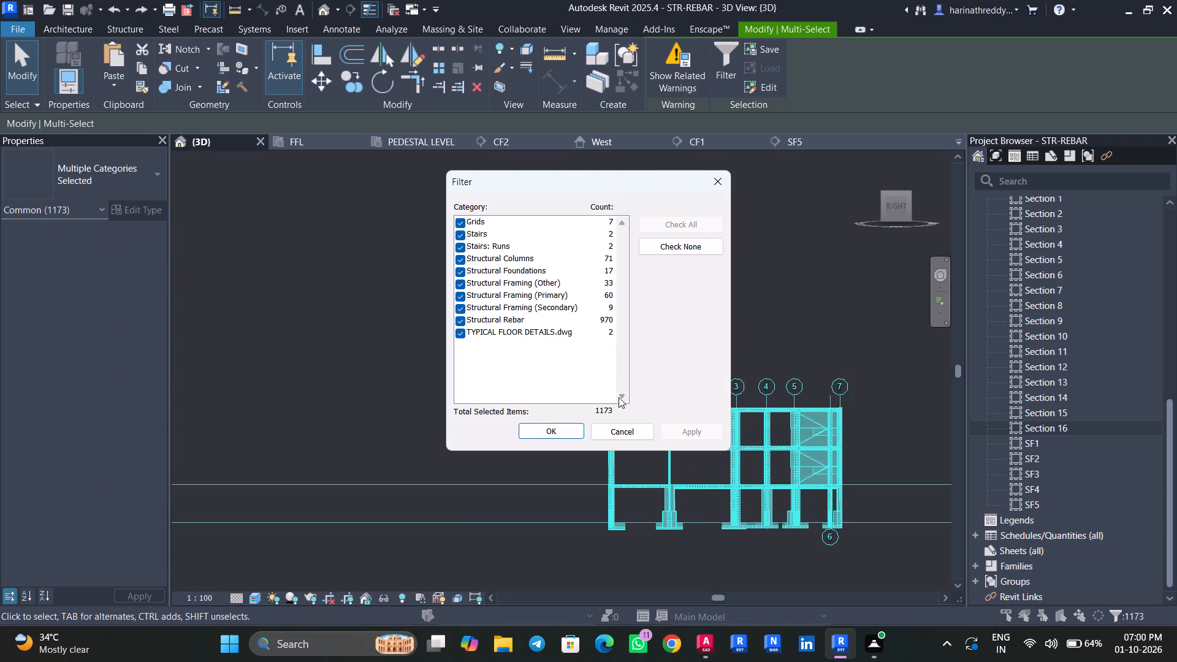
pyautogui.click(687, 250)
pyautogui.click(460, 317)
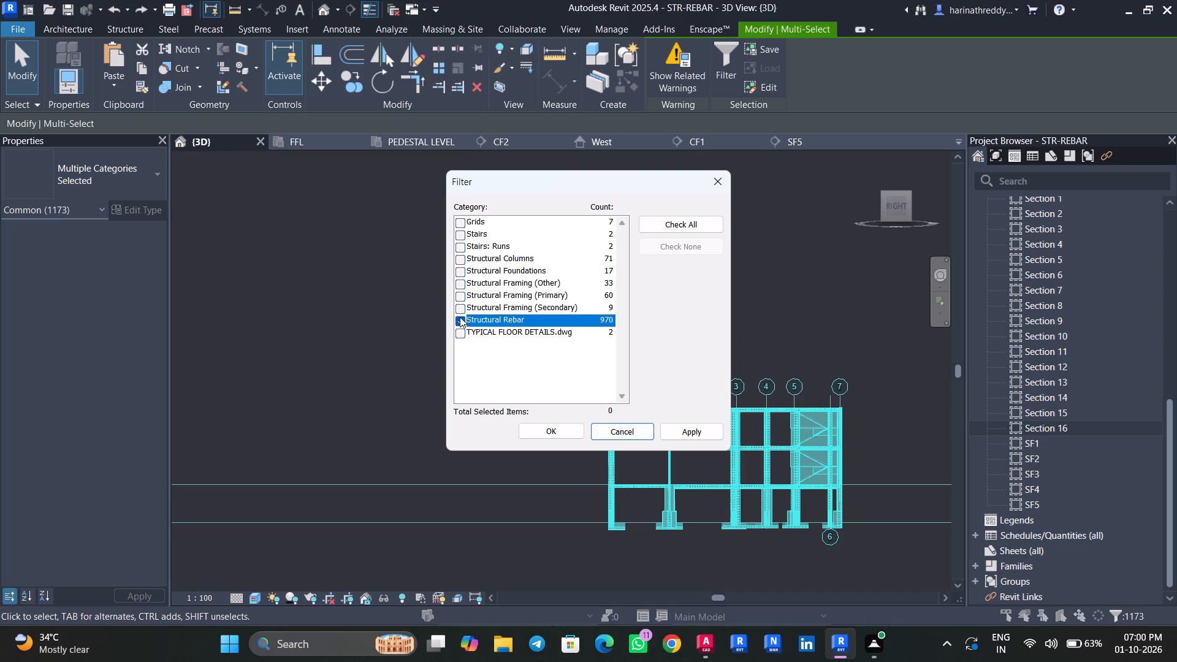
pyautogui.click(691, 433)
pyautogui.click(540, 425)
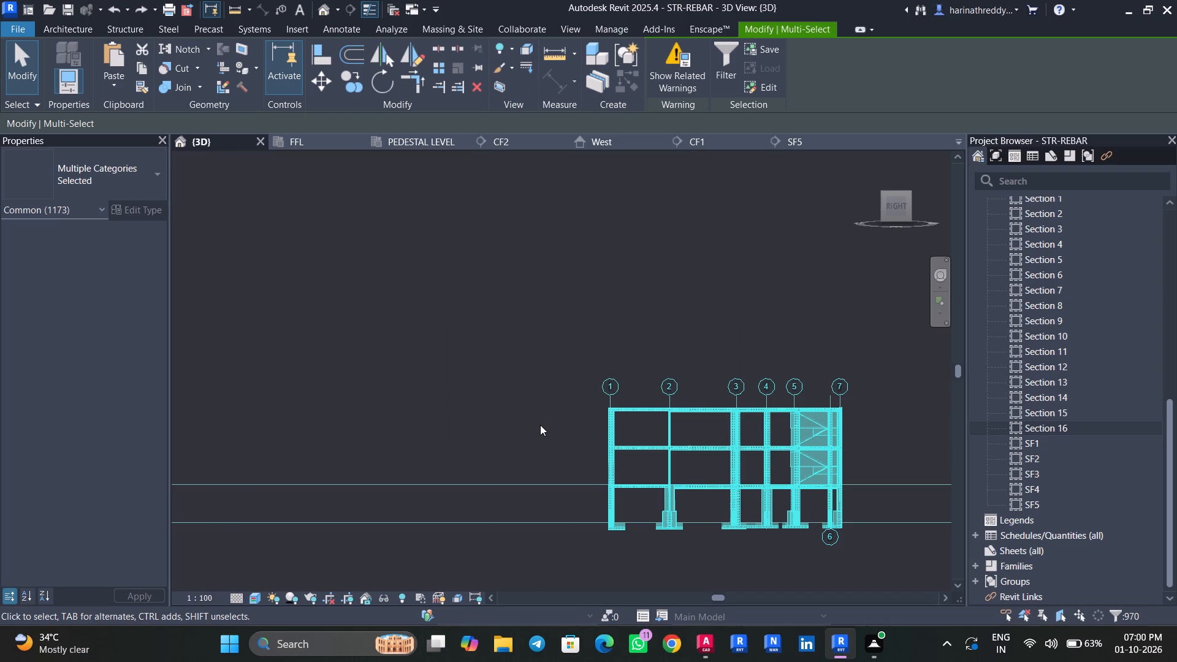
pyautogui.write('HH')
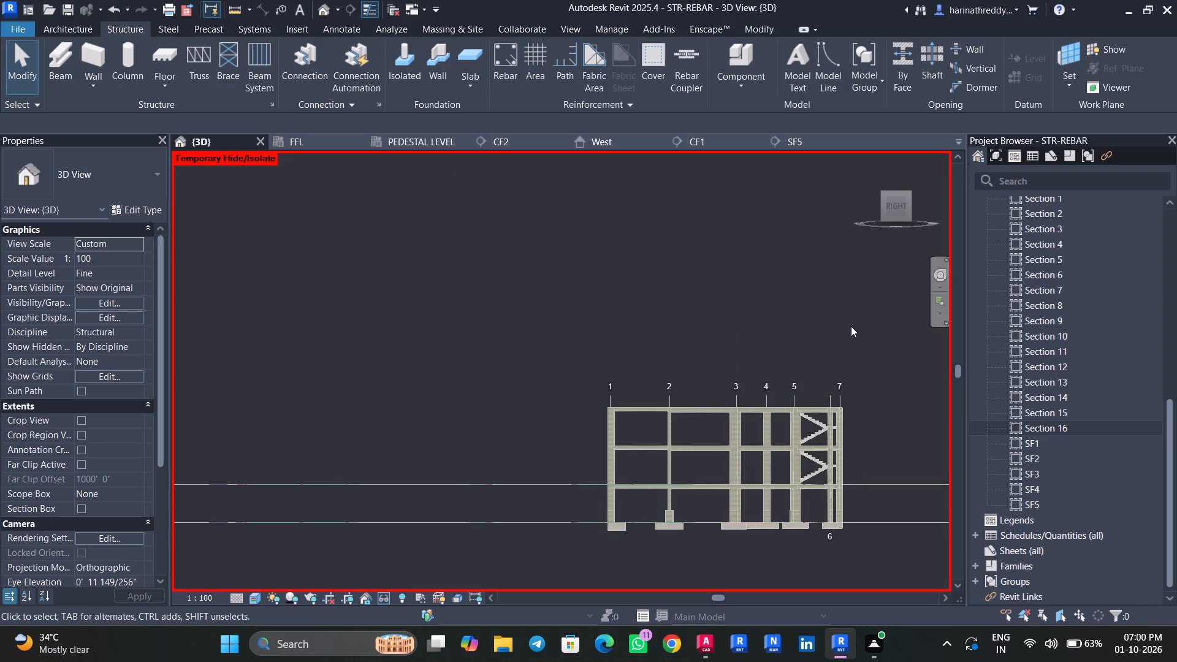
# Examine the concrete frame and both stair flights from several angles, checking how the stairs sit between the beams.
pyautogui.keyDown('shift'); pyautogui.moveTo(851, 327); pyautogui.dragTo(845, 409, button='middle'); pyautogui.keyUp('shift')
pyautogui.moveTo(844, 409); pyautogui.dragTo(627, 218, button='middle')
pyautogui.moveTo(663, 370); pyautogui.dragTo(766, 171, button='middle')
pyautogui.scroll(1, 766, 171)
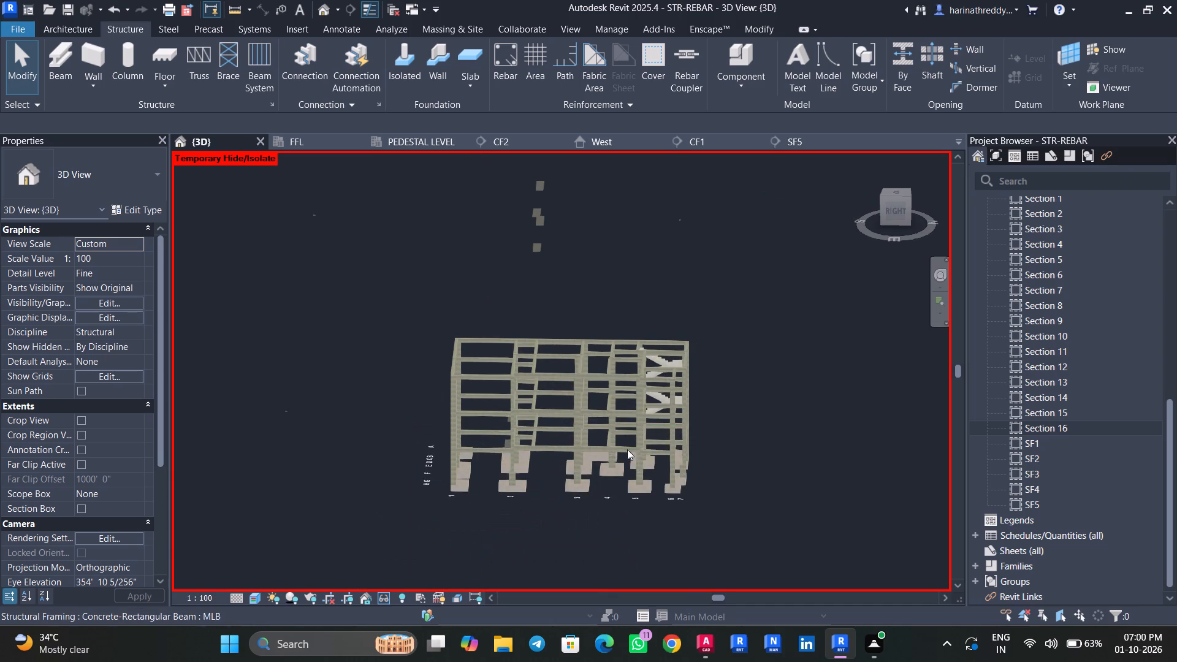
pyautogui.scroll(1, 627, 449)
pyautogui.scroll(-1, 646, 460)
pyautogui.scroll(7, 648, 458)
pyautogui.keyDown('shift'); pyautogui.moveTo(762, 409); pyautogui.dragTo(769, 387, button='middle'); pyautogui.keyUp('shift')
pyautogui.scroll(-7, 755, 405)
pyautogui.scroll(1, 755, 405)
pyautogui.keyDown('shift'); pyautogui.moveTo(719, 460); pyautogui.dragTo(792, 441, button='middle'); pyautogui.keyUp('shift')
pyautogui.moveTo(779, 423); pyautogui.dragTo(778, 423, button='middle')
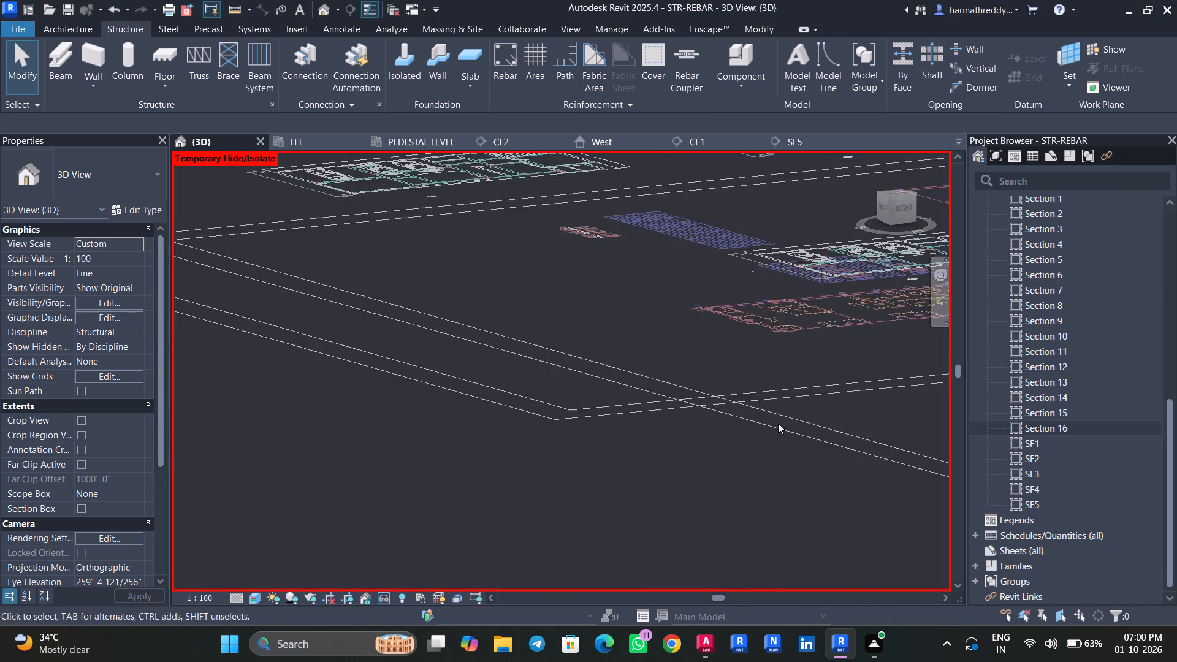
pyautogui.moveTo(778, 423); pyautogui.dragTo(402, 523, button='middle')
pyautogui.moveTo(736, 427); pyautogui.dragTo(406, 522, button='middle')
pyautogui.scroll(2, 706, 373)
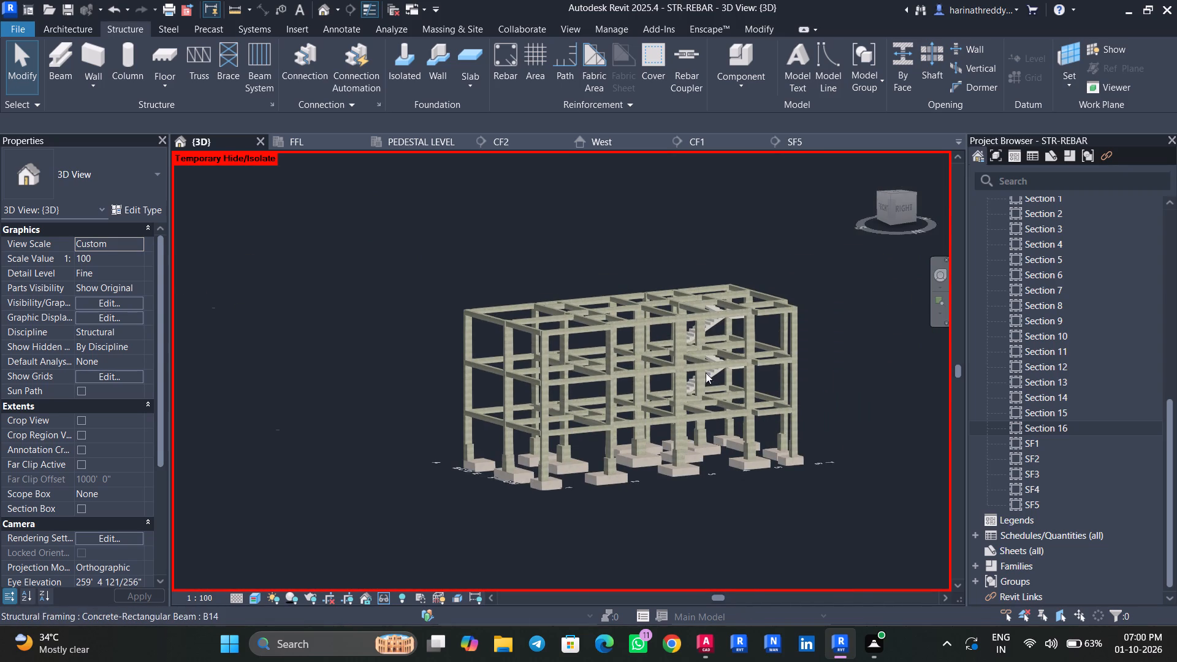
pyautogui.scroll(4, 706, 373)
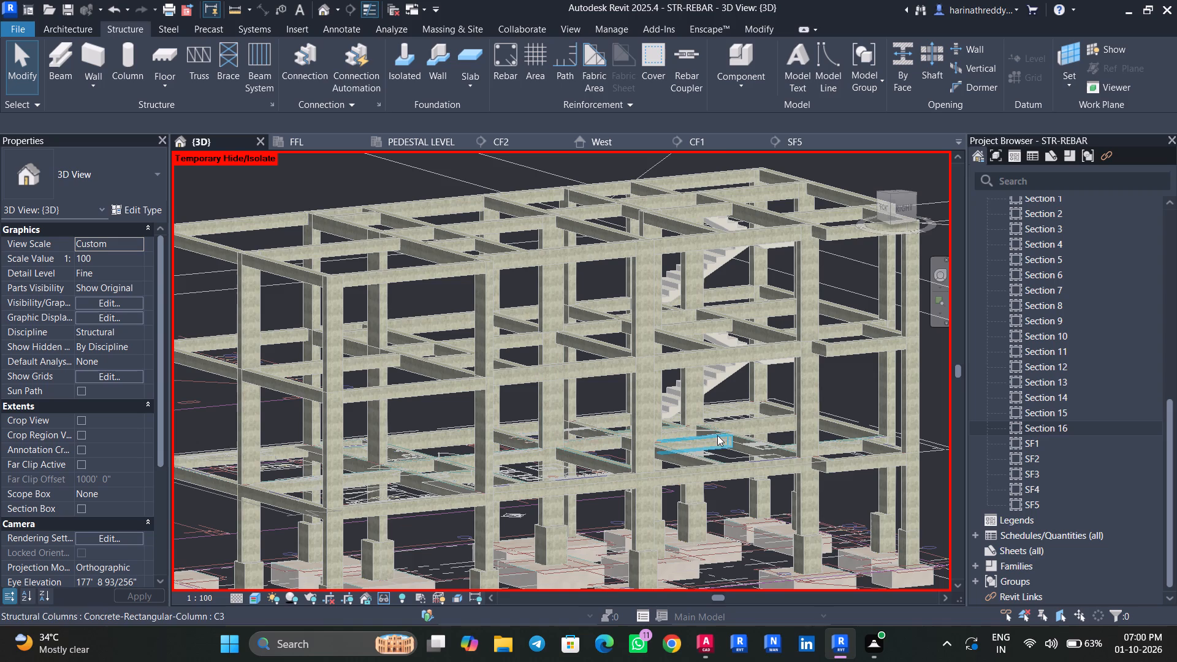
pyautogui.scroll(4, 719, 210)
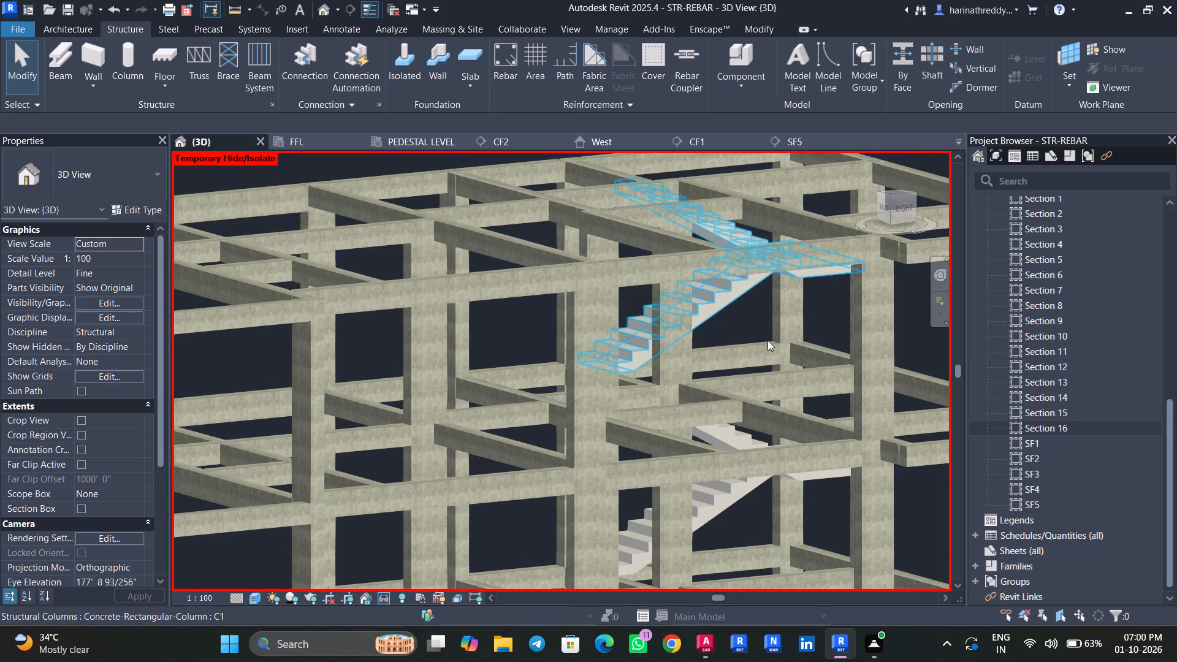
pyautogui.moveTo(753, 351); pyautogui.dragTo(723, 197, button='middle')
pyautogui.moveTo(689, 464); pyautogui.dragTo(700, 293, button='middle')
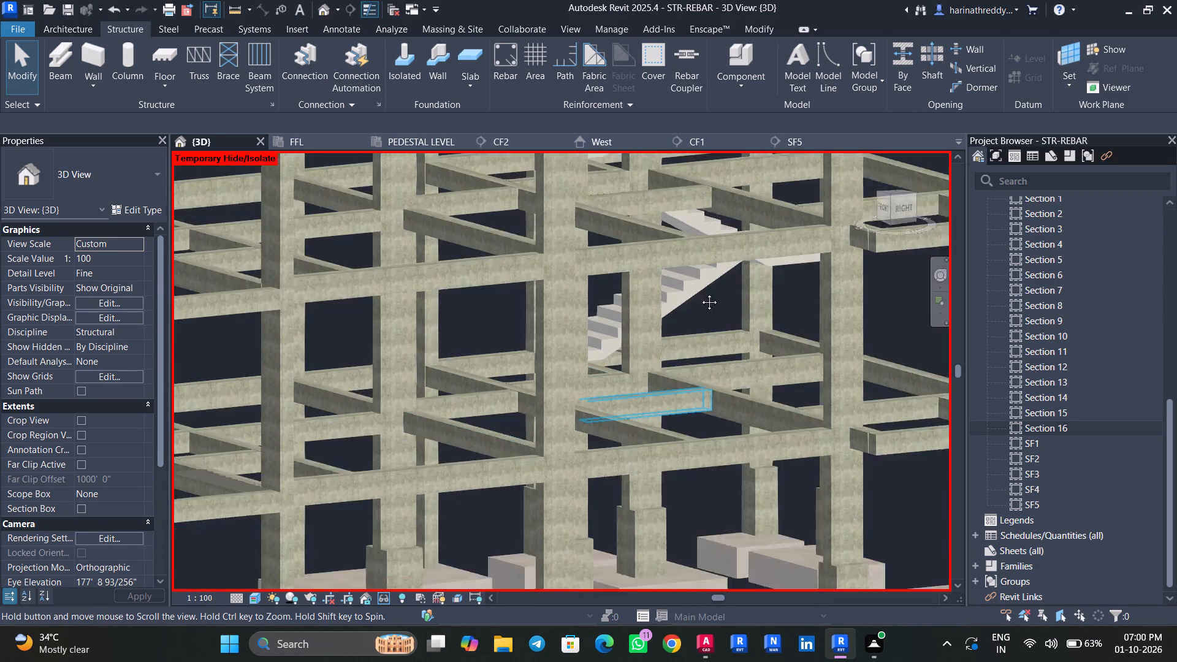
pyautogui.moveTo(700, 293); pyautogui.dragTo(679, 474, button='middle')
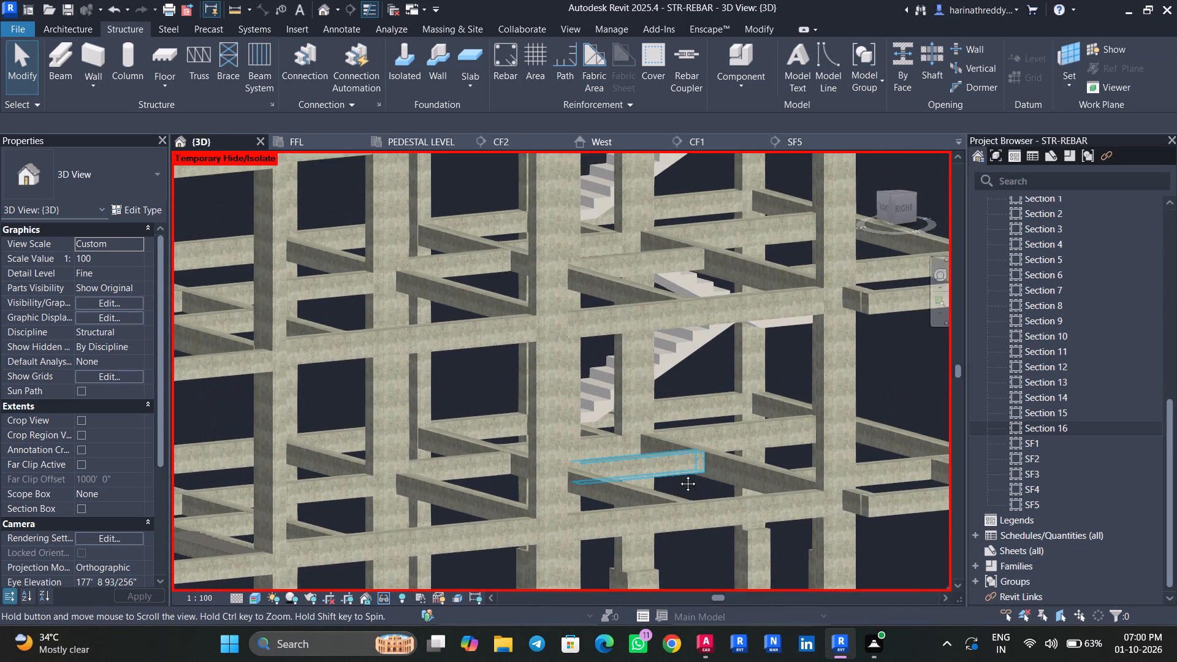
pyautogui.moveTo(679, 474); pyautogui.dragTo(677, 484, button='middle')
pyautogui.scroll(-4, 677, 485)
pyautogui.scroll(4, 676, 349)
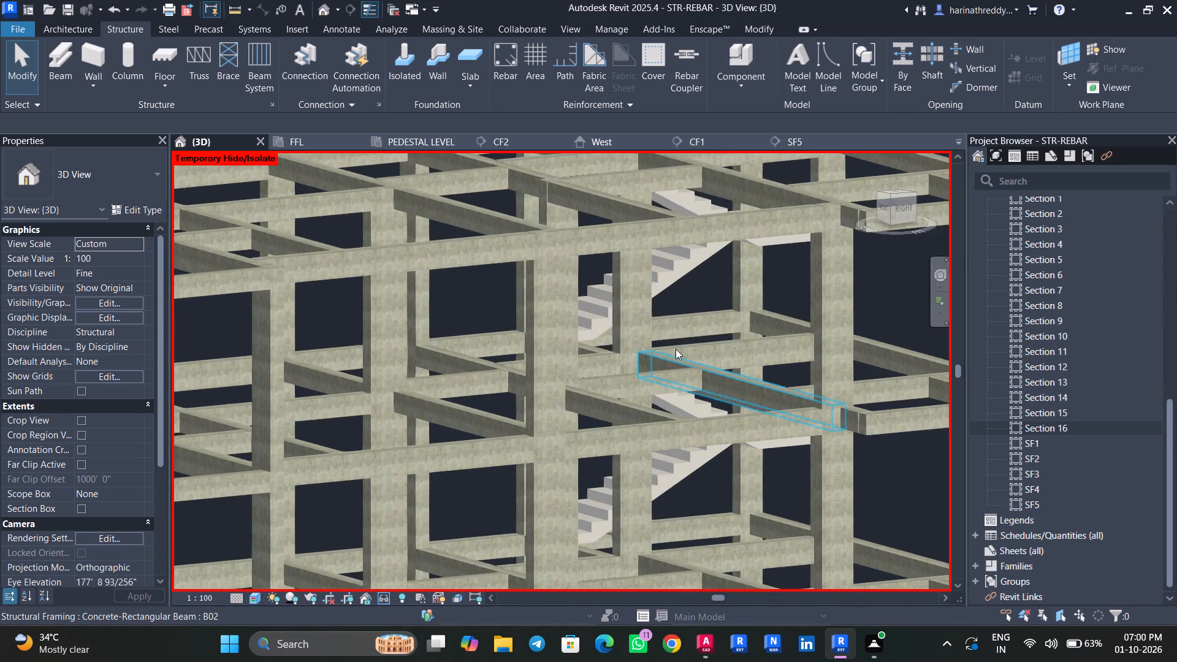
pyautogui.moveTo(706, 282); pyautogui.dragTo(697, 320, button='middle')
pyautogui.scroll(-5, 697, 320)
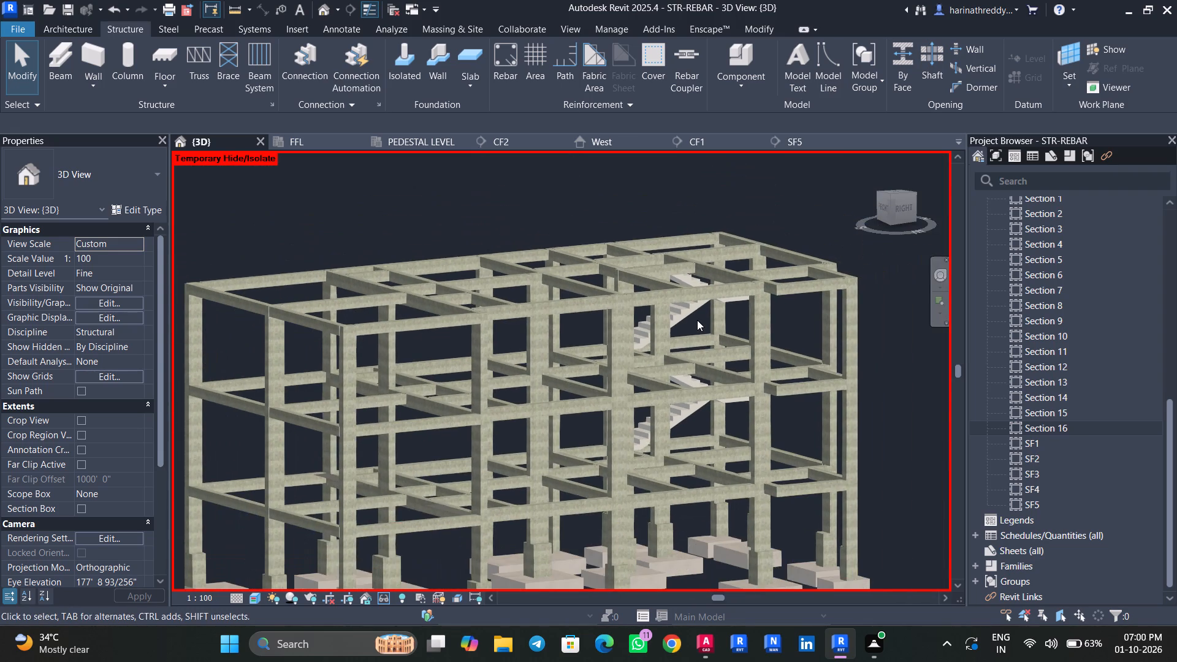
# Save the STR-REBAR project.
pyautogui.hotkey('ctrl', 's')
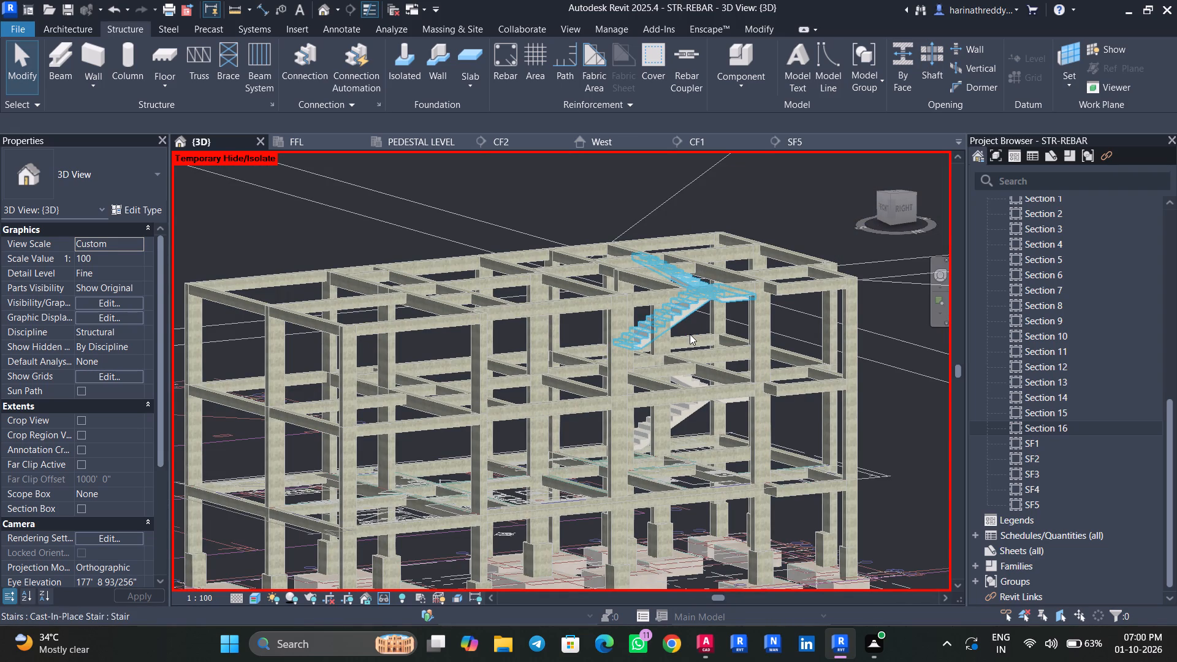
# Switch to AutoCAD and examine the framing plan with beam sizes and slab thicknesses in TYPICAL FLOOR DETAILS.dwg.
pyautogui.click(715, 641)
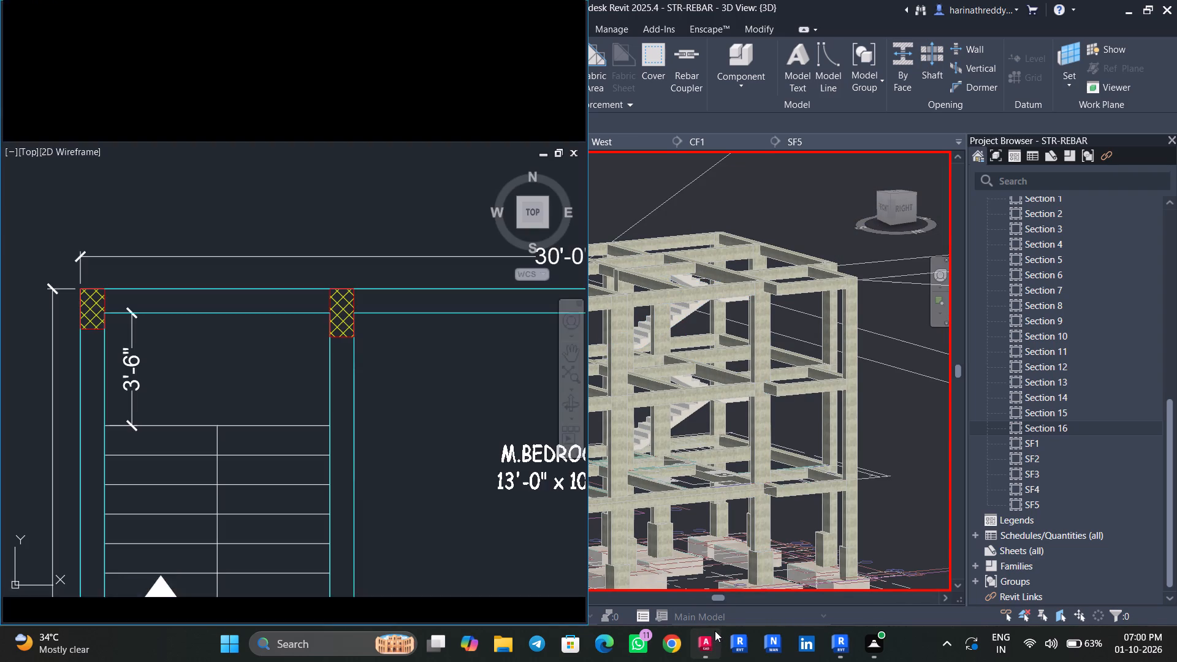
pyautogui.scroll(-7, 298, 344)
pyautogui.moveTo(356, 391); pyautogui.dragTo(321, 325, button='middle')
pyautogui.moveTo(524, 424); pyautogui.dragTo(384, 440, button='middle')
pyautogui.moveTo(453, 436); pyautogui.dragTo(247, 440, button='middle')
pyautogui.moveTo(379, 430); pyautogui.dragTo(196, 467, button='middle')
pyautogui.scroll(4, 368, 359)
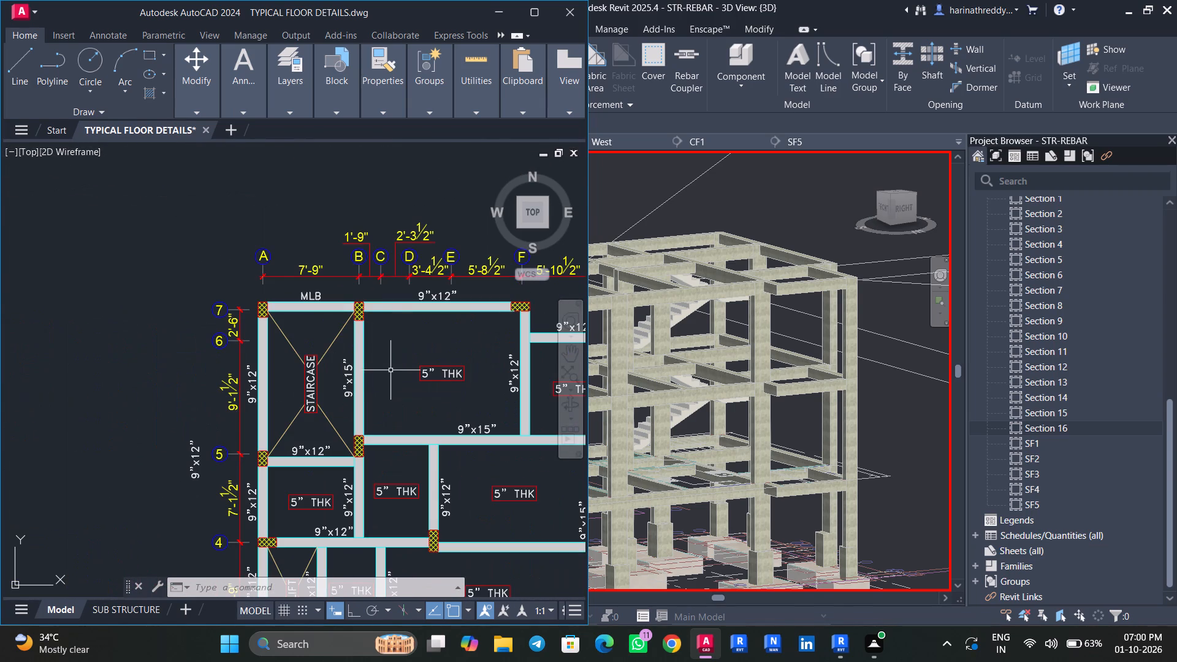
pyautogui.moveTo(399, 397); pyautogui.dragTo(376, 362, button='middle')
pyautogui.scroll(1, 381, 370)
pyautogui.scroll(-1, 442, 390)
pyautogui.moveTo(475, 442); pyautogui.dragTo(356, 314, button='middle')
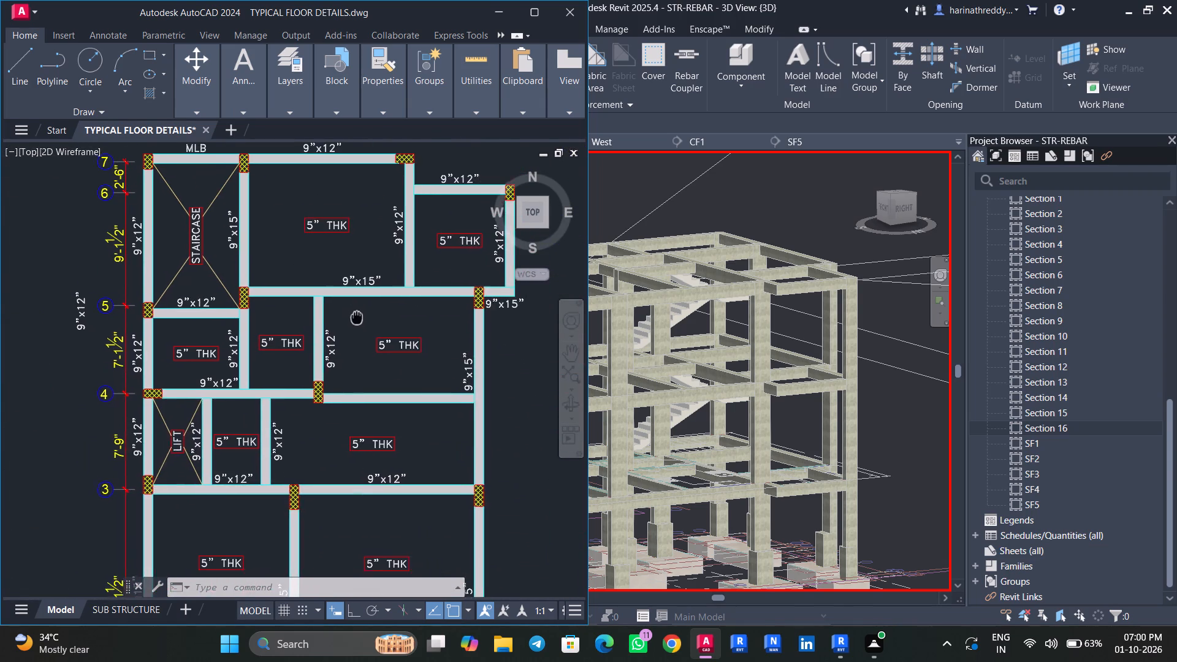
pyautogui.moveTo(356, 314); pyautogui.dragTo(395, 158, button='middle')
pyautogui.scroll(-1, 395, 269)
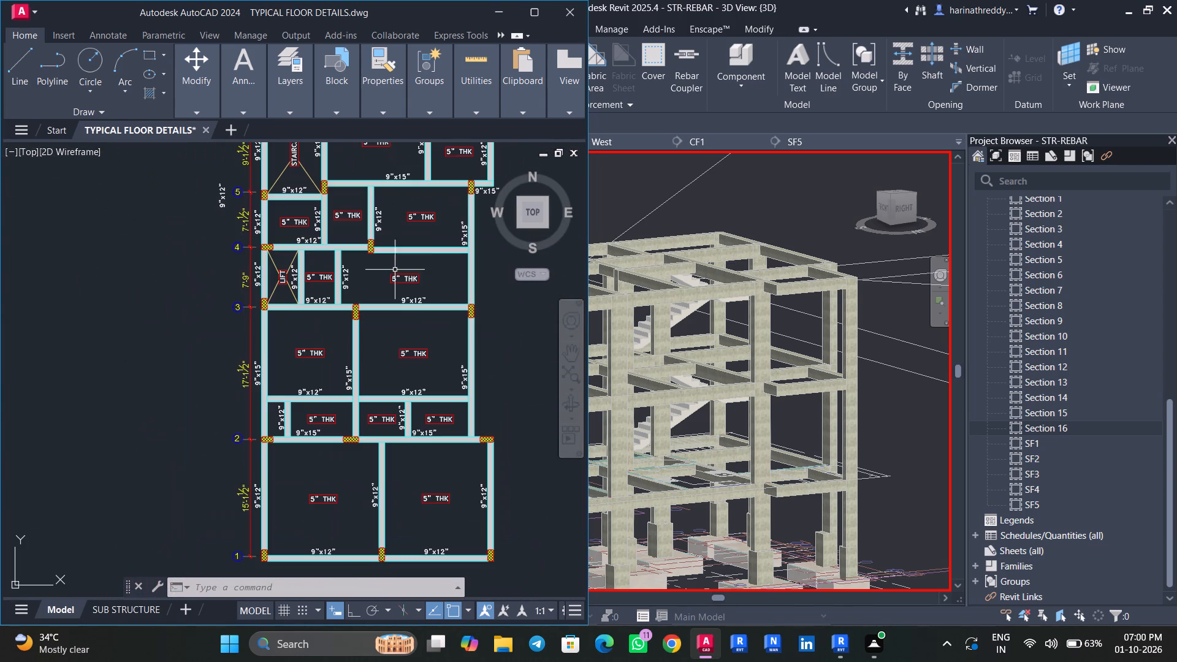
pyautogui.scroll(2, 442, 485)
pyautogui.moveTo(440, 484); pyautogui.dragTo(345, 504, button='middle')
pyautogui.scroll(-2, 344, 503)
# Examine the adjacent framing plan that carries the beam and slab marks, and return to the Revit model.
pyautogui.moveTo(408, 357); pyautogui.dragTo(300, 489, button='middle')
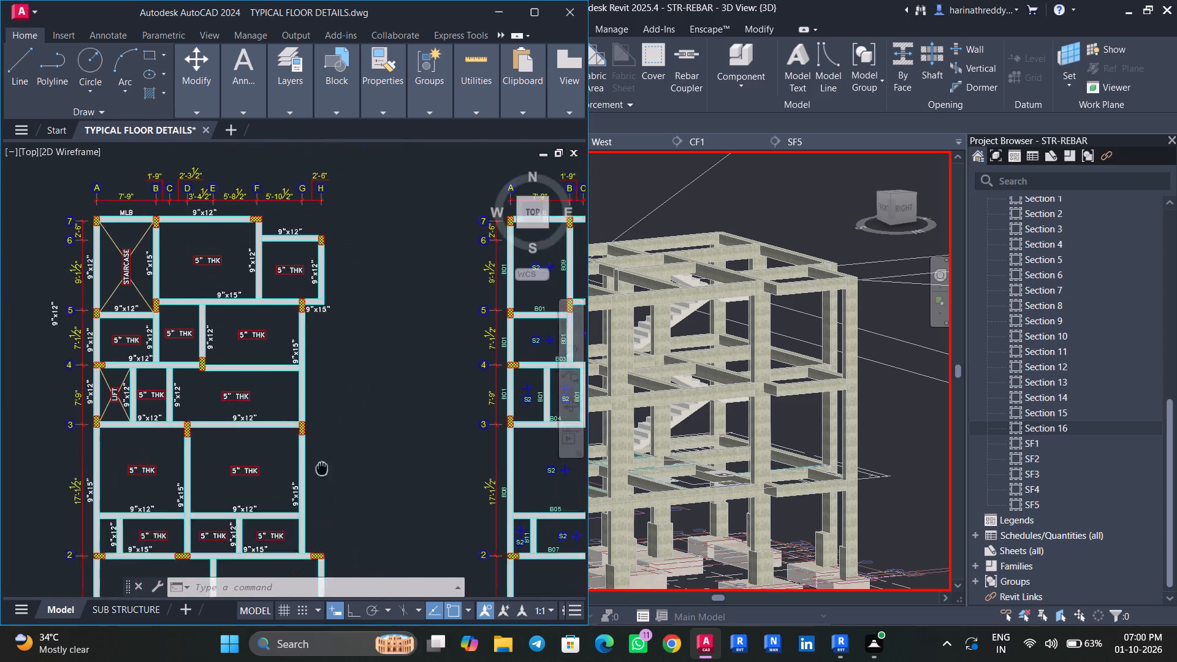
pyautogui.moveTo(300, 489); pyautogui.dragTo(299, 489, button='middle')
pyautogui.moveTo(398, 466); pyautogui.dragTo(221, 467, button='middle')
pyautogui.scroll(1, 313, 296)
pyautogui.scroll(-1, 313, 296)
pyautogui.scroll(3, 313, 296)
pyautogui.scroll(-4, 324, 337)
pyautogui.moveTo(360, 386); pyautogui.dragTo(316, 326, button='middle')
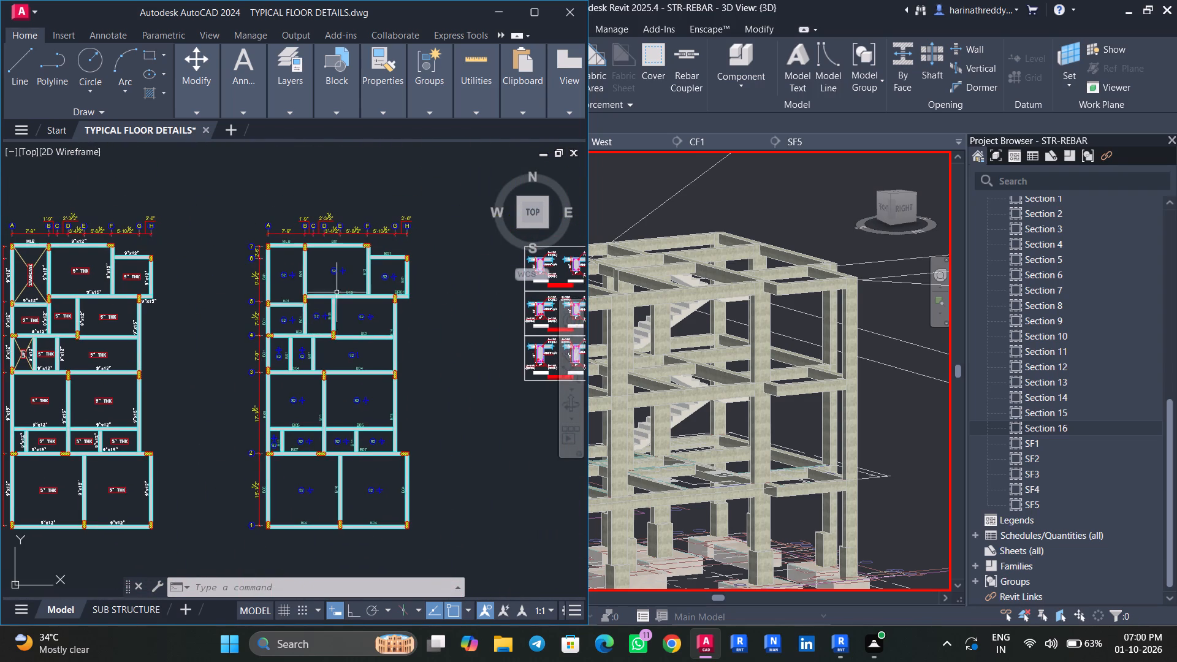
pyautogui.moveTo(374, 325); pyautogui.dragTo(386, 333, button='middle')
pyautogui.scroll(3, 390, 352)
pyautogui.moveTo(390, 352); pyautogui.dragTo(510, 413, button='middle')
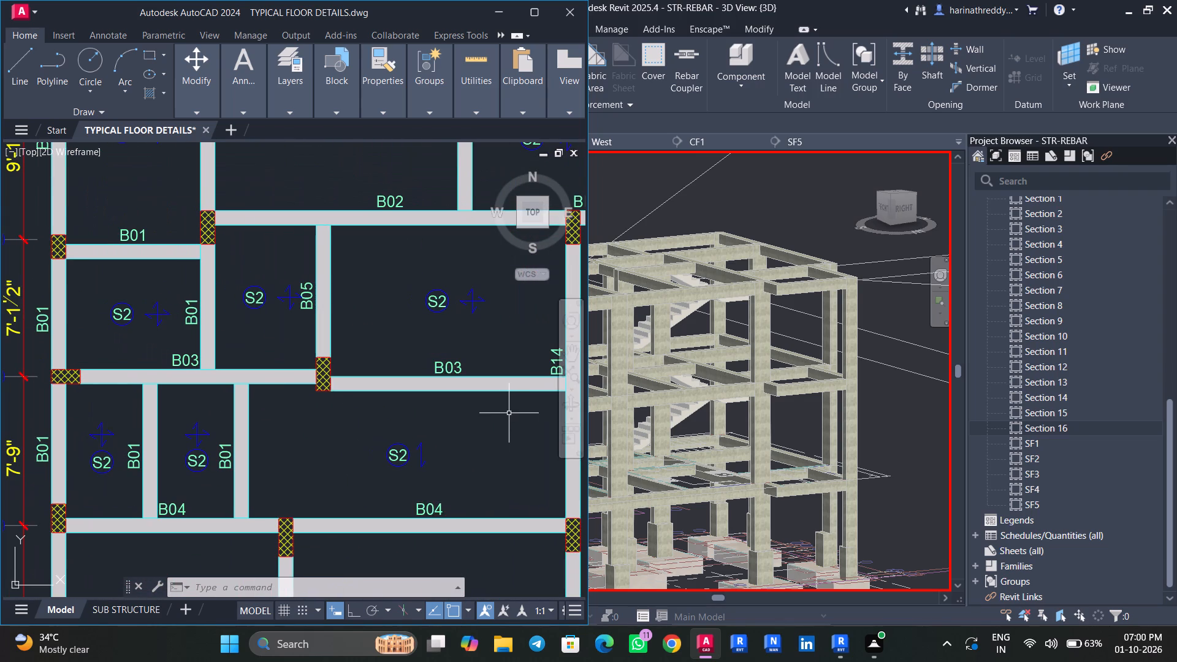
pyautogui.scroll(-2, 509, 413)
pyautogui.moveTo(493, 443); pyautogui.dragTo(497, 314, button='middle')
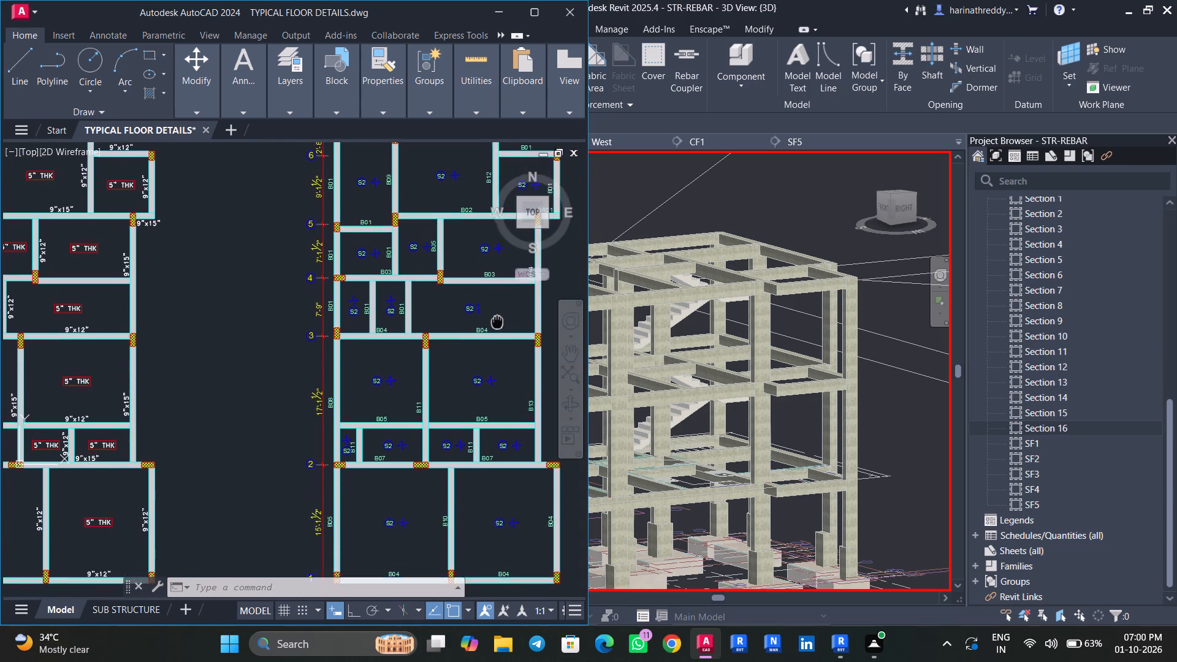
pyautogui.moveTo(497, 314); pyautogui.dragTo(495, 294, button='middle')
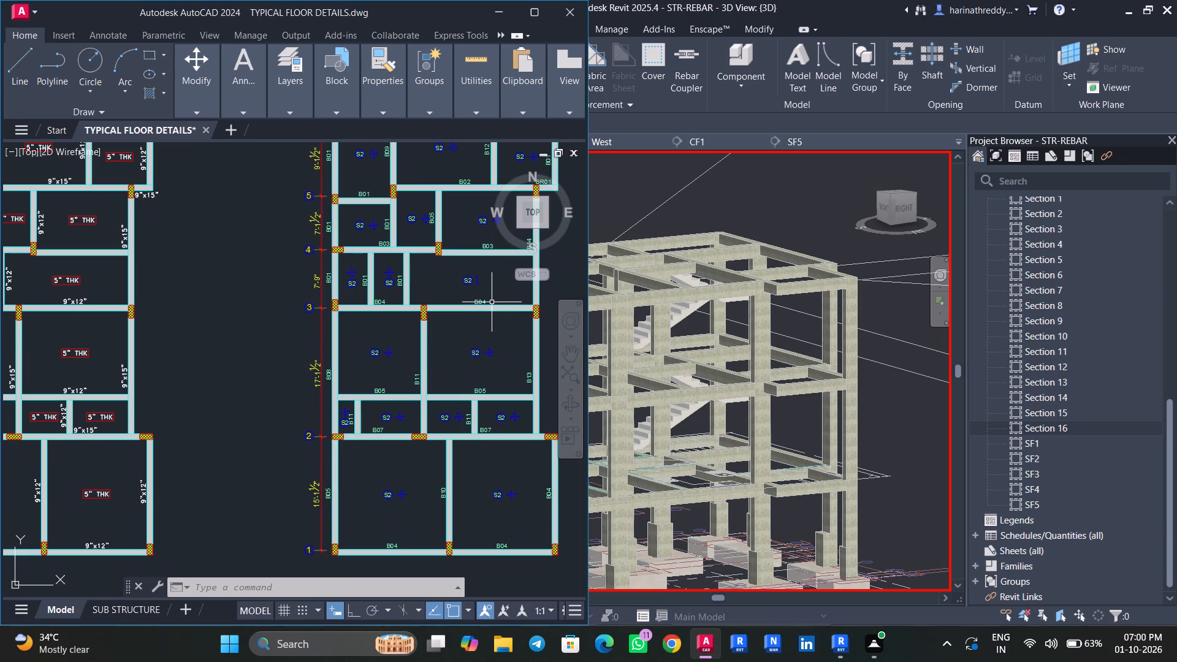
pyautogui.click(498, 12)
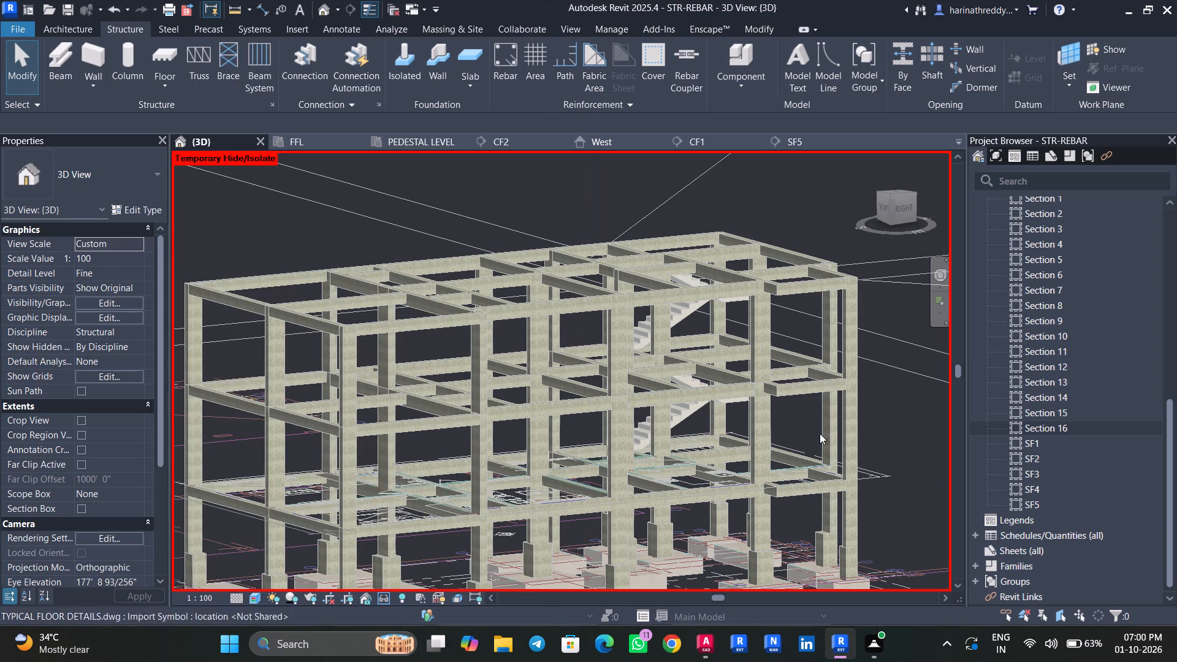
# Save the STR-REBAR project again.
pyautogui.hotkey('ctrl', 's')
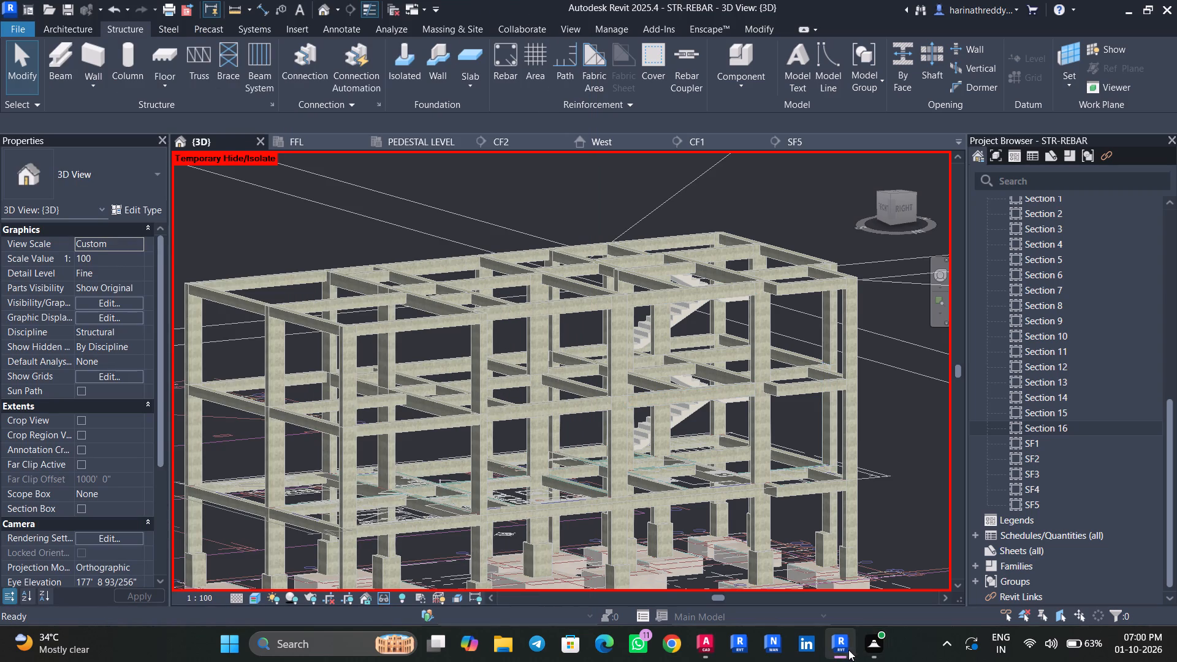
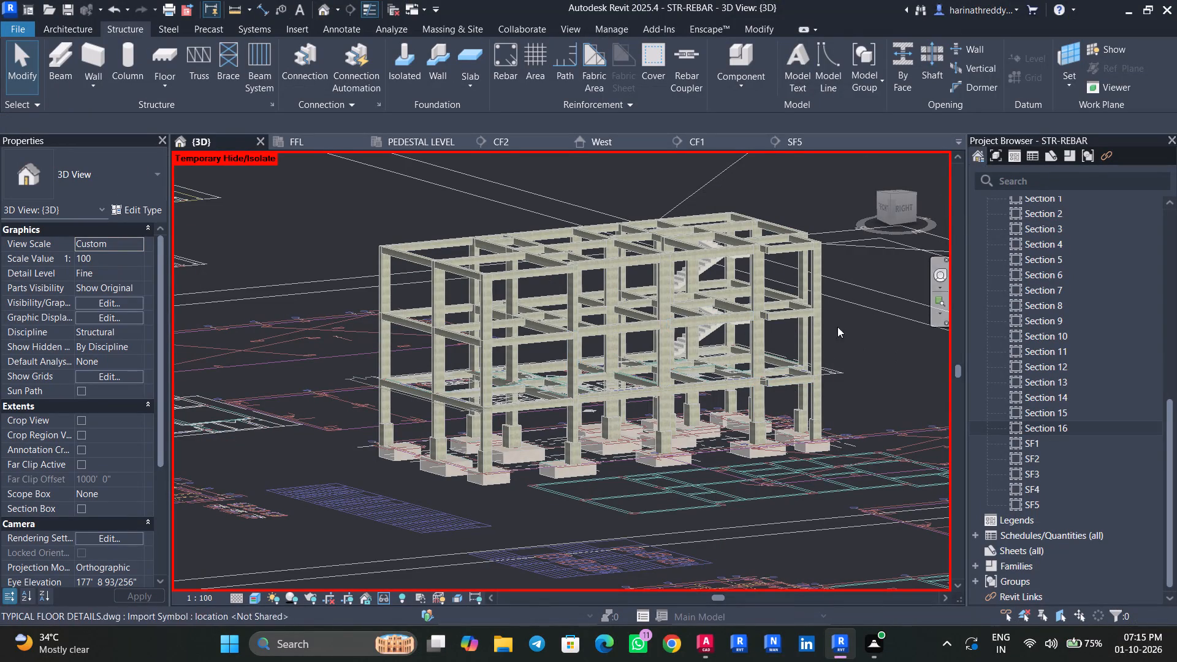
# Open the PL structural plan.
pyautogui.scroll(7, 1045, 308)
pyautogui.scroll(-1, 1046, 308)
pyautogui.scroll(3, 1046, 308)
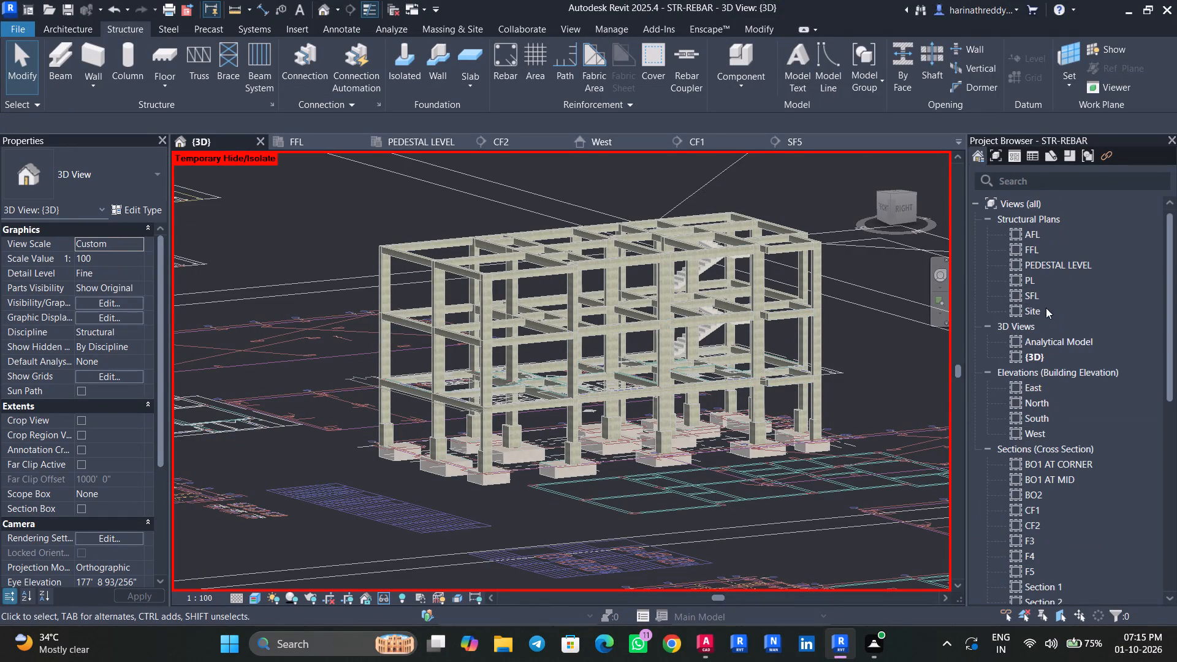
pyautogui.doubleClick(1042, 277)
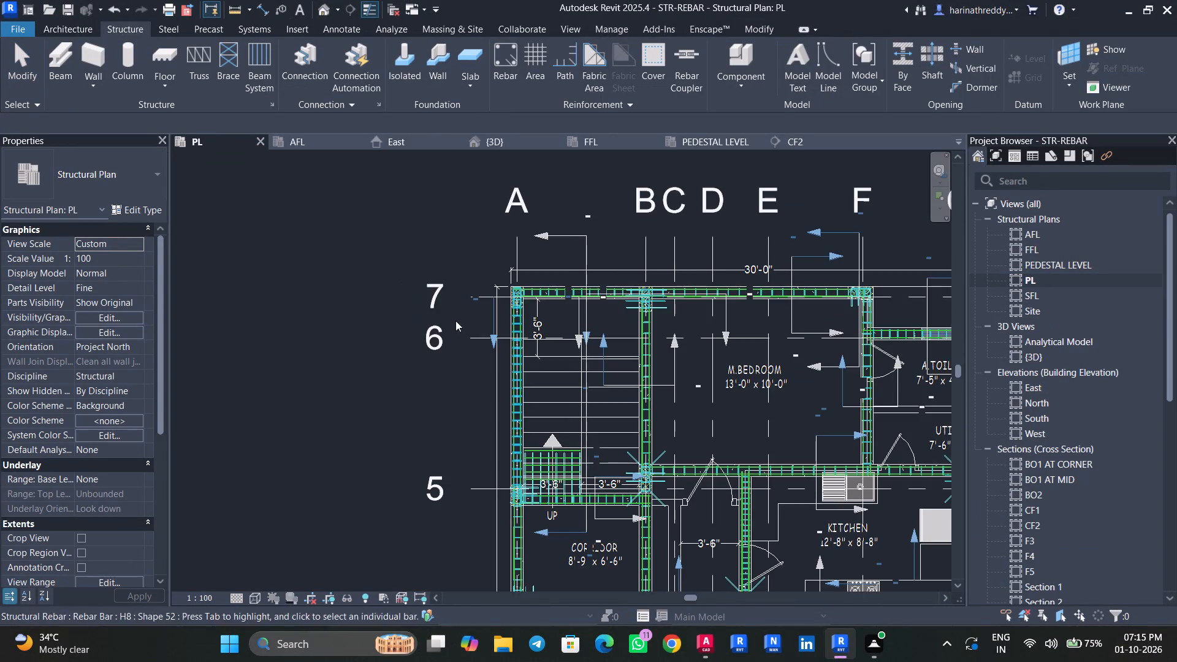
pyautogui.scroll(-3, 433, 319)
pyautogui.scroll(-1, 620, 361)
pyautogui.scroll(4, 620, 361)
pyautogui.moveTo(650, 401); pyautogui.dragTo(614, 352, button='middle')
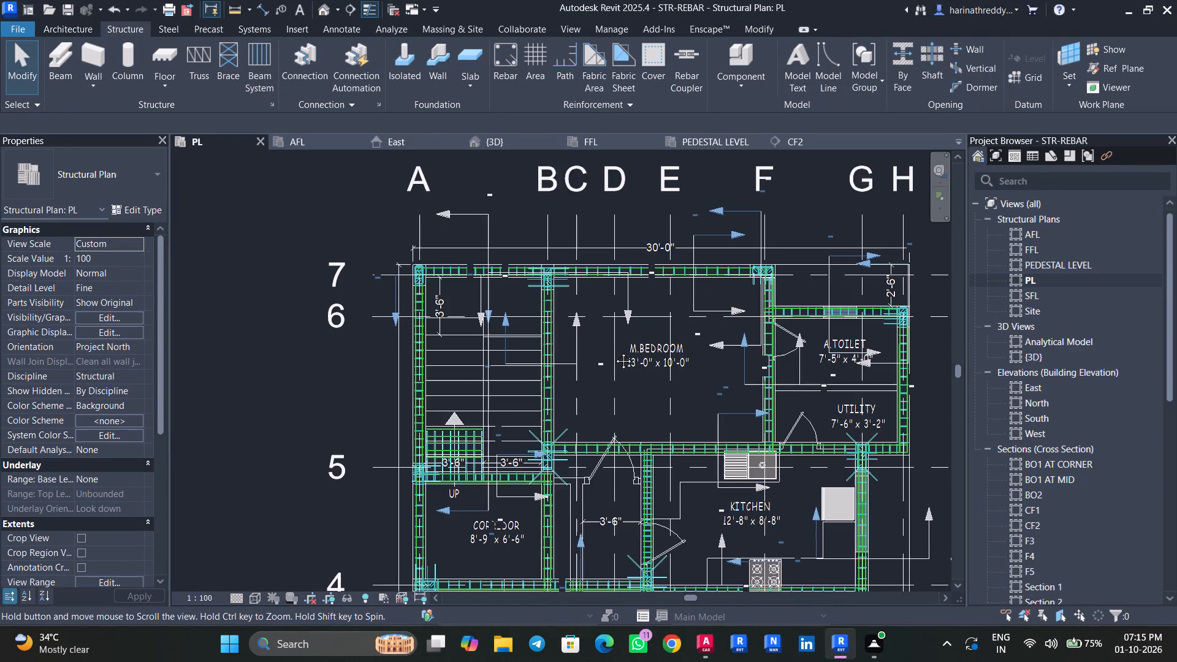
pyautogui.moveTo(614, 352); pyautogui.dragTo(556, 242, button='middle')
pyautogui.scroll(-5, 628, 369)
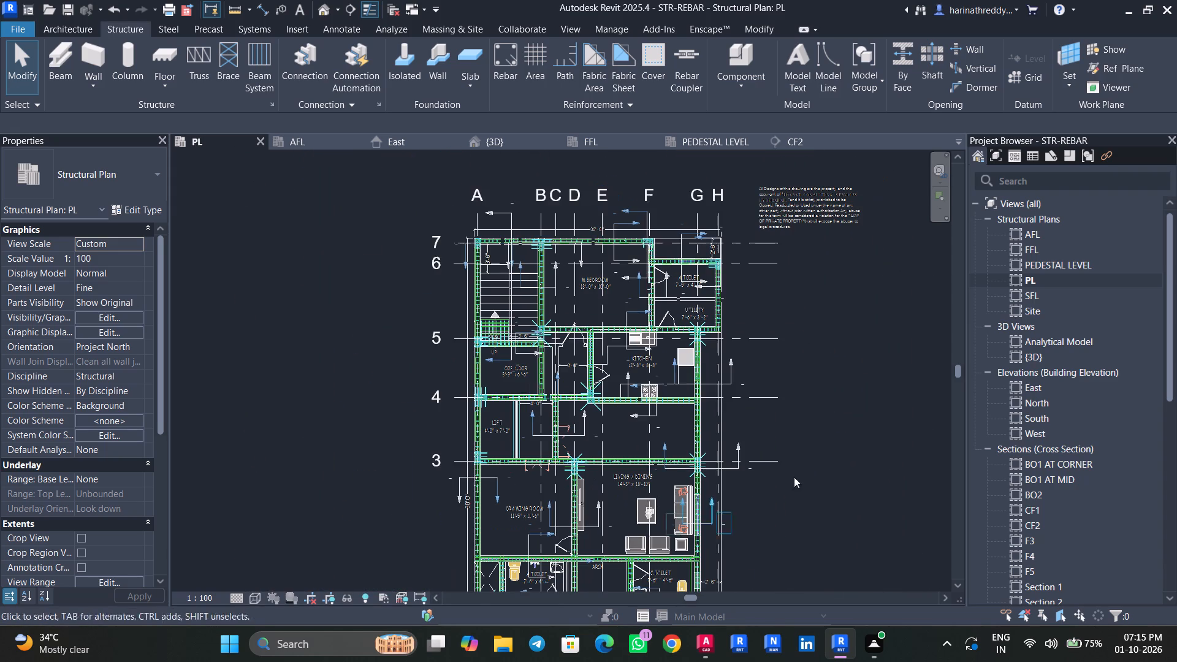
pyautogui.moveTo(787, 443); pyautogui.dragTo(788, 290, button='middle')
# Switch to AutoCAD and examine the slab thickness and beam layouts in TYPICAL FLOOR DETAILS against the Revit PL plan.
pyautogui.click(695, 639)
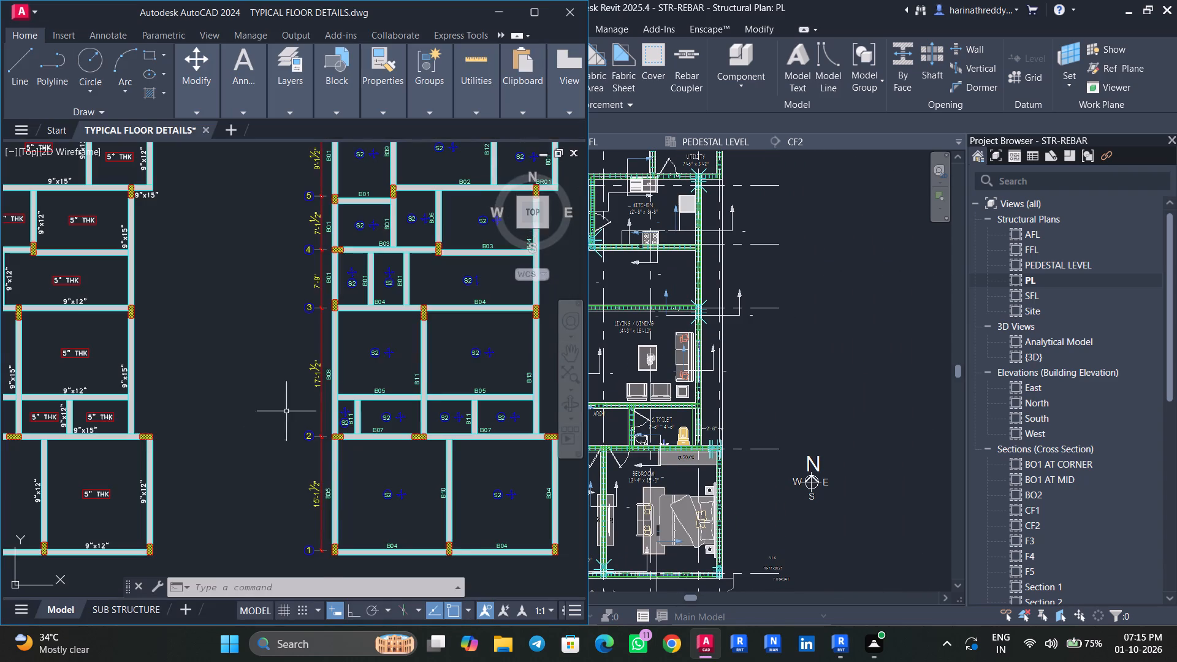
pyautogui.scroll(2, 300, 394)
pyautogui.scroll(-1, 300, 394)
pyautogui.moveTo(421, 360); pyautogui.dragTo(273, 367, button='middle')
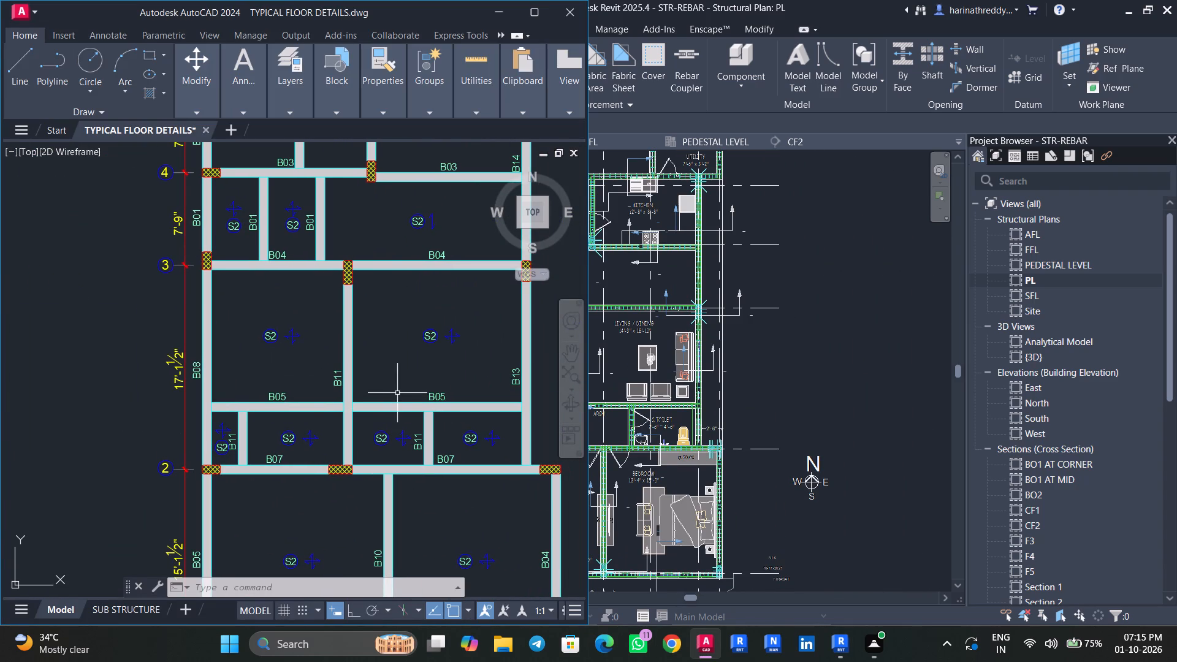
pyautogui.scroll(-1, 409, 386)
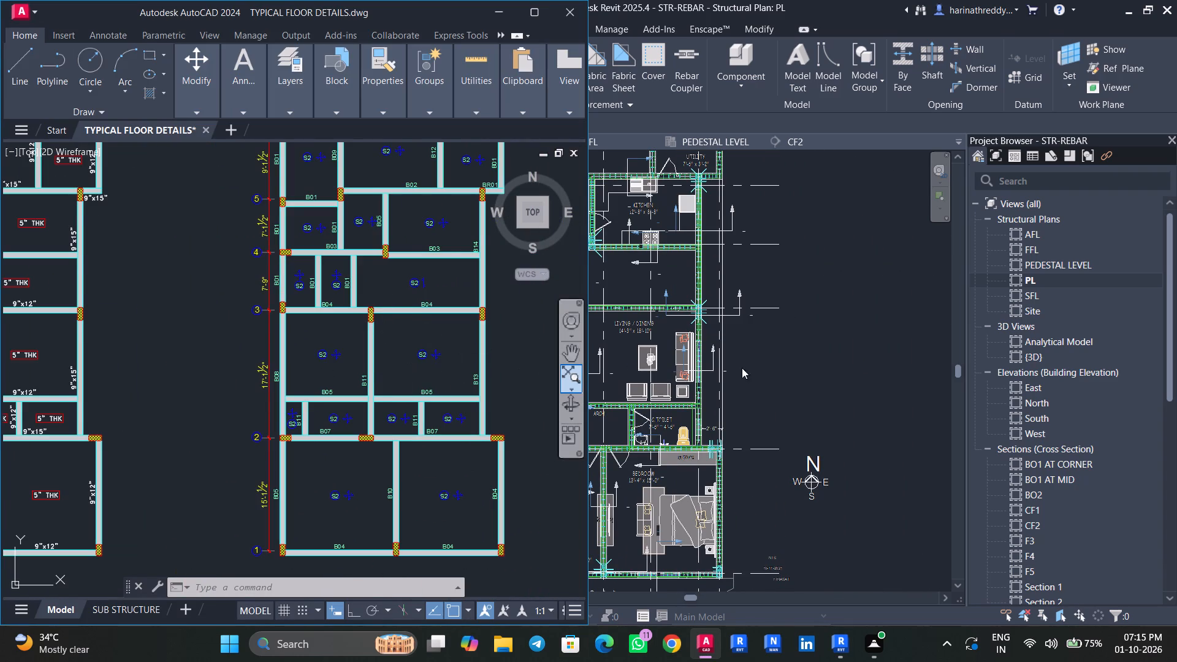
pyautogui.scroll(-2, 434, 369)
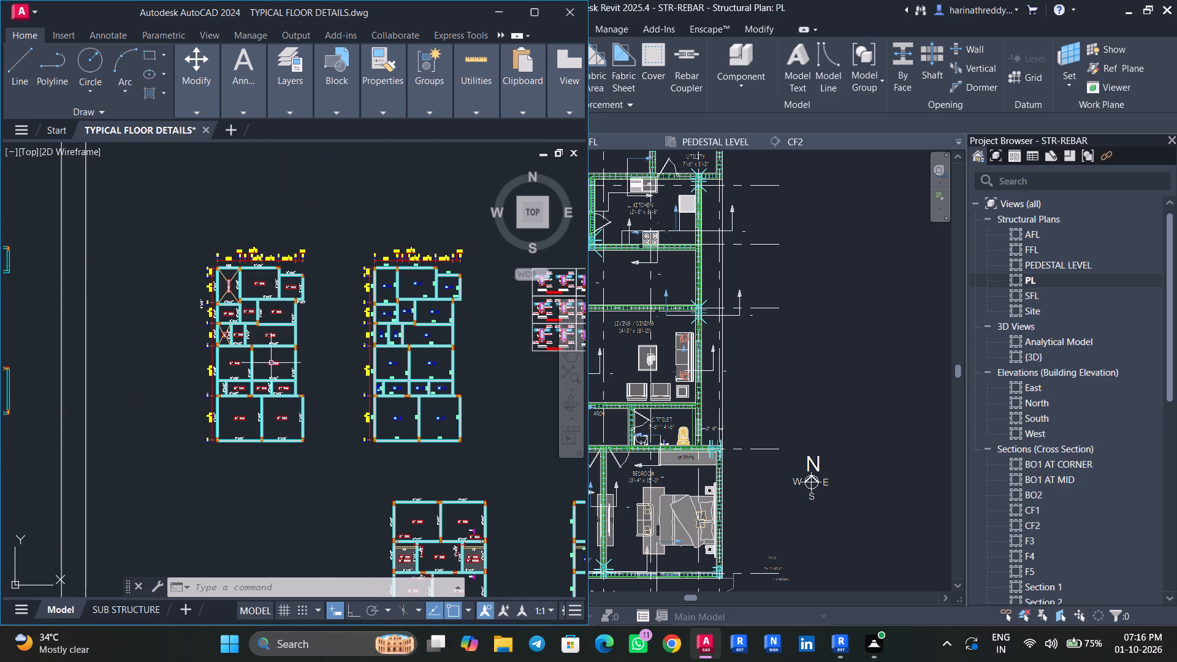
pyautogui.scroll(2, 398, 352)
pyautogui.moveTo(403, 357); pyautogui.dragTo(517, 403, button='middle')
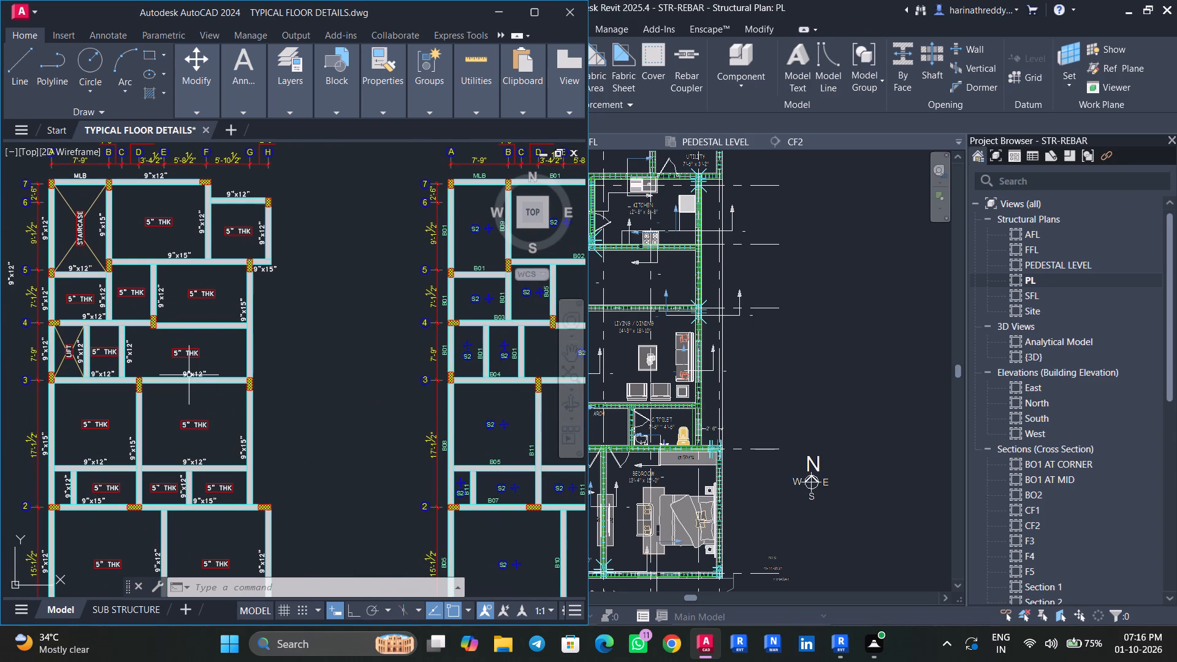
pyautogui.moveTo(189, 374); pyautogui.dragTo(177, 382, button='middle')
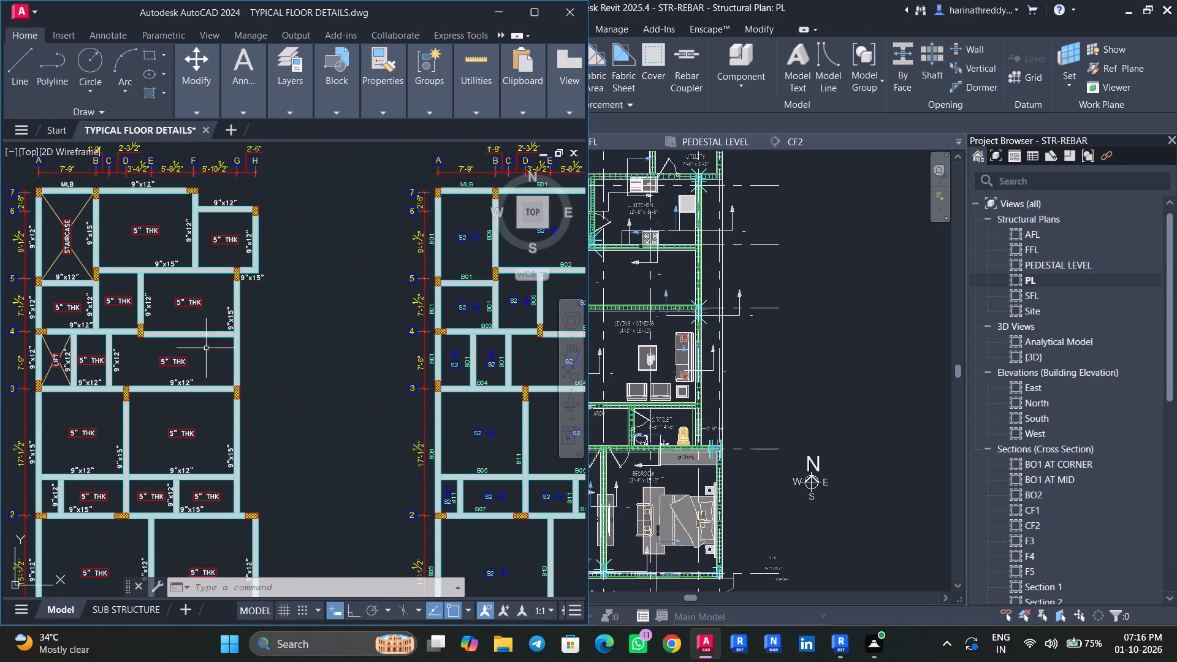
pyautogui.click(495, 12)
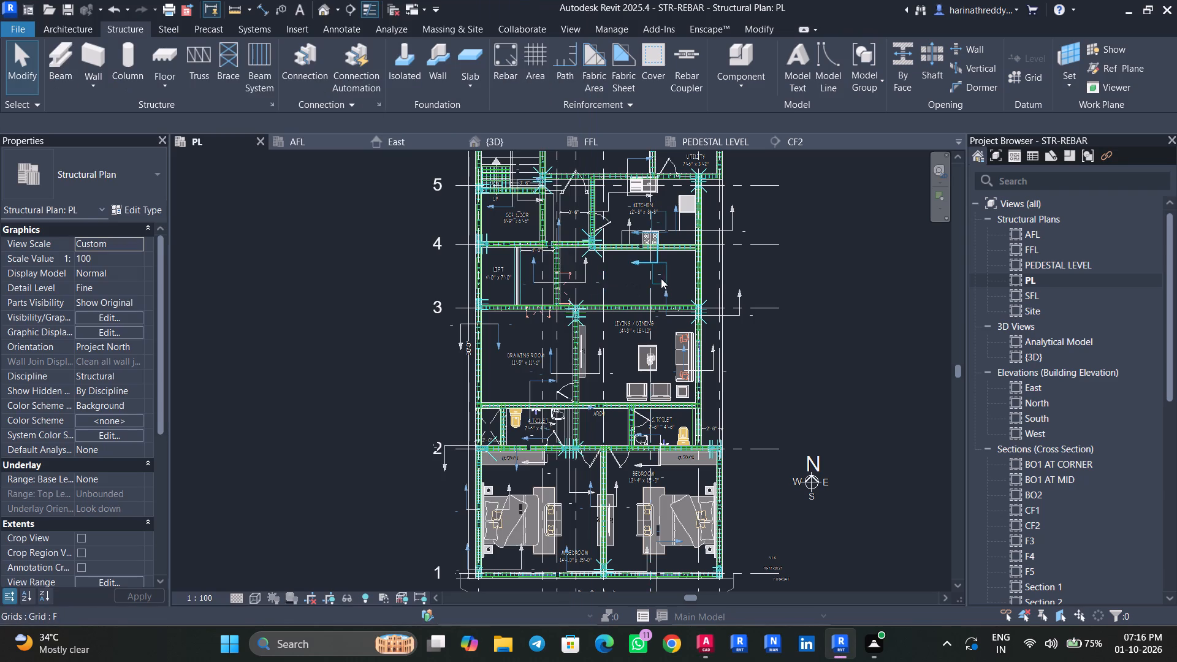
pyautogui.moveTo(661, 278); pyautogui.dragTo(671, 349, button='middle')
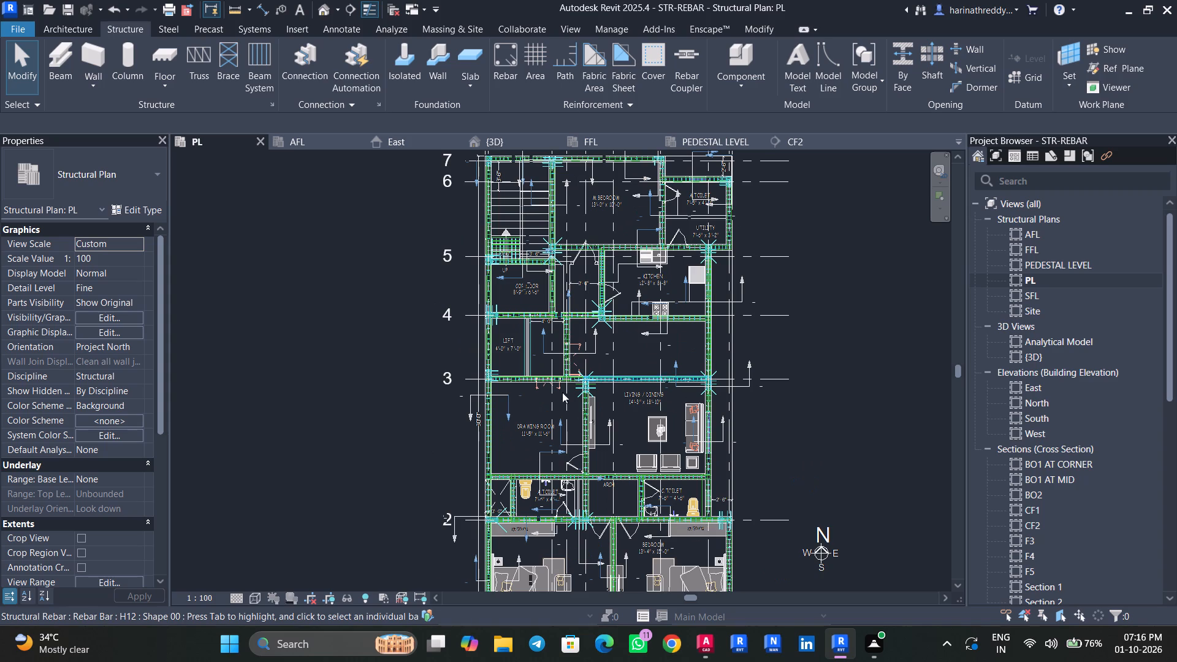
pyautogui.click(697, 644)
pyautogui.moveTo(428, 449); pyautogui.dragTo(349, 451, button='middle')
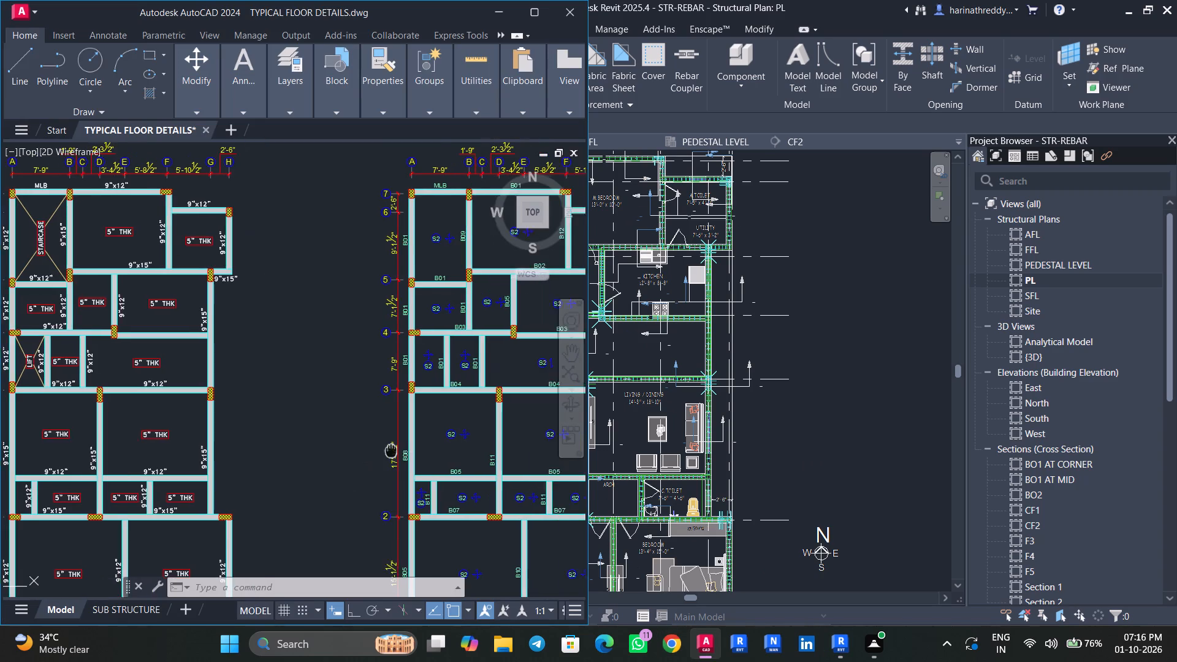
pyautogui.moveTo(349, 451); pyautogui.dragTo(281, 456, button='middle')
pyautogui.moveTo(281, 449); pyautogui.dragTo(276, 352, button='middle')
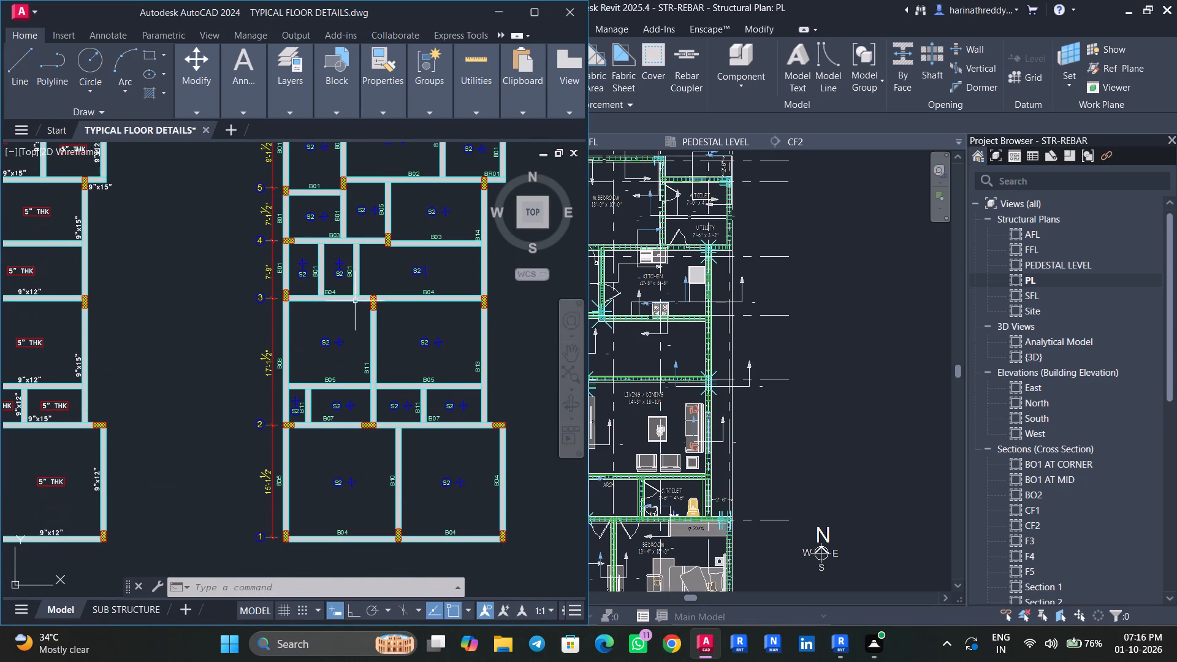
pyautogui.moveTo(355, 313); pyautogui.dragTo(348, 439, button='middle')
# Compare the Revit plan around grids 3 to 7 with the slab and beam layouts in the AutoCAD drawing.
pyautogui.click(488, 18)
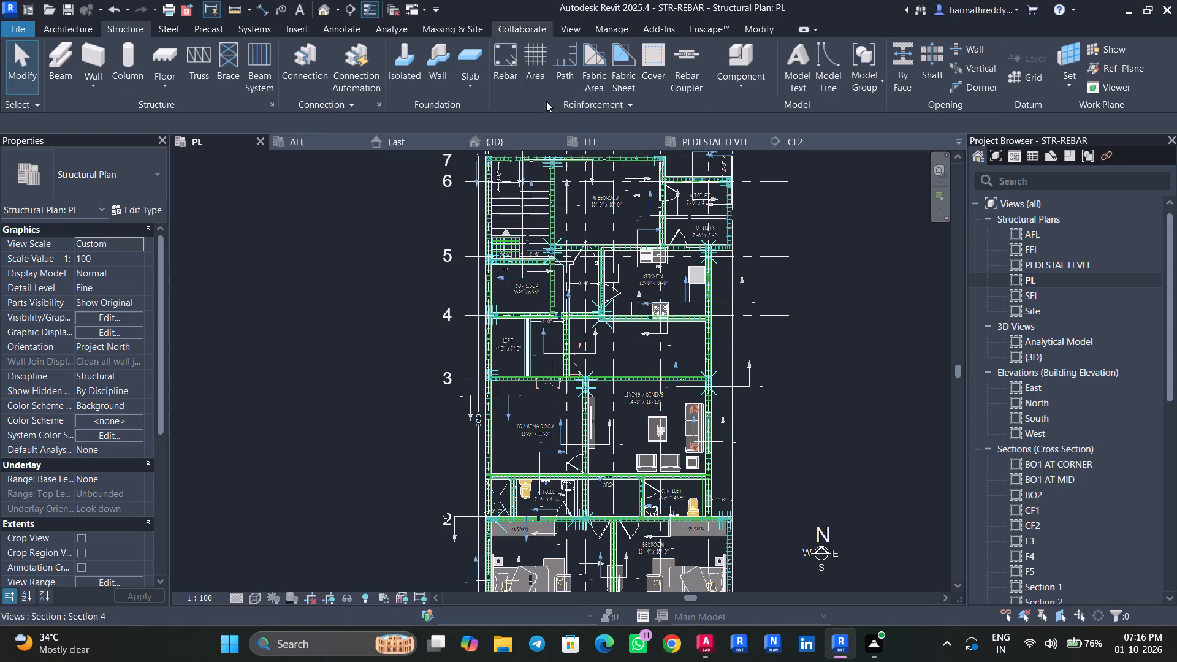
pyautogui.scroll(2, 582, 258)
pyautogui.scroll(-1, 582, 258)
pyautogui.scroll(6, 582, 258)
pyautogui.moveTo(566, 280); pyautogui.dragTo(598, 441, button='middle')
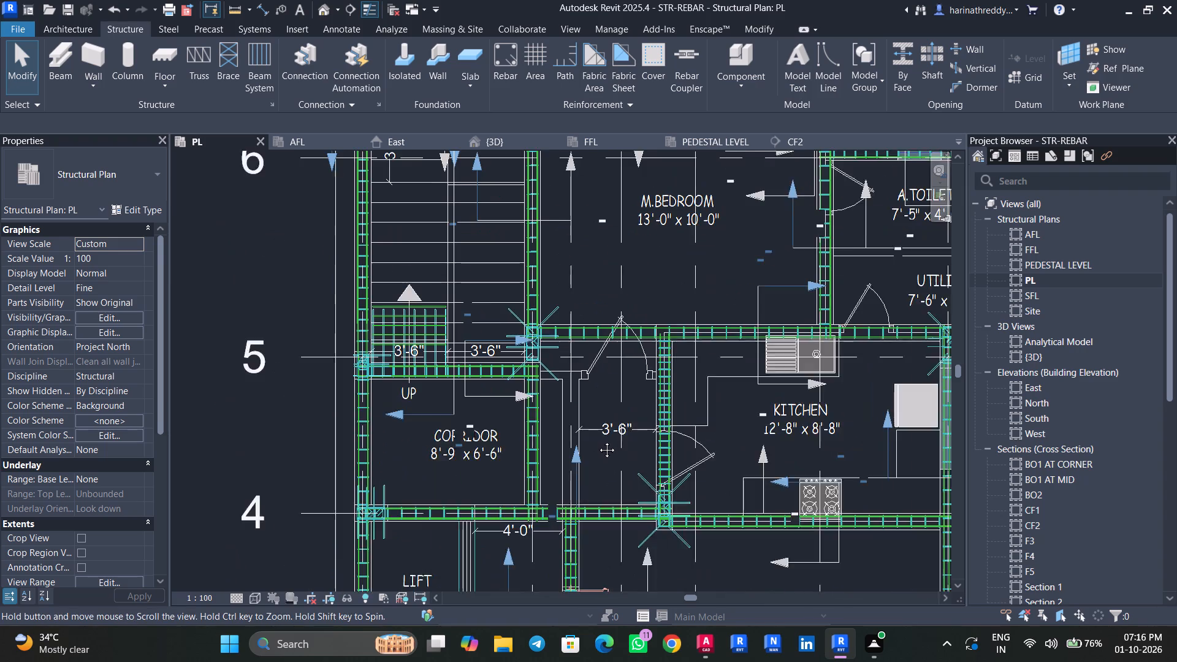
pyautogui.moveTo(598, 441); pyautogui.dragTo(598, 441, button='middle')
pyautogui.scroll(-3, 579, 401)
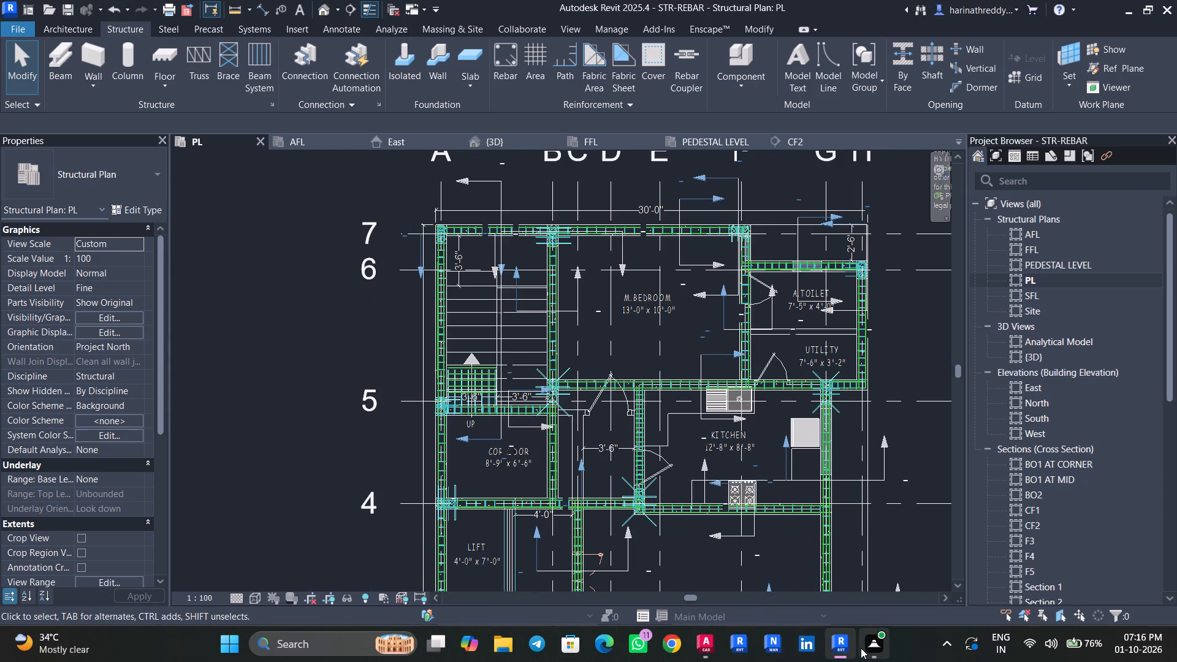
pyautogui.click(711, 645)
pyautogui.scroll(2, 282, 248)
pyautogui.moveTo(284, 250); pyautogui.dragTo(259, 284, button='middle')
pyautogui.scroll(-5, 259, 284)
pyautogui.moveTo(227, 300); pyautogui.dragTo(269, 312, button='middle')
pyautogui.scroll(-1, 219, 309)
pyautogui.scroll(5, 219, 309)
pyautogui.moveTo(148, 300); pyautogui.dragTo(301, 380, button='middle')
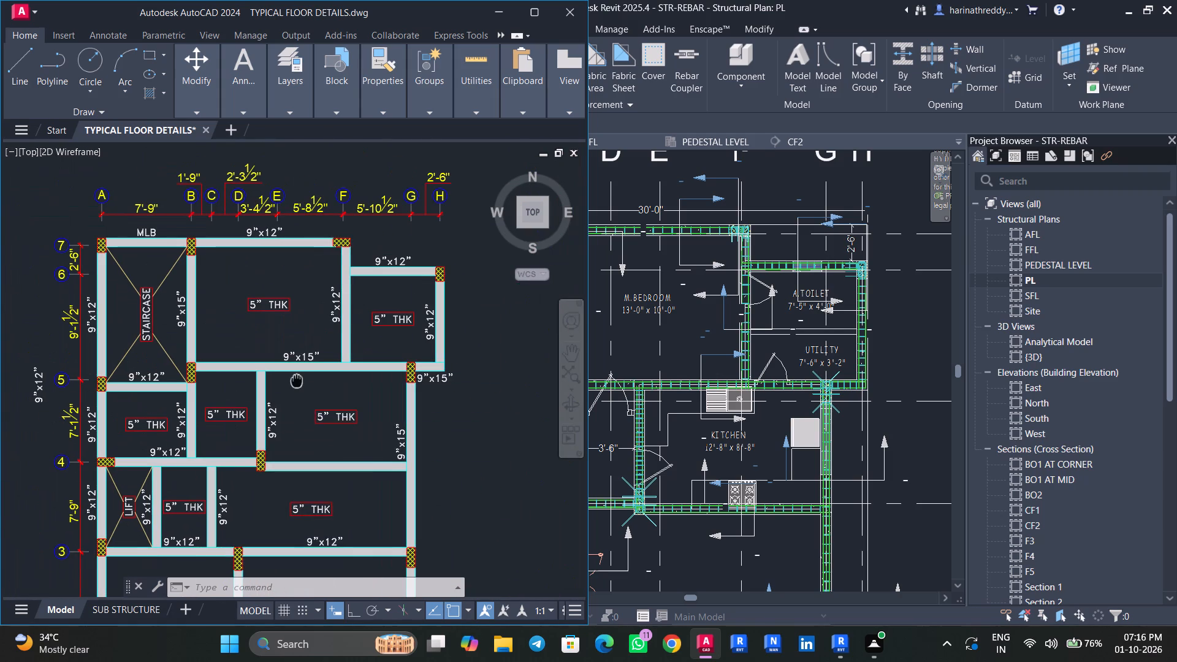
pyautogui.moveTo(301, 380); pyautogui.dragTo(95, 321, button='middle')
pyautogui.moveTo(332, 342); pyautogui.dragTo(120, 338, button='middle')
pyautogui.scroll(-1, 126, 337)
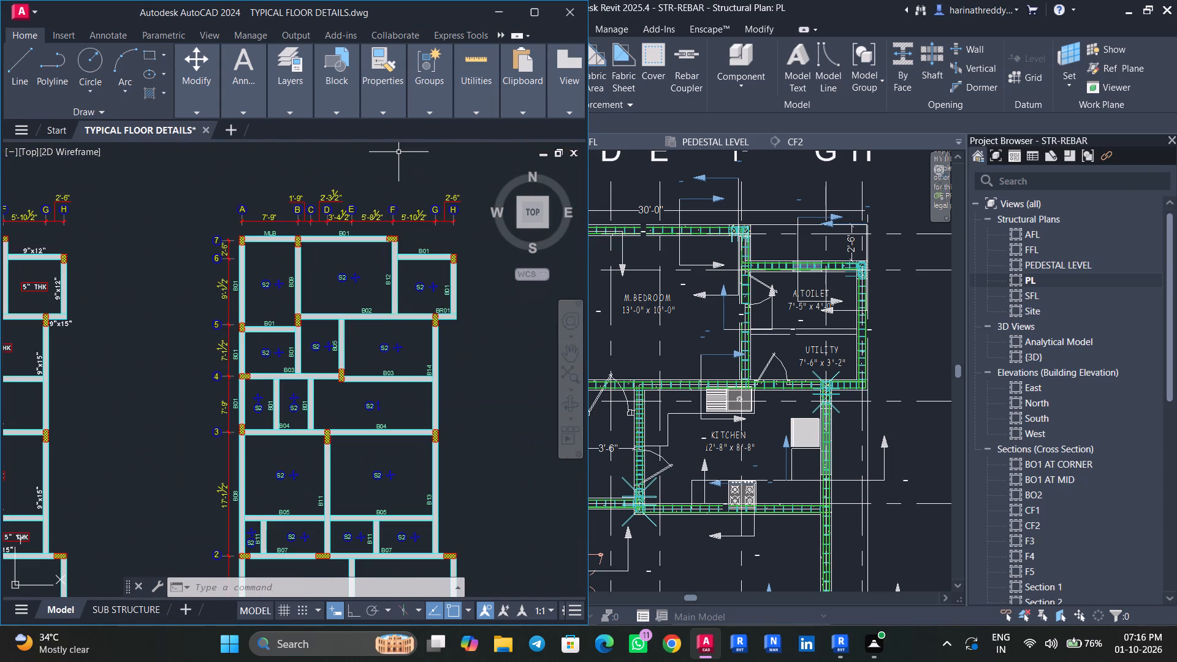
# Return to Revit, start a structural floor on level PL and duplicate the Generic 300mm type as 5" FLOOR.
pyautogui.click(488, 8)
pyautogui.click(158, 83)
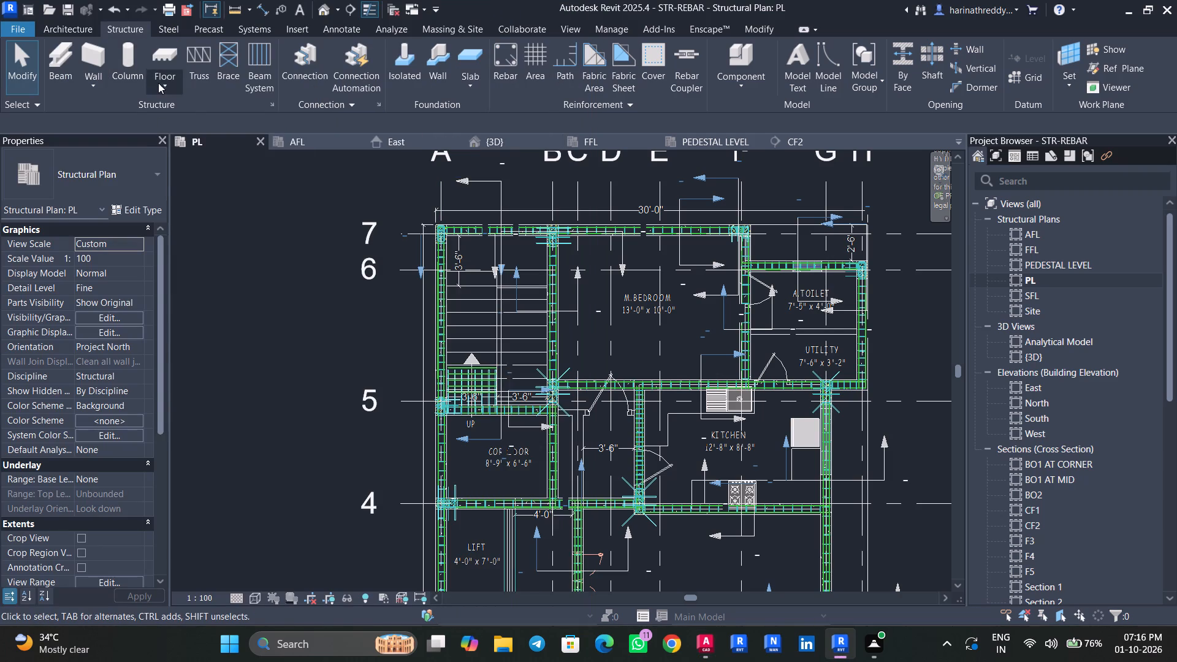
pyautogui.click(172, 112)
pyautogui.click(142, 214)
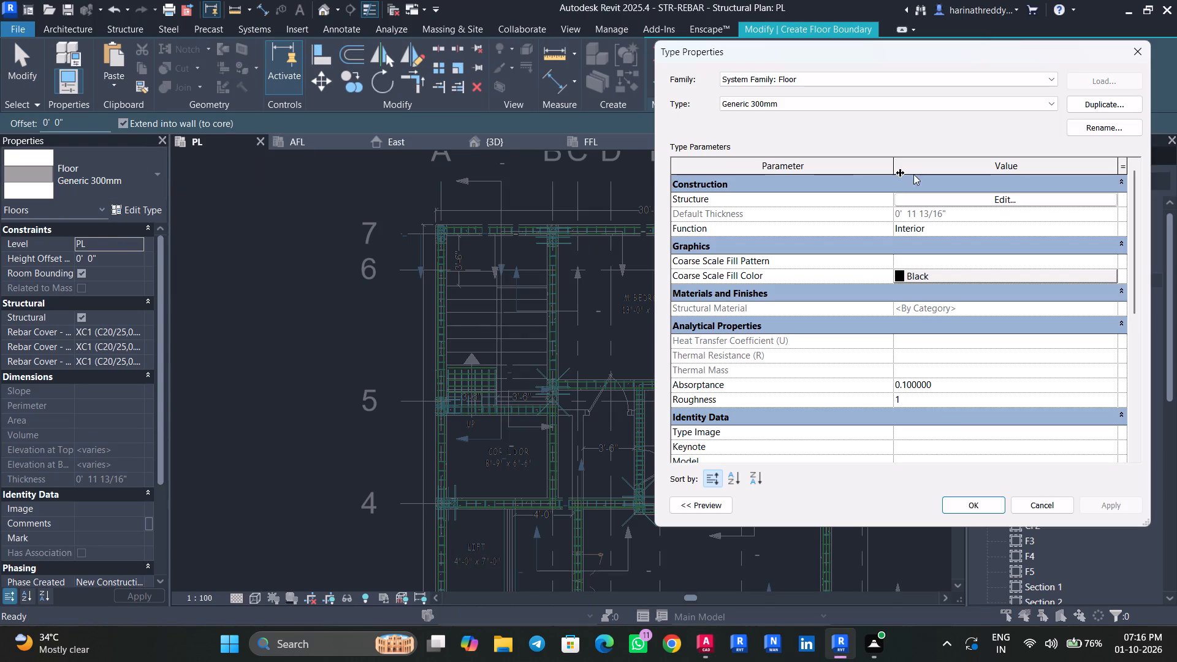
pyautogui.click(1082, 107)
pyautogui.press('5')
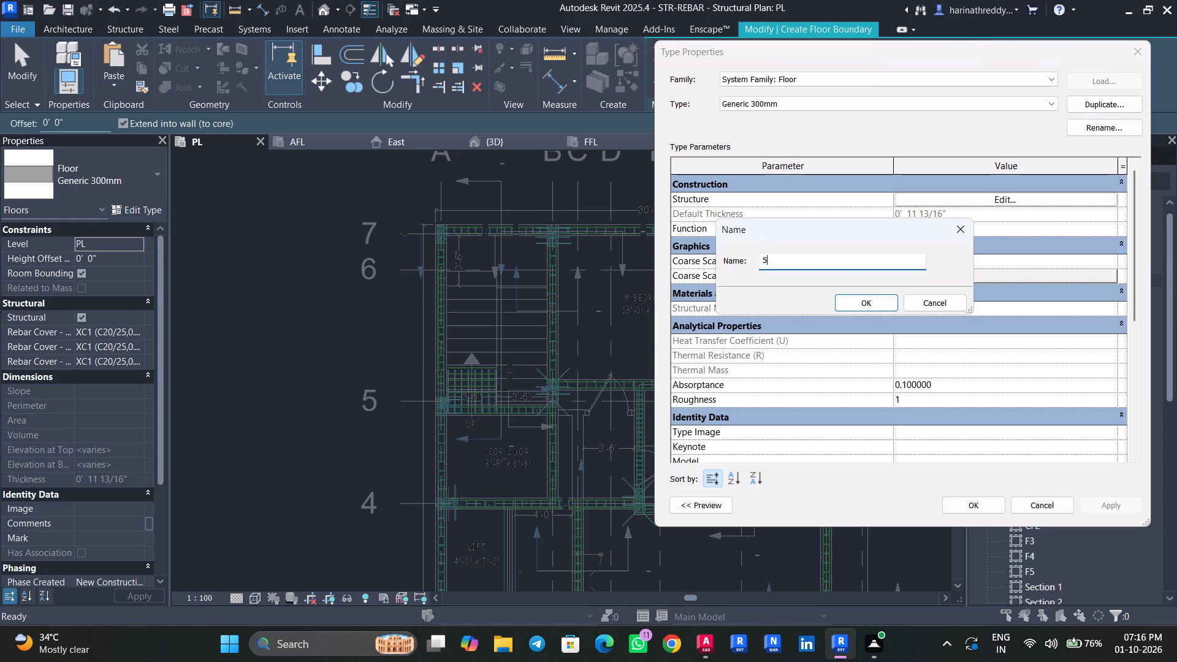
pyautogui.write('" FLOOR')
pyautogui.press('Return')
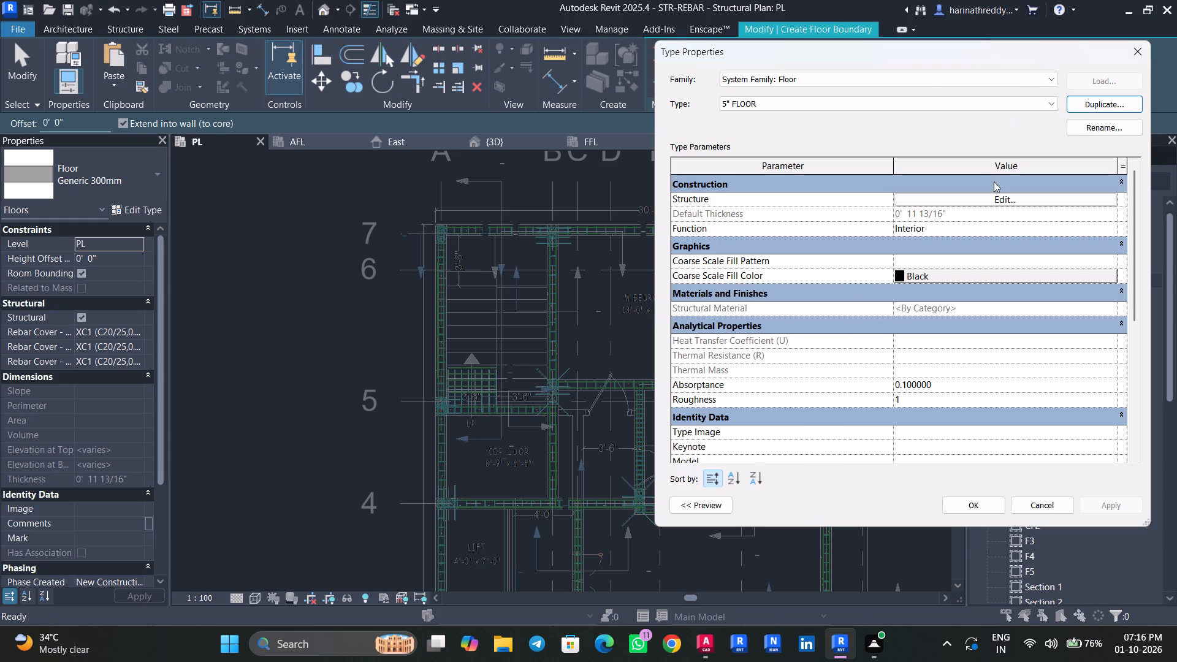
# Set the thickness of the 5" FLOOR type's structure layer to 5".
pyautogui.click(999, 201)
pyautogui.click(962, 208)
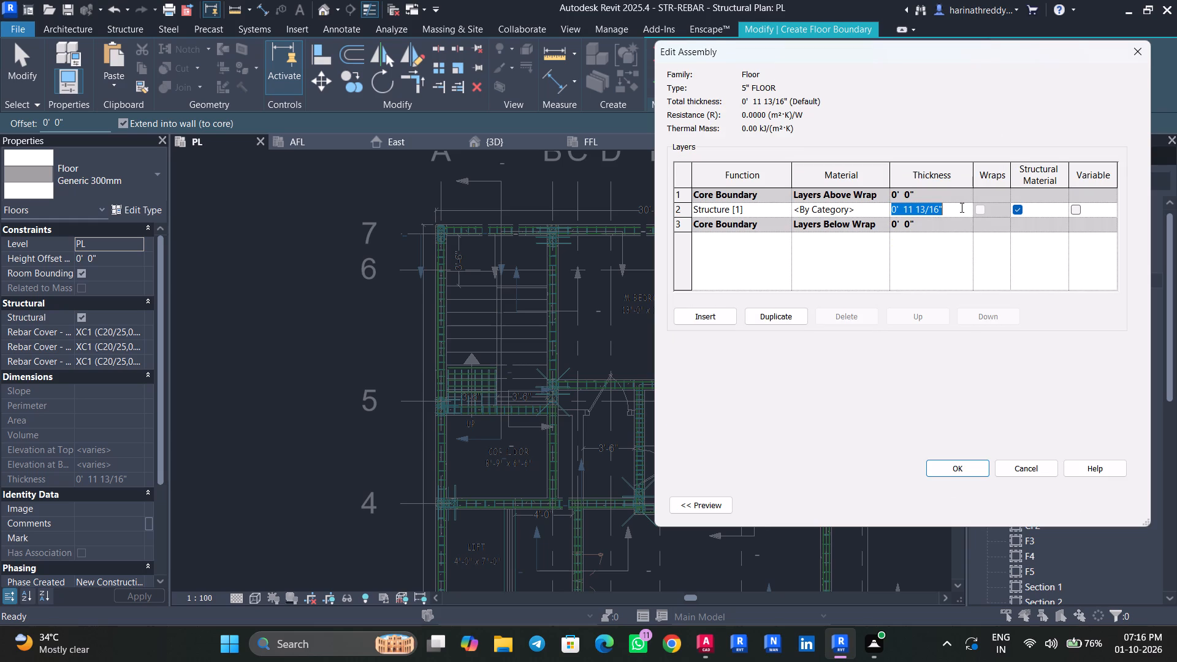
pyautogui.write('5"')
pyautogui.press('Return')
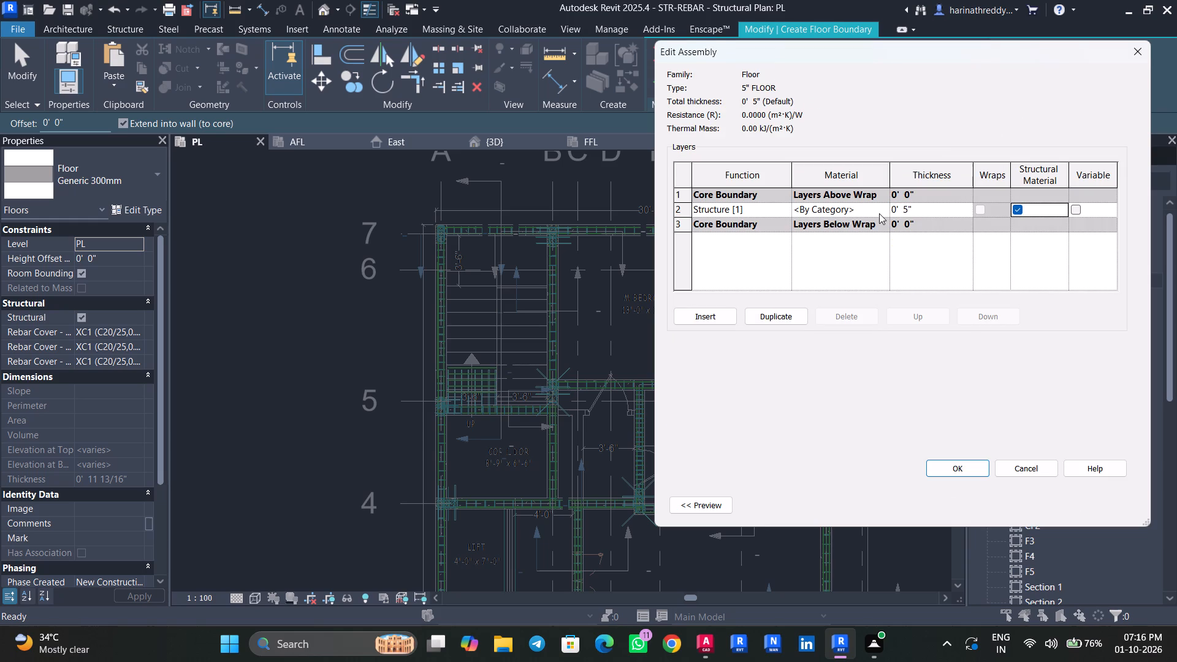
# Assign Concrete - Cast-in-Place Concrete to the structure layer and apply the 5" FLOOR type settings.
pyautogui.click(879, 213)
pyautogui.click(884, 212)
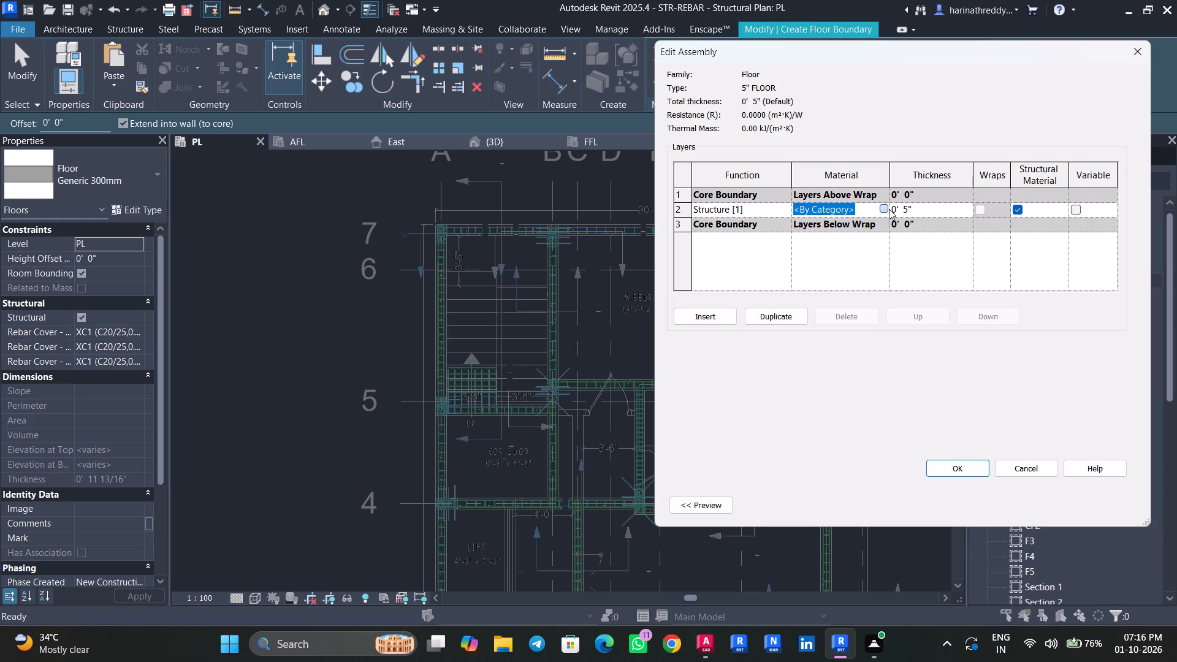
pyautogui.click(882, 209)
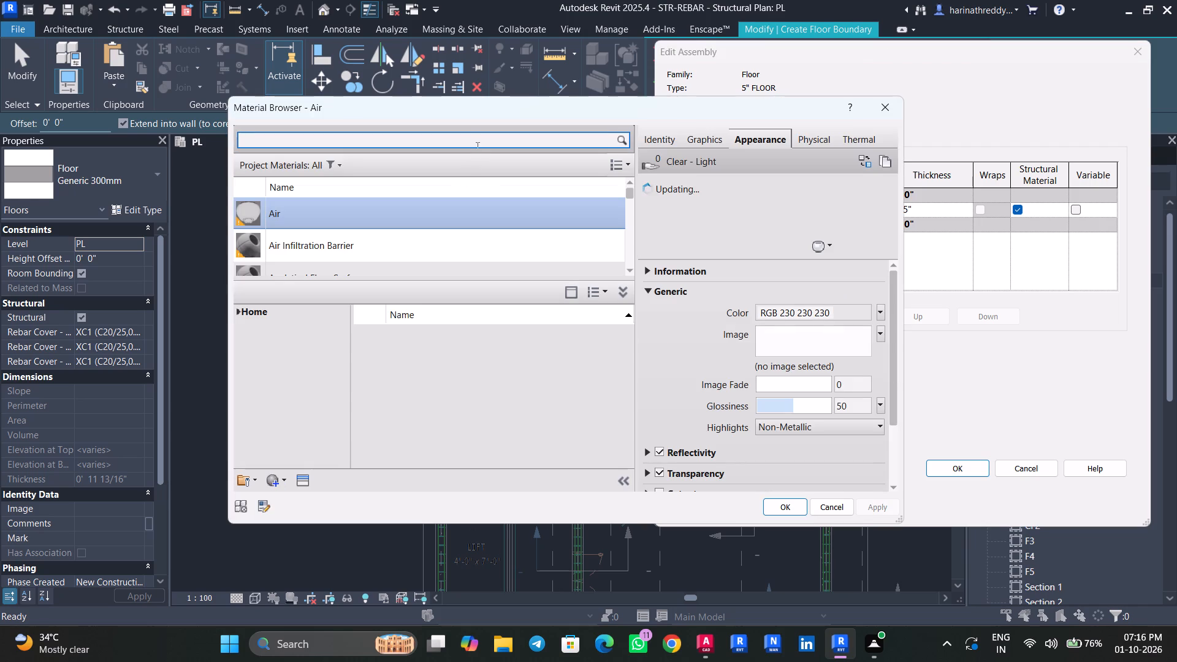
pyautogui.click(477, 144)
pyautogui.write('CONCR')
pyautogui.write('ETE')
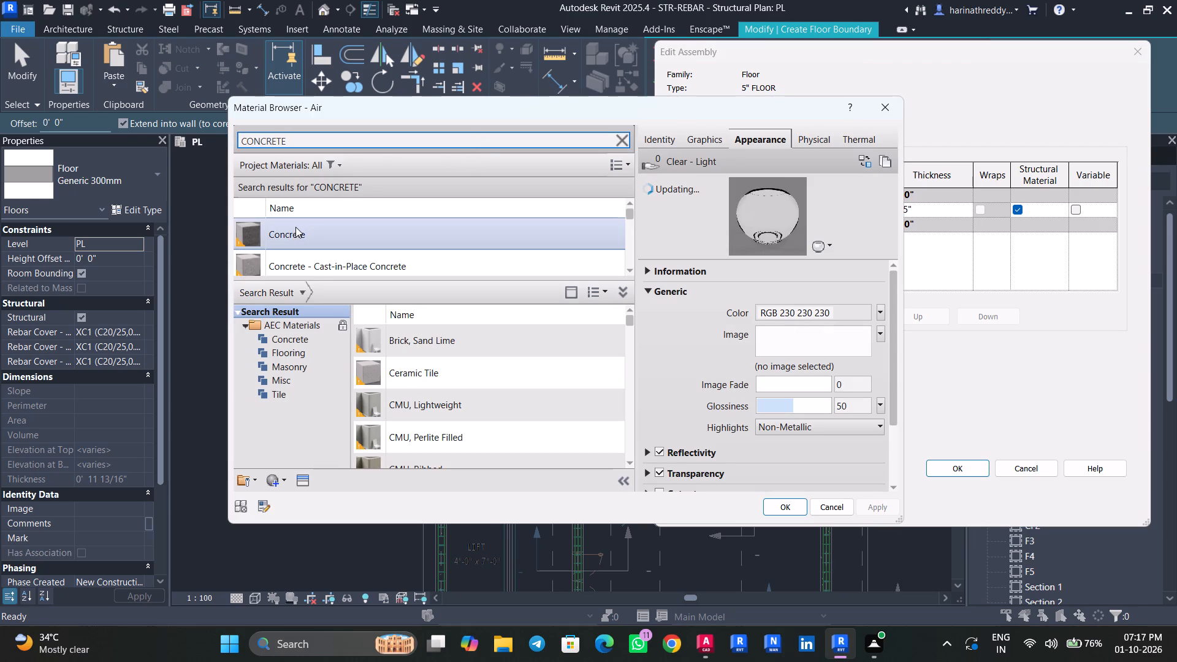
pyautogui.click(297, 227)
pyautogui.click(306, 256)
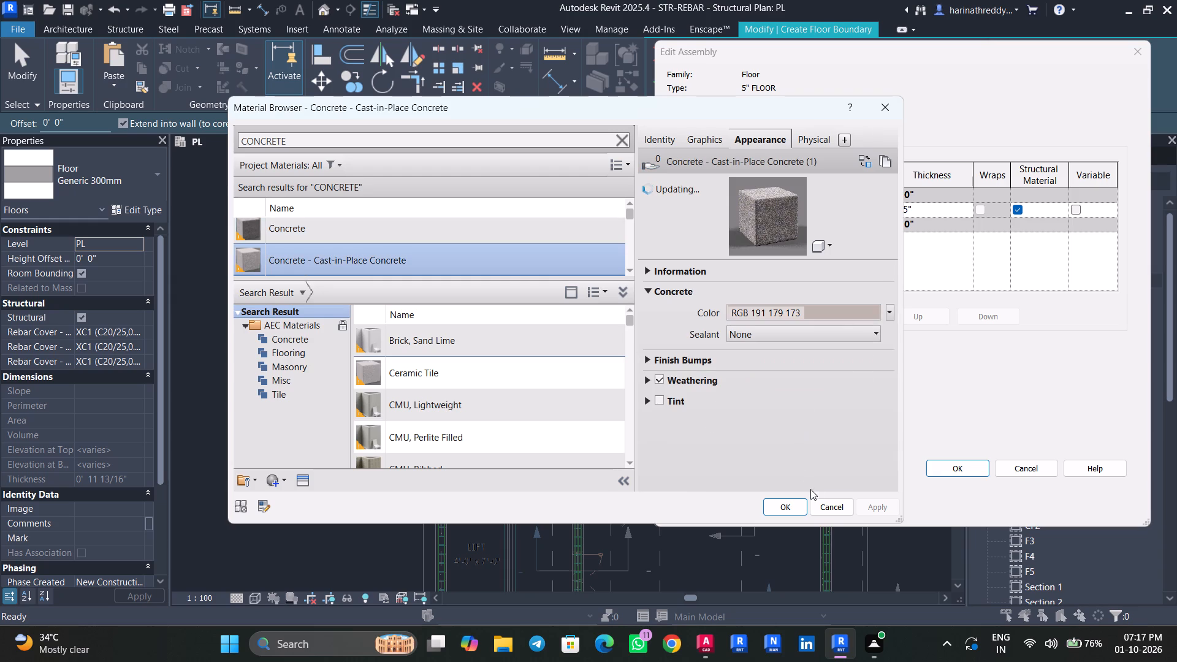
pyautogui.click(795, 508)
pyautogui.click(939, 462)
pyautogui.click(1094, 505)
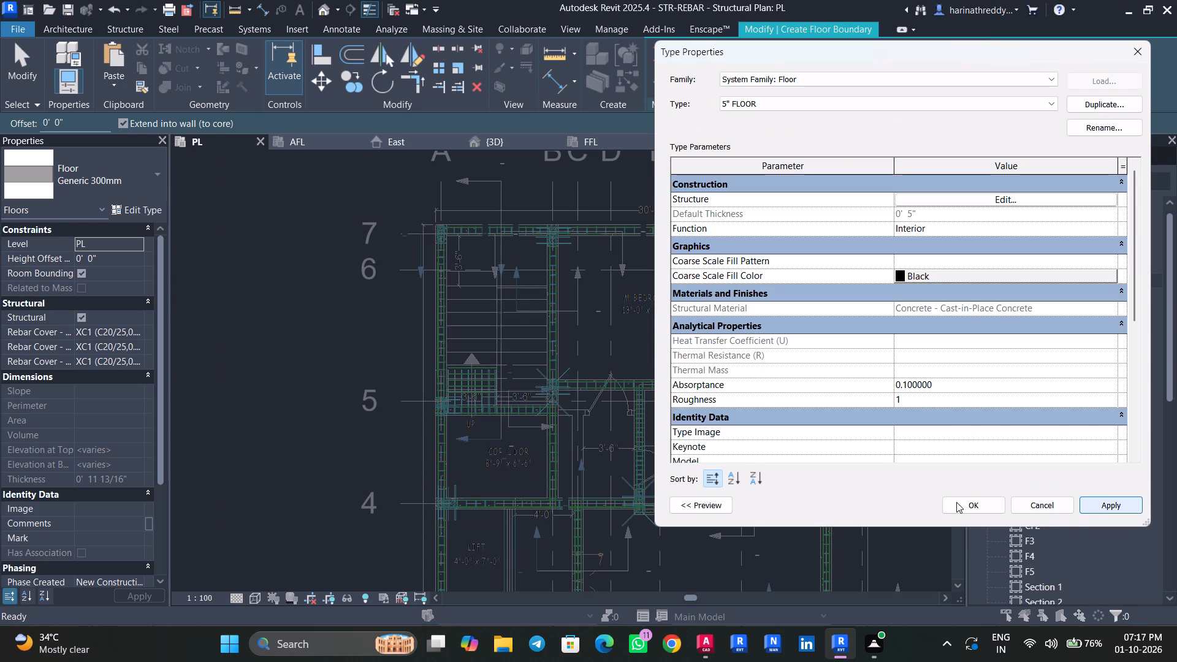
pyautogui.click(966, 503)
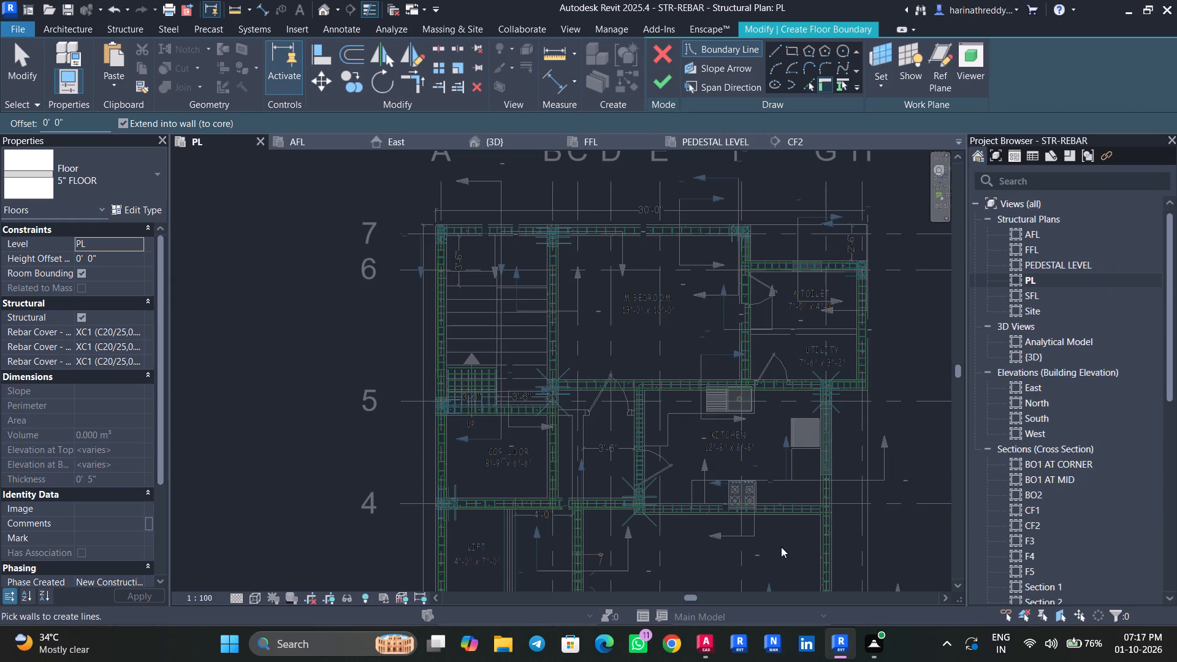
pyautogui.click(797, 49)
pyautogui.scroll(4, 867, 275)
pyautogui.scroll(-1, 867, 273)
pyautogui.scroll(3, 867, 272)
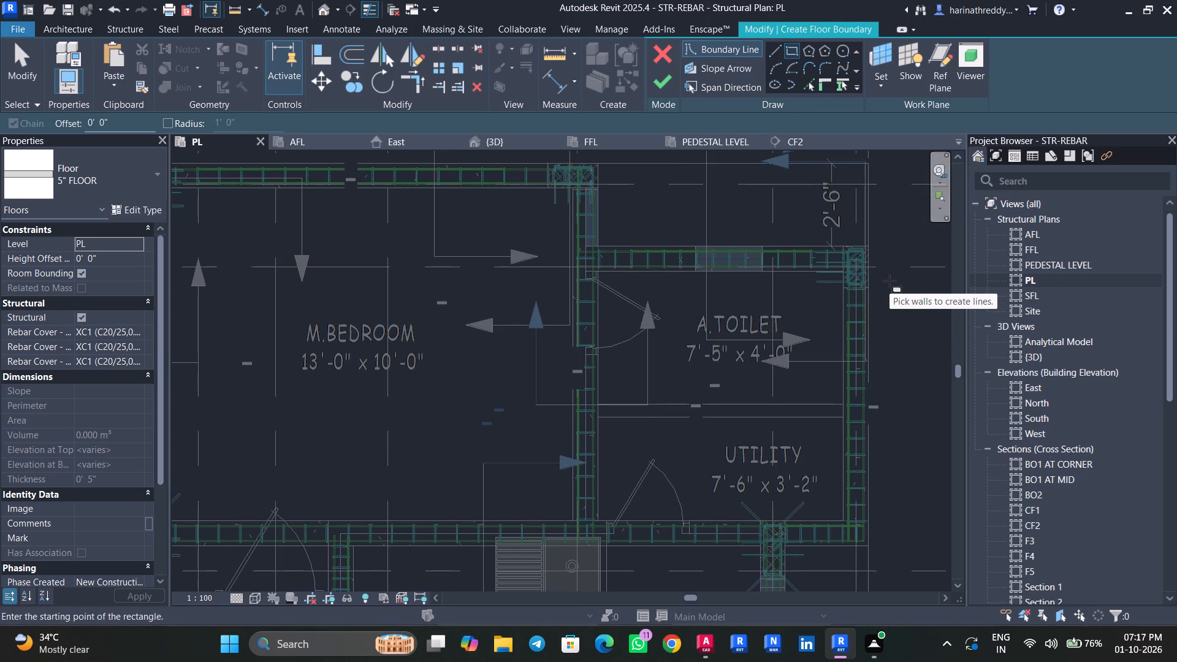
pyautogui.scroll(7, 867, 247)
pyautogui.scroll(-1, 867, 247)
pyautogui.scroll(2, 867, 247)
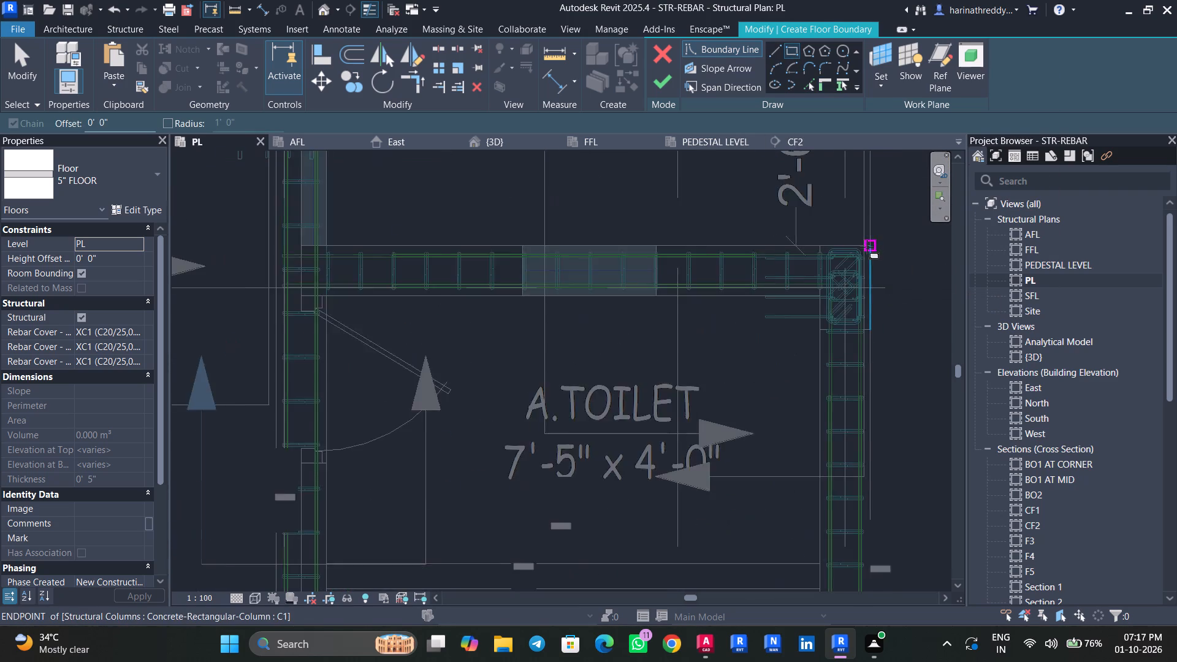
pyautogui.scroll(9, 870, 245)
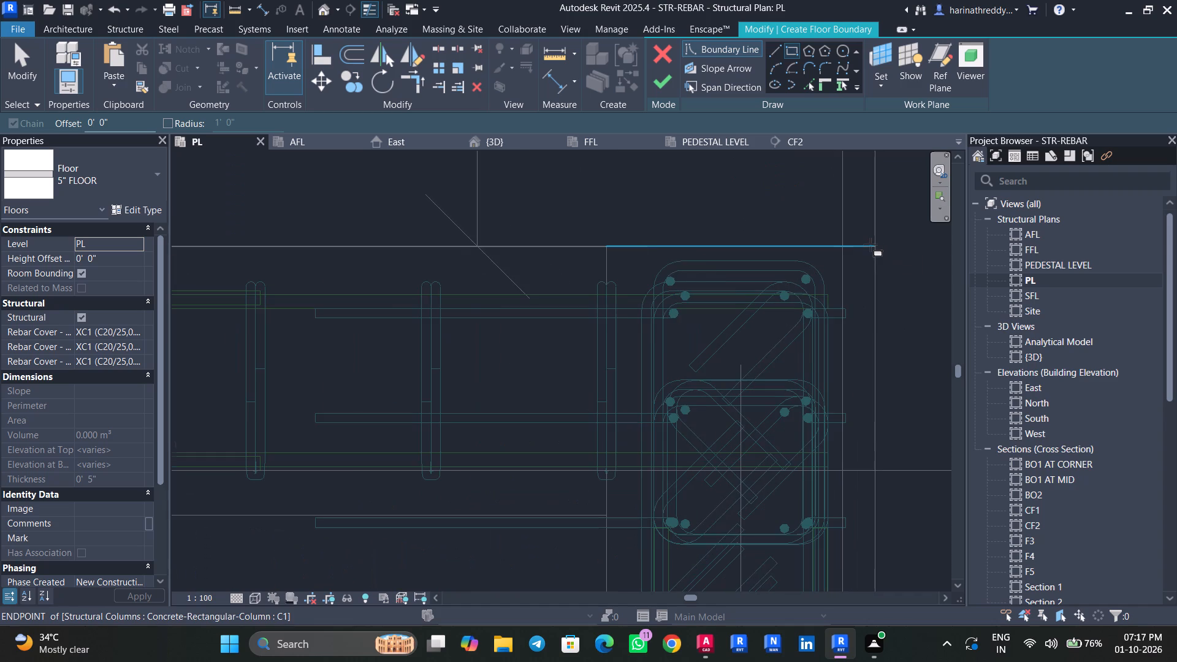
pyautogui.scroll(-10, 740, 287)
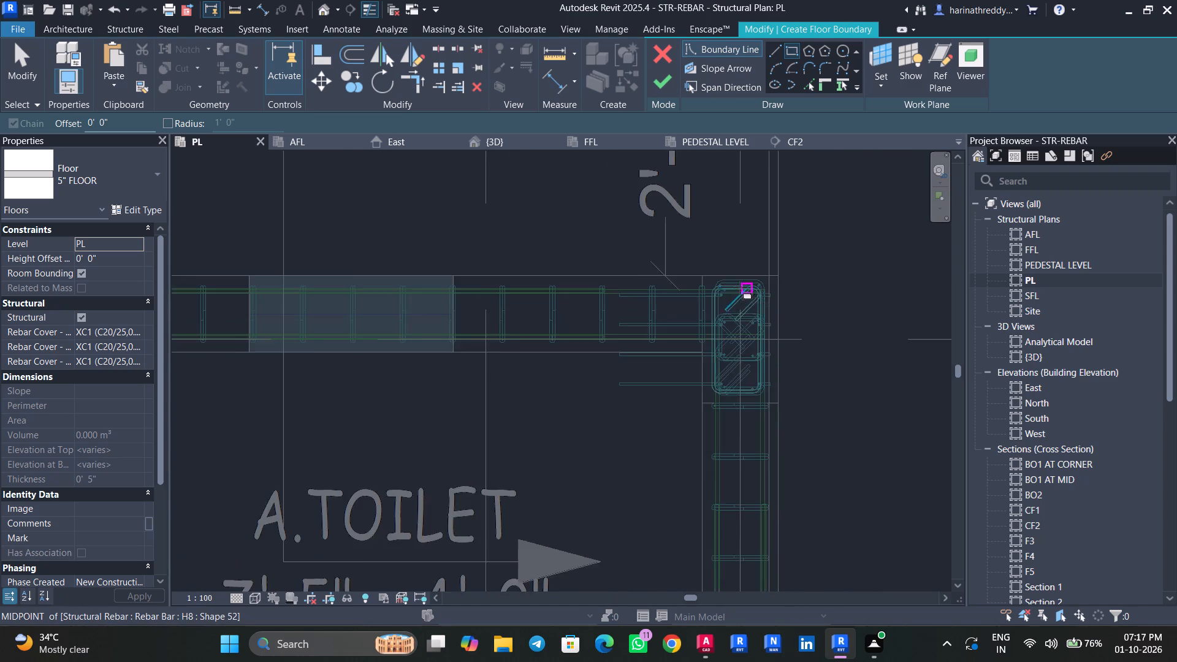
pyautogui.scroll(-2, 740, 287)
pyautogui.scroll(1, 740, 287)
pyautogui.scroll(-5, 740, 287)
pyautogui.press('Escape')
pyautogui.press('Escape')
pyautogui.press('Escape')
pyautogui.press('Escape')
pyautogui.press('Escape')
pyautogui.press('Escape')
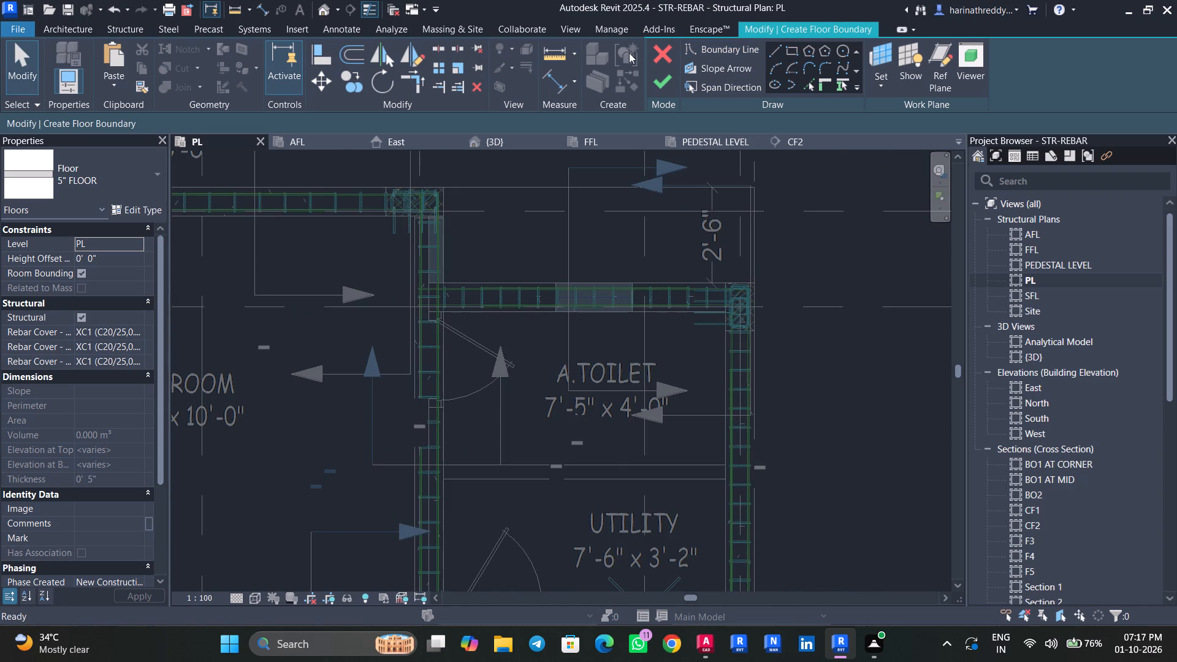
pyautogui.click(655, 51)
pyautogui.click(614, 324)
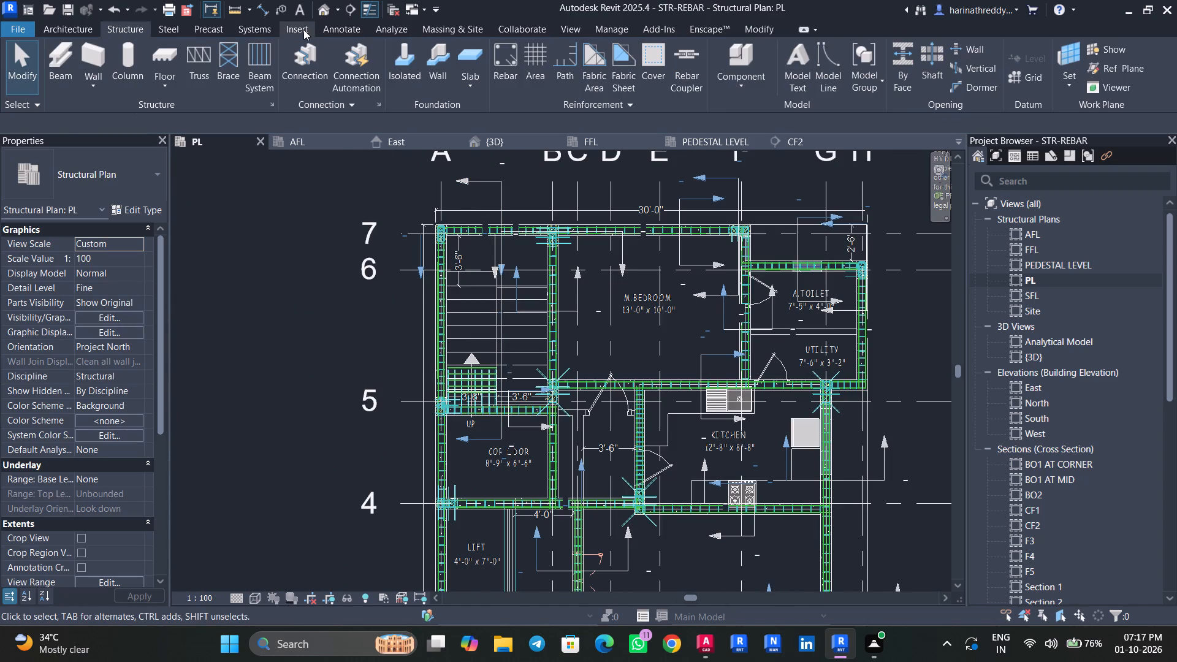
# Unload the linked TYPICAL FLOOR DETAILS.dwg drawing from the model.
pyautogui.click(303, 29)
pyautogui.click(443, 85)
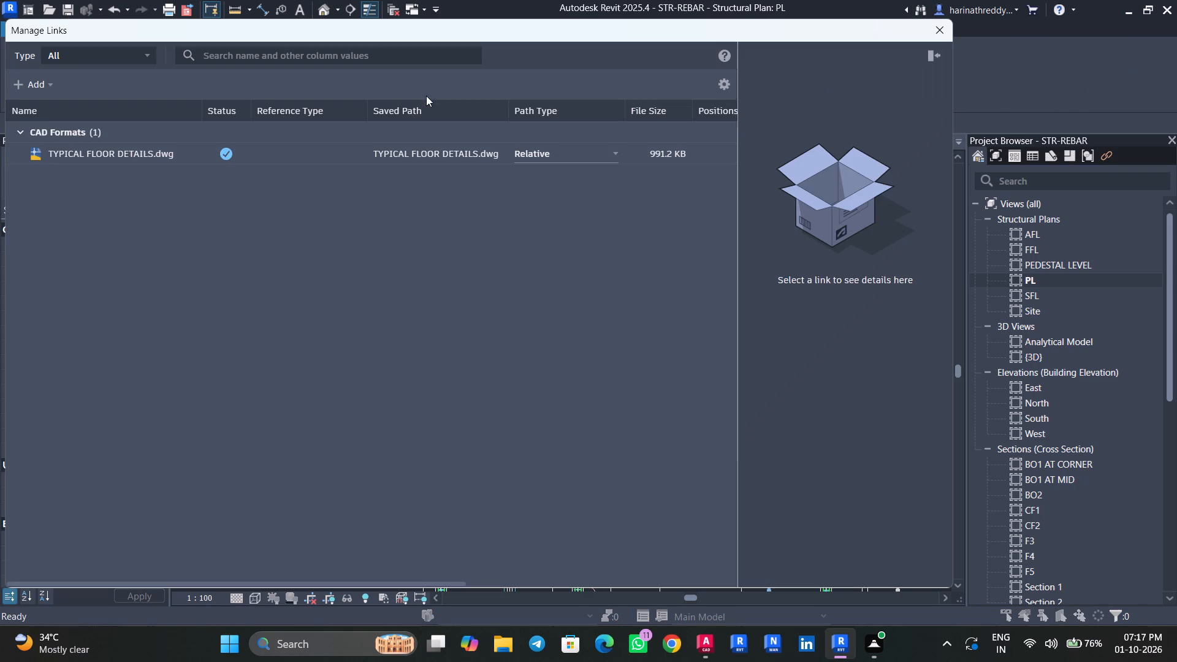
pyautogui.click(156, 156)
pyautogui.click(180, 88)
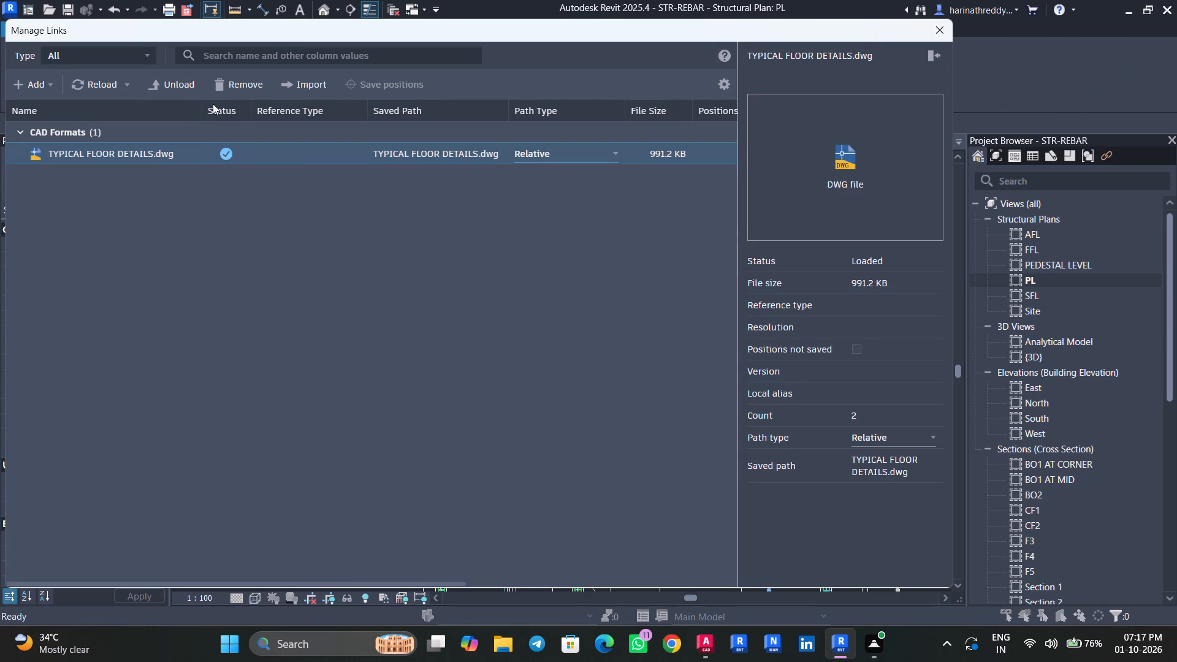
pyautogui.click(926, 35)
pyautogui.press('Escape')
pyautogui.press('Escape')
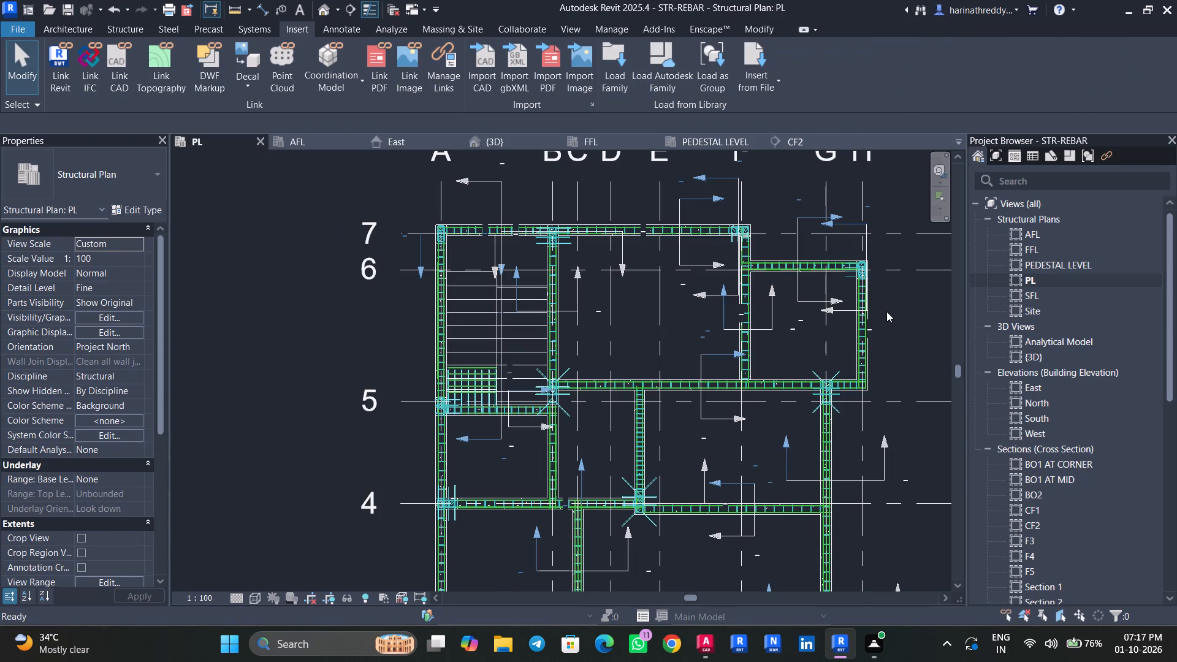
# Restart a structural floor on level PL and duplicate Generic 300mm as 5" FLOOR, checking the slab thickness labels in the AutoCAD drawing.
pyautogui.scroll(8, 888, 310)
pyautogui.moveTo(883, 298); pyautogui.dragTo(779, 306, button='middle')
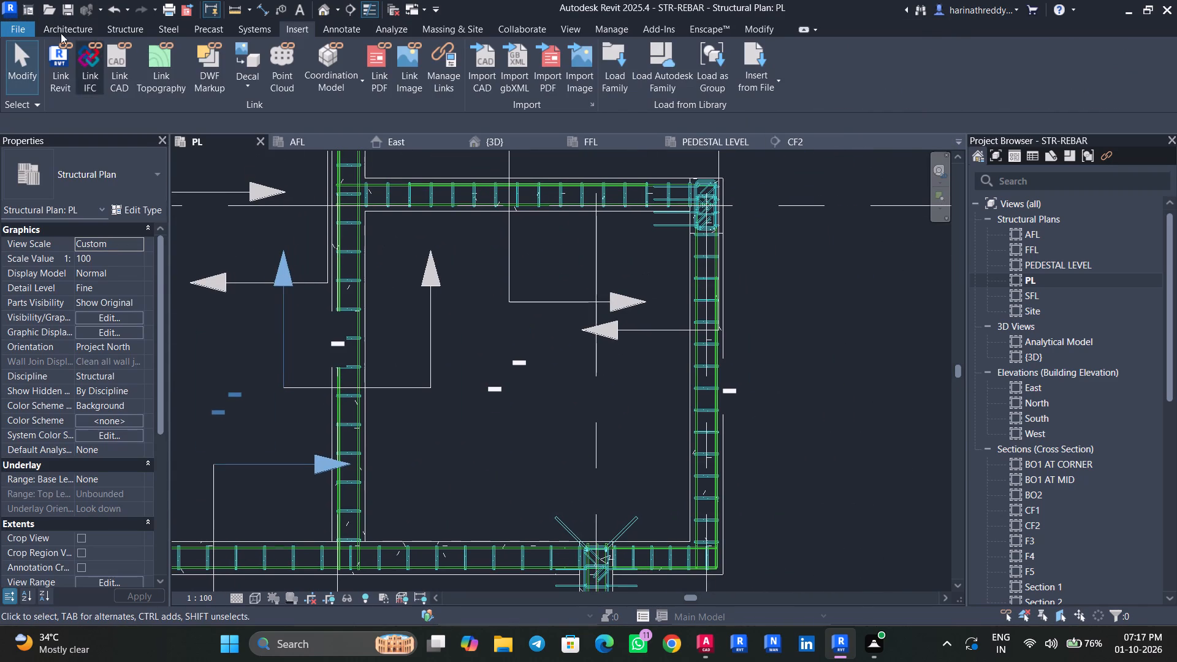
pyautogui.click(118, 27)
pyautogui.click(155, 80)
pyautogui.click(173, 101)
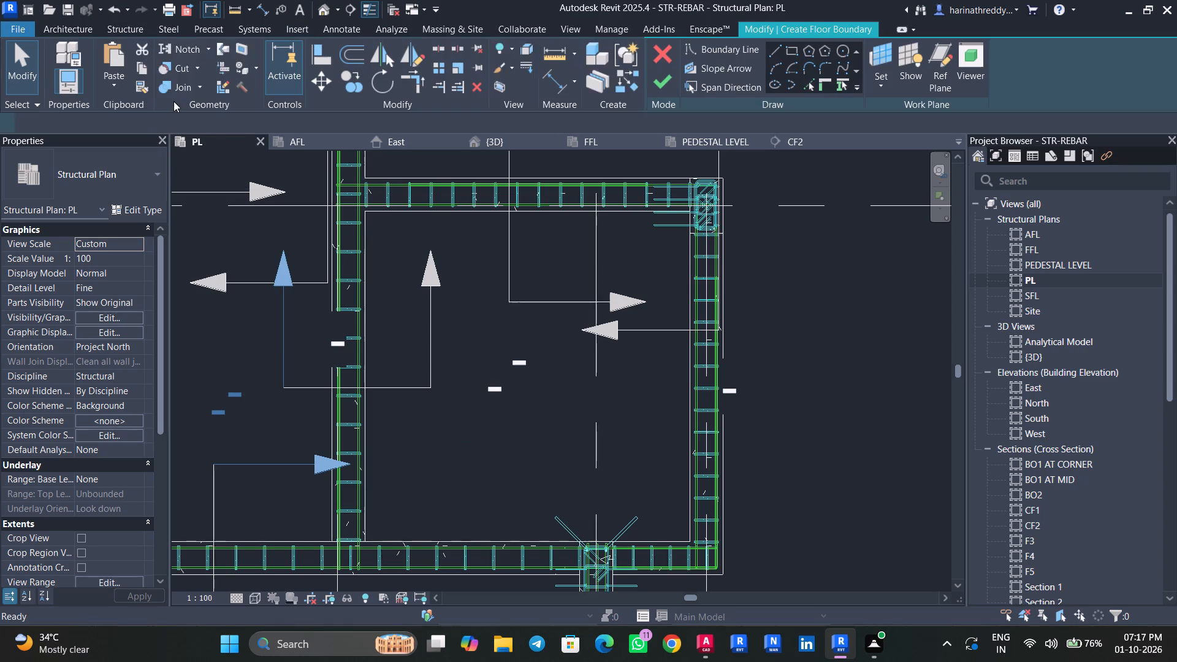
pyautogui.click(115, 154)
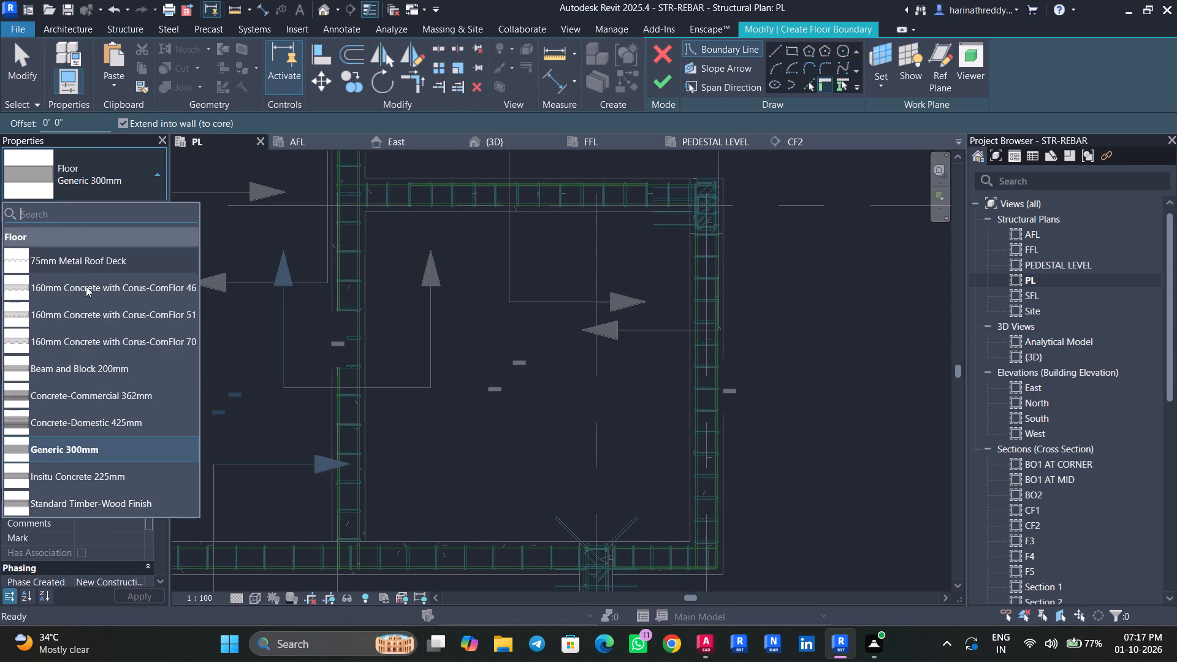
pyautogui.scroll(2, 75, 375)
pyautogui.scroll(-1, 75, 375)
pyautogui.scroll(4, 75, 375)
pyautogui.scroll(-4, 77, 371)
pyautogui.press('Escape')
pyautogui.press('Escape')
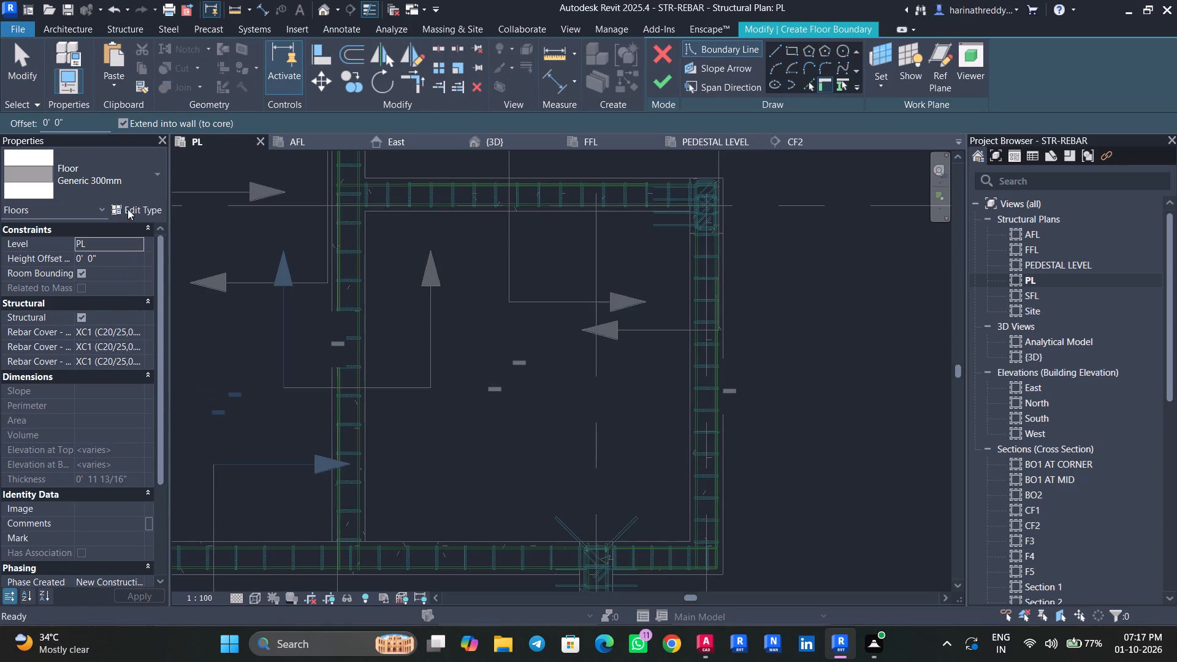
pyautogui.click(128, 209)
pyautogui.click(1105, 101)
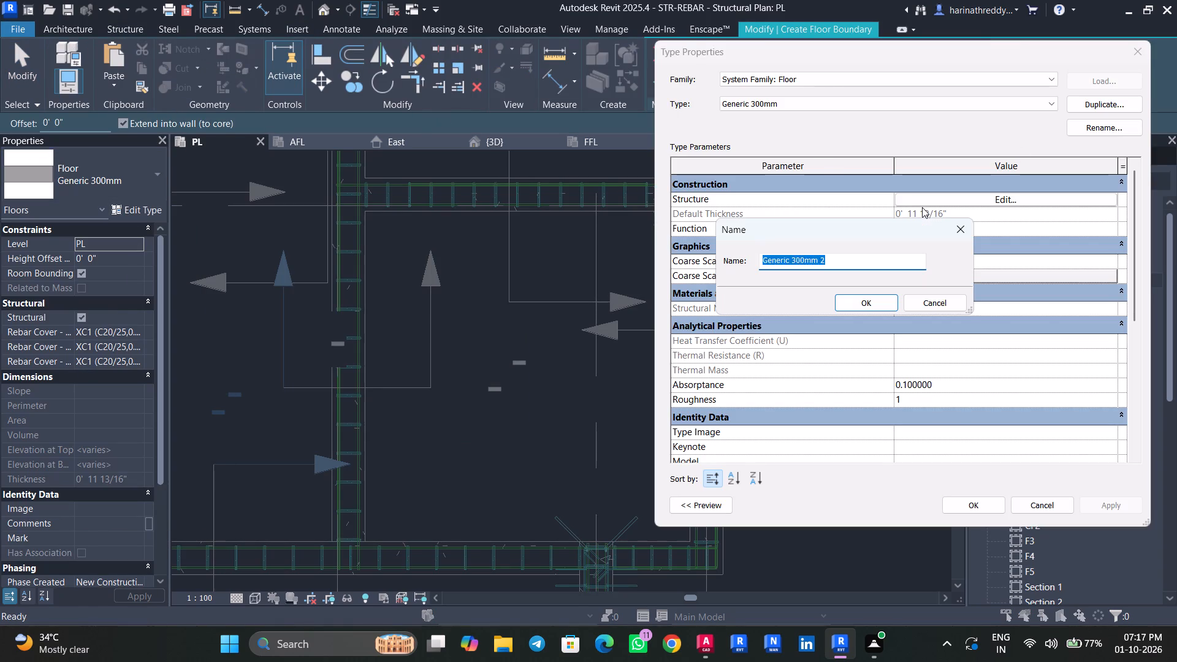
pyautogui.write('5"')
pyautogui.click(704, 636)
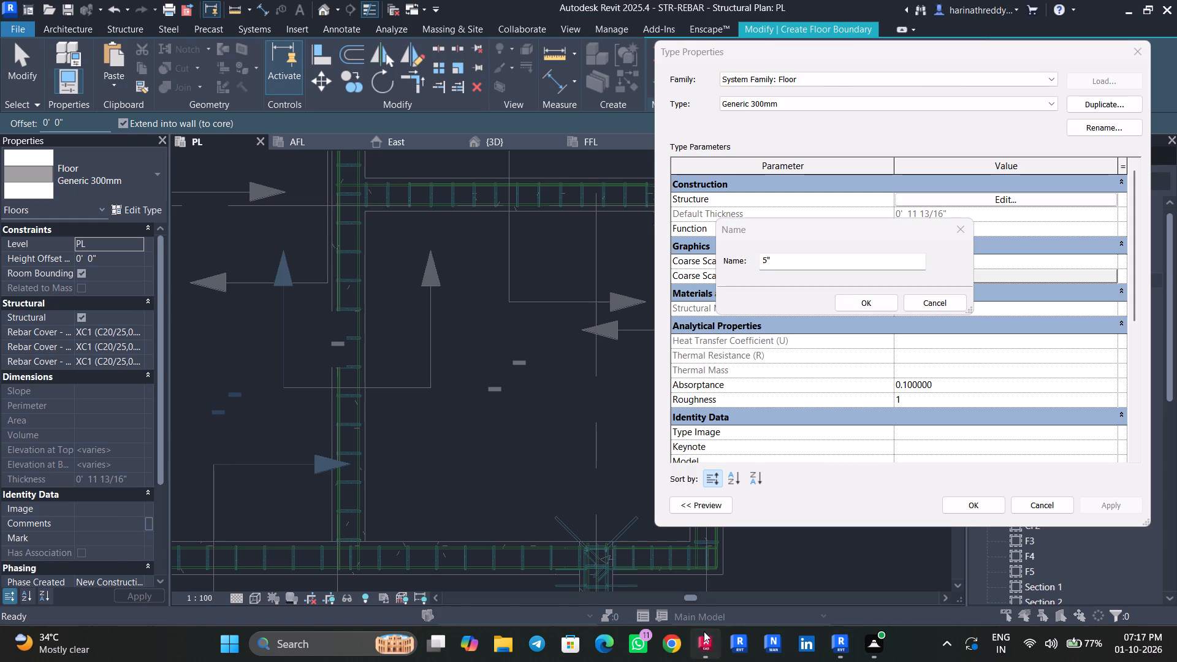
pyautogui.scroll(3, 369, 268)
pyautogui.scroll(-5, 381, 293)
pyautogui.moveTo(352, 307); pyautogui.dragTo(462, 337, button='middle')
pyautogui.scroll(4, 319, 360)
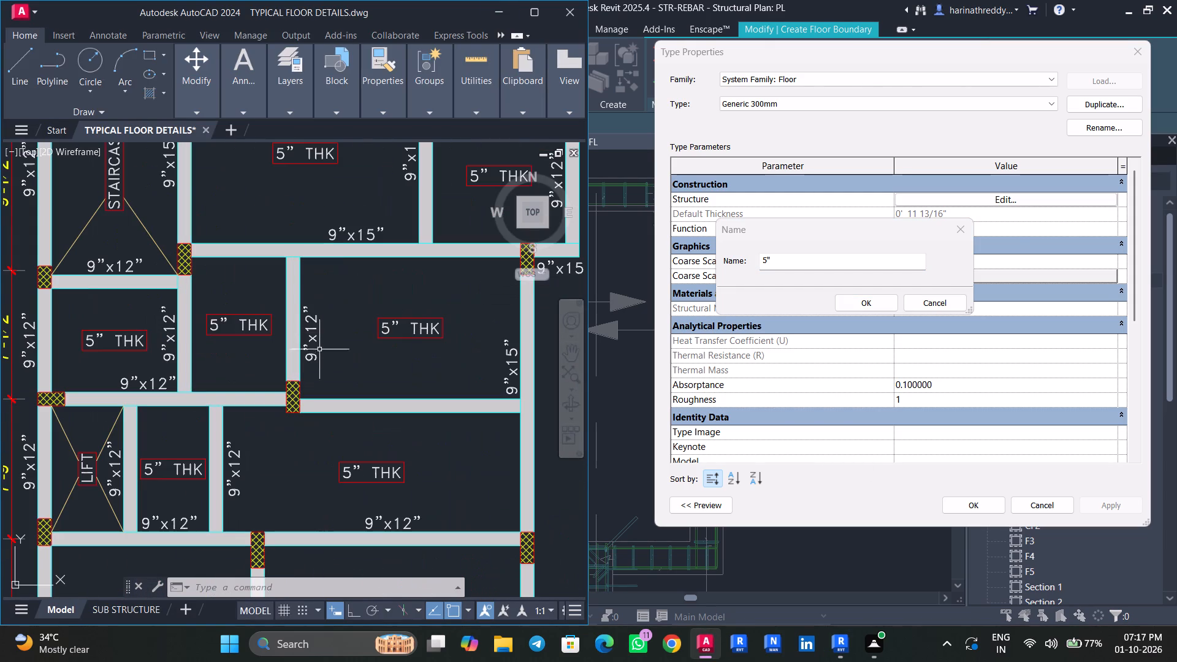
pyautogui.click(497, 17)
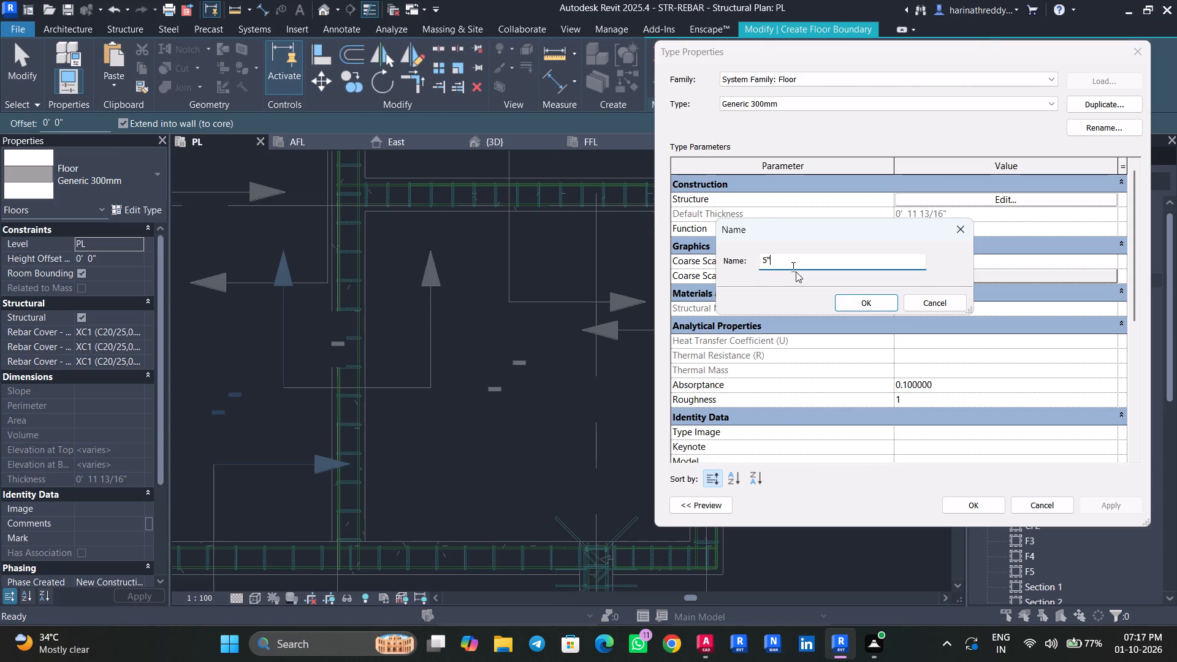
pyautogui.press('space')
pyautogui.write('FLOOR')
pyautogui.click(874, 300)
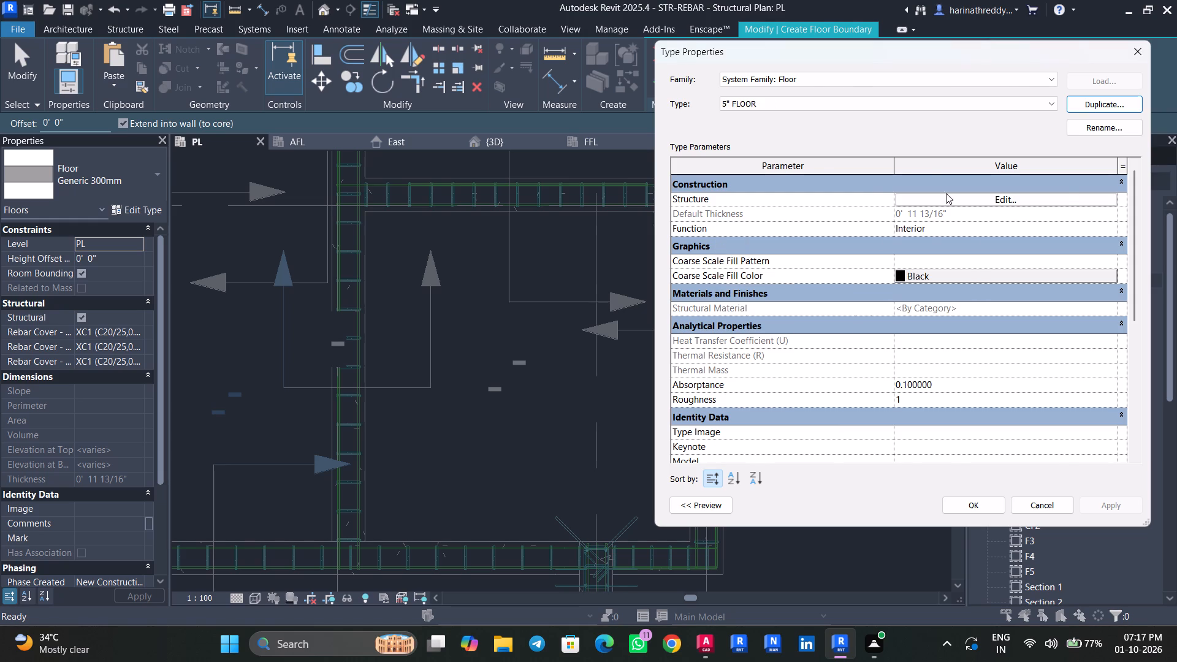
# Set the thickness of the 5" FLOOR type's structure layer to 5".
pyautogui.click(946, 193)
pyautogui.click(947, 203)
pyautogui.moveTo(947, 205); pyautogui.dragTo(835, 227)
pyautogui.write('5"')
pyautogui.press('Return')
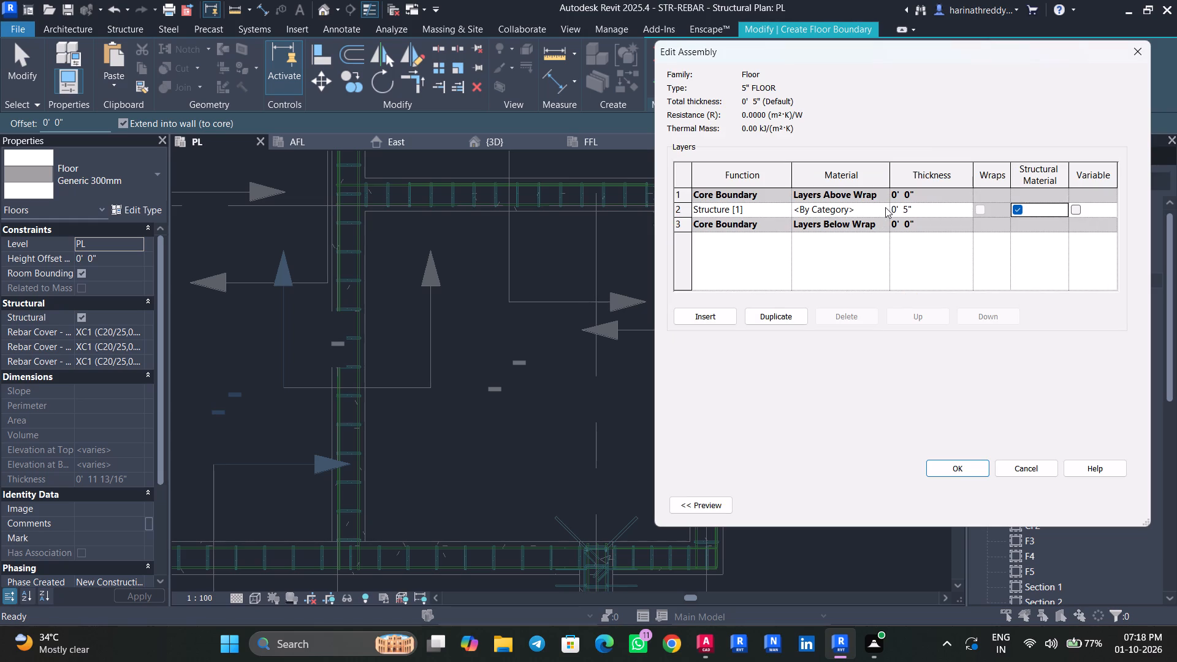
# Assign the Concrete material to the structure layer and apply the 5" FLOOR type settings.
pyautogui.click(885, 207)
pyautogui.click(357, 235)
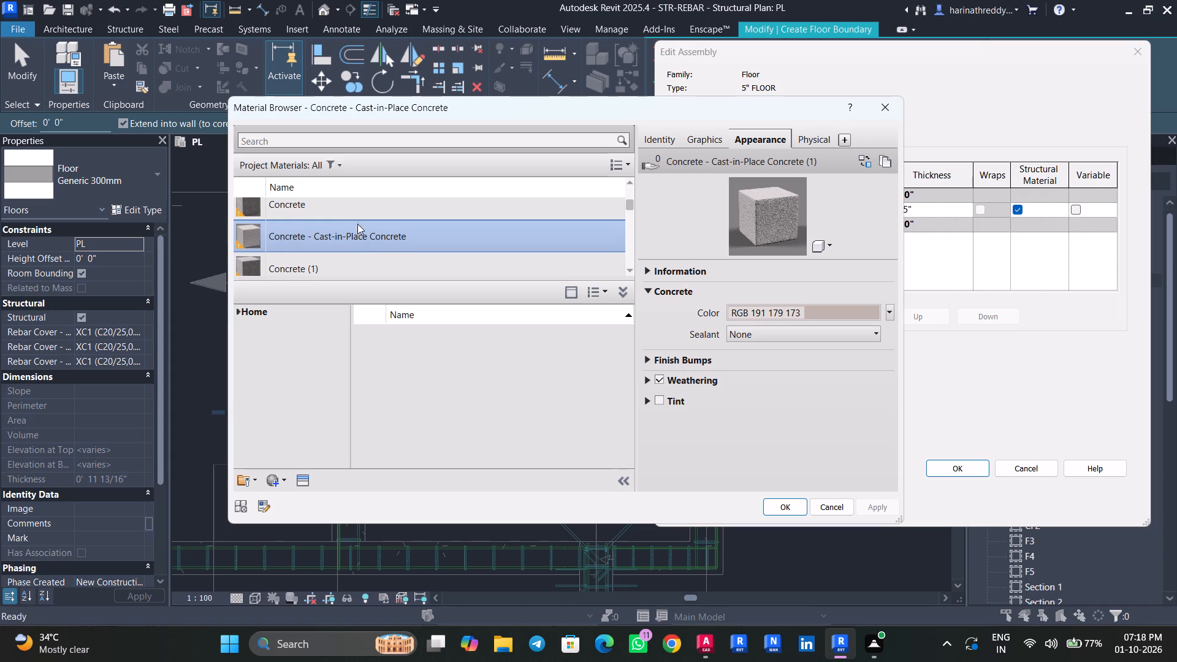
pyautogui.click(356, 208)
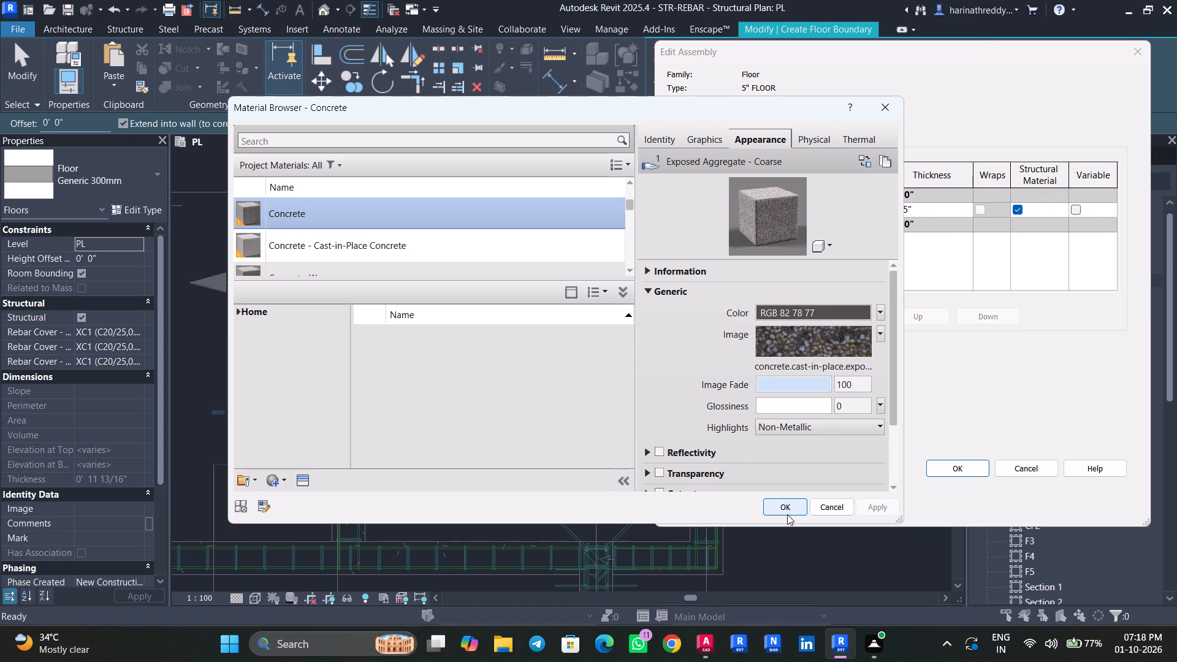
pyautogui.click(787, 511)
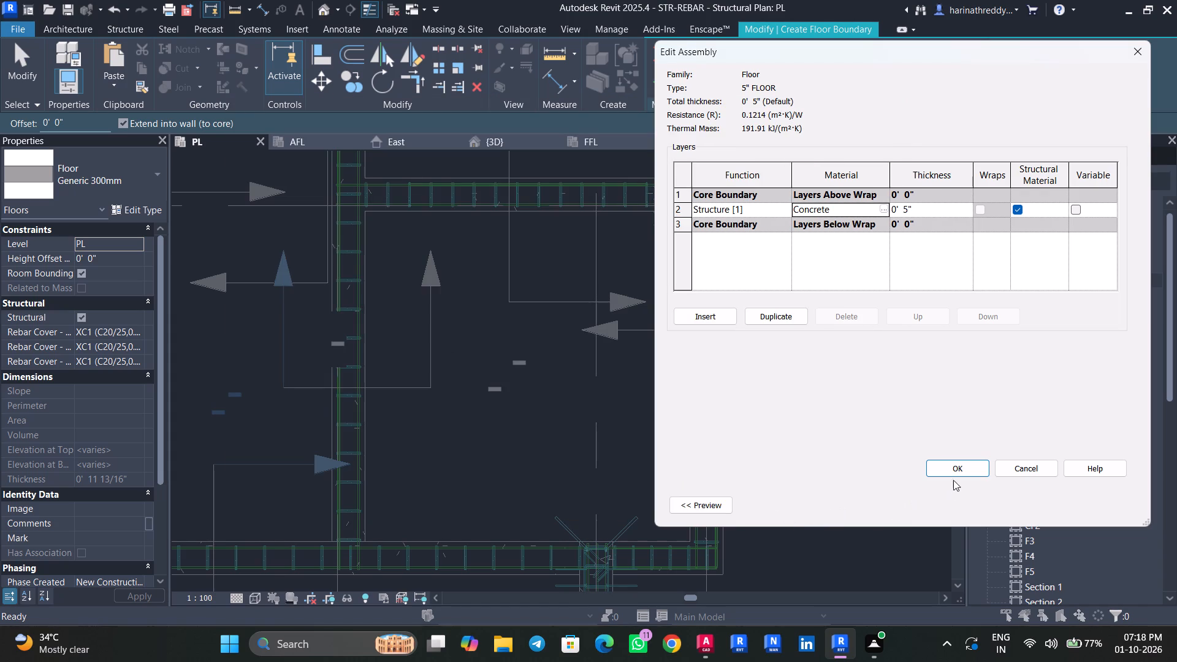
pyautogui.click(957, 470)
pyautogui.click(1105, 508)
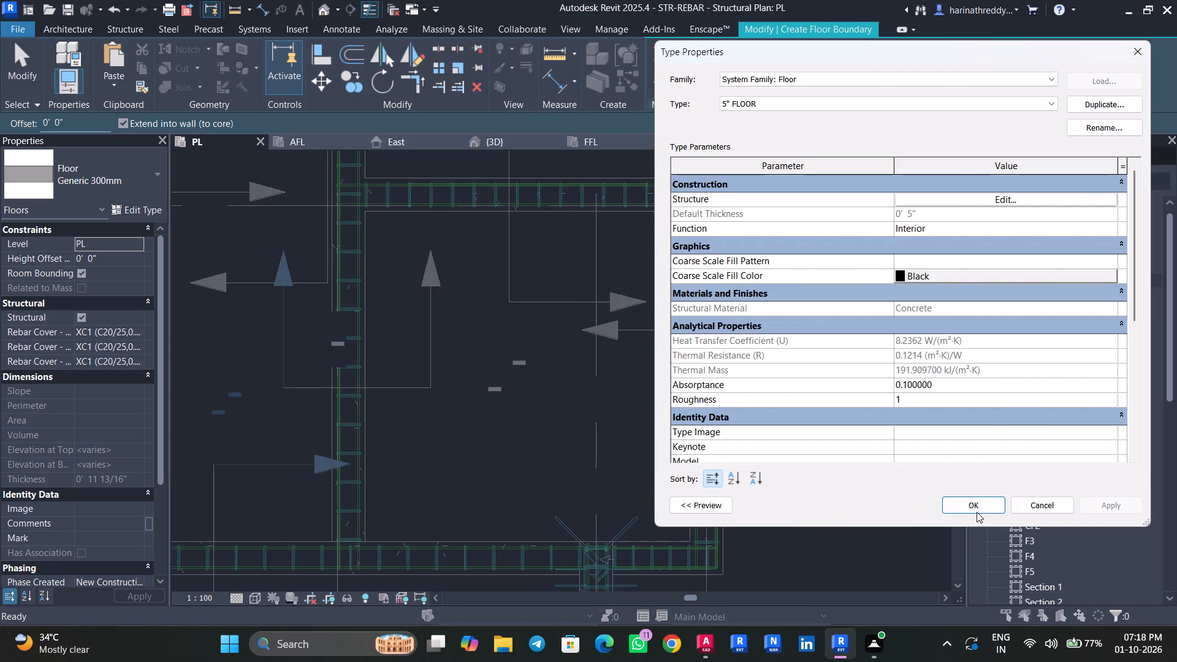
pyautogui.click(977, 512)
# Sketch a rectangular floor boundary around the toilet and utility bay between grids 5 and 6, along the outer beam edges.
pyautogui.click(794, 49)
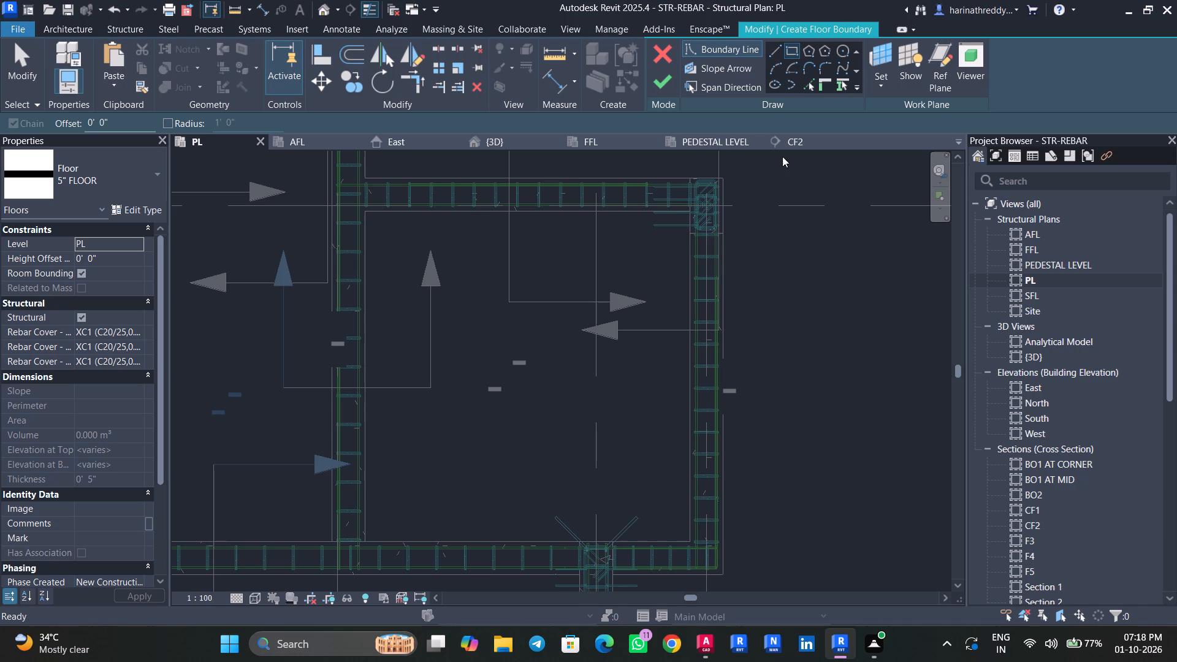
pyautogui.moveTo(741, 371); pyautogui.dragTo(759, 322, button='middle')
pyautogui.scroll(-3, 759, 322)
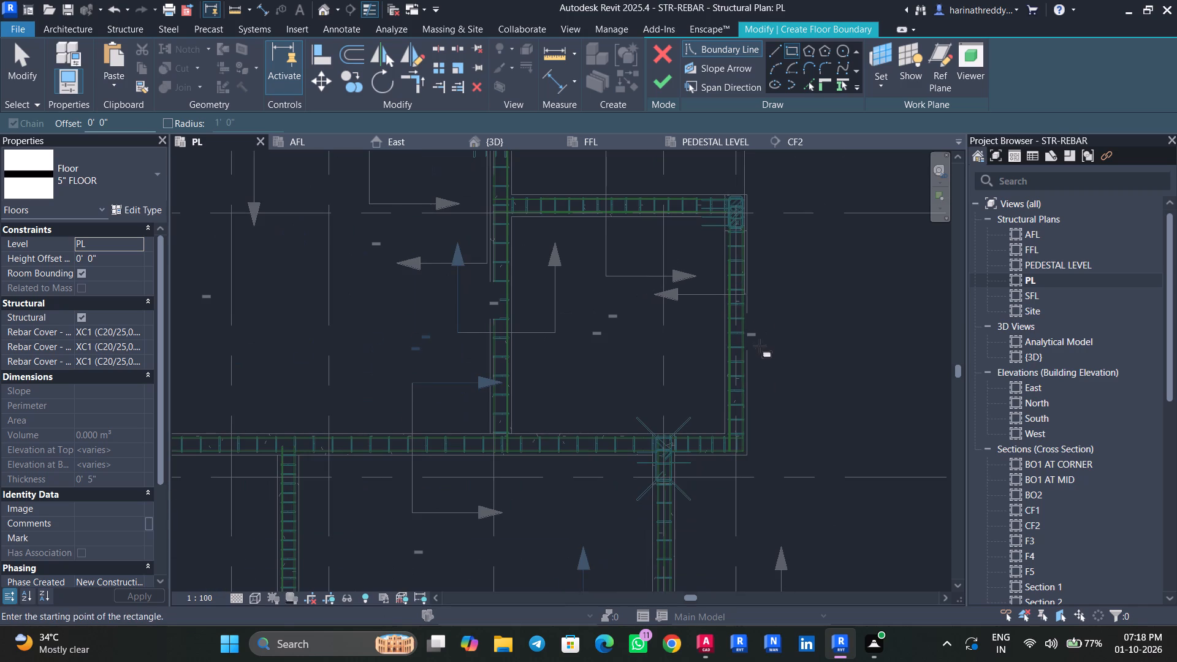
pyautogui.click(748, 458)
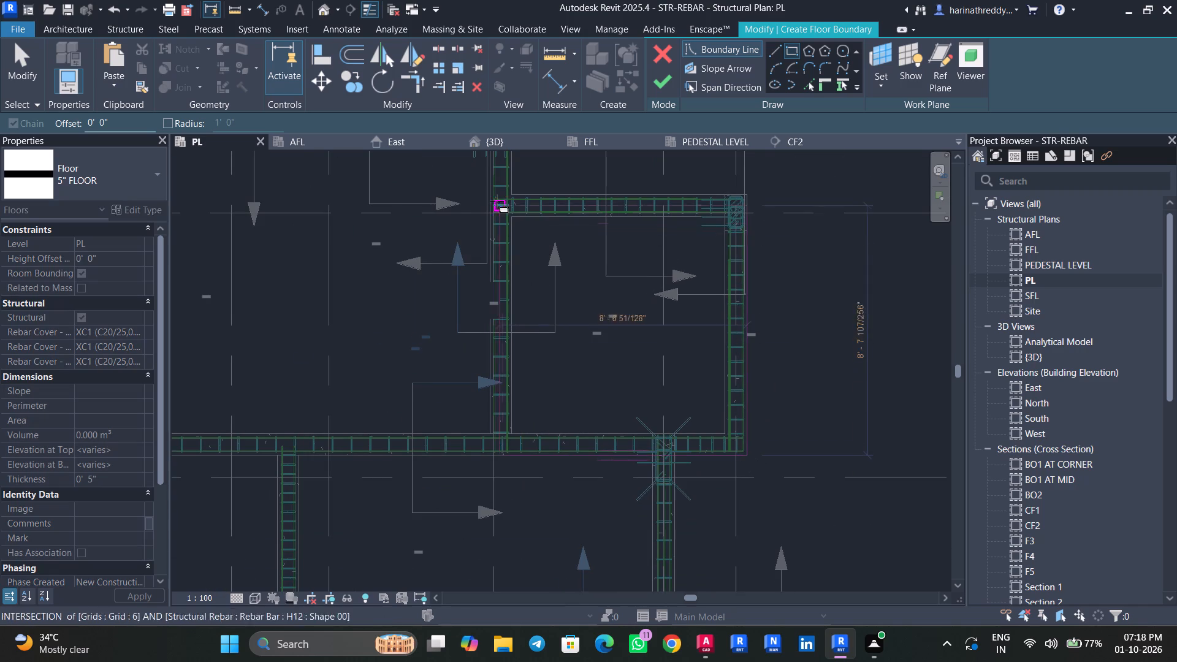
pyautogui.scroll(9, 497, 200)
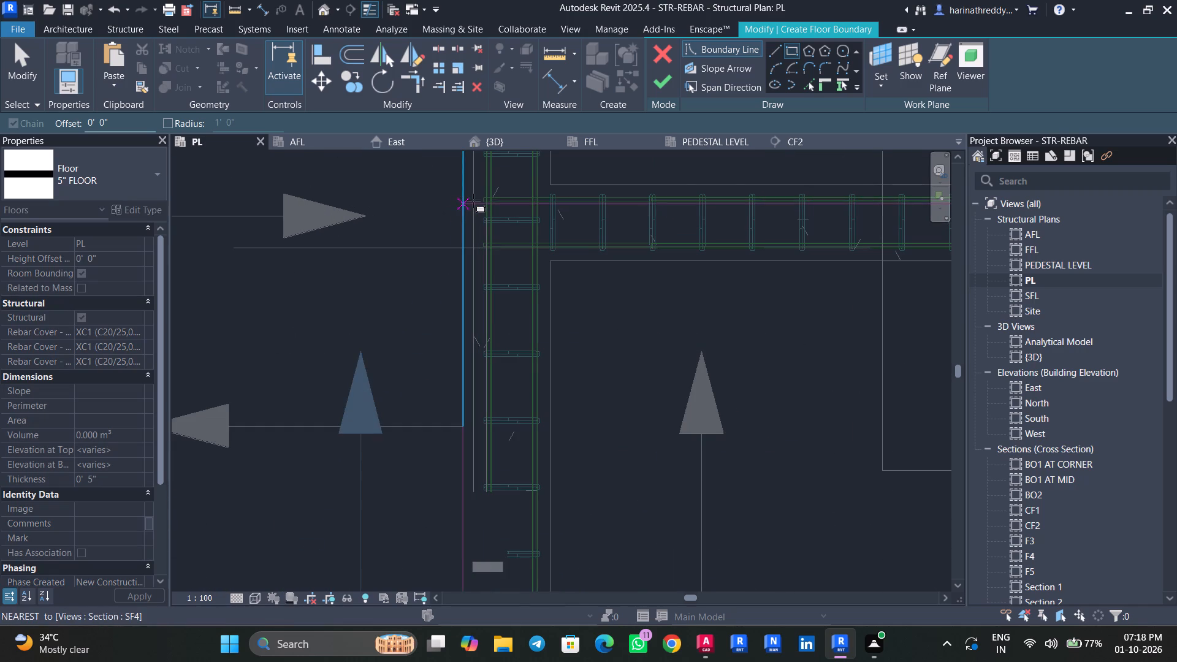
pyautogui.scroll(3, 471, 199)
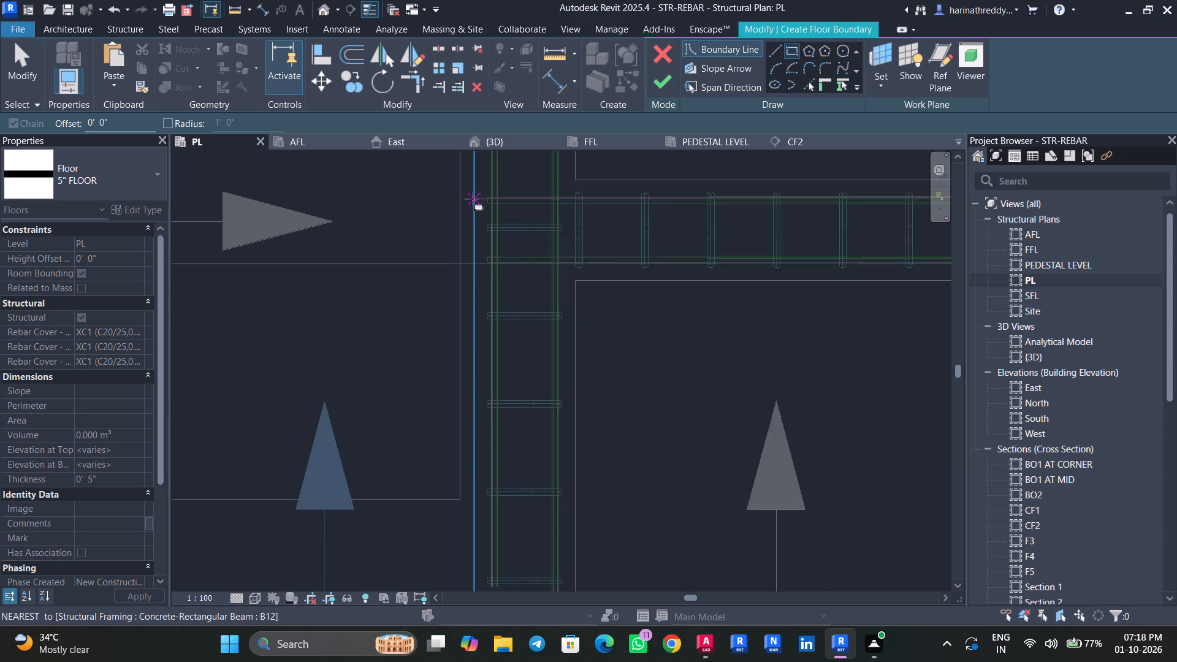
pyautogui.scroll(3, 477, 176)
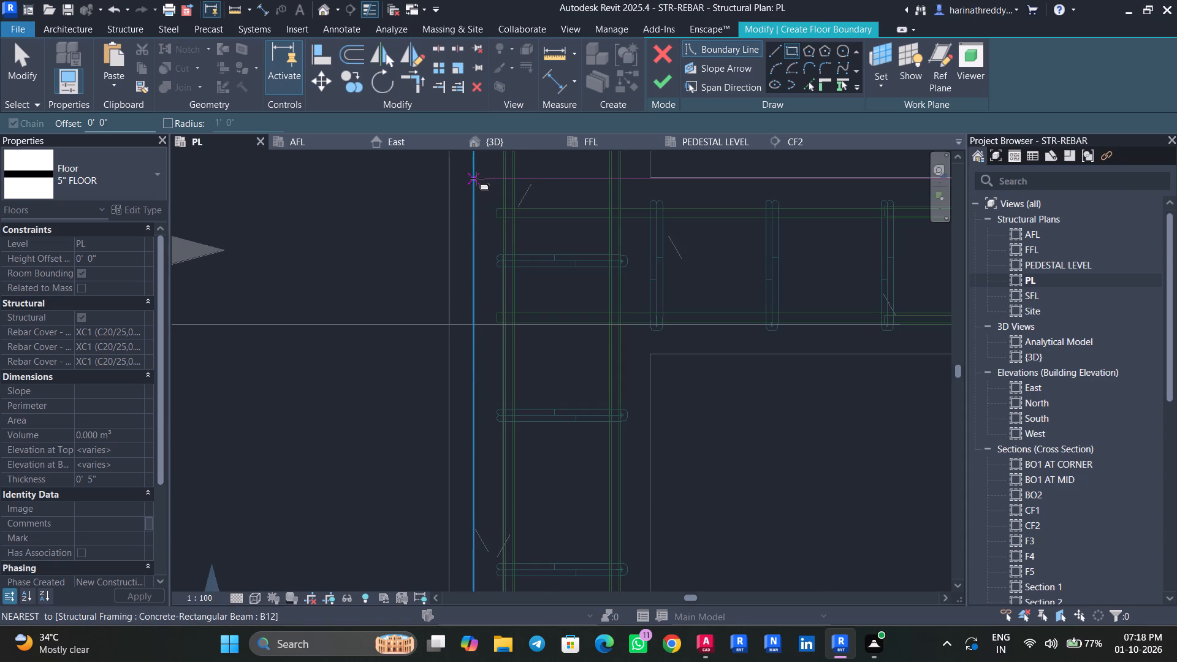
pyautogui.click(477, 178)
pyautogui.scroll(-12, 477, 178)
pyautogui.moveTo(555, 229); pyautogui.dragTo(538, 384, button='middle')
pyautogui.scroll(-3, 538, 382)
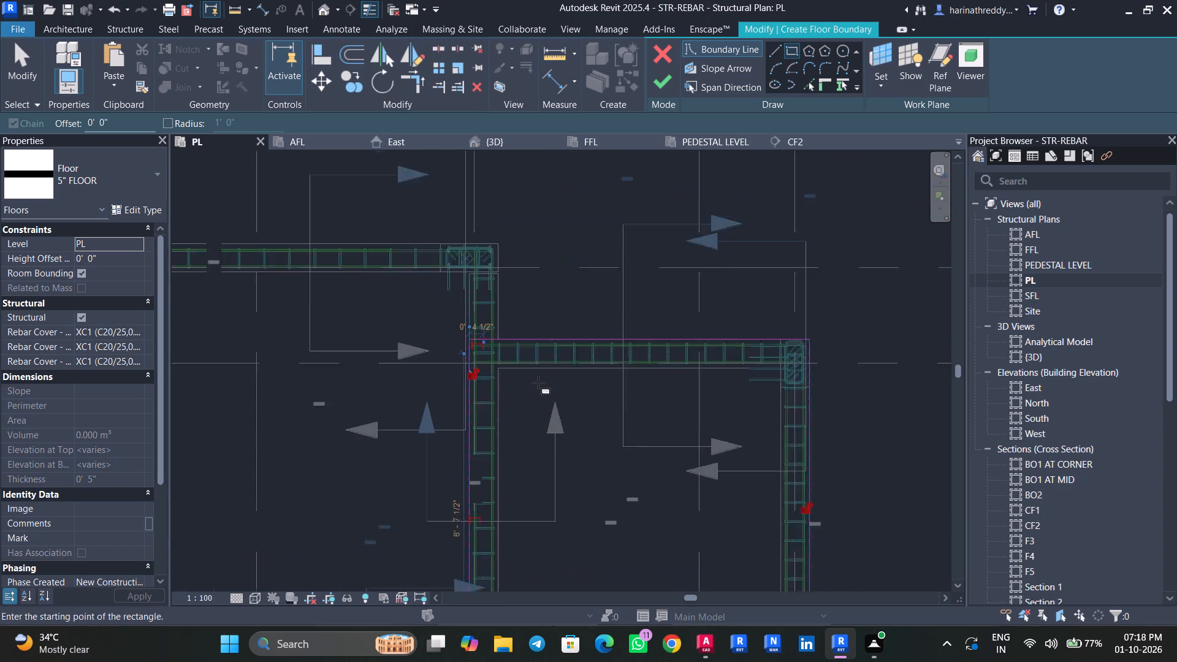
pyautogui.moveTo(538, 382); pyautogui.dragTo(600, 112, button='middle')
pyautogui.moveTo(606, 251); pyautogui.dragTo(648, 185, button='middle')
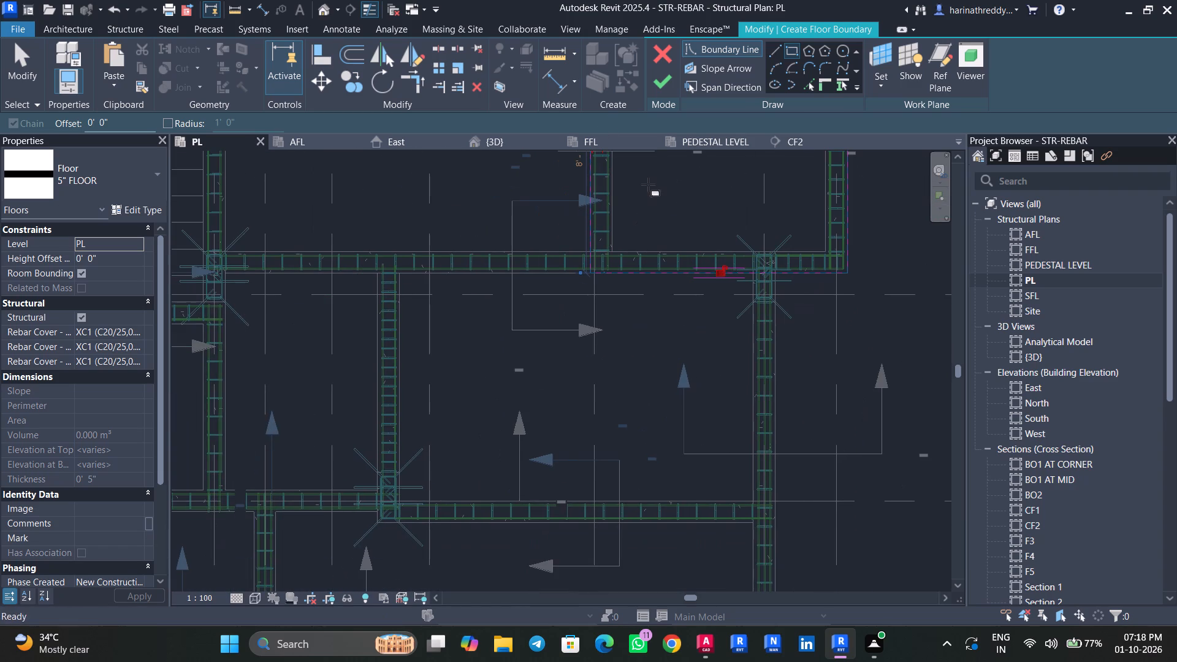
pyautogui.press('Escape')
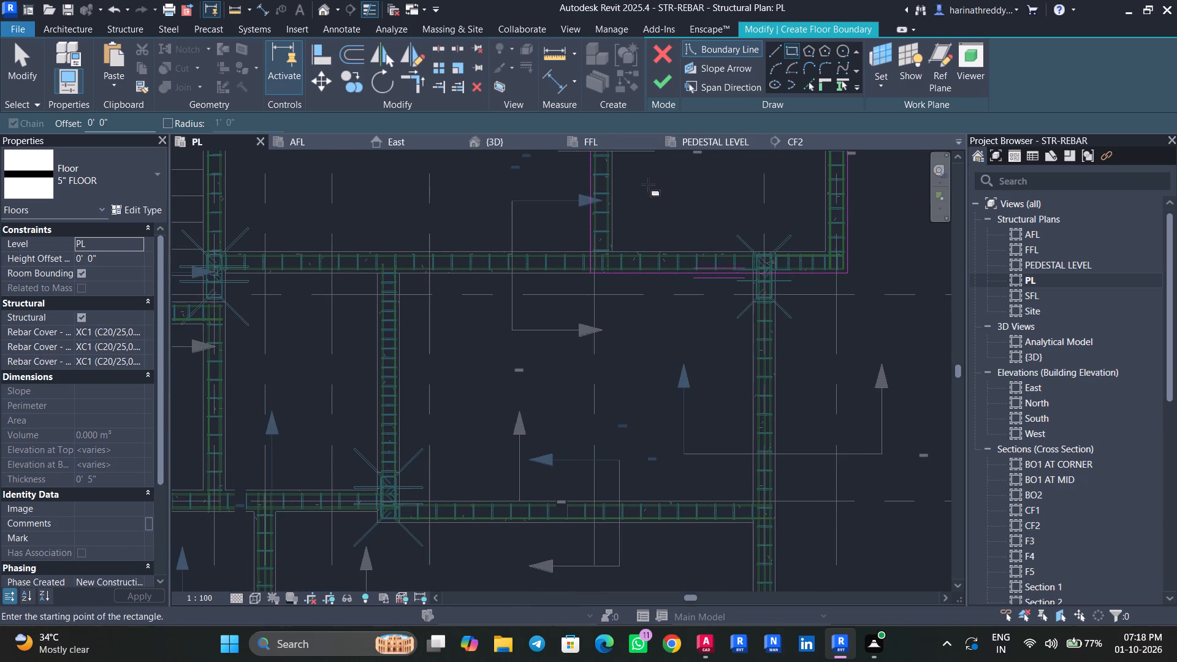
pyautogui.press('Escape')
pyautogui.press('Escape')
pyautogui.scroll(-3, 649, 212)
pyautogui.moveTo(648, 199); pyautogui.dragTo(687, 297, button='middle')
pyautogui.moveTo(497, 256); pyautogui.dragTo(520, 293, button='middle')
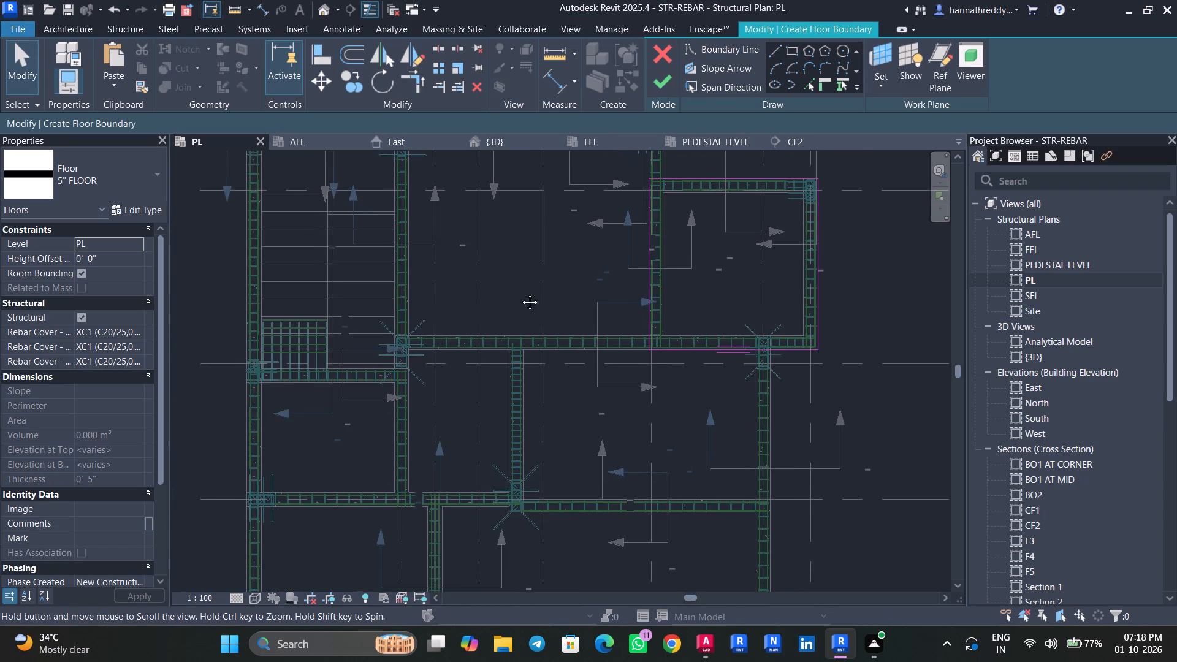
pyautogui.moveTo(520, 293); pyautogui.dragTo(532, 311, button='middle')
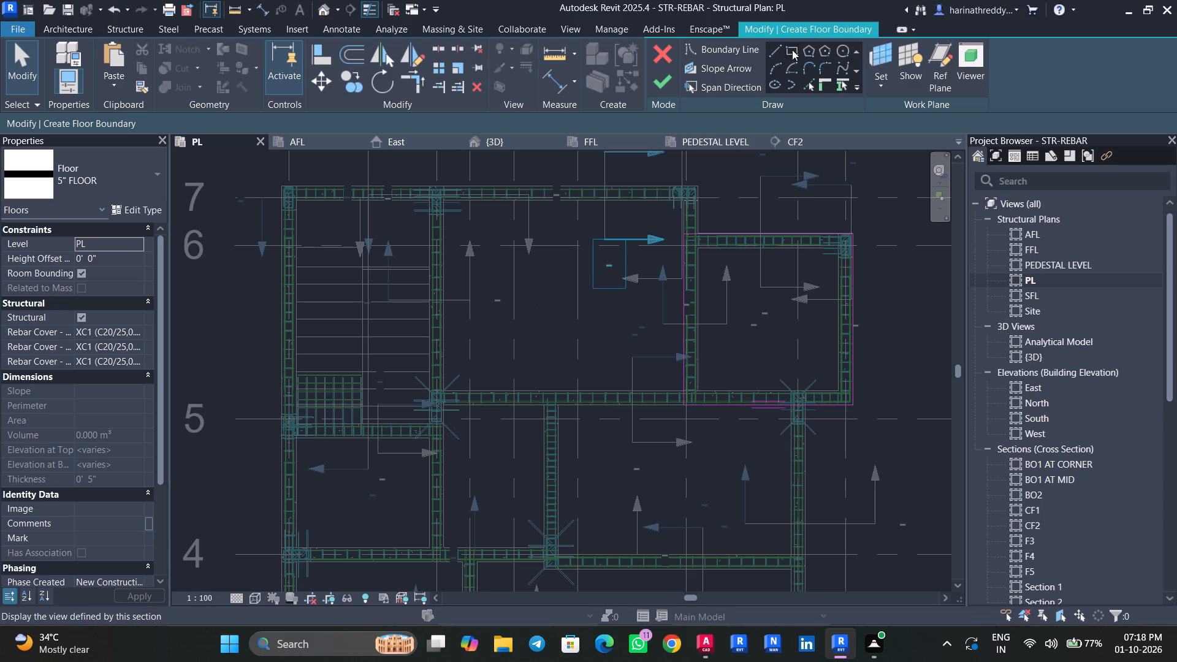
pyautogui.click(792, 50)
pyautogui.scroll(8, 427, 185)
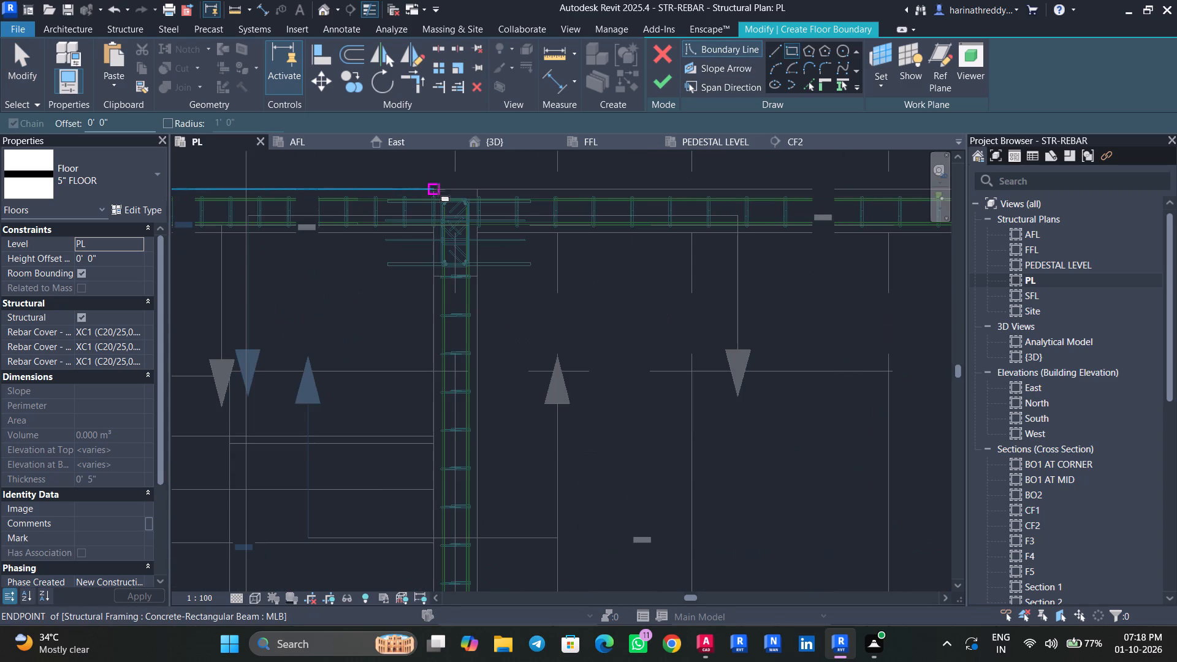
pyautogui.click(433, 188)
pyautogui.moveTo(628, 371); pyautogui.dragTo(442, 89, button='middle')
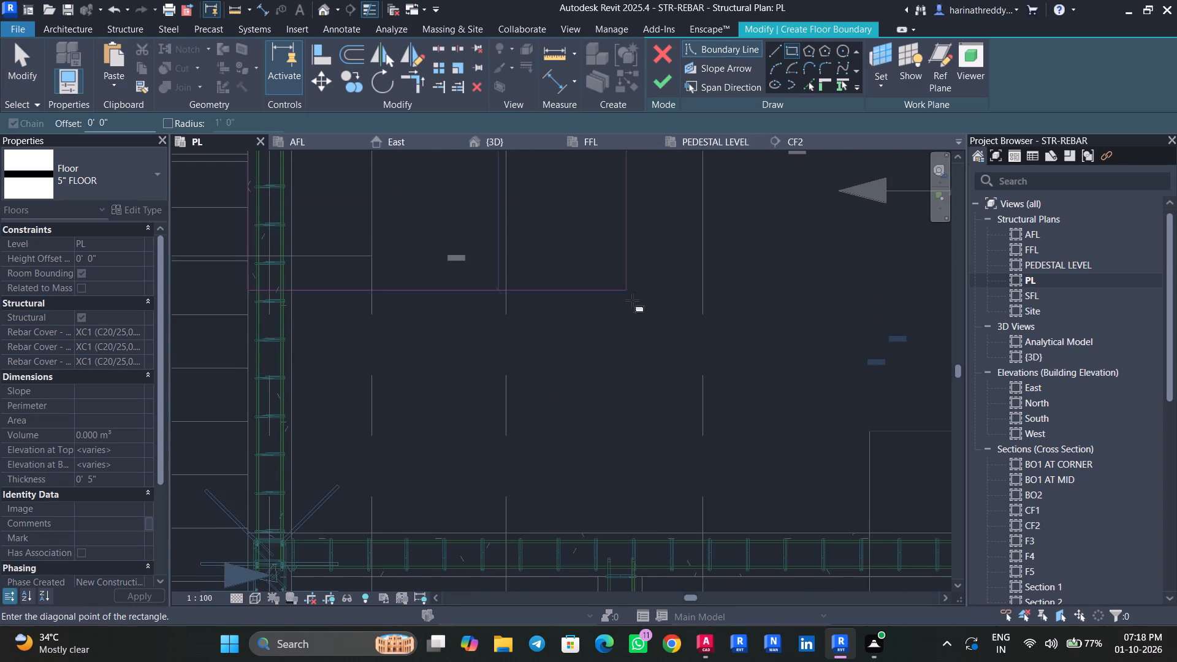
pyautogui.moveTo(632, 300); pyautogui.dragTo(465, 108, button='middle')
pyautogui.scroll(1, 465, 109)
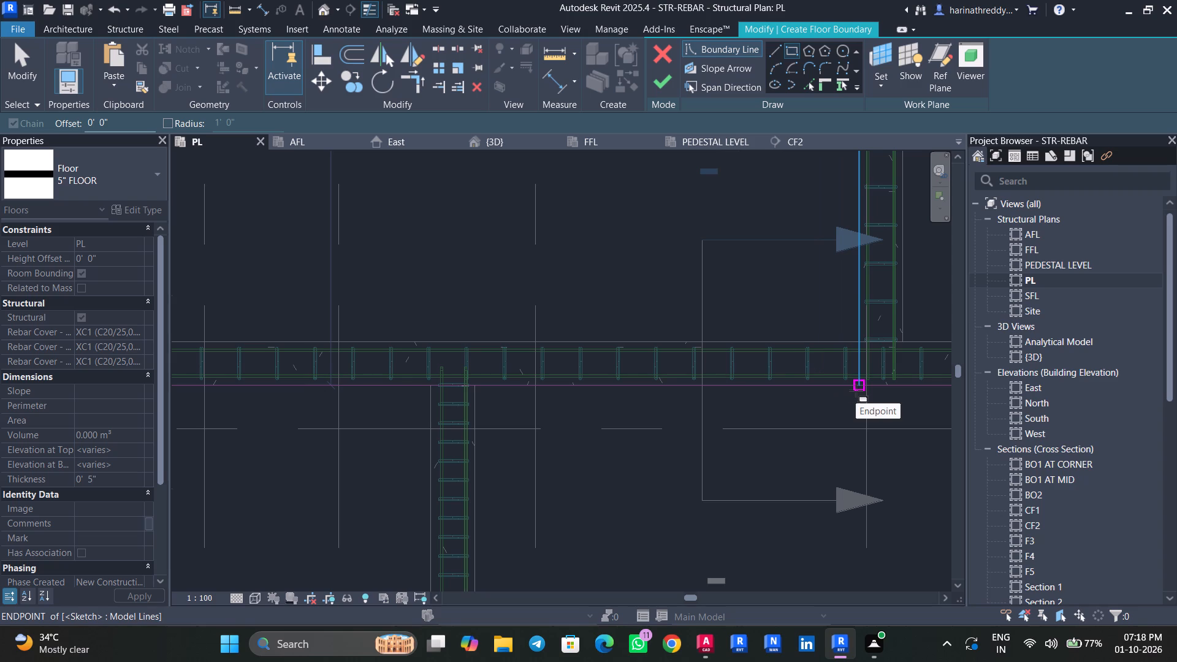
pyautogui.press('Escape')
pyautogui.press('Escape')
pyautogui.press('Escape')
# Finish the rectangular boundary sketch to create the 5" FLOOR slab on level PL between grids 5 and 6.
pyautogui.scroll(-9, 739, 342)
pyautogui.moveTo(781, 363); pyautogui.dragTo(654, 321, button='middle')
pyautogui.scroll(8, 862, 465)
pyautogui.moveTo(856, 439); pyautogui.dragTo(851, 423, button='middle')
pyautogui.scroll(5, 535, 305)
pyautogui.click(476, 313)
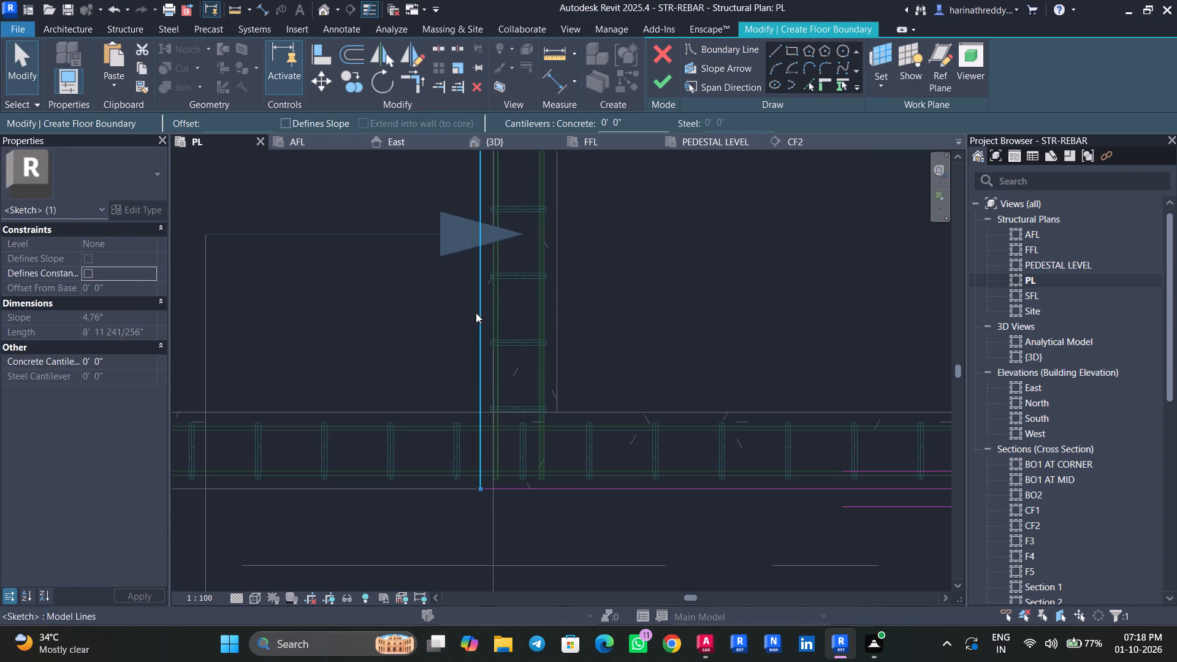
pyautogui.press('Escape')
pyautogui.press('Escape')
pyautogui.click(669, 73)
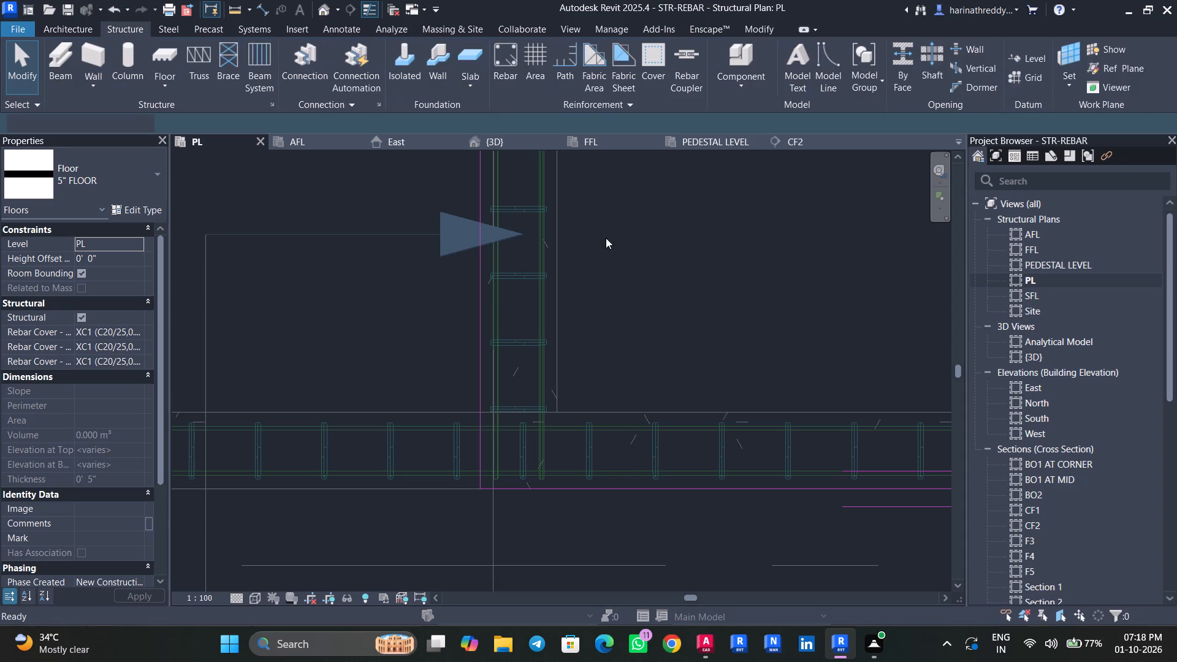
pyautogui.click(1167, 553)
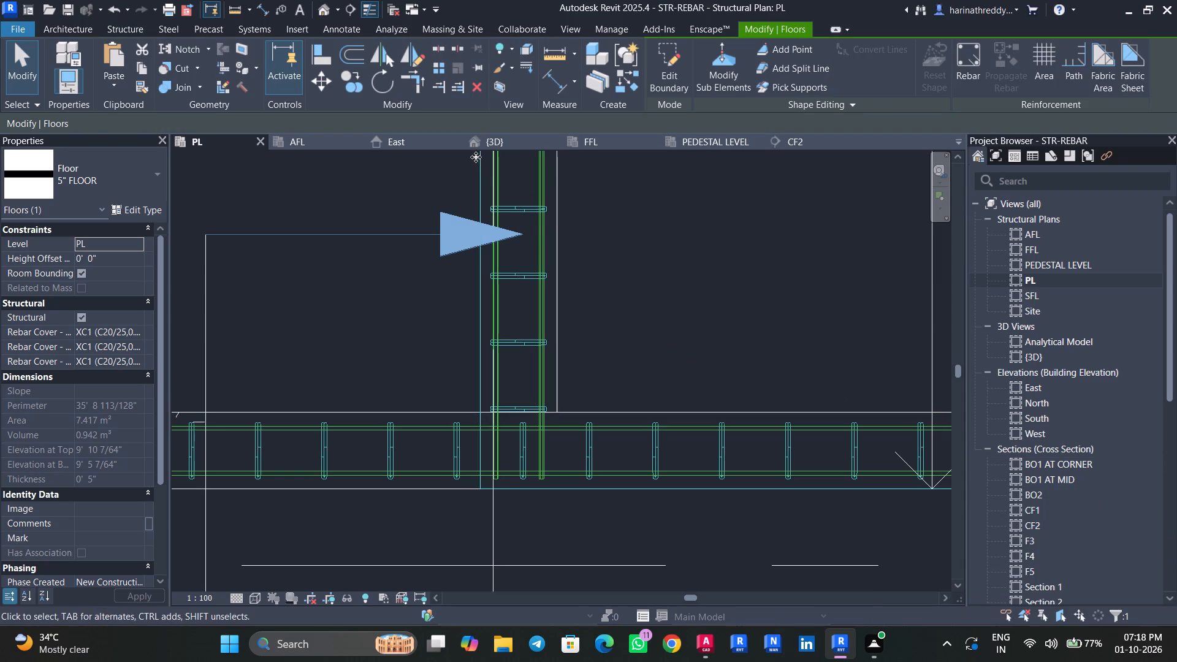
# Examine the new PL level slab and its supporting beams in the 3D view.
pyautogui.scroll(-4, 610, 274)
pyautogui.scroll(1, 610, 274)
pyautogui.scroll(-3, 611, 275)
pyautogui.click(324, 15)
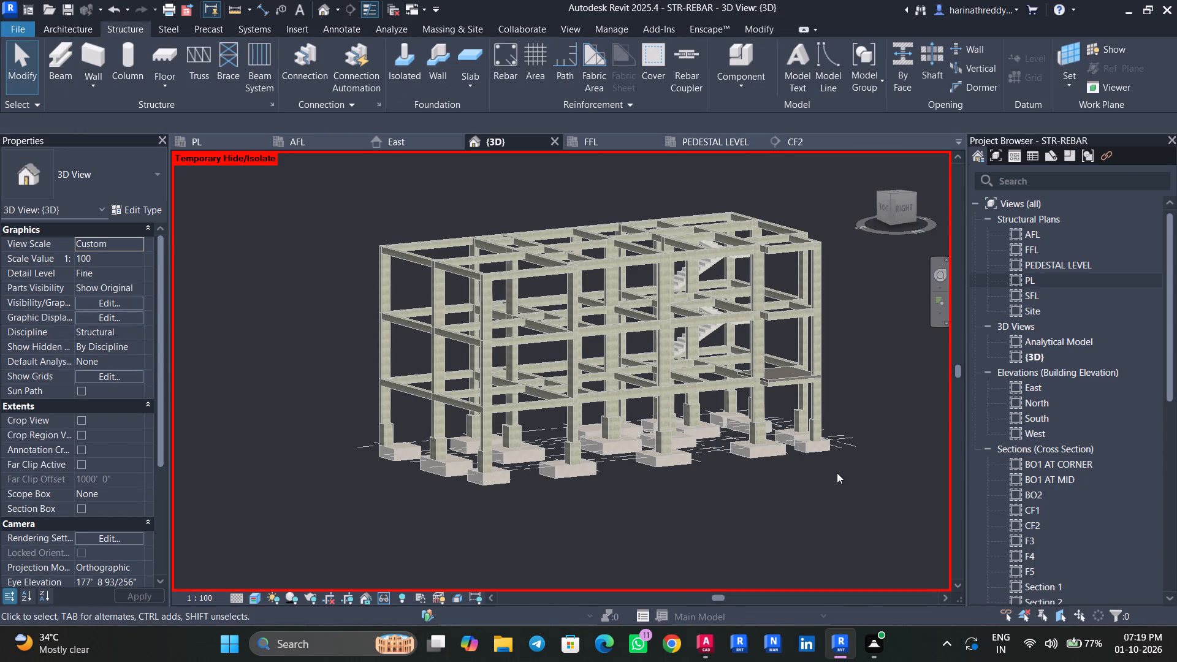
pyautogui.scroll(1, 783, 360)
pyautogui.scroll(-1, 783, 360)
pyautogui.scroll(10, 783, 360)
pyautogui.scroll(4, 831, 413)
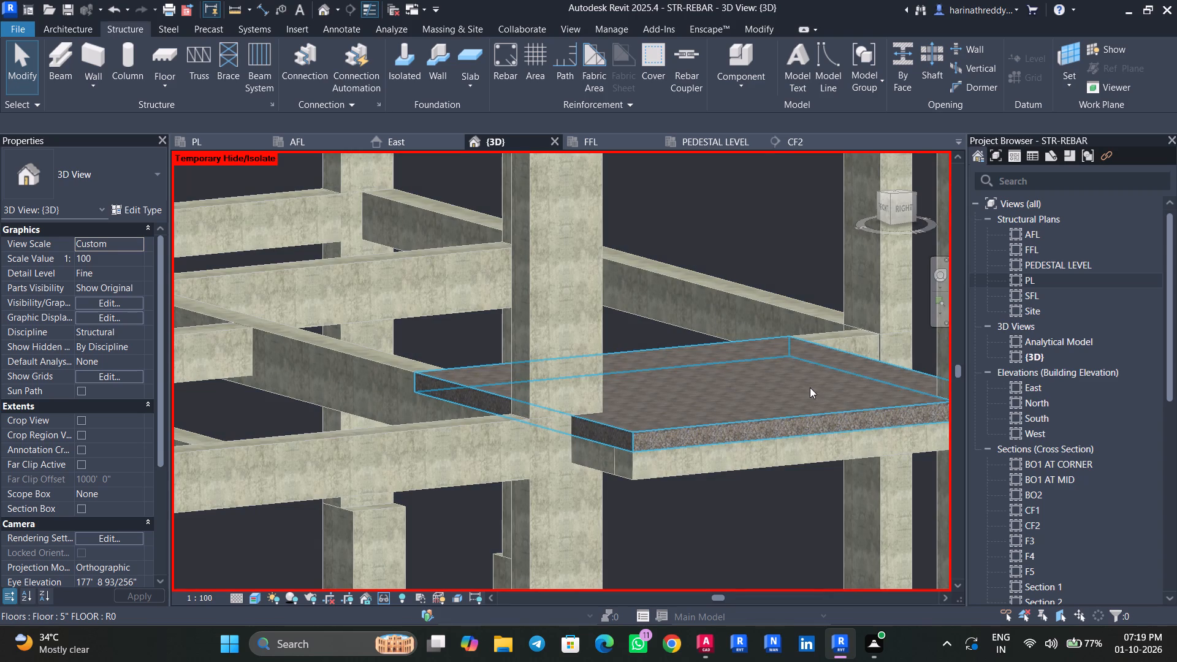
pyautogui.keyDown('shift'); pyautogui.moveTo(805, 381); pyautogui.dragTo(802, 393, button='middle'); pyautogui.keyUp('shift')
pyautogui.scroll(-2, 800, 417)
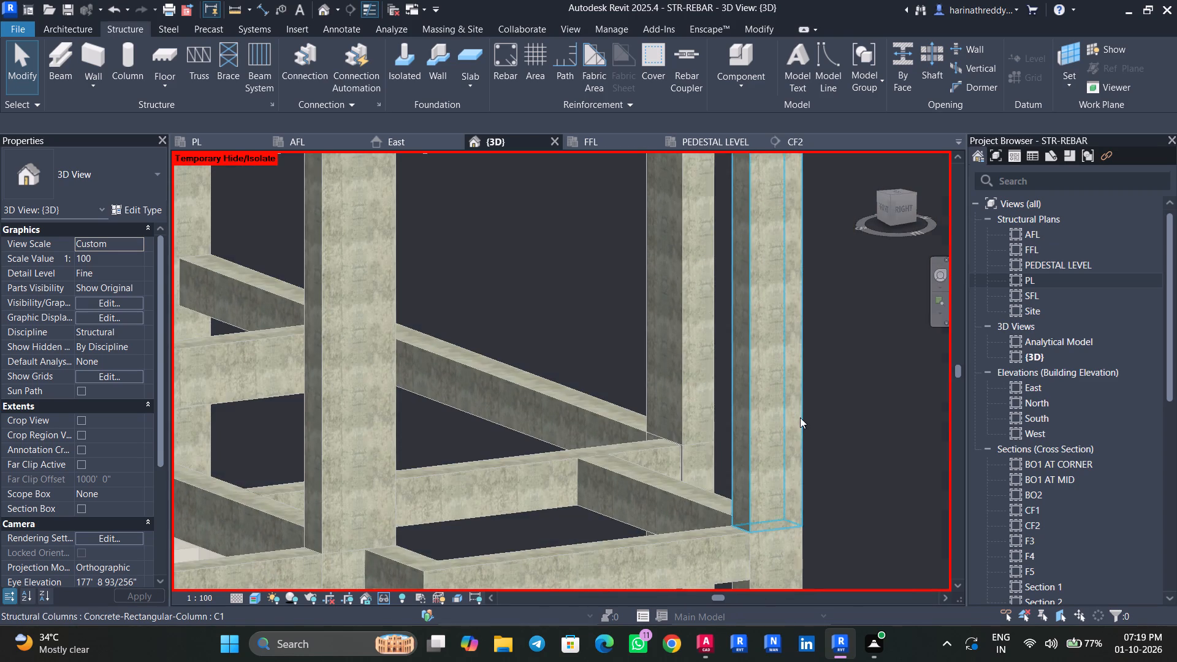
pyautogui.scroll(-6, 800, 417)
pyautogui.moveTo(855, 408); pyautogui.dragTo(799, 150, button='middle')
pyautogui.scroll(4, 659, 318)
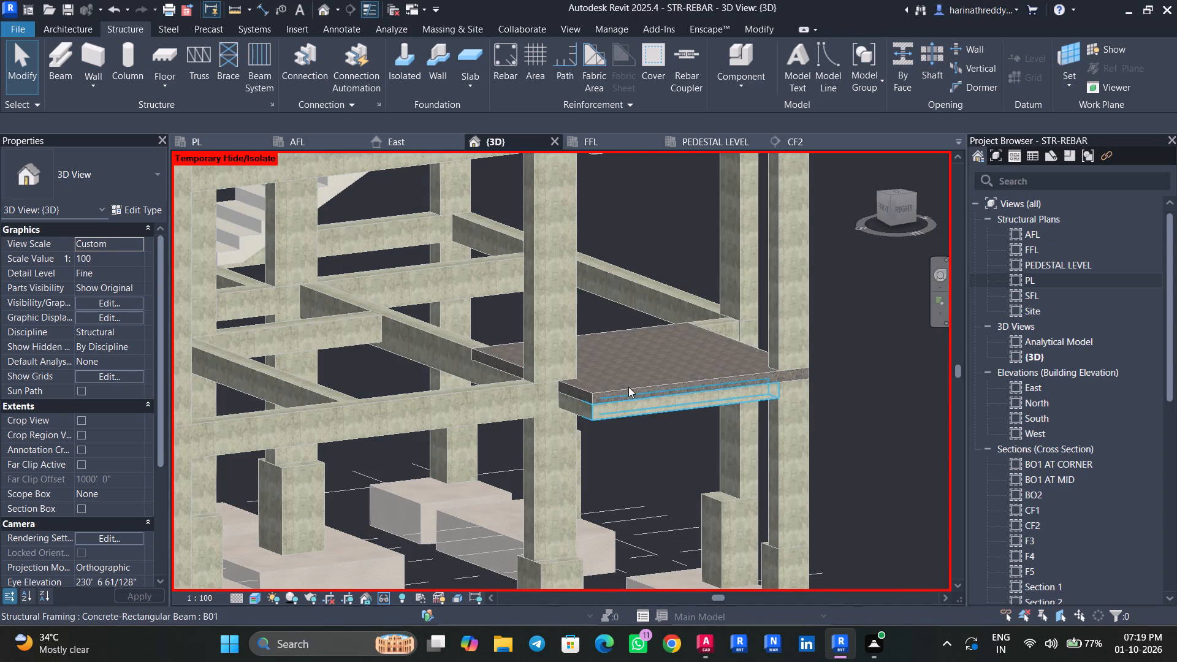
# Change the 5" FLOOR type's structure layer material to Concrete - Cast-in-Place Concrete and apply it.
pyautogui.click(628, 387)
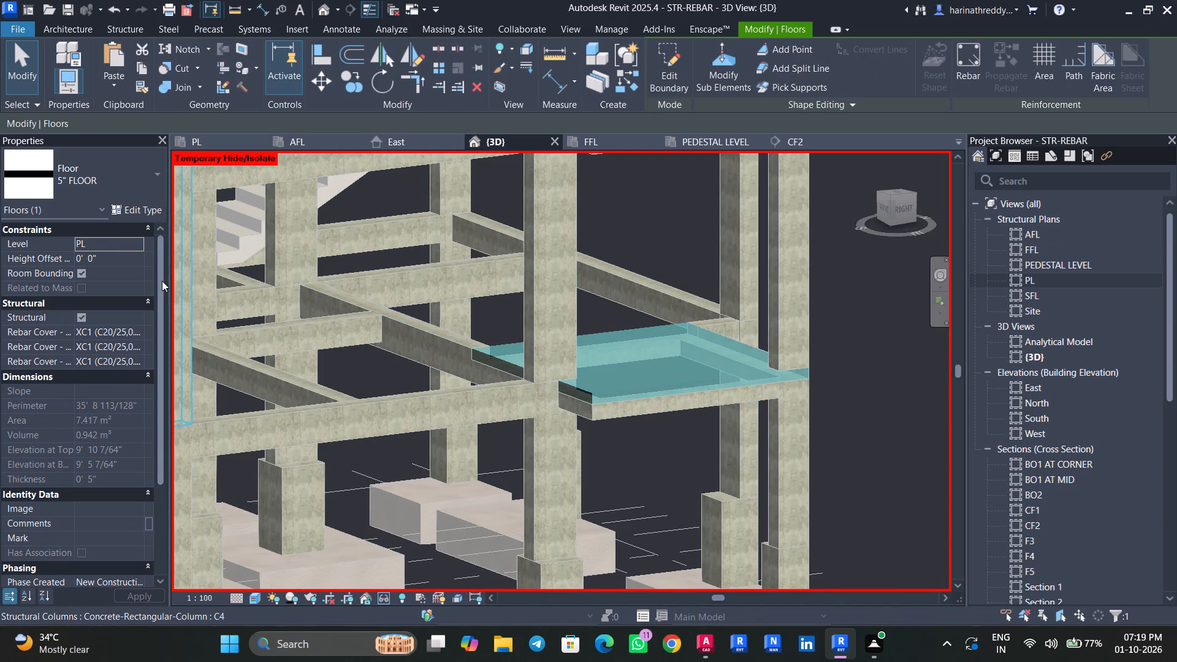
pyautogui.click(139, 208)
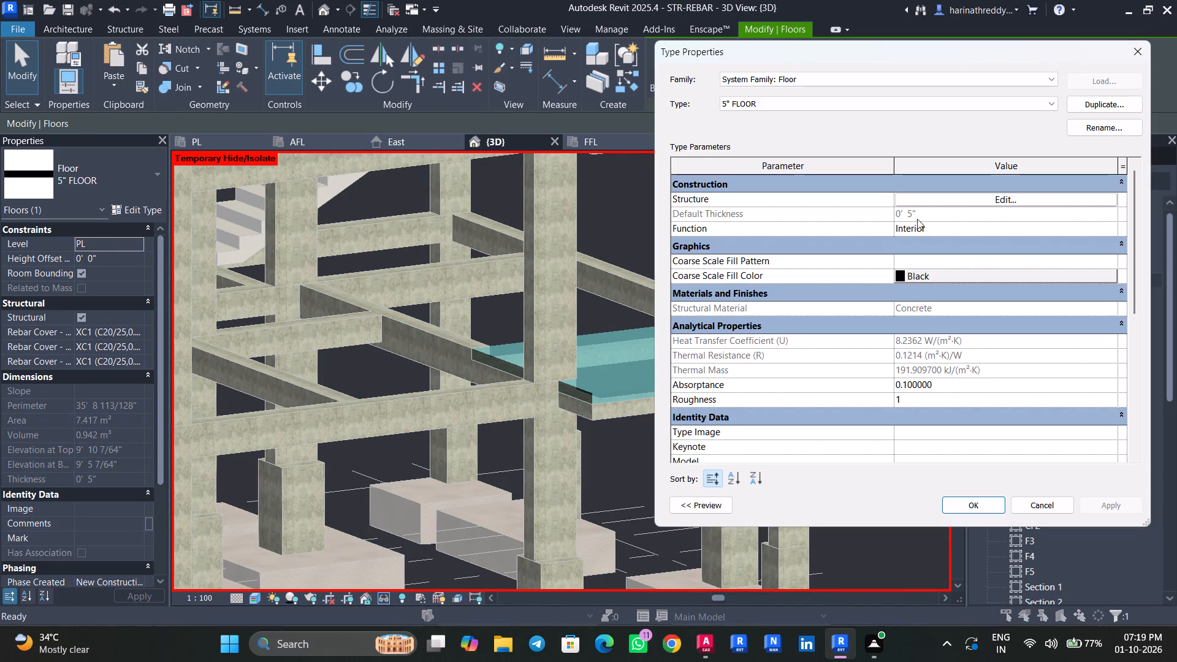
pyautogui.click(916, 208)
pyautogui.click(907, 202)
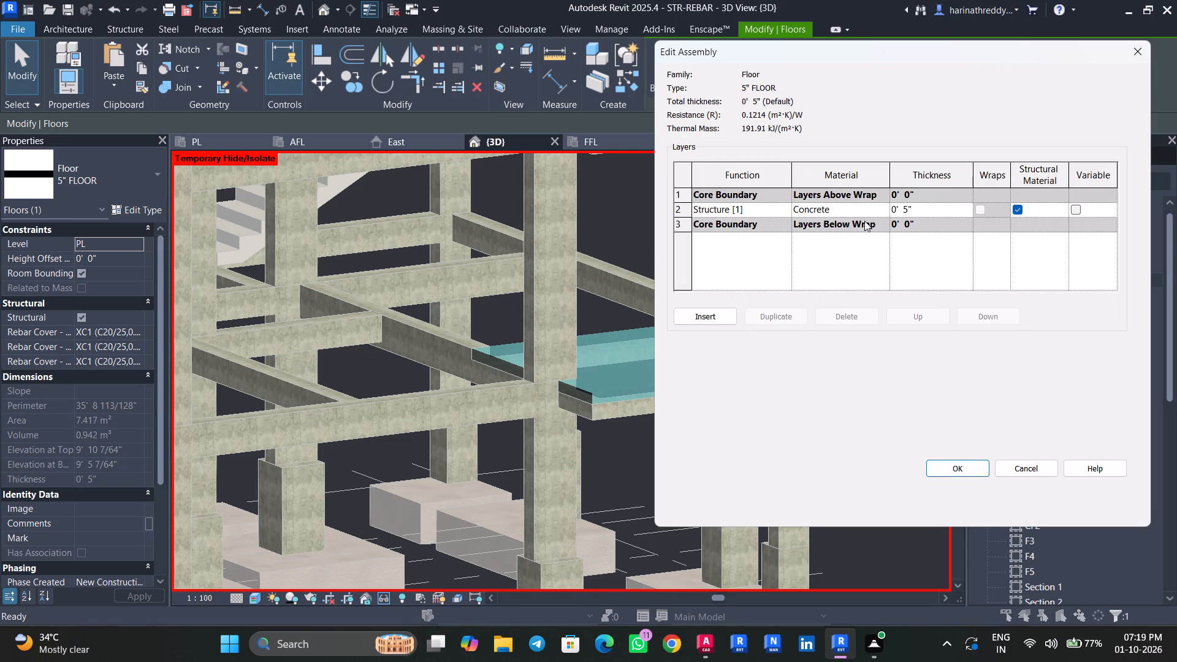
pyautogui.click(886, 209)
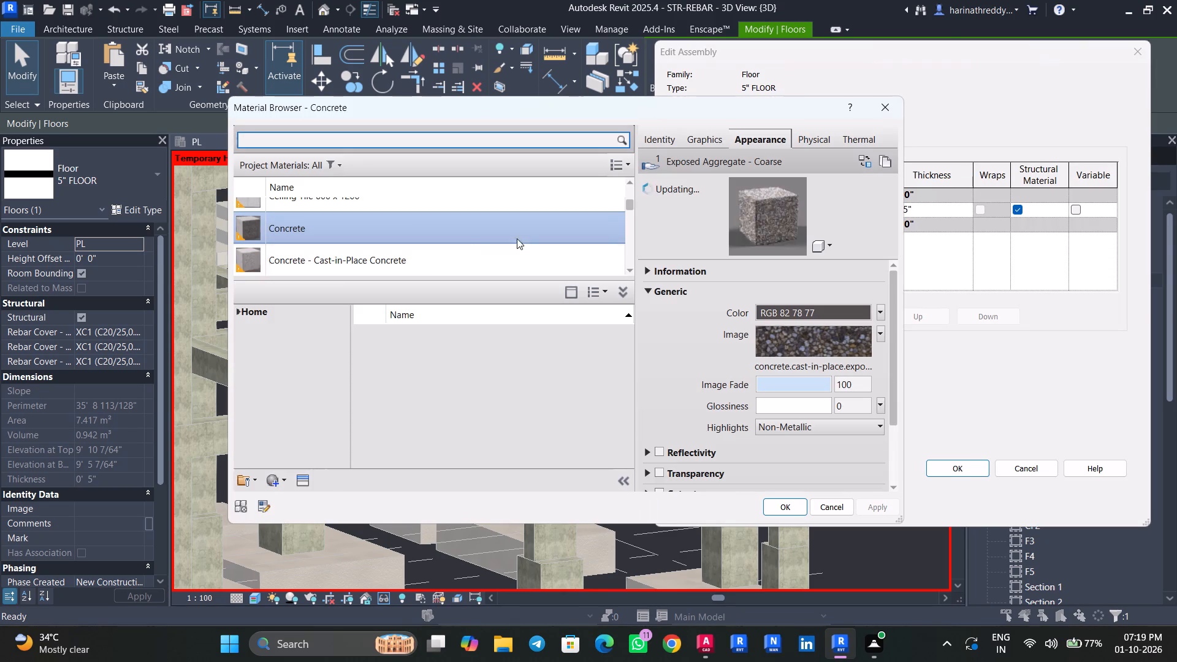
pyautogui.click(340, 261)
pyautogui.click(772, 509)
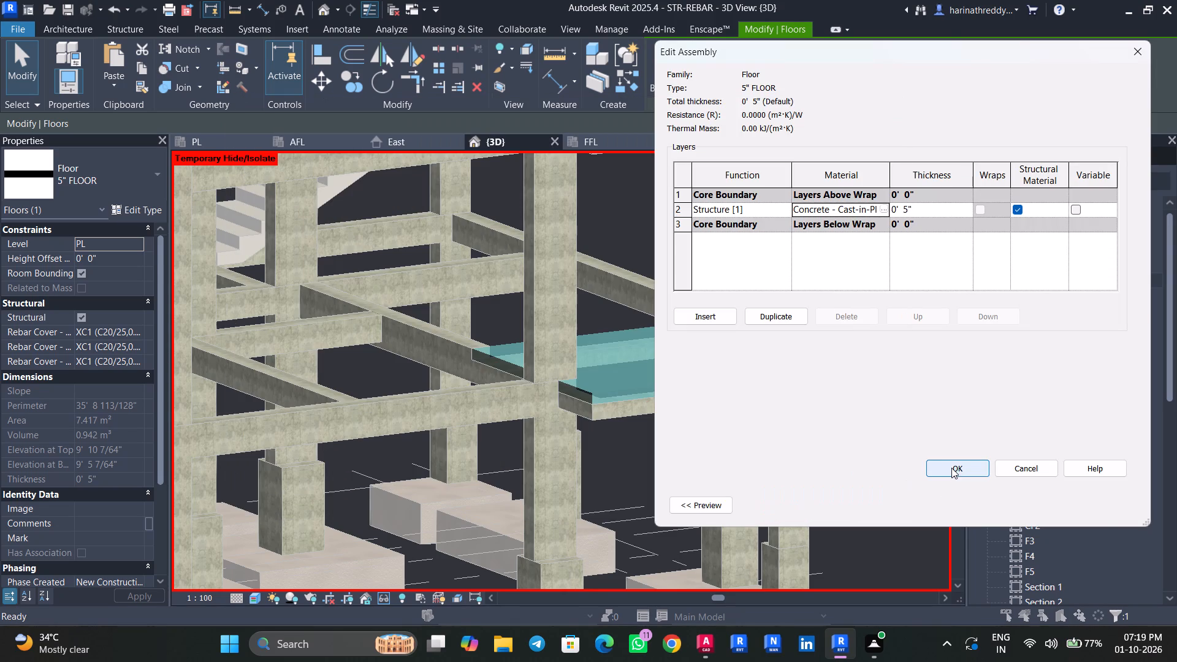
pyautogui.click(951, 468)
pyautogui.click(1107, 511)
pyautogui.click(961, 509)
pyautogui.press('Escape')
pyautogui.press('Escape')
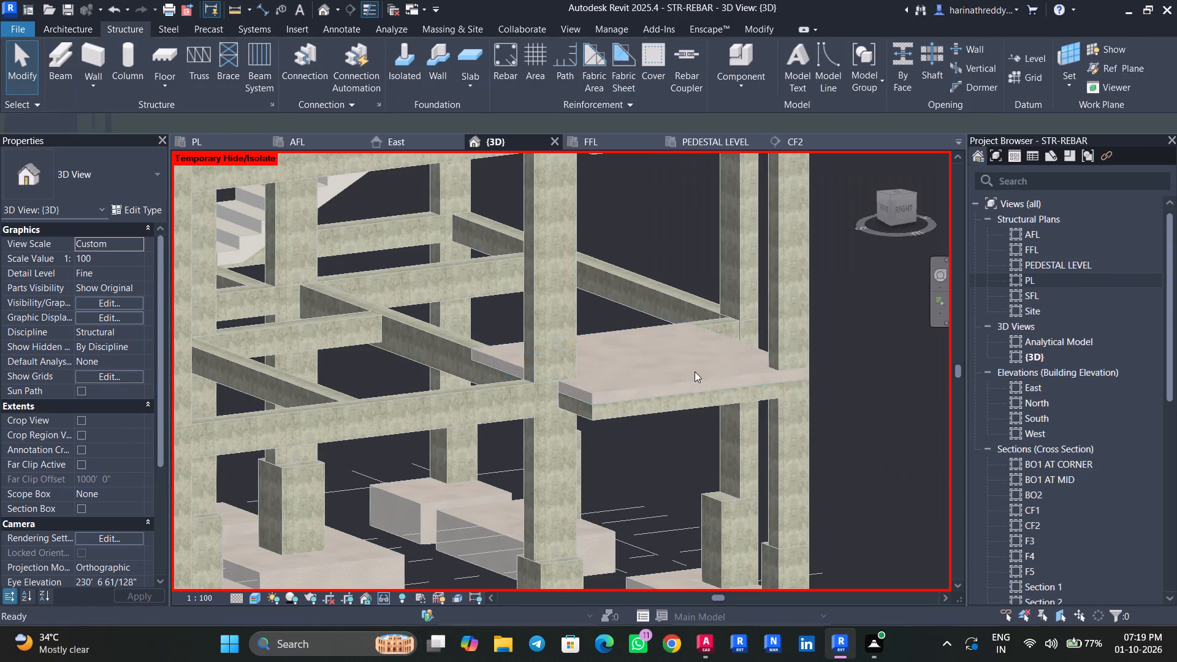
# Inspect how the slab's edges and corners sit against the surrounding beams and columns in 3D.
pyautogui.scroll(9, 690, 368)
pyautogui.moveTo(585, 383); pyautogui.dragTo(644, 349, button='middle')
pyautogui.click(643, 354)
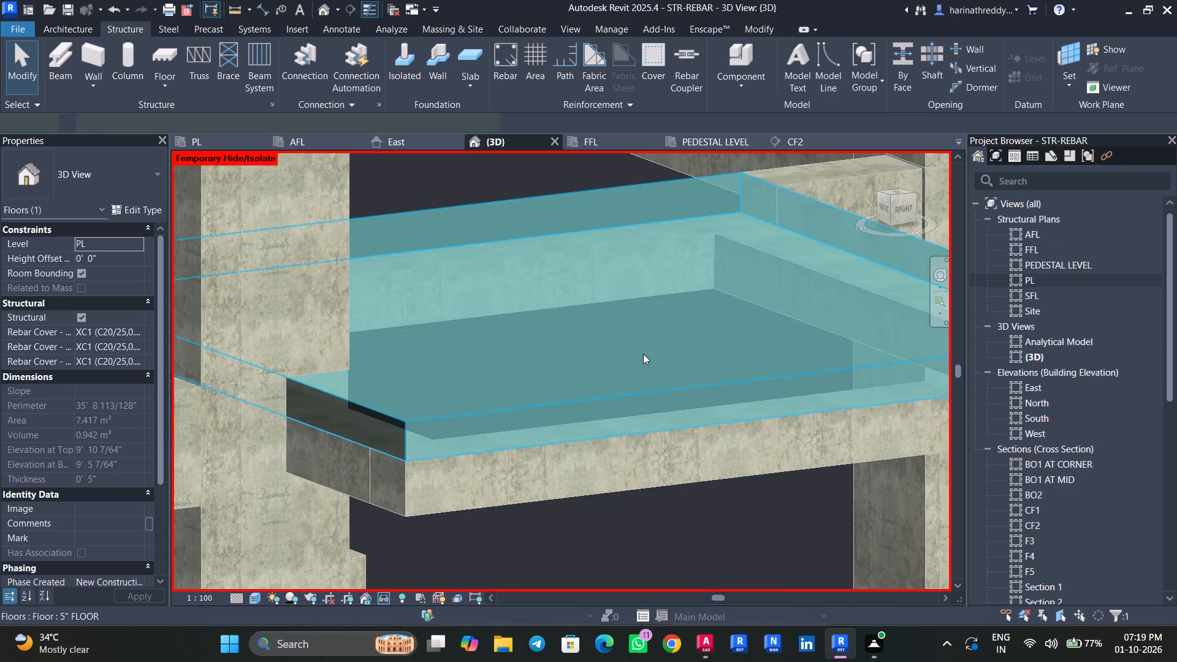
pyautogui.scroll(-8, 643, 354)
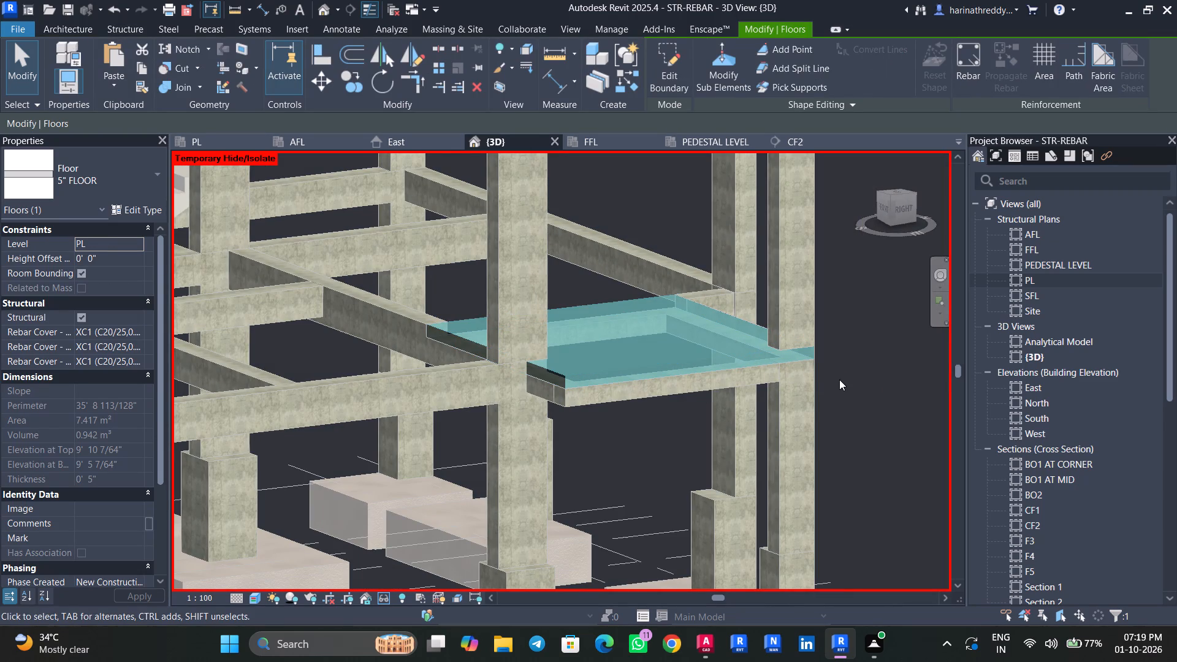
pyautogui.keyDown('shift'); pyautogui.moveTo(841, 392); pyautogui.dragTo(755, 451, button='middle'); pyautogui.keyUp('shift')
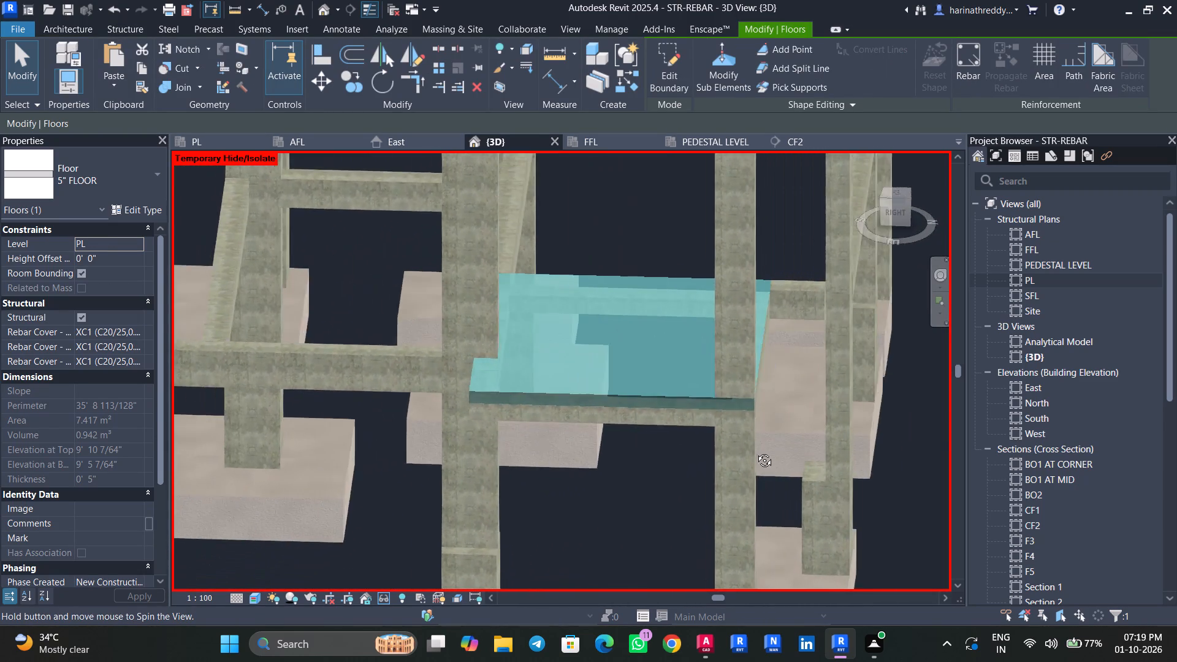
pyautogui.keyDown('shift'); pyautogui.moveTo(755, 451); pyautogui.dragTo(665, 508, button='middle'); pyautogui.keyUp('shift')
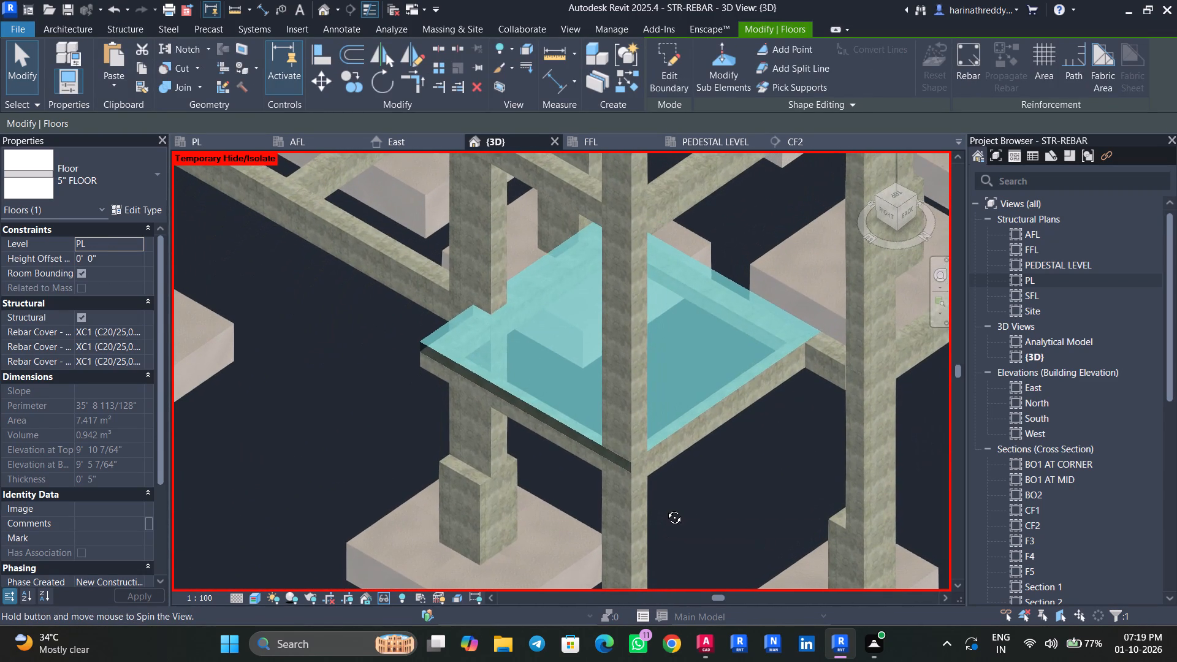
pyautogui.keyDown('shift'); pyautogui.moveTo(665, 508); pyautogui.dragTo(739, 419, button='middle'); pyautogui.keyUp('shift')
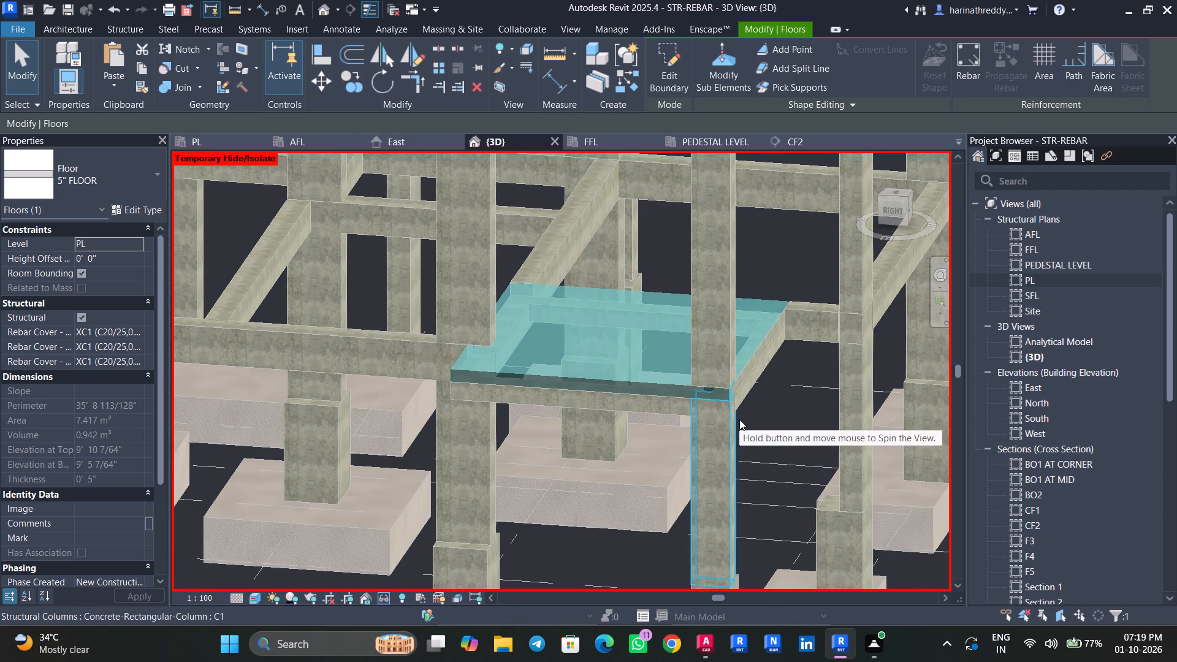
# Switch to the AutoCAD typical floor details and examine the slab and beam depths in the B01 midspan section.
pyautogui.click(707, 645)
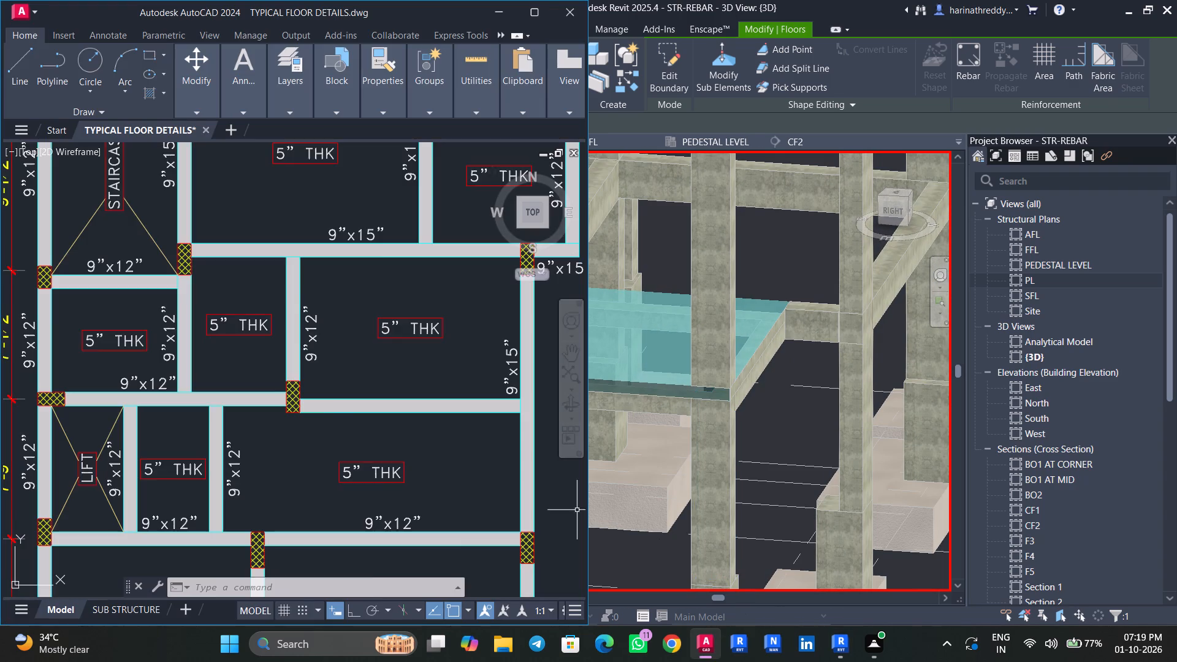
pyautogui.scroll(-4, 442, 452)
pyautogui.moveTo(487, 454); pyautogui.dragTo(101, 256, button='middle')
pyautogui.scroll(3, 472, 422)
pyautogui.moveTo(507, 425); pyautogui.dragTo(341, 380, button='middle')
pyautogui.scroll(3, 380, 453)
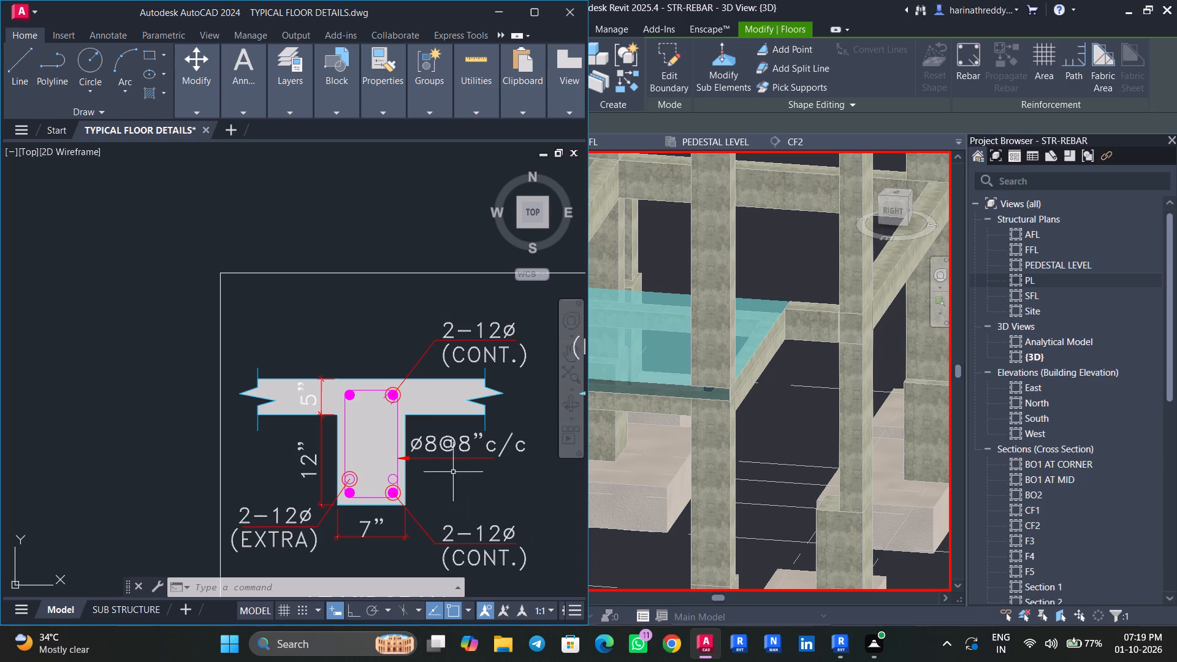
pyautogui.scroll(-1, 454, 471)
pyautogui.moveTo(452, 471); pyautogui.dragTo(440, 336, button='middle')
pyautogui.scroll(-1, 441, 336)
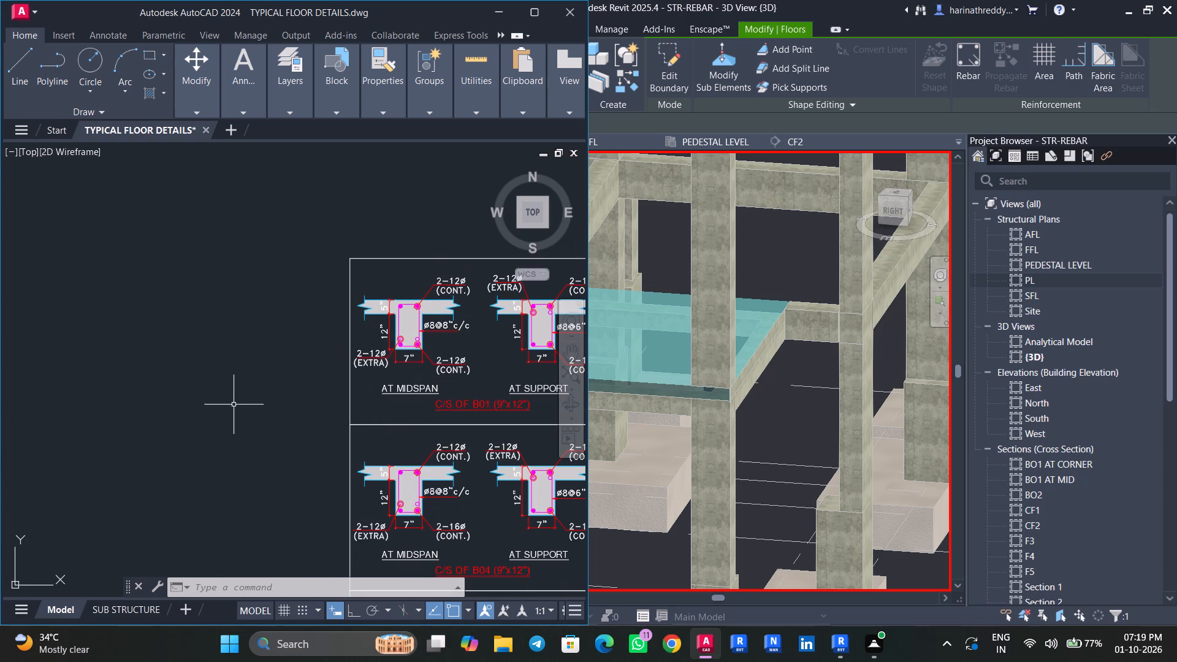
# Look through the AutoCAD drawing's other floor plans, foundation plan and schedule tables.
pyautogui.scroll(-3, 238, 403)
pyautogui.moveTo(240, 403); pyautogui.dragTo(535, 407, button='middle')
pyautogui.moveTo(305, 428); pyautogui.dragTo(647, 416, button='middle')
pyautogui.moveTo(351, 433); pyautogui.dragTo(698, 428, button='middle')
pyautogui.moveTo(308, 430); pyautogui.dragTo(590, 415, button='middle')
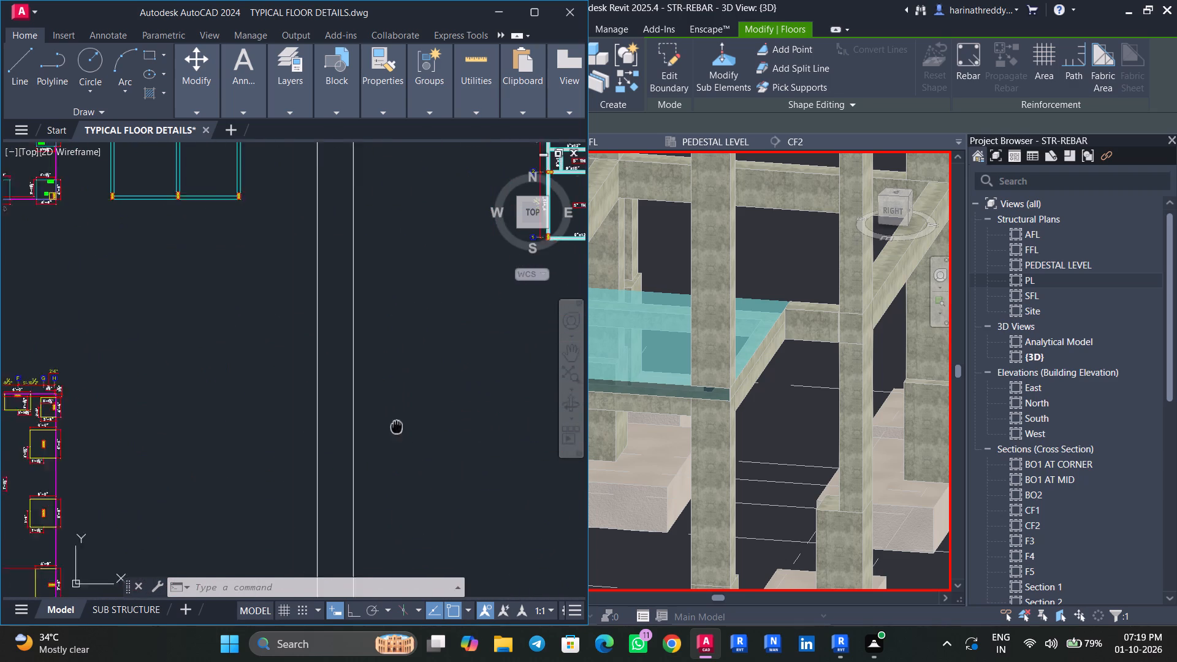
pyautogui.moveTo(590, 415); pyautogui.dragTo(646, 414, button='middle')
pyautogui.scroll(4, 63, 432)
pyautogui.moveTo(75, 430); pyautogui.dragTo(402, 414, button='middle')
pyautogui.scroll(-4, 400, 414)
pyautogui.moveTo(322, 436); pyautogui.dragTo(428, 429, button='middle')
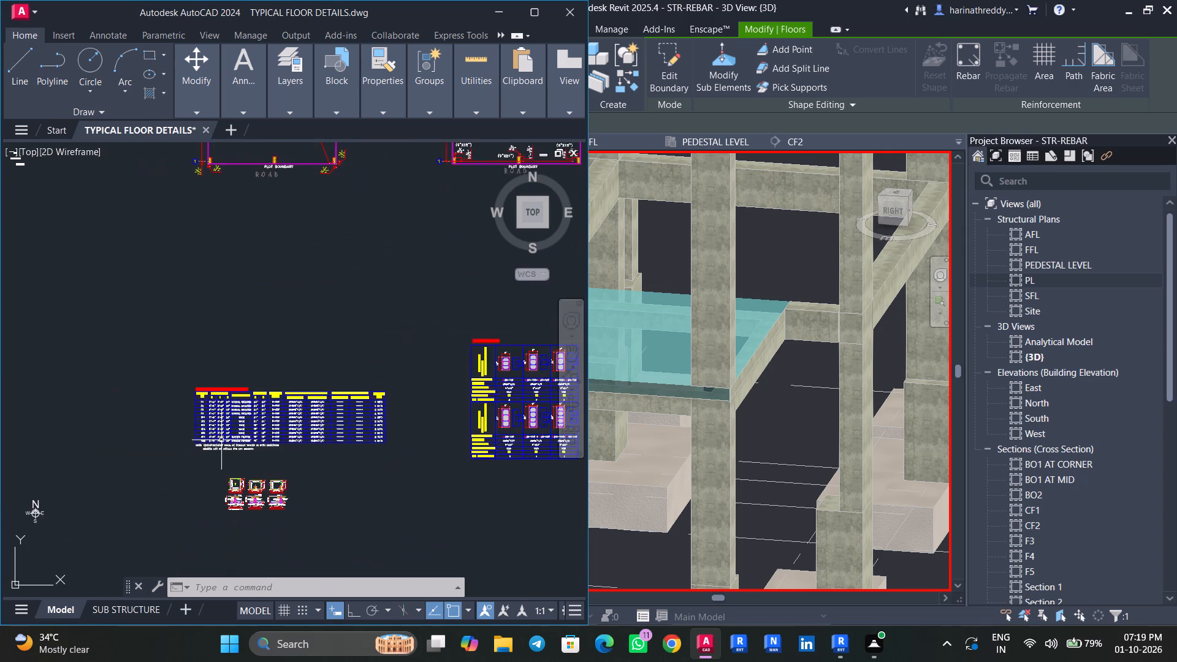
pyautogui.scroll(4, 221, 440)
pyautogui.moveTo(242, 443); pyautogui.dragTo(354, 288, button='middle')
pyautogui.scroll(4, 414, 465)
pyautogui.moveTo(411, 452); pyautogui.dragTo(318, 295, button='middle')
pyautogui.scroll(-9, 313, 295)
pyautogui.moveTo(395, 327); pyautogui.dragTo(253, 424, button='middle')
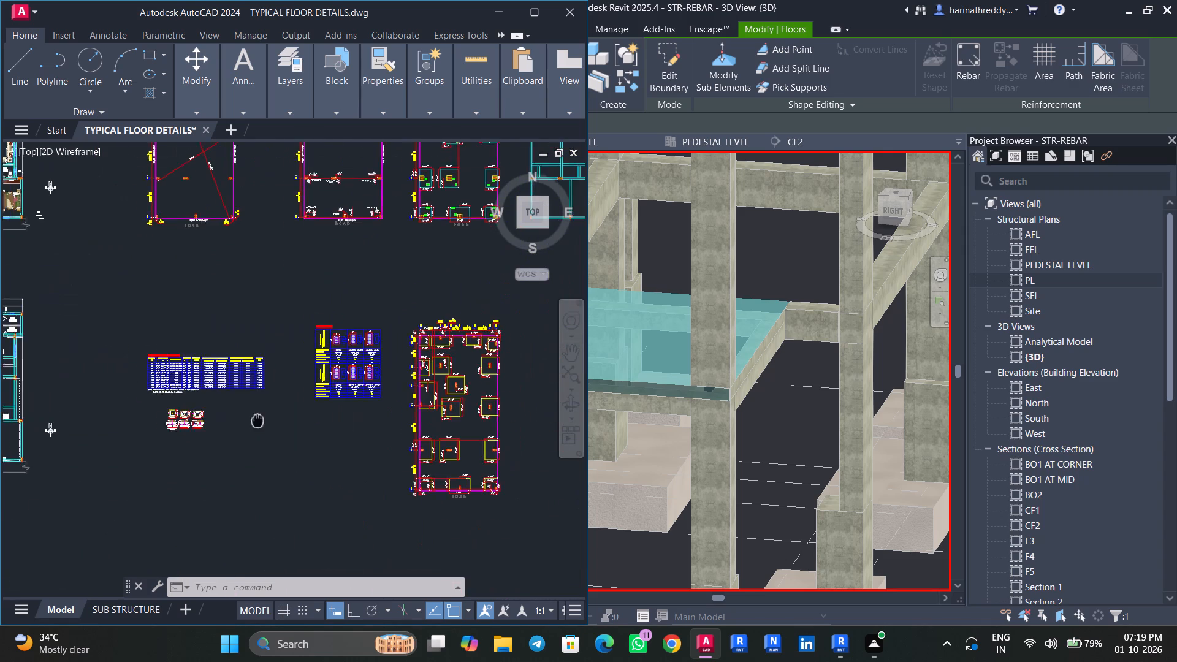
pyautogui.moveTo(253, 424); pyautogui.dragTo(248, 426, button='middle')
pyautogui.moveTo(383, 428); pyautogui.dragTo(169, 447, button='middle')
pyautogui.moveTo(398, 408); pyautogui.dragTo(158, 440, button='middle')
pyautogui.moveTo(429, 423); pyautogui.dragTo(246, 433, button='middle')
pyautogui.moveTo(459, 430); pyautogui.dragTo(222, 435, button='middle')
# Examine the slab and beam depths in the B04 (9"x12") midspan section, then return to the Revit model.
pyautogui.scroll(1, 208, 435)
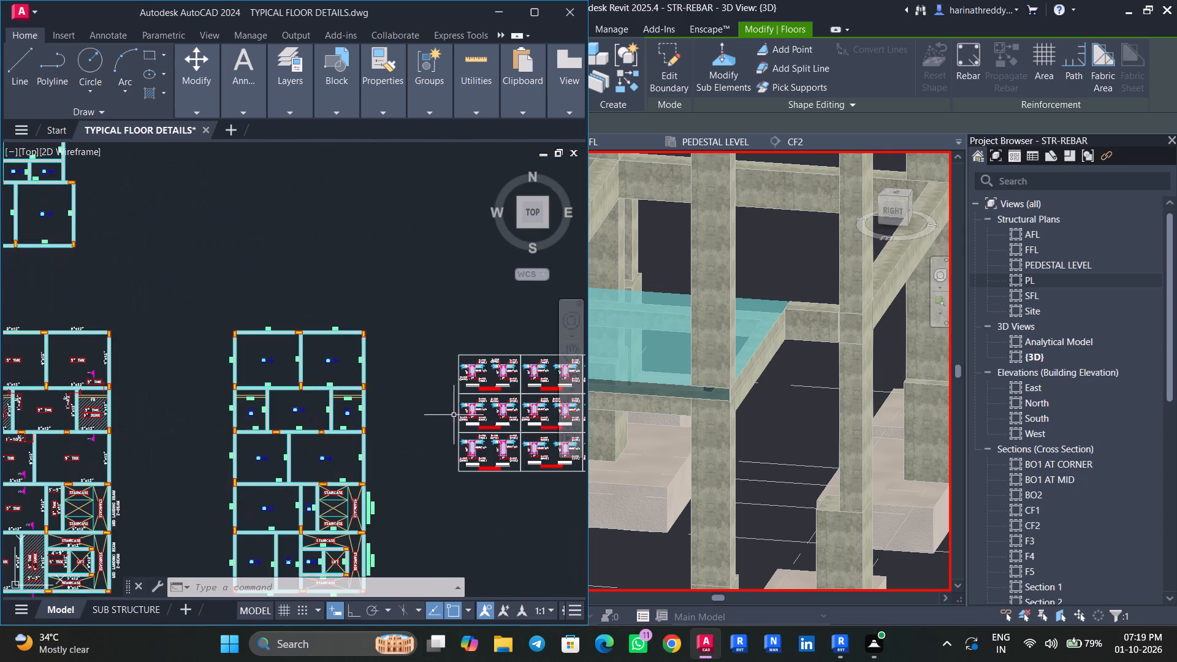
pyautogui.scroll(2, 501, 413)
pyautogui.moveTo(500, 413); pyautogui.dragTo(354, 428, button='middle')
pyautogui.scroll(4, 305, 434)
pyautogui.scroll(-1, 305, 434)
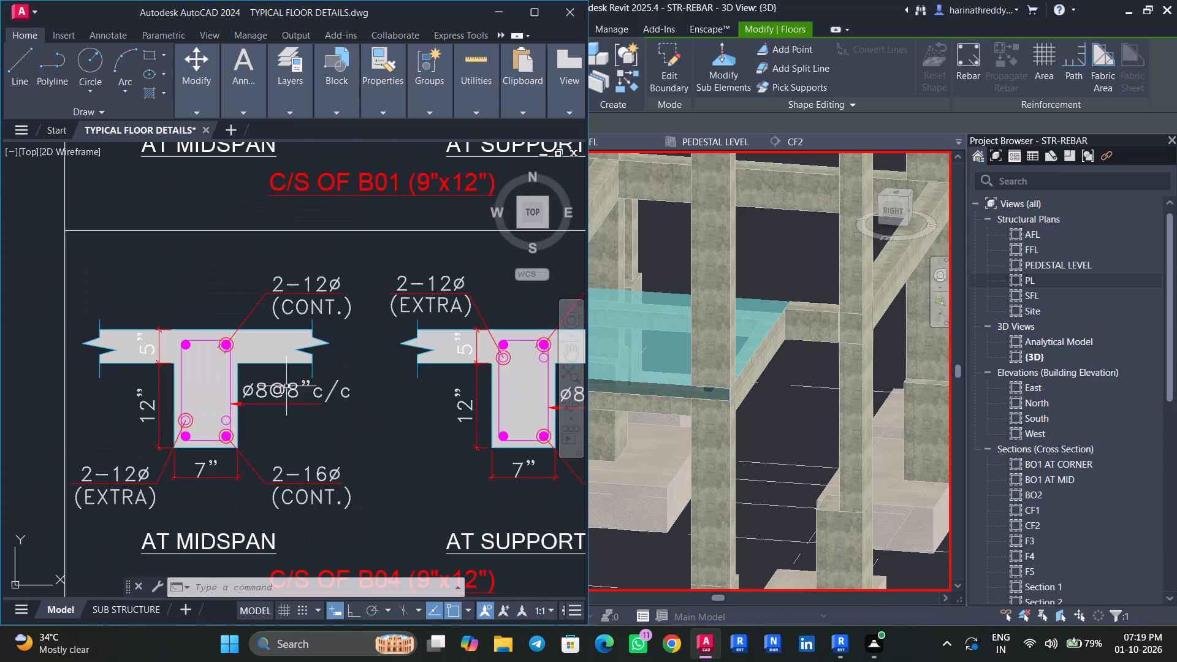
pyautogui.click(278, 361)
pyautogui.scroll(2, 278, 361)
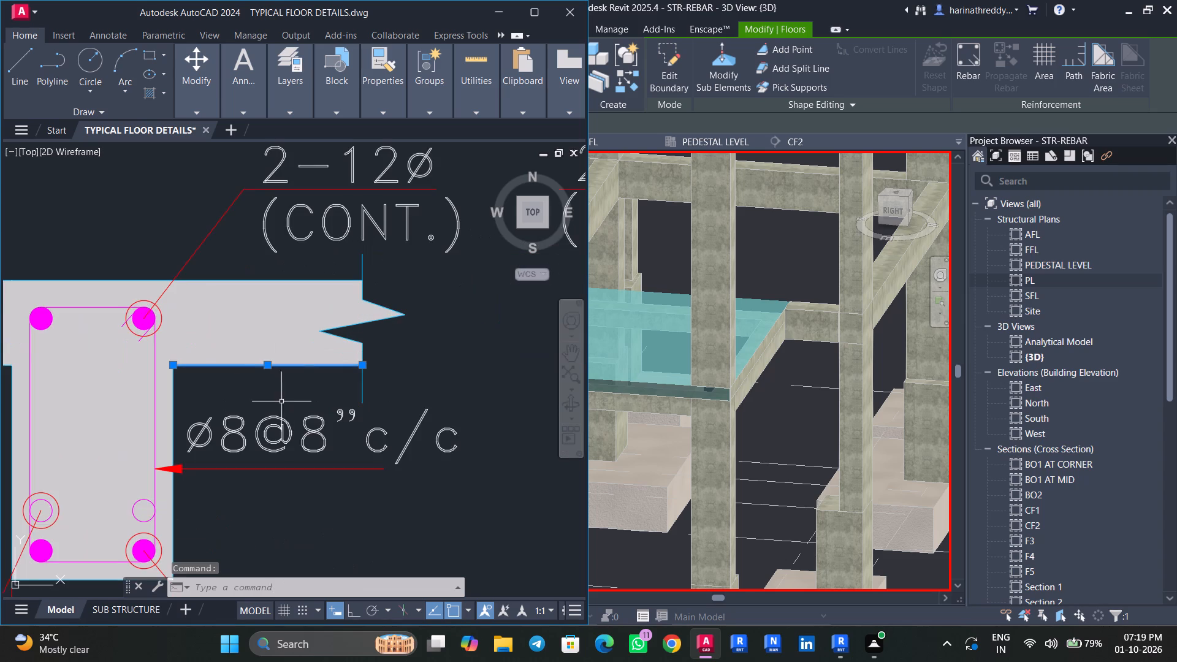
pyautogui.moveTo(281, 400); pyautogui.dragTo(398, 368, button='middle')
pyautogui.scroll(1, 400, 368)
pyautogui.scroll(-2, 400, 368)
pyautogui.press('Escape')
pyautogui.press('Escape')
pyautogui.press('Escape')
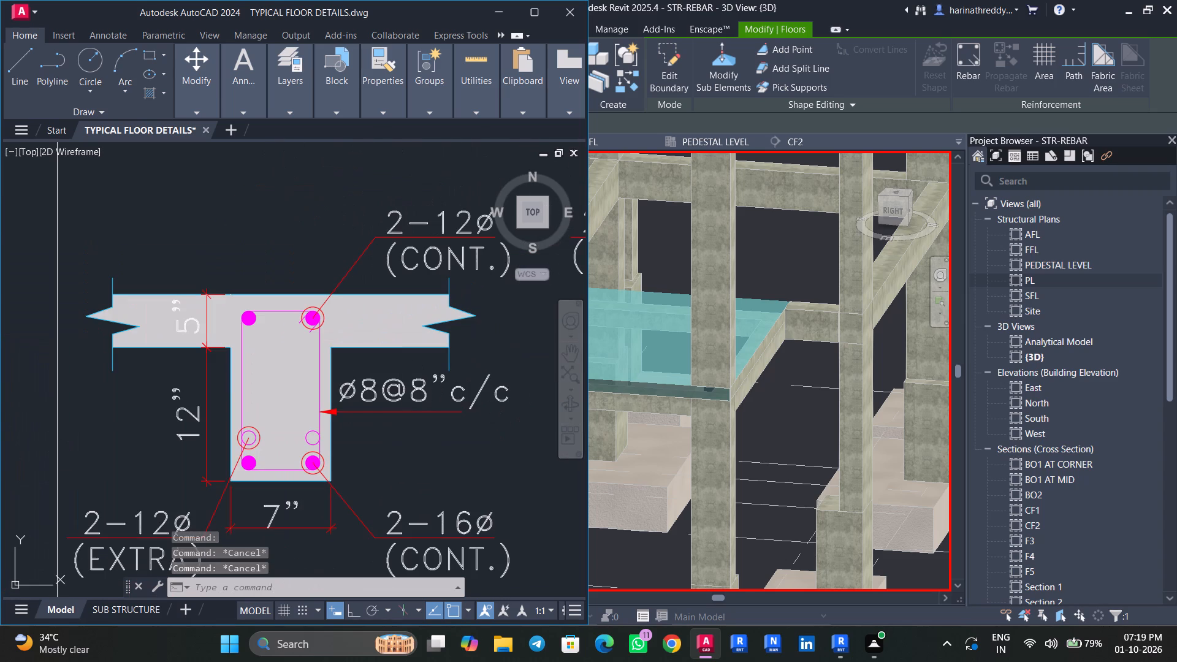
pyautogui.press('Escape')
pyautogui.press('Escape')
pyautogui.press('Escape')
pyautogui.scroll(-1, 413, 436)
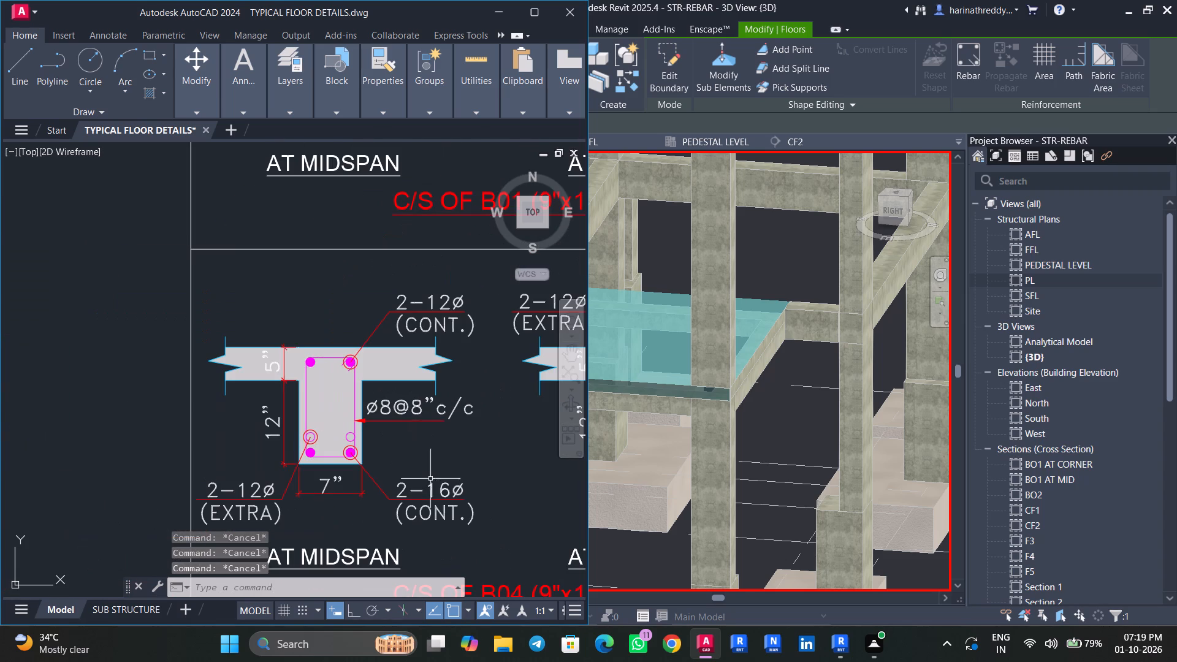
pyautogui.click(498, 11)
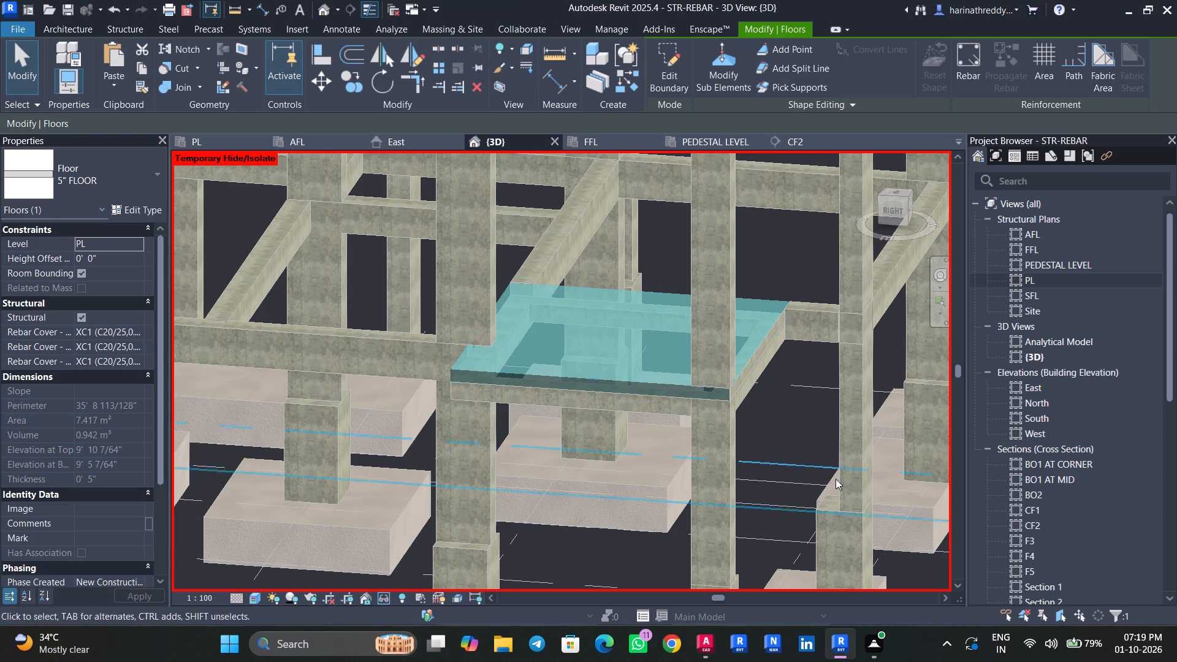
# Inspect the slab's junction with the outer B01 beam from above in the 3D view.
pyautogui.keyDown('shift'); pyautogui.moveTo(812, 466); pyautogui.dragTo(741, 498, button='middle'); pyautogui.keyUp('shift')
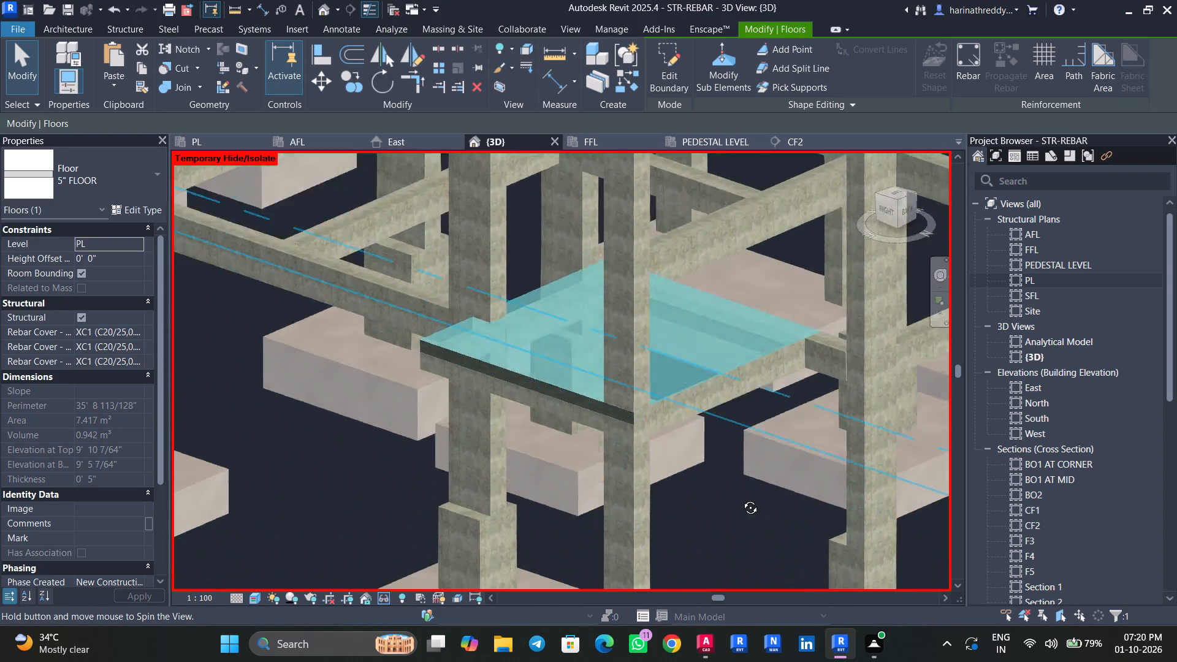
pyautogui.keyDown('shift'); pyautogui.moveTo(741, 498); pyautogui.dragTo(738, 547, button='middle'); pyautogui.keyUp('shift')
pyautogui.press('Escape')
pyautogui.moveTo(725, 509); pyautogui.dragTo(735, 516, button='middle')
pyautogui.click(536, 395)
pyautogui.press('Escape')
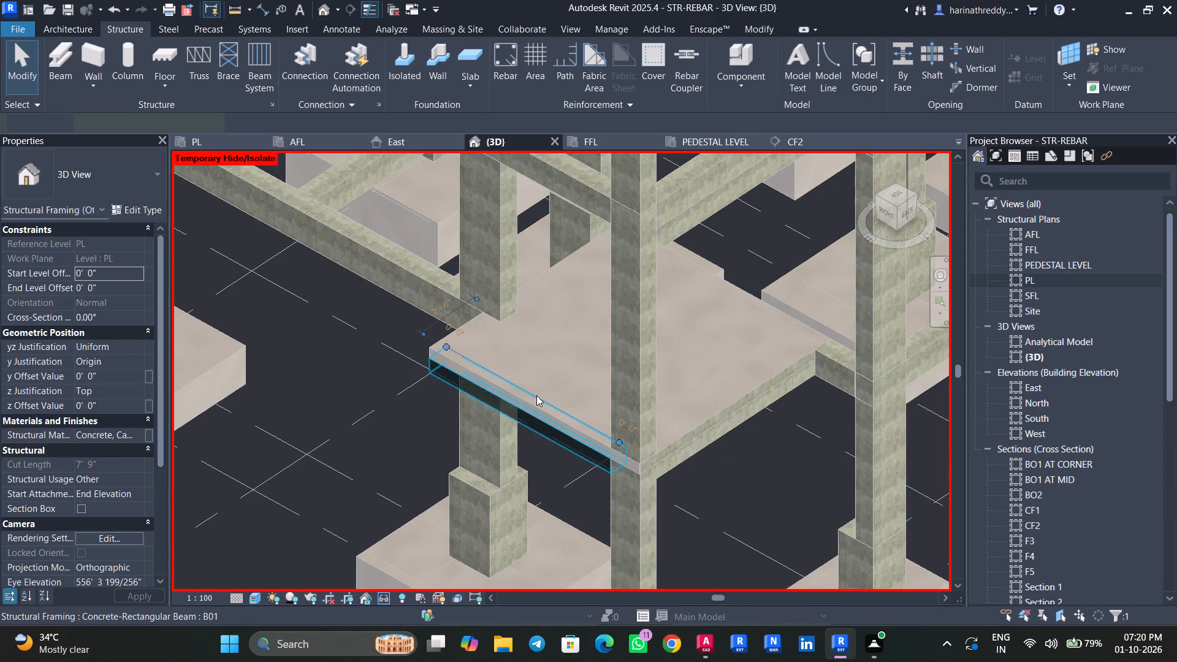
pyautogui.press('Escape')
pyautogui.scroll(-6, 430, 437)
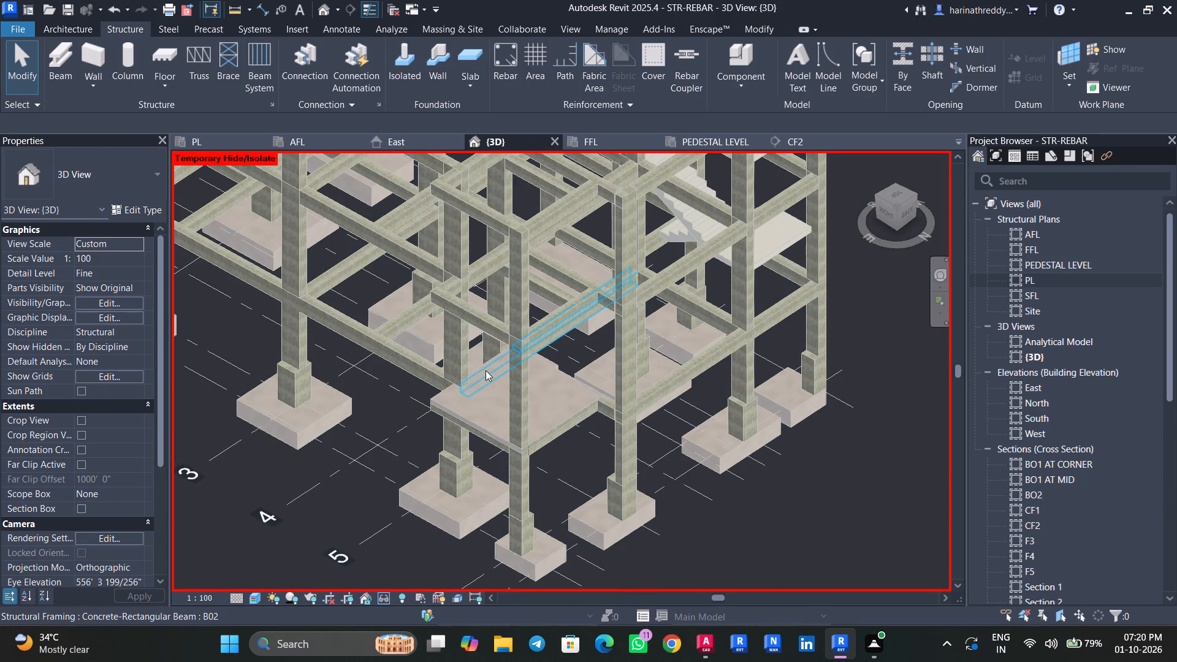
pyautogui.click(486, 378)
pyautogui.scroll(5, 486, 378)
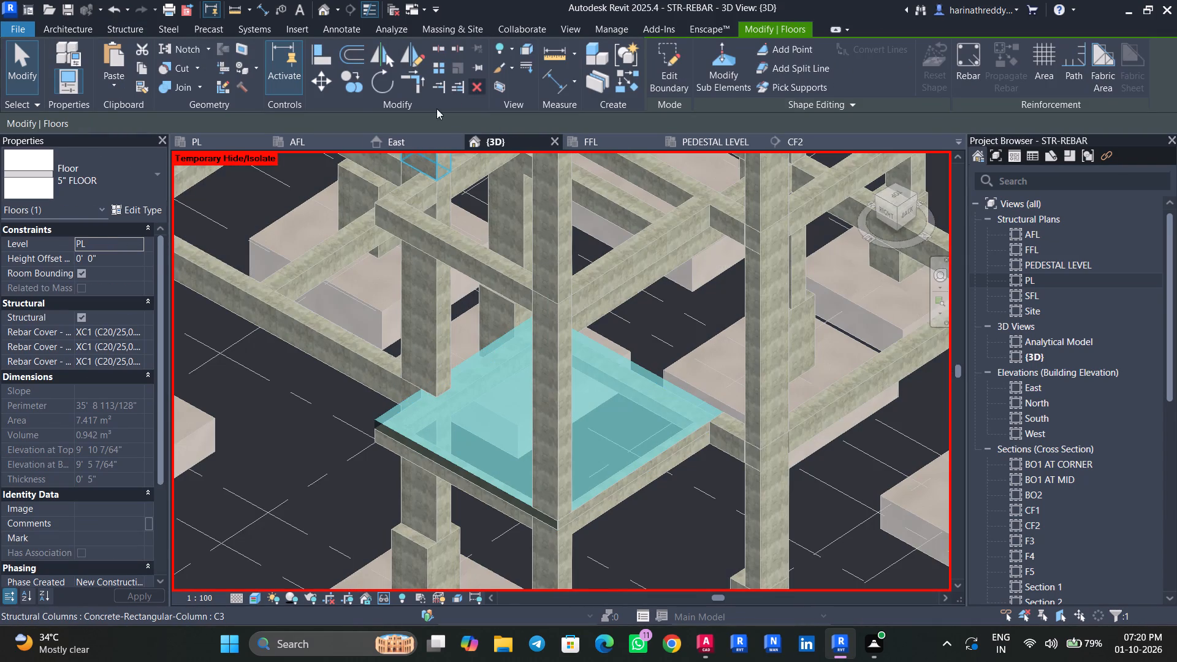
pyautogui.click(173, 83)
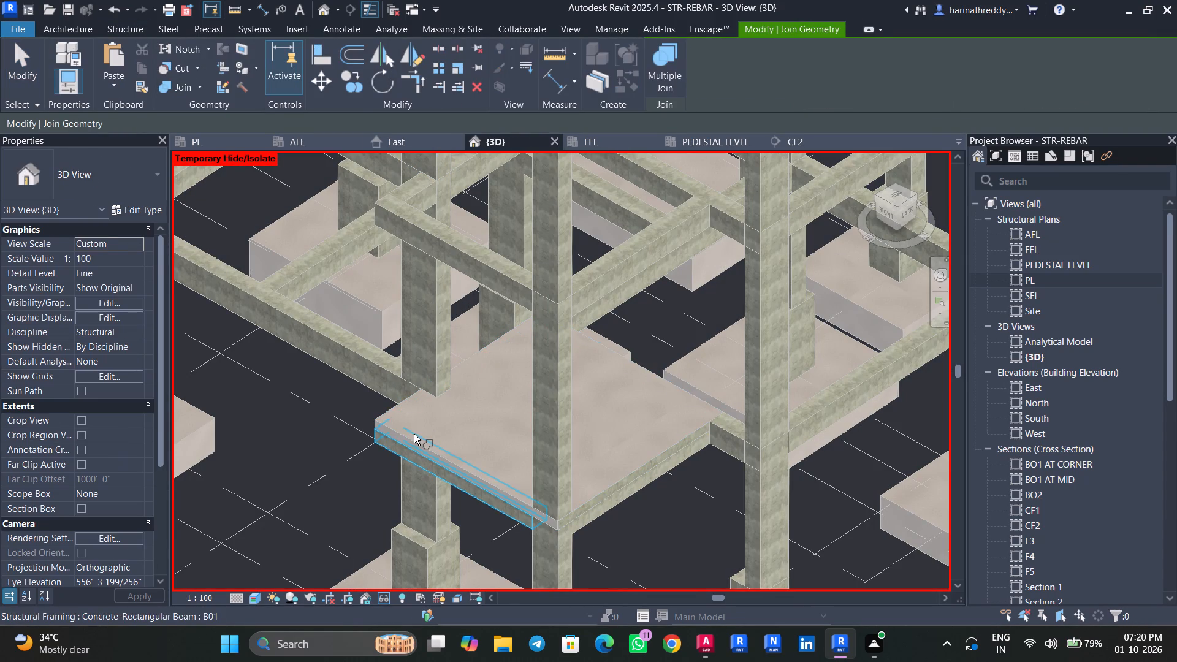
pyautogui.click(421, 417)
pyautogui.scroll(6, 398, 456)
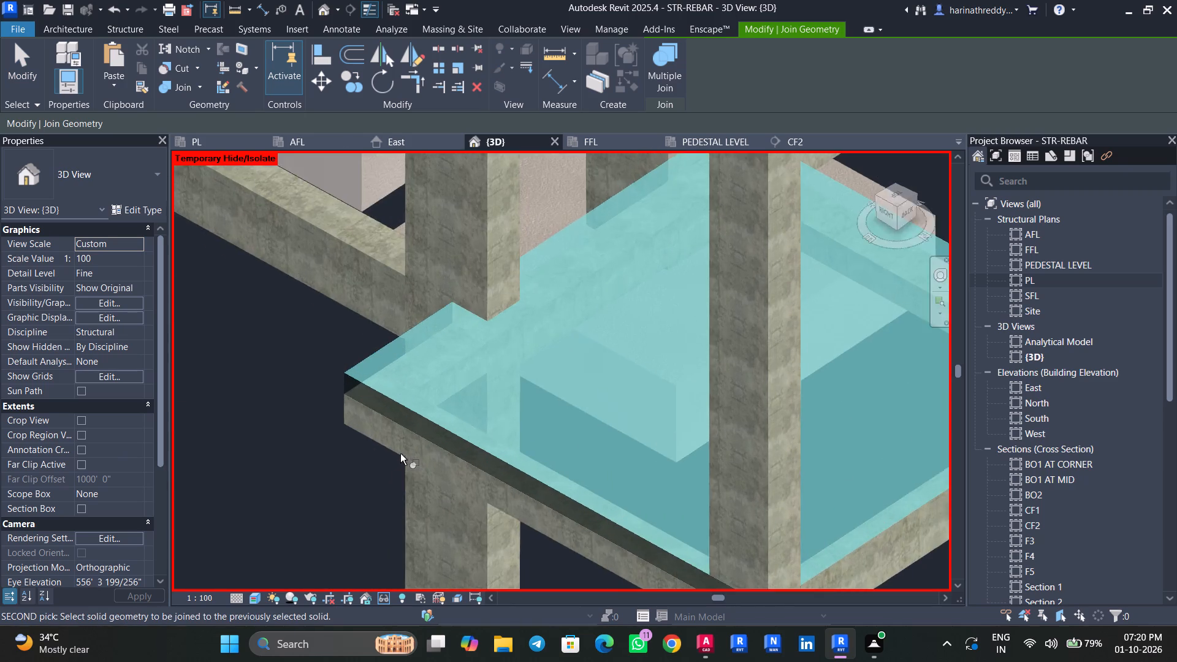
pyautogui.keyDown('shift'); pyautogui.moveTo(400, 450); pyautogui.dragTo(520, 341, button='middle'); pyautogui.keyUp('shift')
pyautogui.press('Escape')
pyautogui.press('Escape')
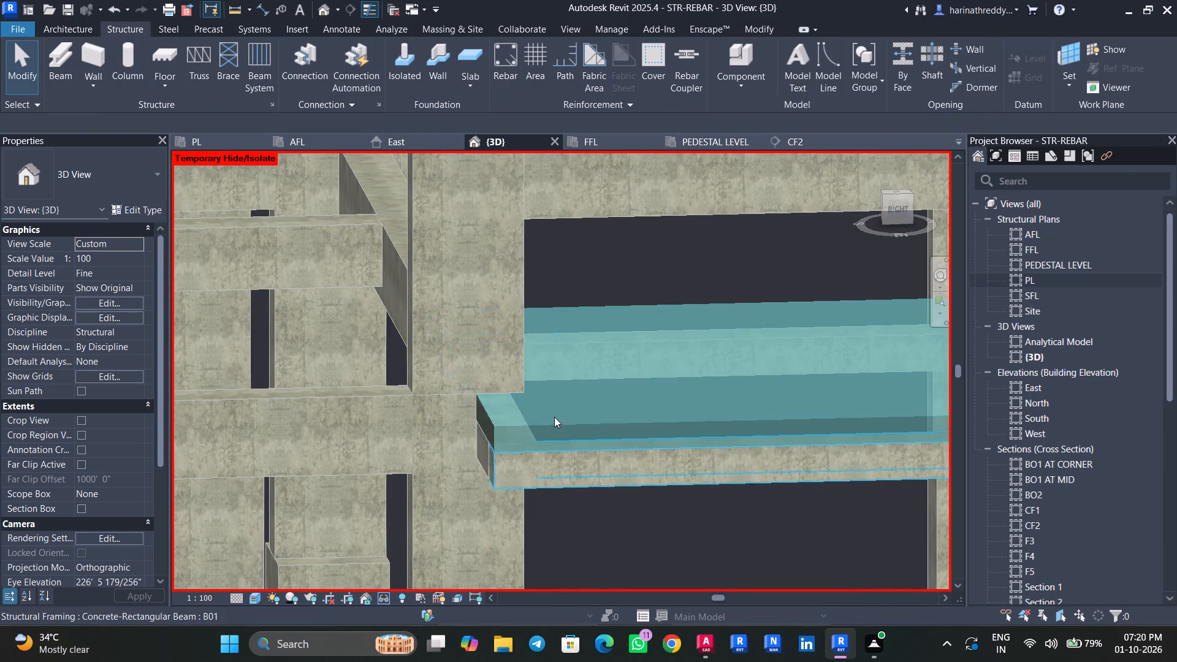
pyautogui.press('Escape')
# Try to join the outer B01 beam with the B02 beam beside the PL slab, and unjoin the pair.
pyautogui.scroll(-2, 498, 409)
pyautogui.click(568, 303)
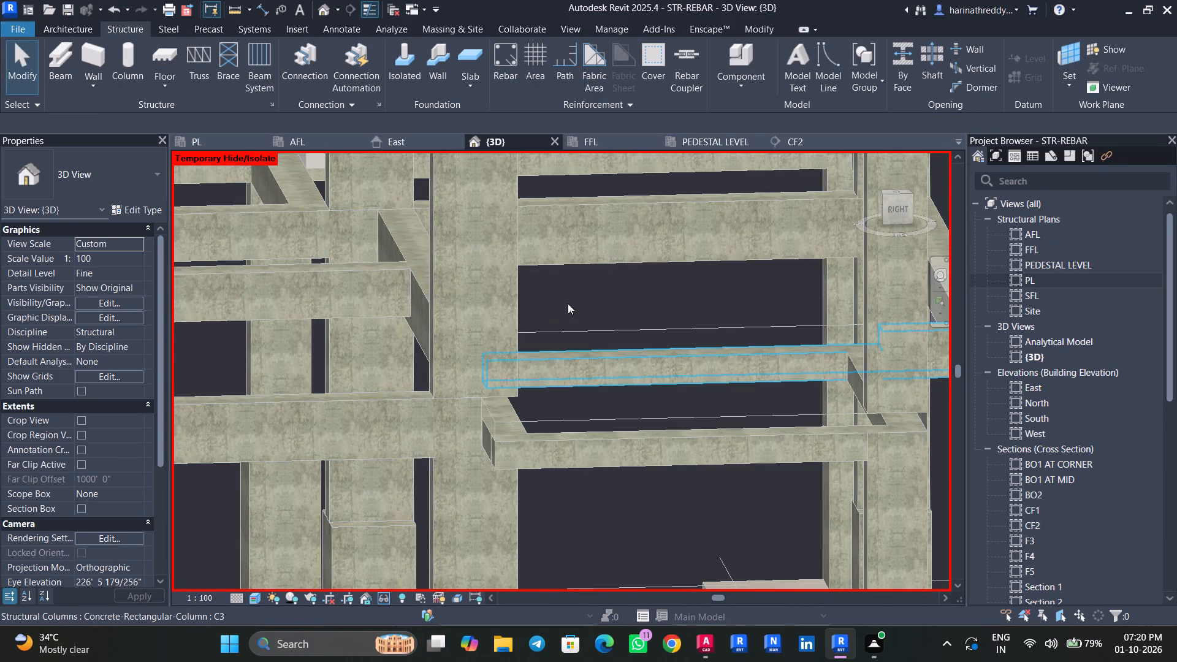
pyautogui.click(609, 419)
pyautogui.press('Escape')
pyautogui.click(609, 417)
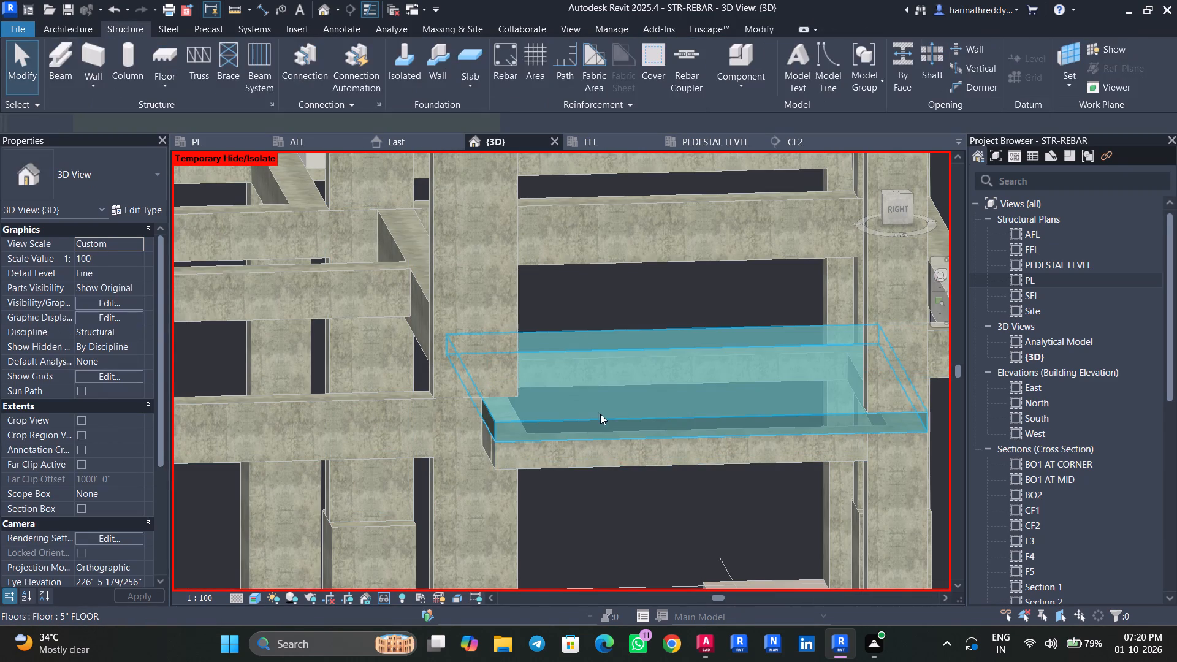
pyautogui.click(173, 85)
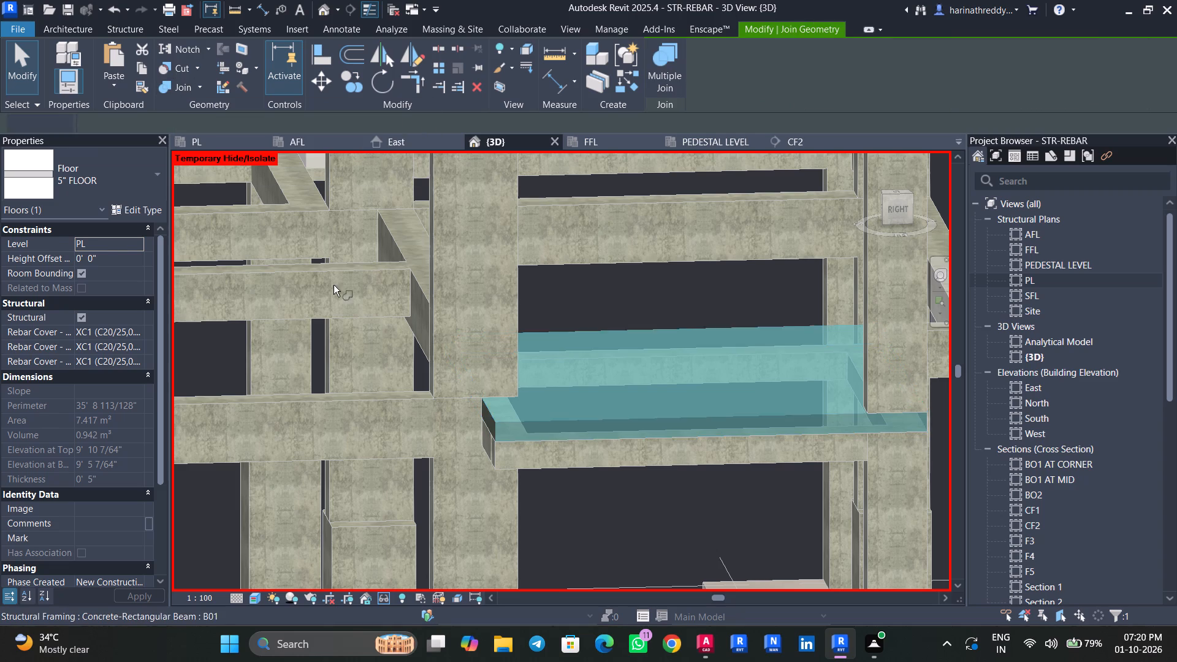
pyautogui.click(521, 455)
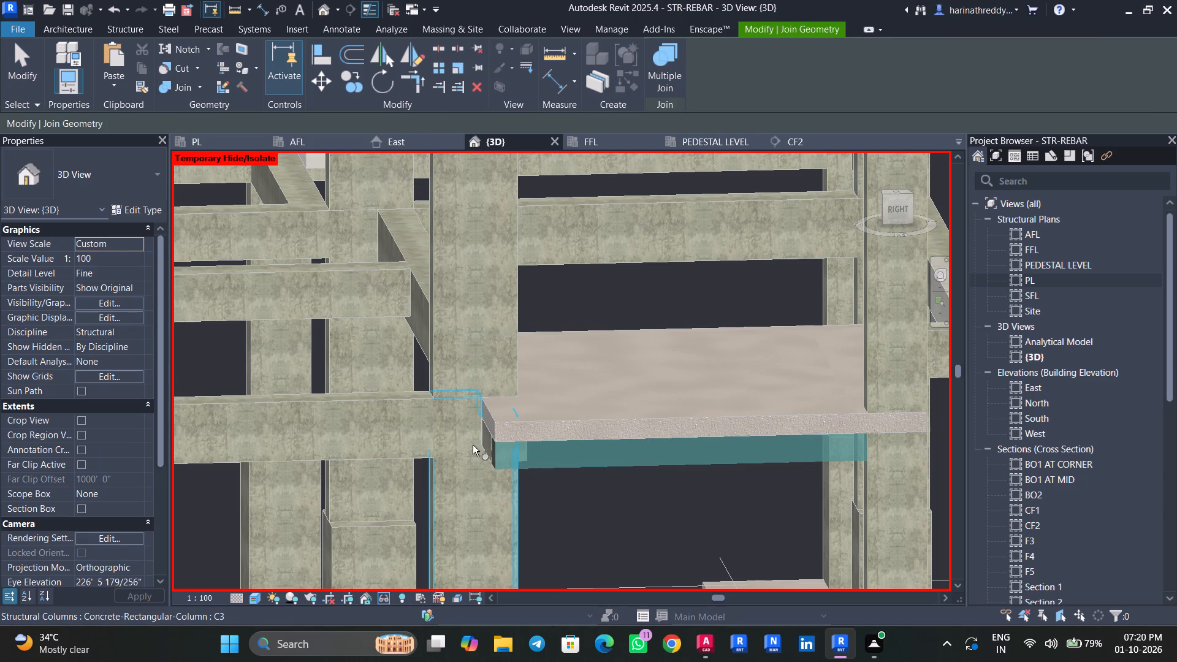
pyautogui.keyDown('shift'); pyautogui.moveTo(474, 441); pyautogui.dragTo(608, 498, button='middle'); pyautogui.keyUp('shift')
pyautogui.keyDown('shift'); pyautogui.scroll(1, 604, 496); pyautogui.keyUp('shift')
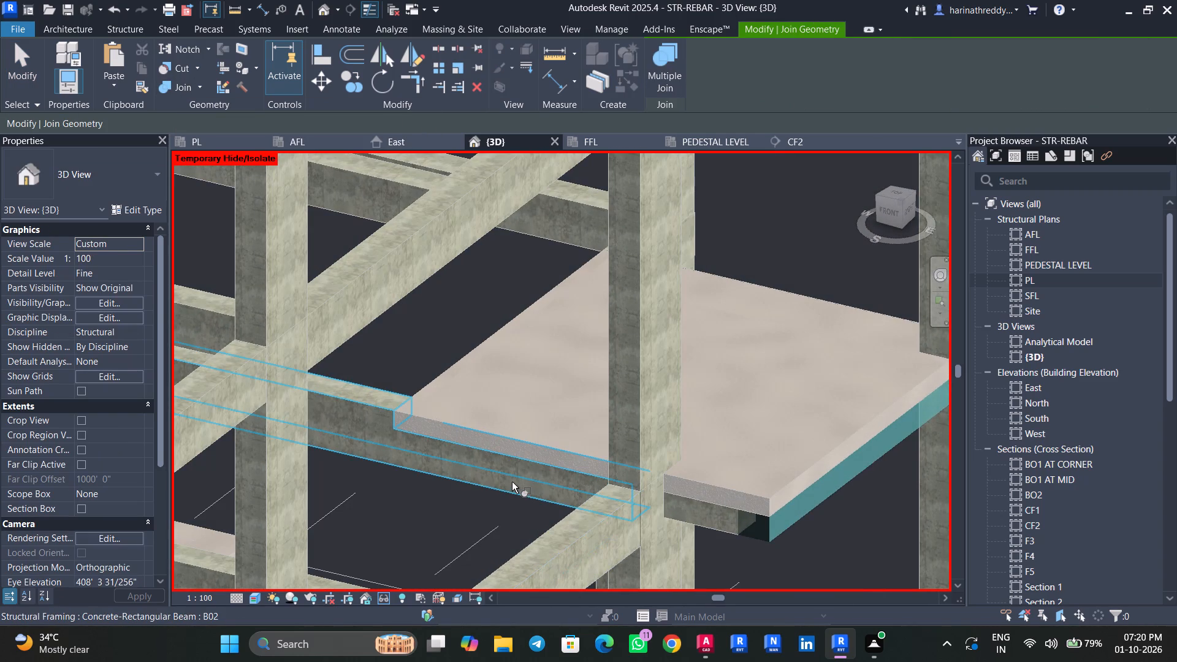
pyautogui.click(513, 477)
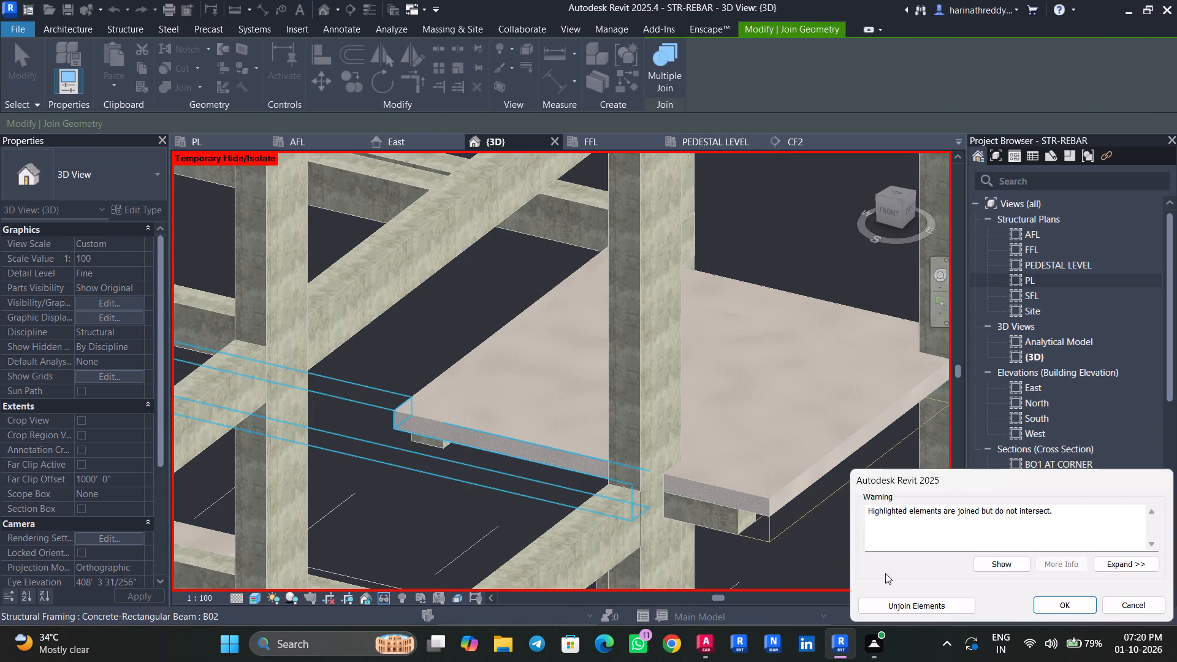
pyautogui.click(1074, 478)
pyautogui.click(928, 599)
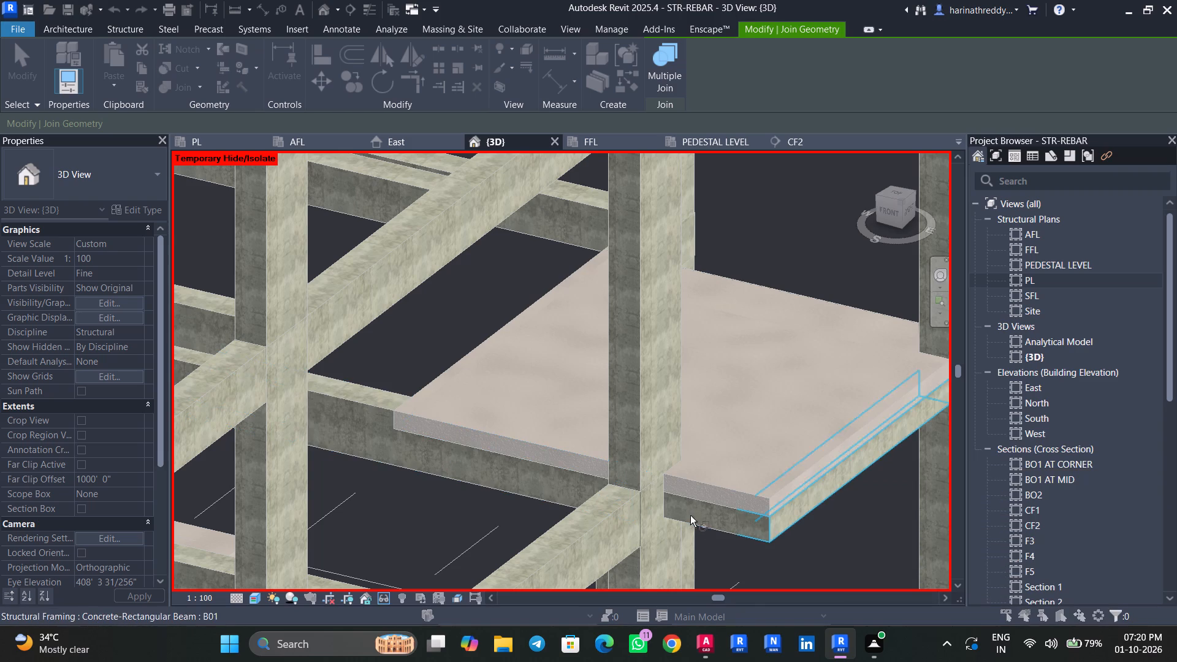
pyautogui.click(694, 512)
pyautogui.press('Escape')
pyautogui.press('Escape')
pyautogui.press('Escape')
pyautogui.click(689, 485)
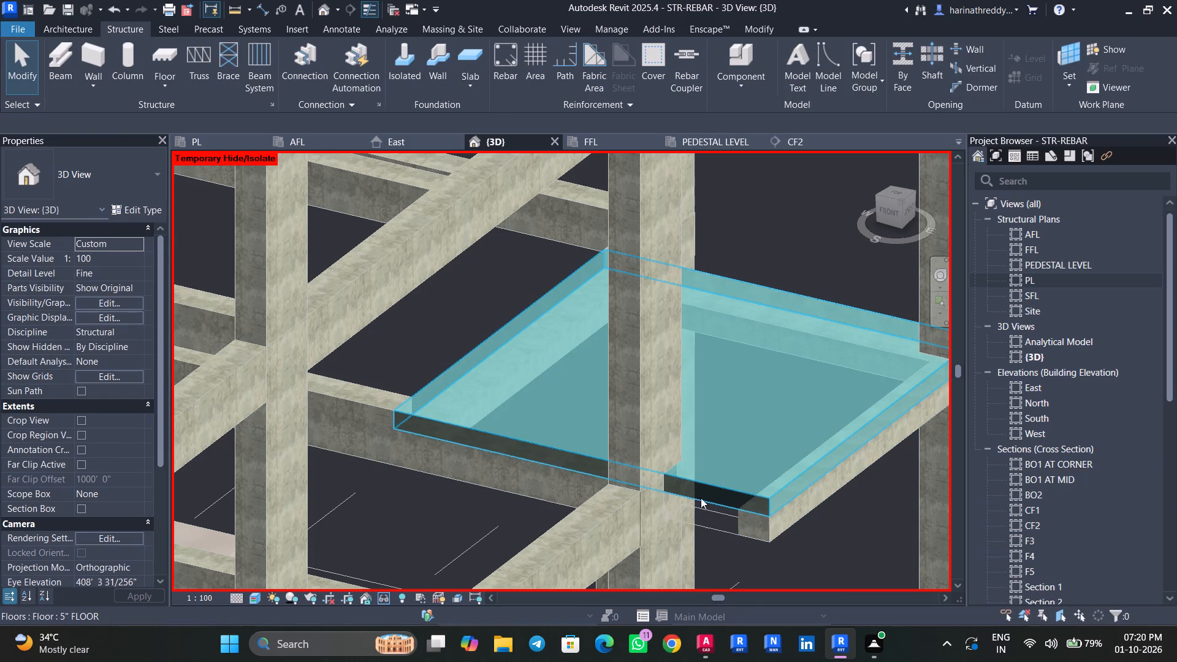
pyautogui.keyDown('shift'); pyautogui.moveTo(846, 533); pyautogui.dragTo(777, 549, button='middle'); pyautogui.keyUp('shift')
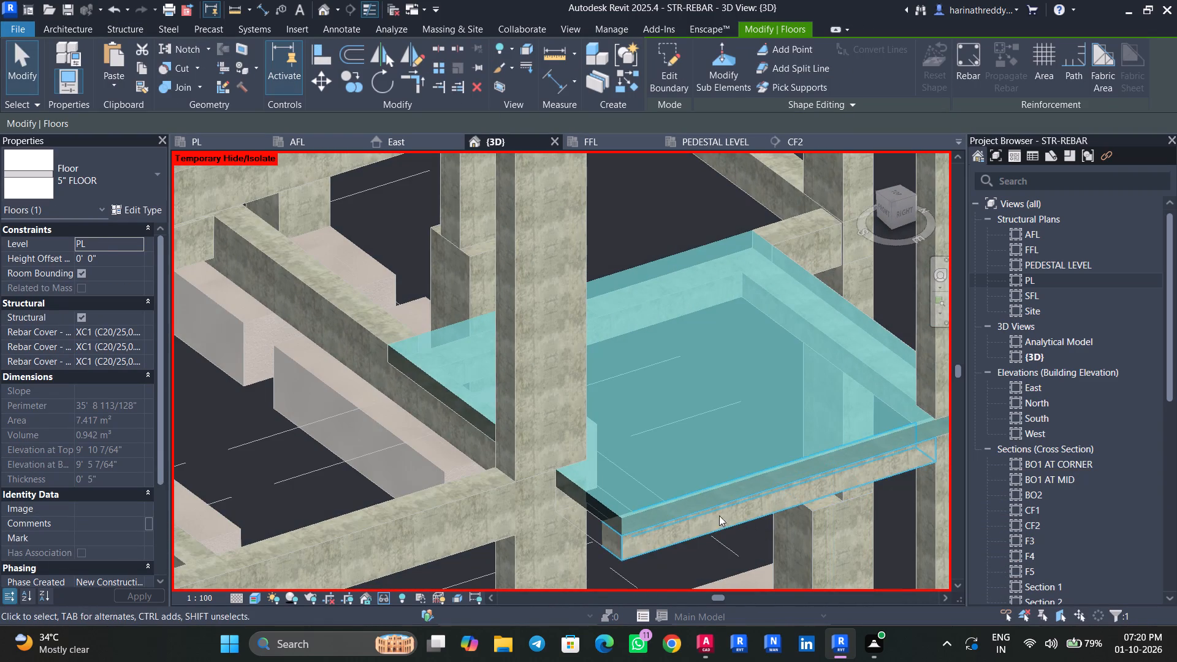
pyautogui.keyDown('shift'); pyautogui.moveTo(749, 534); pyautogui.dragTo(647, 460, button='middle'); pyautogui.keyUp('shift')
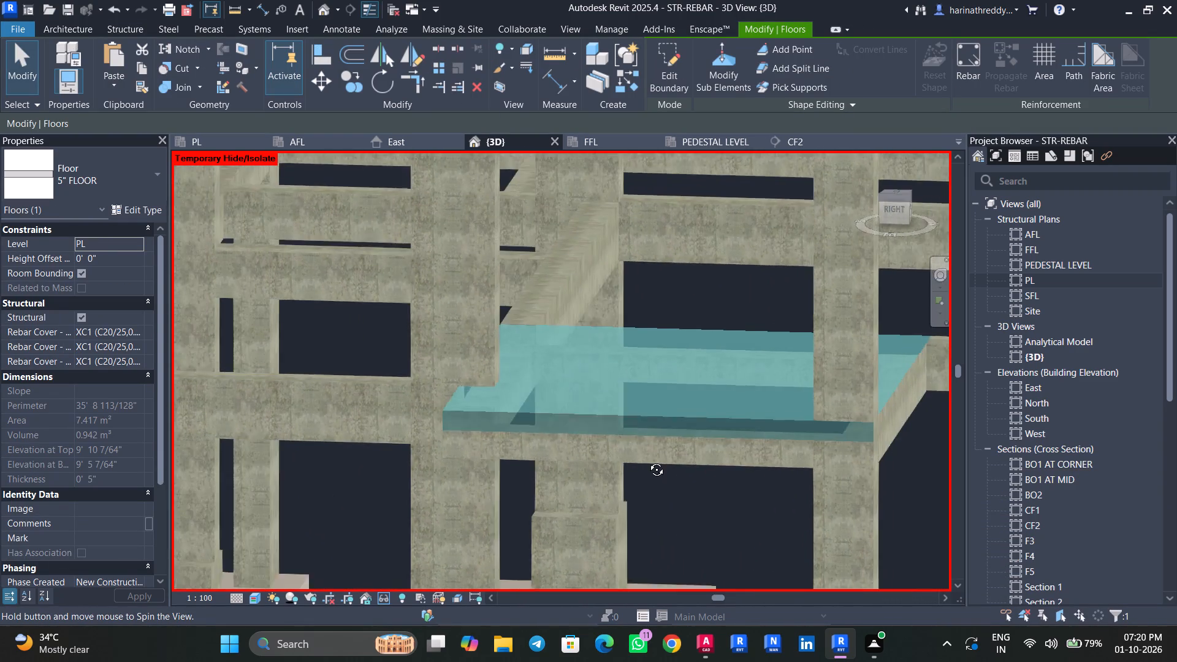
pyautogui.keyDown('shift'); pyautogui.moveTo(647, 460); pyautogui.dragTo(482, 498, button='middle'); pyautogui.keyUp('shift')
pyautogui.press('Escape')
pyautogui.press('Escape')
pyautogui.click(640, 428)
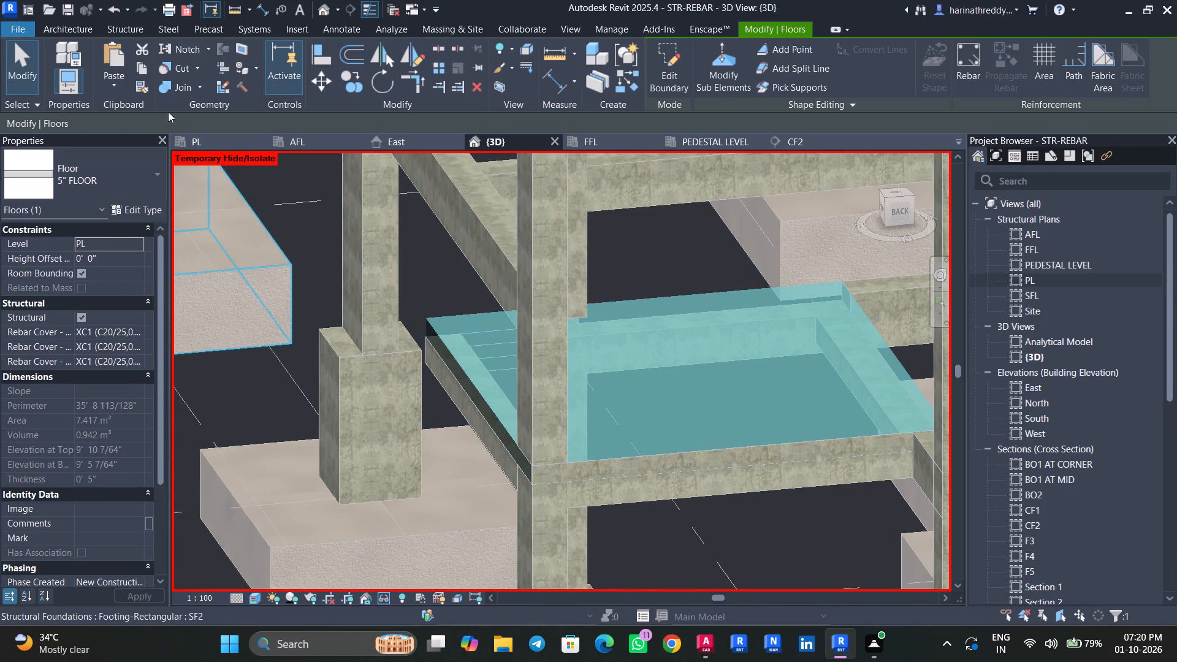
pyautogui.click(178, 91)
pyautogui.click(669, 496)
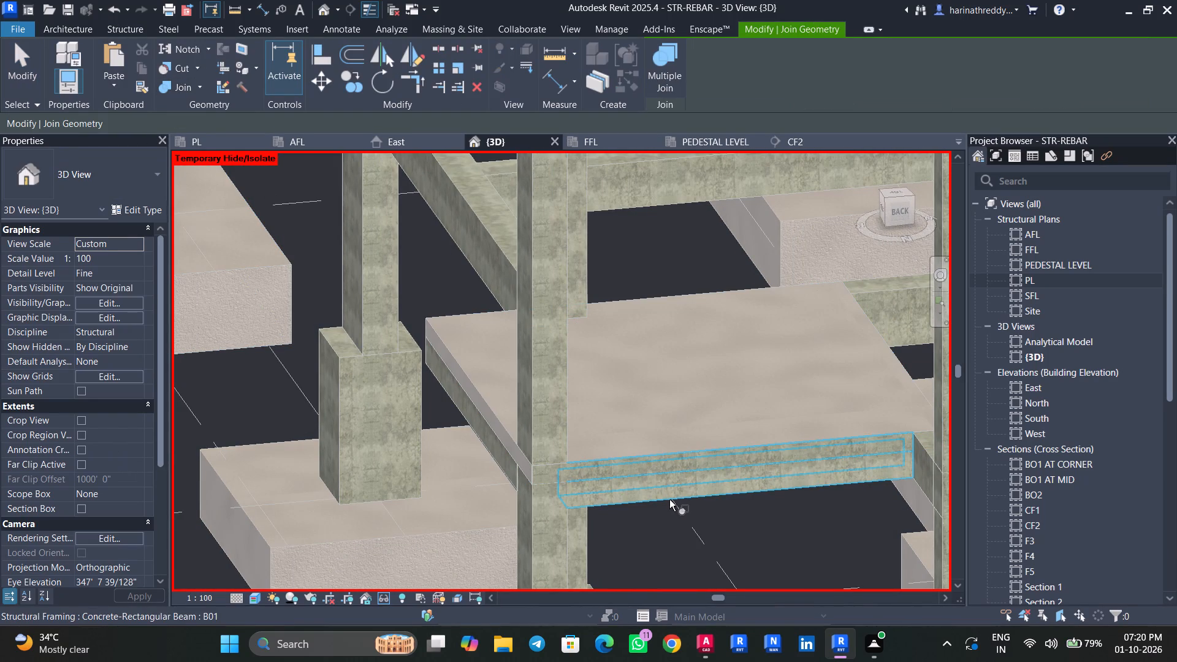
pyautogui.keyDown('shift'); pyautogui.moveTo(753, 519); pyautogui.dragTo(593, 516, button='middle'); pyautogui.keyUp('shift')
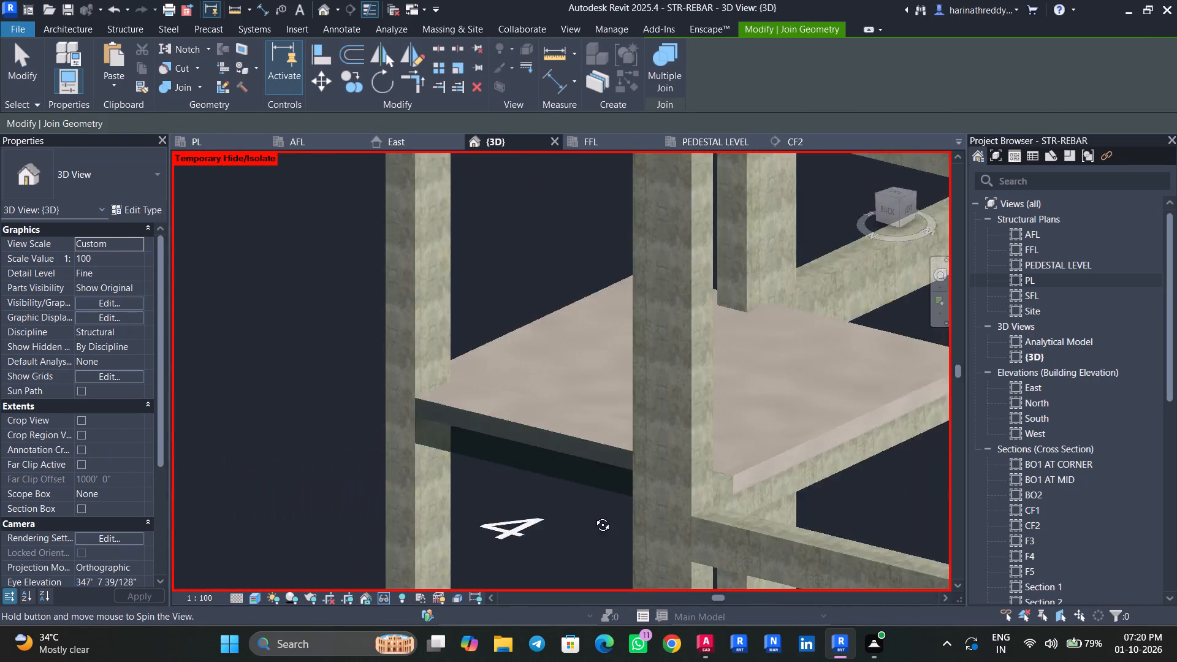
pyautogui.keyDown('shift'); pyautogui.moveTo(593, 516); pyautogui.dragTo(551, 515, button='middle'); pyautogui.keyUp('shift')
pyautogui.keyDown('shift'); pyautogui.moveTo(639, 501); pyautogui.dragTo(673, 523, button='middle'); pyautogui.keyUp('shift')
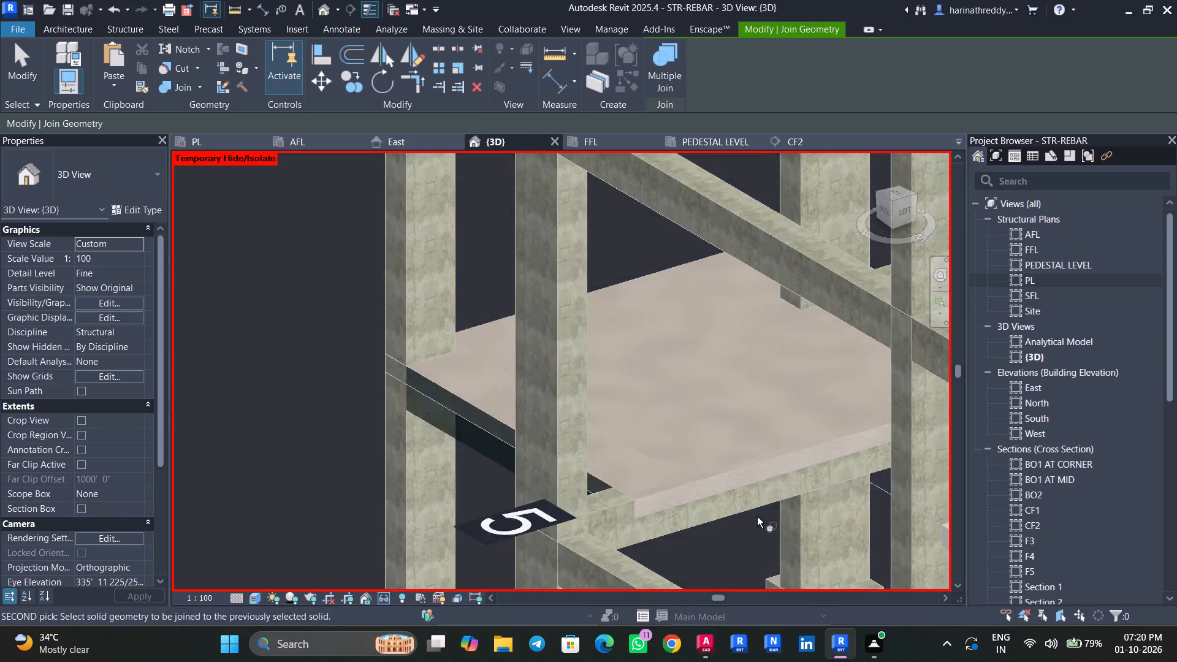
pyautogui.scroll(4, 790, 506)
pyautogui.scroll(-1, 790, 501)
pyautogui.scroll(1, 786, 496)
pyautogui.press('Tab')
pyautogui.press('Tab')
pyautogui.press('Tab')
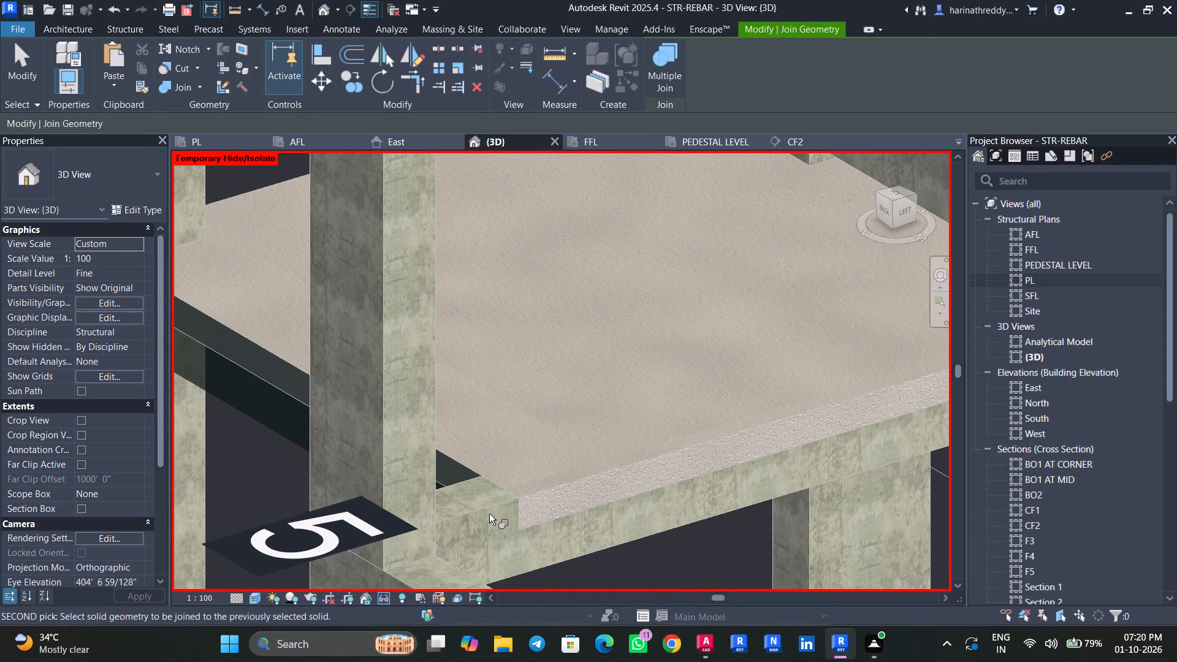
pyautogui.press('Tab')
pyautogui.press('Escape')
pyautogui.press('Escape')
# Inspect the PL slab and the whole structural frame from several sides in the 3D view.
pyautogui.click(612, 463)
pyautogui.scroll(-9, 612, 463)
pyautogui.keyDown('shift'); pyautogui.moveTo(617, 466); pyautogui.dragTo(745, 512, button='middle'); pyautogui.keyUp('shift')
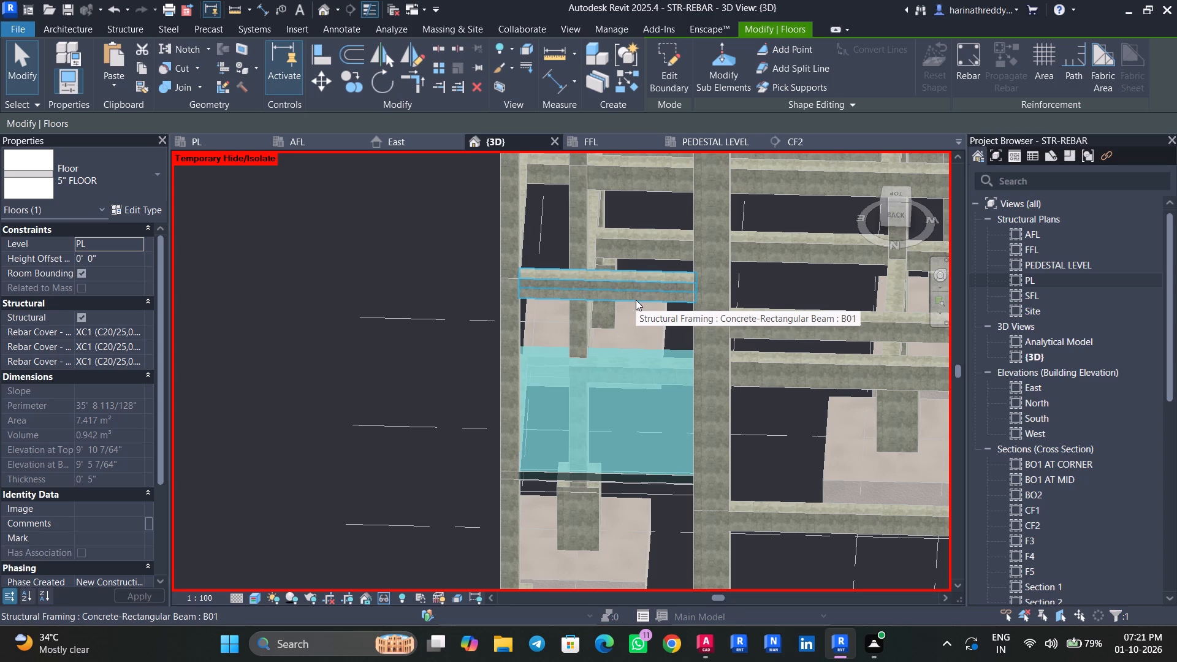
pyautogui.scroll(-10, 648, 338)
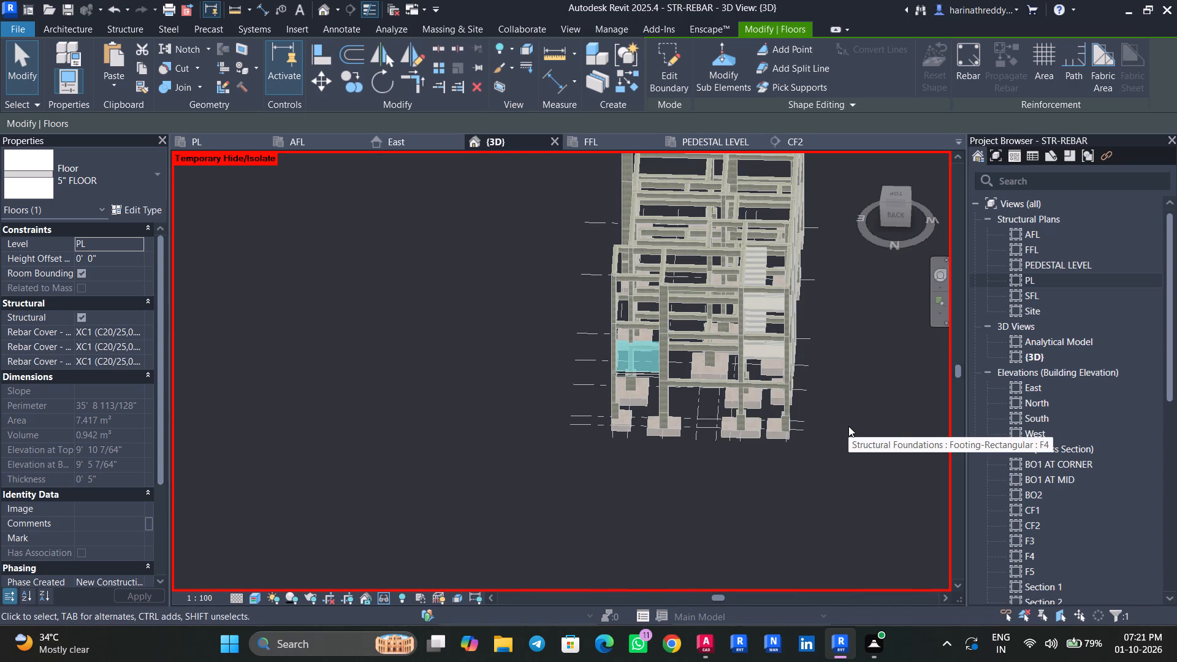
pyautogui.press('Escape')
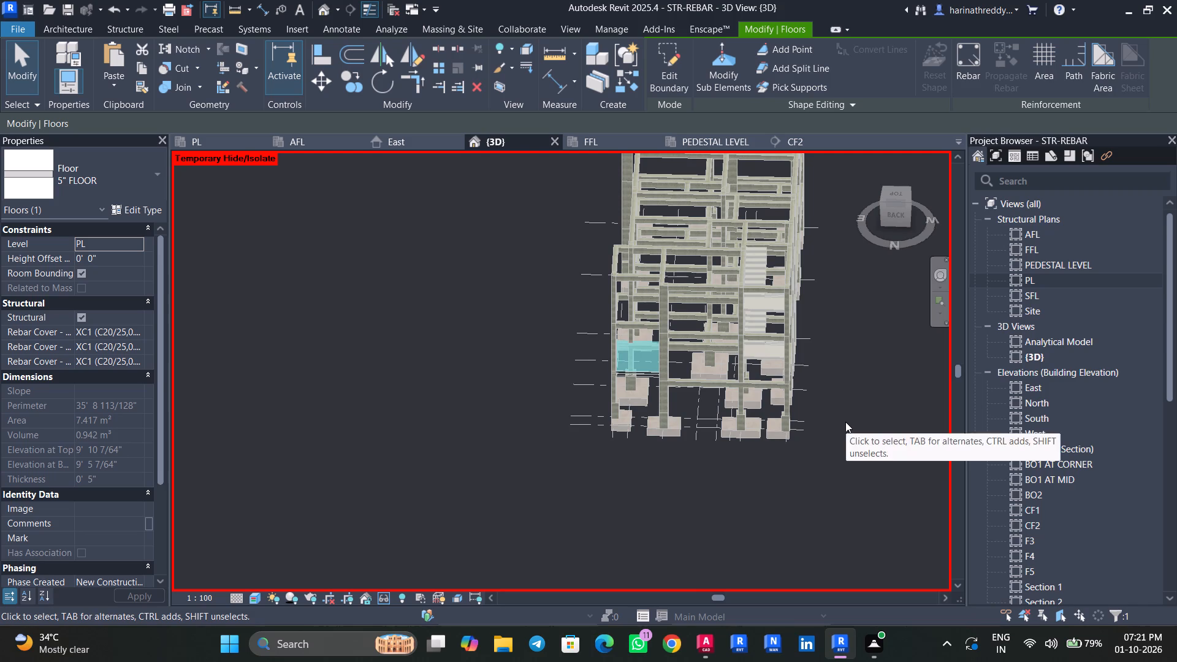
pyautogui.press('Escape')
pyautogui.keyDown('shift'); pyautogui.moveTo(630, 493); pyautogui.dragTo(847, 469, button='middle'); pyautogui.keyUp('shift')
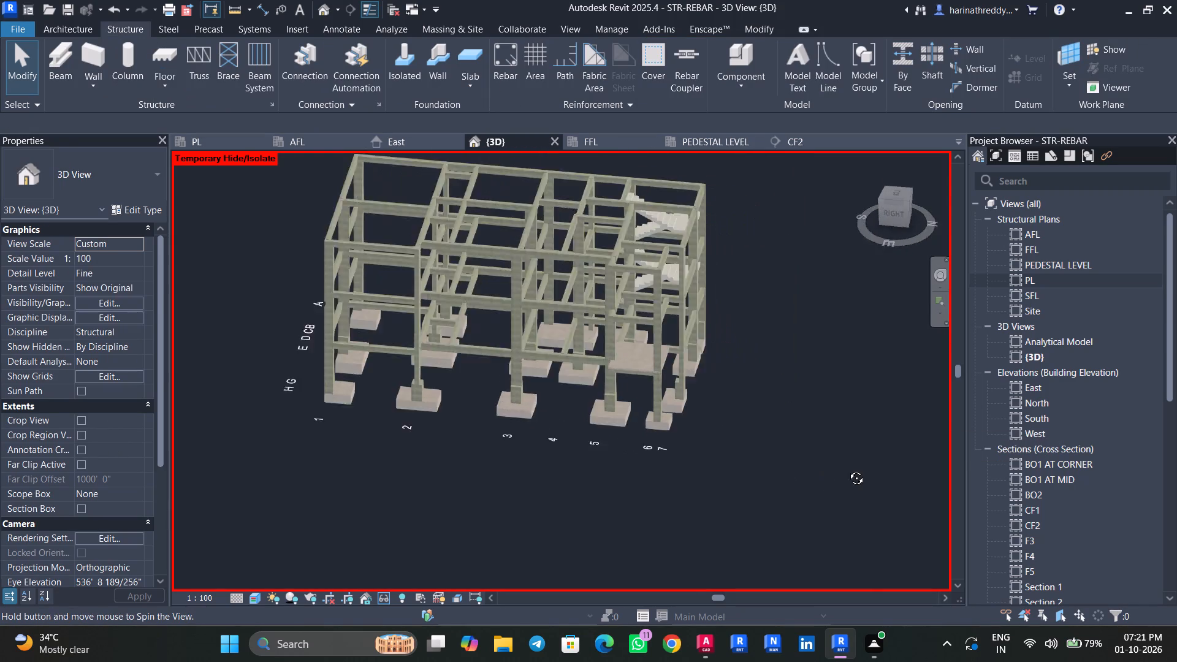
pyautogui.keyDown('shift'); pyautogui.moveTo(847, 469); pyautogui.dragTo(906, 512, button='middle'); pyautogui.keyUp('shift')
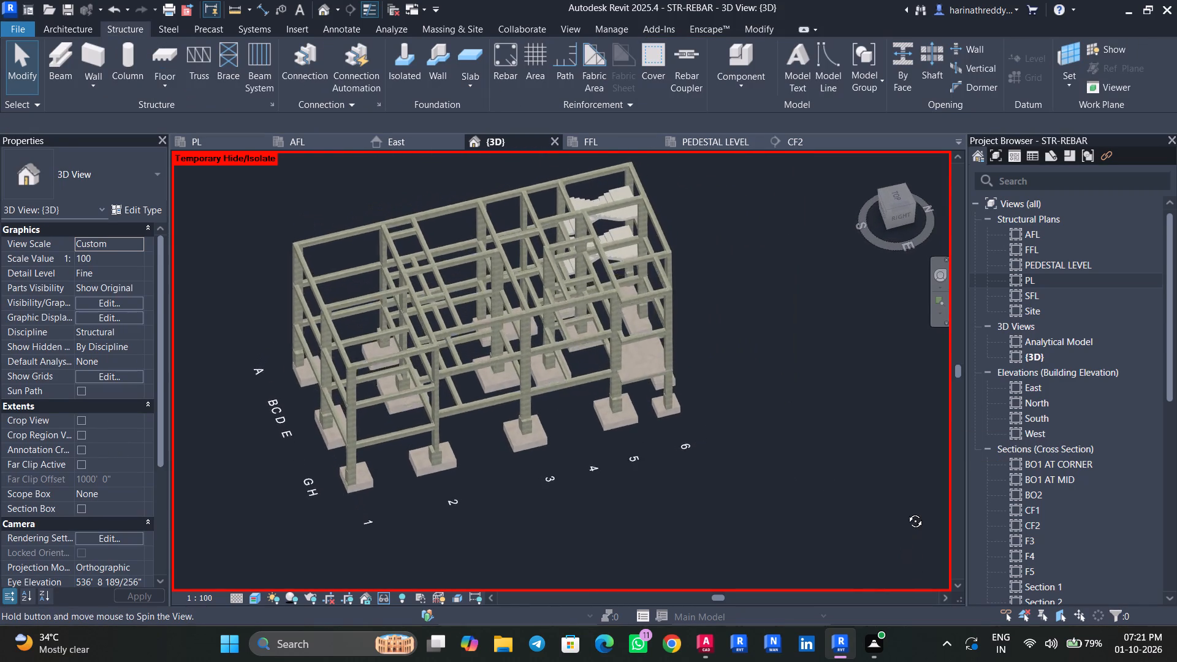
pyautogui.keyDown('shift'); pyautogui.moveTo(906, 512); pyautogui.dragTo(940, 394, button='middle'); pyautogui.keyUp('shift')
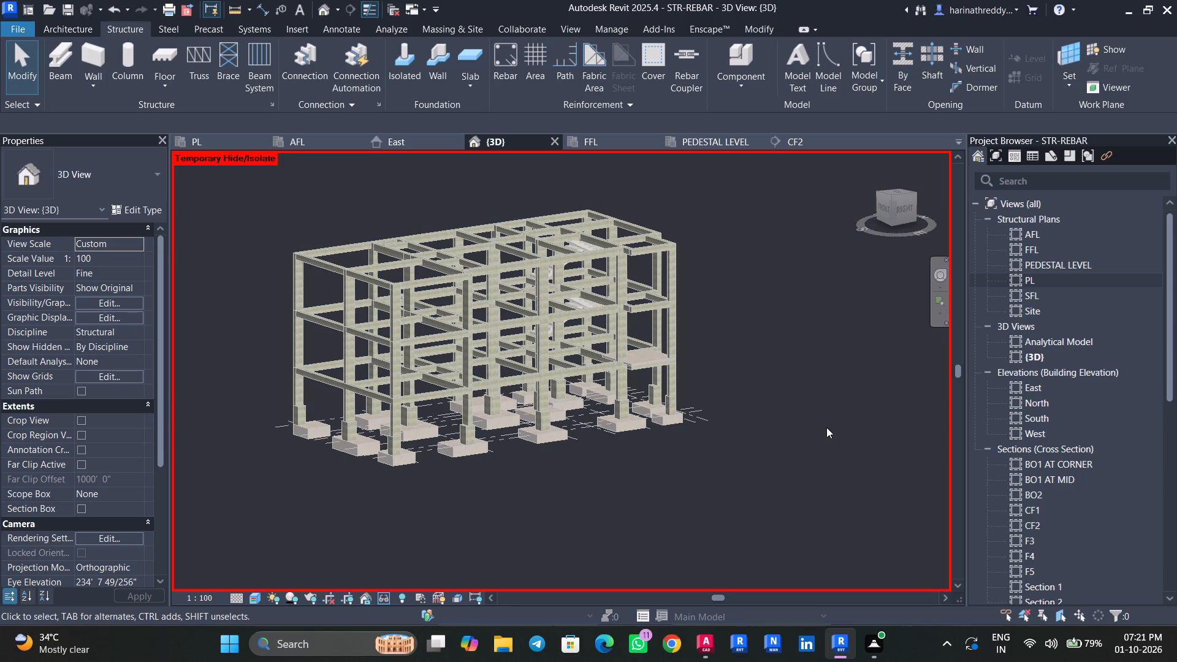
pyautogui.scroll(3, 826, 427)
pyautogui.keyDown('shift'); pyautogui.moveTo(813, 429); pyautogui.dragTo(799, 424, button='middle'); pyautogui.keyUp('shift')
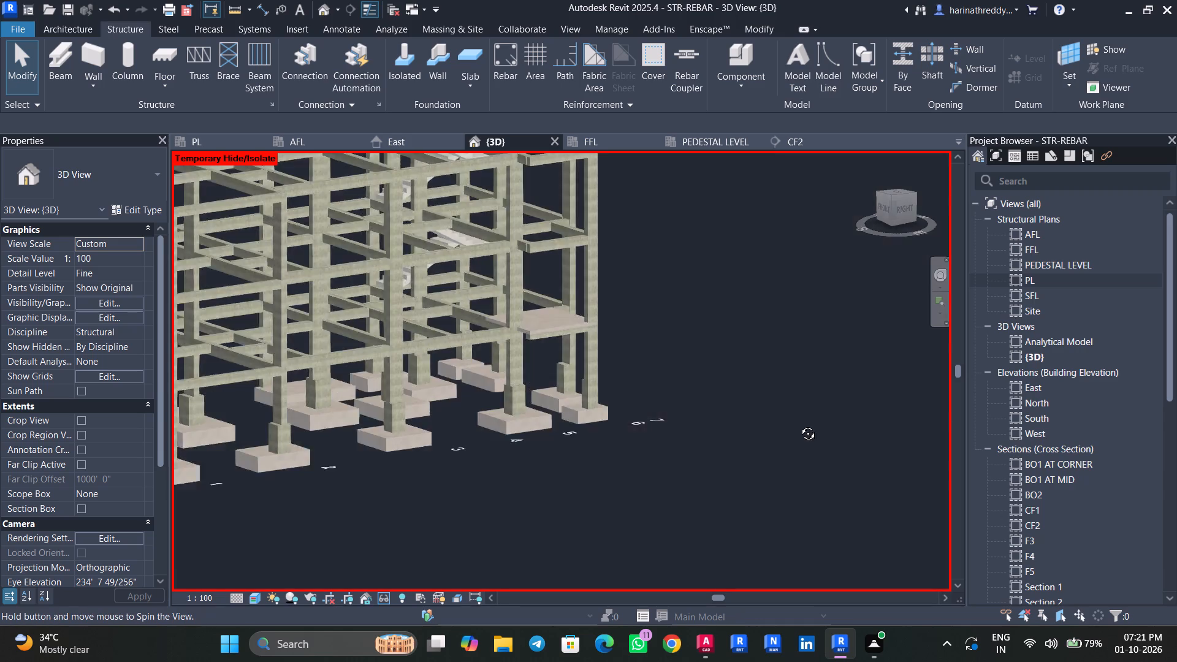
pyautogui.keyDown('shift'); pyautogui.moveTo(799, 424); pyautogui.dragTo(735, 415, button='middle'); pyautogui.keyUp('shift')
# Switch to the PL plan and examine the slab panel between grids F and H and its B01 edge beam.
pyautogui.click(186, 139)
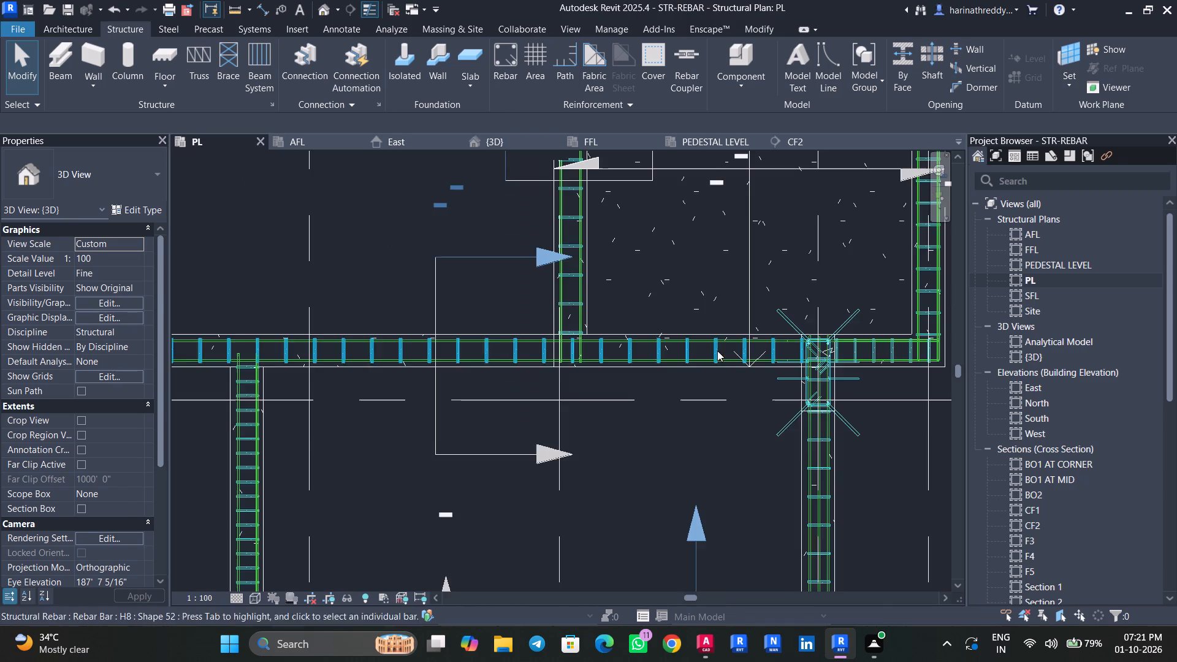
pyautogui.scroll(-5, 666, 400)
pyautogui.moveTo(628, 232); pyautogui.dragTo(649, 291, button='middle')
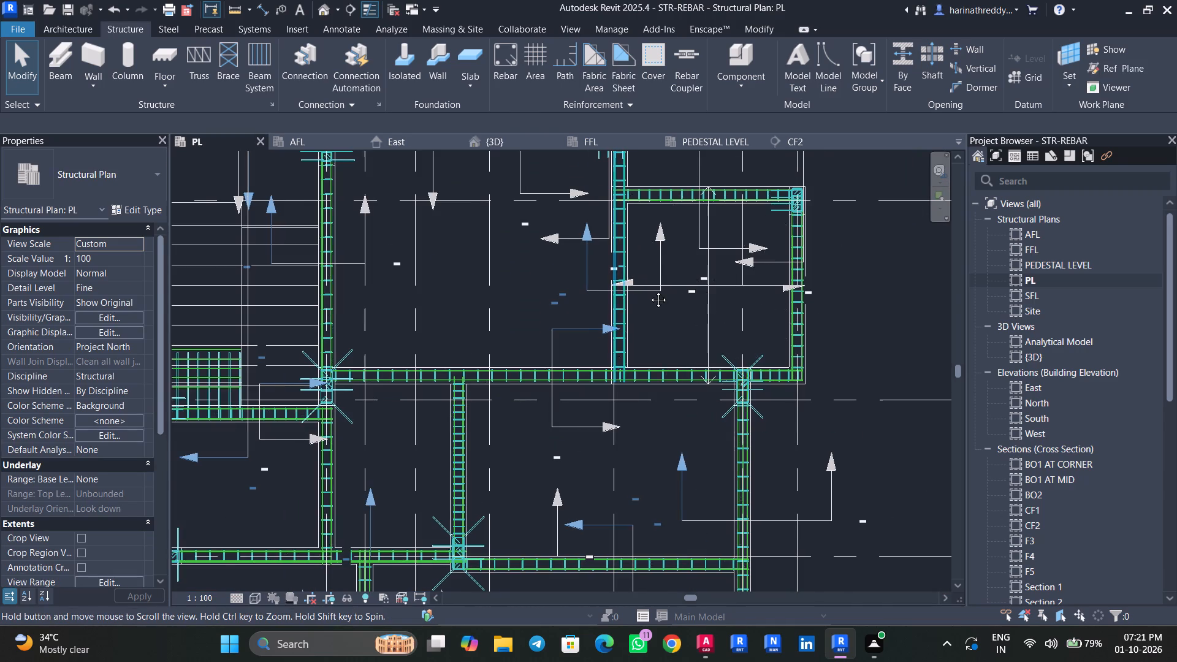
pyautogui.moveTo(649, 291); pyautogui.dragTo(676, 397, button='middle')
pyautogui.click(679, 390)
pyautogui.press('Escape')
pyautogui.press('Escape')
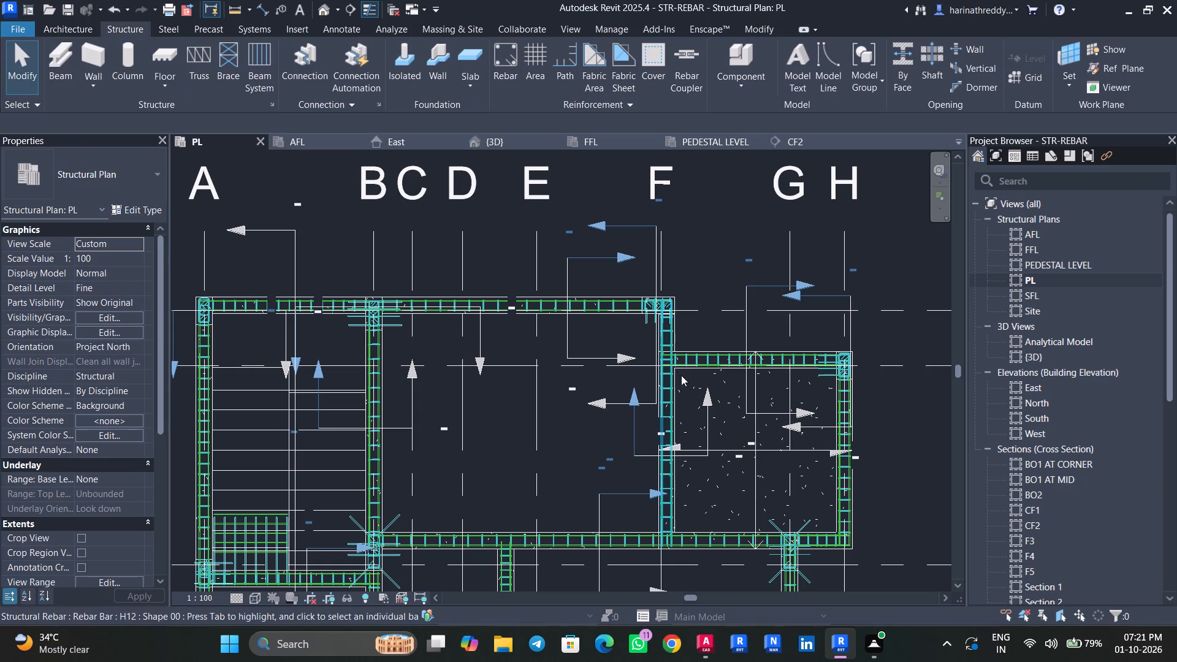
pyautogui.press('Tab')
pyautogui.press('Tab')
pyautogui.press('Tab')
pyautogui.press('Tab')
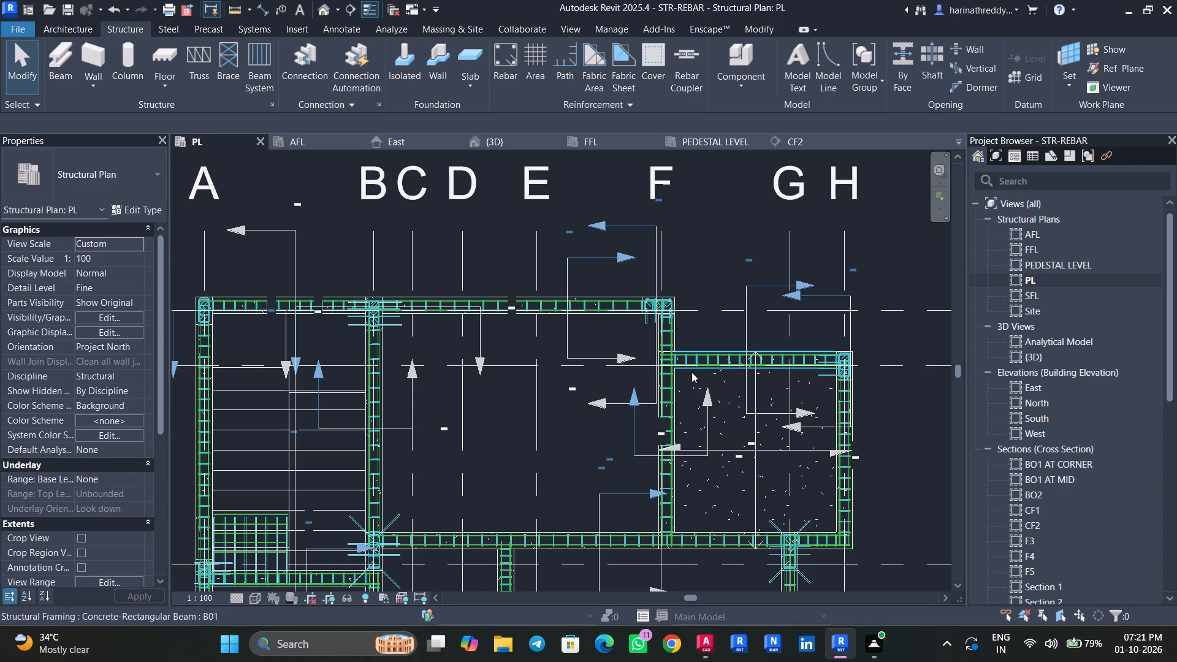
pyautogui.click(691, 372)
pyautogui.scroll(9, 691, 372)
pyautogui.press('Escape')
pyautogui.press('Escape')
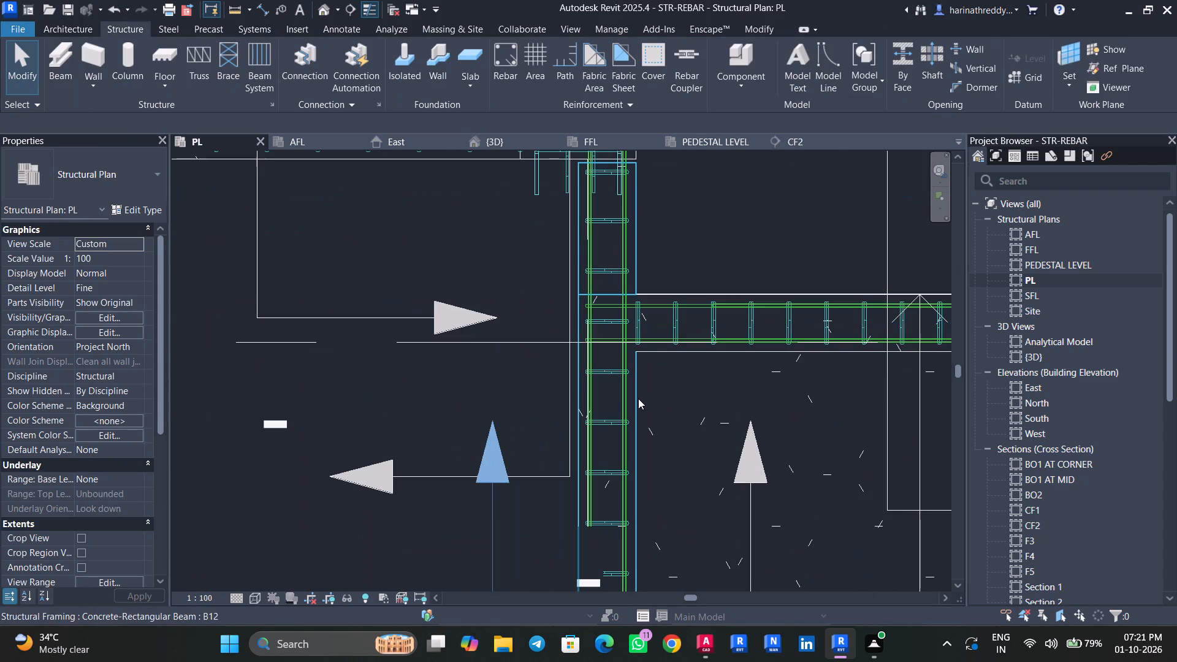
# Create a floor similar to the existing 5" FLOOR slab, with a rectangular boundary over the beams between grids B–F and 5–7.
pyautogui.click(638, 398)
pyautogui.press('Escape')
pyautogui.press('Escape')
pyautogui.scroll(-3, 695, 418)
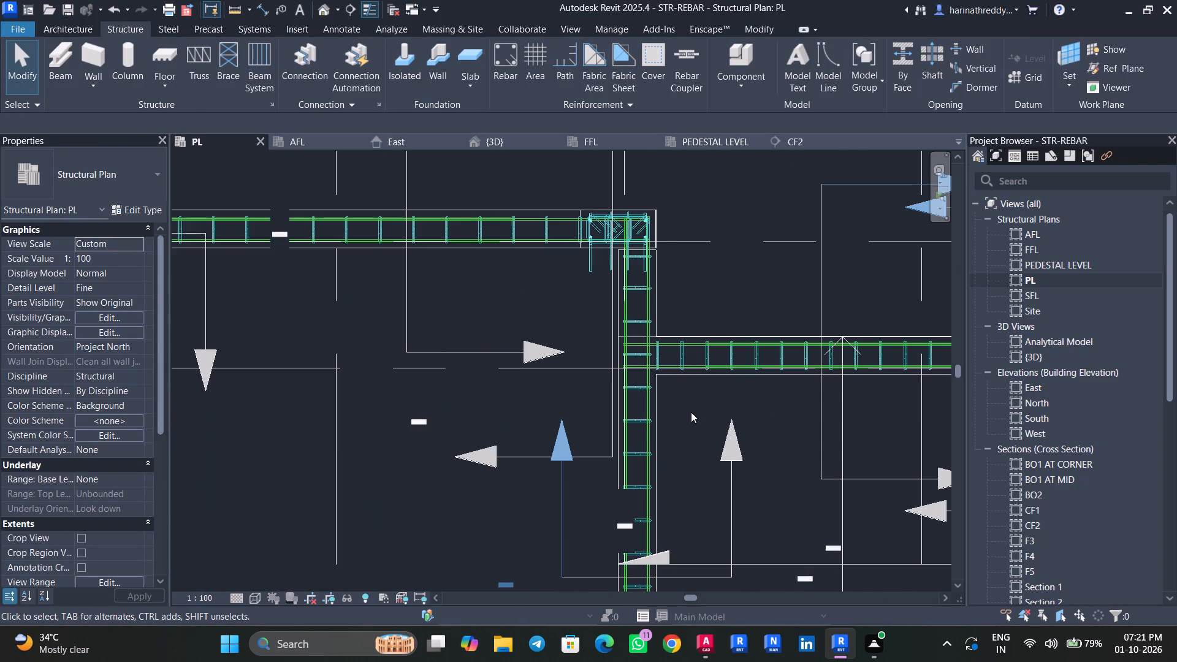
pyautogui.press('Tab')
pyautogui.press('Tab')
pyautogui.press('Tab')
pyautogui.scroll(-5, 691, 412)
pyautogui.moveTo(691, 412); pyautogui.dragTo(672, 400, button='middle')
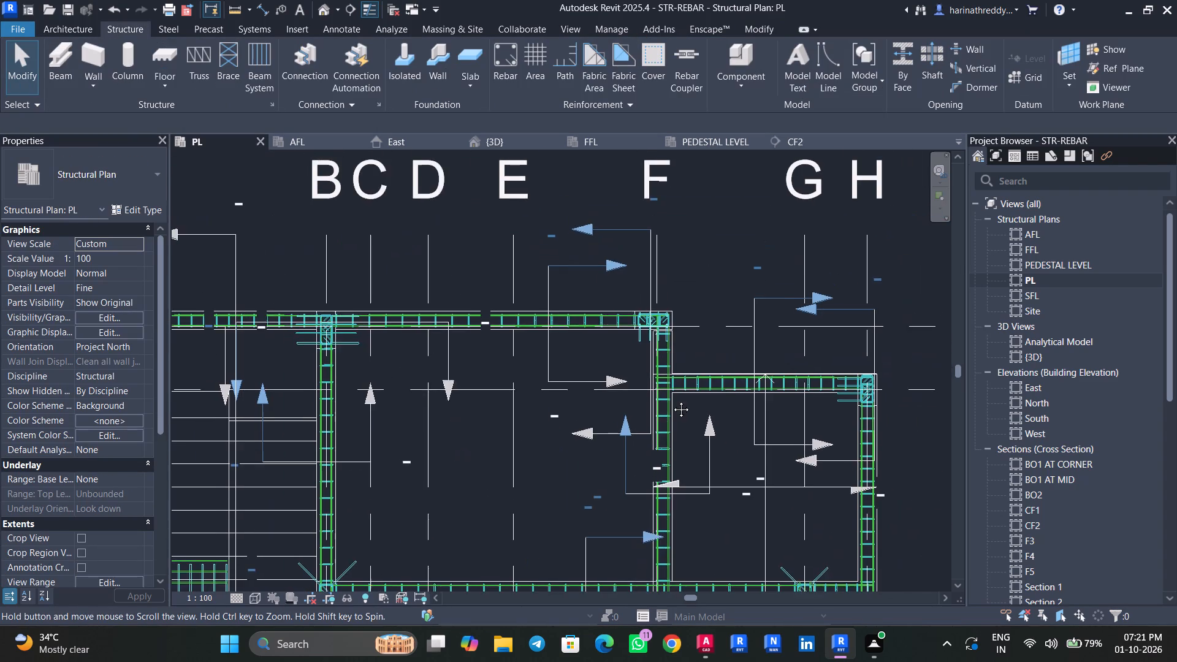
pyautogui.moveTo(672, 400); pyautogui.dragTo(646, 351, button='middle')
pyautogui.scroll(5, 889, 441)
pyautogui.scroll(-1, 798, 442)
pyautogui.scroll(3, 798, 442)
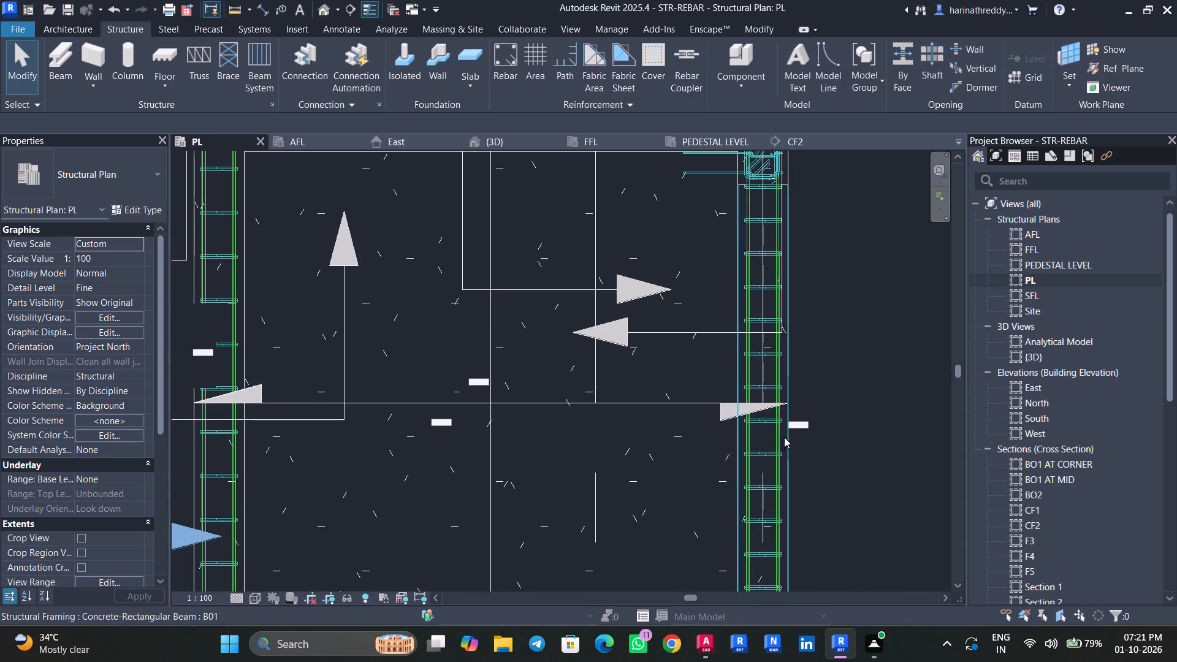
pyautogui.press('Tab')
pyautogui.press('Tab')
pyautogui.press('Tab')
pyautogui.press('Tab')
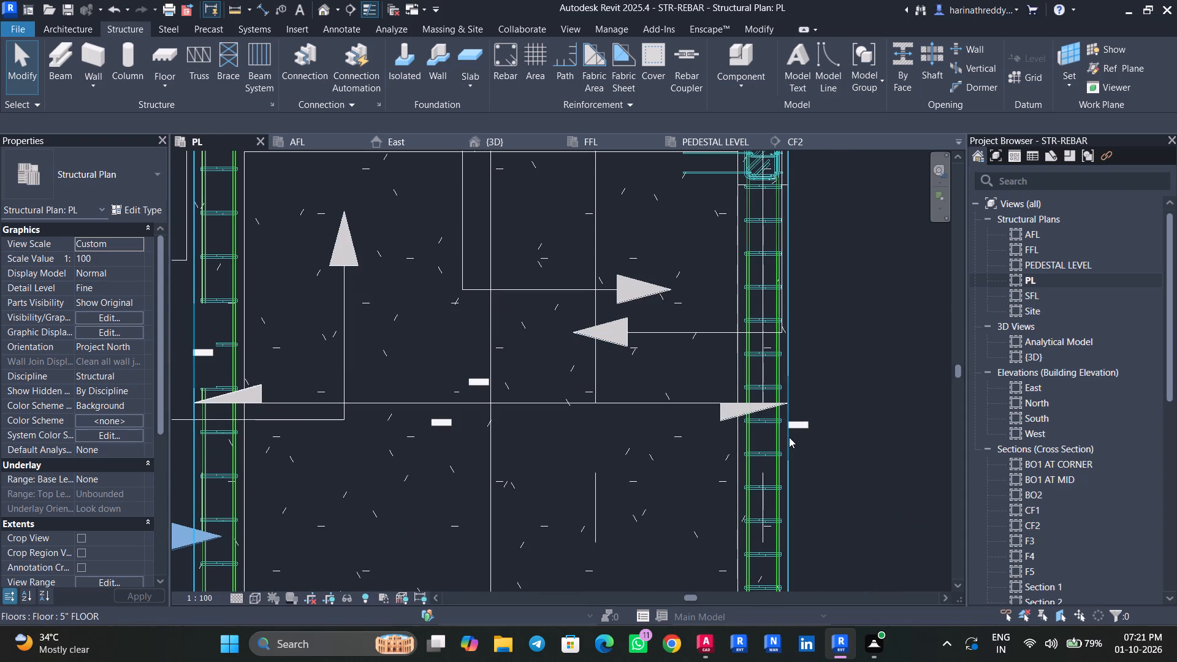
pyautogui.click(789, 437)
pyautogui.scroll(-7, 789, 437)
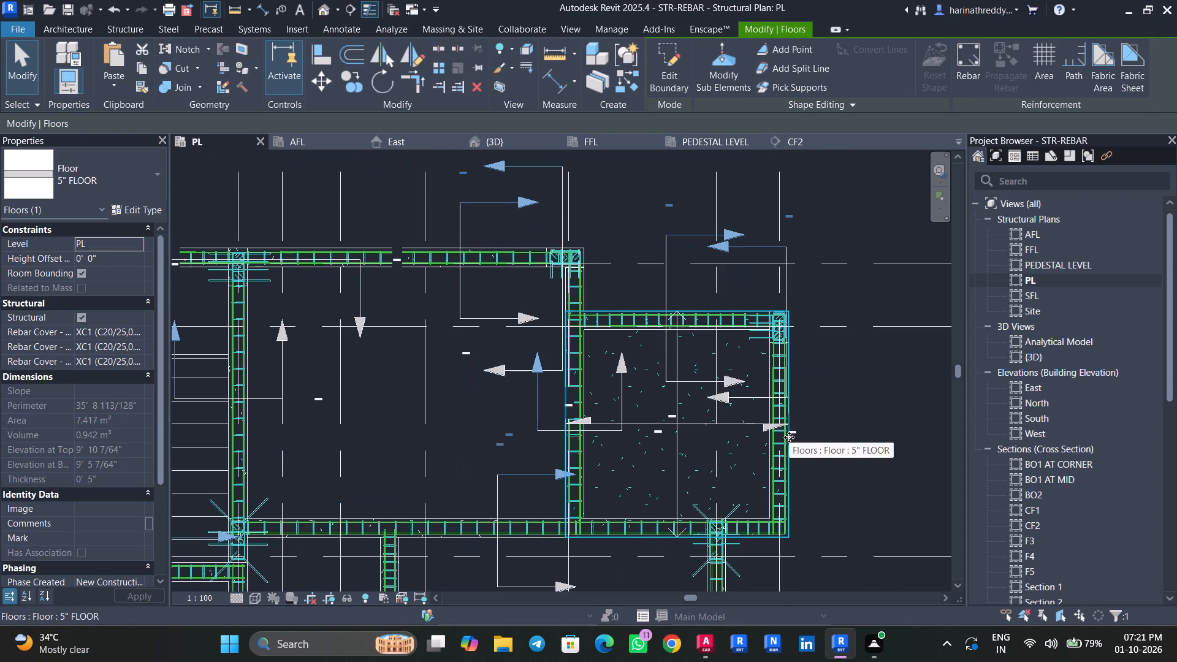
pyautogui.write('CS')
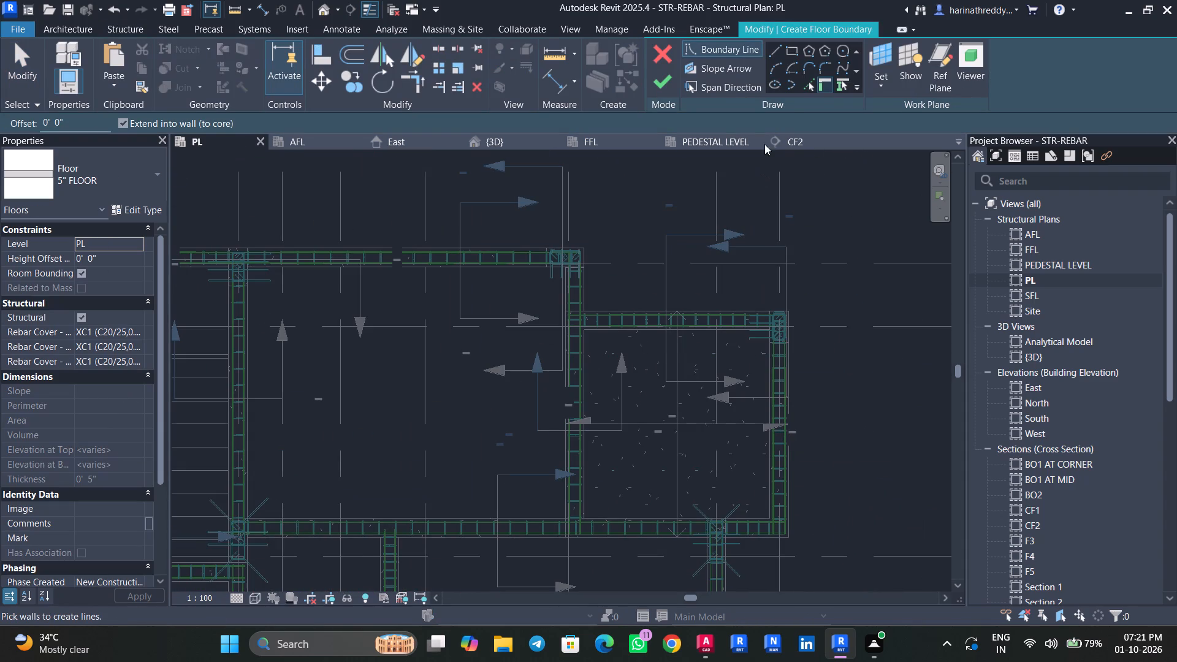
pyautogui.click(790, 51)
pyautogui.scroll(4, 563, 538)
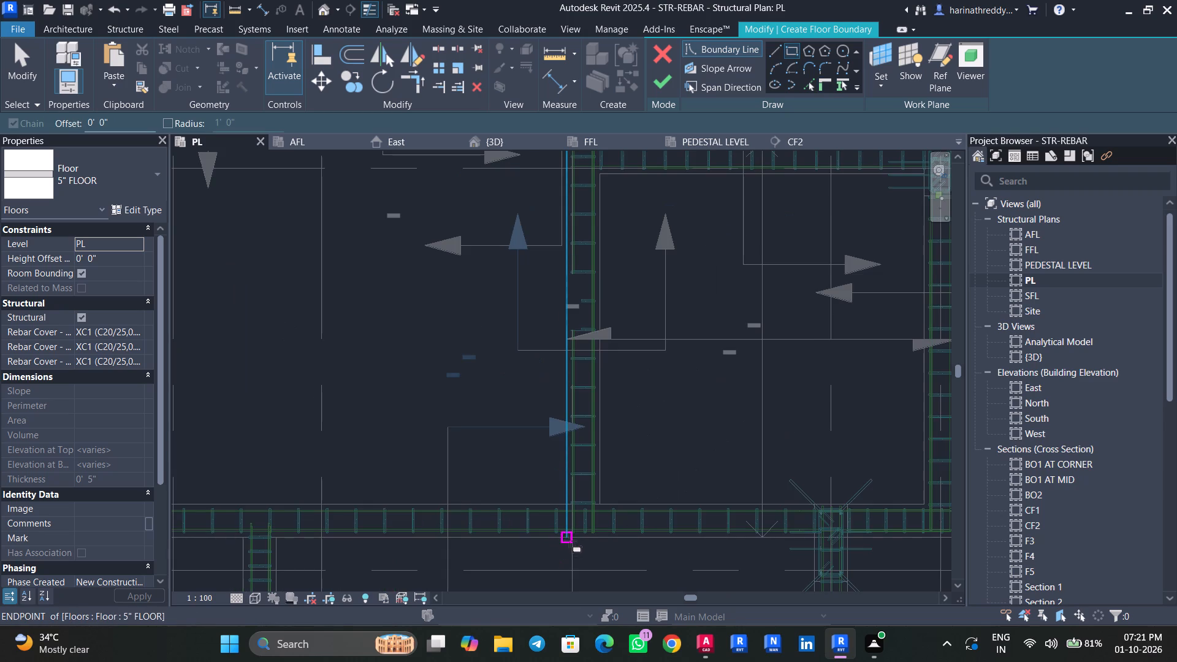
pyautogui.click(569, 541)
pyautogui.moveTo(389, 287); pyautogui.dragTo(801, 504, button='middle')
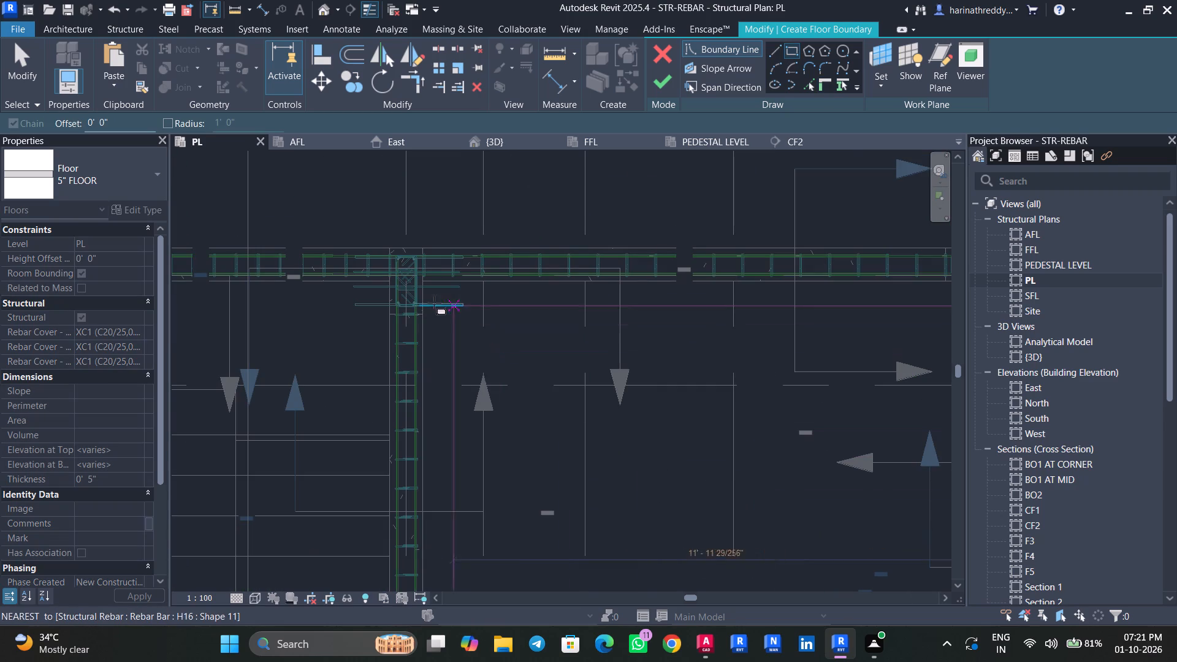
pyautogui.click(389, 246)
pyautogui.press('Escape')
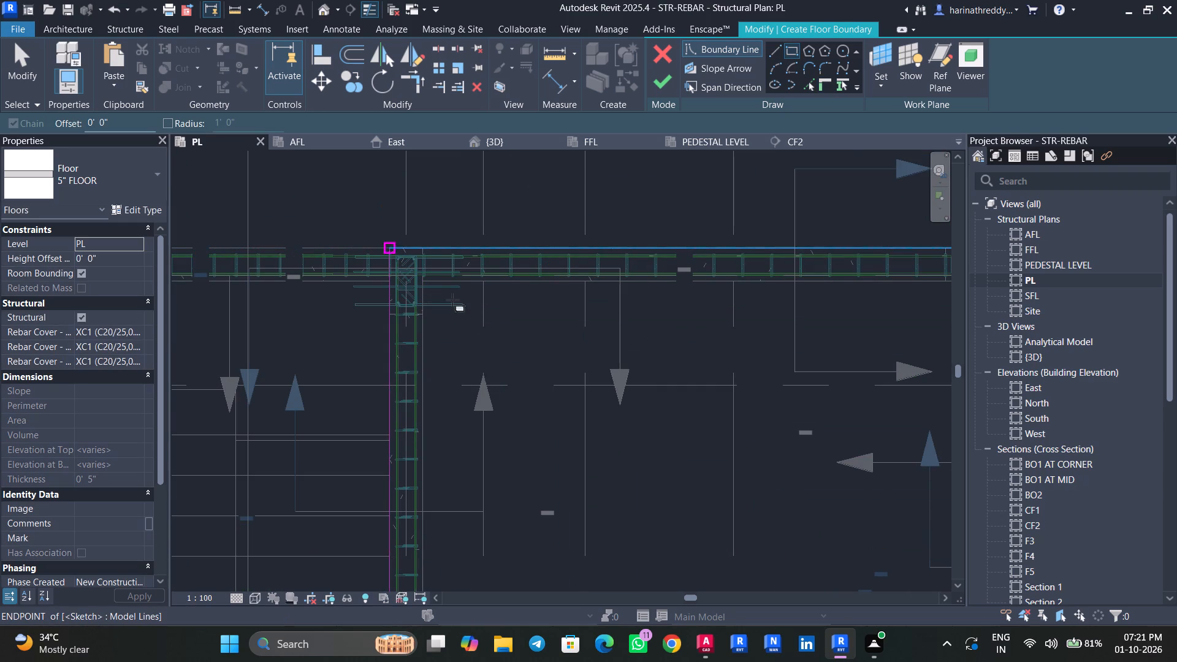
pyautogui.press('Escape')
pyautogui.scroll(-8, 568, 395)
pyautogui.moveTo(574, 441); pyautogui.dragTo(577, 368, button='middle')
pyautogui.scroll(2, 582, 452)
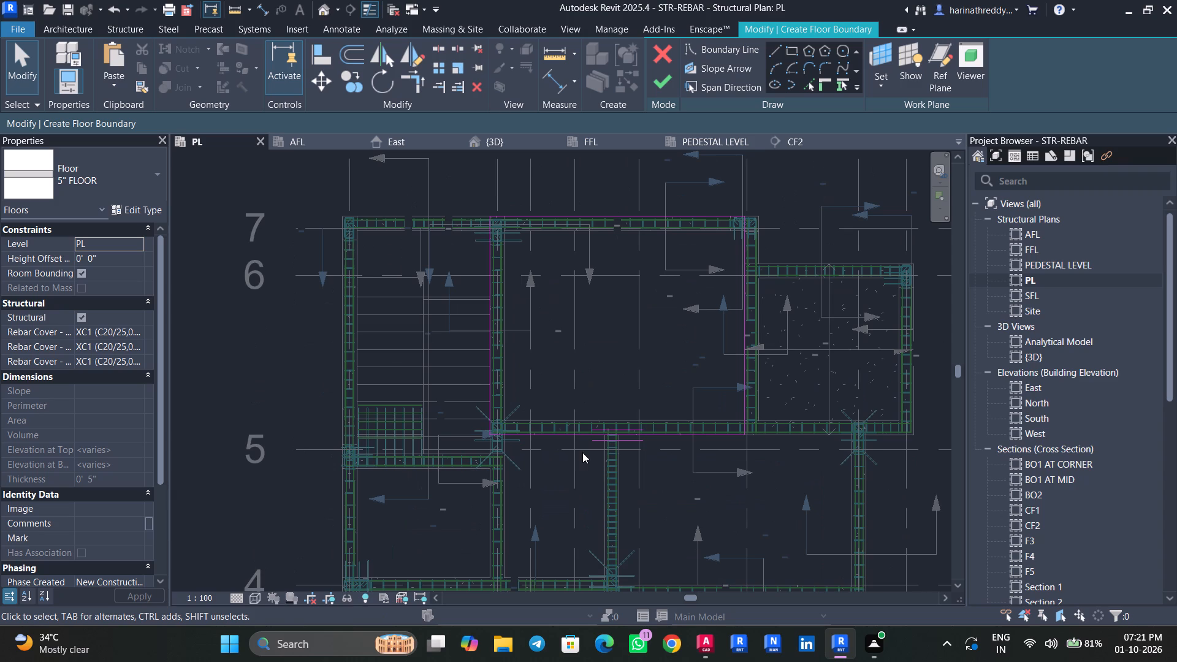
pyautogui.moveTo(741, 493); pyautogui.dragTo(696, 430, button='middle')
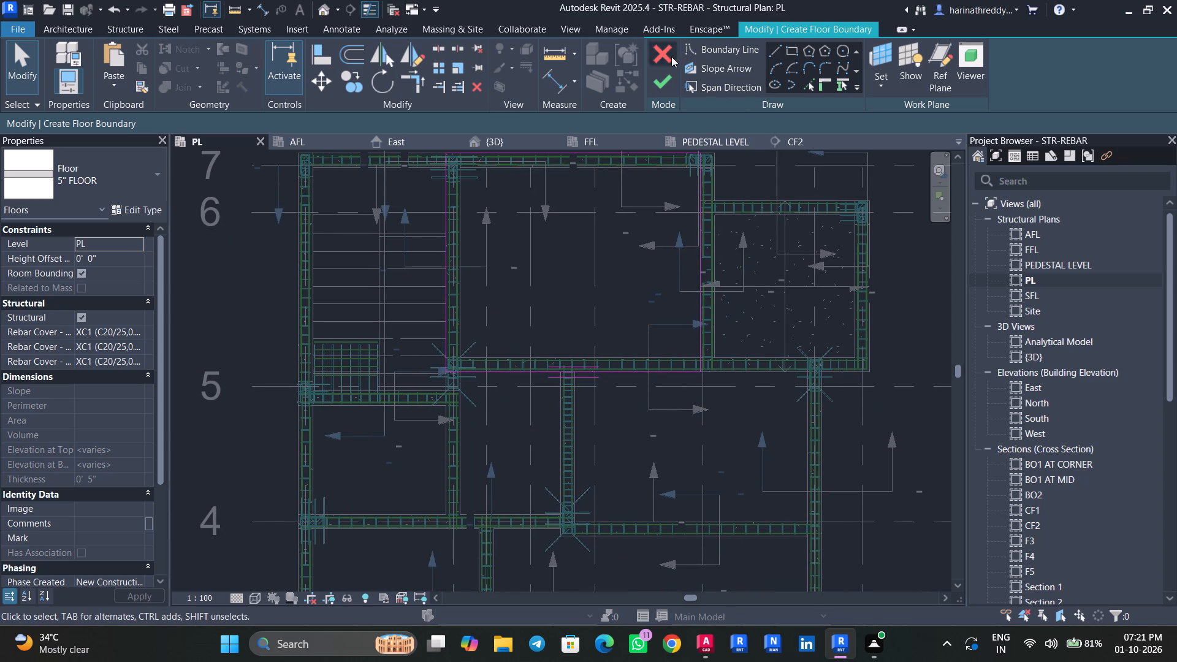
pyautogui.click(669, 74)
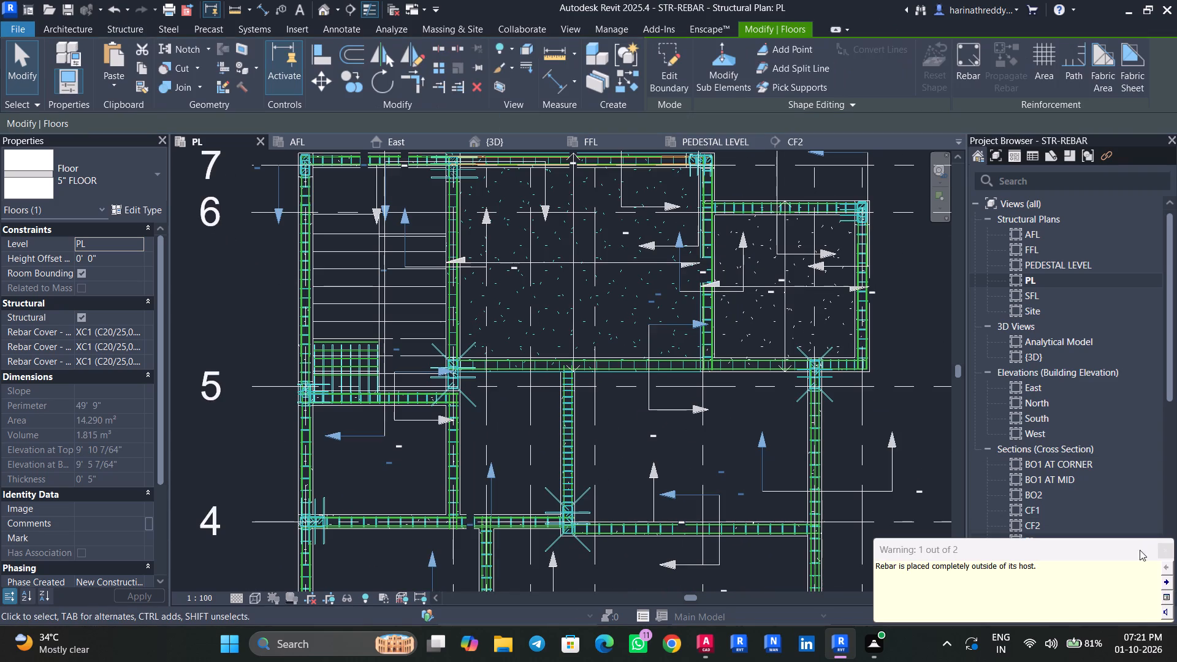
pyautogui.click(1163, 547)
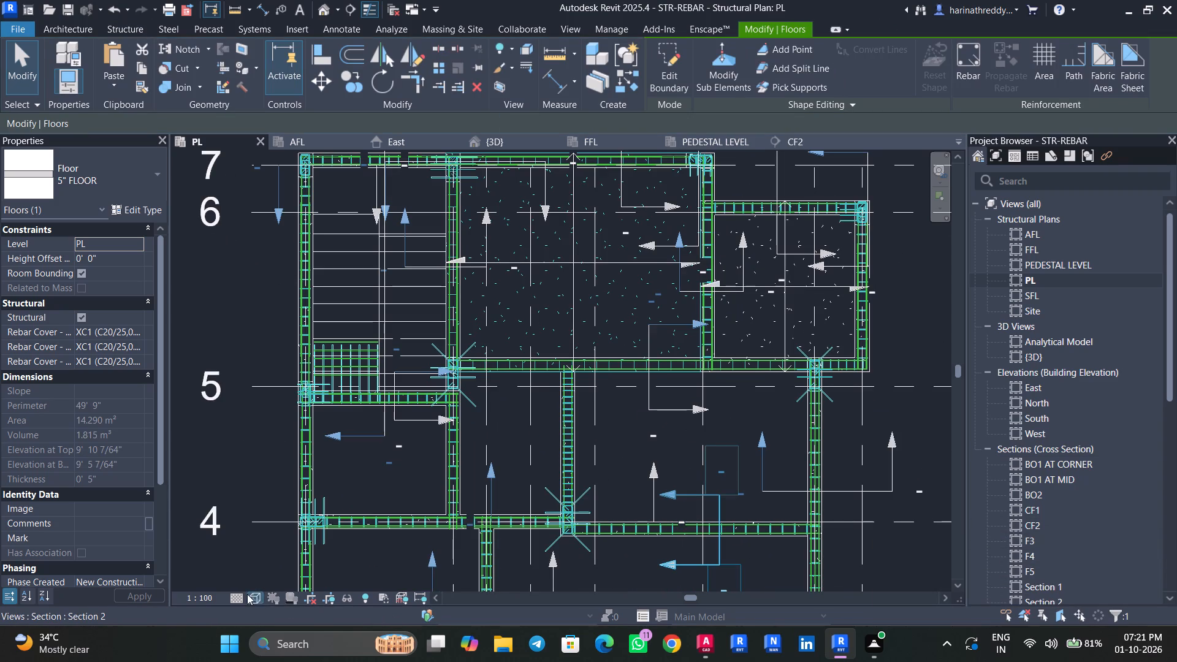
# Set the PL plan's visual style to Shaded.
pyautogui.click(254, 592)
pyautogui.click(279, 500)
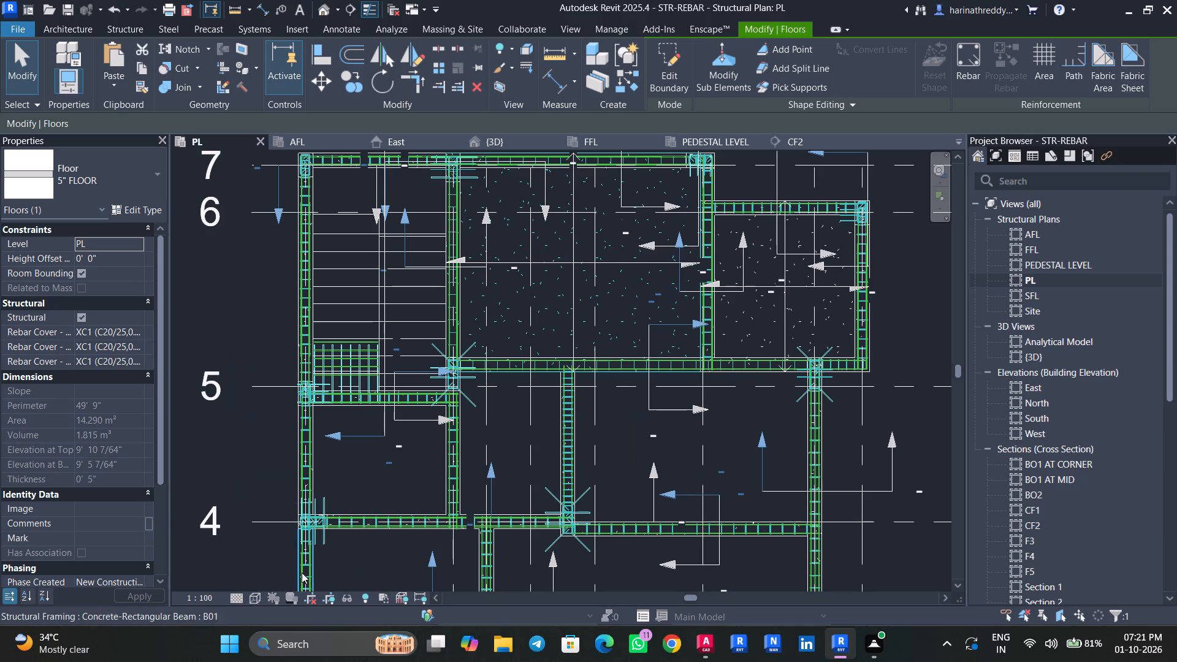
pyautogui.click(237, 598)
pyautogui.click(248, 587)
pyautogui.click(251, 599)
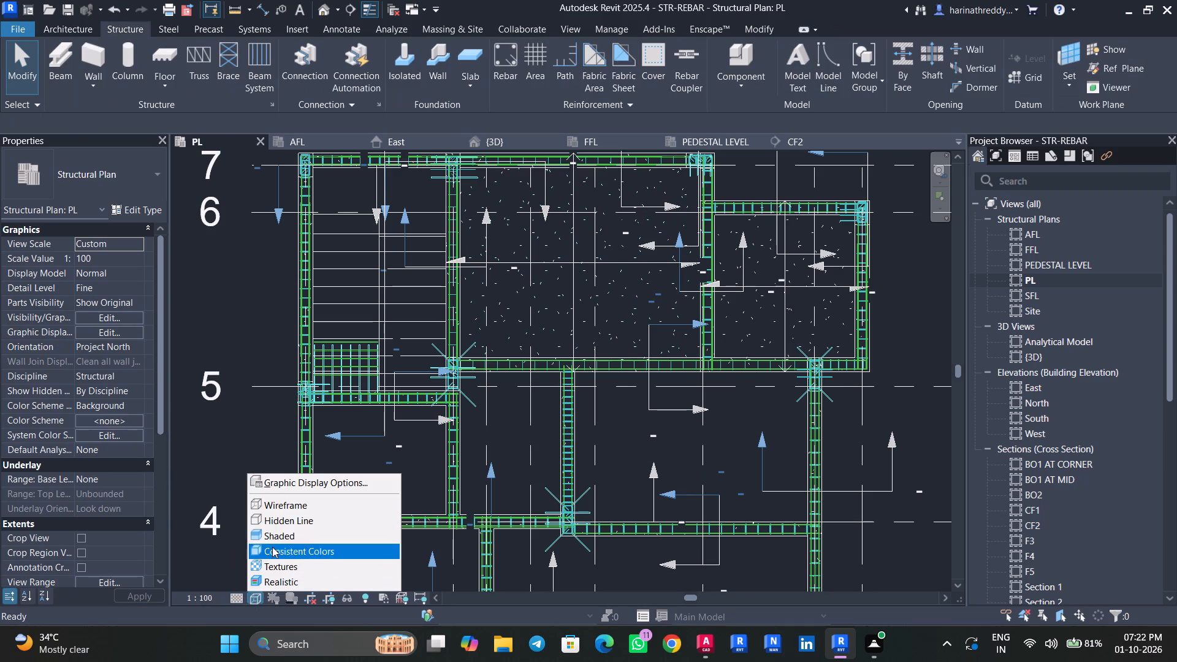
pyautogui.click(272, 531)
pyautogui.press('Escape')
pyautogui.press('Escape')
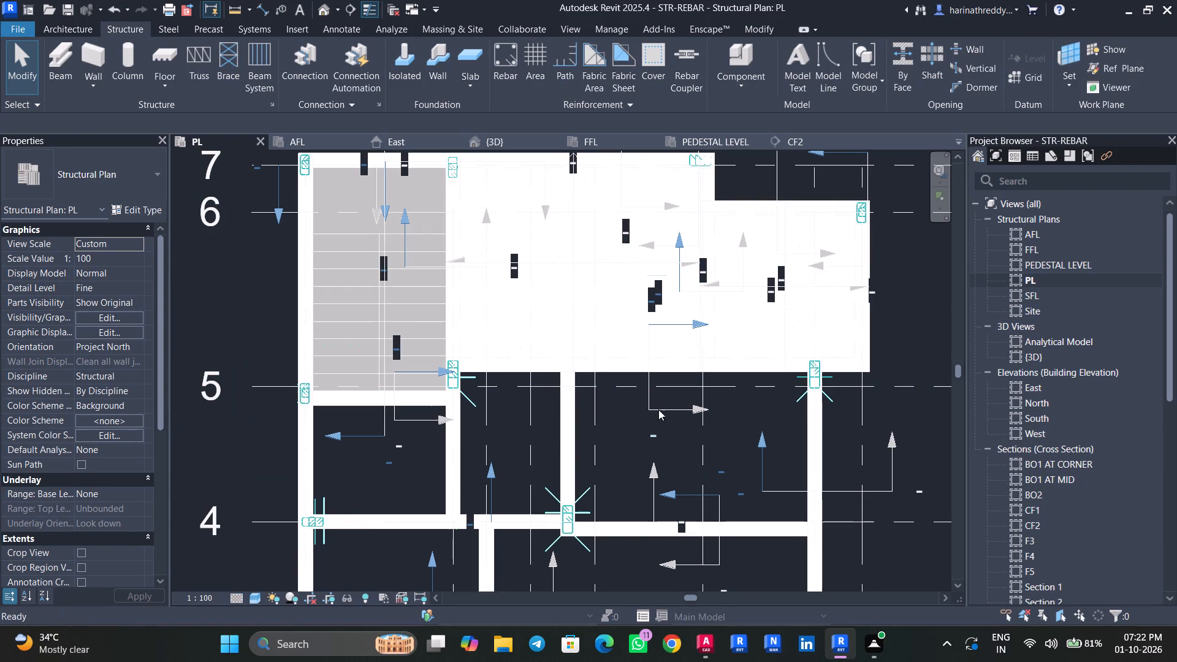
# Start a similar 5" FLOOR and sketch a rectangle about 13'-9" wide between grids 4 and 5, ending at the grid G beam's outer face.
pyautogui.moveTo(647, 417); pyautogui.dragTo(626, 359, button='middle')
pyautogui.press('Escape')
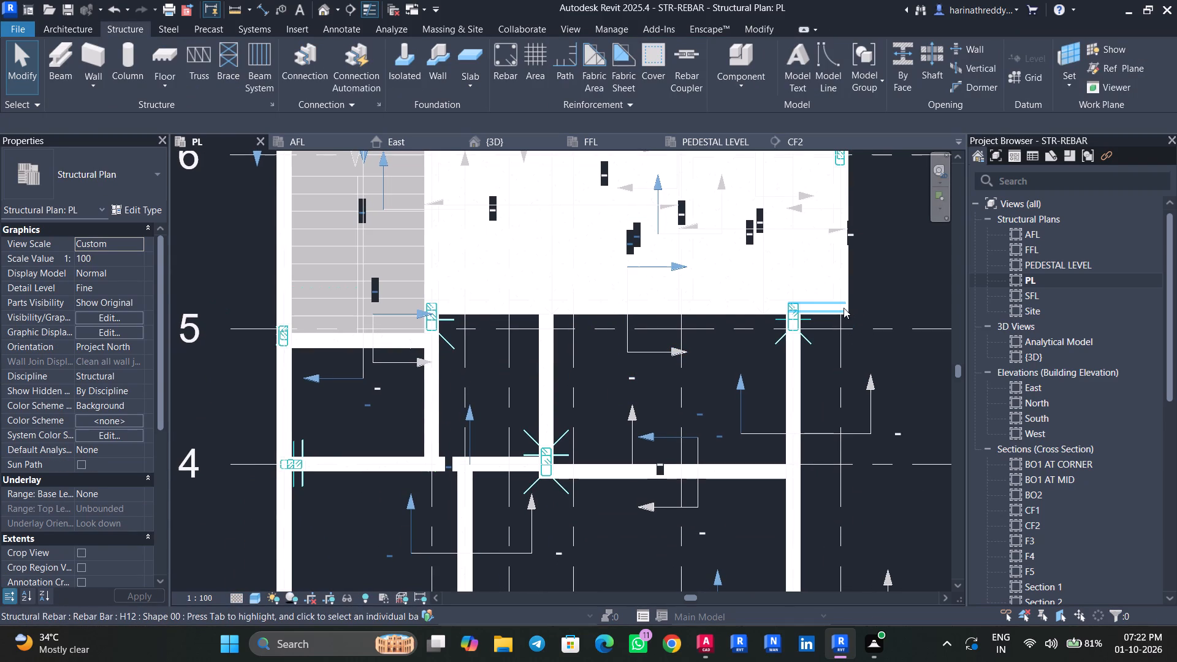
pyautogui.click(670, 318)
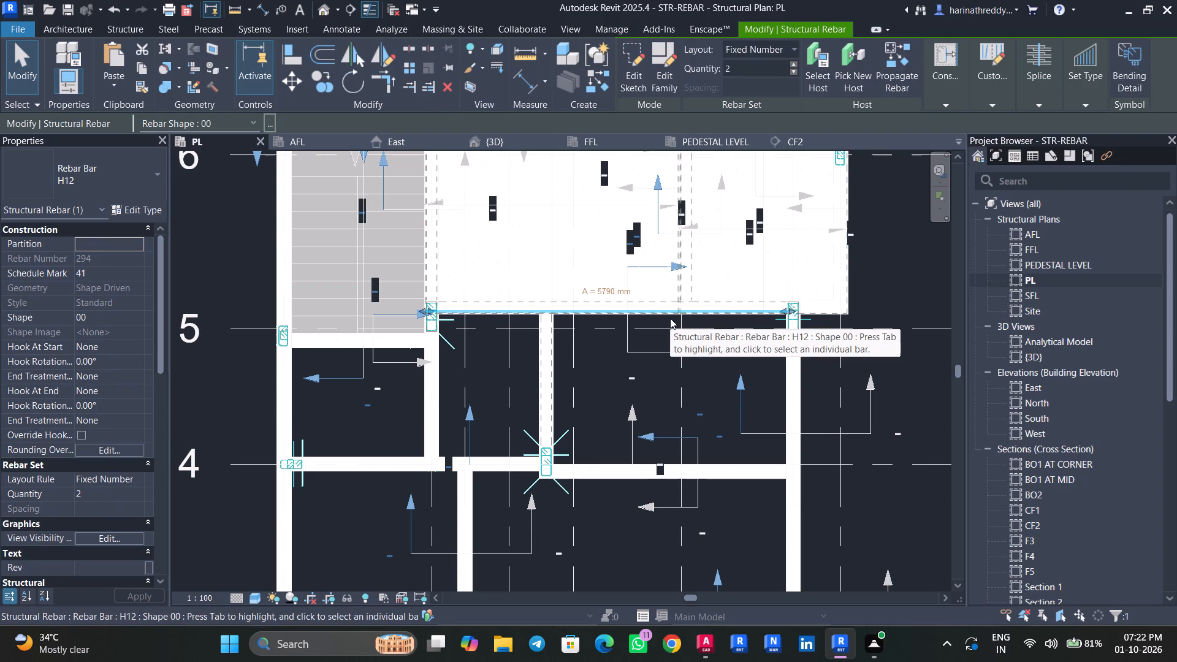
pyautogui.press('Escape')
pyautogui.press('Escape')
pyautogui.moveTo(753, 213); pyautogui.dragTo(736, 328, button='middle')
pyautogui.click(720, 251)
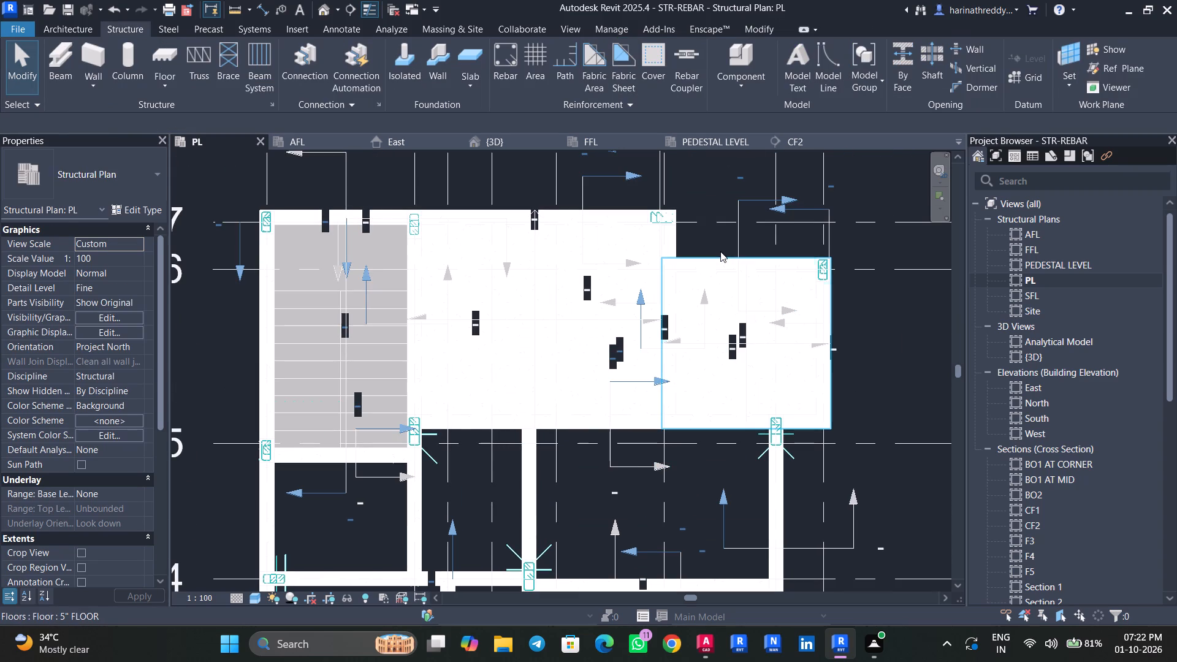
pyautogui.write('CS')
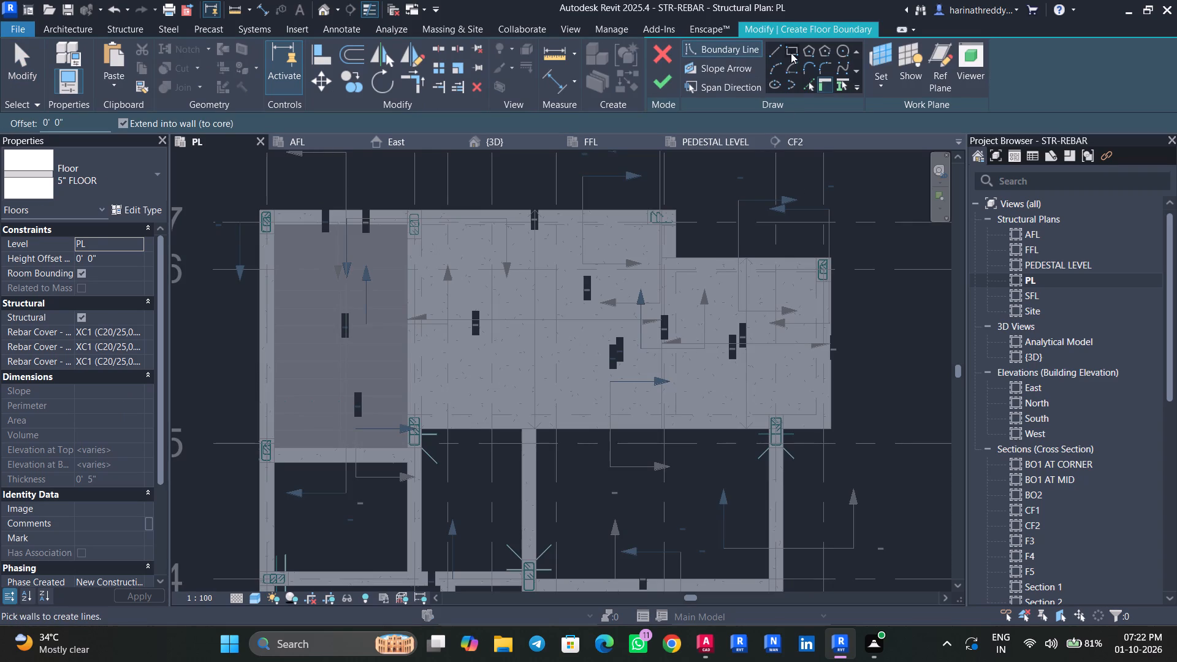
pyautogui.click(791, 53)
pyautogui.moveTo(799, 497); pyautogui.dragTo(829, 340, button='middle')
pyautogui.scroll(3, 808, 435)
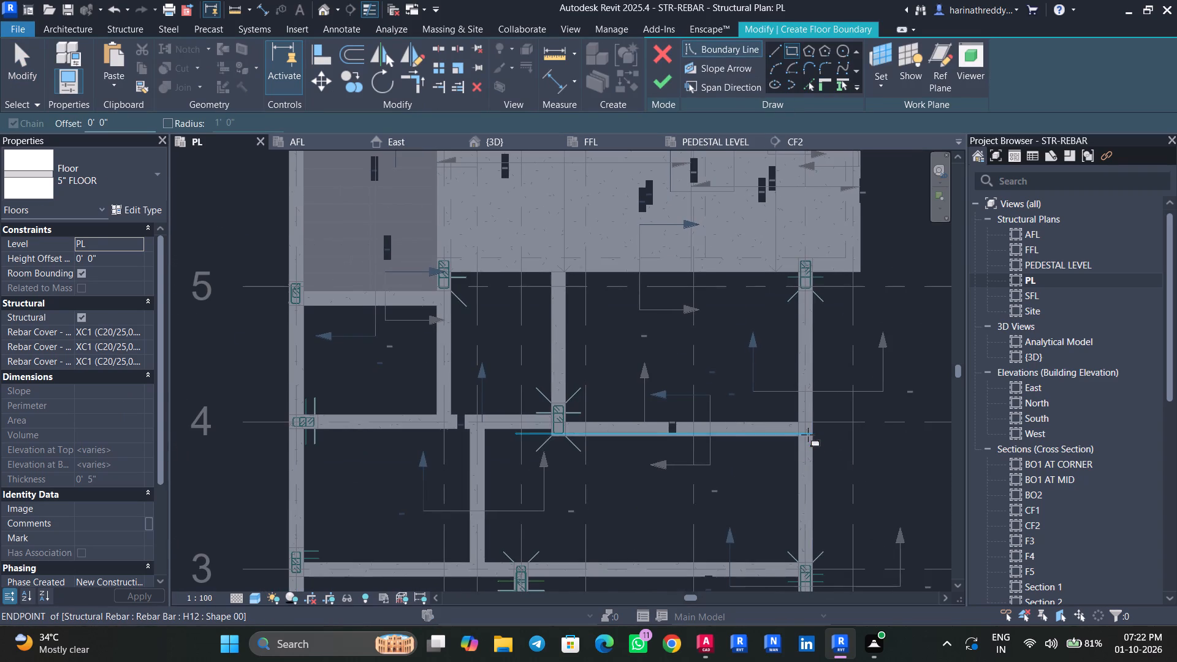
pyautogui.scroll(10, 808, 435)
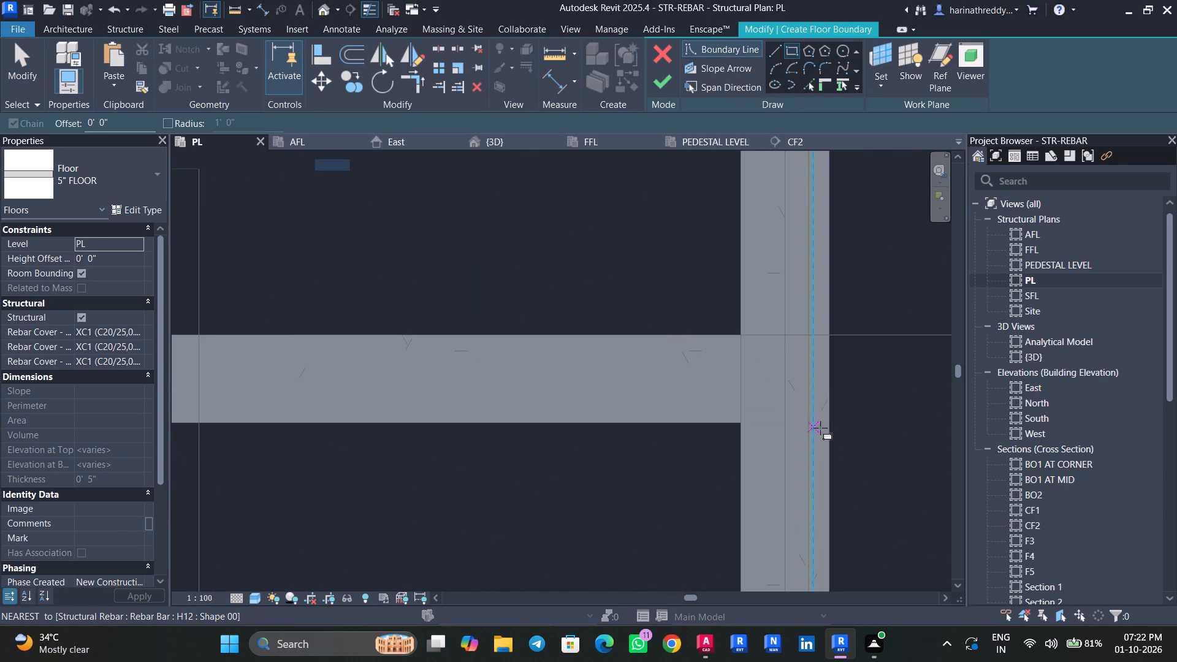
pyautogui.click(828, 428)
pyautogui.scroll(-8, 584, 321)
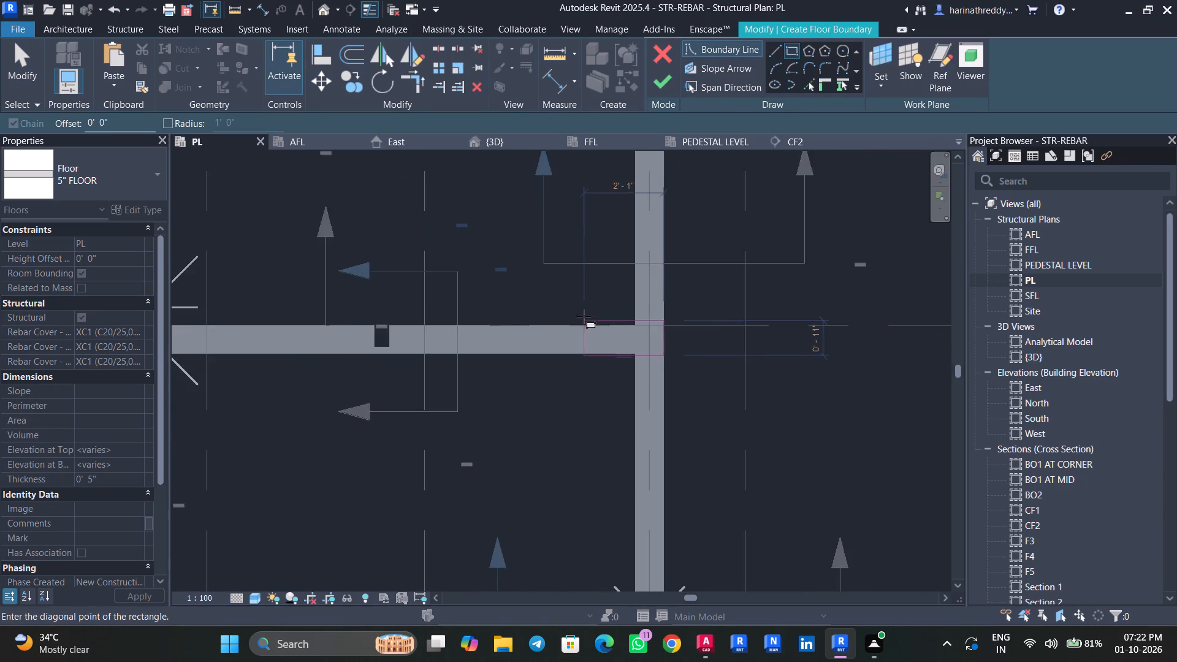
pyautogui.moveTo(584, 316); pyautogui.dragTo(790, 430, button='middle')
pyautogui.moveTo(563, 313); pyautogui.dragTo(703, 468, button='middle')
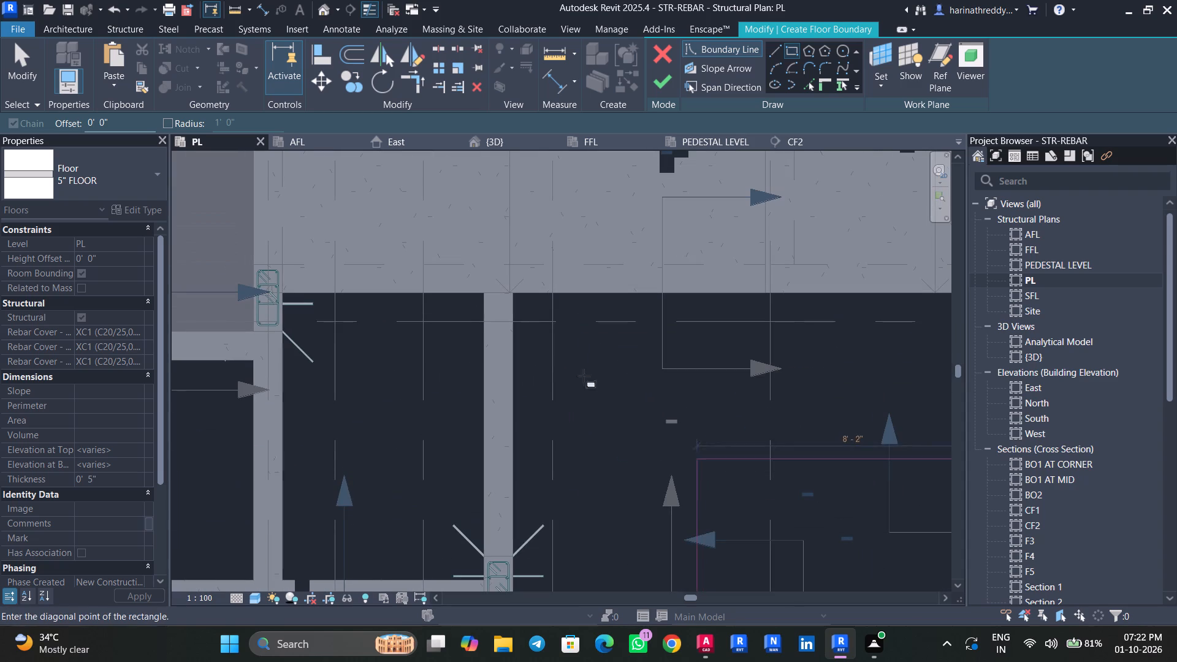
pyautogui.click(484, 295)
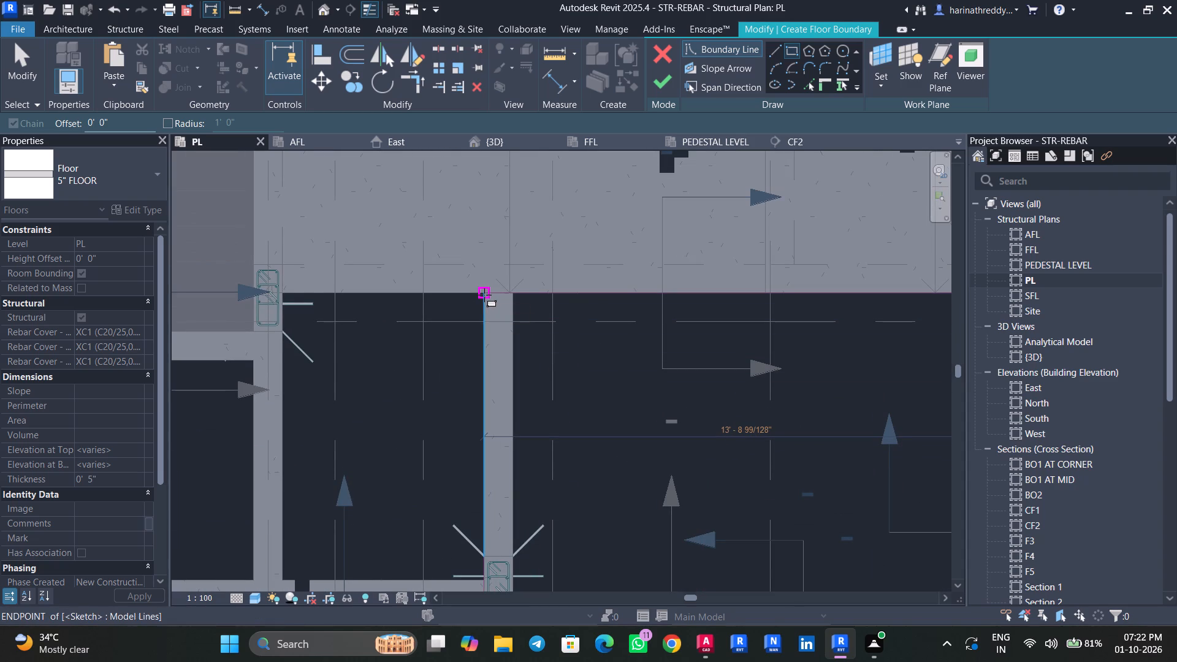
pyautogui.press('Escape')
pyautogui.press('Escape')
pyautogui.press('Escape')
# Align the sketch's grid 4 boundary line with the beam's outer face and finish the floor.
pyautogui.moveTo(672, 364); pyautogui.dragTo(556, 174, button='middle')
pyautogui.scroll(4, 792, 444)
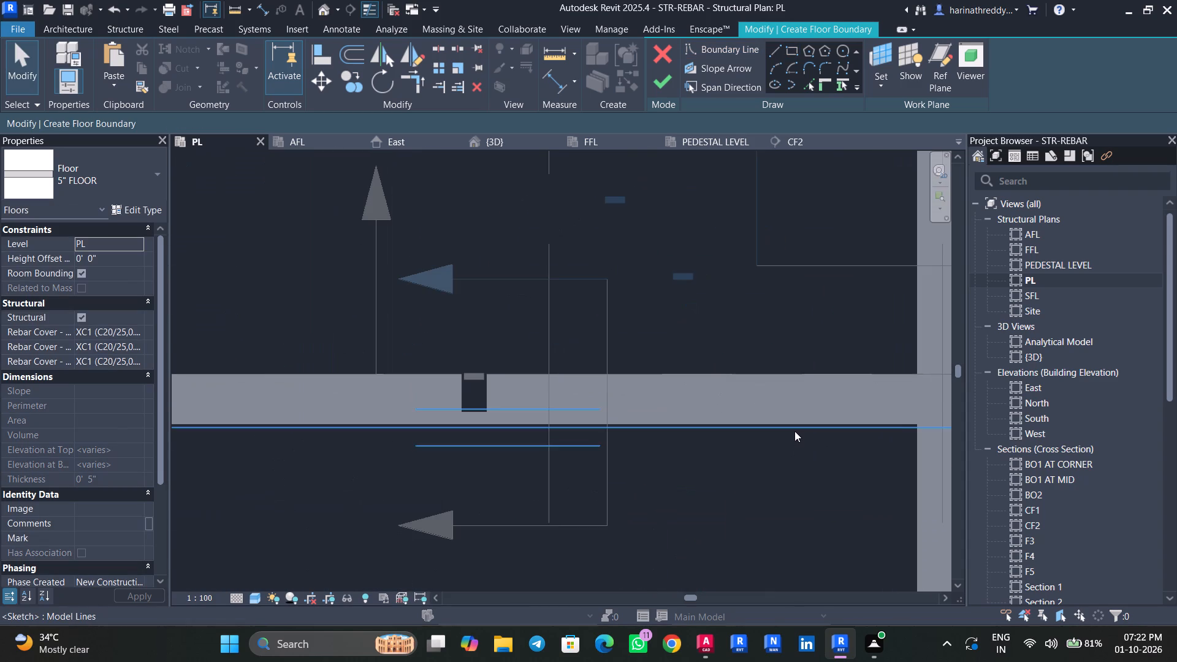
pyautogui.click(794, 431)
pyautogui.scroll(7, 794, 431)
pyautogui.scroll(-1, 794, 431)
pyautogui.scroll(1, 794, 431)
pyautogui.press('Escape')
pyautogui.press('Escape')
pyautogui.write('AL')
pyautogui.click(651, 416)
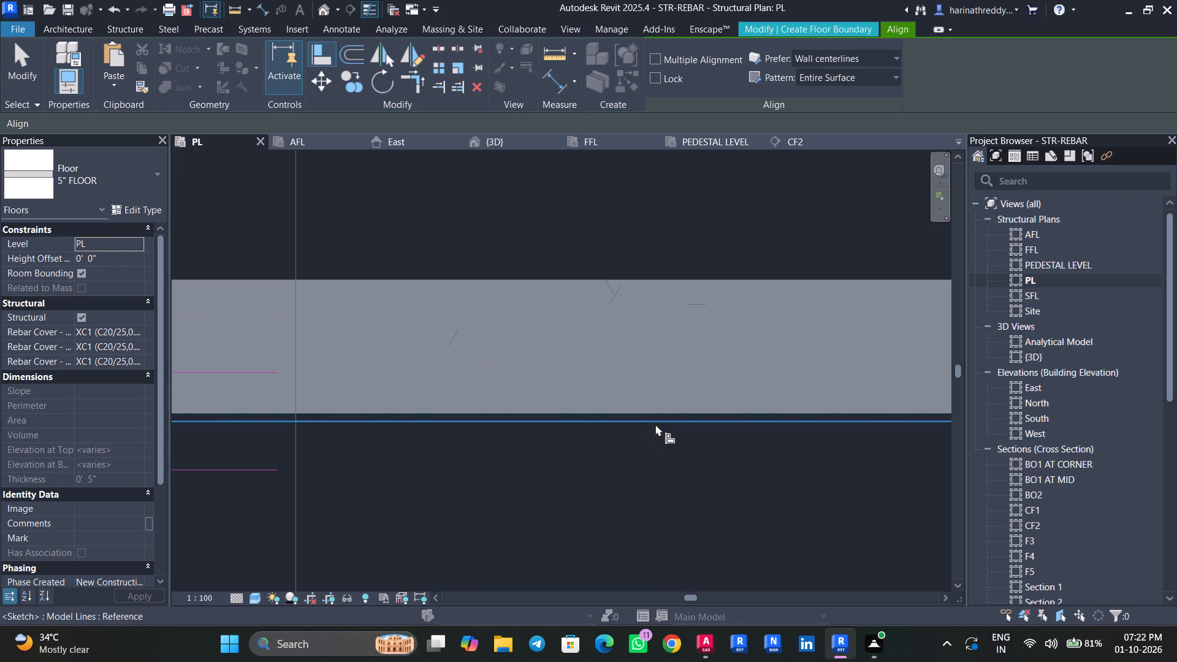
pyautogui.click(655, 424)
pyautogui.scroll(1, 655, 425)
pyautogui.scroll(-2, 655, 425)
pyautogui.scroll(1, 655, 426)
pyautogui.scroll(-10, 655, 426)
pyautogui.press('Escape')
pyautogui.press('Escape')
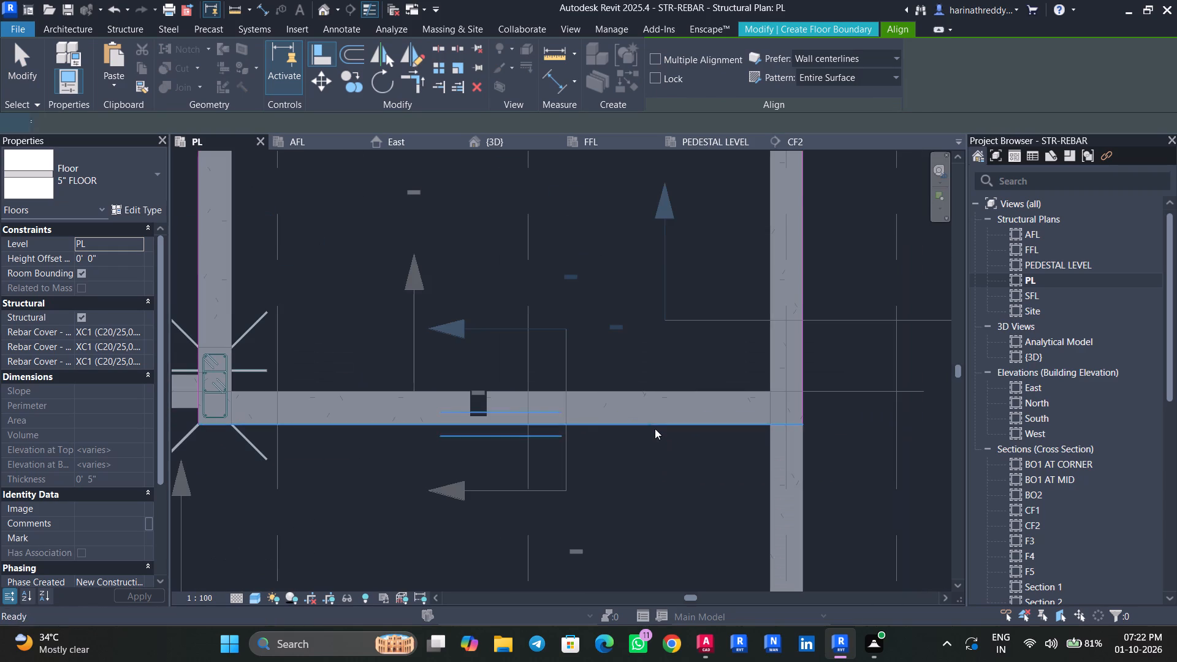
pyautogui.press('Escape')
pyautogui.scroll(-8, 542, 290)
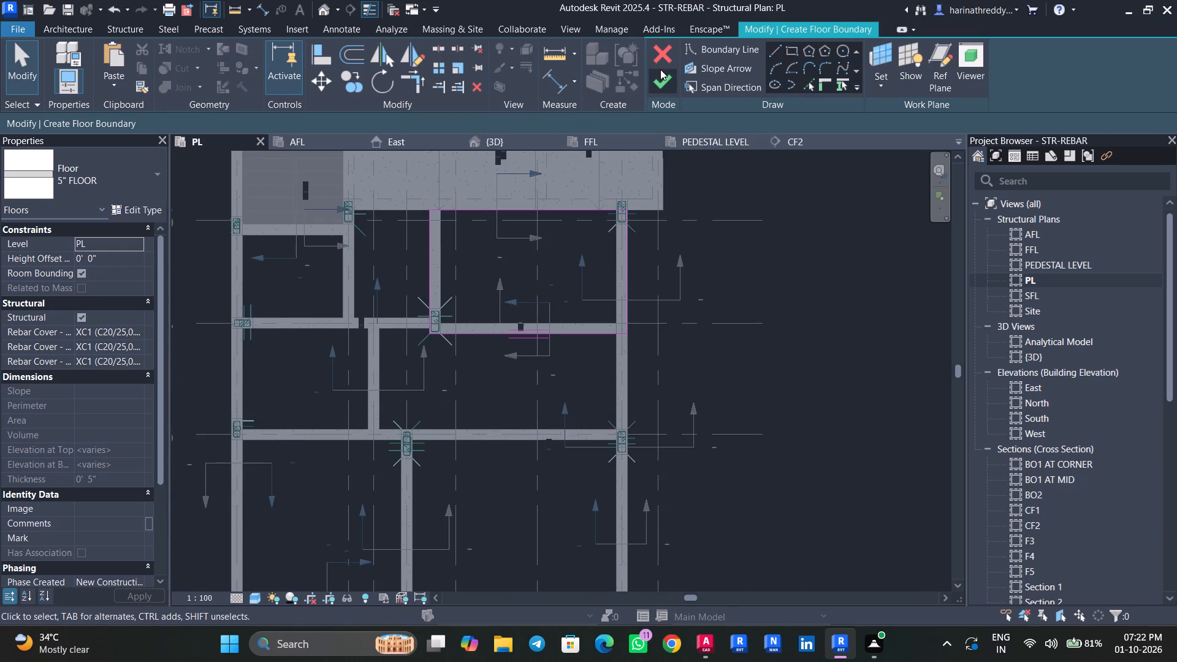
pyautogui.click(667, 78)
pyautogui.press('Escape')
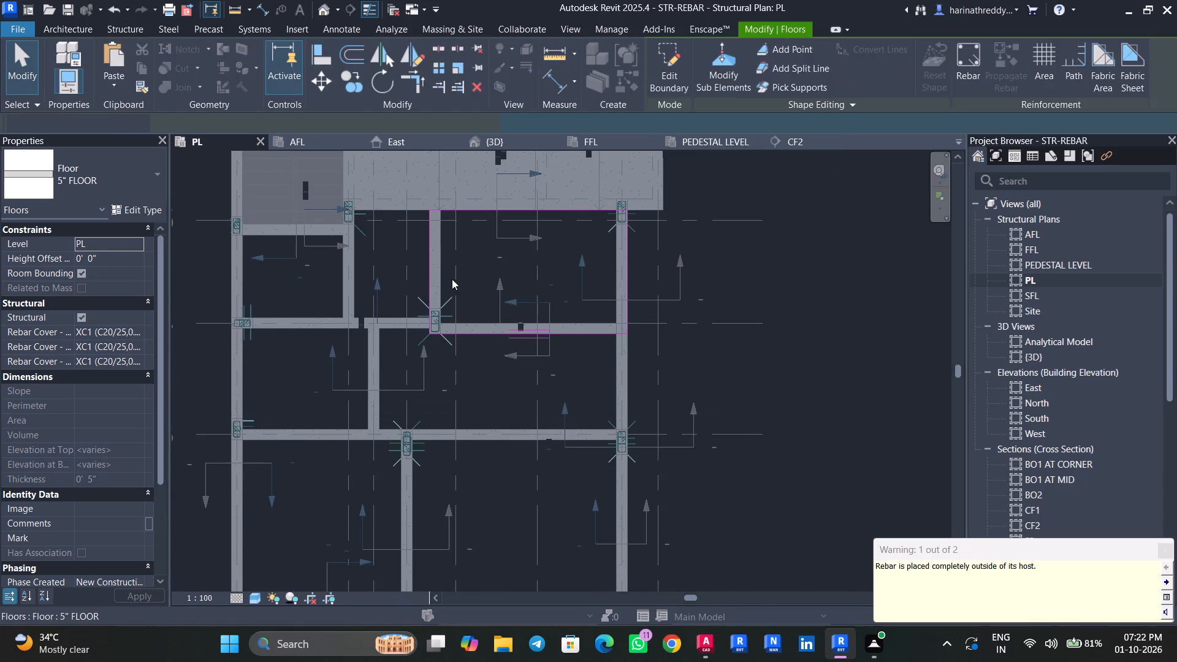
pyautogui.press('Escape')
pyautogui.press('Escape')
# Start a similar 5" FLOOR and sketch a rectangle about 6'-0" wide between grids 4 and 5, from the previous slab's corner to the stair edge.
pyautogui.scroll(4, 436, 291)
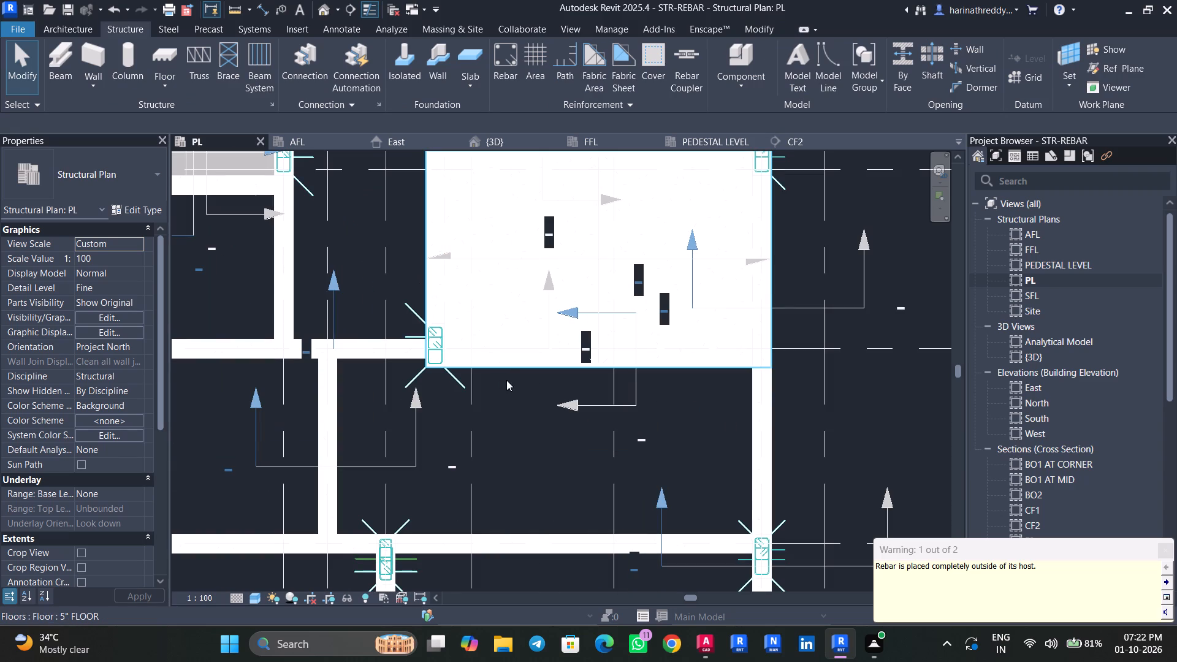
pyautogui.scroll(6, 459, 373)
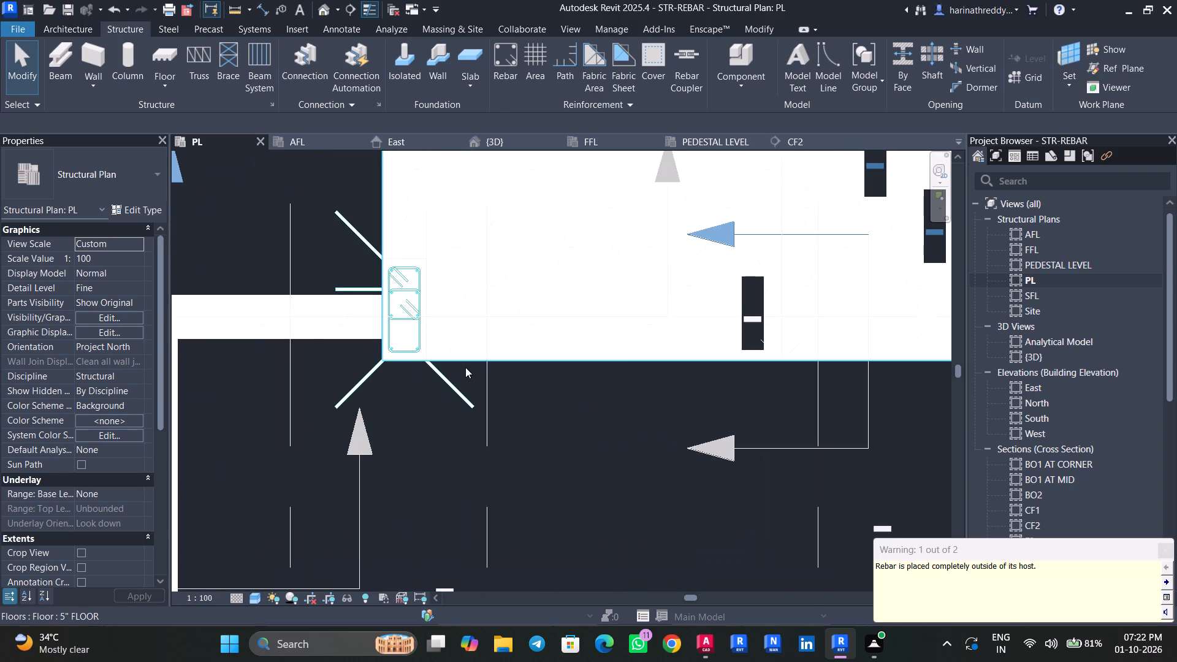
pyautogui.click(465, 367)
pyautogui.scroll(-10, 465, 367)
pyautogui.write('CS')
pyautogui.scroll(4, 392, 304)
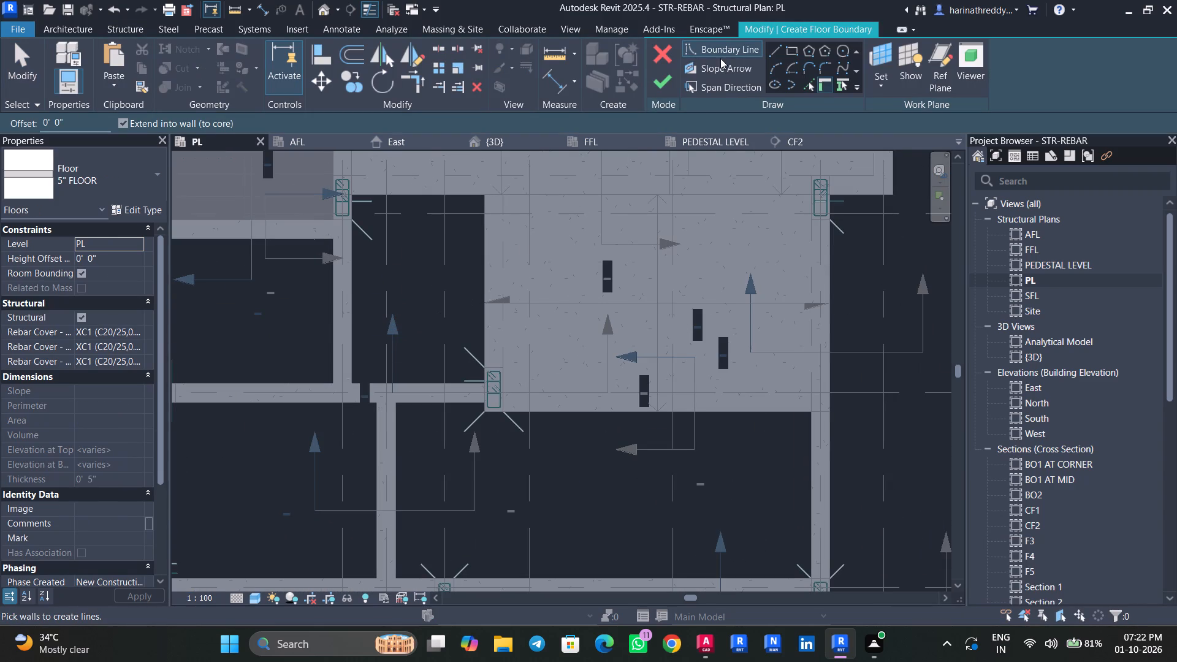
pyautogui.click(796, 51)
pyautogui.scroll(4, 480, 414)
pyautogui.scroll(-1, 481, 414)
pyautogui.scroll(3, 481, 413)
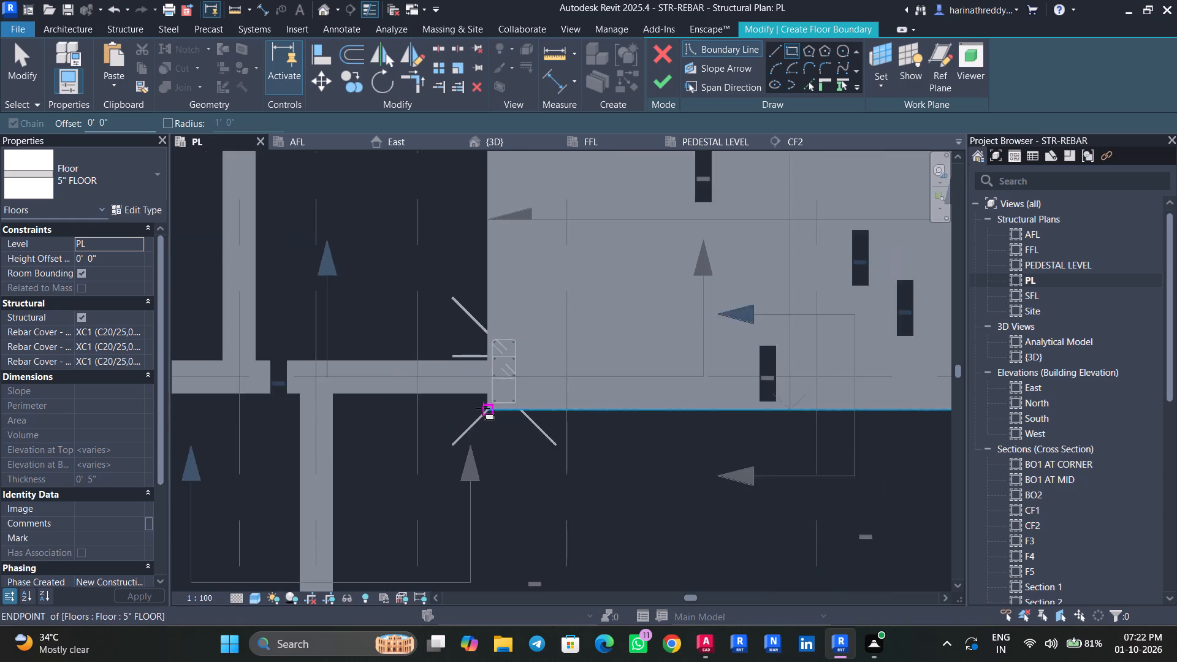
pyautogui.scroll(3, 482, 408)
pyautogui.click(495, 414)
pyautogui.moveTo(339, 280); pyautogui.dragTo(589, 470, button='middle')
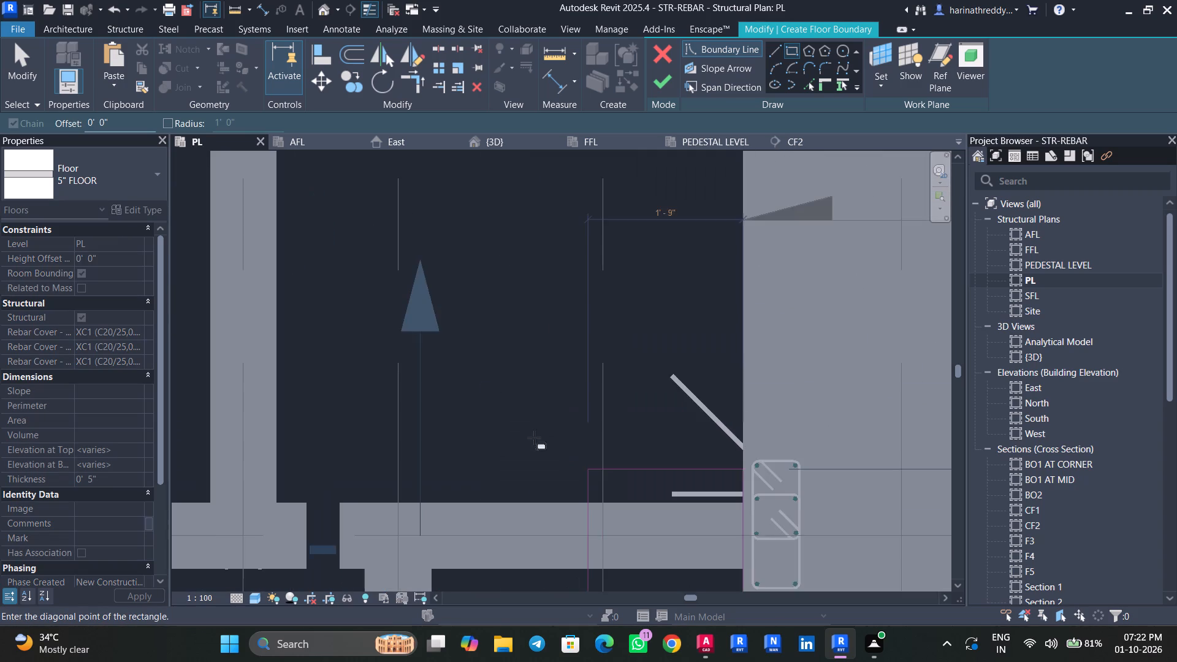
pyautogui.scroll(-7, 447, 415)
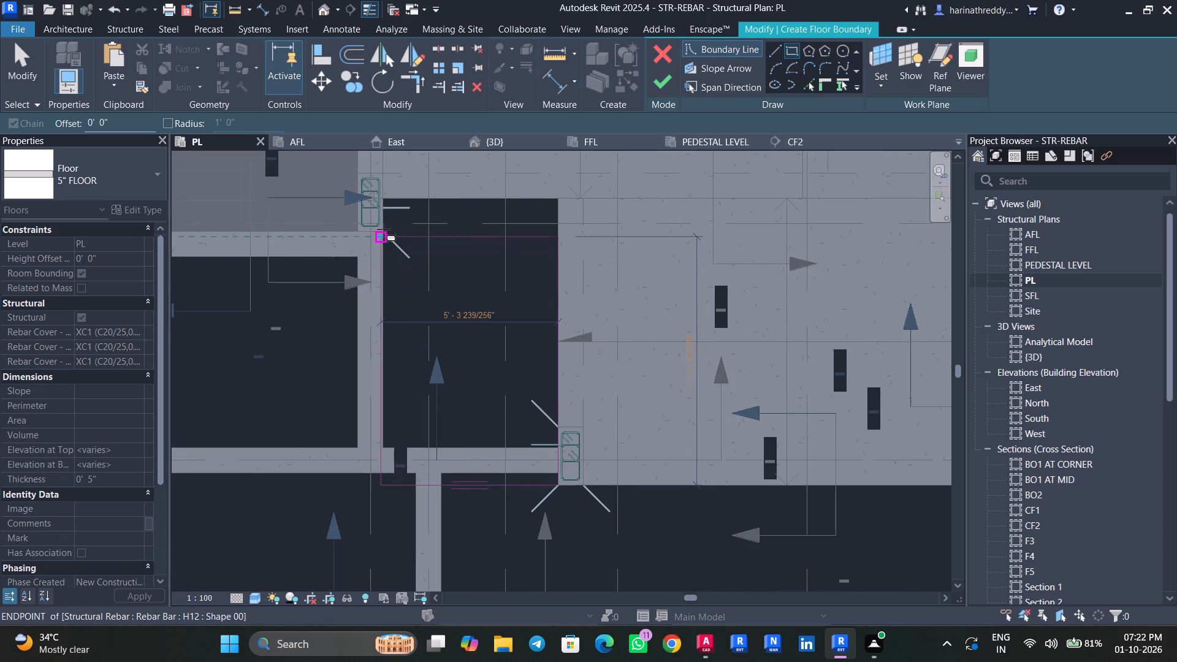
pyautogui.click(358, 200)
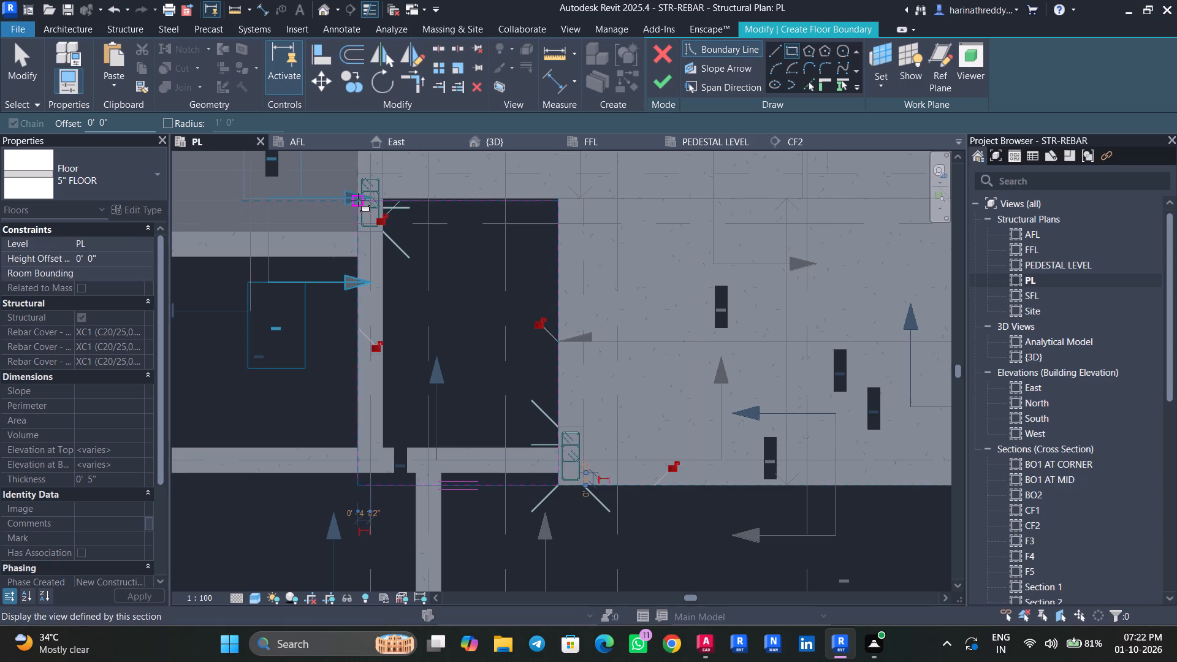
pyautogui.press('Escape')
pyautogui.press('Escape')
pyautogui.press('Escape')
pyautogui.press('Escape')
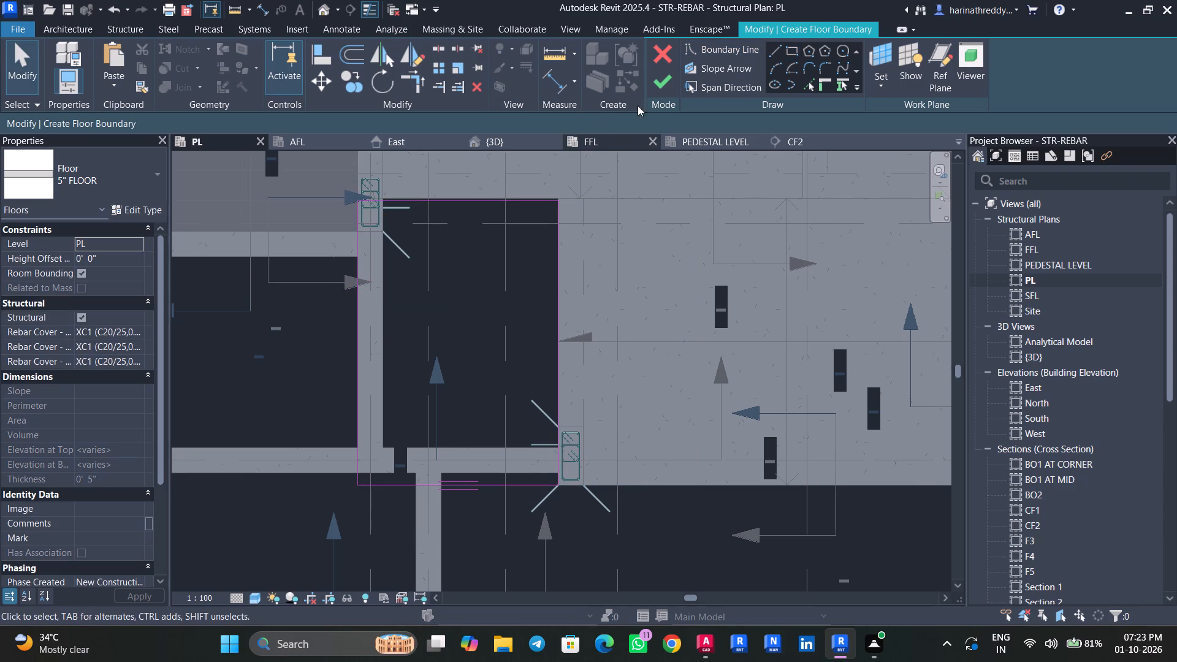
# Move the sketch's boundary line near grid 5 onto the adjoining slab's edge and finish the floor.
pyautogui.scroll(4, 512, 195)
pyautogui.click(512, 199)
pyautogui.scroll(9, 512, 199)
pyautogui.moveTo(512, 213); pyautogui.dragTo(513, 199)
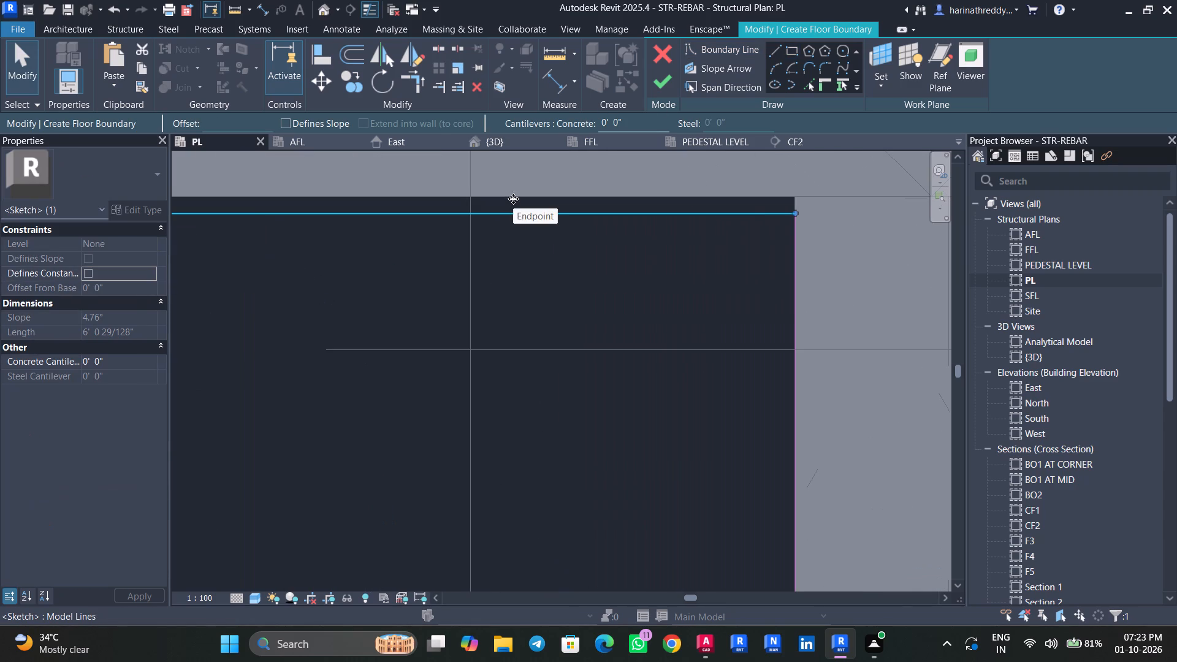
pyautogui.moveTo(513, 199); pyautogui.dragTo(511, 192)
pyautogui.scroll(-8, 529, 238)
pyautogui.moveTo(440, 294); pyautogui.dragTo(560, 247, button='middle')
pyautogui.click(665, 75)
pyautogui.press('Escape')
pyautogui.press('Escape')
pyautogui.press('Escape')
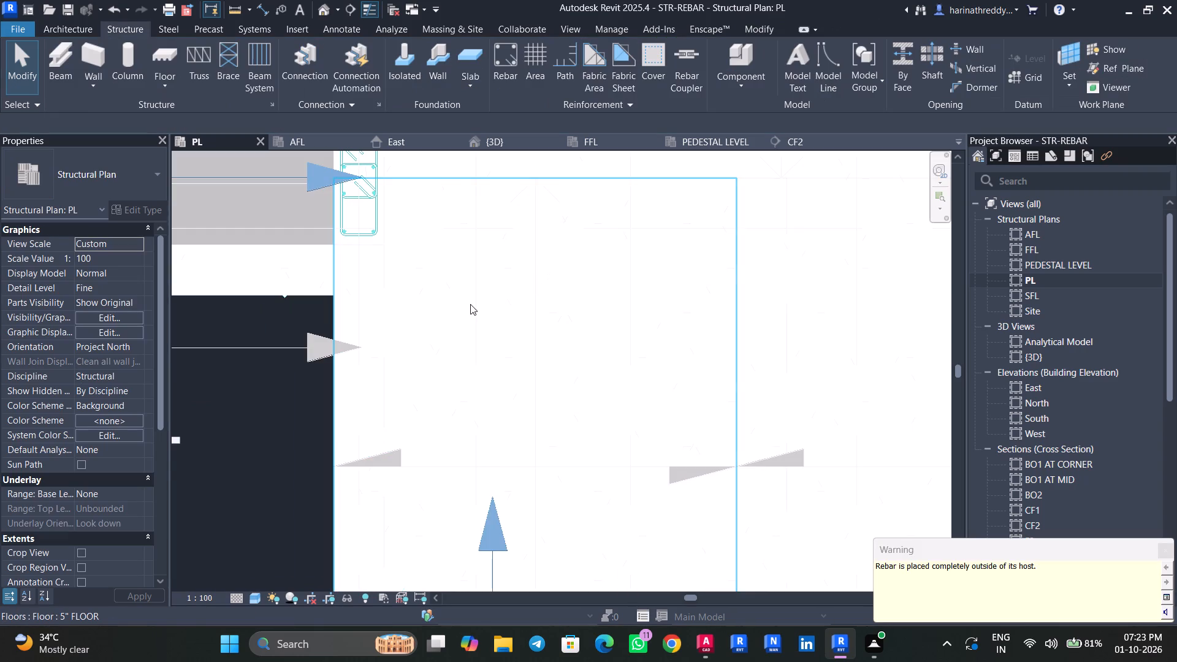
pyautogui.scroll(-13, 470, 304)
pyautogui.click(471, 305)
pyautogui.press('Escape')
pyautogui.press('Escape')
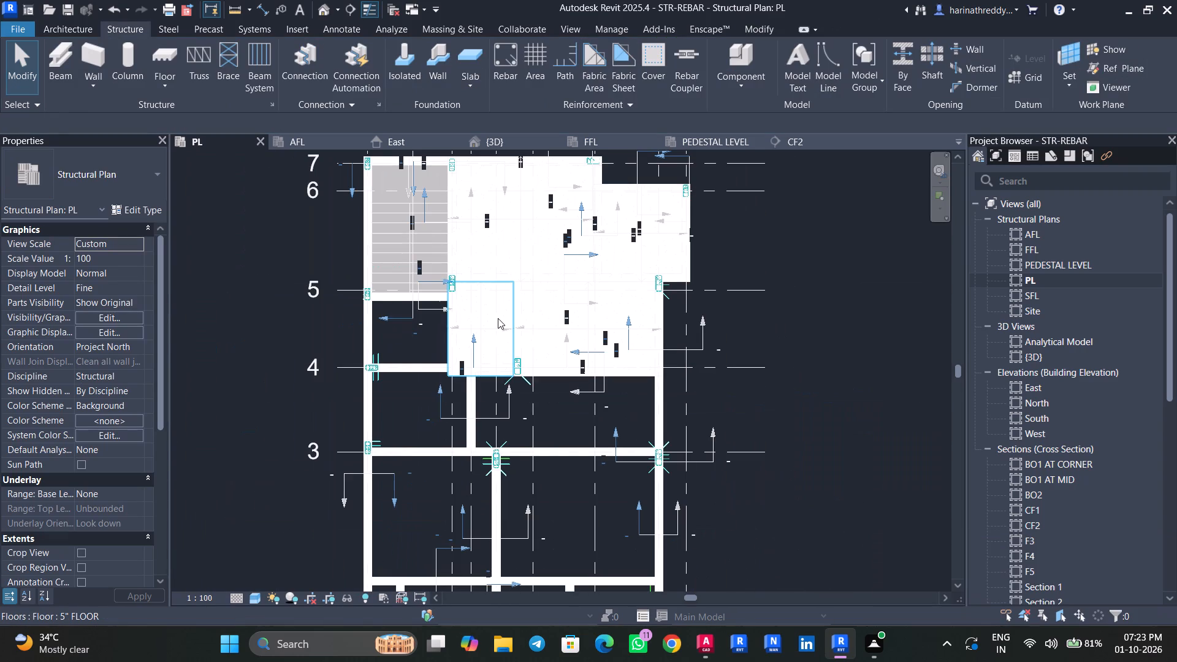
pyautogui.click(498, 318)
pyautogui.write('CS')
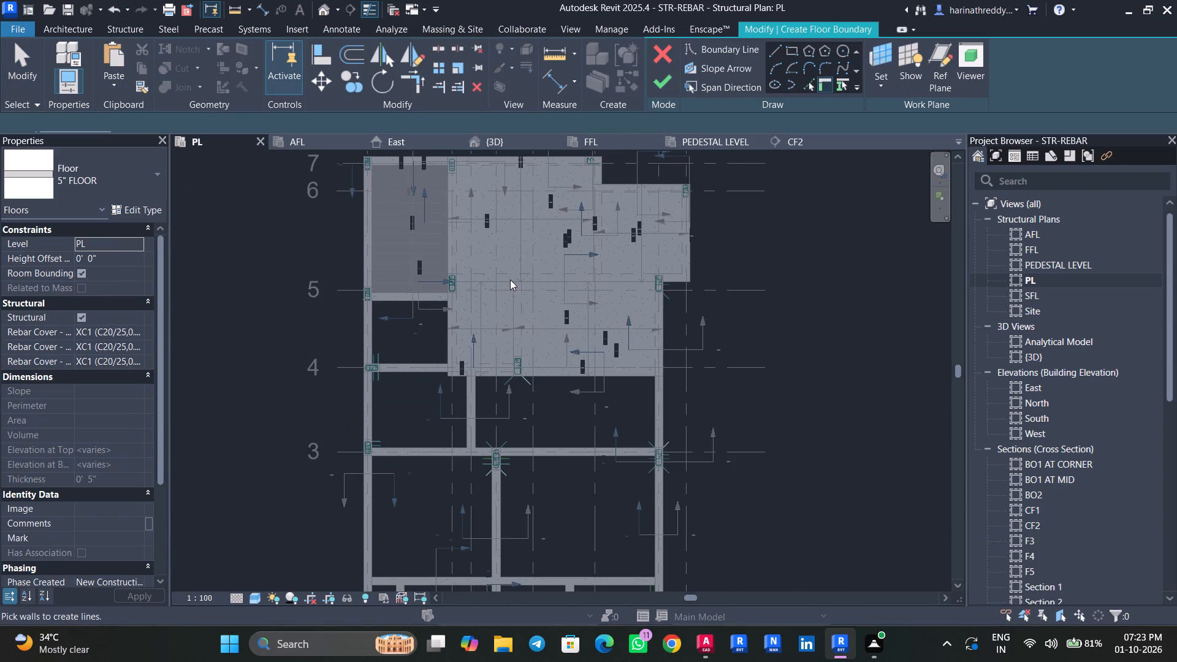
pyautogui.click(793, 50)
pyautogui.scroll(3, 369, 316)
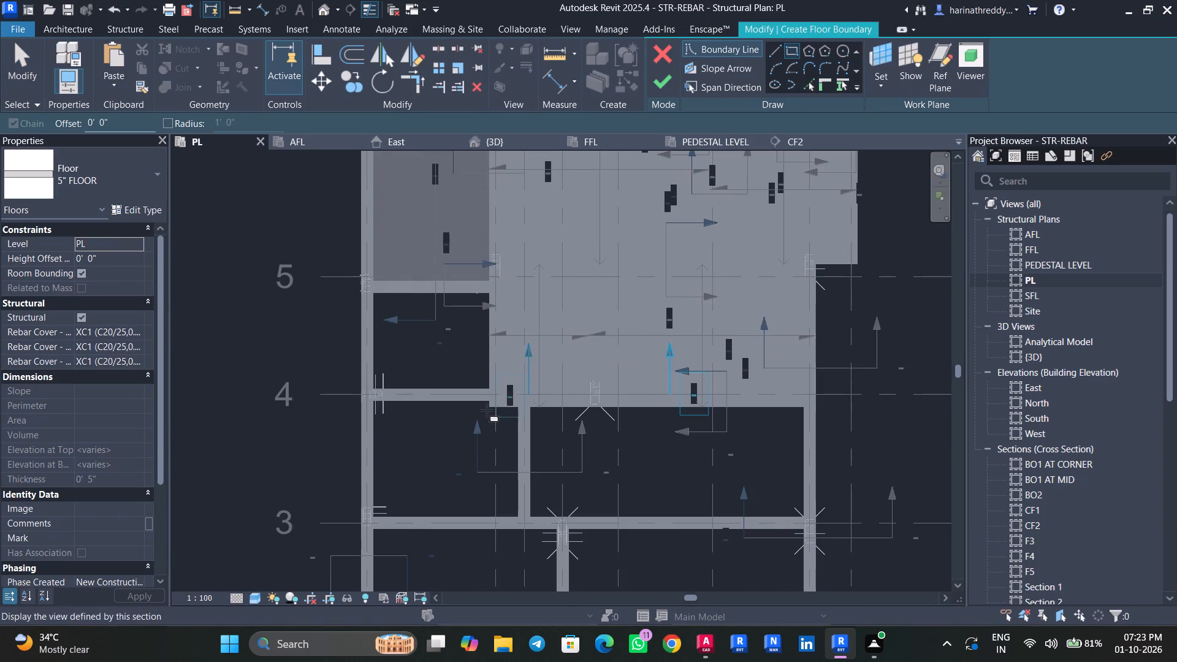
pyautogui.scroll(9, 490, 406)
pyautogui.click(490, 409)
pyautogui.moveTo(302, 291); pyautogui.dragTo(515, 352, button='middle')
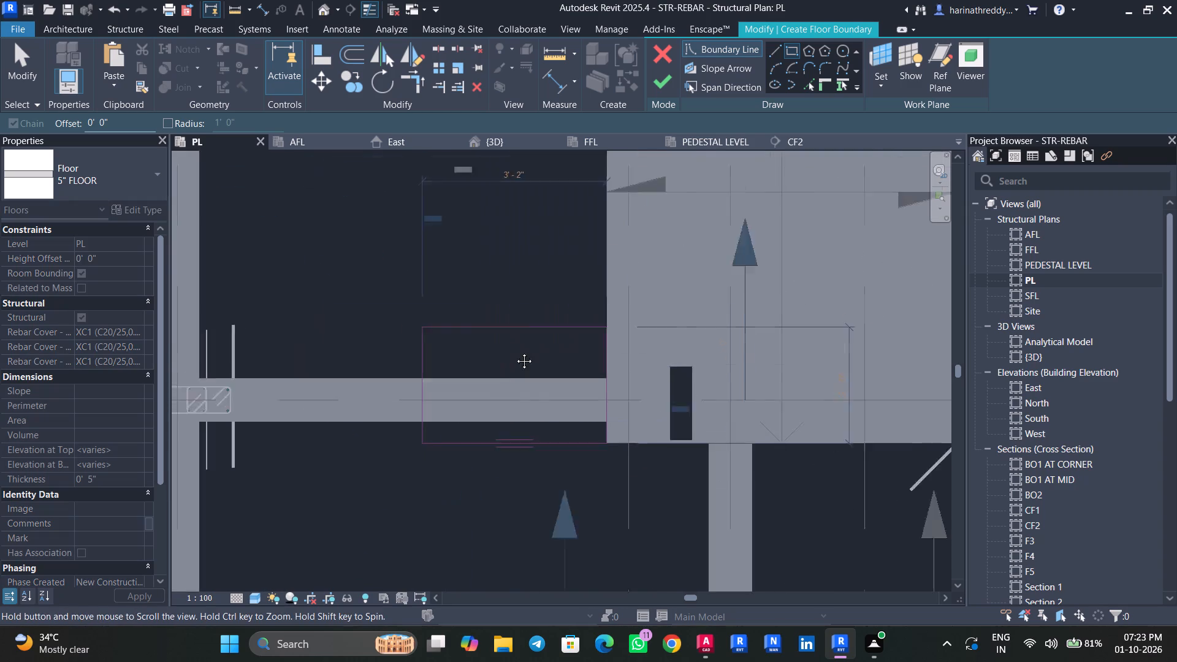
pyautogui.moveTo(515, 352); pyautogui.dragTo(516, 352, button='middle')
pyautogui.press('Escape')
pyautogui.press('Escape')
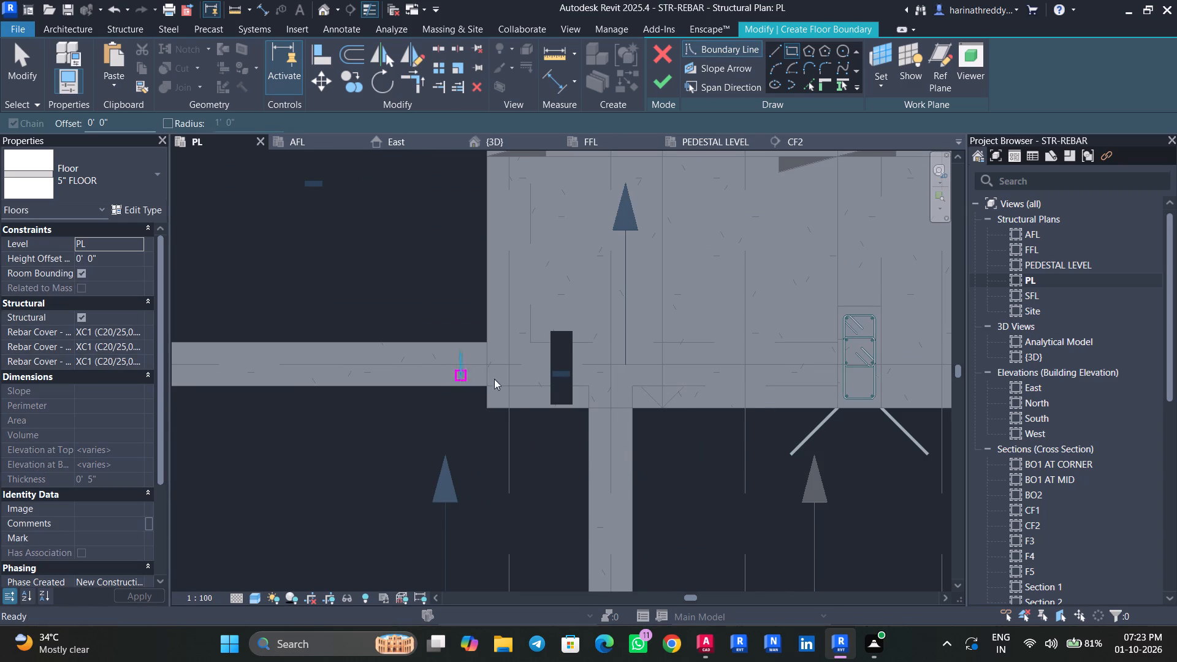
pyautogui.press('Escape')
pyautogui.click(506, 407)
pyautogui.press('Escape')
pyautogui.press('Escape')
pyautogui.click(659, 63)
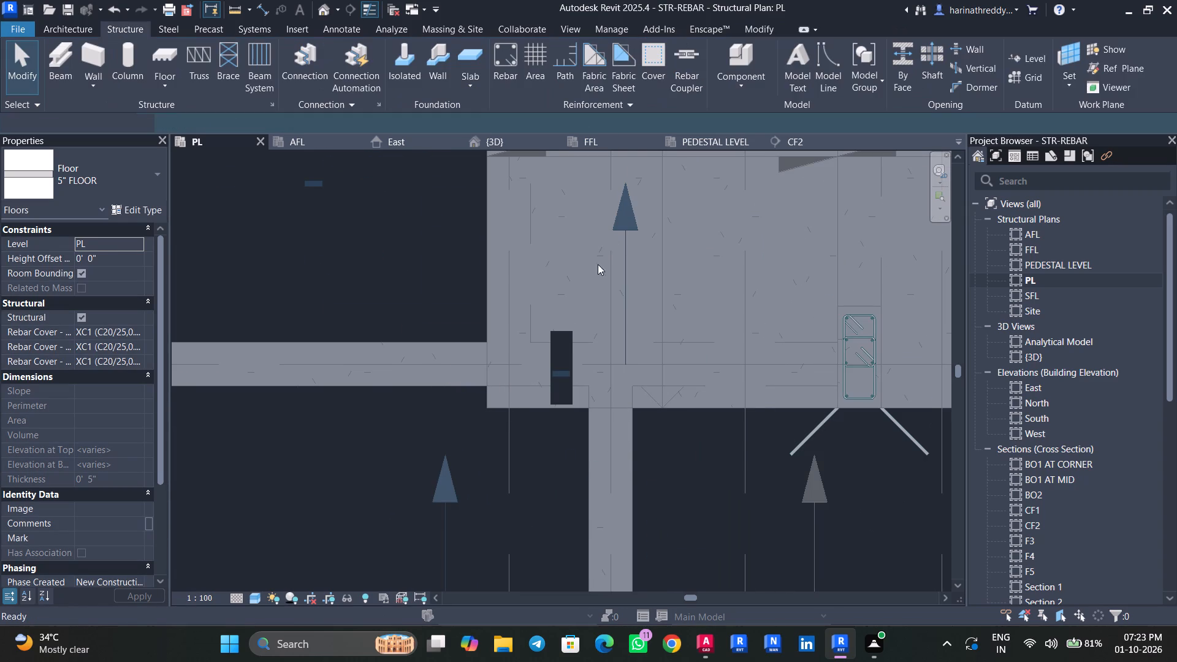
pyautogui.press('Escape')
# Edit the narrow floor's boundary between grids 4 and 5, moving its grid 4 line onto the beam's outer face, and finish the sketch.
pyautogui.scroll(7, 445, 373)
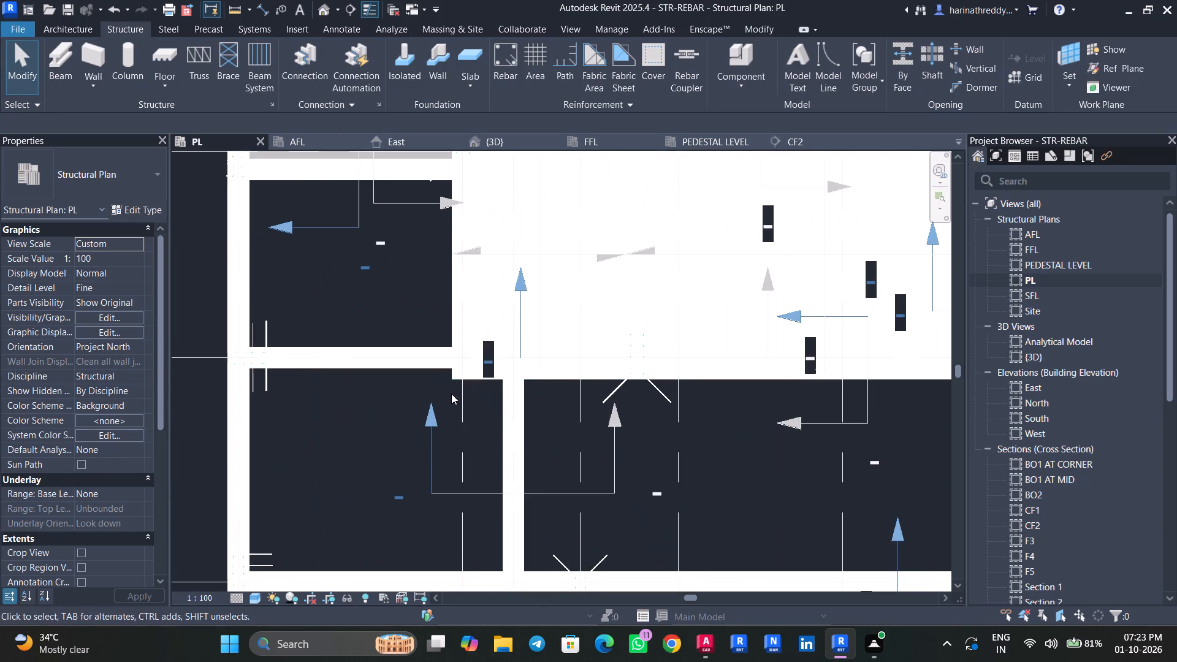
pyautogui.click(459, 381)
pyautogui.click(679, 90)
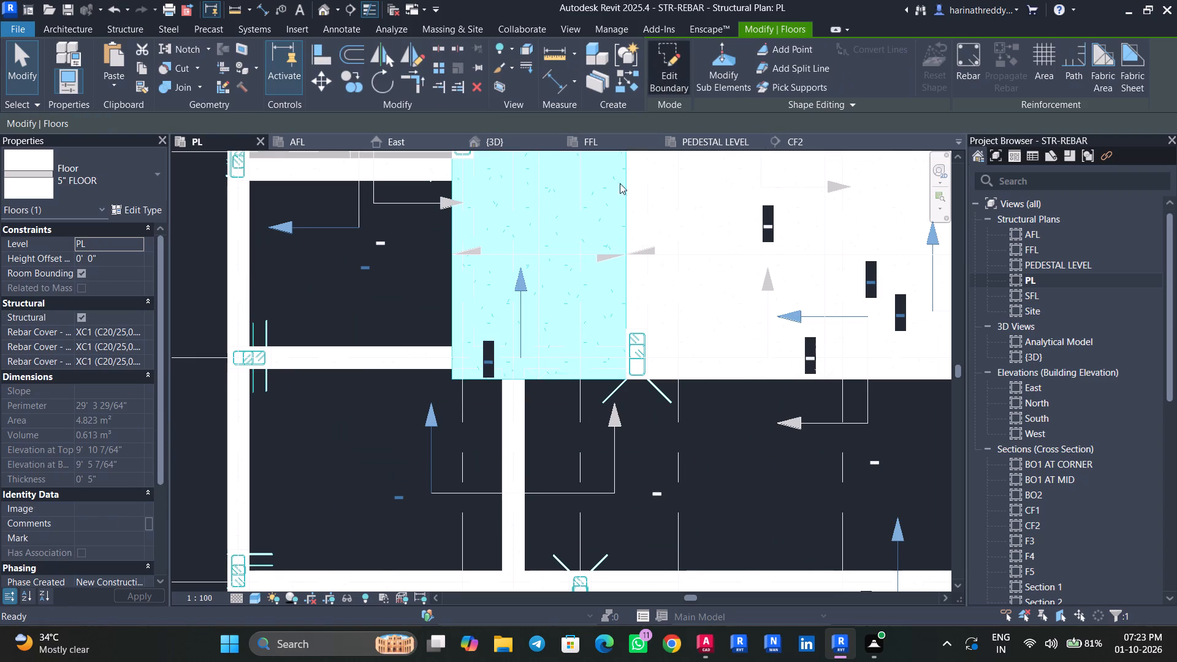
pyautogui.scroll(4, 549, 375)
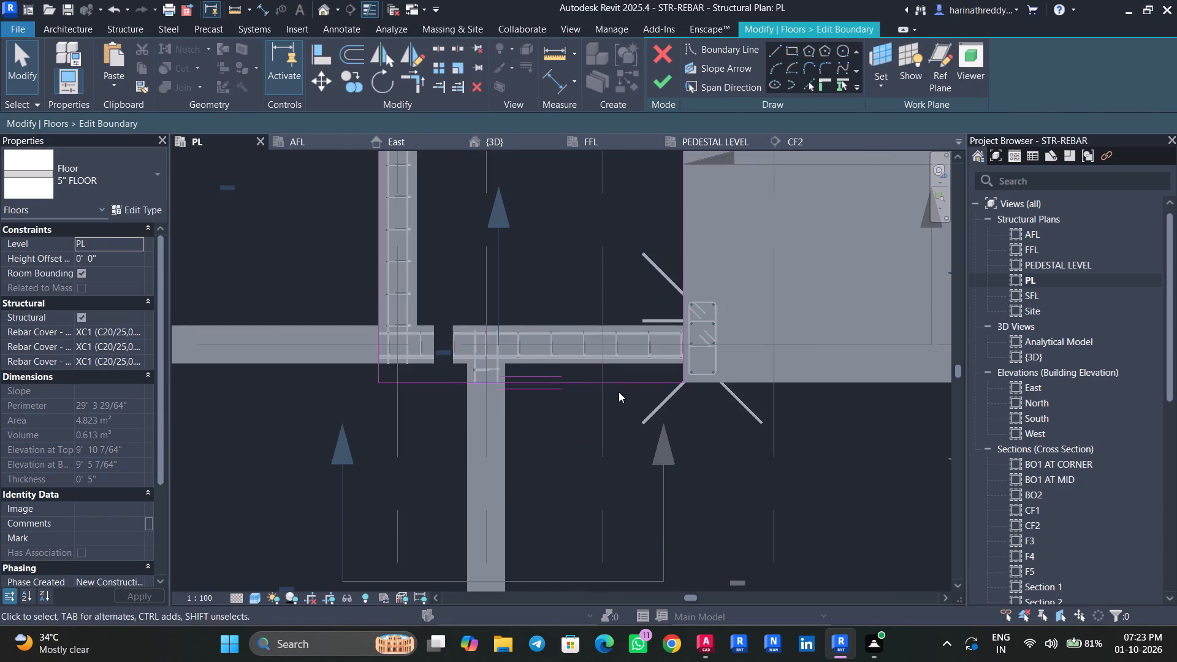
pyautogui.click(628, 381)
pyautogui.moveTo(627, 386); pyautogui.dragTo(622, 357)
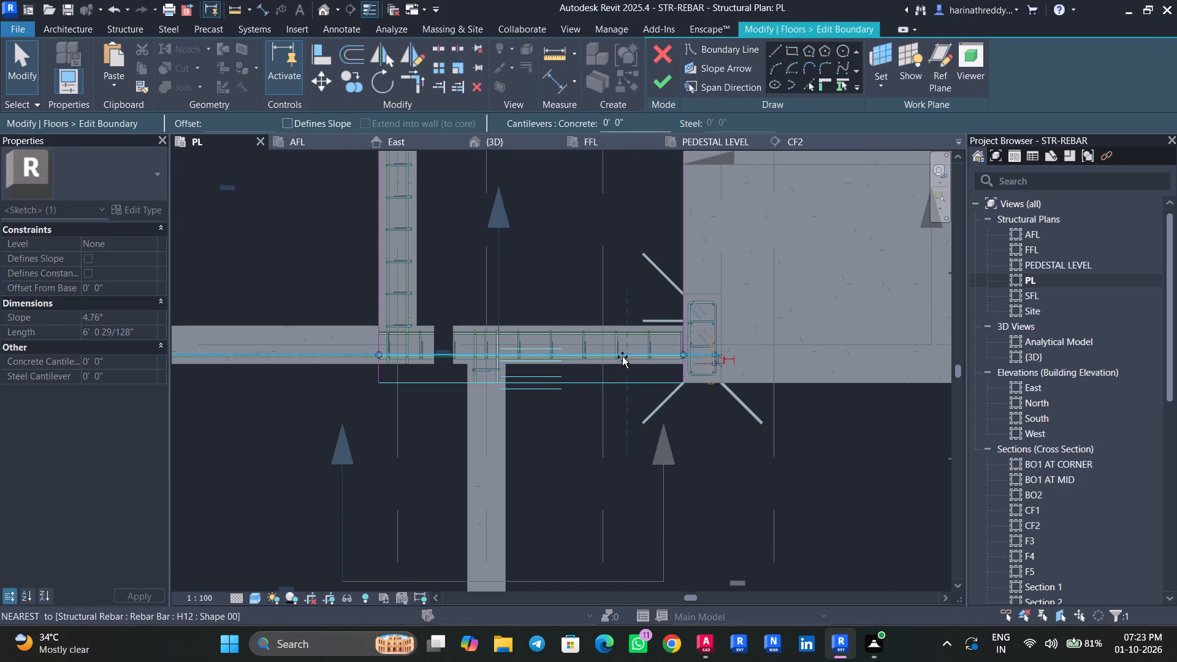
pyautogui.moveTo(622, 357); pyautogui.dragTo(625, 364)
pyautogui.scroll(-2, 640, 422)
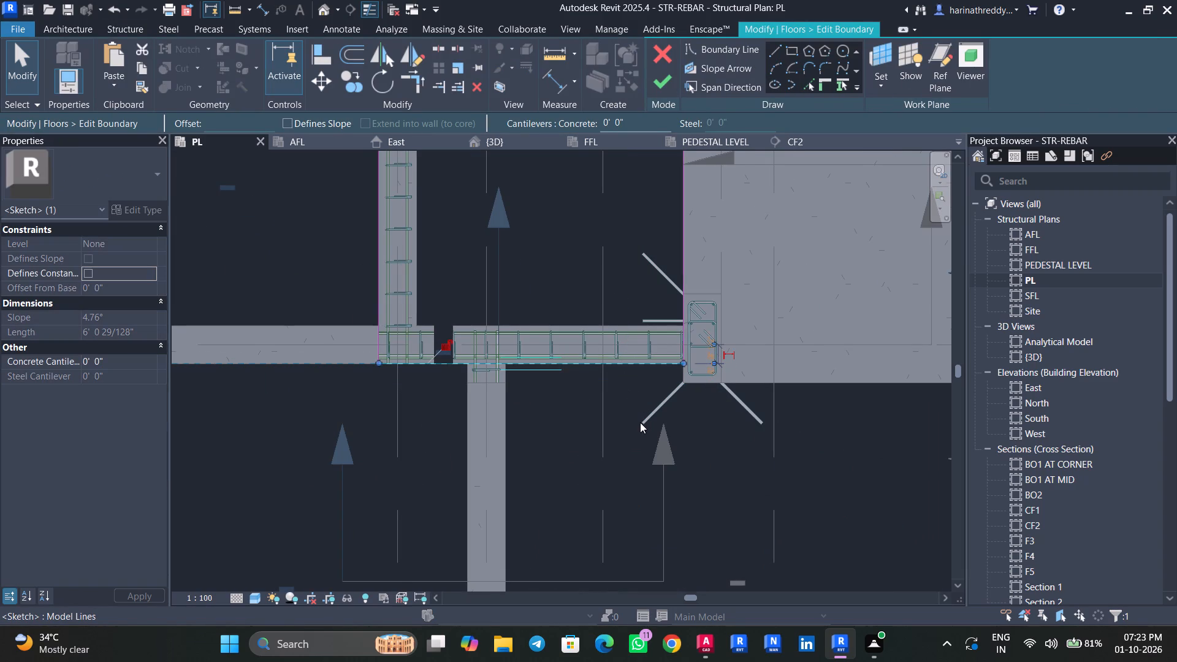
pyautogui.scroll(-1, 640, 422)
pyautogui.moveTo(543, 283); pyautogui.dragTo(554, 394, button='middle')
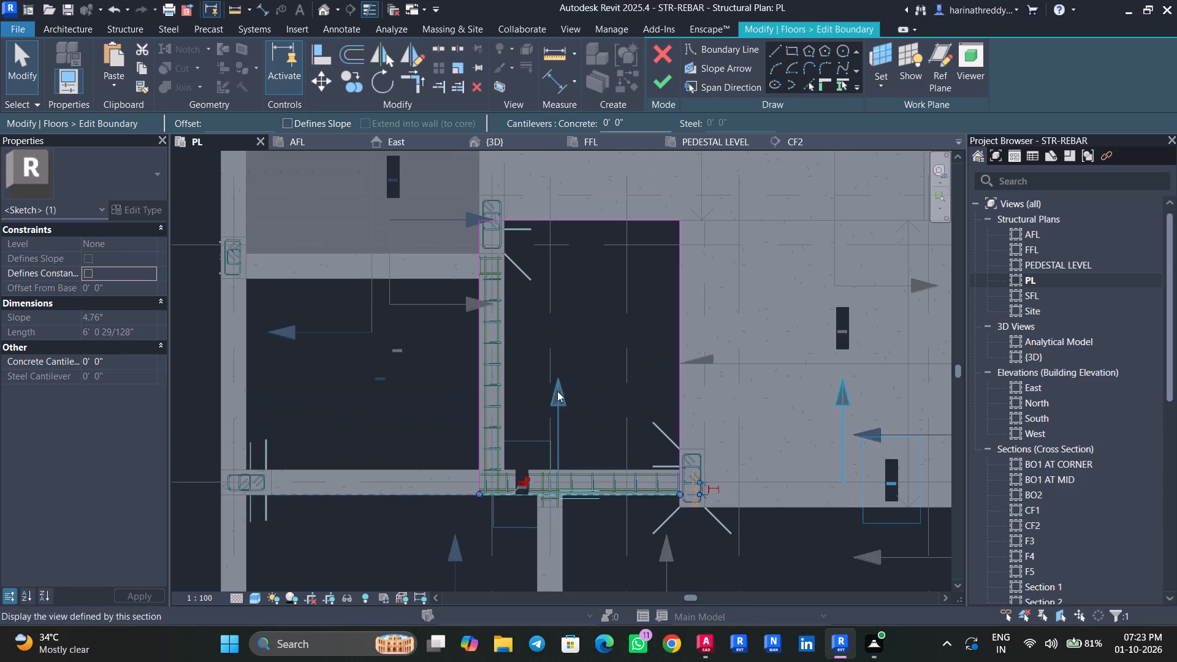
pyautogui.click(658, 85)
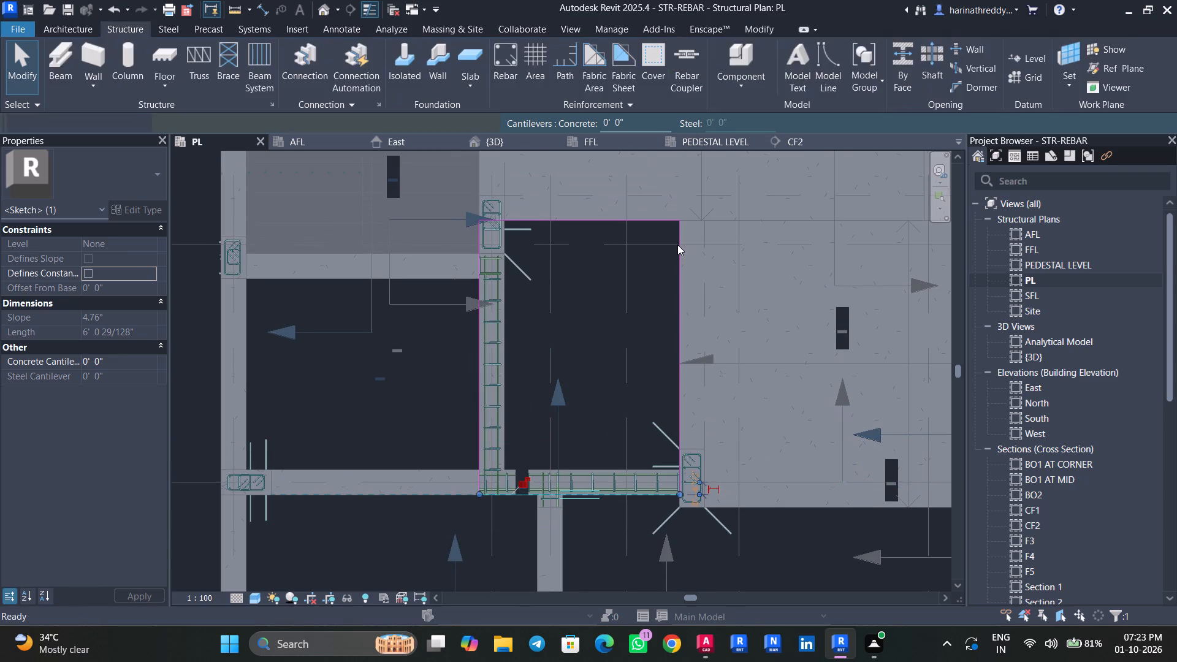
pyautogui.press('Escape')
pyautogui.press('Escape')
# Examine the boundary sketches of the wide 5" floor and the adjoining narrow floor between grids 4 and 5.
pyautogui.click(777, 511)
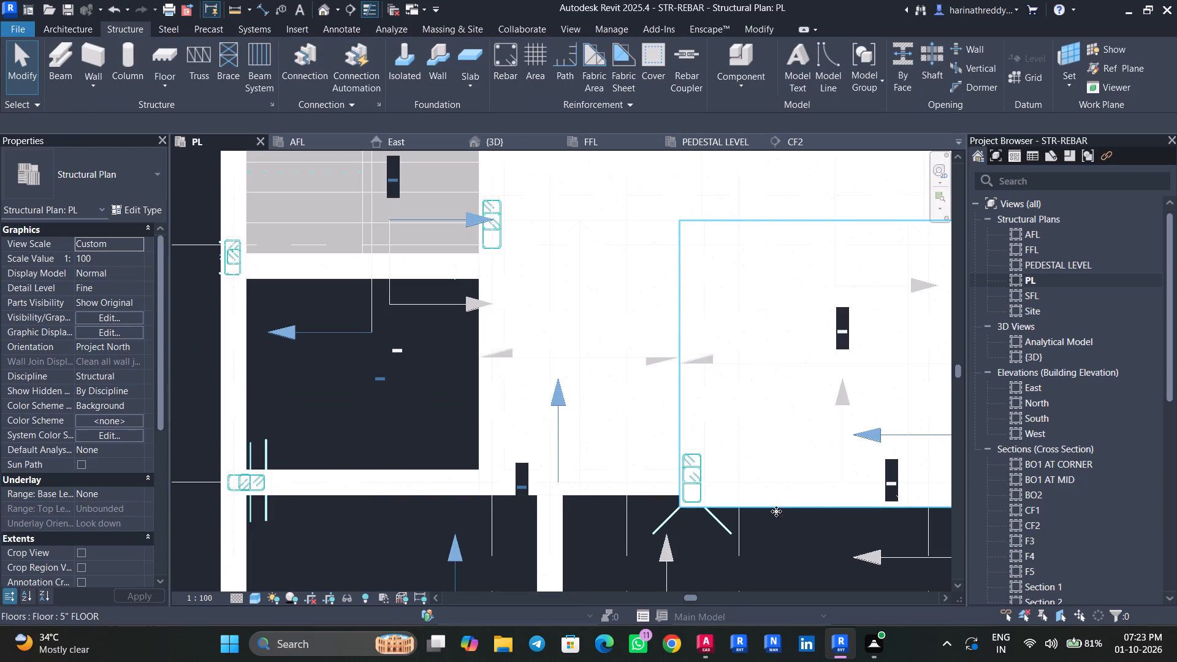
pyautogui.click(671, 82)
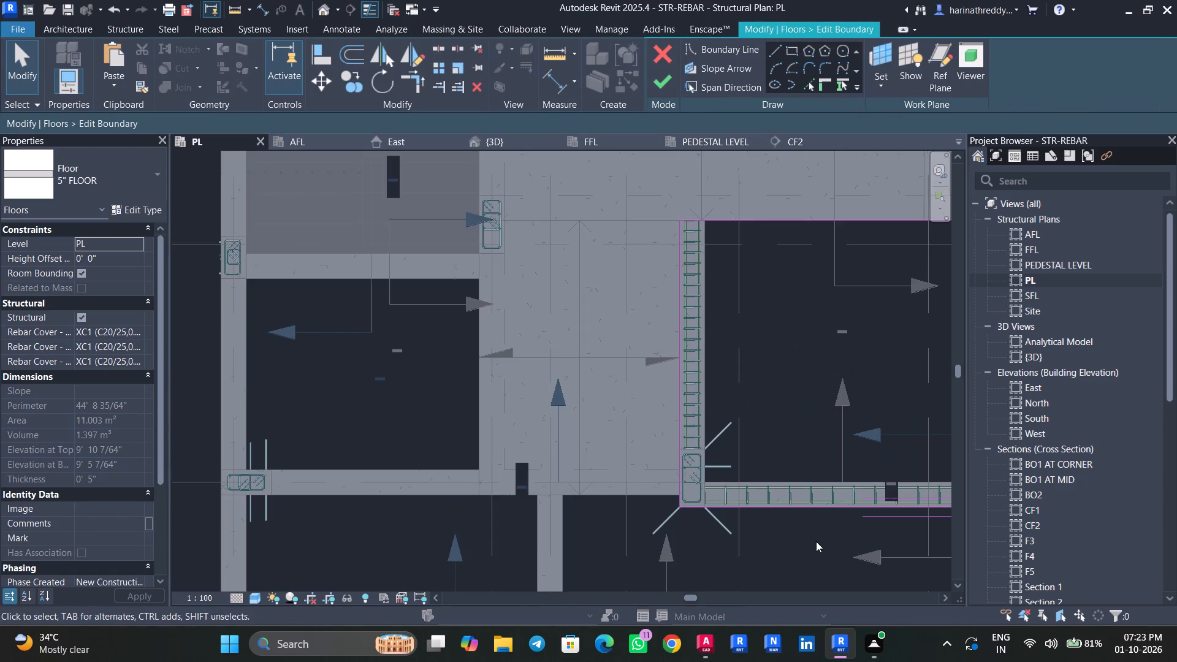
pyautogui.moveTo(812, 539); pyautogui.dragTo(666, 516, button='middle')
pyautogui.scroll(-3, 666, 516)
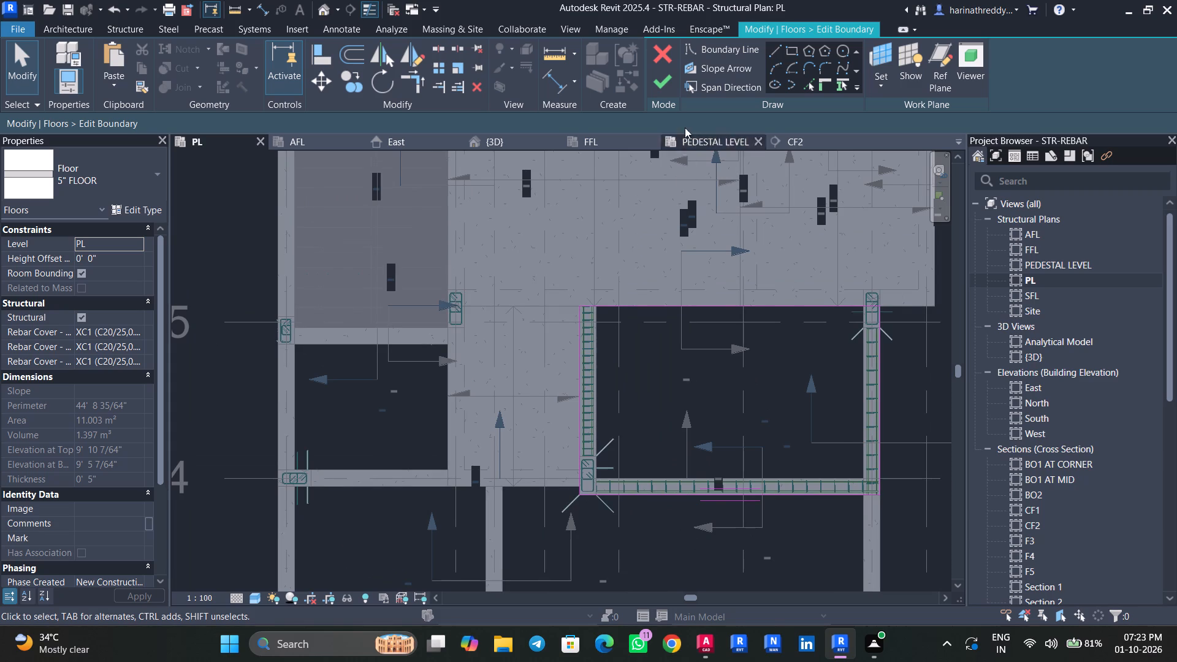
pyautogui.click(669, 82)
pyautogui.press('Escape')
pyautogui.press('Escape')
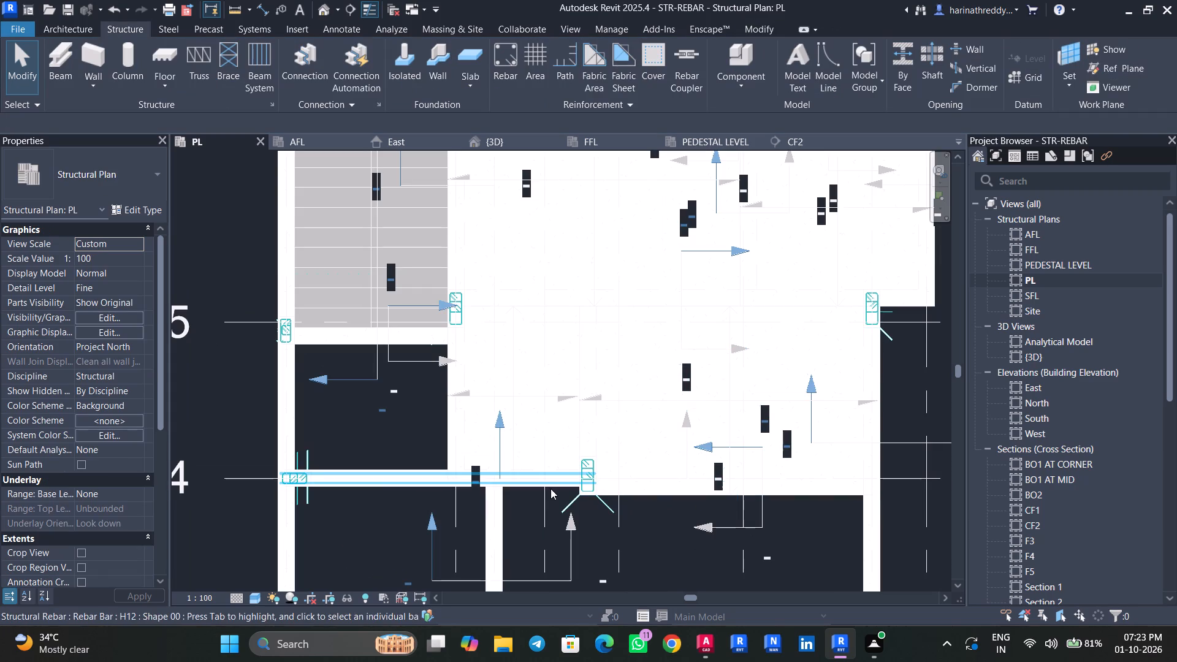
pyautogui.scroll(9, 545, 495)
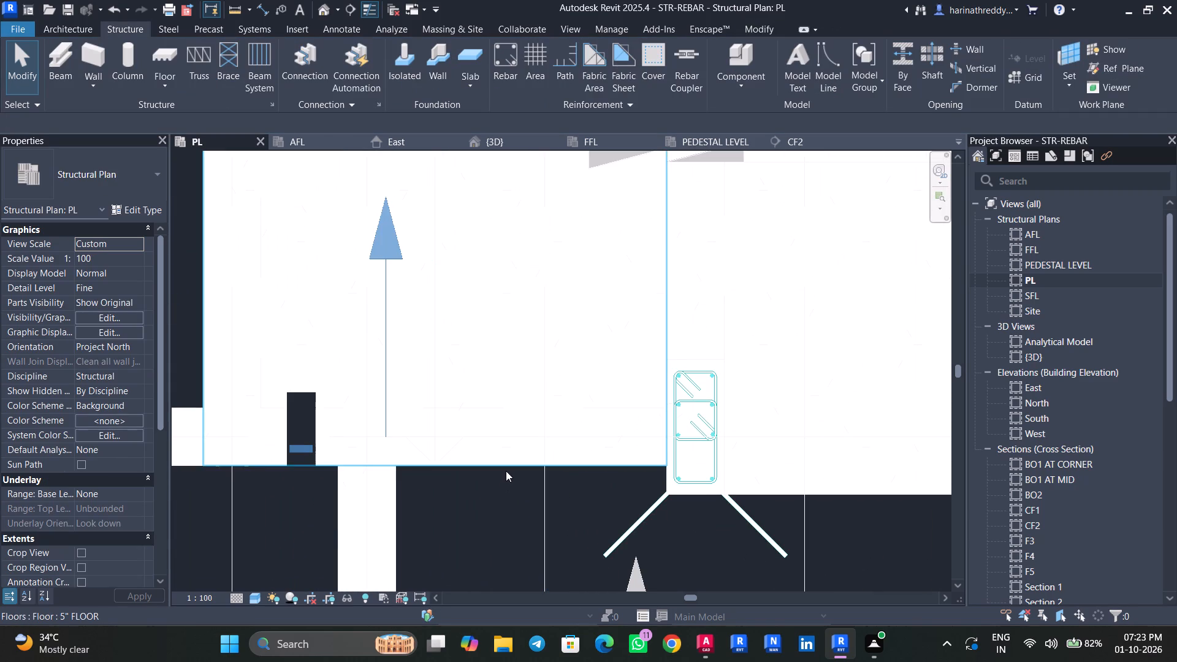
pyautogui.click(506, 471)
pyautogui.scroll(-5, 506, 471)
pyautogui.scroll(1, 506, 471)
pyautogui.scroll(-5, 506, 471)
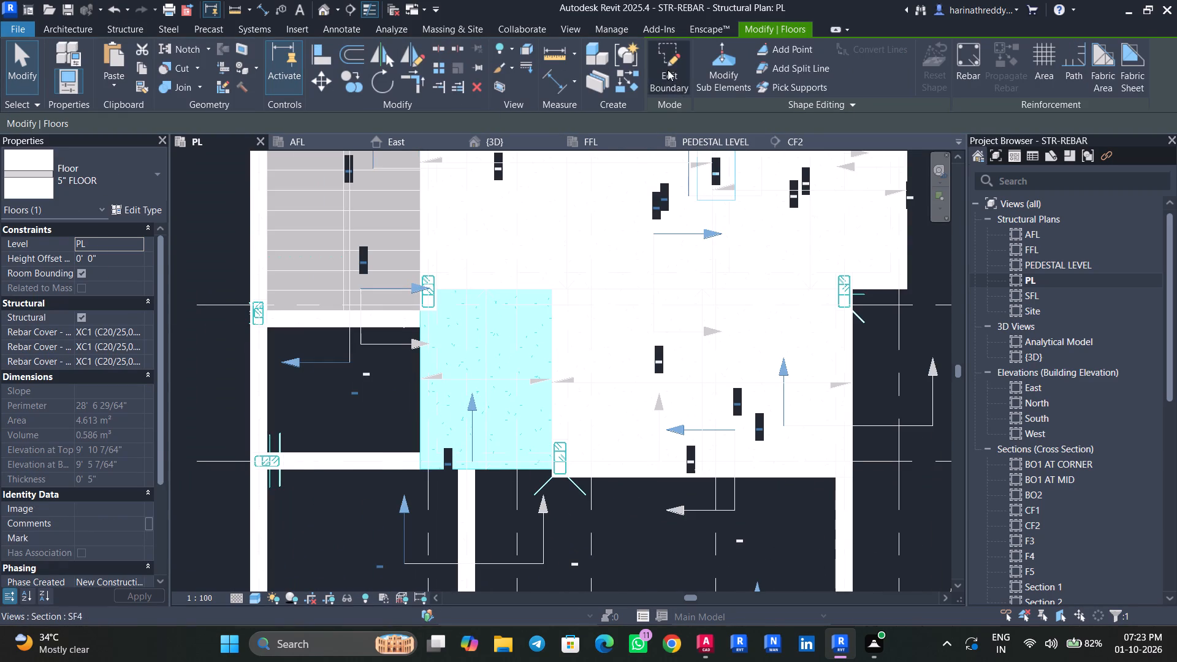
pyautogui.click(668, 70)
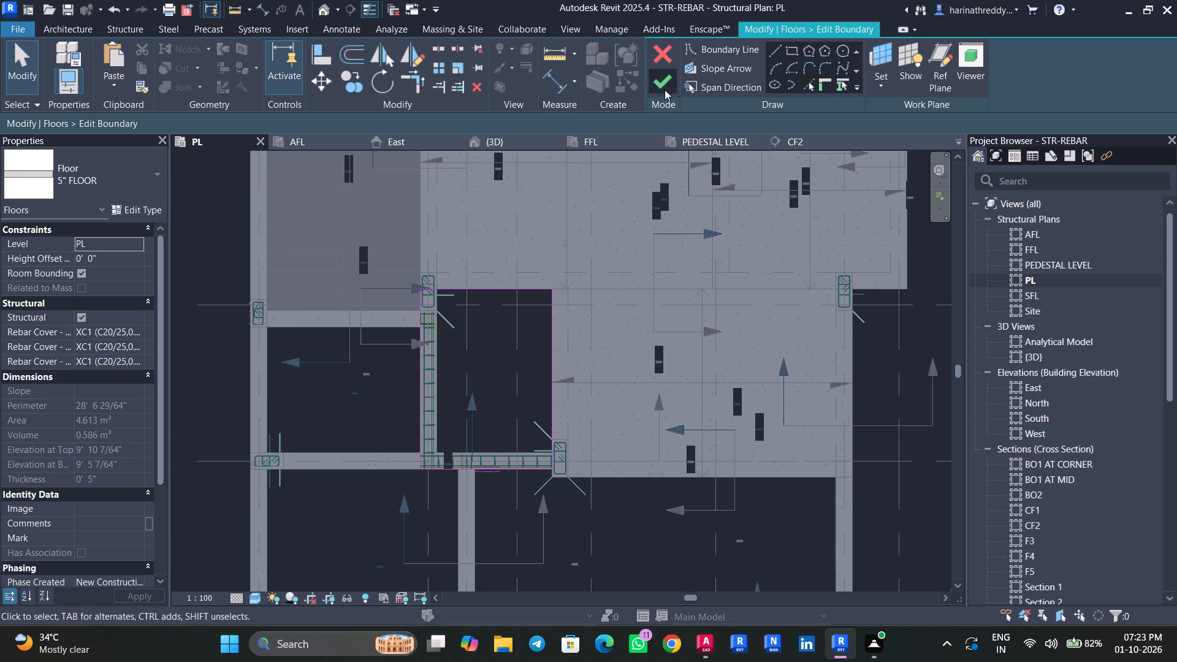
pyautogui.click(665, 89)
pyautogui.press('Escape')
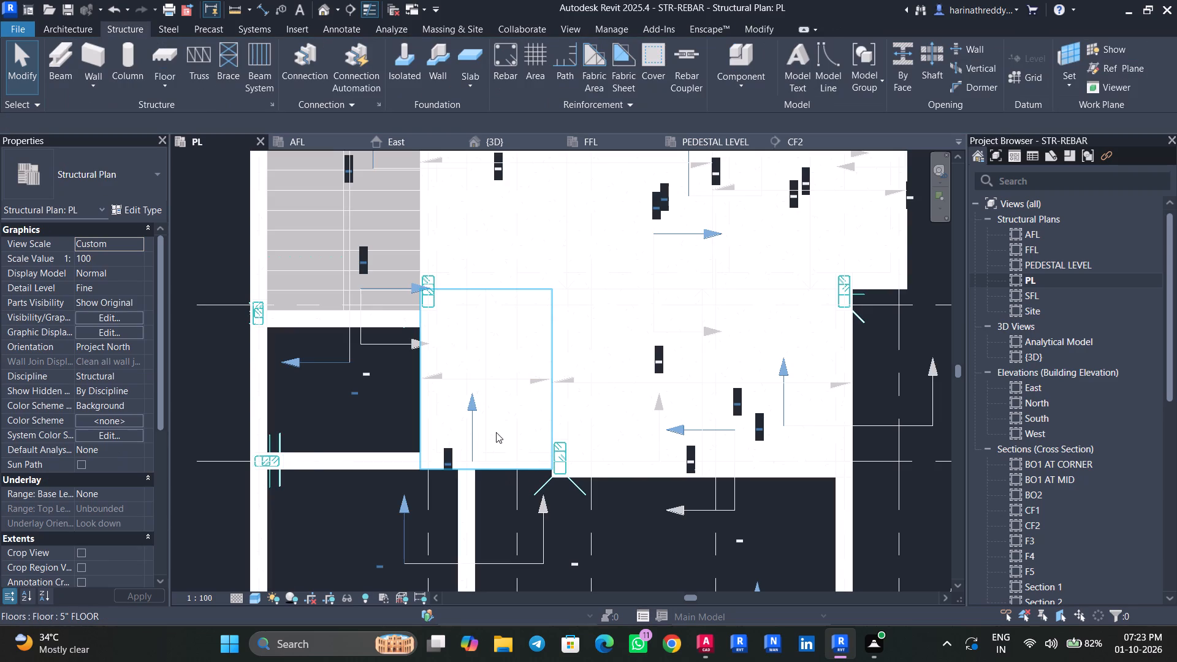
# Start a similar 5" FLOOR and sketch a rectangle about 7'-9" wide between grids 4 and 5, from the narrow floor's corner to the outer beam.
pyautogui.click(496, 432)
pyautogui.write('CS')
pyautogui.moveTo(335, 384); pyautogui.dragTo(360, 382, button='middle')
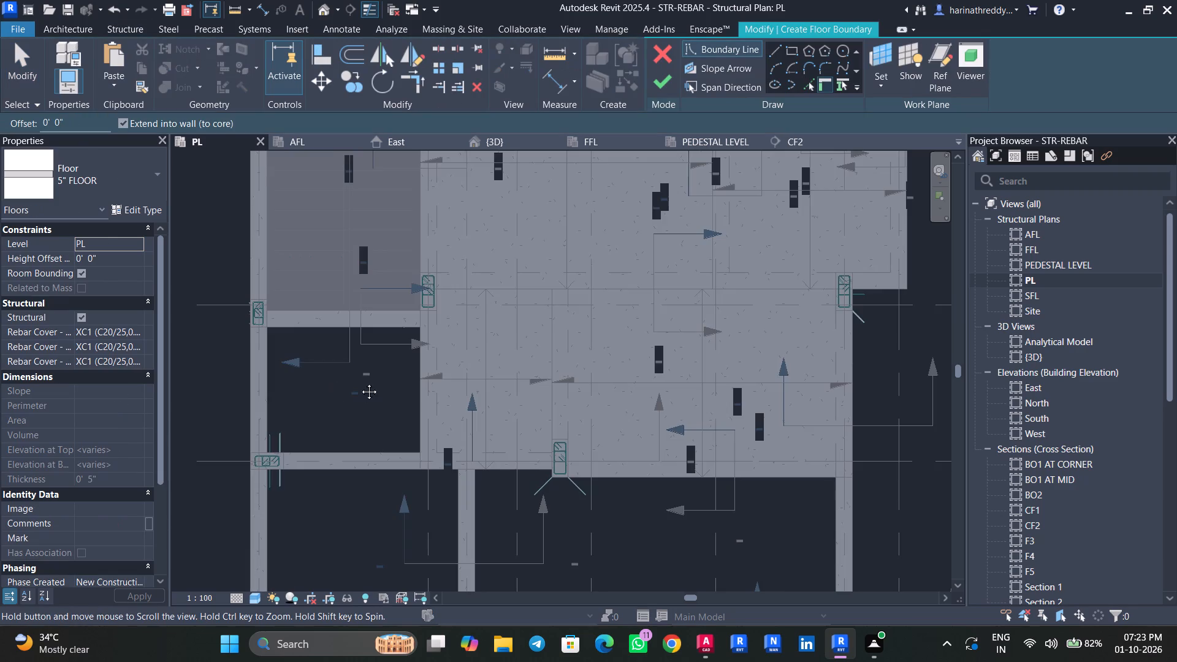
pyautogui.moveTo(360, 382); pyautogui.dragTo(501, 381, button='middle')
pyautogui.click(791, 53)
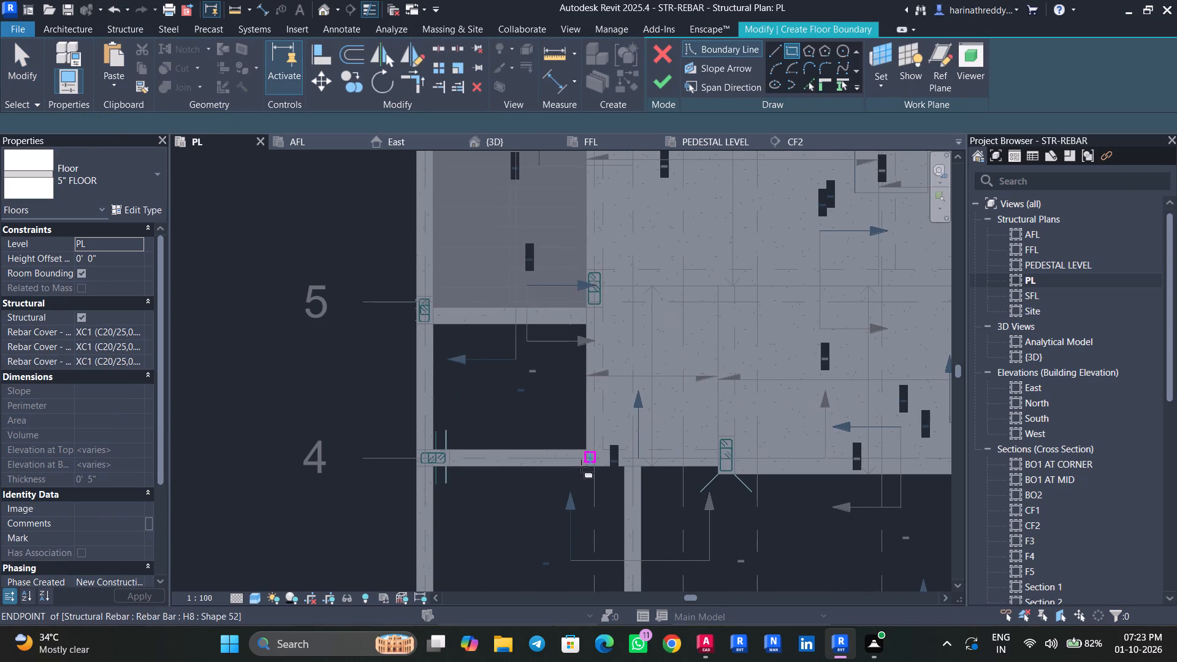
pyautogui.scroll(4, 580, 470)
pyautogui.click(593, 466)
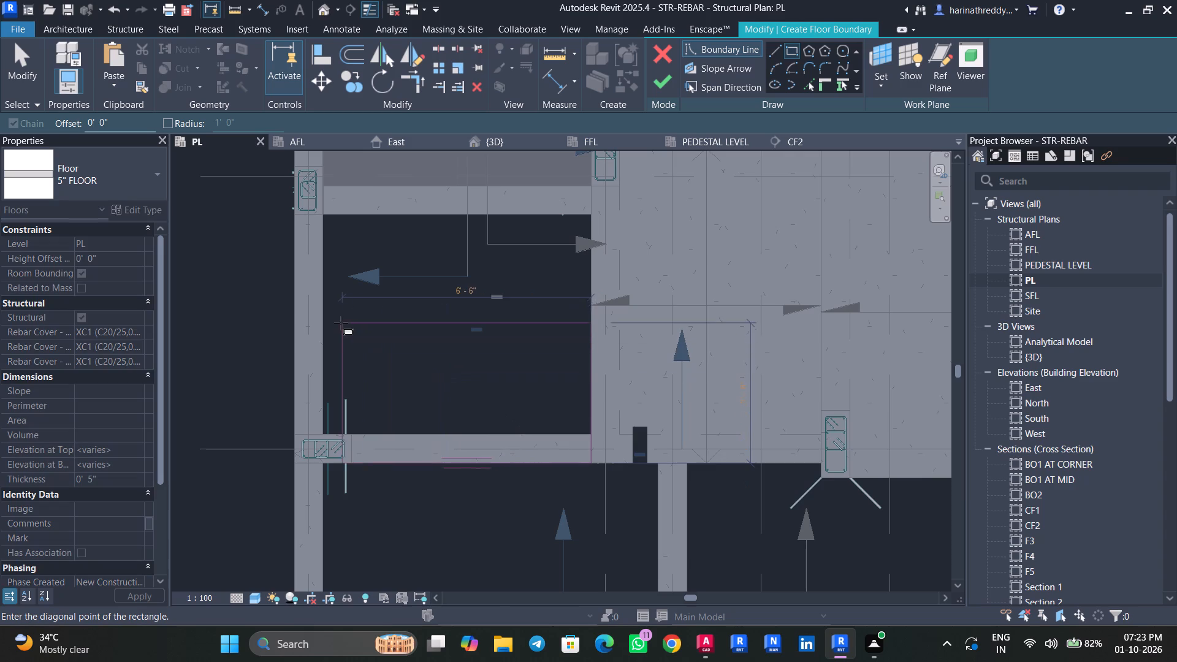
pyautogui.moveTo(349, 326); pyautogui.dragTo(557, 425, button='middle')
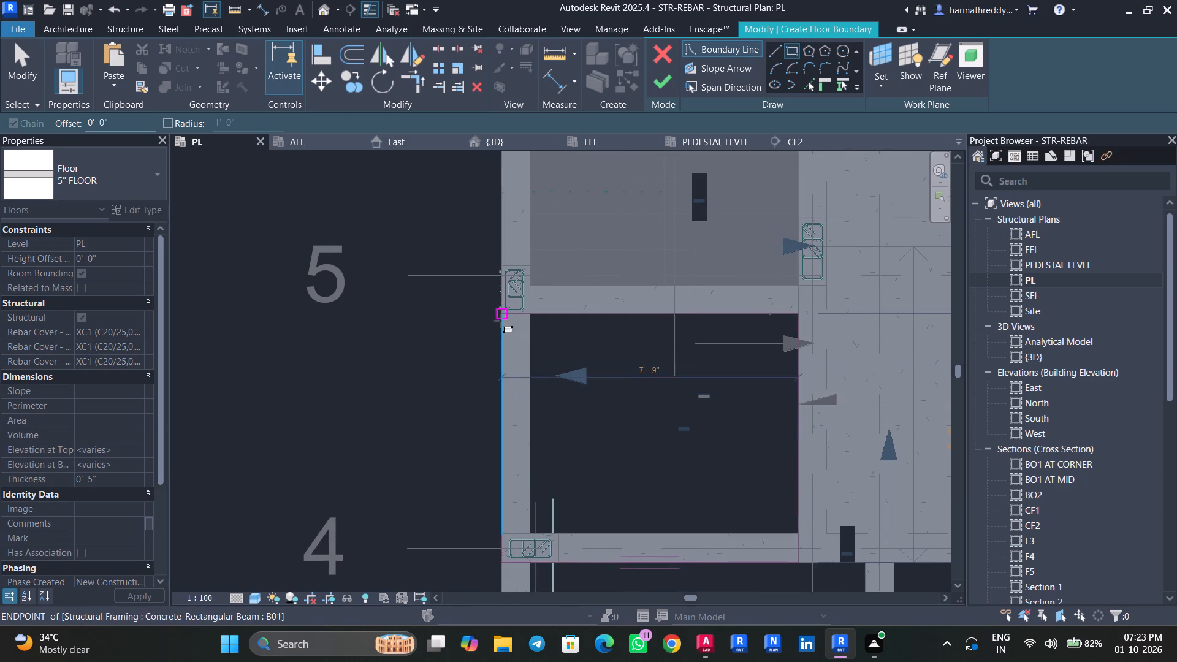
pyautogui.scroll(2, 503, 319)
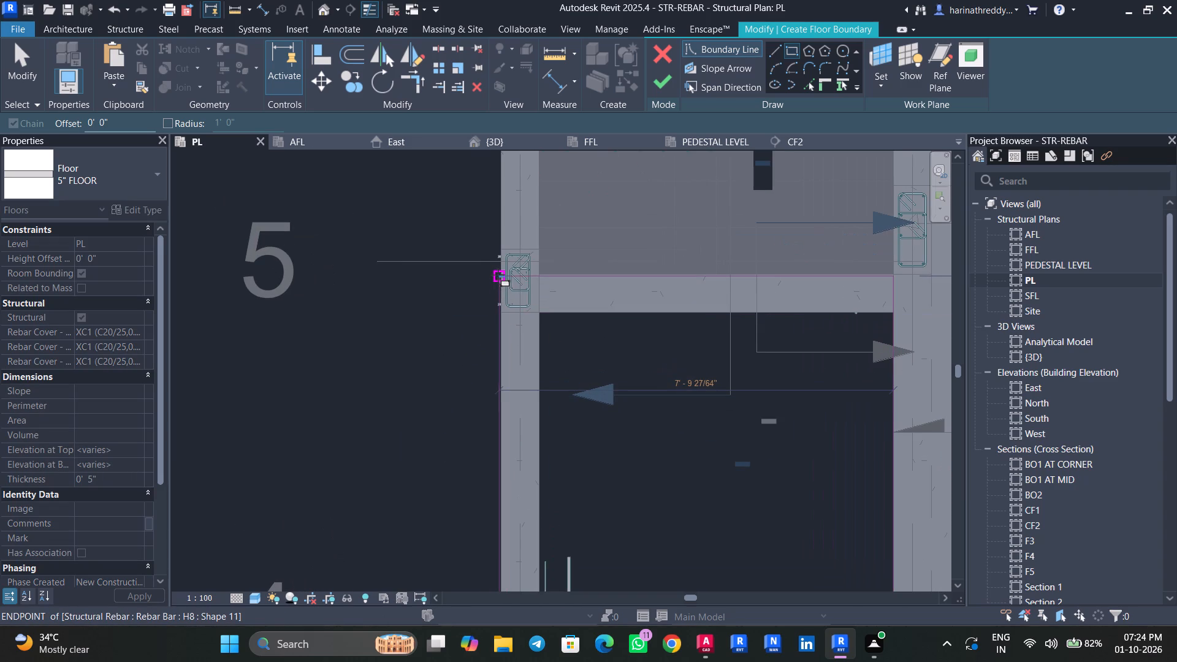
pyautogui.scroll(4, 498, 271)
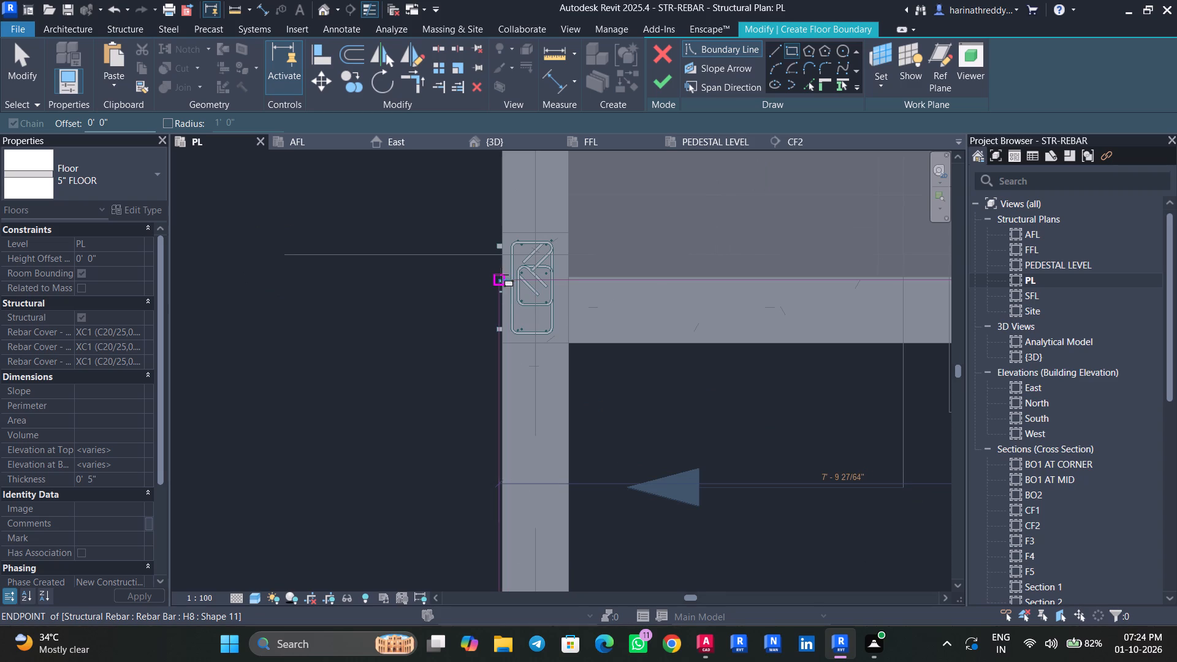
pyautogui.click(501, 275)
pyautogui.press('Escape')
pyautogui.press('Escape')
pyautogui.press('Escape')
# Align the sketch's outer line to beam B01's outer face and its grid 5 line to the stair edge, and finish the floor.
pyautogui.scroll(5, 499, 411)
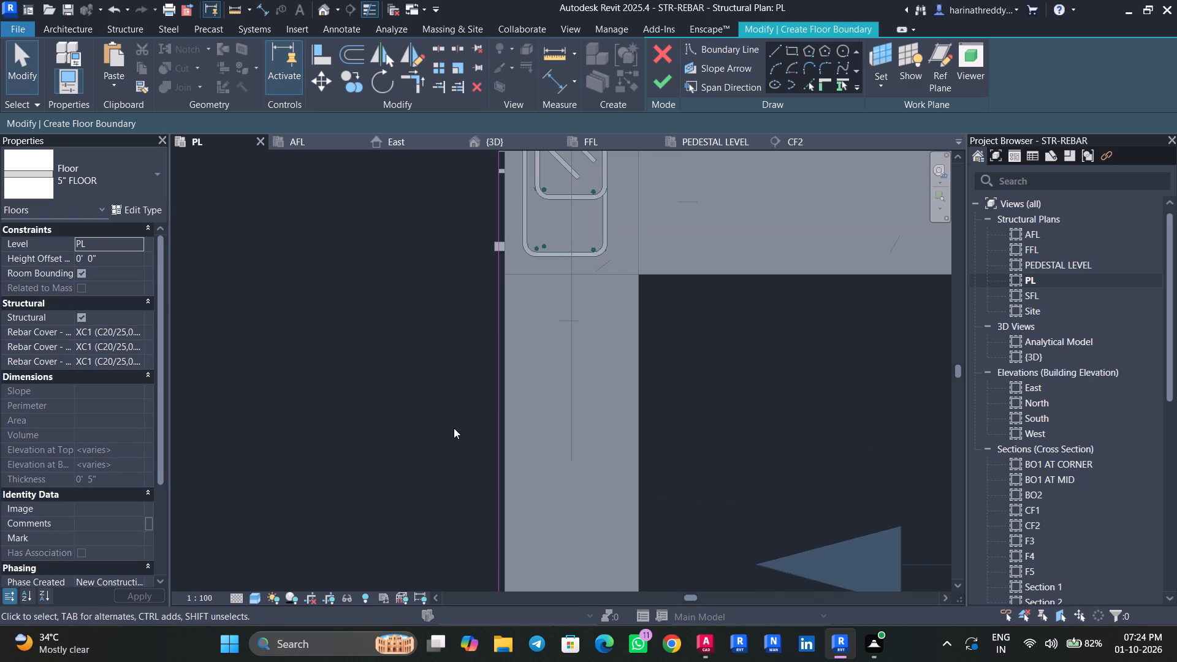
pyautogui.write('AL')
pyautogui.click(506, 421)
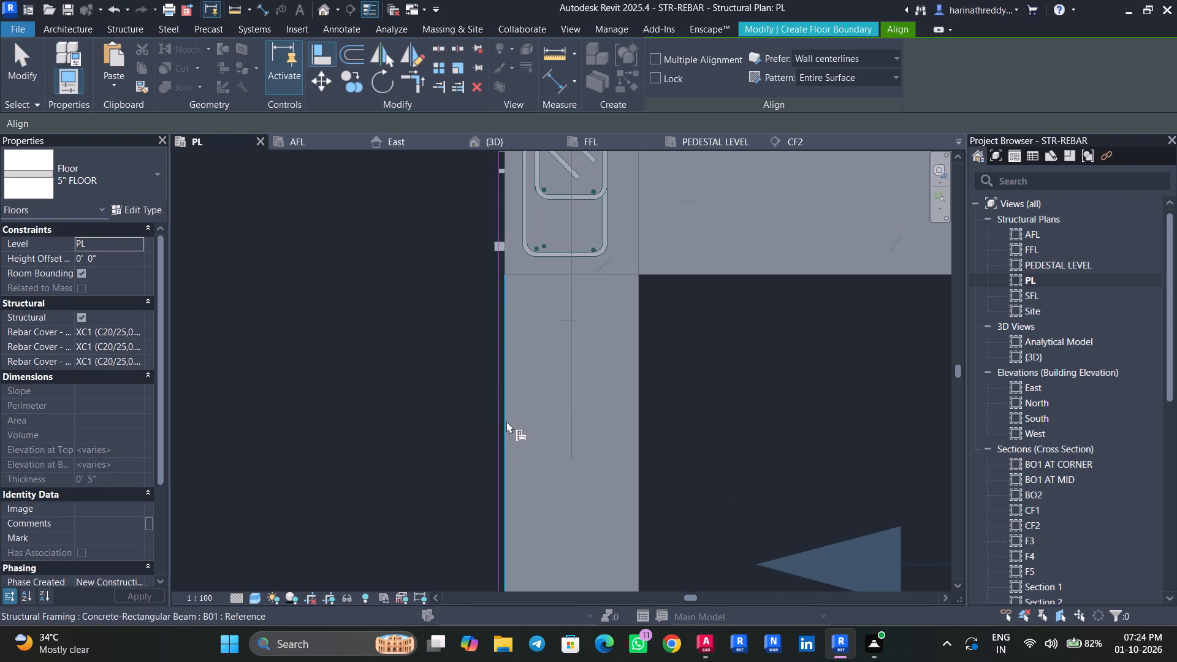
pyautogui.click(500, 427)
pyautogui.scroll(-4, 775, 351)
pyautogui.moveTo(777, 349); pyautogui.dragTo(631, 492, button='middle')
pyautogui.scroll(5, 704, 373)
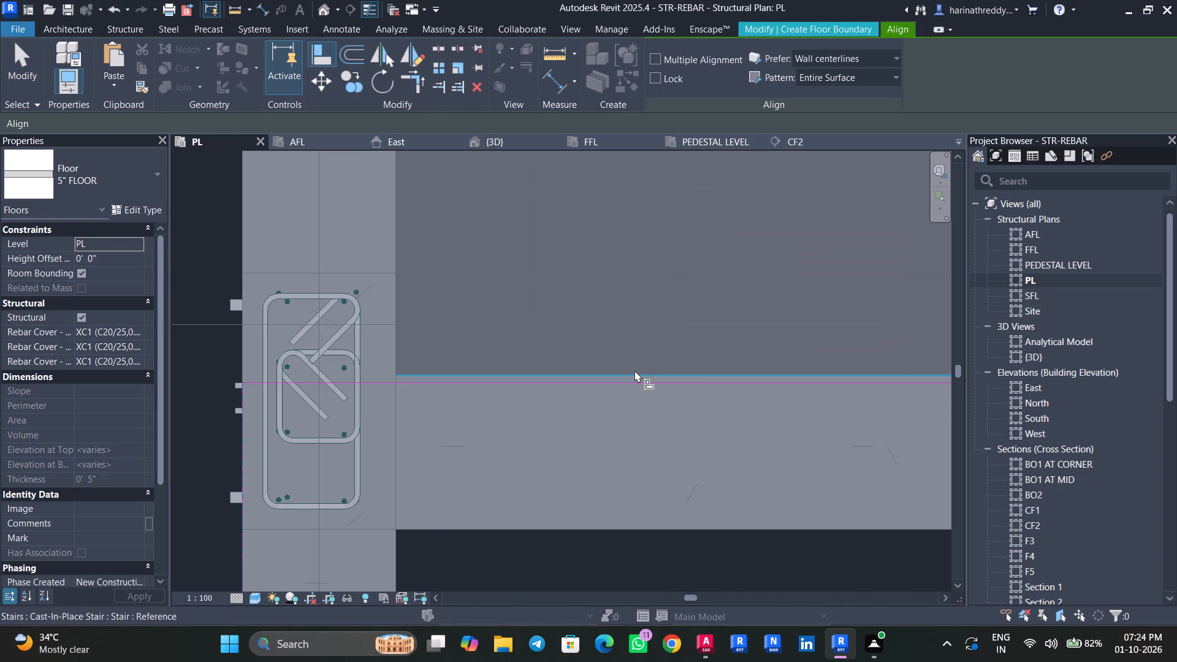
pyautogui.click(634, 370)
pyautogui.click(641, 384)
pyautogui.scroll(-10, 641, 384)
pyautogui.press('Escape')
pyautogui.press('Escape')
pyautogui.scroll(-5, 734, 464)
pyautogui.moveTo(733, 468); pyautogui.dragTo(652, 243, button='middle')
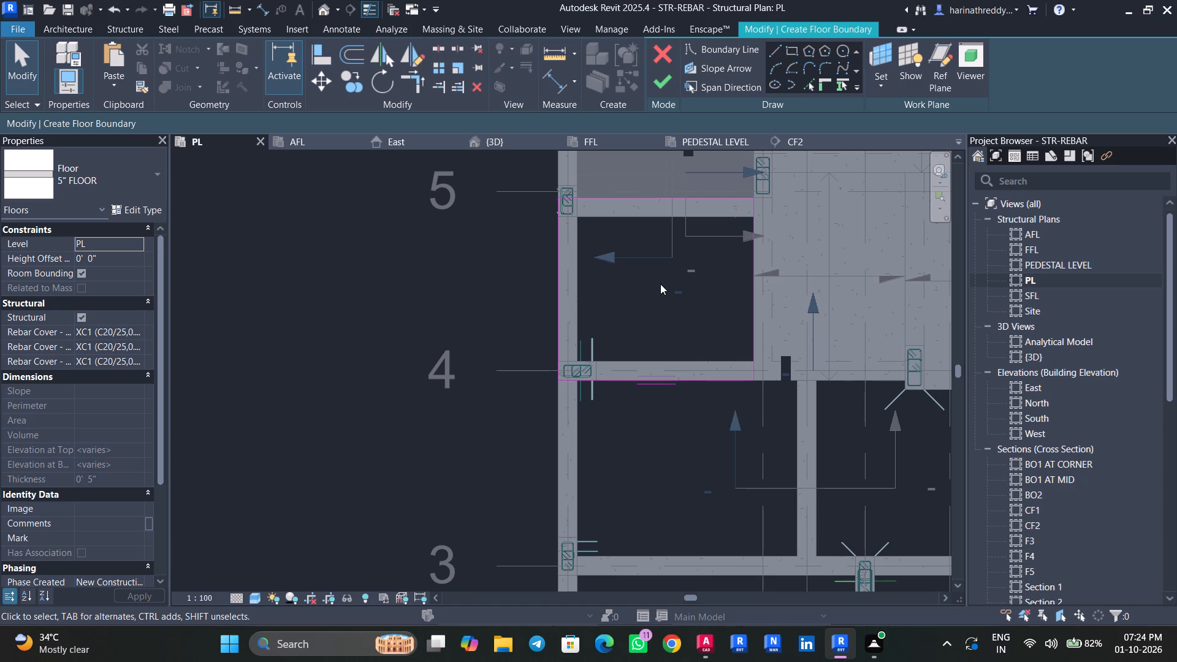
pyautogui.click(663, 78)
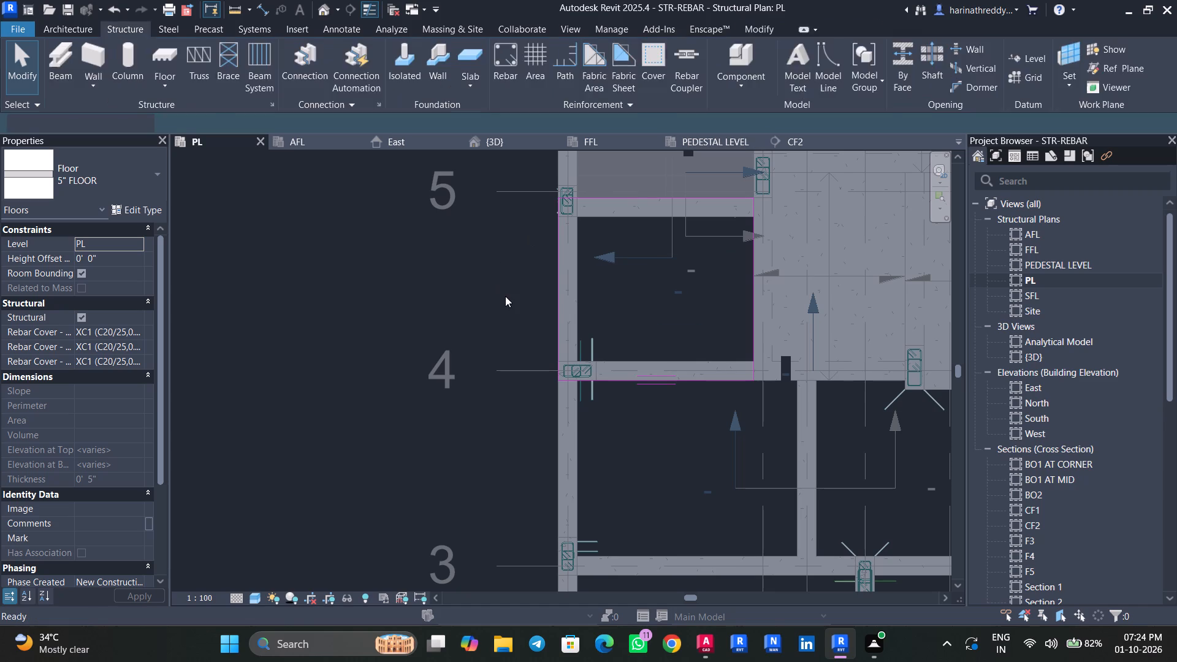
pyautogui.click(1165, 547)
pyautogui.moveTo(695, 436); pyautogui.dragTo(686, 424, button='middle')
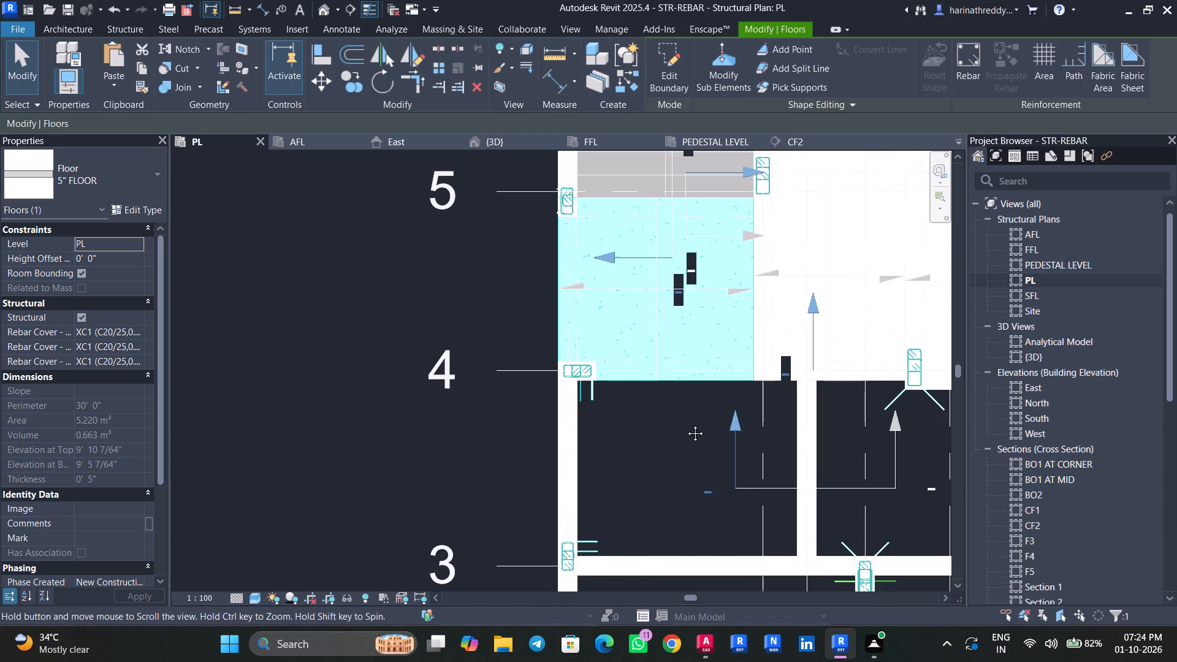
pyautogui.moveTo(686, 424); pyautogui.dragTo(620, 371, button='middle')
pyautogui.press('Escape')
pyautogui.press('Escape')
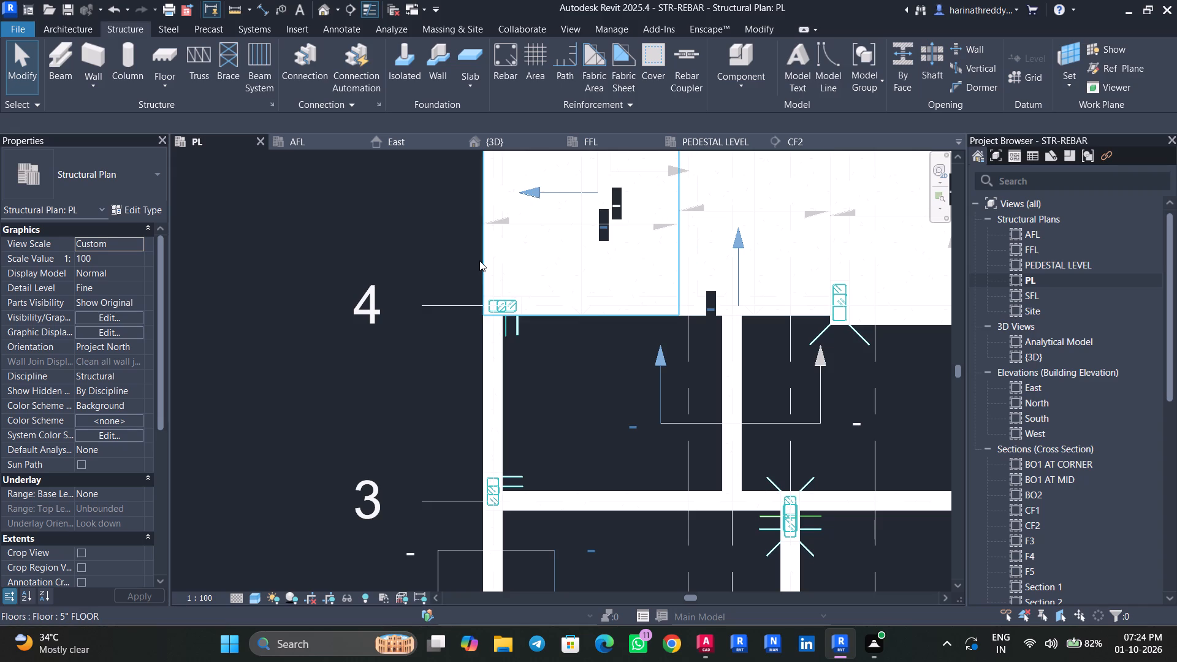
# Create a similar 5" FLOOR as a rectangle about 7'-9" deep between grids 4 and 3, from the previous slab's outer corner to grid C.
pyautogui.click(479, 261)
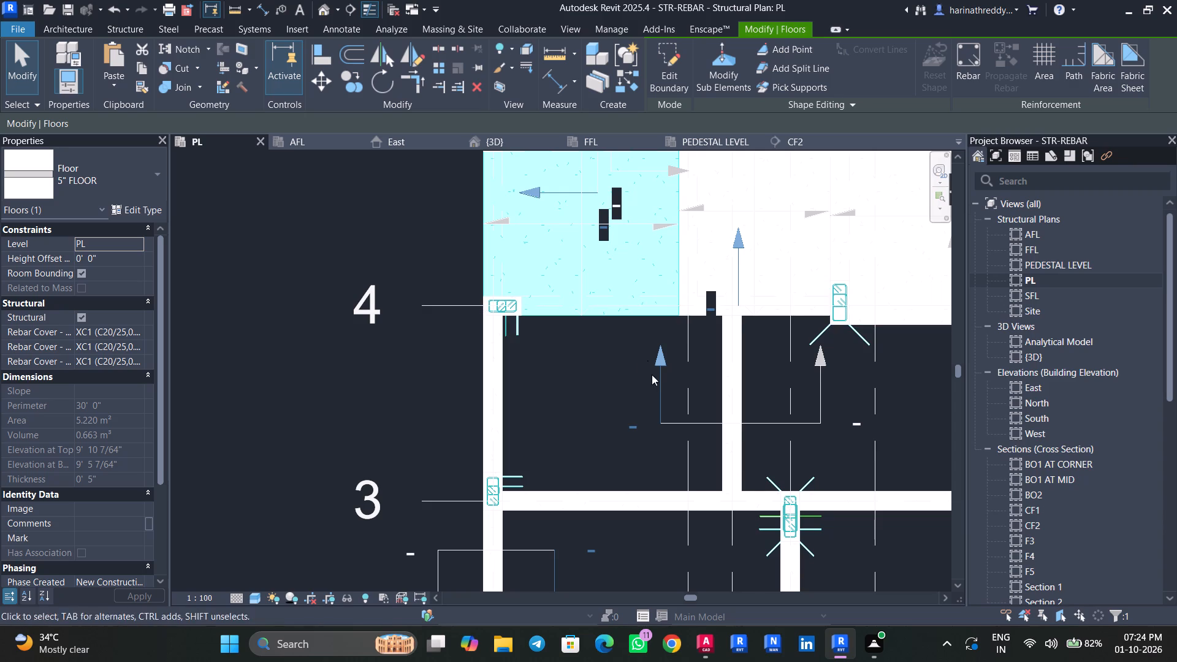
pyautogui.moveTo(646, 370); pyautogui.dragTo(628, 344, button='middle')
pyautogui.write('CS')
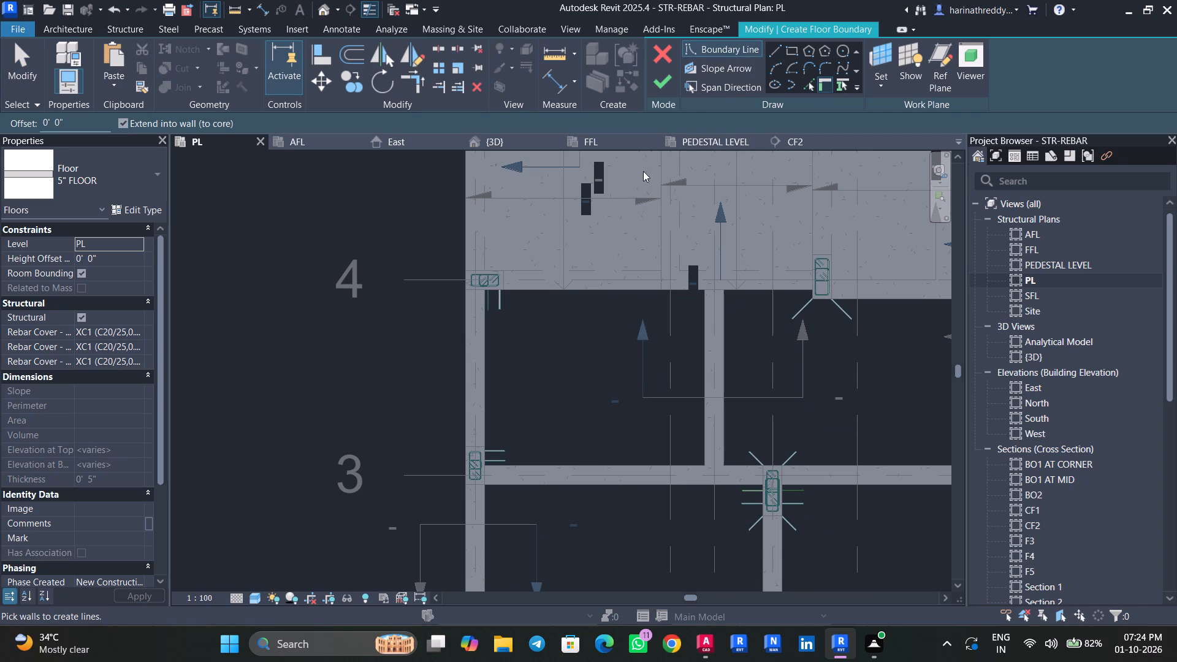
pyautogui.click(793, 54)
pyautogui.scroll(8, 465, 295)
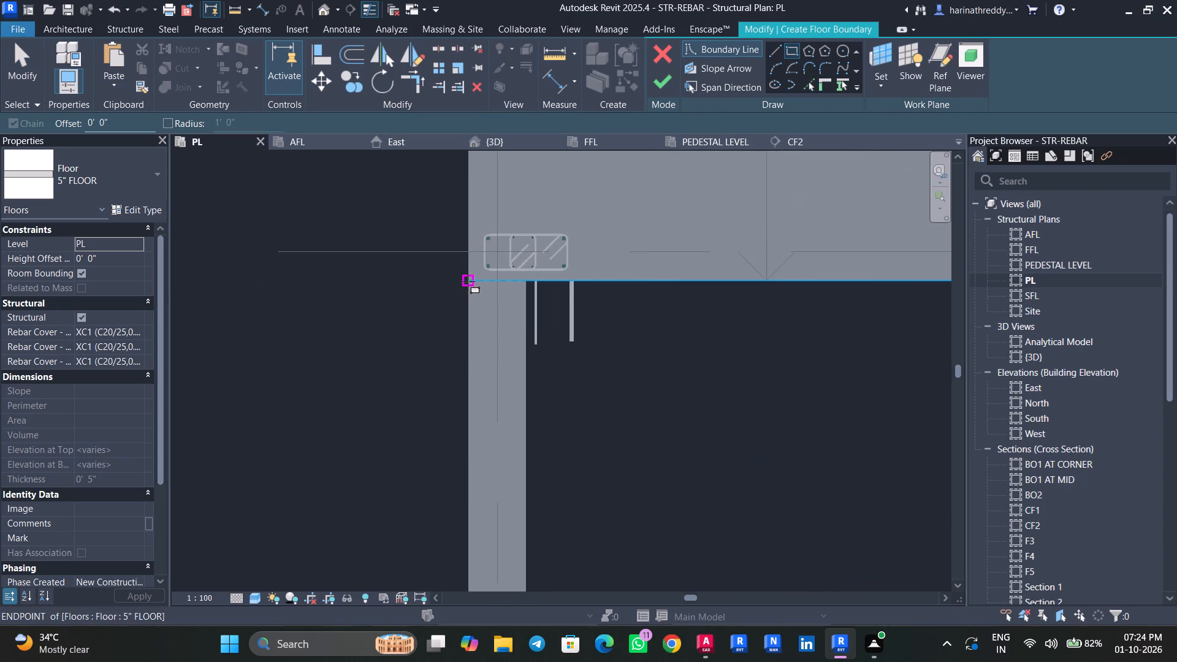
pyautogui.click(468, 281)
pyautogui.moveTo(653, 458); pyautogui.dragTo(471, 254, button='middle')
pyautogui.scroll(-2, 528, 333)
pyautogui.scroll(1, 529, 333)
pyautogui.scroll(-6, 529, 333)
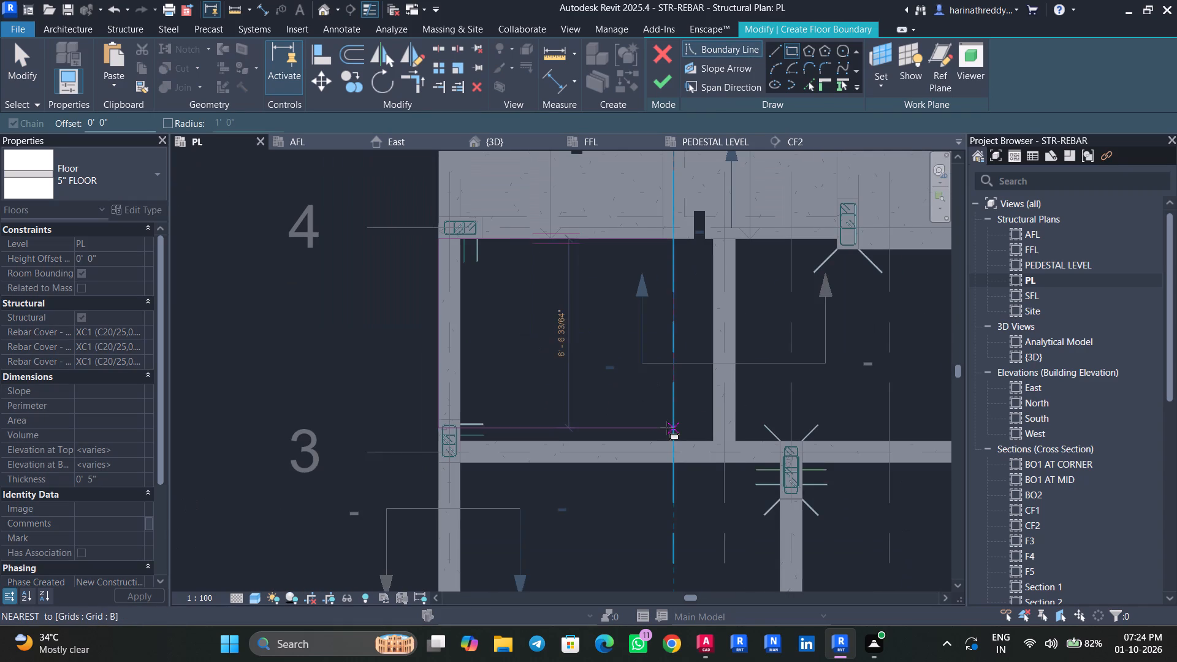
pyautogui.scroll(3, 722, 470)
pyautogui.click(724, 463)
pyautogui.scroll(-5, 724, 463)
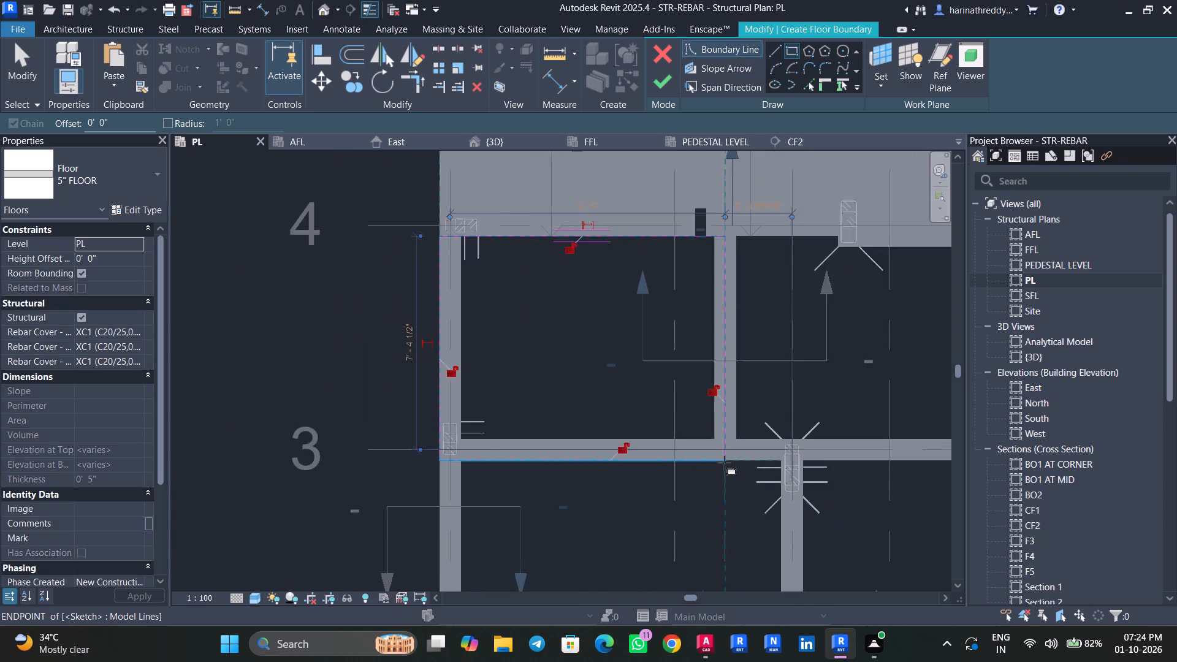
pyautogui.scroll(-3, 724, 463)
pyautogui.moveTo(794, 417); pyautogui.dragTo(650, 406, button='middle')
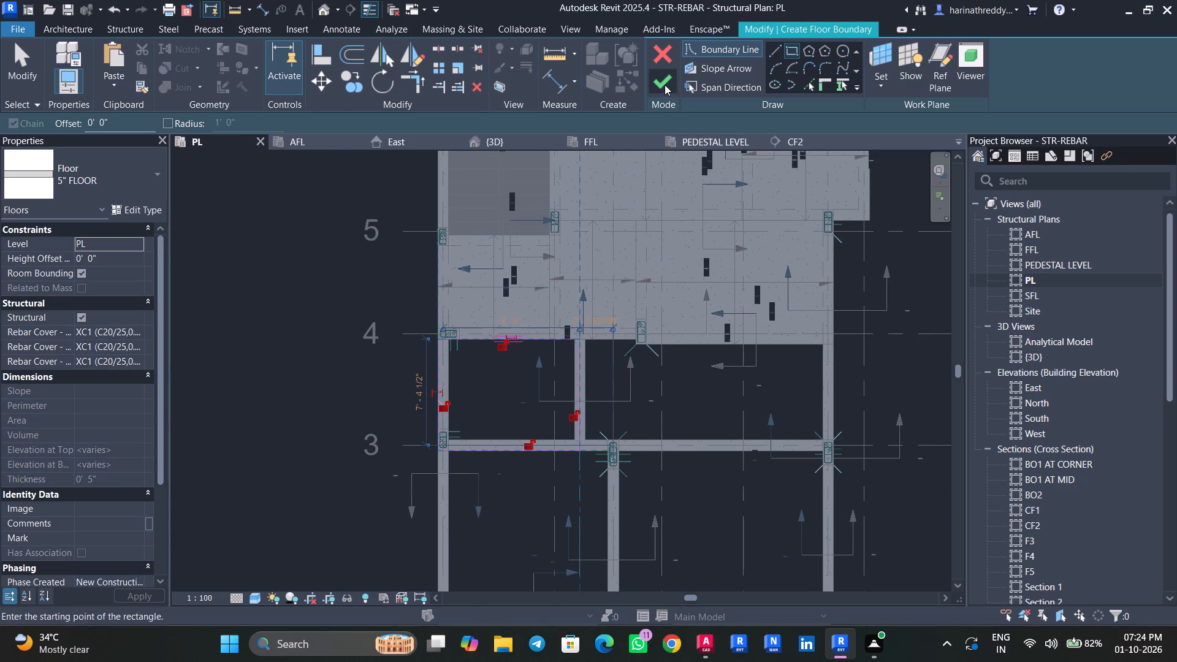
pyautogui.click(663, 83)
pyautogui.press('Escape')
pyautogui.press('Escape')
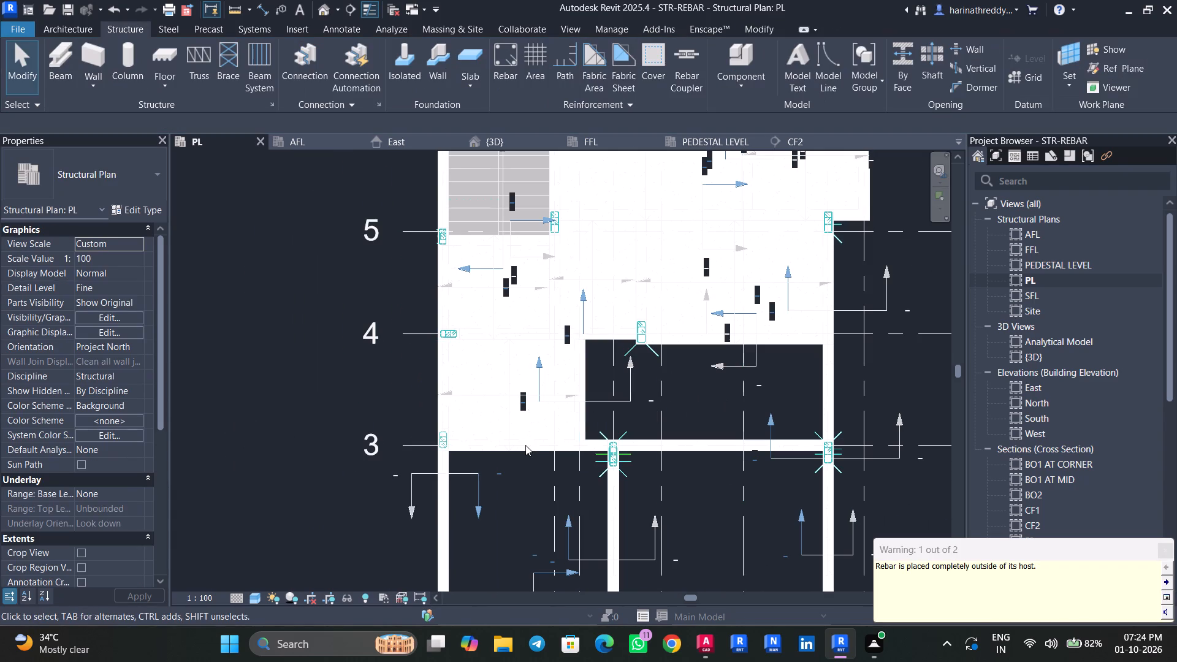
# Edit the new floor's boundary between grids 3 and 4, moving its grid C line onto the beam's far face, and finish the sketch.
pyautogui.click(561, 421)
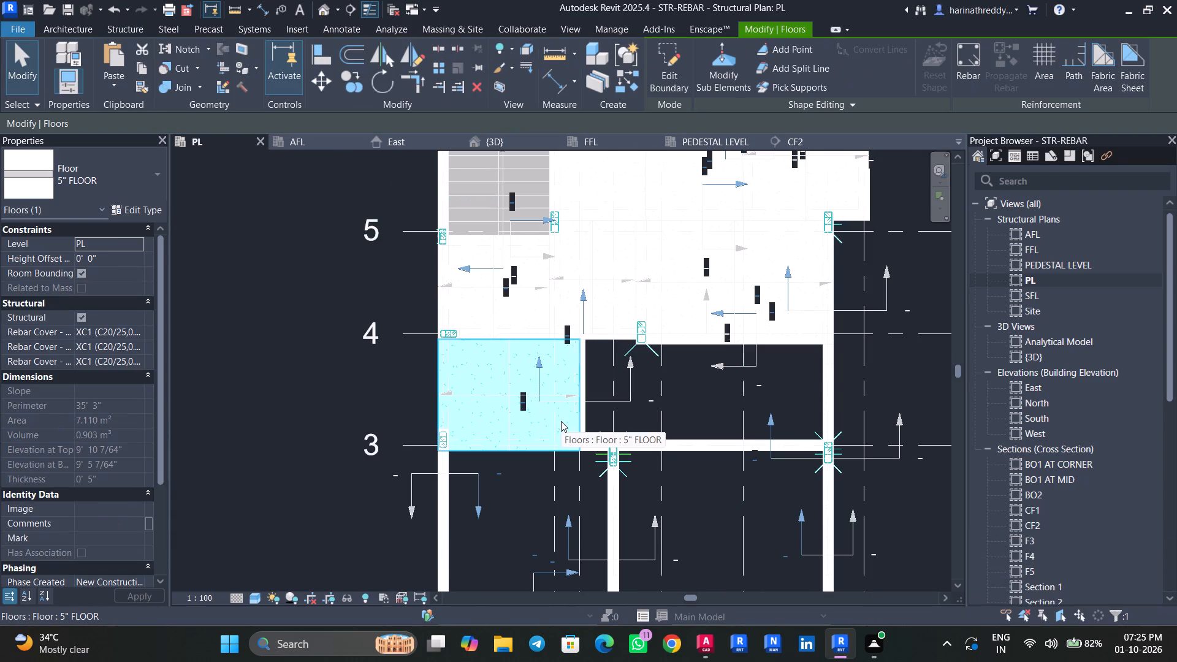
pyautogui.scroll(4, 587, 391)
pyautogui.click(663, 65)
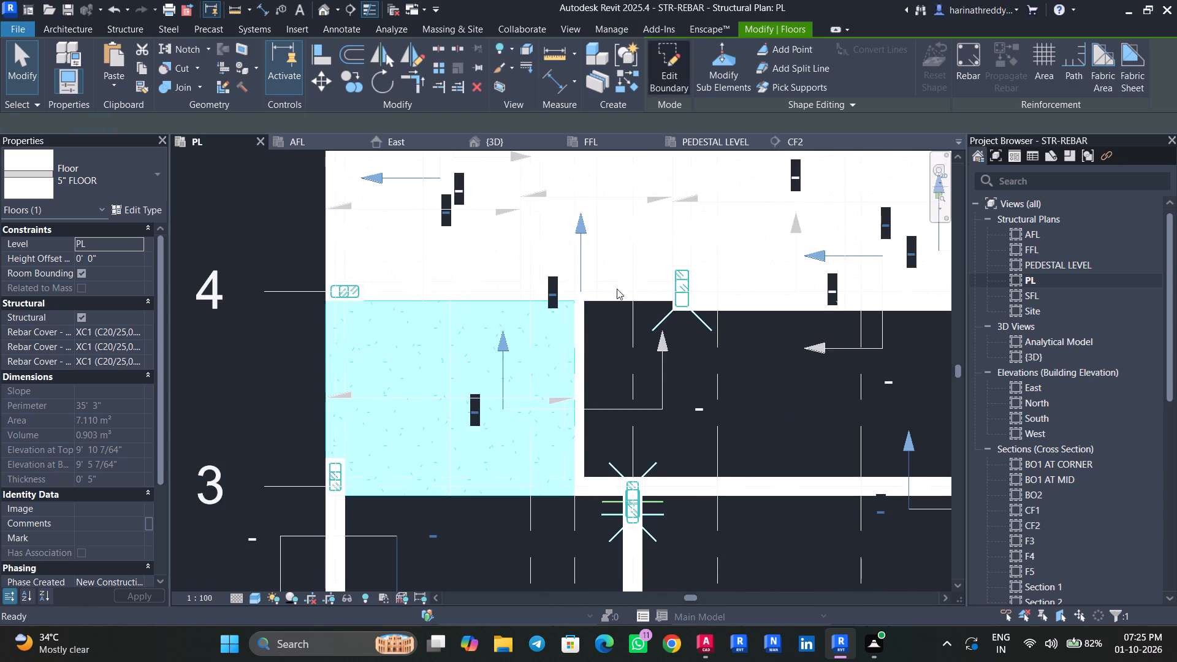
pyautogui.scroll(6, 572, 381)
pyautogui.click(579, 378)
pyautogui.moveTo(577, 376); pyautogui.dragTo(598, 378)
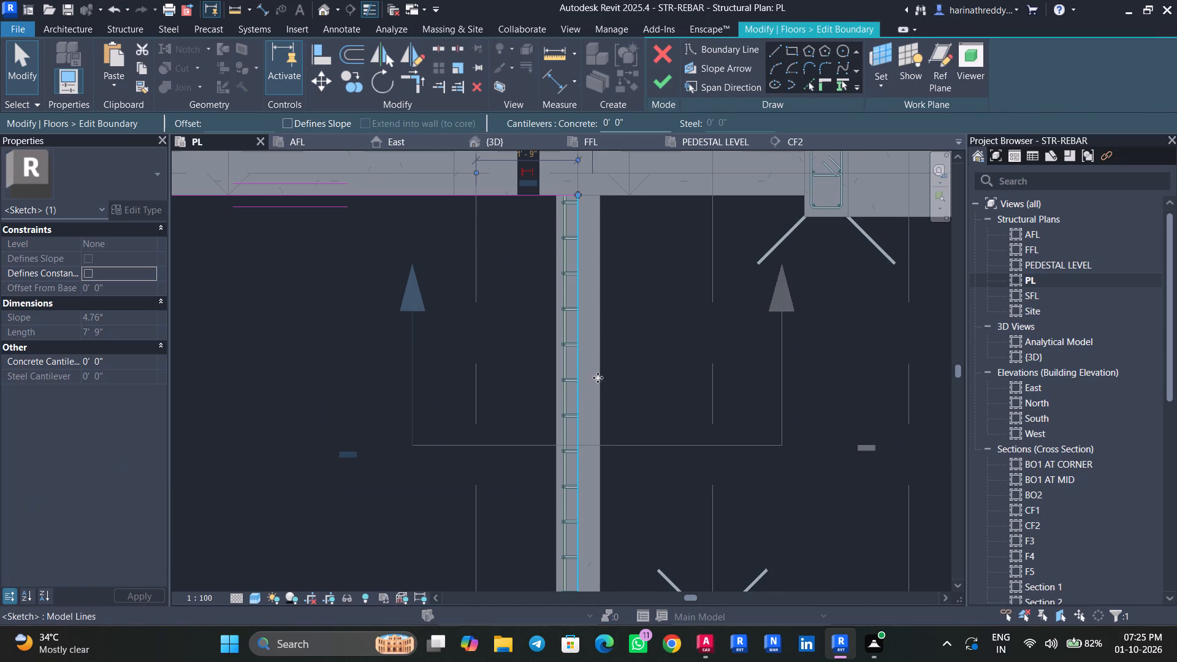
pyautogui.moveTo(598, 378); pyautogui.dragTo(601, 378)
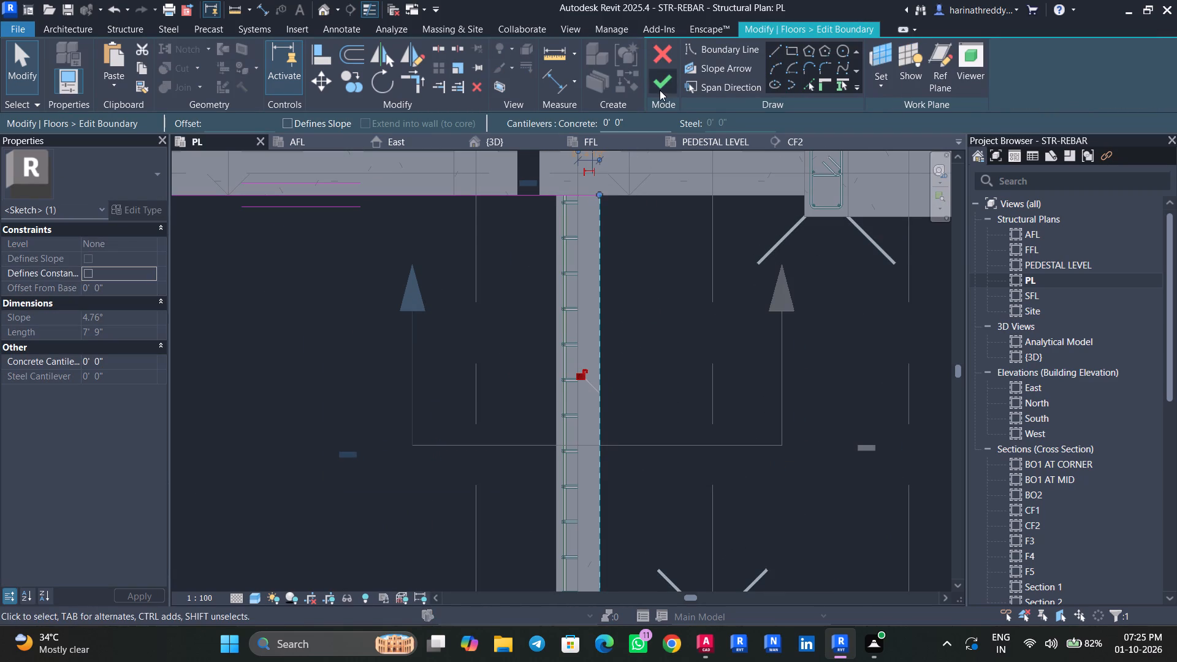
pyautogui.click(660, 90)
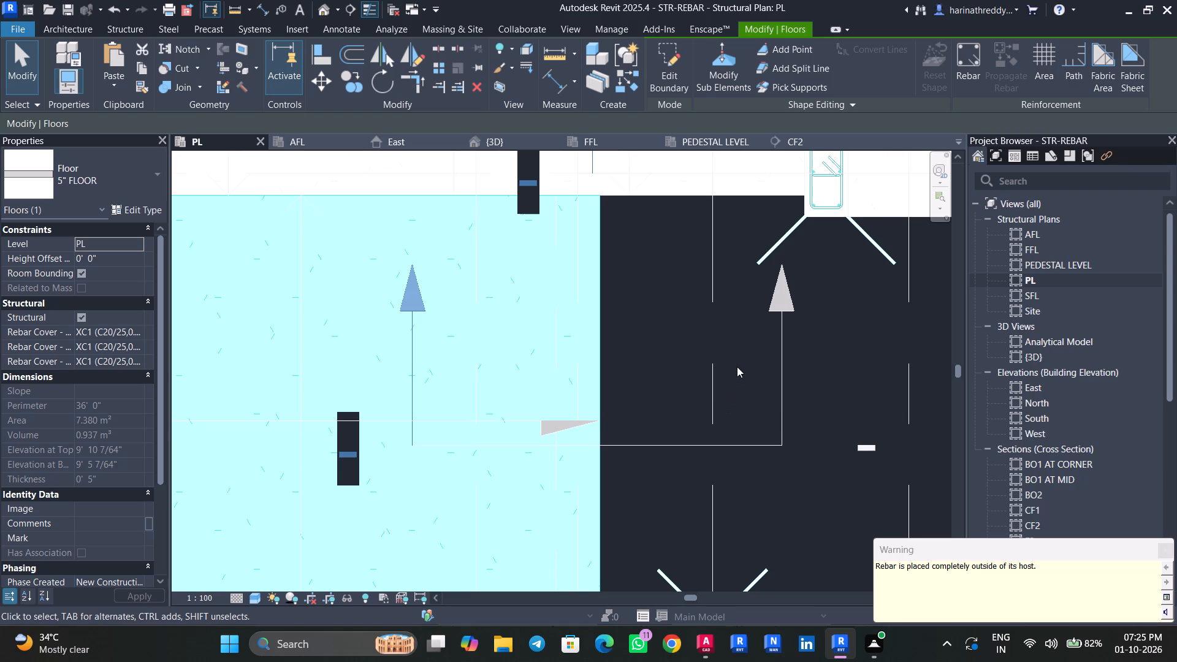
# Start a similar 5" FLOOR for the adjoining bay, picking boundary lines along beam B03's face, the upper slab's edge and the previous slab's edge.
pyautogui.scroll(-9, 669, 362)
pyautogui.moveTo(668, 362); pyautogui.dragTo(638, 316, button='middle')
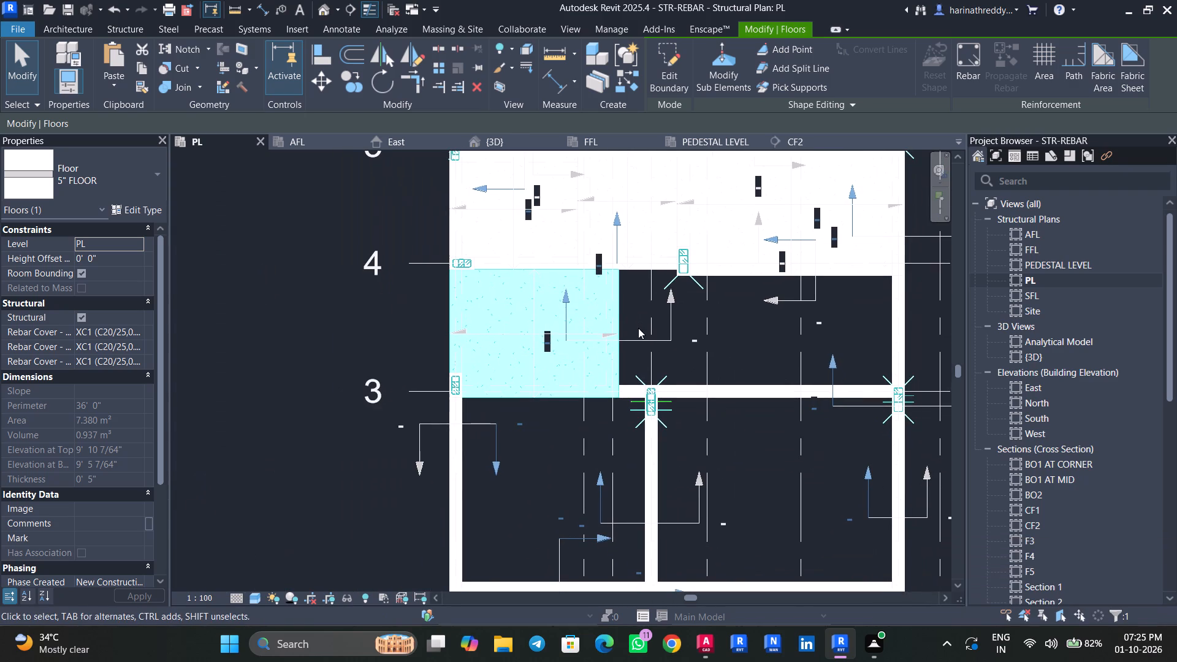
pyautogui.write('CS')
pyautogui.scroll(4, 706, 342)
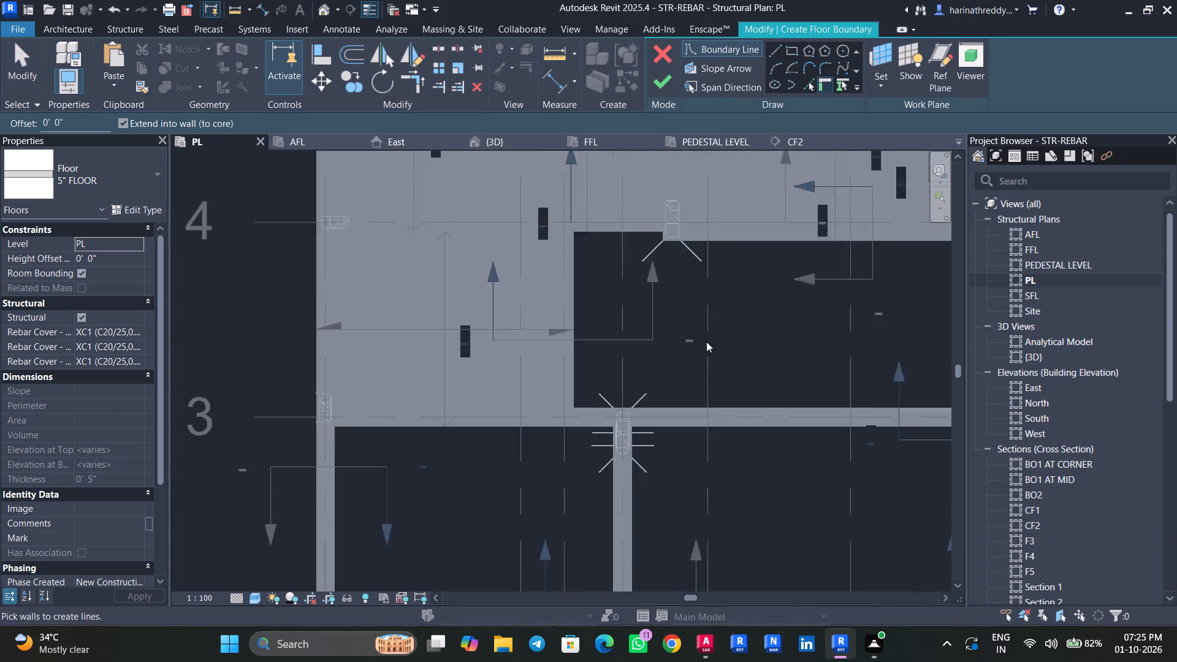
pyautogui.click(810, 86)
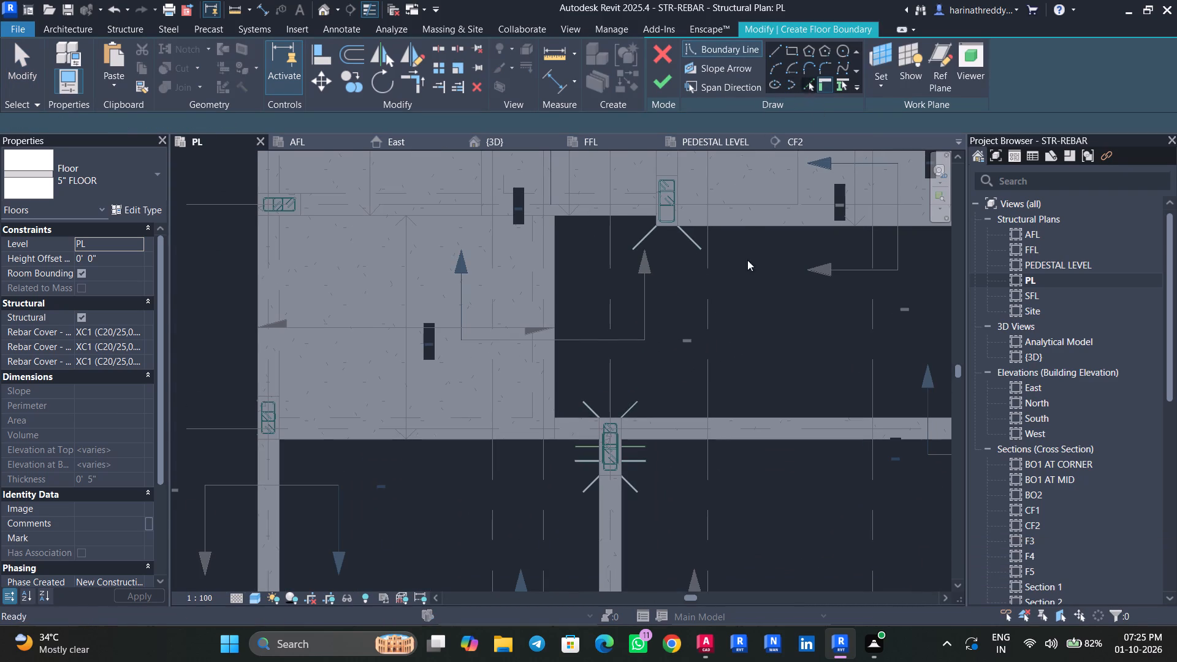
pyautogui.scroll(3, 725, 229)
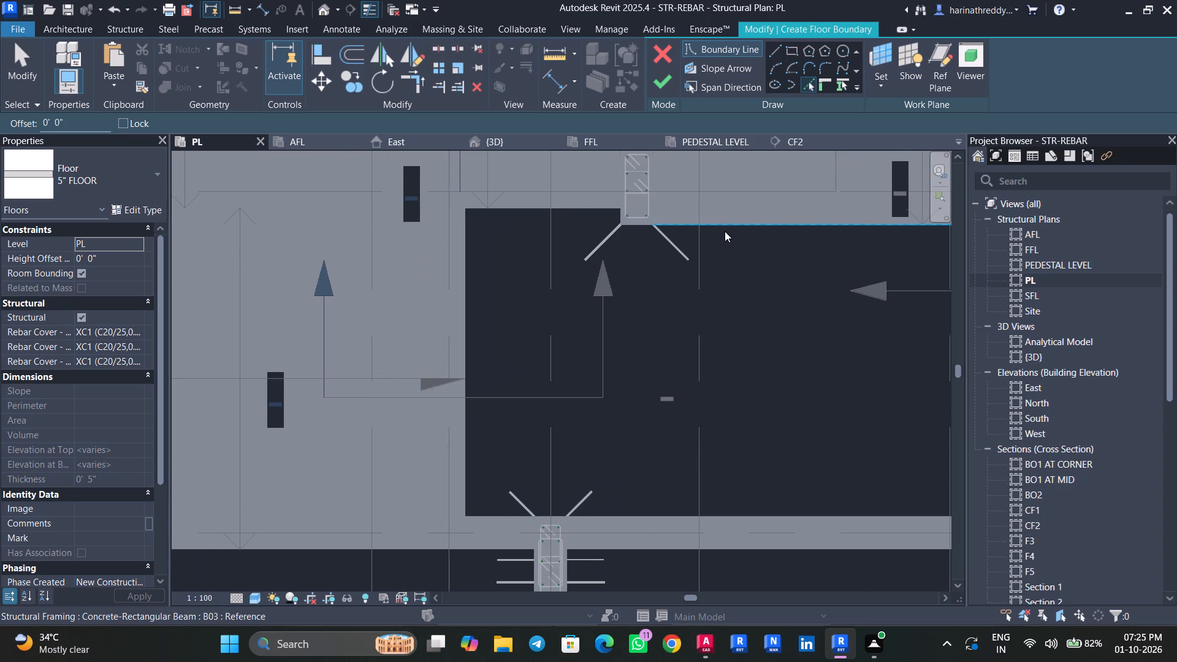
pyautogui.click(725, 231)
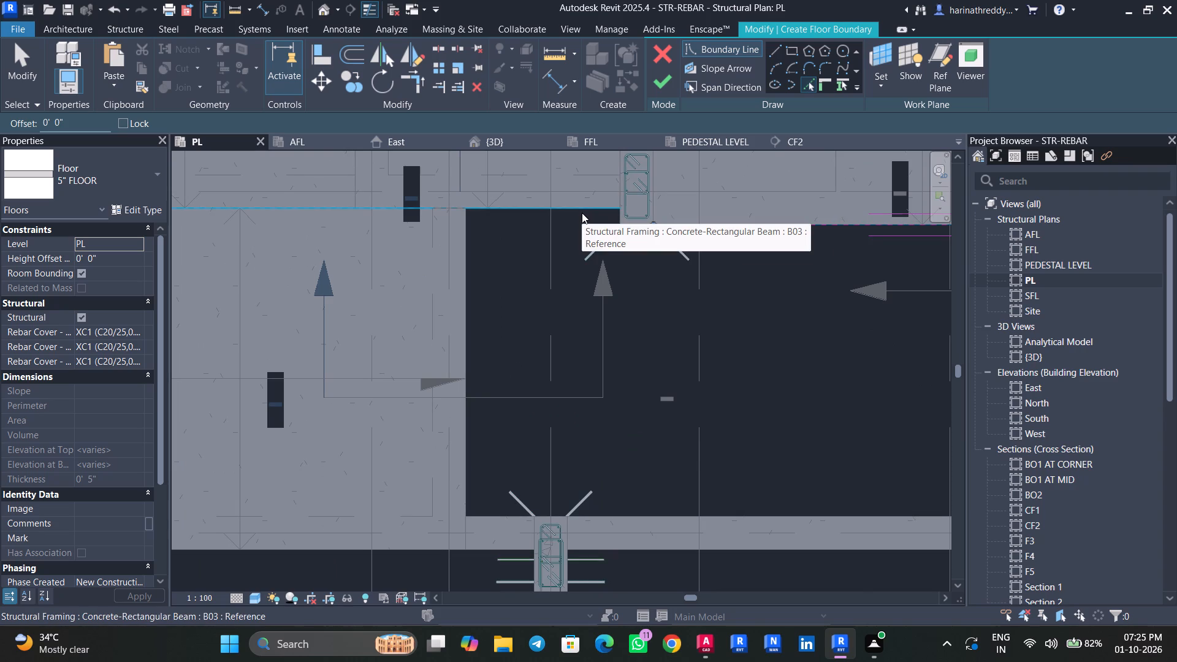
pyautogui.press('Tab')
pyautogui.press('Tab')
pyautogui.press('Tab')
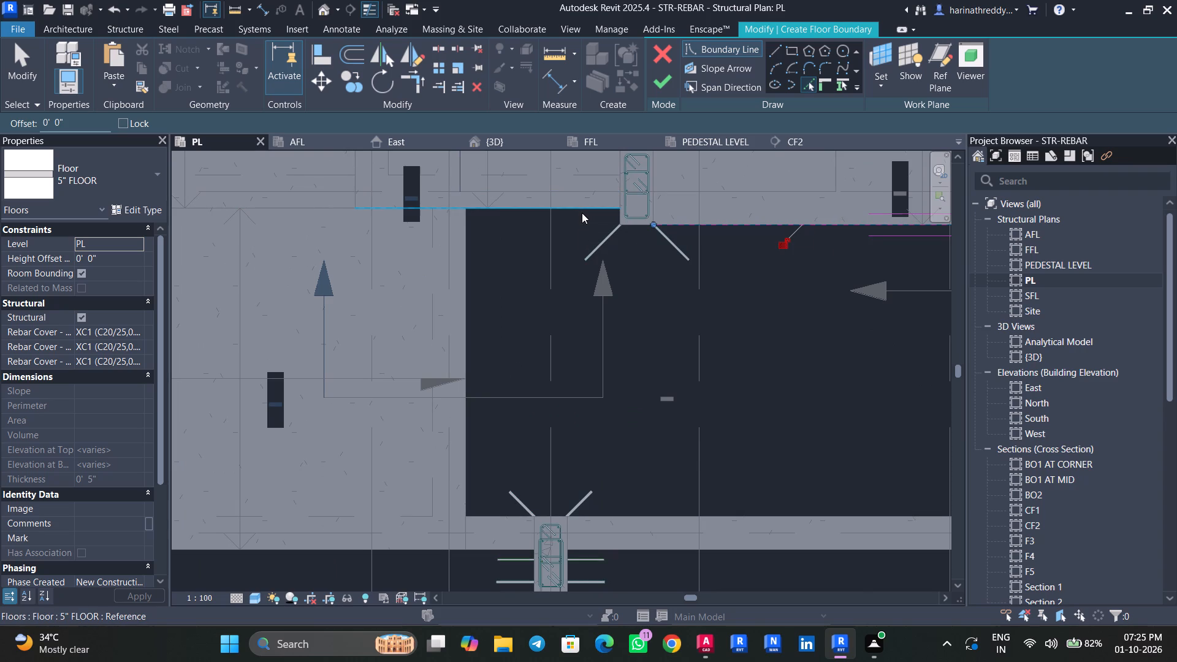
pyautogui.click(582, 213)
pyautogui.click(468, 306)
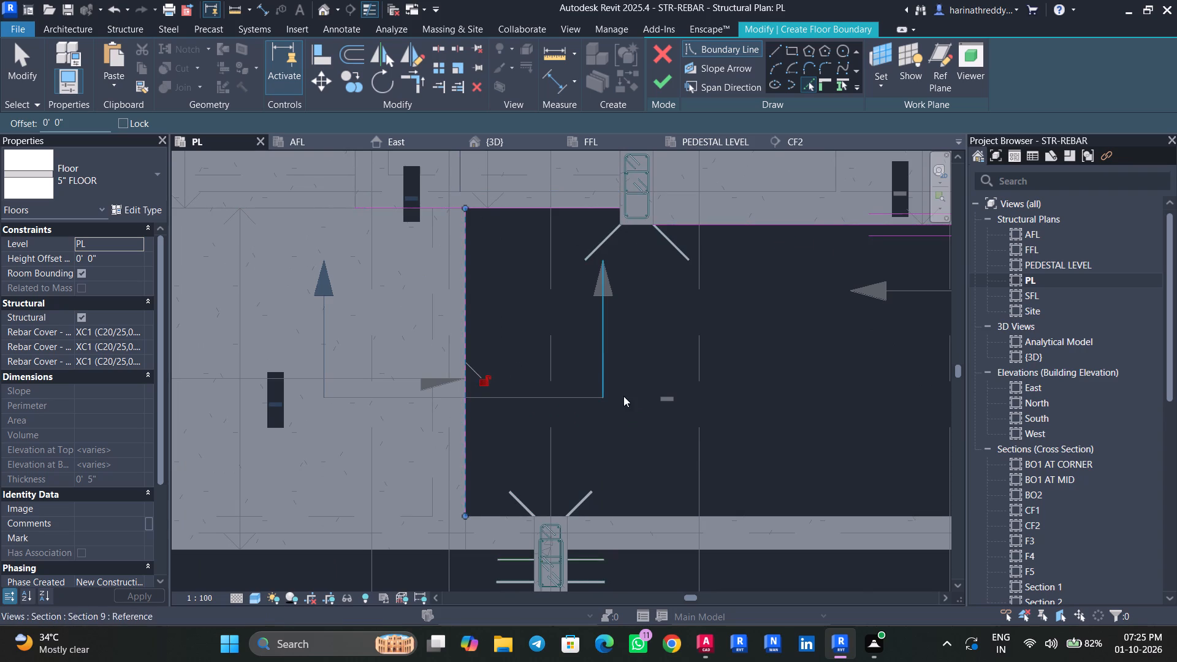
pyautogui.moveTo(623, 396); pyautogui.dragTo(545, 297, button='middle')
pyautogui.press('Escape')
pyautogui.press('Escape')
# Extend the boundary line along the previous slab's edge to beam B04's outer face, and pick lines along B04's and the outer perpendicular beam's outer faces.
pyautogui.click(387, 414)
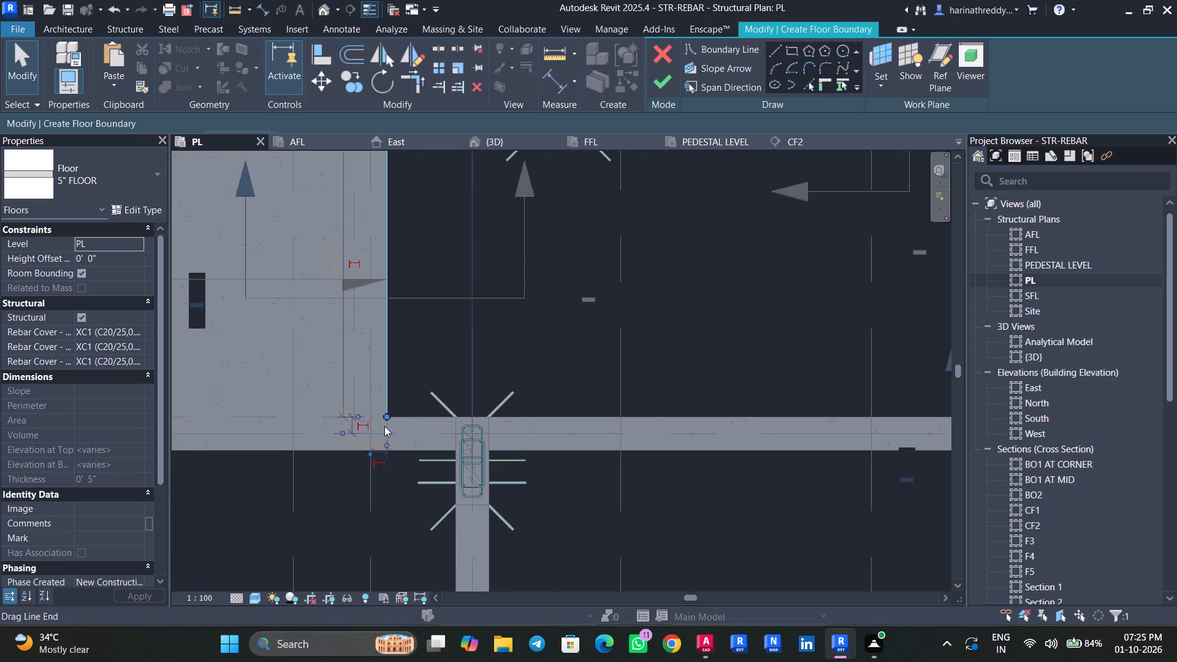
pyautogui.scroll(5, 384, 426)
pyautogui.moveTo(387, 409); pyautogui.dragTo(392, 477)
pyautogui.press('Escape')
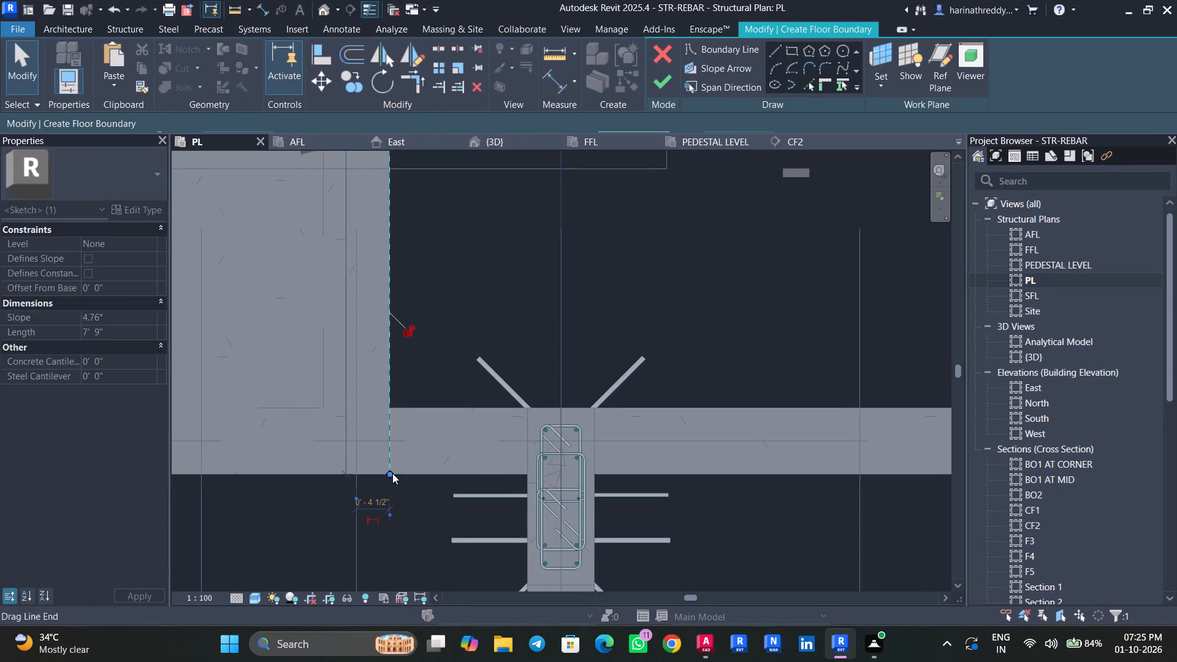
pyautogui.click(808, 89)
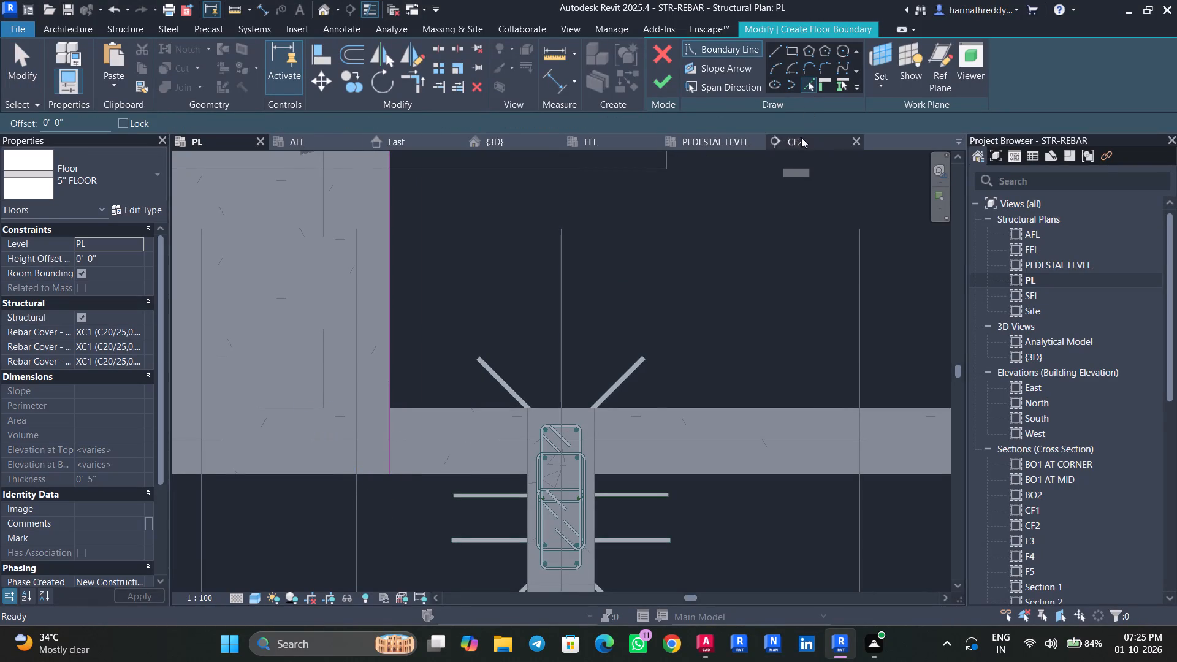
pyautogui.moveTo(778, 197); pyautogui.dragTo(785, 137, button='middle')
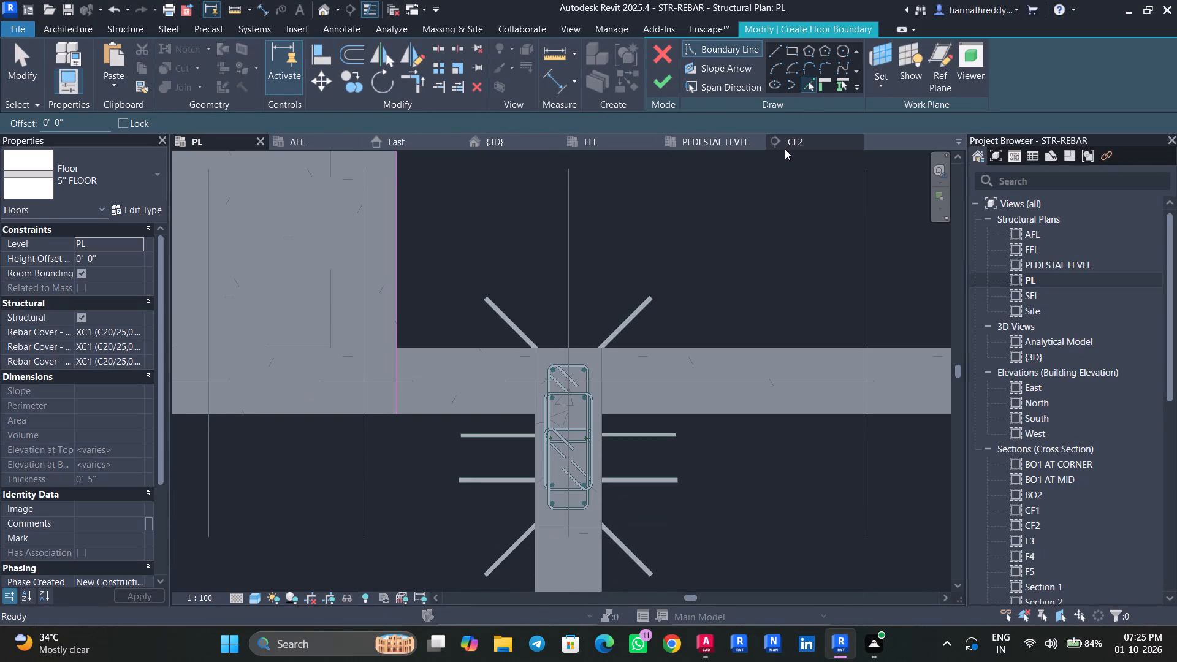
pyautogui.click(732, 418)
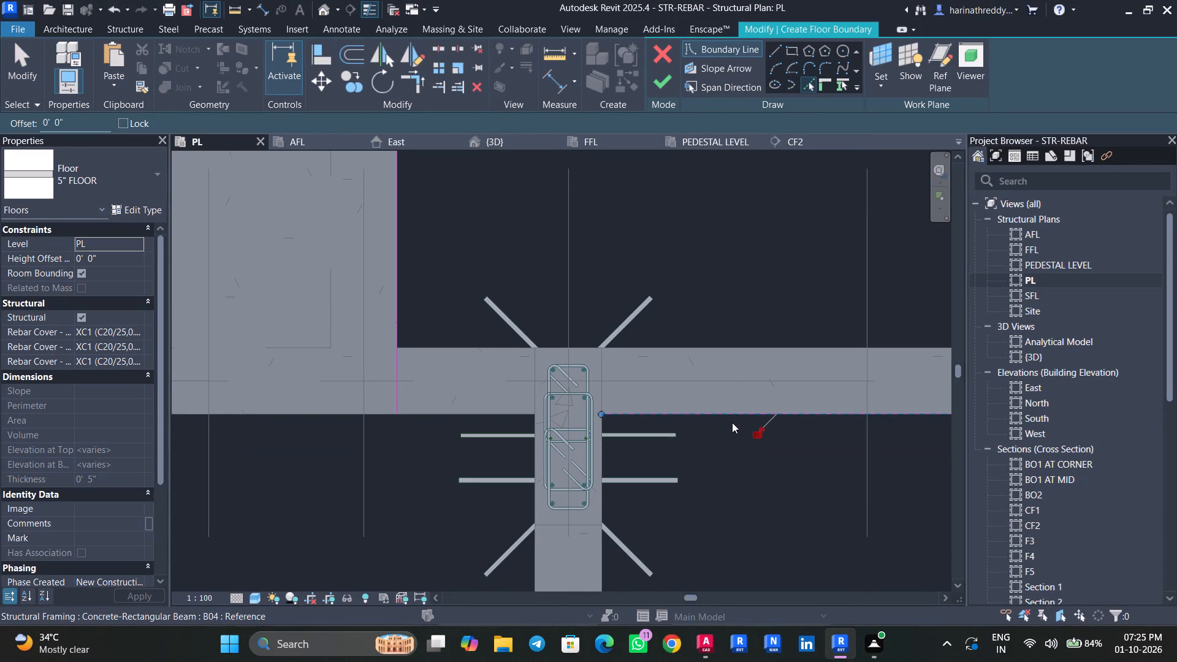
pyautogui.moveTo(746, 430); pyautogui.dragTo(459, 474, button='middle')
pyautogui.scroll(-3, 799, 310)
pyautogui.moveTo(807, 291); pyautogui.dragTo(544, 379, button='middle')
pyautogui.moveTo(752, 318); pyautogui.dragTo(470, 379, button='middle')
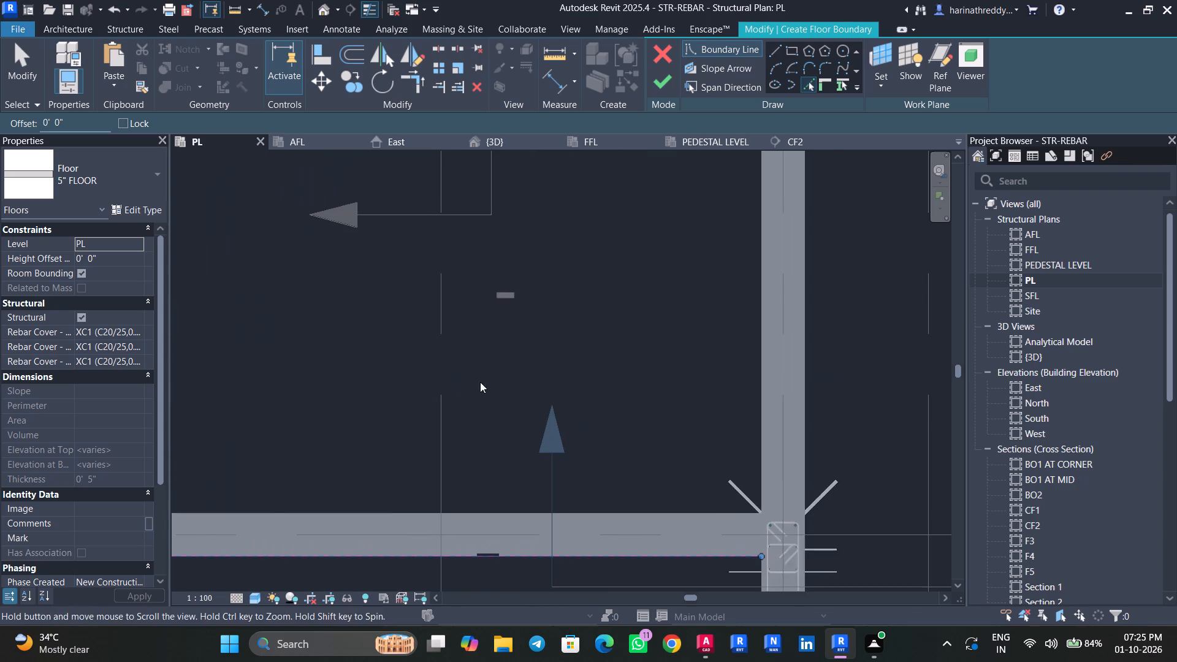
pyautogui.click(806, 329)
pyautogui.moveTo(841, 279); pyautogui.dragTo(851, 467, button='middle')
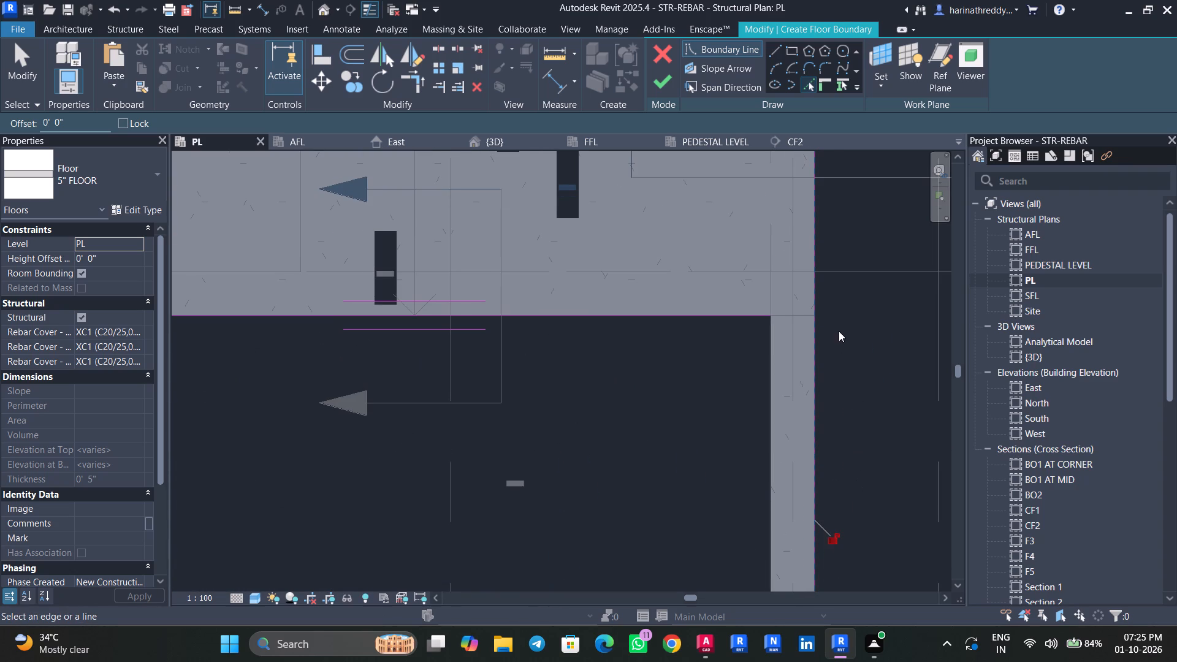
pyautogui.press('Escape')
pyautogui.press('Escape')
# Shorten the outer beam's boundary line to the upper slab's edge and trim the two lines into a corner.
pyautogui.click(813, 324)
pyautogui.scroll(-5, 837, 303)
pyautogui.moveTo(850, 271); pyautogui.dragTo(845, 378, button='middle')
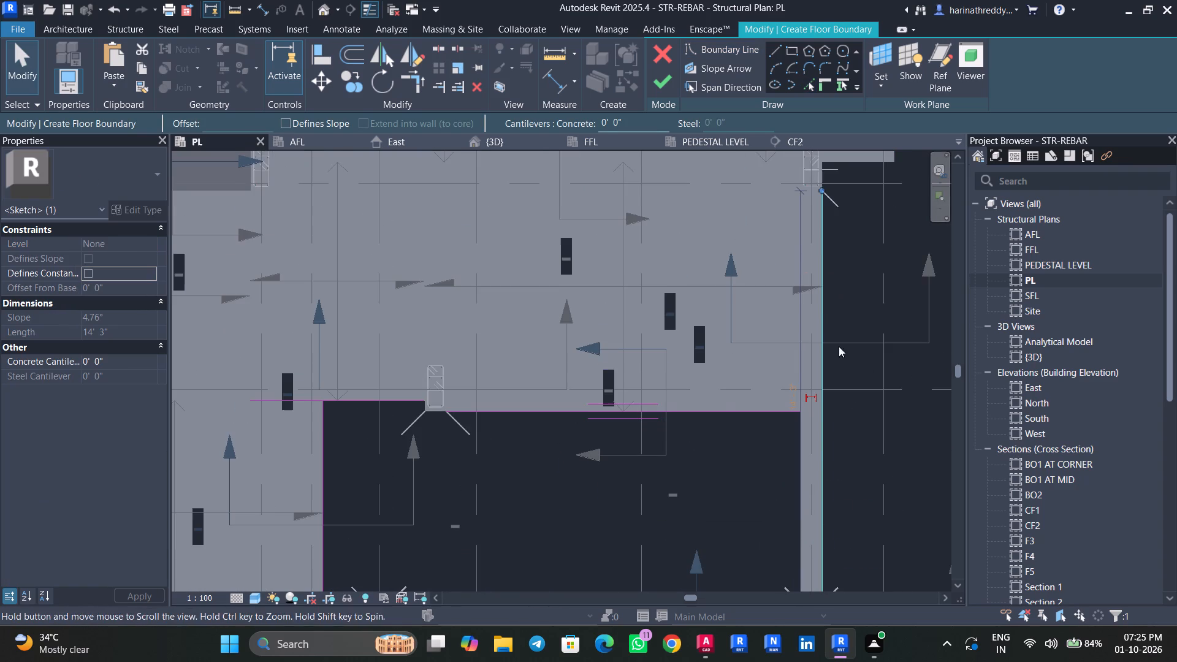
pyautogui.moveTo(821, 190); pyautogui.dragTo(820, 406)
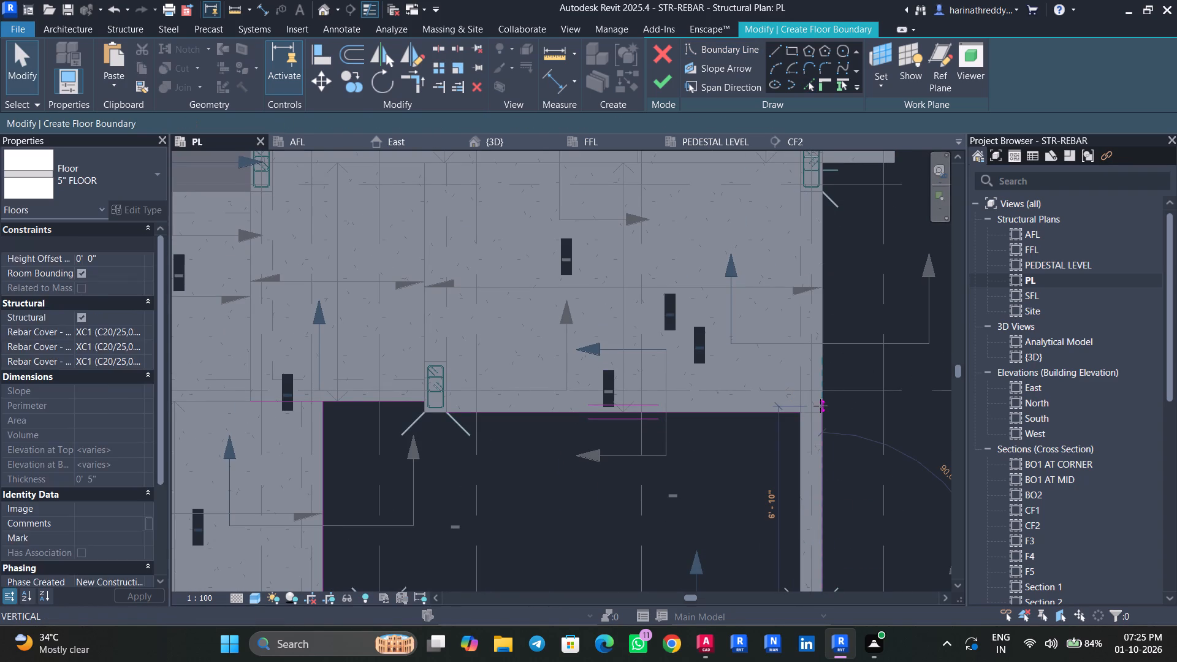
pyautogui.moveTo(820, 406); pyautogui.dragTo(824, 408)
pyautogui.scroll(11, 824, 408)
pyautogui.scroll(-1, 832, 428)
pyautogui.scroll(3, 834, 428)
pyautogui.moveTo(834, 427); pyautogui.dragTo(888, 325, button='middle')
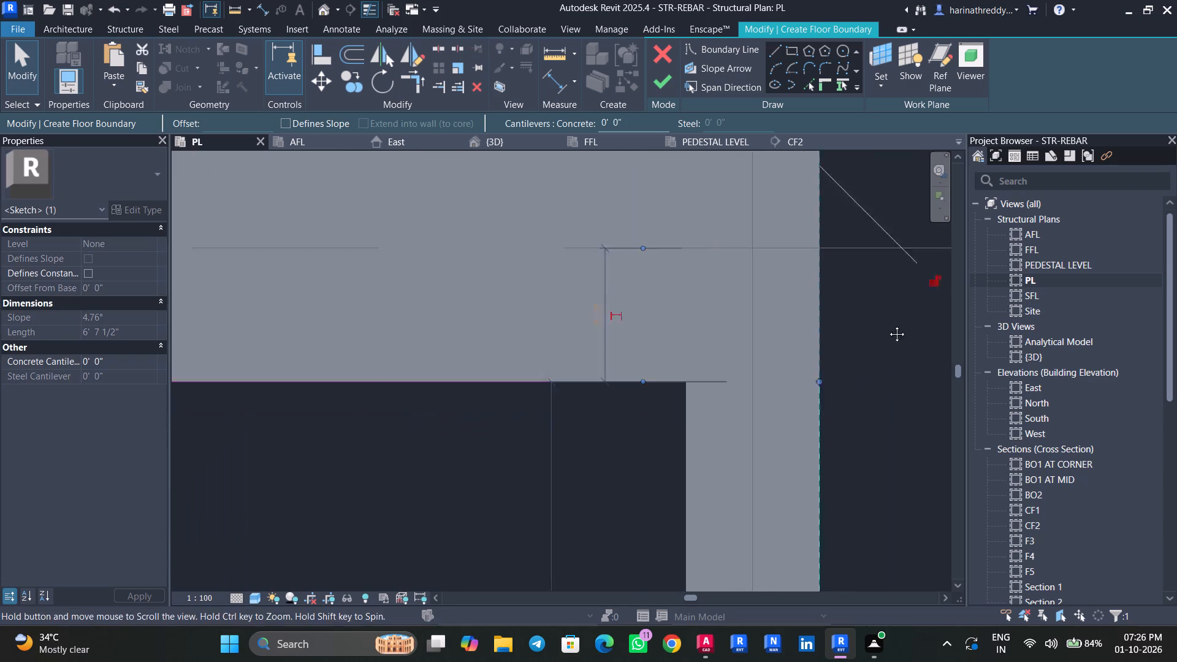
pyautogui.moveTo(888, 325); pyautogui.dragTo(888, 324, button='middle')
pyautogui.click(422, 89)
pyautogui.click(858, 399)
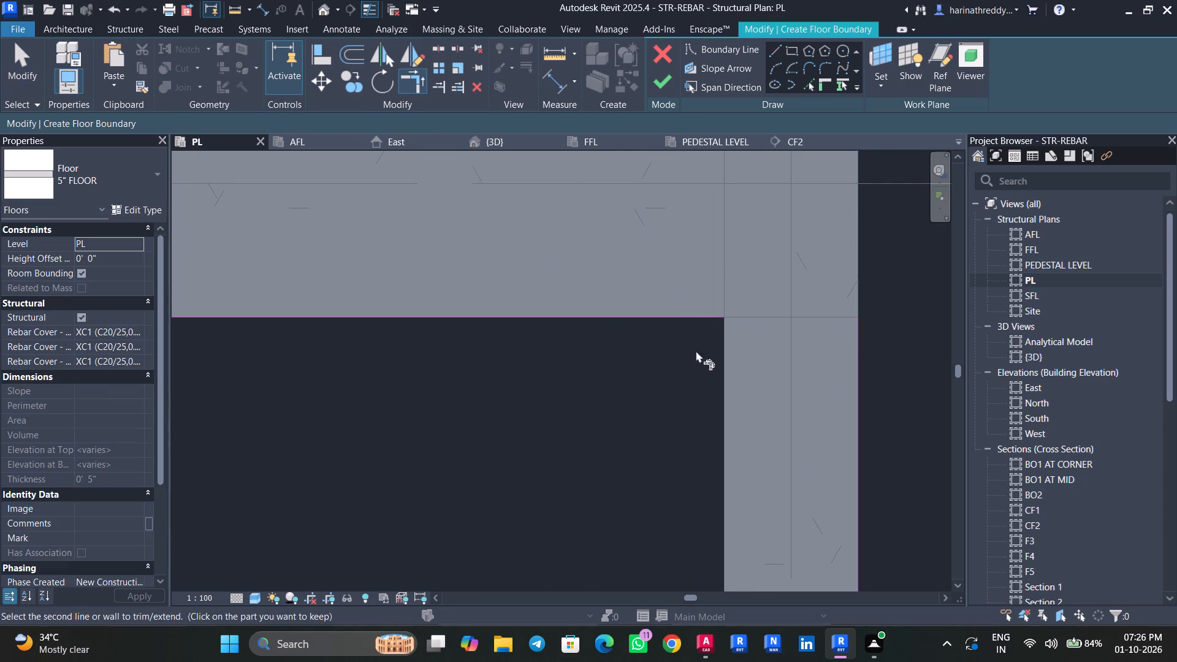
pyautogui.click(682, 318)
# Turn off thin-line display and trim the remaining three corners of the boundary, along the previous slab's edge and beam B04's outer face.
pyautogui.scroll(-3, 679, 339)
pyautogui.click(375, 9)
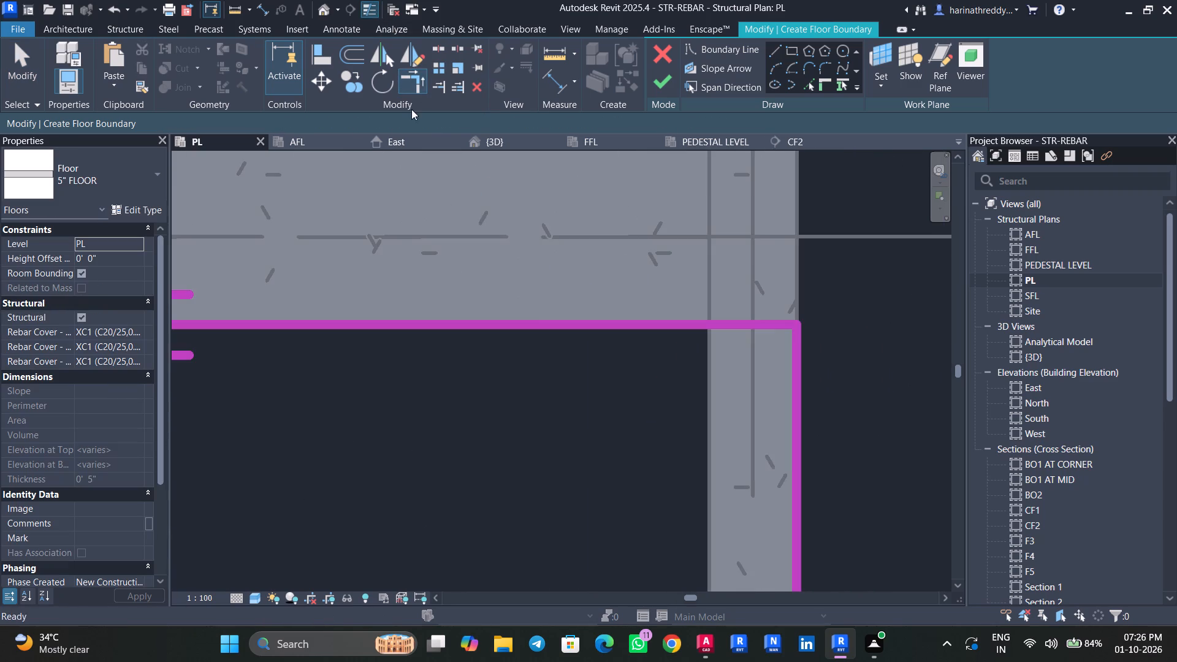
pyautogui.scroll(-3, 577, 383)
pyautogui.moveTo(508, 401); pyautogui.dragTo(796, 248, button='middle')
pyautogui.moveTo(531, 342); pyautogui.dragTo(826, 287, button='middle')
pyautogui.scroll(-5, 706, 310)
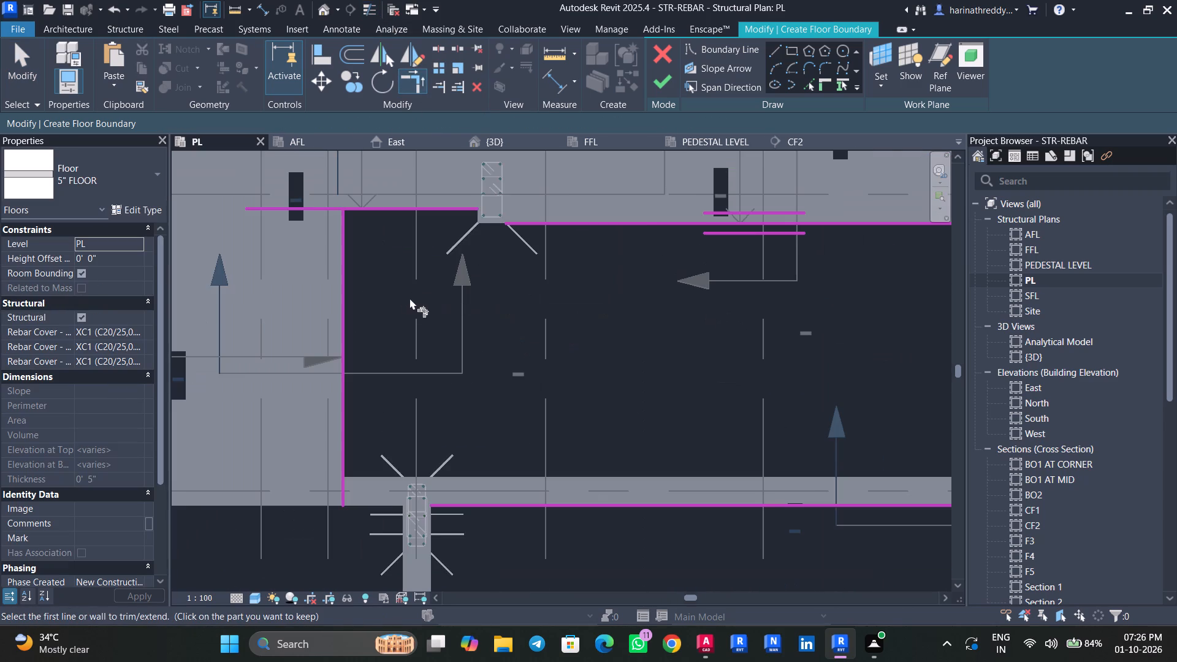
pyautogui.click(349, 273)
pyautogui.click(388, 205)
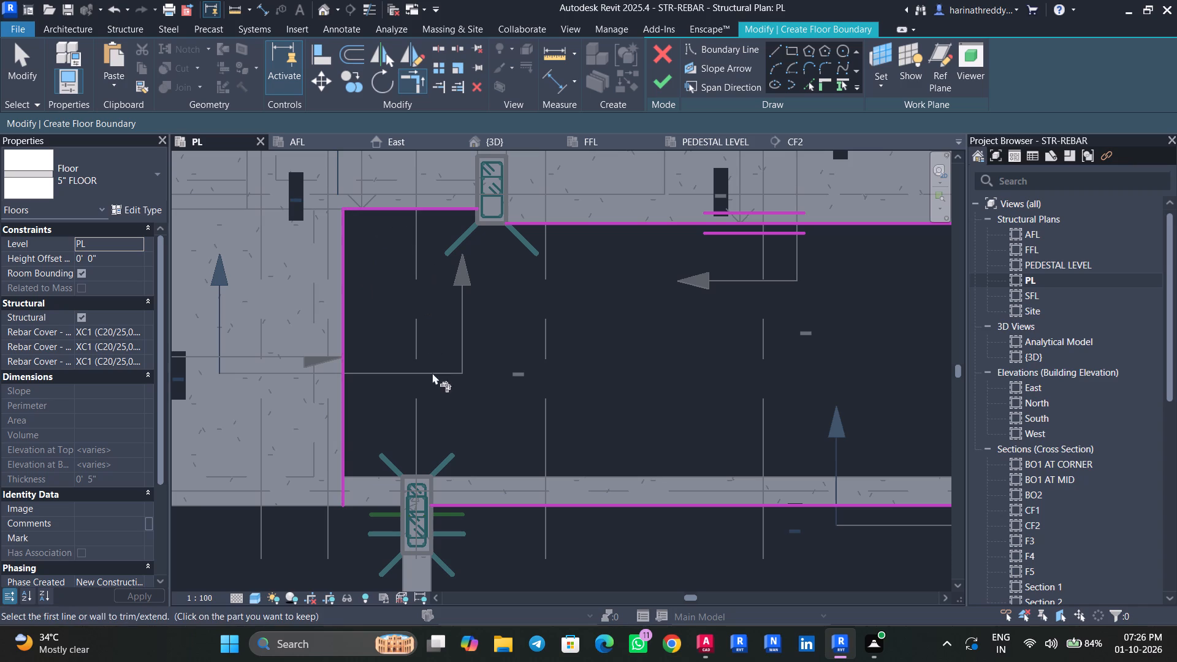
pyautogui.click(345, 445)
pyautogui.click(504, 504)
pyautogui.scroll(-3, 484, 433)
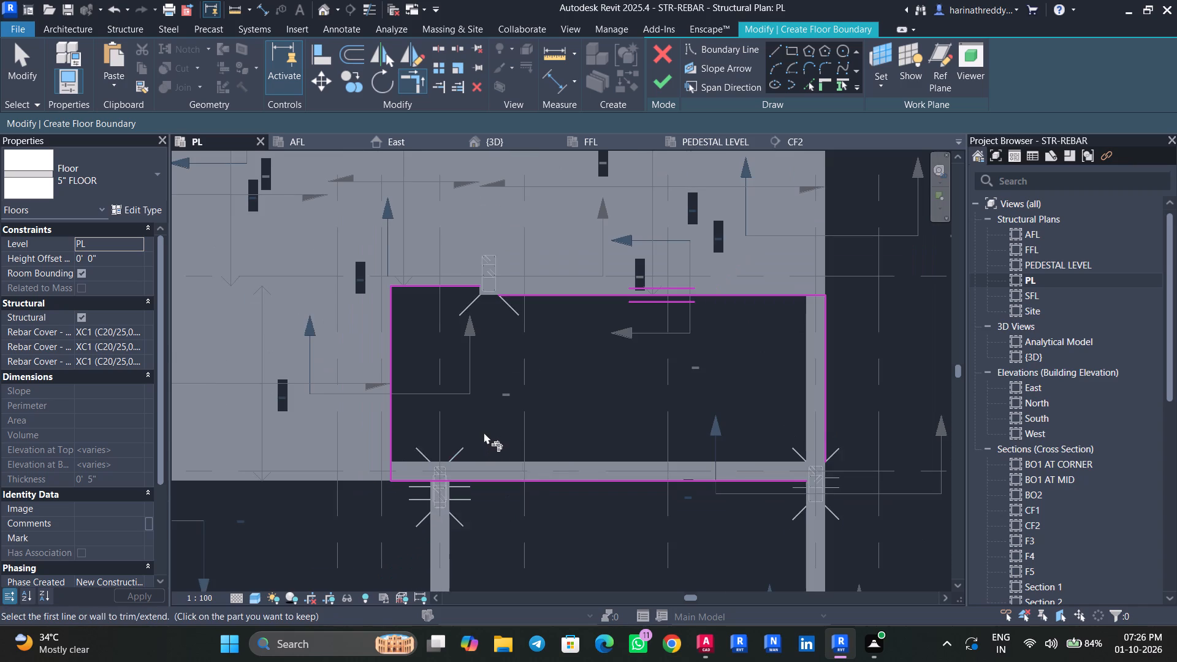
pyautogui.click(791, 483)
pyautogui.click(826, 447)
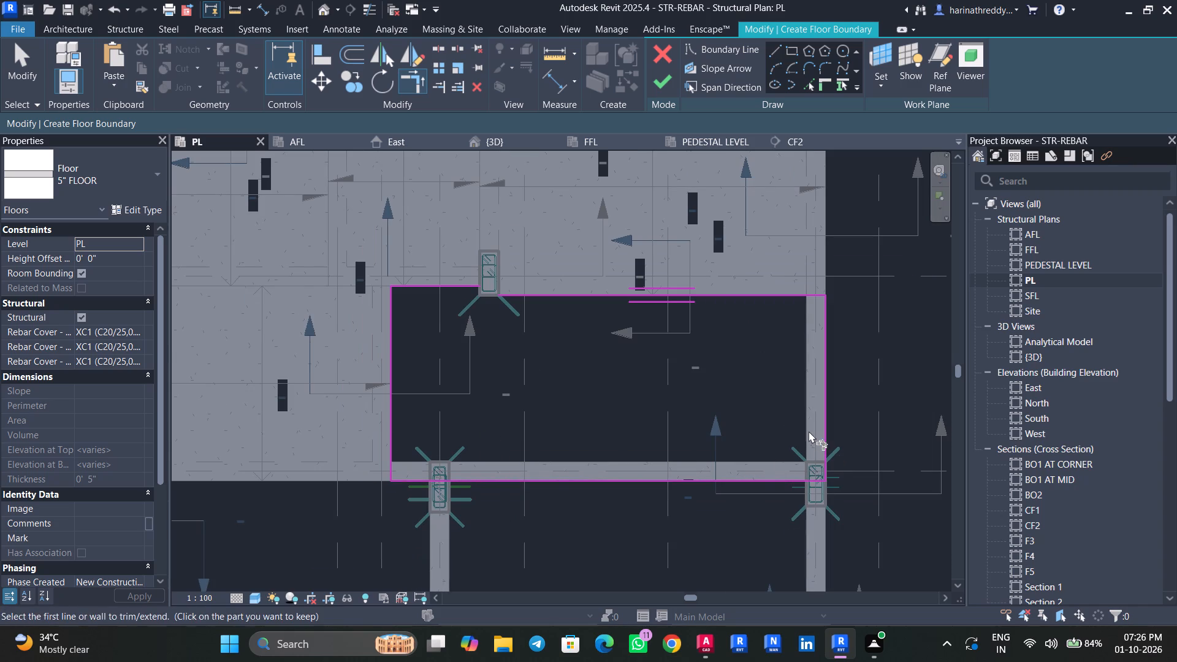
pyautogui.press('Escape')
pyautogui.scroll(5, 825, 473)
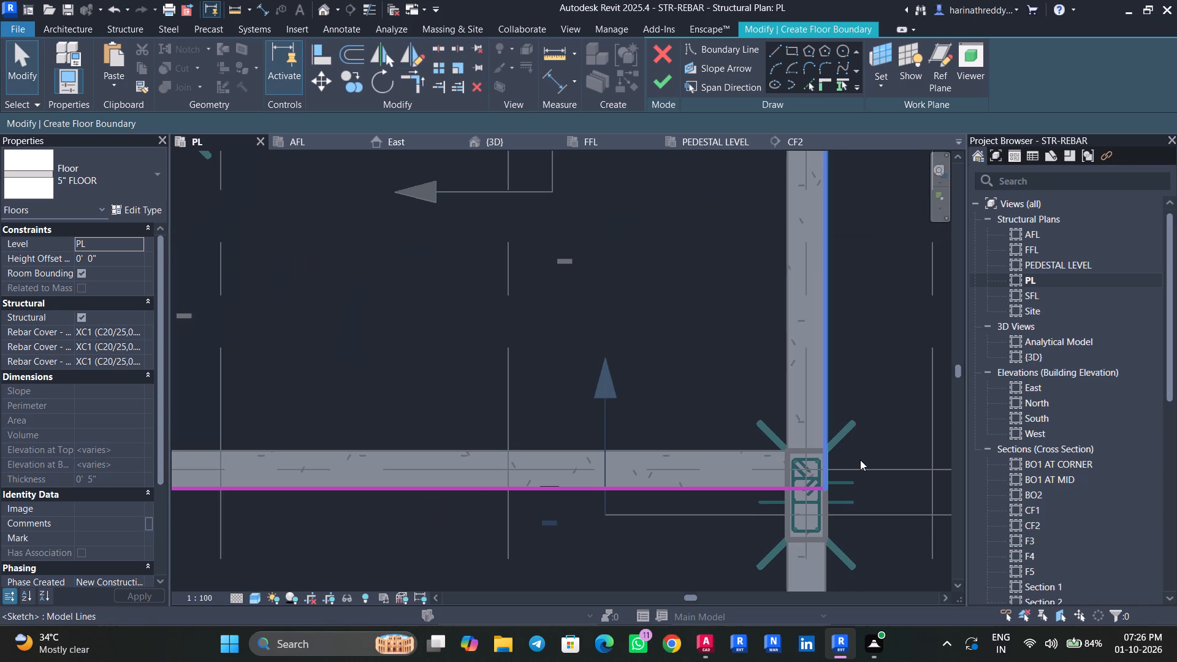
pyautogui.scroll(4, 860, 460)
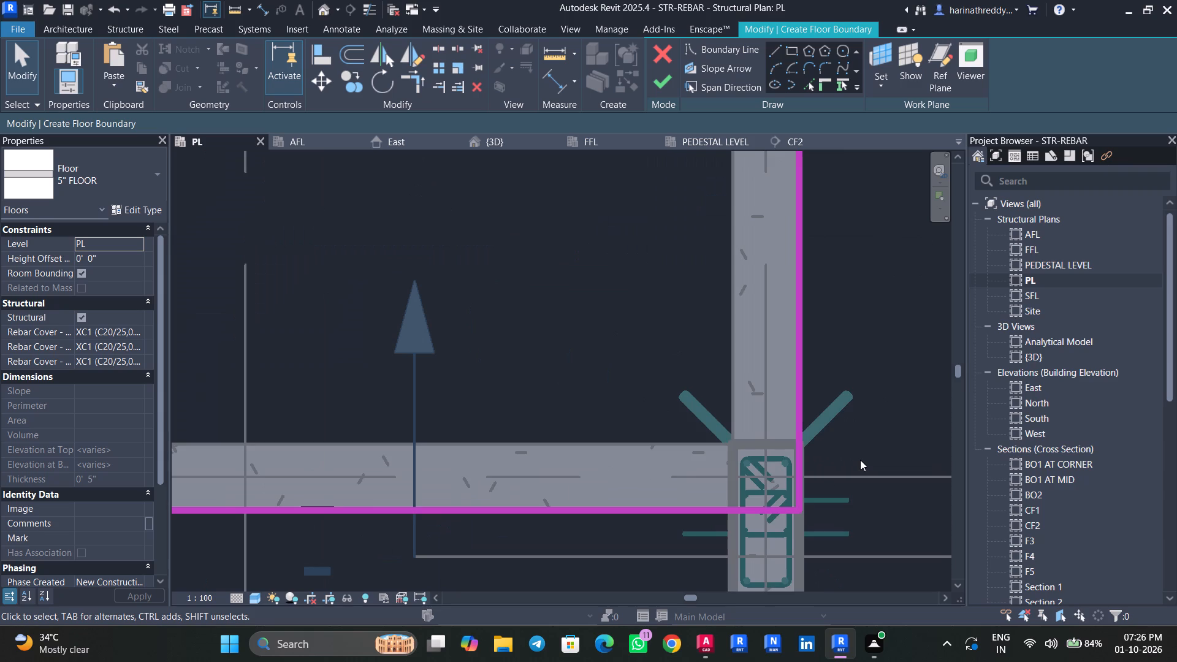
pyautogui.scroll(2, 860, 459)
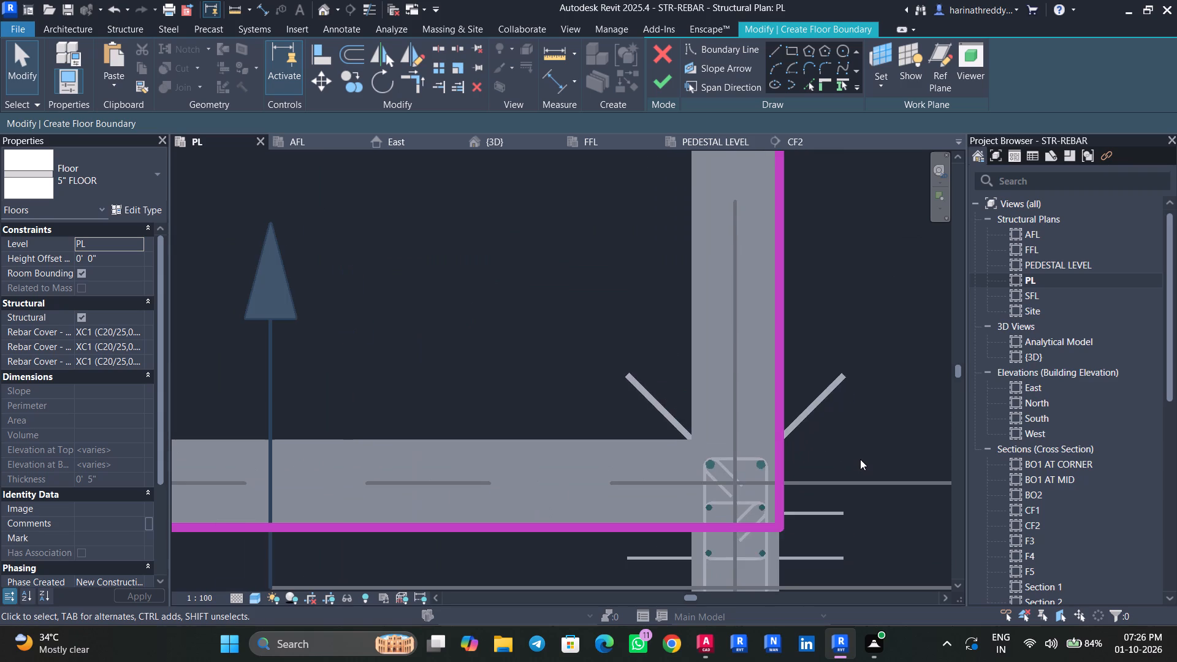
pyautogui.scroll(-8, 860, 459)
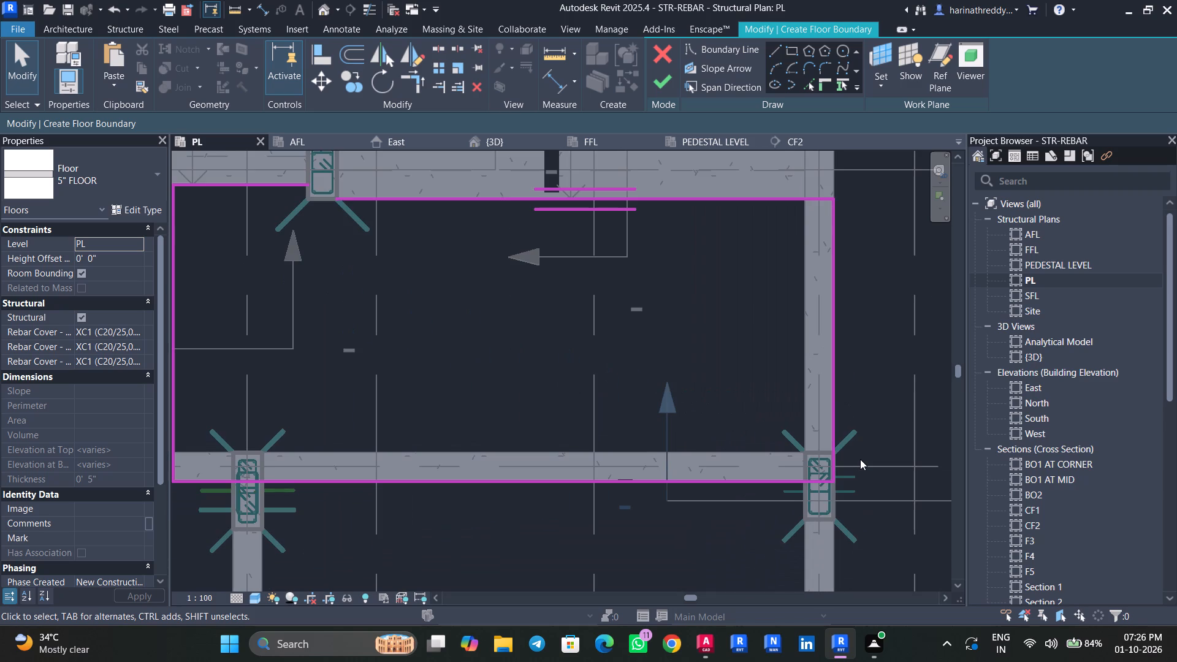
pyautogui.scroll(-4, 590, 322)
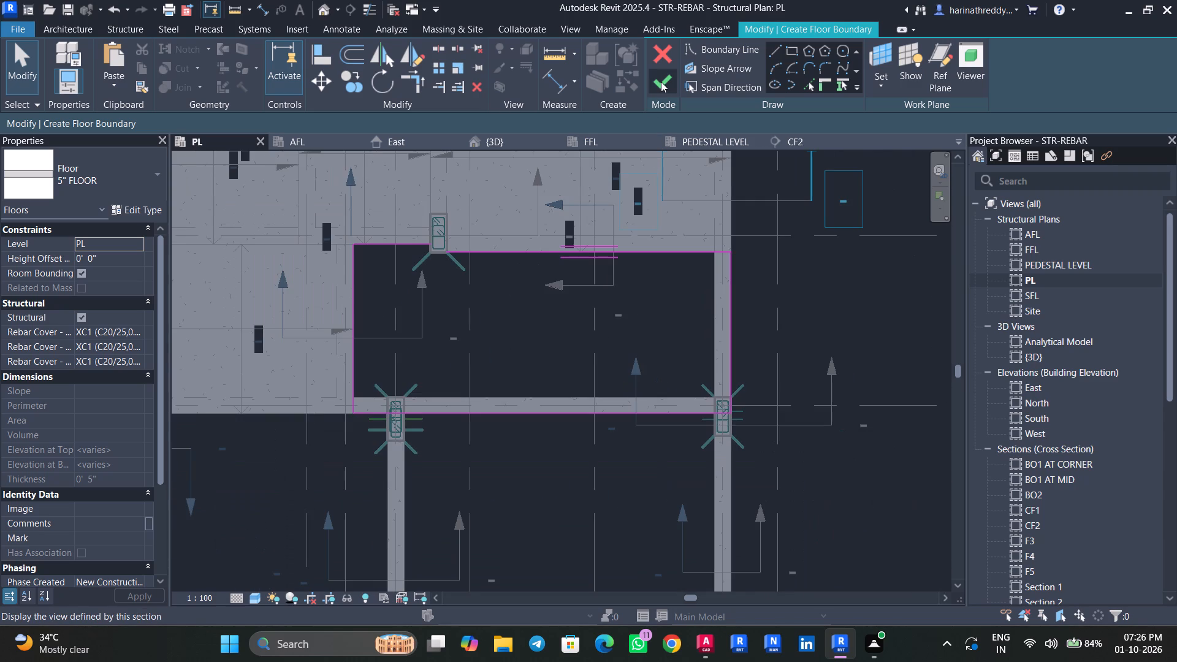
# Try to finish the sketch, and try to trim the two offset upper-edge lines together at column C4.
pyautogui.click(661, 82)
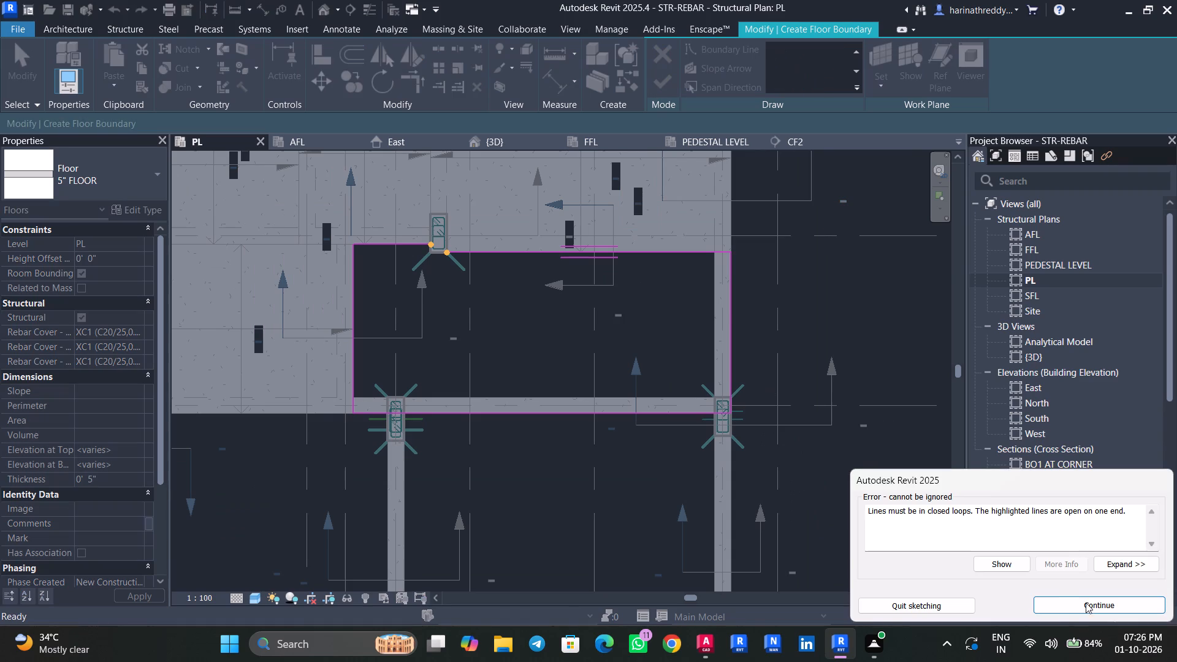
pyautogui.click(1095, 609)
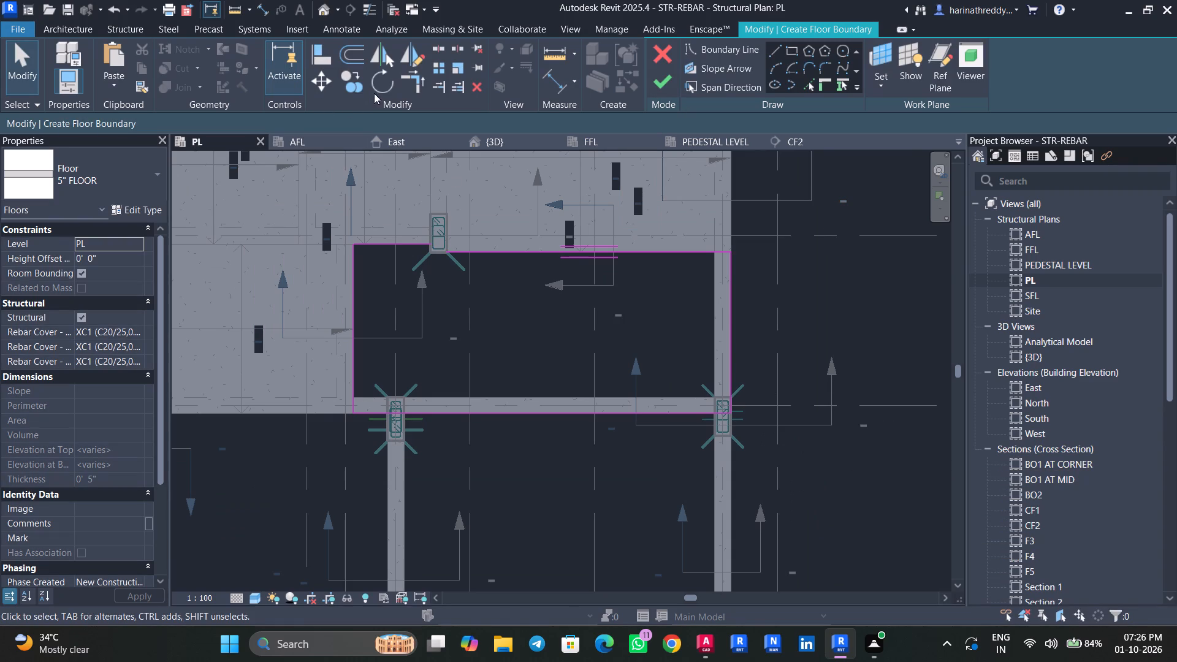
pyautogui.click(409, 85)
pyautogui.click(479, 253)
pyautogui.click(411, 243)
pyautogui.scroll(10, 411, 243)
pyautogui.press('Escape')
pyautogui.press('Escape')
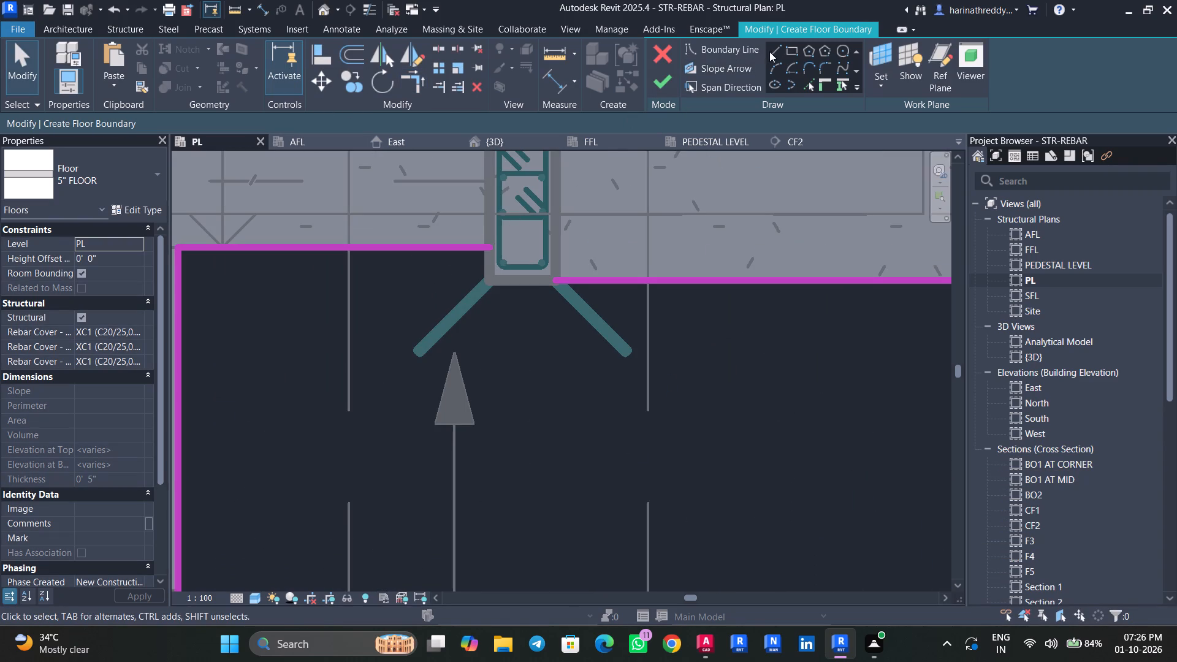
# Close the boundary with two short lines along column C4's side and end faces, and finish the 5" FLOOR sketch.
pyautogui.click(775, 49)
pyautogui.click(487, 247)
pyautogui.click(487, 283)
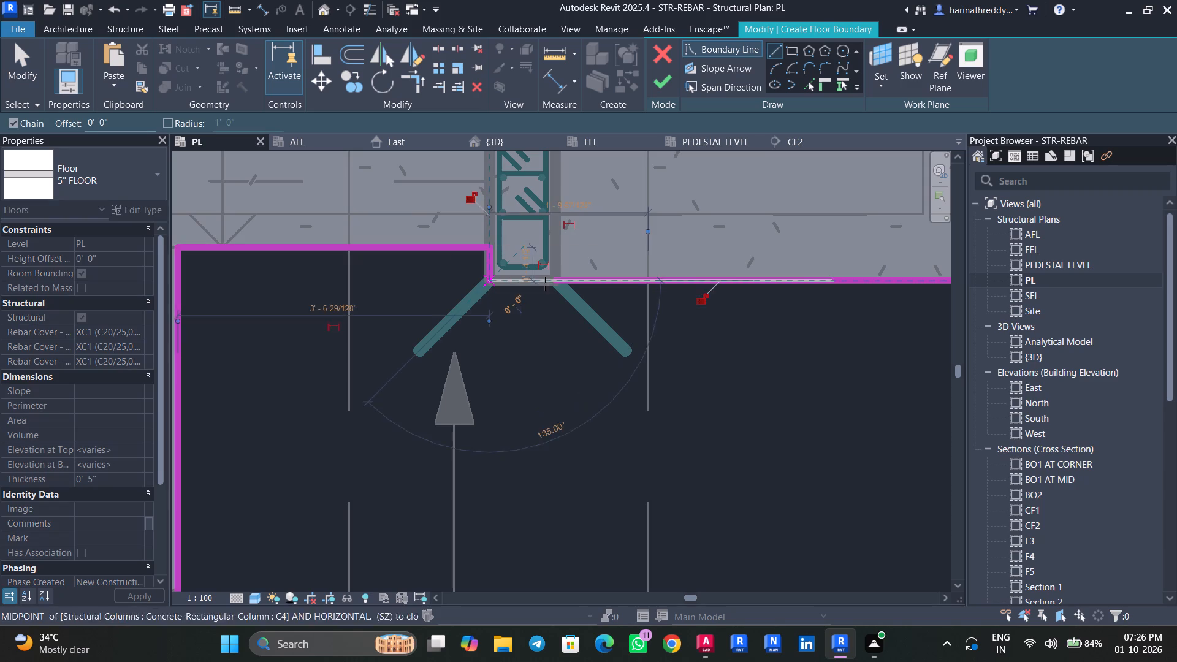
pyautogui.click(555, 281)
pyautogui.press('Escape')
pyautogui.press('Escape')
pyautogui.press('Escape')
pyautogui.click(668, 77)
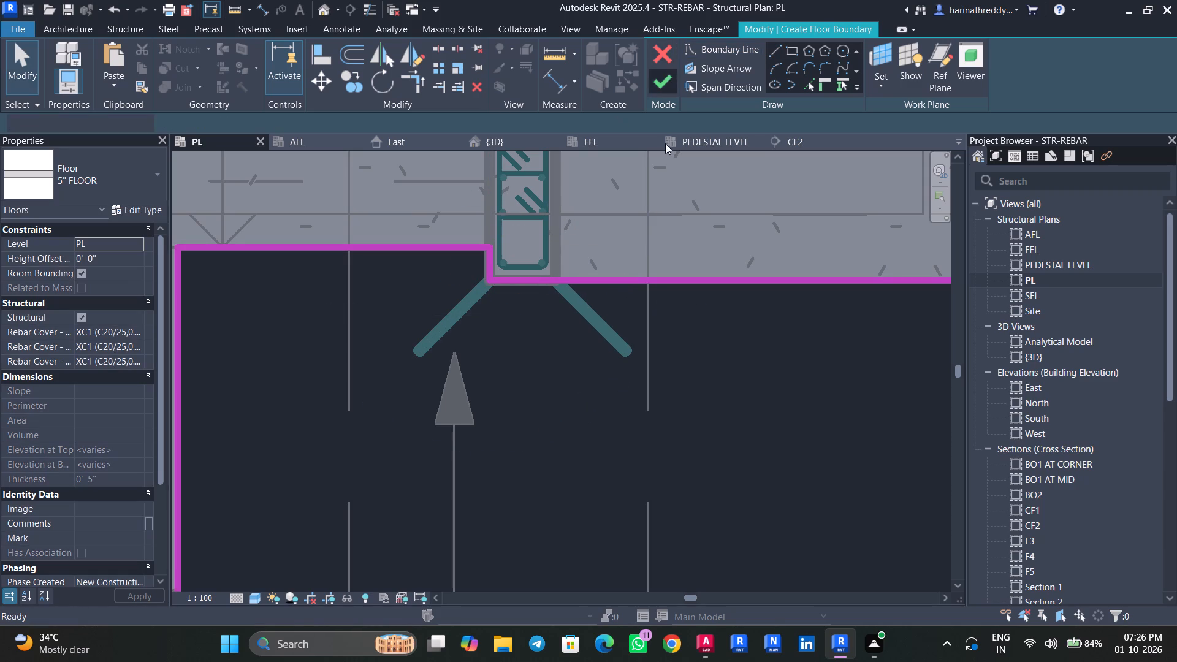
pyautogui.scroll(-11, 429, 303)
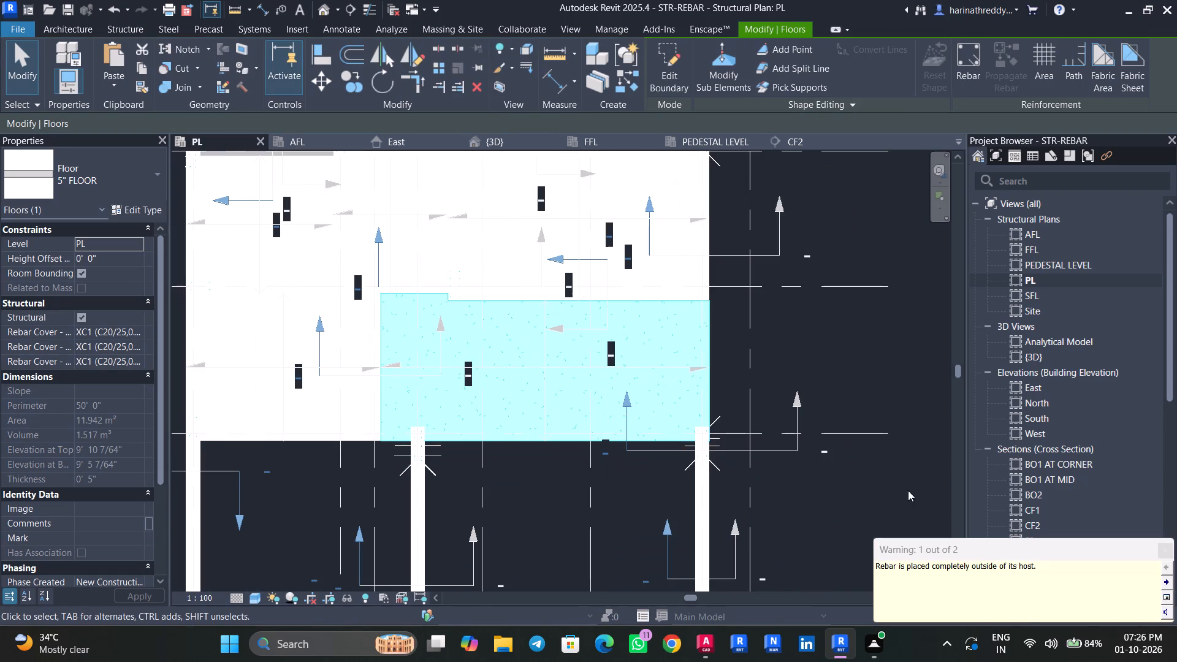
pyautogui.click(1158, 549)
# Create another 5" FLOOR and sketch a rectangle over the bay below grid 3, from beam B13's outer face to the inner column, about 11' 10½" deep.
pyautogui.moveTo(744, 364); pyautogui.dragTo(764, 302, button='middle')
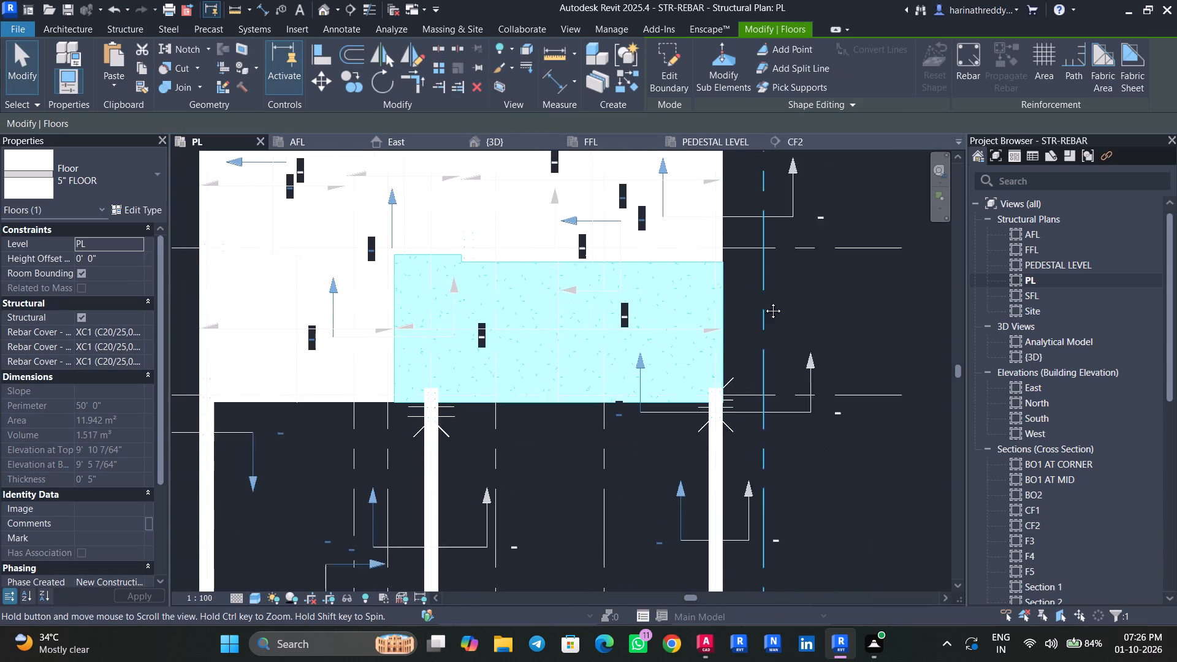
pyautogui.moveTo(764, 302); pyautogui.dragTo(769, 286, button='middle')
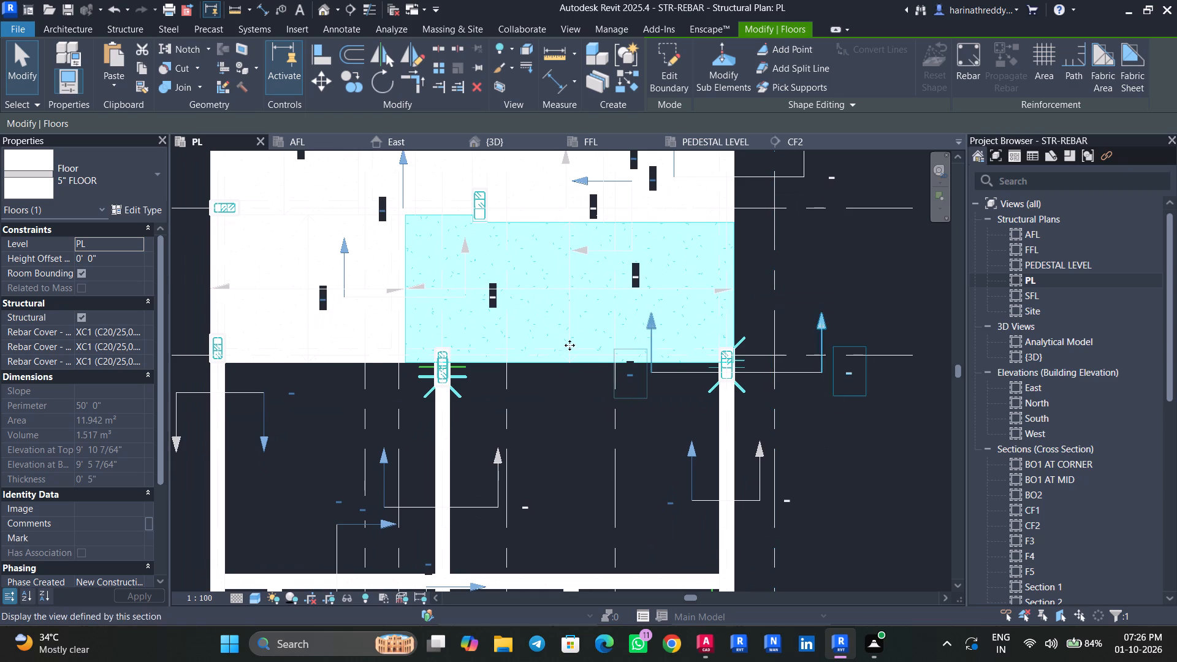
pyautogui.scroll(3, 555, 374)
pyautogui.moveTo(554, 375); pyautogui.dragTo(682, 238, button='middle')
pyautogui.scroll(-6, 662, 278)
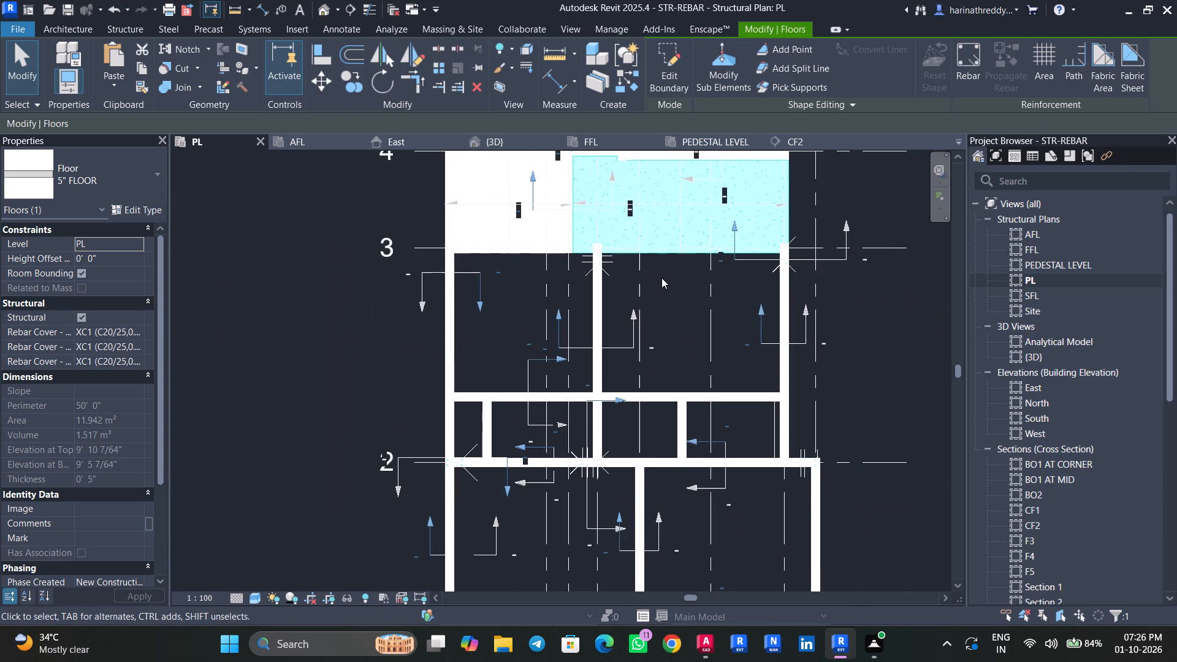
pyautogui.moveTo(661, 293); pyautogui.dragTo(668, 215, button='middle')
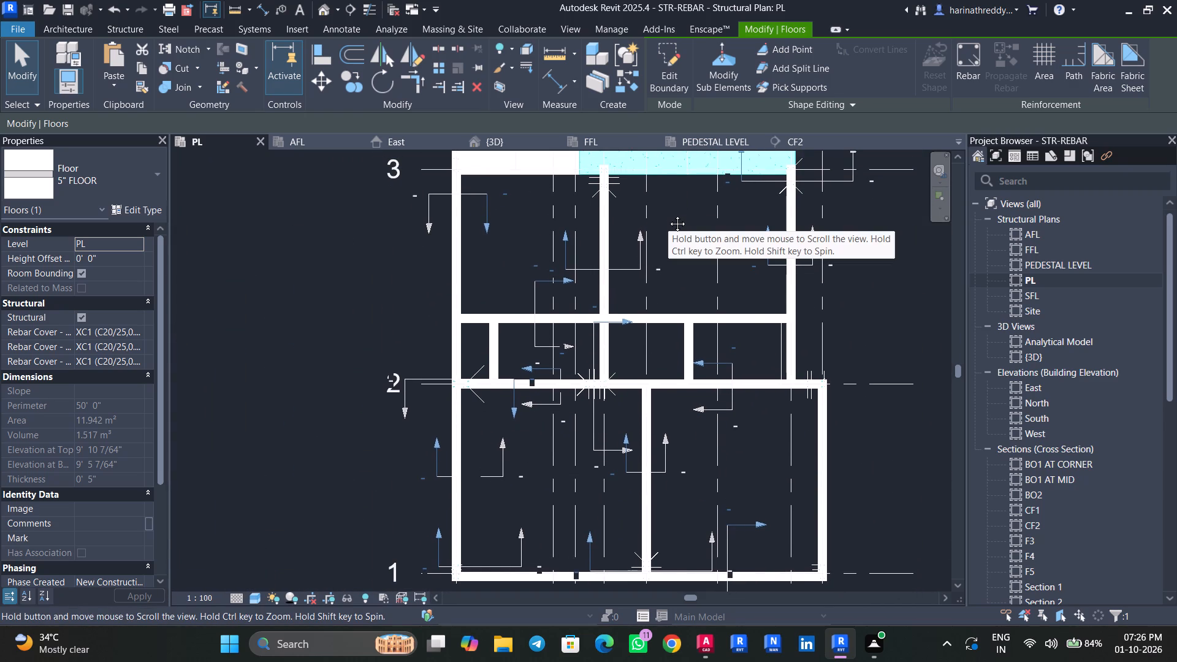
pyautogui.moveTo(668, 215); pyautogui.dragTo(661, 268, button='middle')
pyautogui.press('Escape')
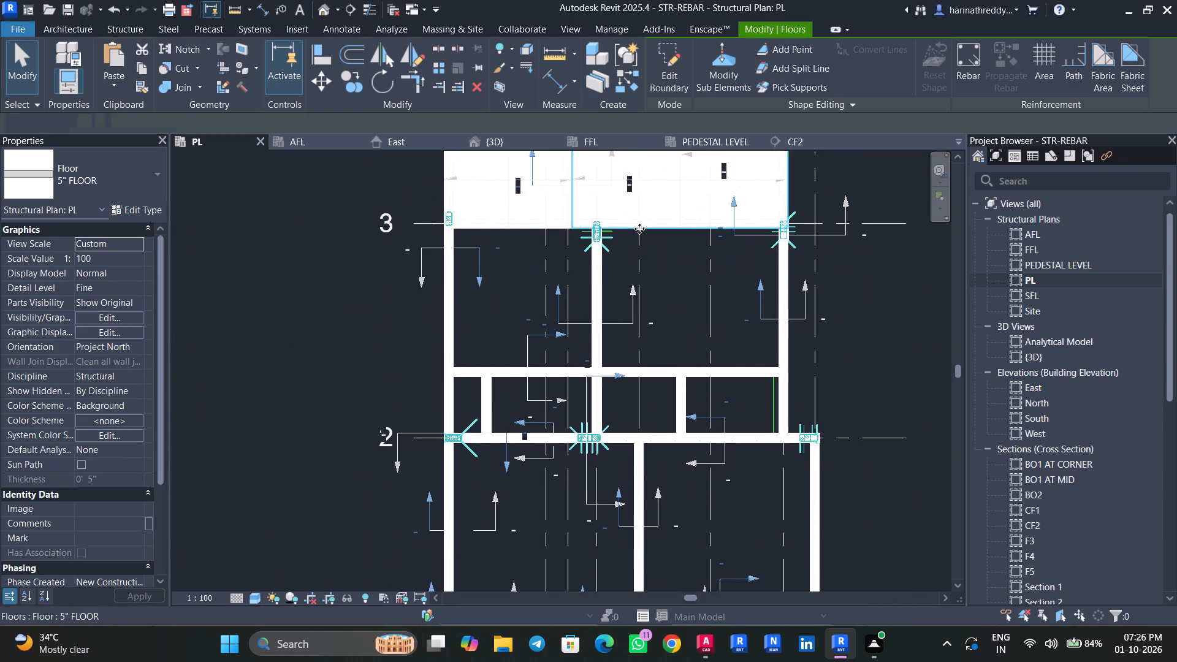
pyautogui.press('Escape')
pyautogui.scroll(4, 589, 218)
pyautogui.click(695, 200)
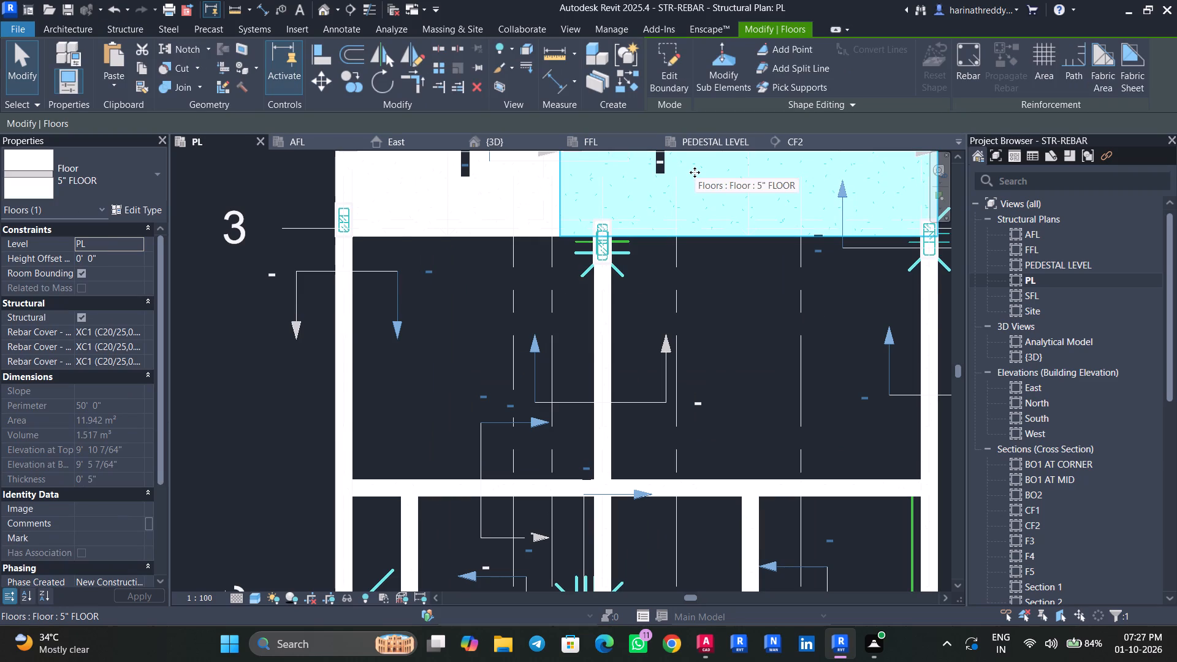
pyautogui.write('CS')
pyautogui.click(791, 52)
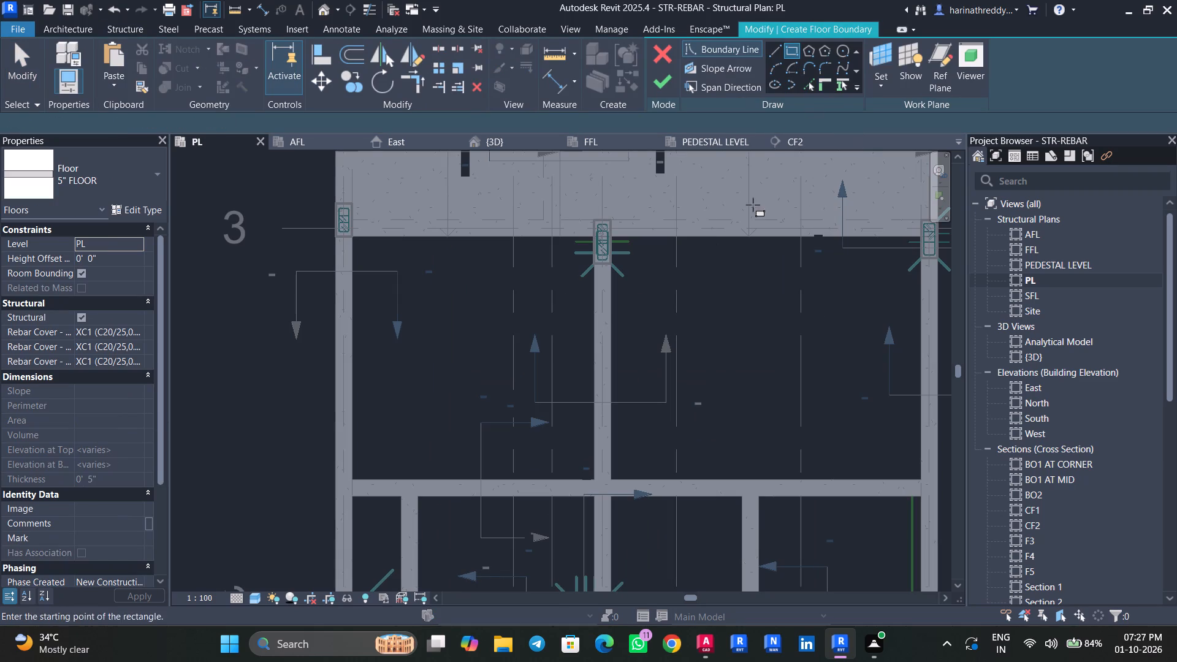
pyautogui.moveTo(786, 380); pyautogui.dragTo(687, 312, button='middle')
pyautogui.scroll(5, 839, 424)
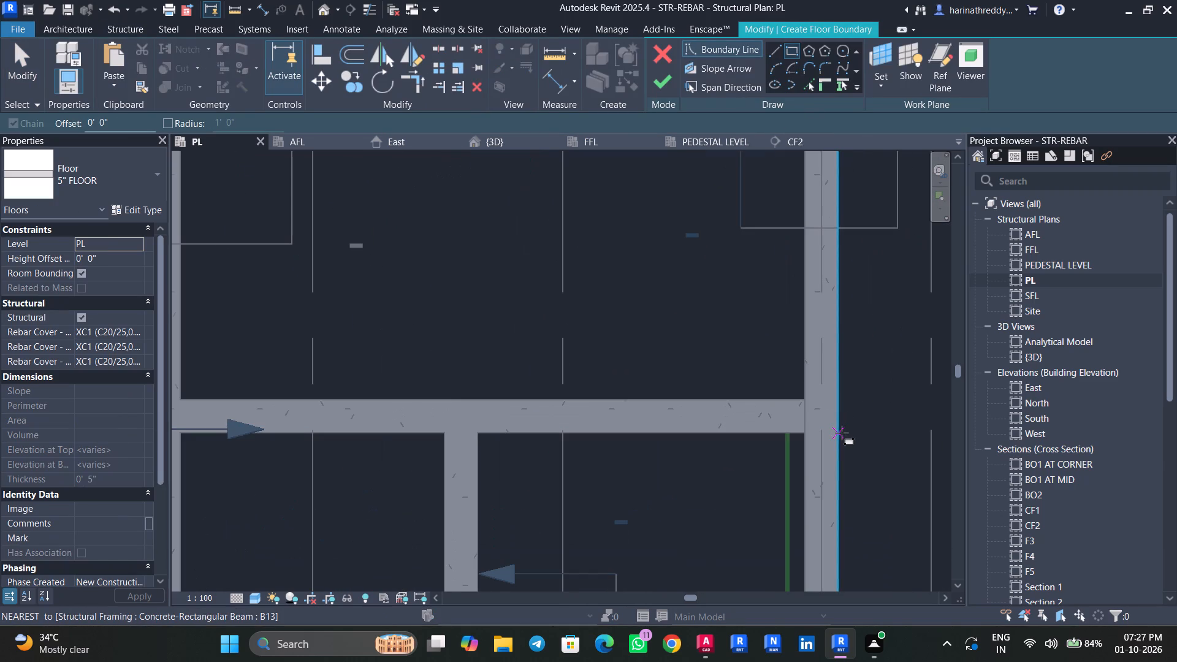
pyautogui.click(842, 433)
pyautogui.moveTo(546, 292); pyautogui.dragTo(883, 413, button='middle')
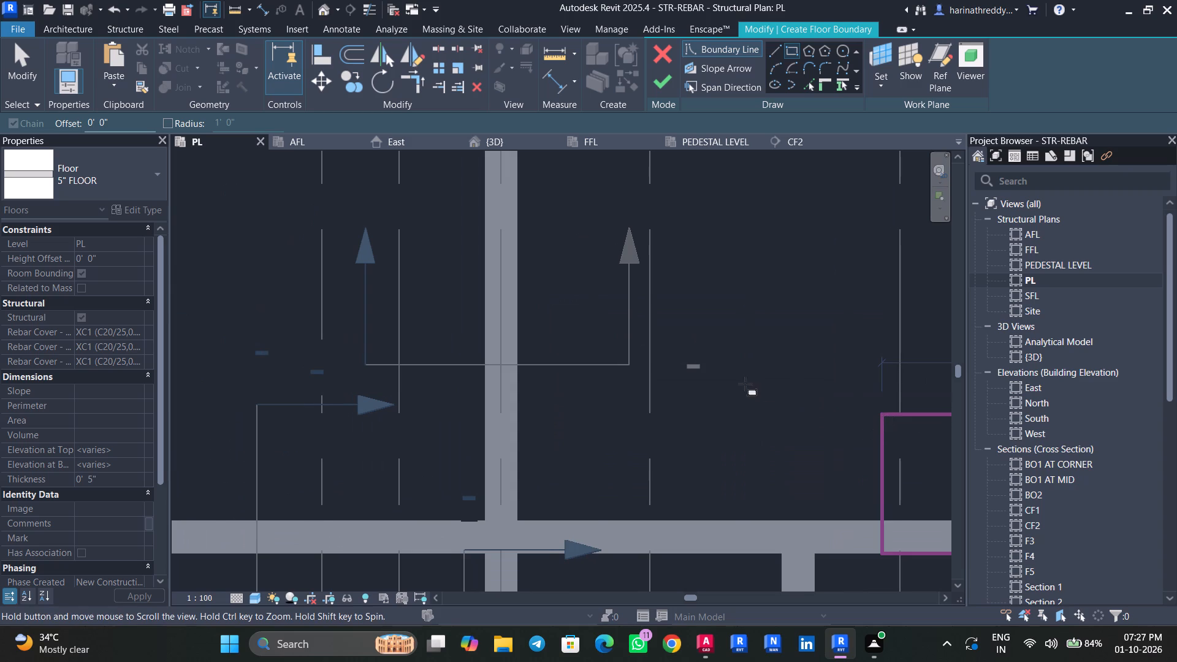
pyautogui.moveTo(508, 215); pyautogui.dragTo(555, 416, button='middle')
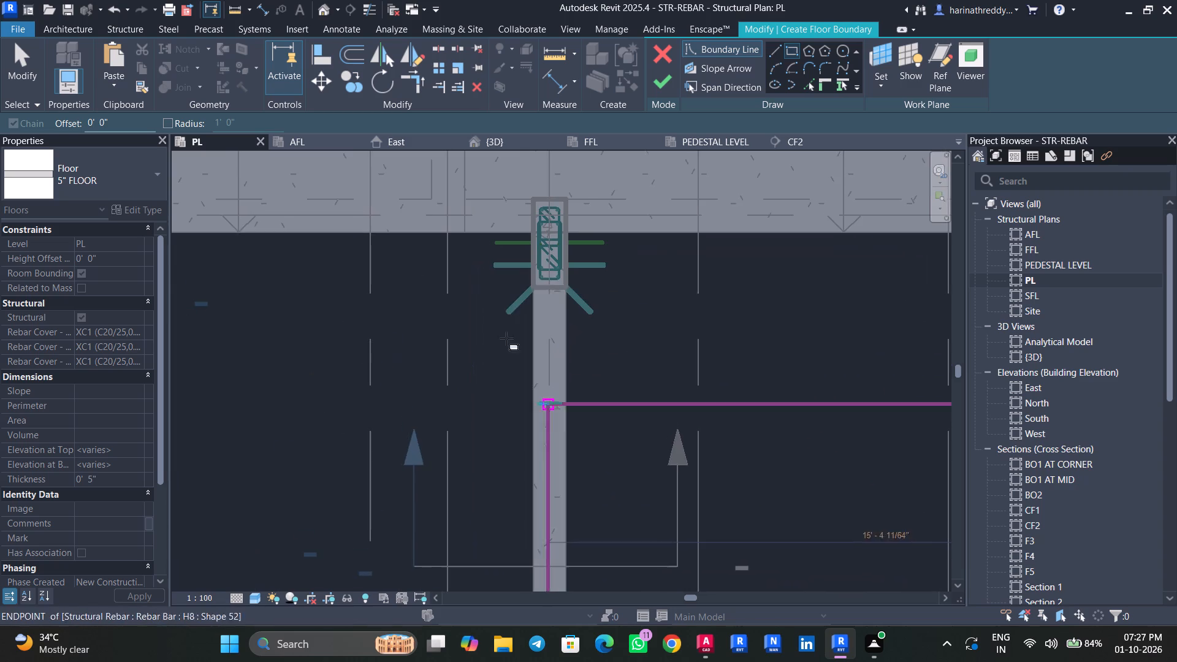
pyautogui.scroll(4, 524, 233)
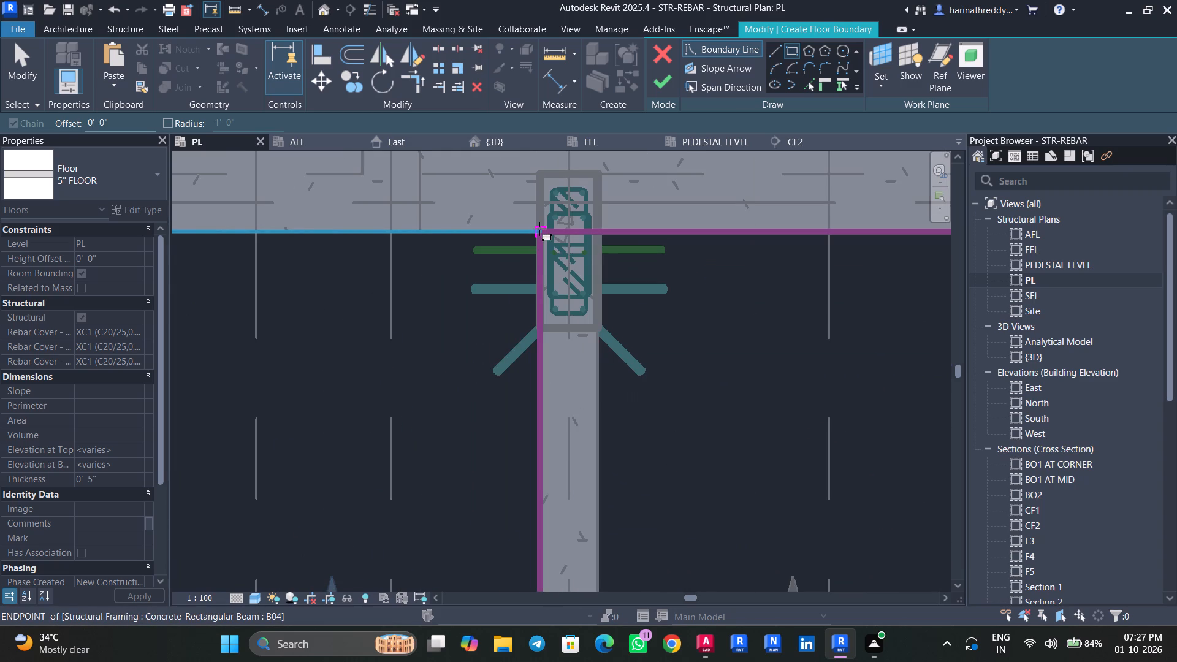
pyautogui.click(539, 229)
pyautogui.press('Escape')
pyautogui.press('Escape')
pyautogui.press('Escape')
# Nudge the boundary line beside the inner column slightly left and finish the 5" FLOOR sketch.
pyautogui.scroll(5, 533, 324)
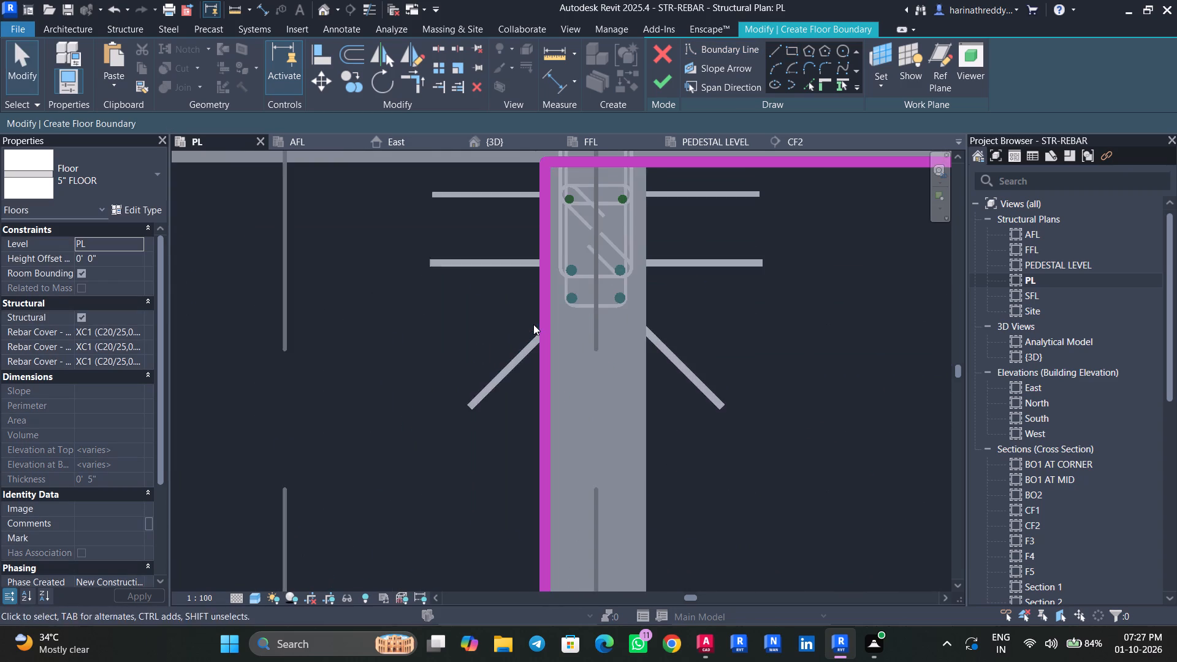
pyautogui.click(543, 330)
pyautogui.press('Left')
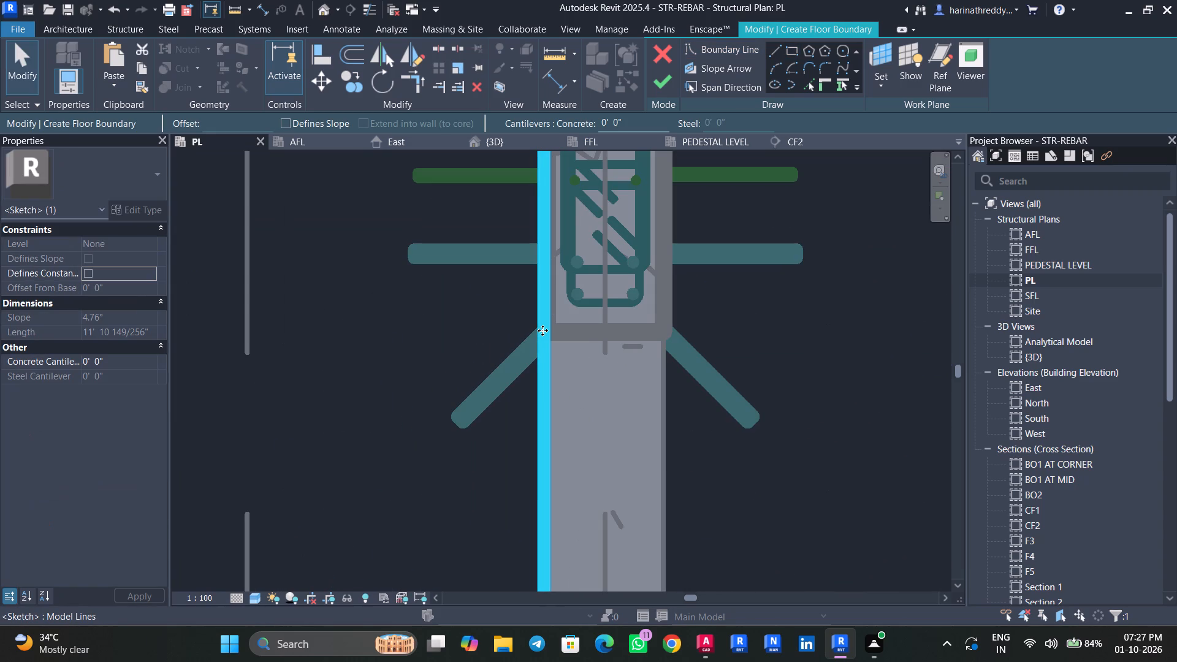
pyautogui.scroll(-18, 543, 330)
pyautogui.moveTo(709, 393); pyautogui.dragTo(675, 353, button='middle')
pyautogui.scroll(1, 644, 384)
pyautogui.moveTo(606, 388); pyautogui.dragTo(701, 356, button='middle')
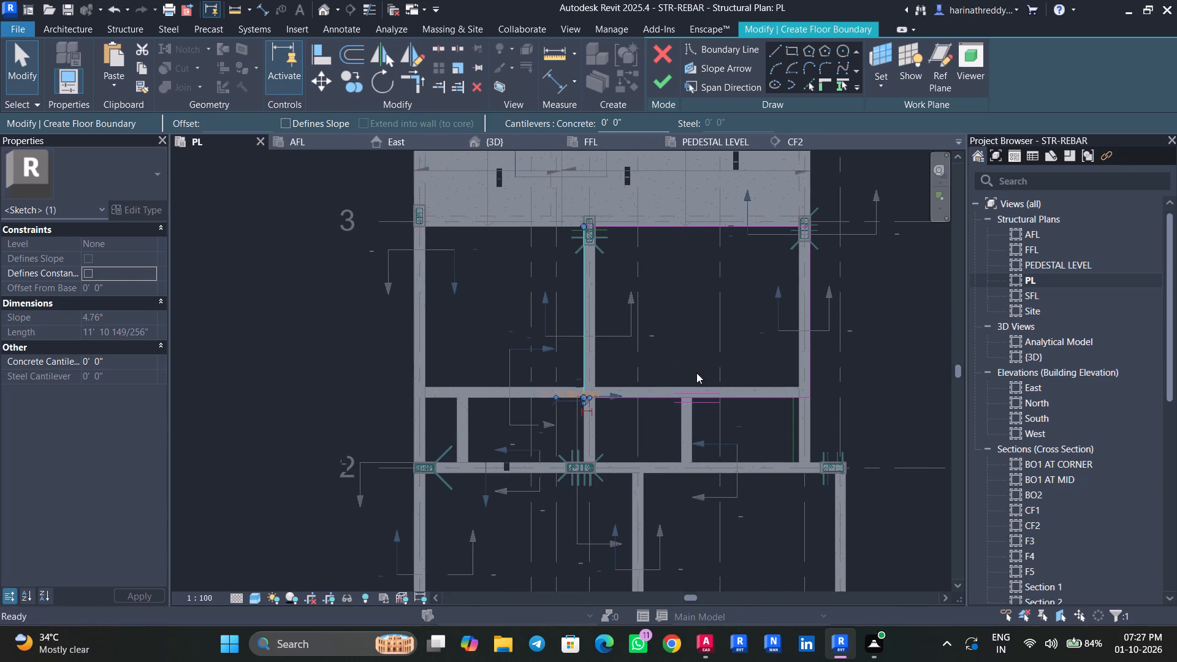
pyautogui.click(660, 82)
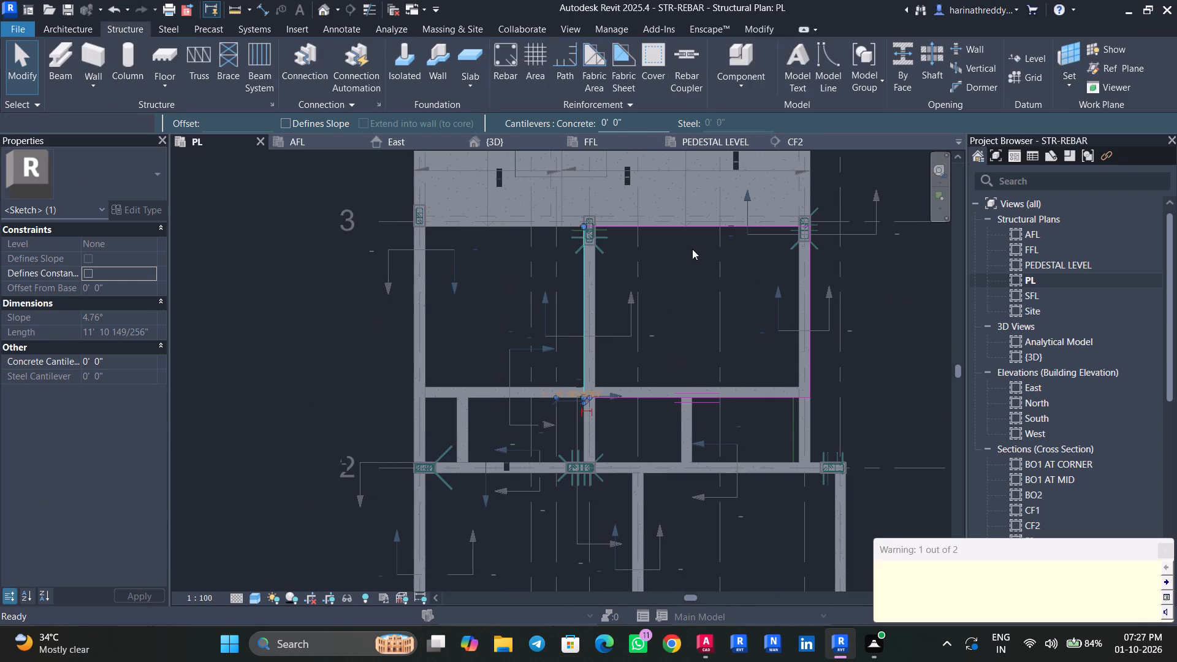
pyautogui.click(1165, 547)
pyautogui.press('Escape')
pyautogui.press('Escape')
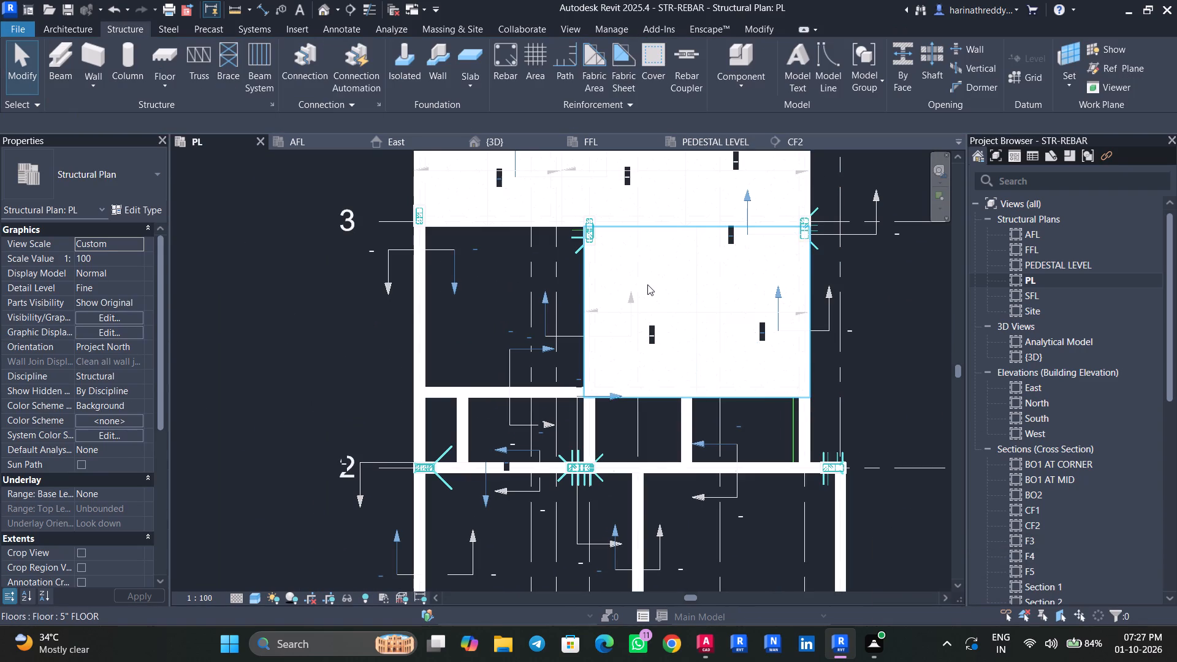
# Create a similar floor and sketch its rectangle over the adjacent bay, from the previous slab's lower corner to the outer beam's face below grid 3.
pyautogui.scroll(9, 672, 225)
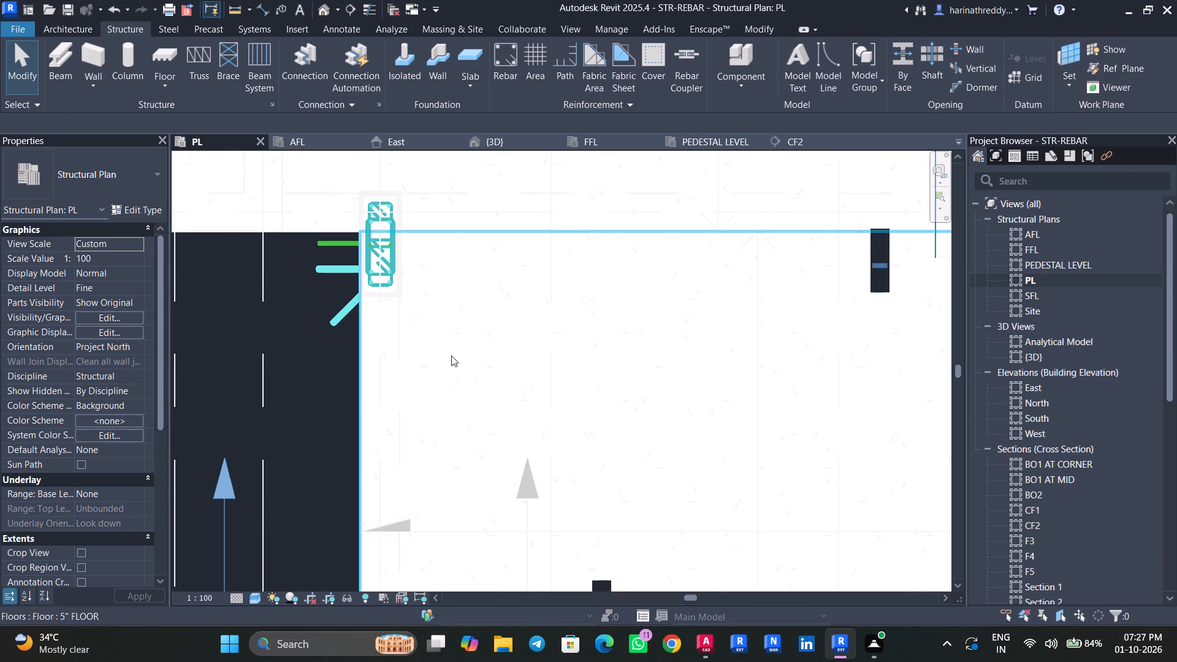
pyautogui.click(464, 354)
pyautogui.scroll(-6, 464, 354)
pyautogui.write('CS')
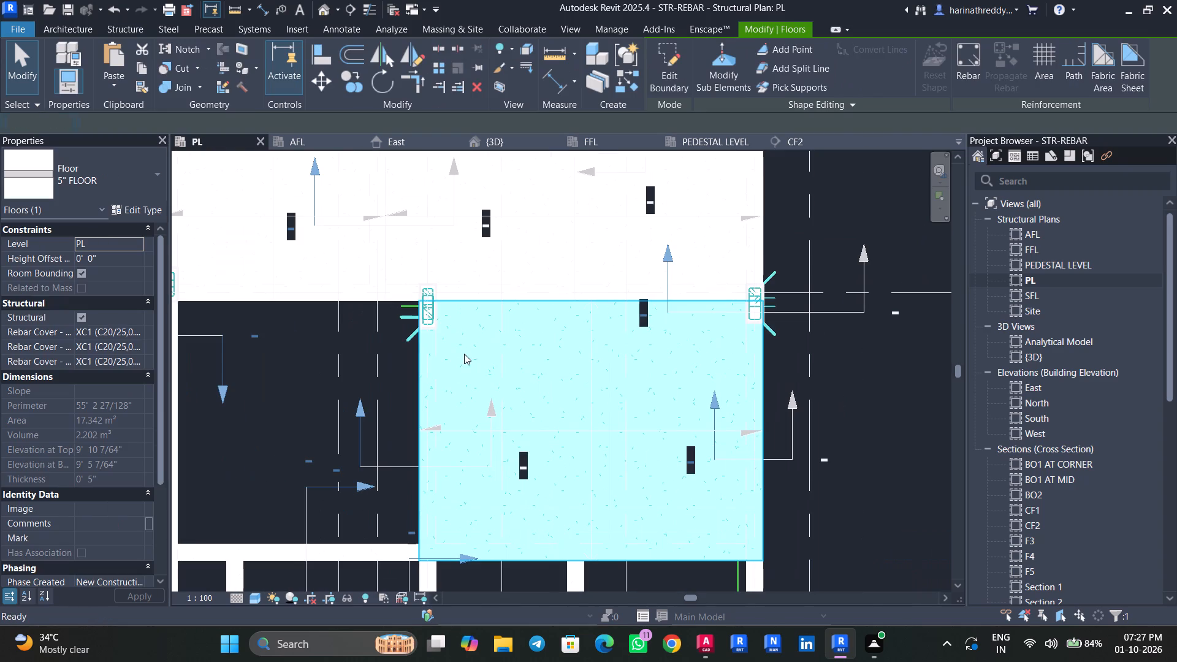
pyautogui.moveTo(352, 356); pyautogui.dragTo(587, 289, button='middle')
pyautogui.click(789, 48)
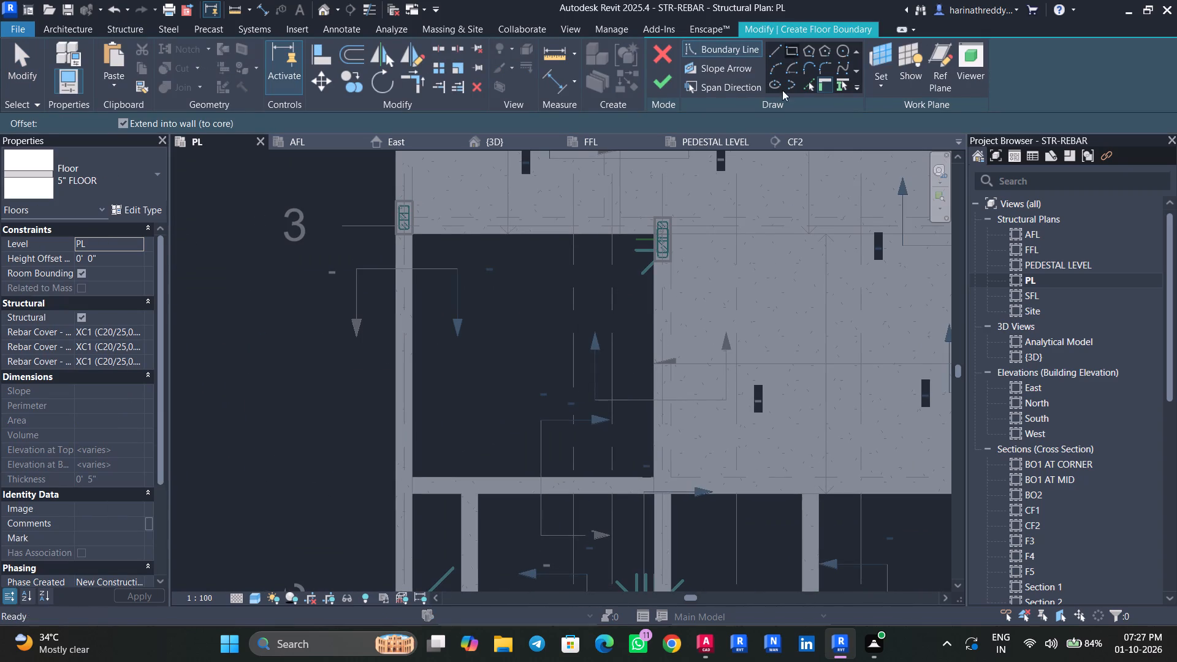
pyautogui.scroll(10, 652, 496)
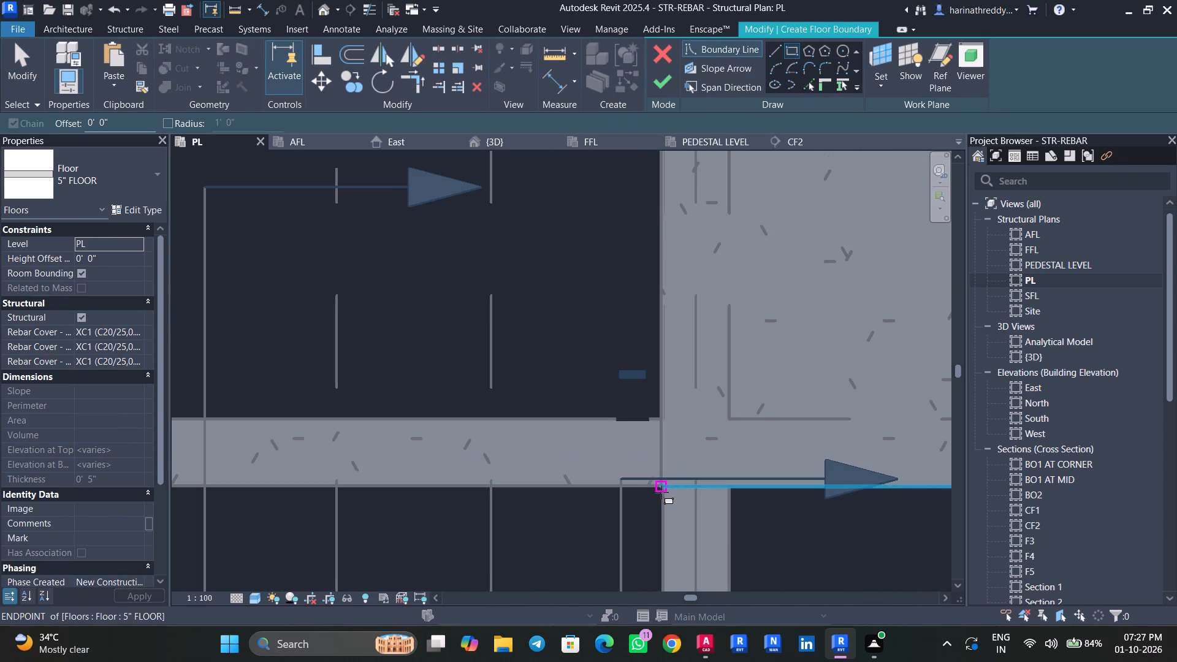
pyautogui.click(662, 492)
pyautogui.scroll(-8, 448, 365)
pyautogui.moveTo(446, 363); pyautogui.dragTo(679, 487, button='middle')
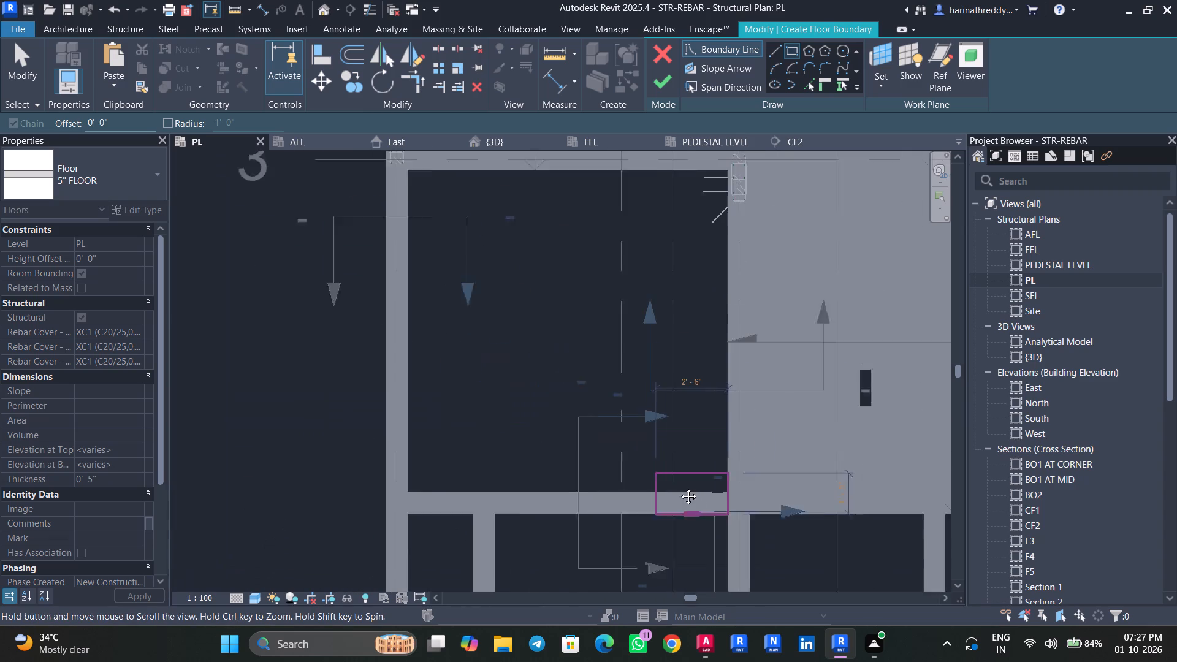
pyautogui.moveTo(679, 487); pyautogui.dragTo(685, 492, button='middle')
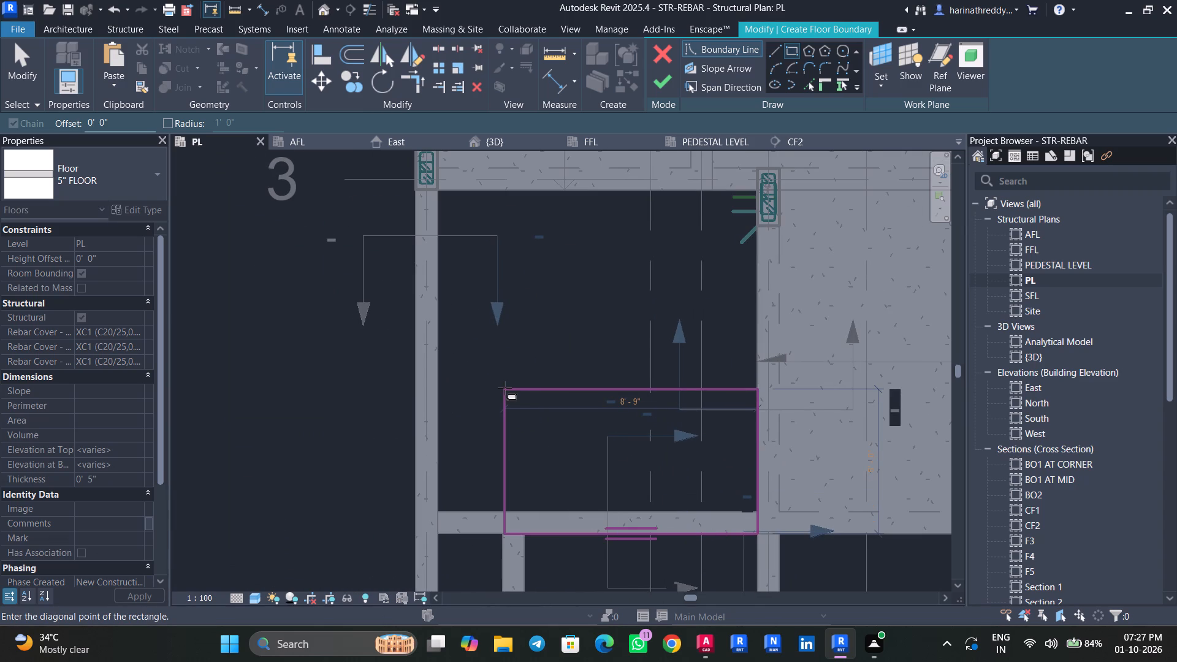
pyautogui.scroll(5, 404, 194)
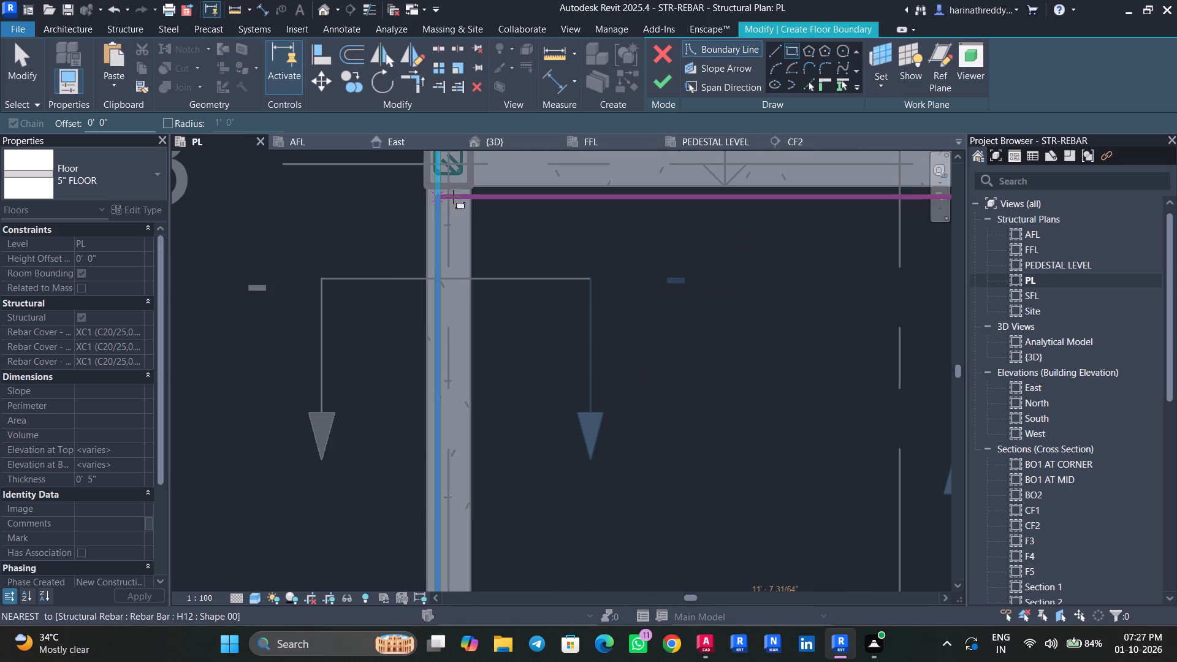
pyautogui.click(427, 186)
pyautogui.press('Escape')
pyautogui.press('Escape')
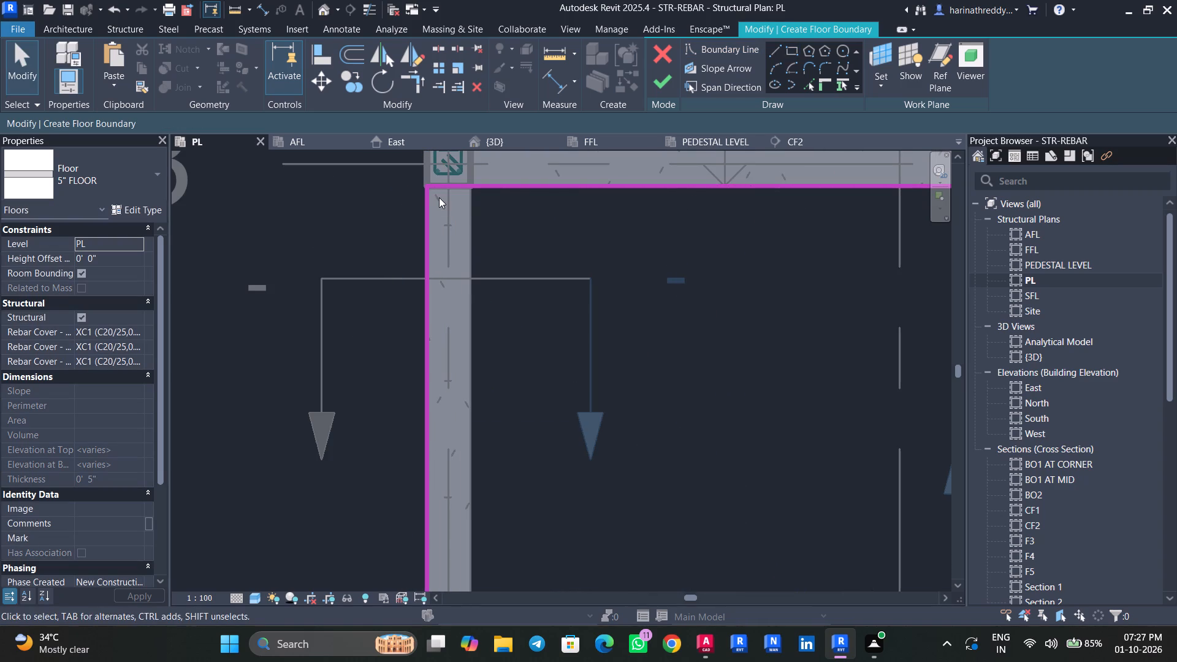
pyautogui.press('Escape')
# Check the rectangle's corners against the beams and slab edges, and finish the 5" FLOOR sketch.
pyautogui.scroll(3, 433, 178)
pyautogui.scroll(-1, 433, 178)
pyautogui.scroll(1, 433, 178)
pyautogui.scroll(-1, 425, 208)
pyautogui.scroll(3, 425, 208)
pyautogui.scroll(-1, 410, 218)
pyautogui.scroll(1, 410, 218)
pyautogui.scroll(-11, 410, 218)
pyautogui.moveTo(476, 294); pyautogui.dragTo(476, 182, button='middle')
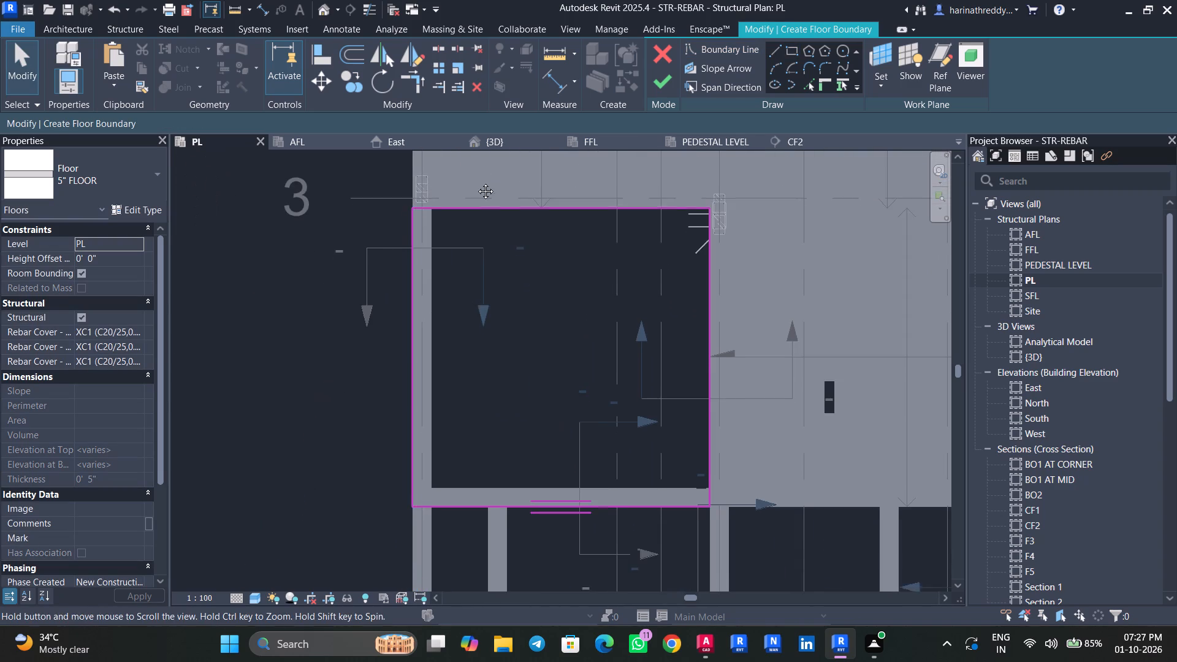
pyautogui.moveTo(476, 182); pyautogui.dragTo(476, 178, button='middle')
pyautogui.moveTo(563, 289); pyautogui.dragTo(532, 165, button='middle')
pyautogui.moveTo(563, 342); pyautogui.dragTo(553, 253, button='middle')
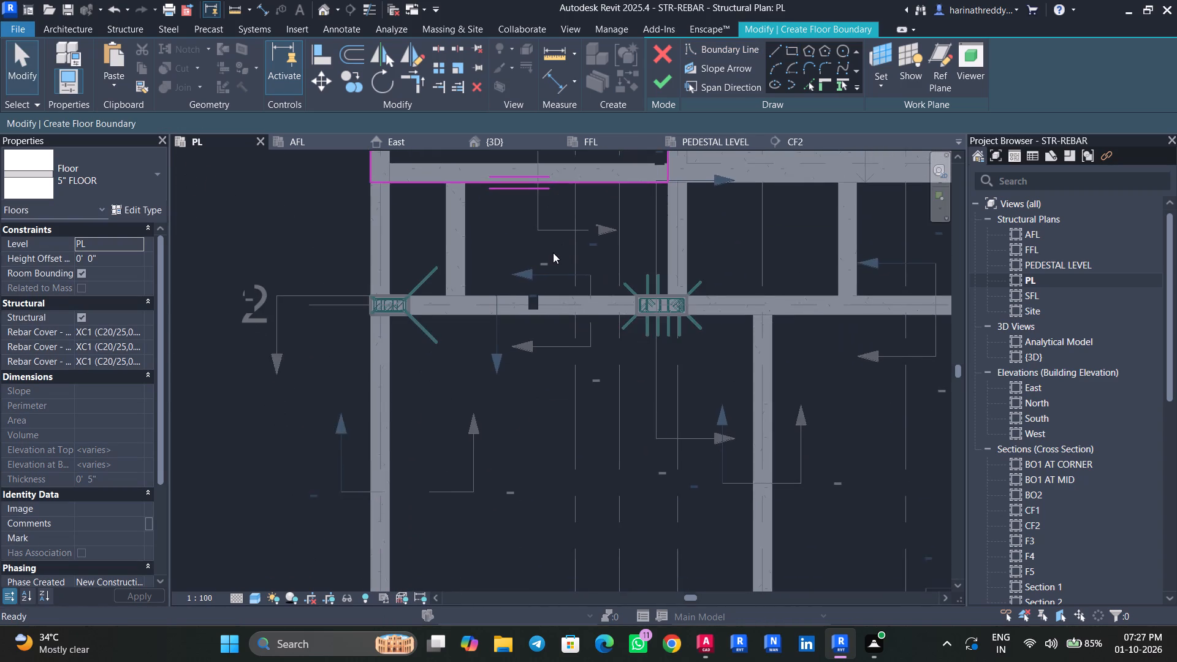
pyautogui.scroll(-4, 553, 253)
pyautogui.click(667, 85)
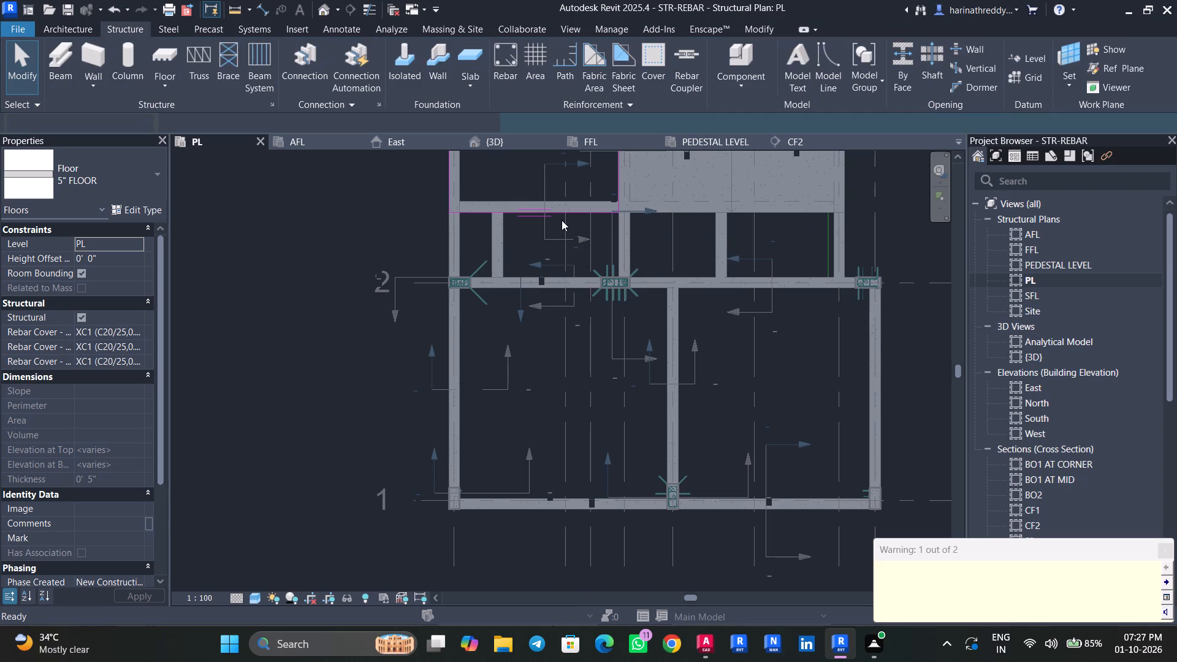
pyautogui.press('Escape')
pyautogui.press('Escape')
pyautogui.press('Escape')
# Create a similar floor and sketch its rectangle over the small bay above grid 2, from the slab's outer corner to beam B07's lower face.
pyautogui.click(517, 187)
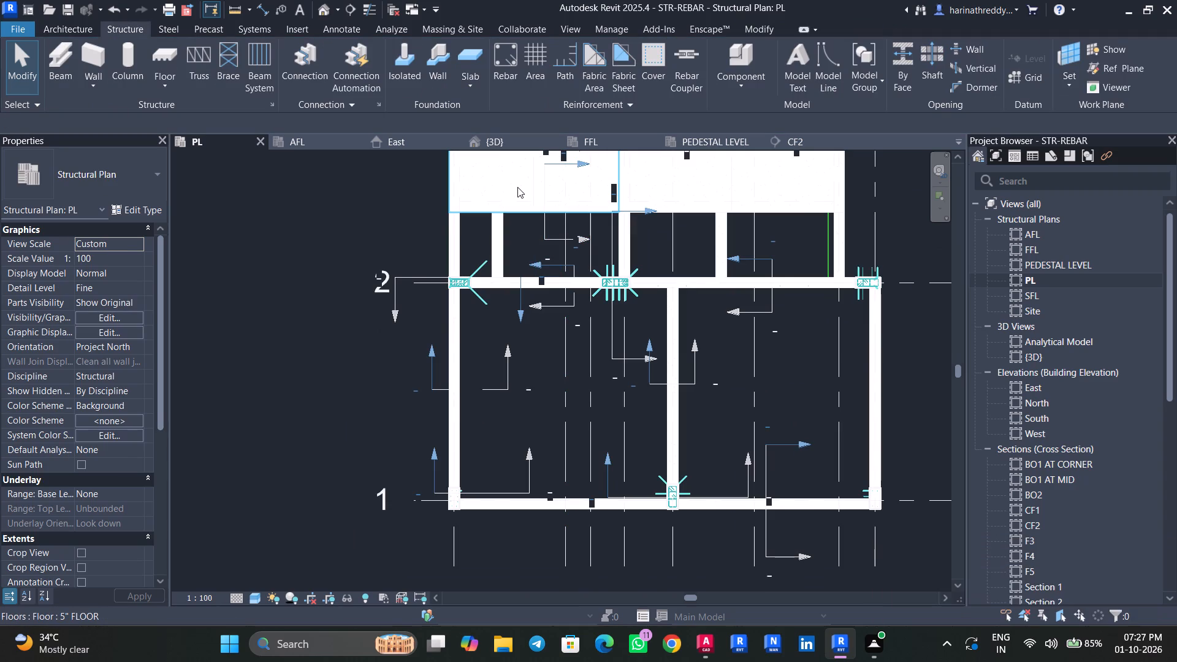
pyautogui.write('CS')
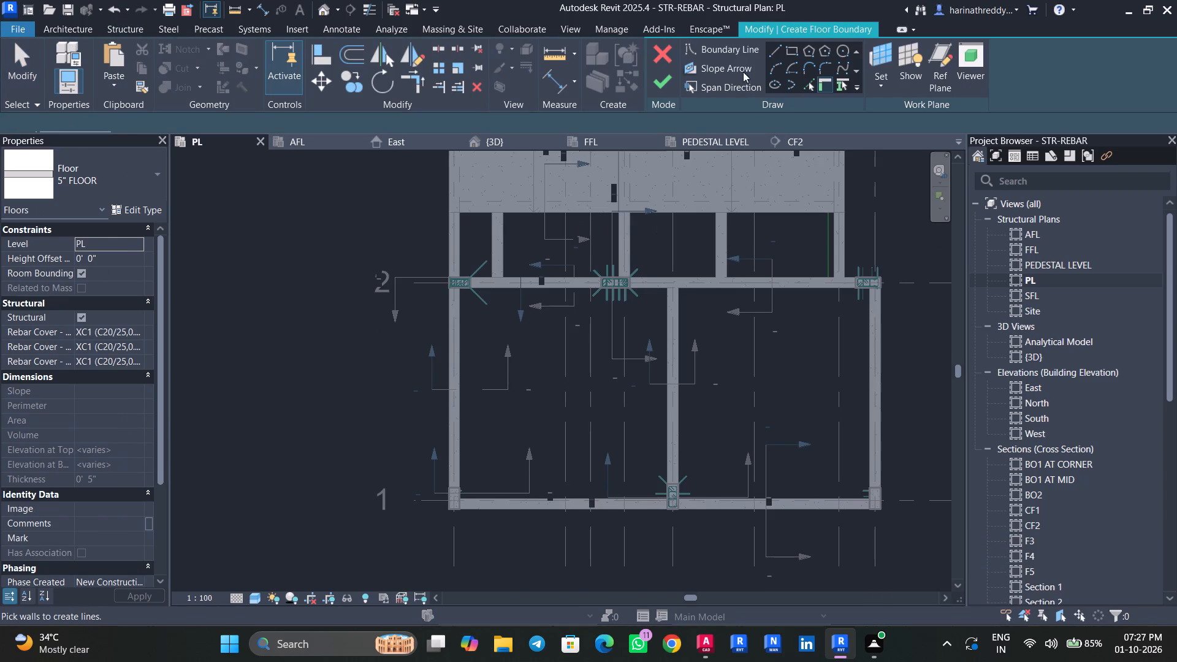
pyautogui.click(793, 52)
pyautogui.scroll(4, 836, 280)
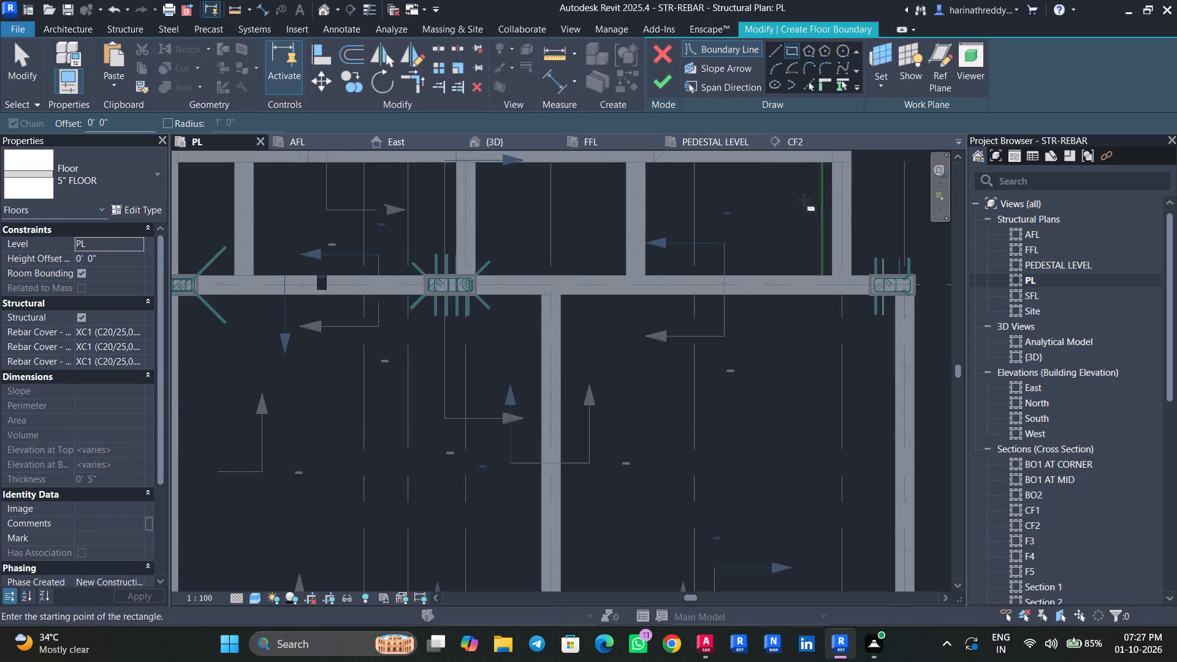
pyautogui.moveTo(859, 159); pyautogui.dragTo(853, 240, button='middle')
pyautogui.scroll(5, 826, 246)
pyautogui.click(866, 241)
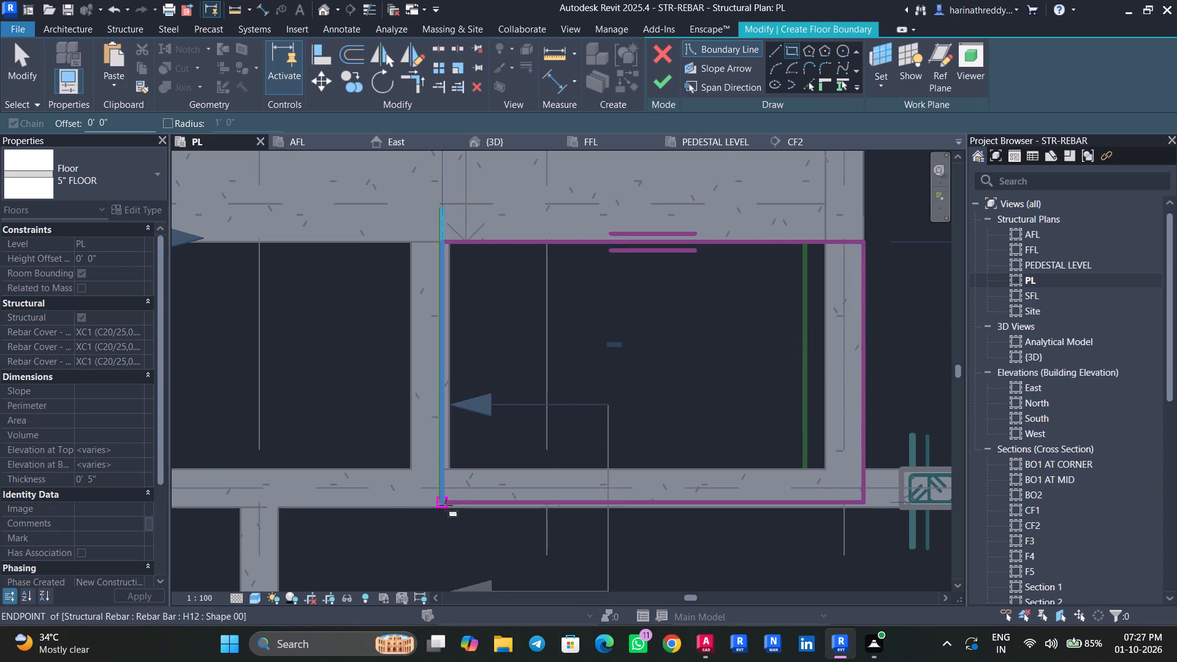
pyautogui.scroll(2, 452, 509)
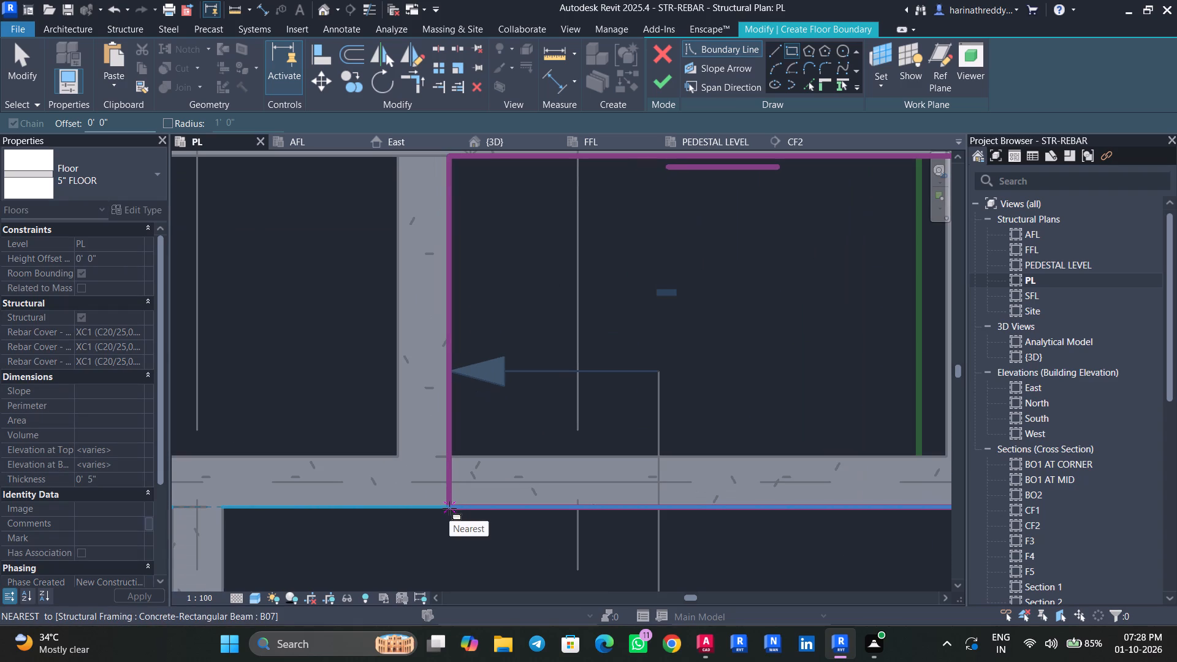
pyautogui.click(449, 508)
pyautogui.press('Escape')
pyautogui.press('Escape')
# Review the small bay's boundary and finish its 5" FLOOR sketch.
pyautogui.scroll(-3, 706, 359)
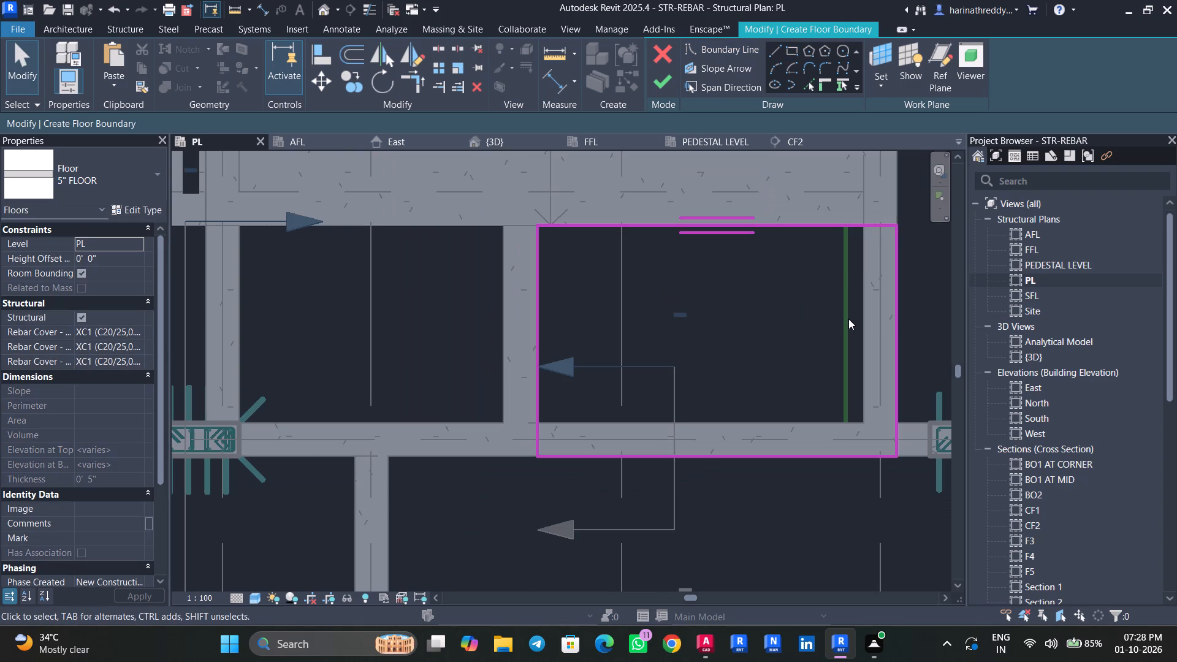
pyautogui.click(850, 318)
pyautogui.press('Escape')
pyautogui.press('Escape')
pyautogui.scroll(-5, 744, 299)
pyautogui.press('Escape')
pyautogui.click(657, 83)
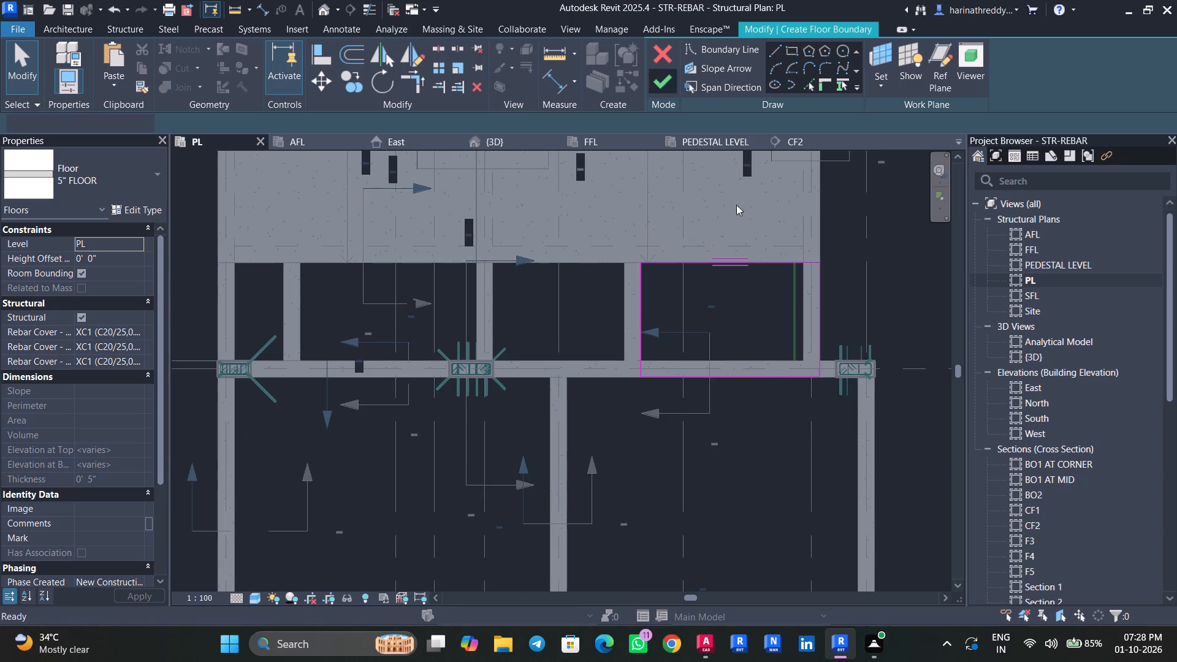
# Open the small bay slab's boundary for editing, check its inner edge against the beam face, and finish the sketch.
pyautogui.press('Escape')
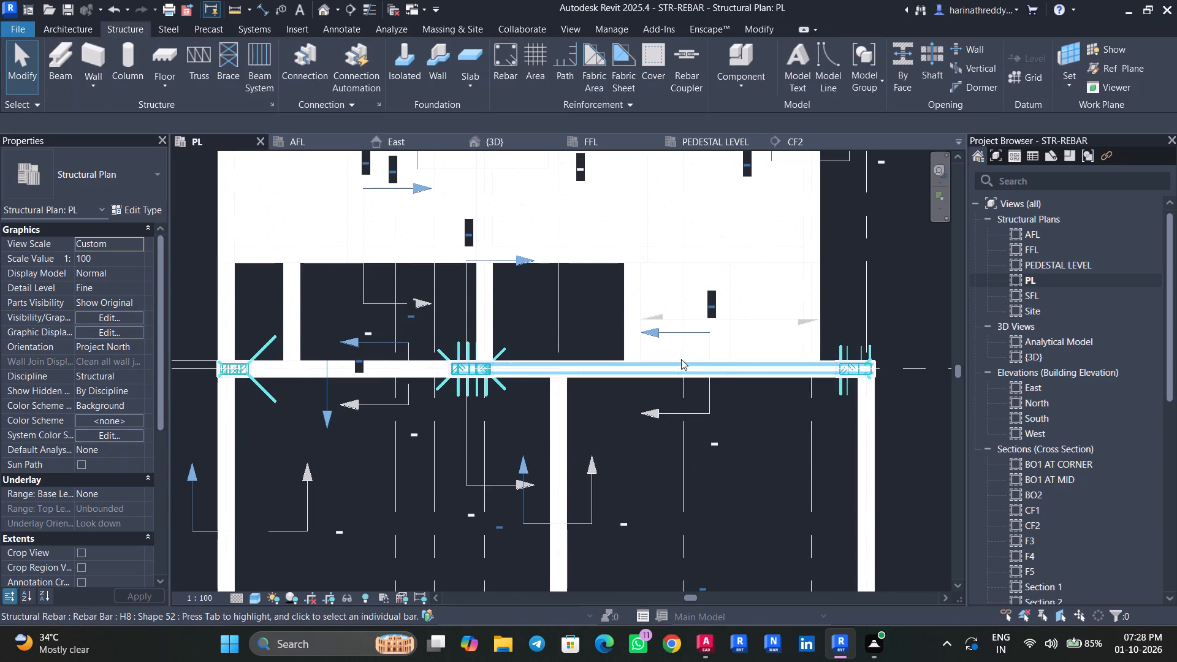
pyautogui.click(680, 348)
pyautogui.scroll(4, 680, 348)
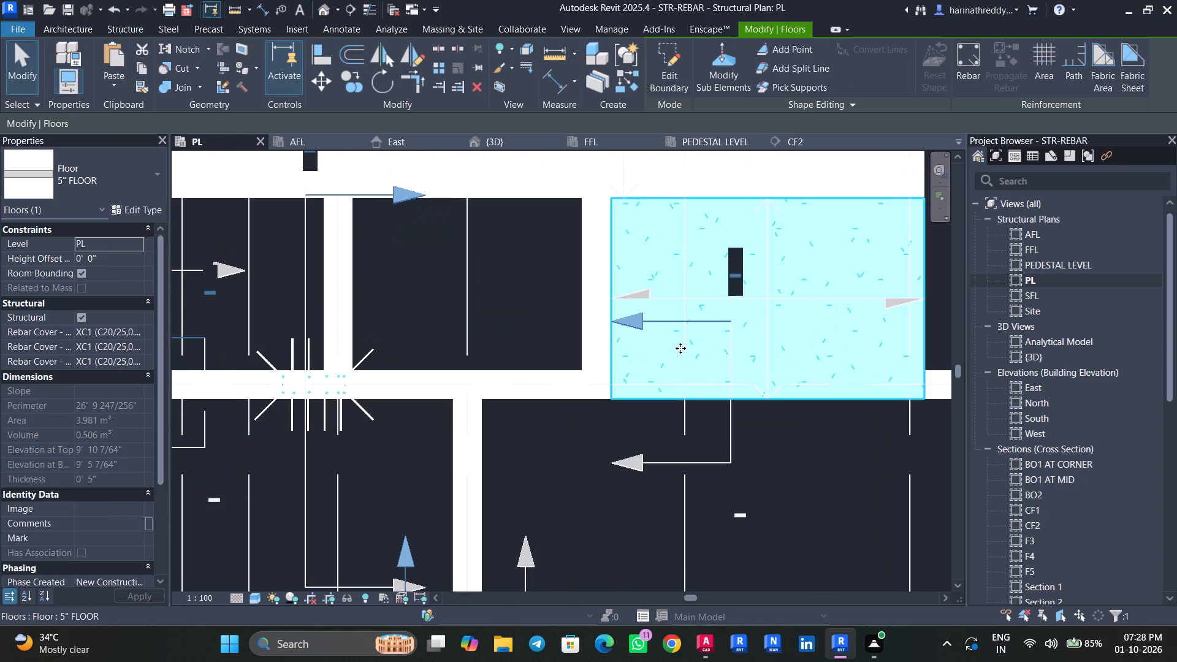
pyautogui.click(678, 56)
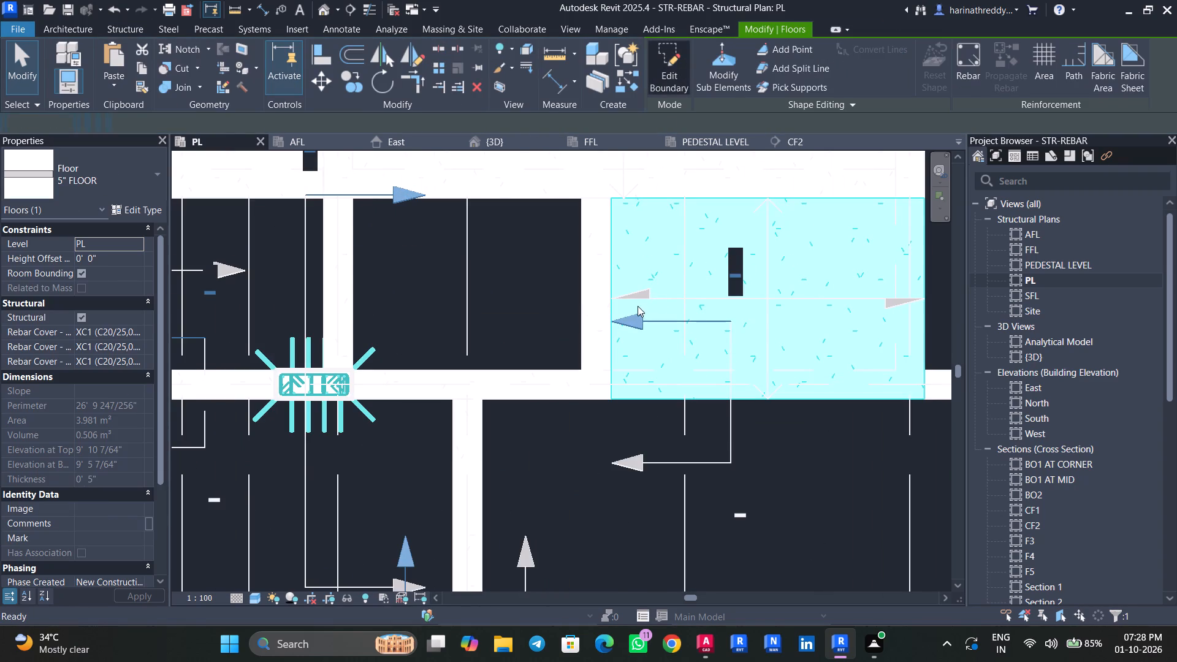
pyautogui.click(612, 278)
pyautogui.scroll(4, 612, 278)
pyautogui.scroll(-4, 612, 278)
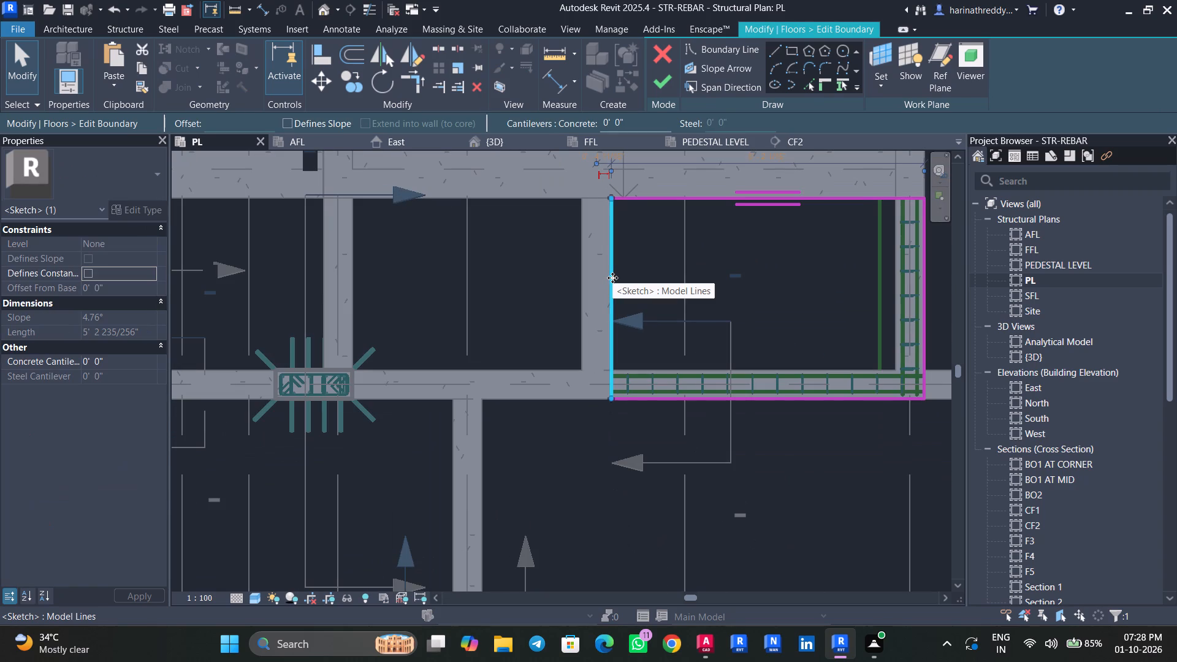
pyautogui.click(670, 87)
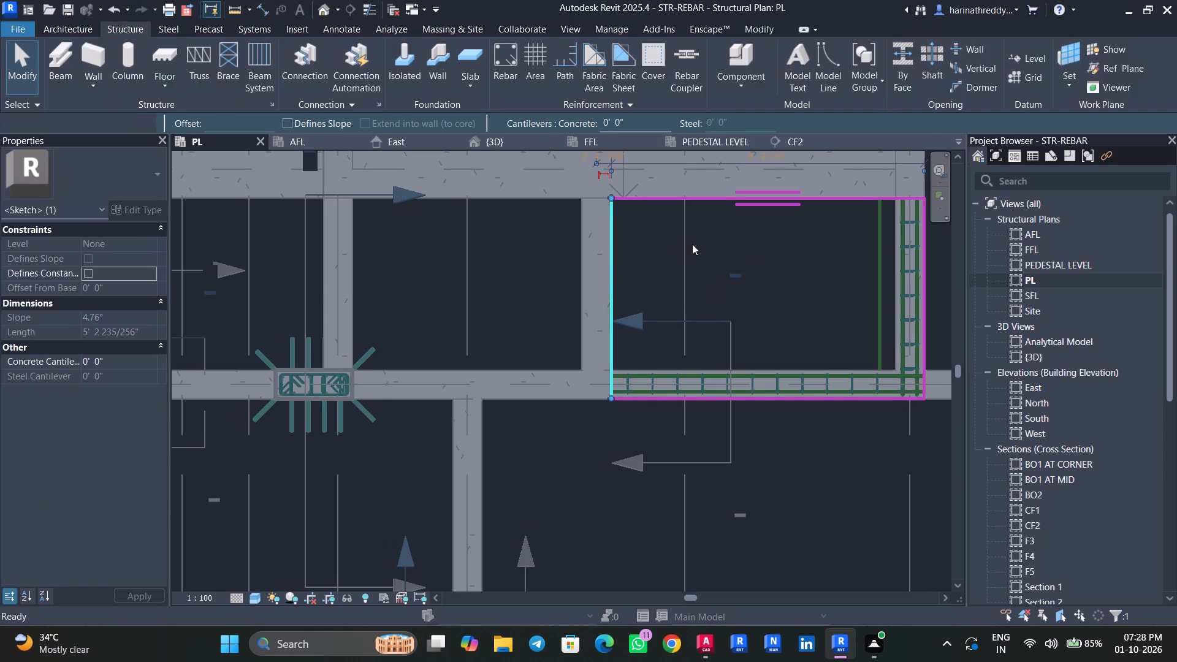
# Create a similar floor with a rectangle about 7'-6" wide over the adjacent bay above grid 2, and finish the 5" FLOOR sketch.
pyautogui.write('CS')
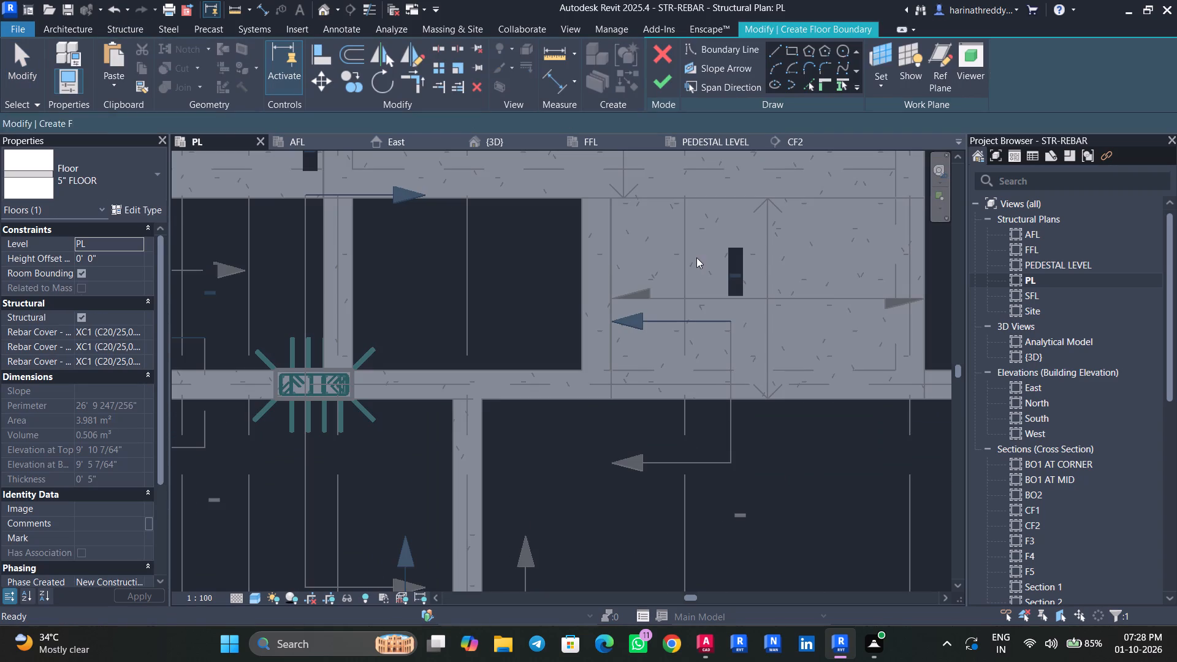
pyautogui.click(792, 47)
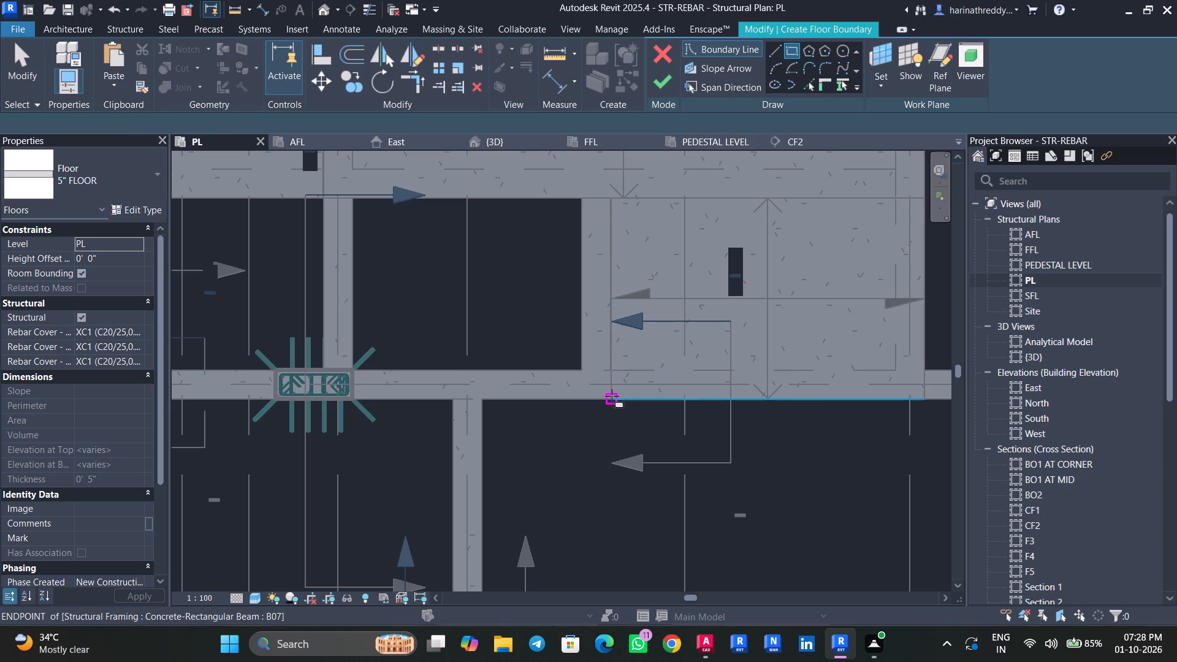
pyautogui.click(612, 398)
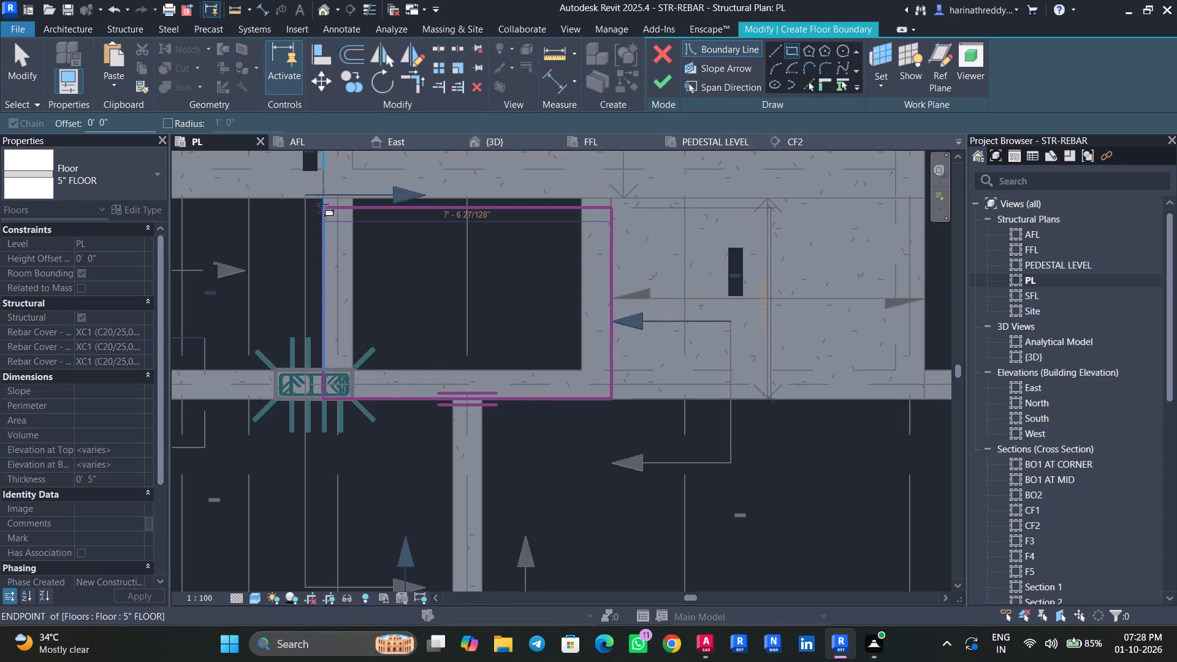
pyautogui.scroll(3, 322, 197)
pyautogui.click(322, 197)
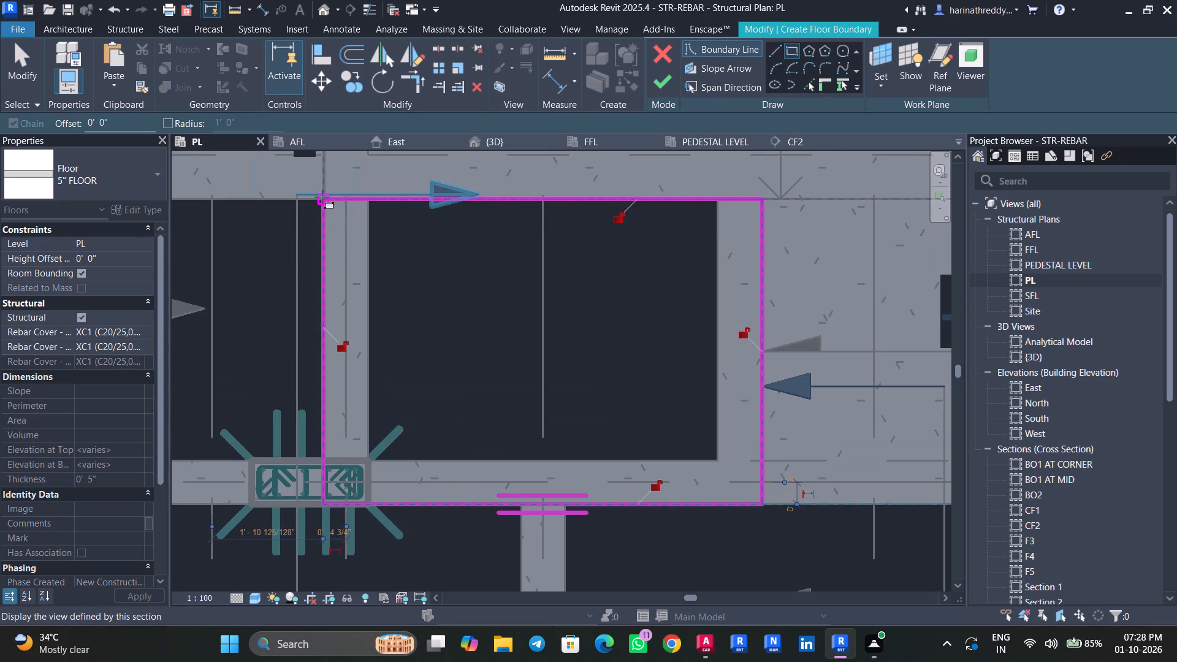
pyautogui.press('Escape')
pyautogui.press('Escape')
pyautogui.scroll(-9, 466, 301)
pyautogui.moveTo(466, 305); pyautogui.dragTo(668, 299, button='middle')
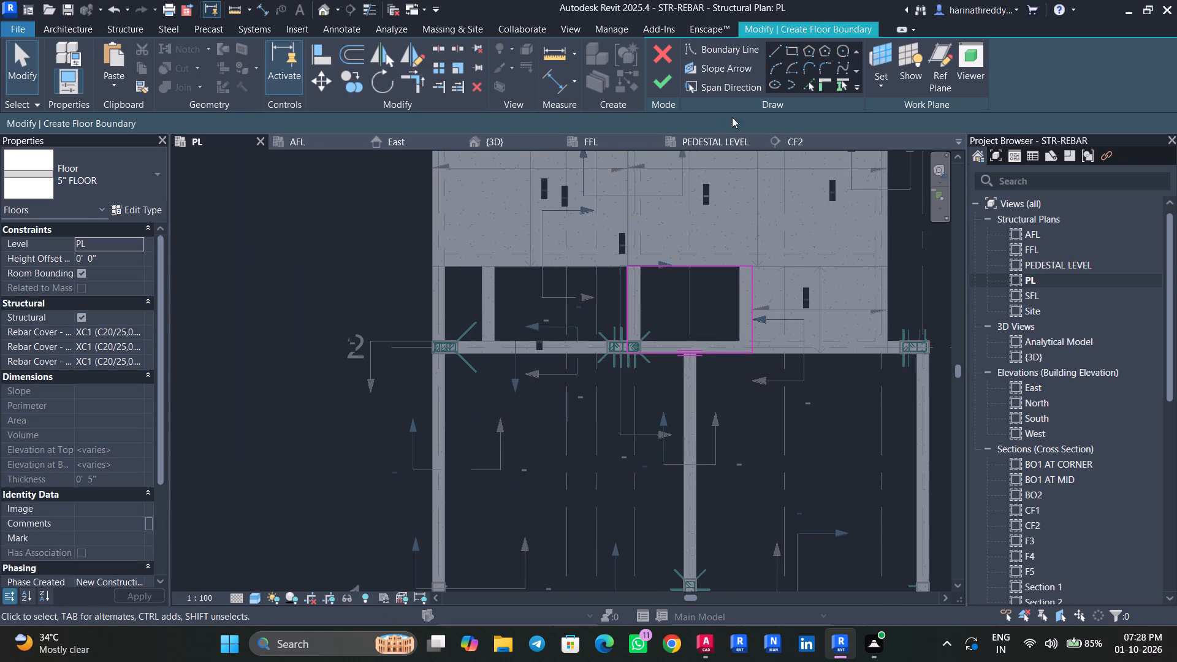
pyautogui.click(661, 77)
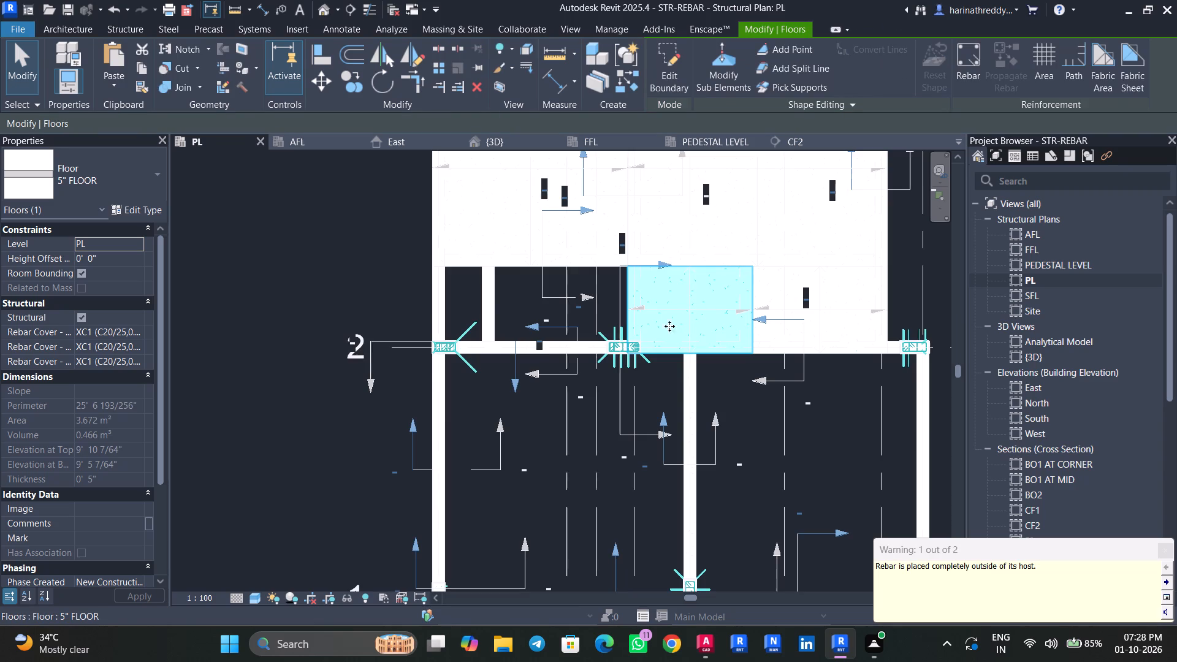
# Create a similar 5" FLOOR over the following bay above grid 2, about 8'-0" wide to the next beam's near face, and finish its sketch.
pyautogui.write('CS')
pyautogui.scroll(4, 625, 351)
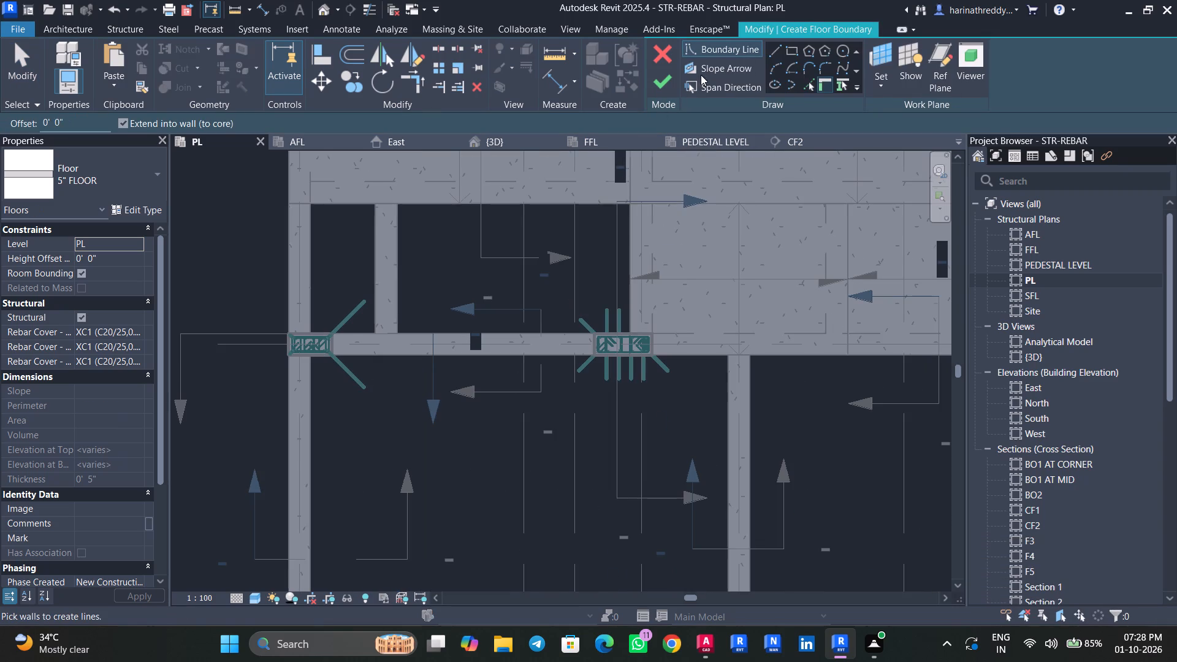
pyautogui.click(790, 50)
pyautogui.click(629, 356)
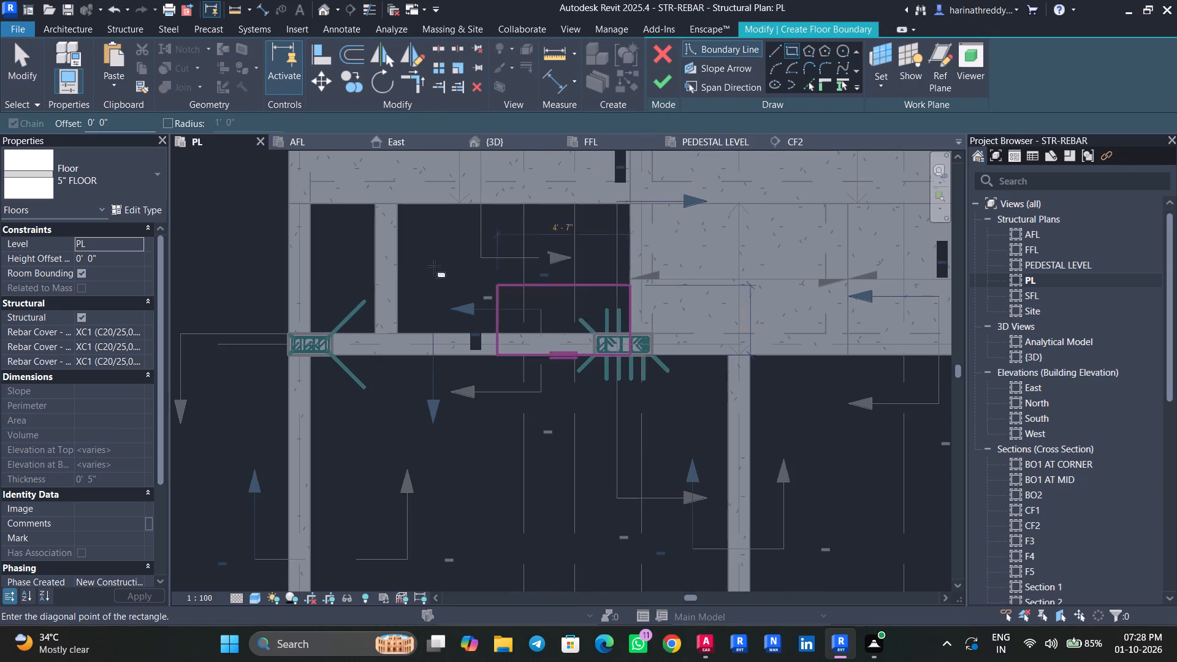
pyautogui.click(396, 206)
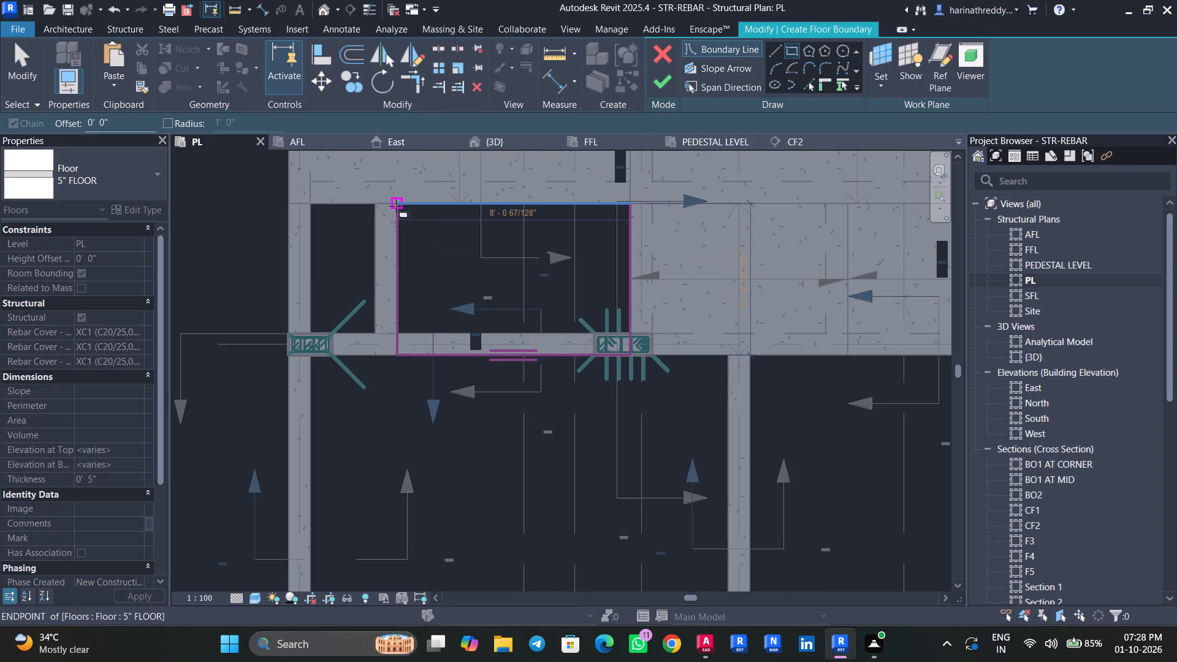
pyautogui.press('Escape')
pyautogui.press('Escape')
pyautogui.click(669, 80)
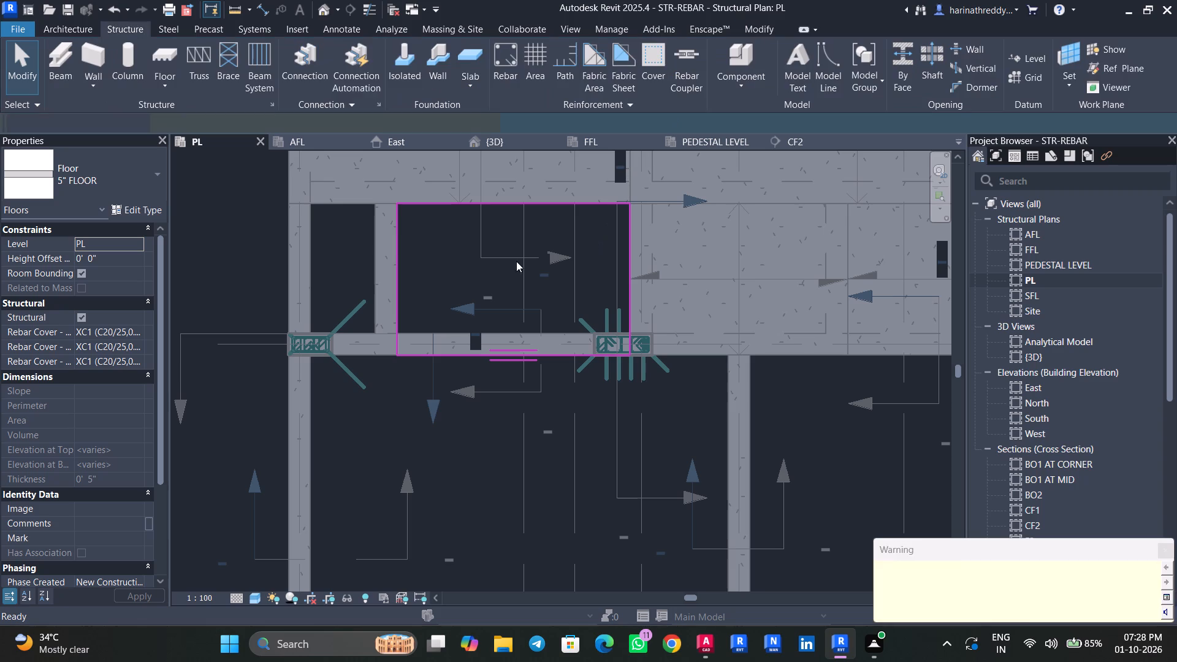
# Create a similar floor over the remaining narrow bay above grid 2, out to beam B08's outer face, and finish the 5" FLOOR sketch.
pyautogui.write('CS')
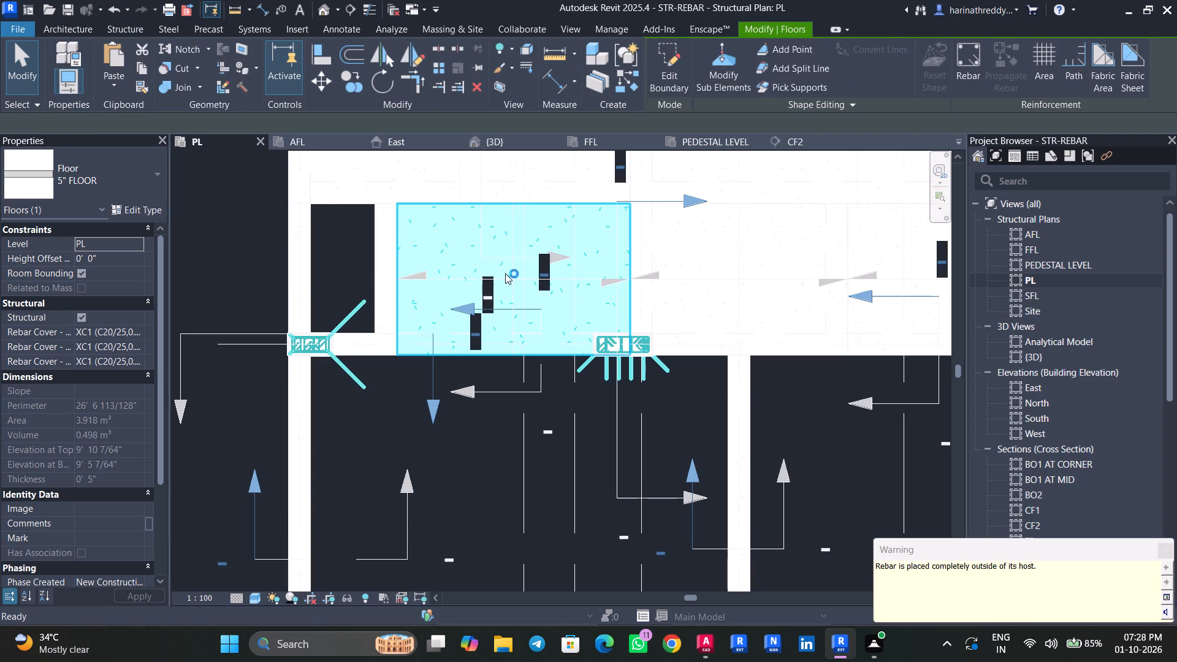
pyautogui.click(788, 53)
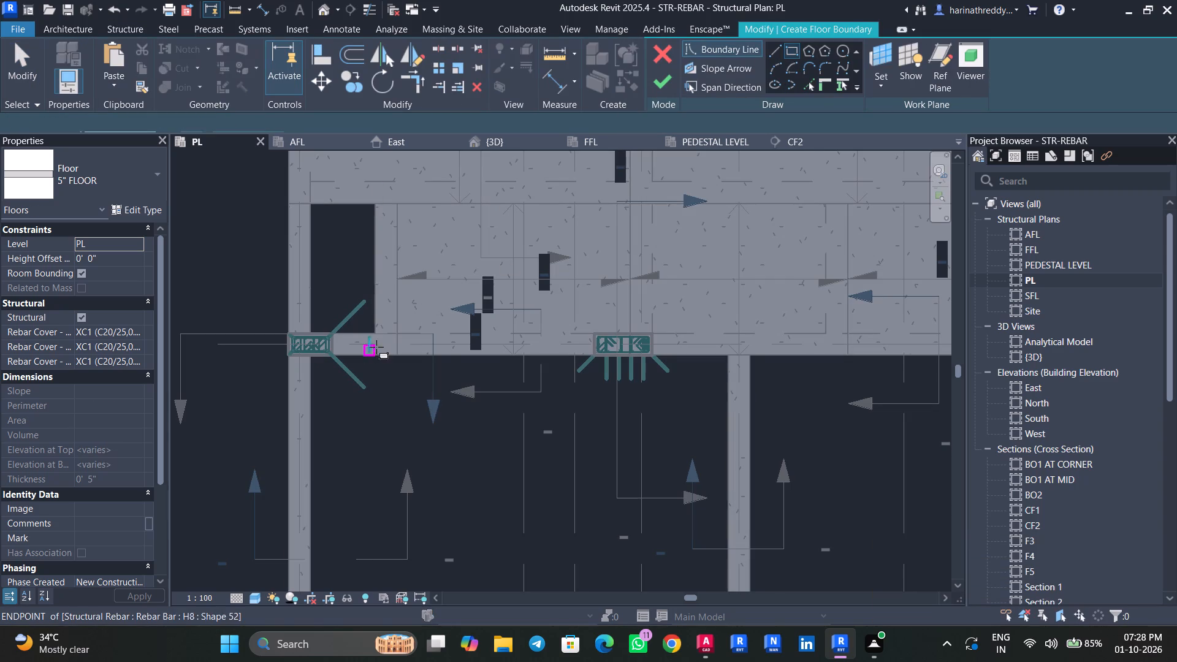
pyautogui.scroll(5, 378, 347)
pyautogui.click(420, 361)
pyautogui.moveTo(267, 220); pyautogui.dragTo(446, 460, button='middle')
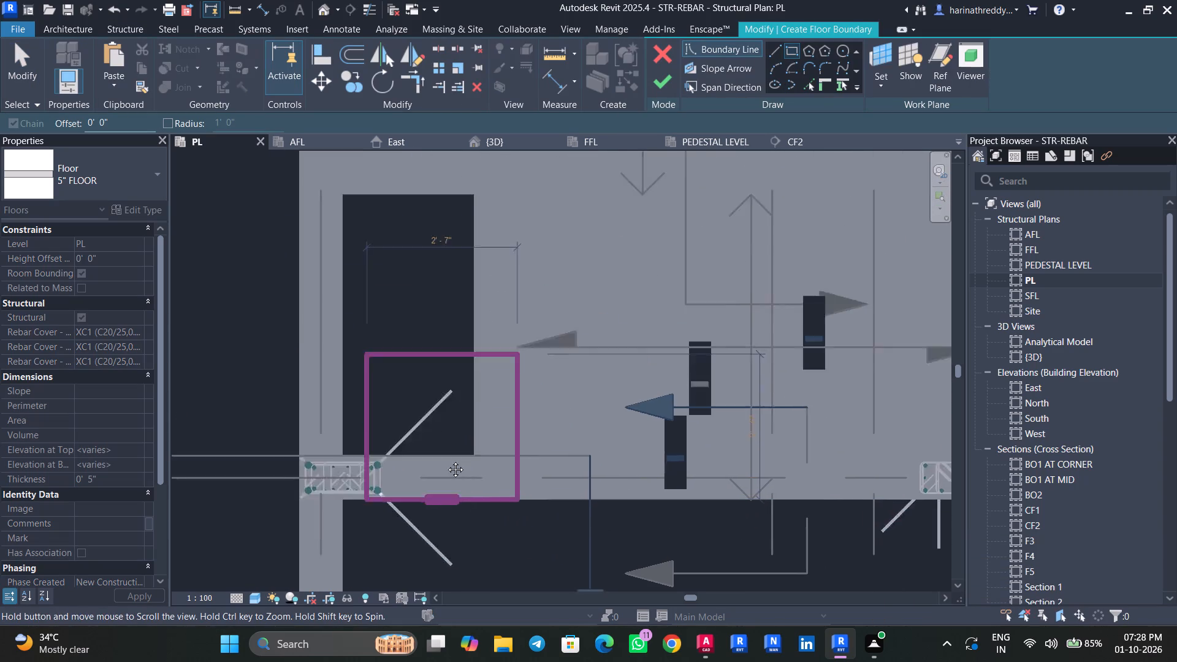
pyautogui.moveTo(446, 460); pyautogui.dragTo(449, 463, button='middle')
pyautogui.scroll(1, 449, 454)
pyautogui.click(368, 278)
pyautogui.press('Escape')
pyautogui.press('Escape')
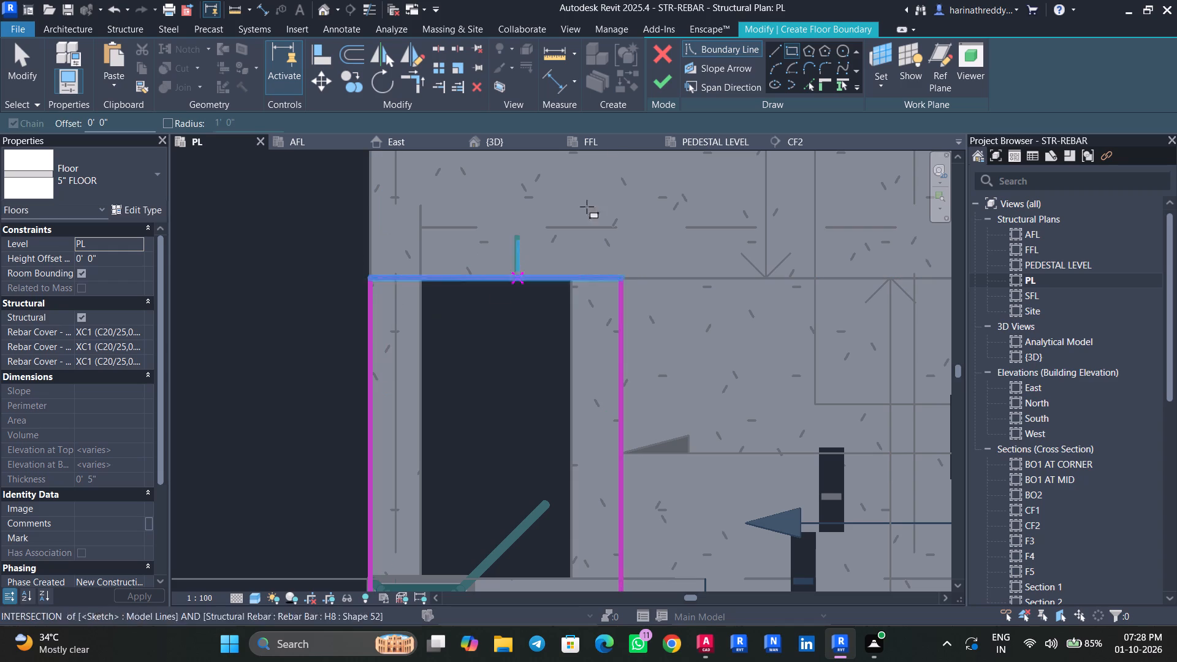
pyautogui.click(674, 73)
pyautogui.scroll(-9, 498, 356)
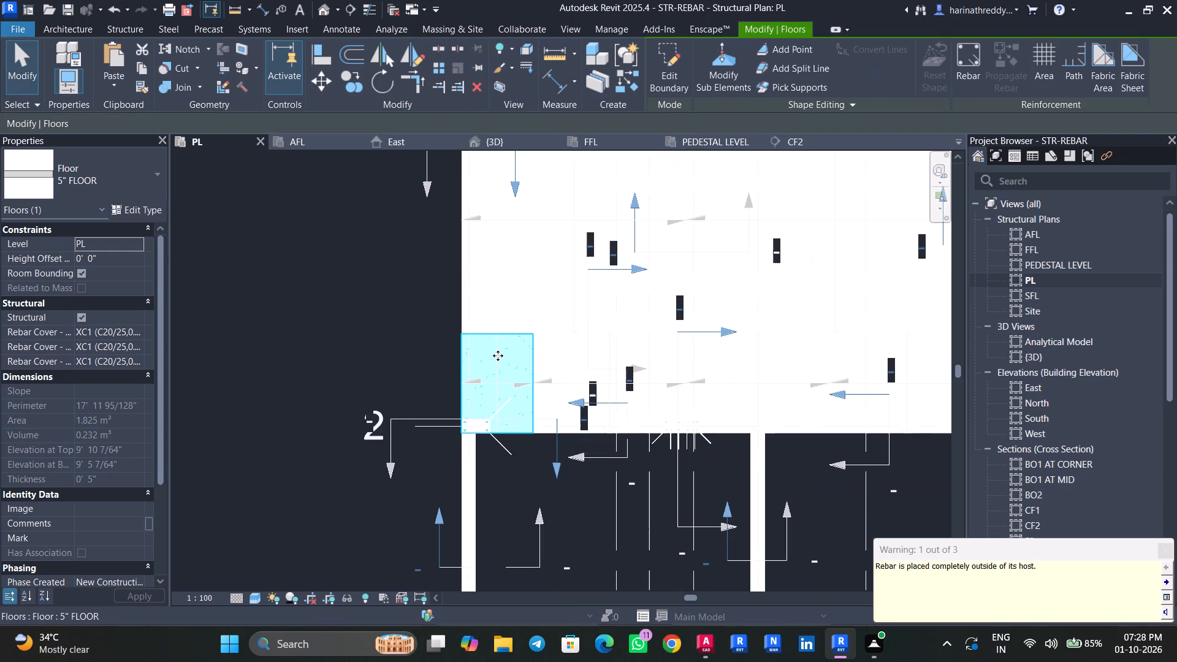
pyautogui.press('Escape')
pyautogui.press('Escape')
# Create a similar floor and sketch its rectangle over the large bay between grids 2 and 1, from the outer beam corner to column C4.
pyautogui.scroll(-4, 560, 449)
pyautogui.moveTo(568, 471); pyautogui.dragTo(539, 362, button='middle')
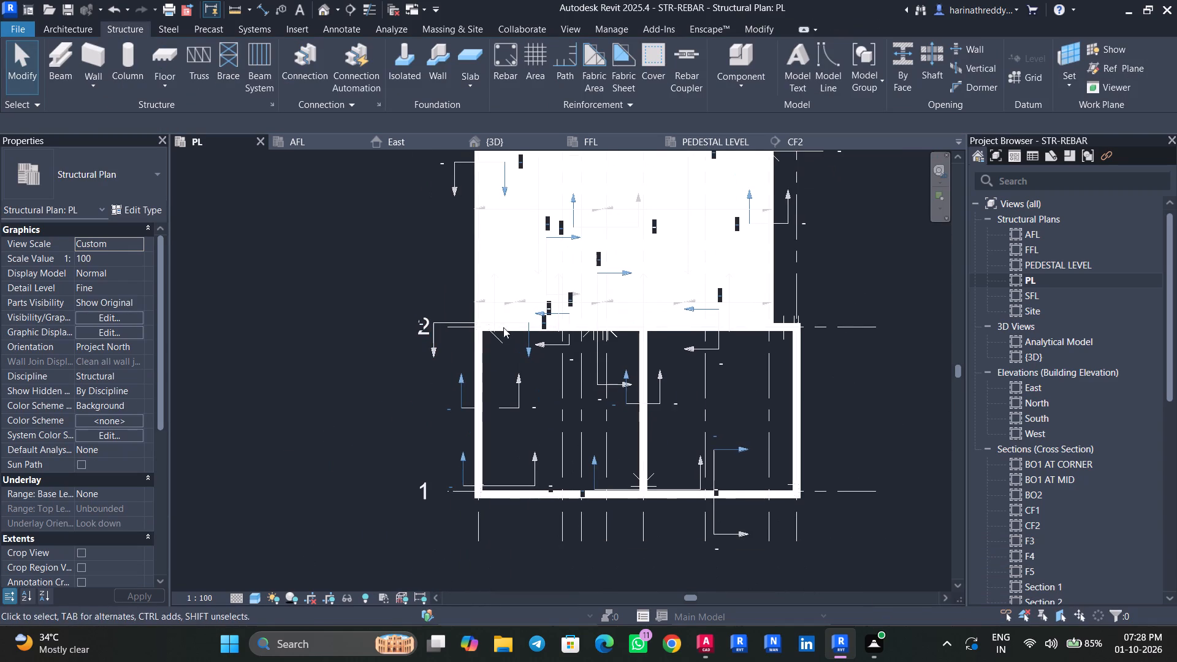
pyautogui.scroll(4, 511, 310)
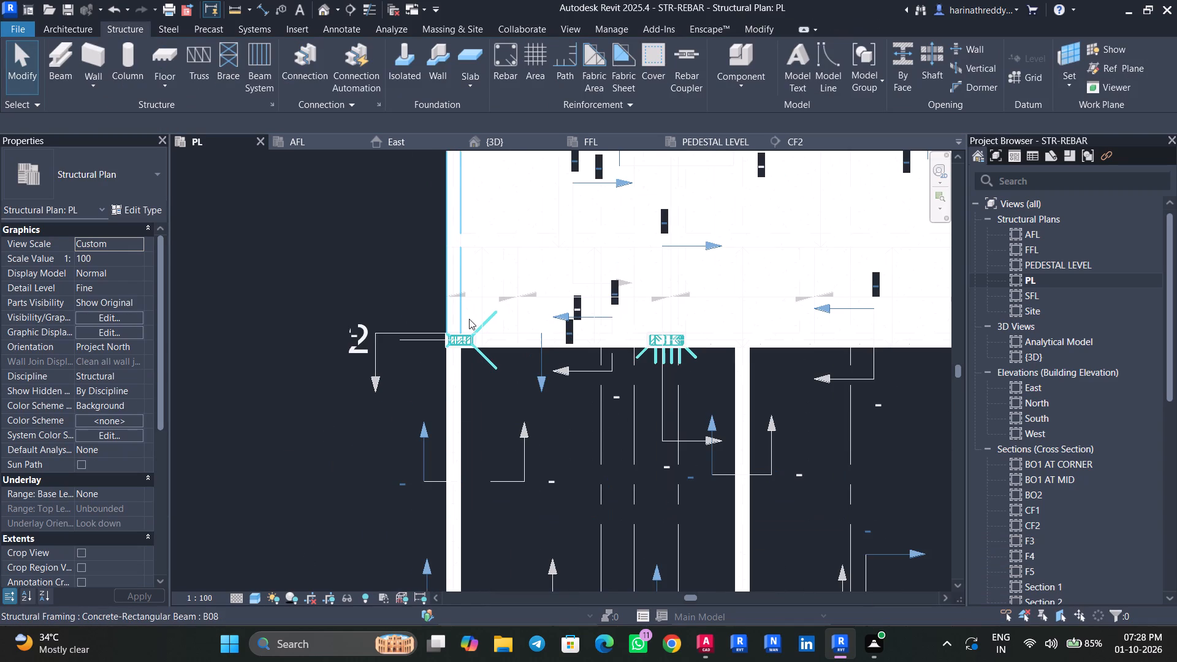
pyautogui.click(469, 321)
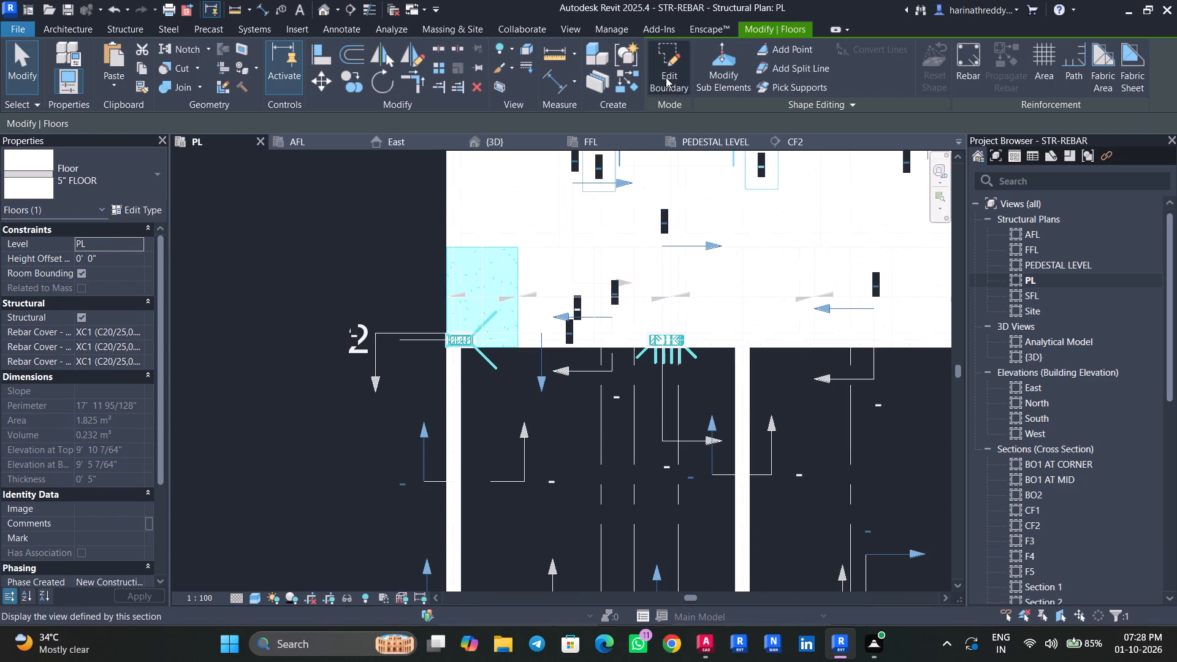
pyautogui.write('CS')
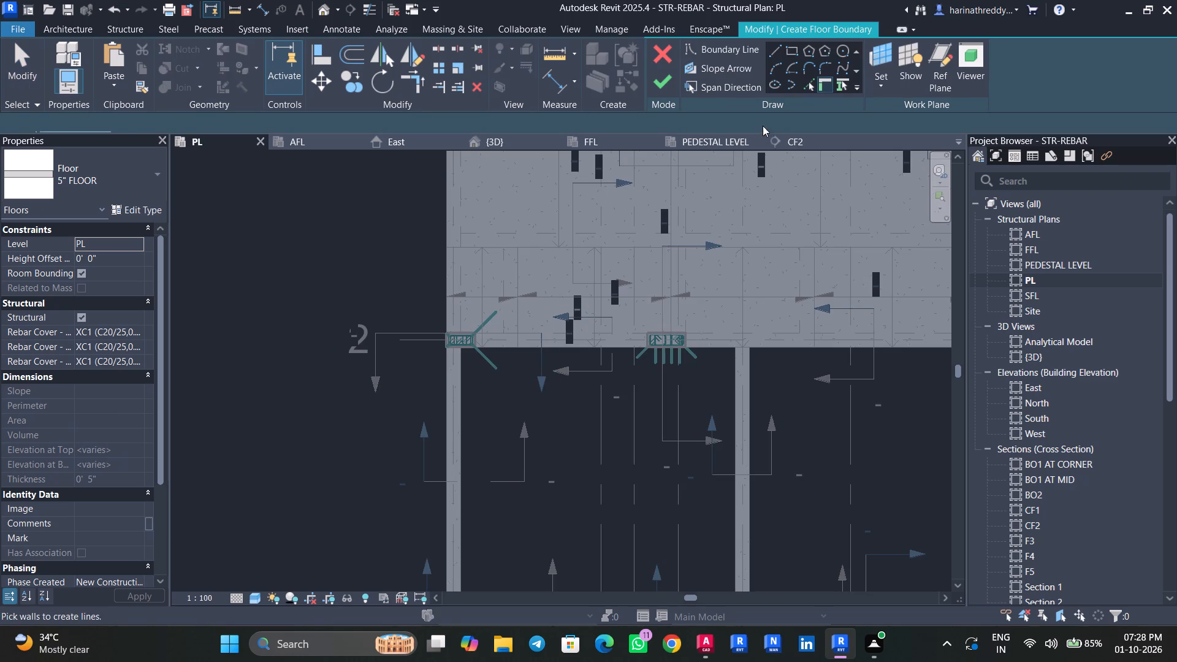
pyautogui.click(790, 50)
pyautogui.scroll(8, 455, 346)
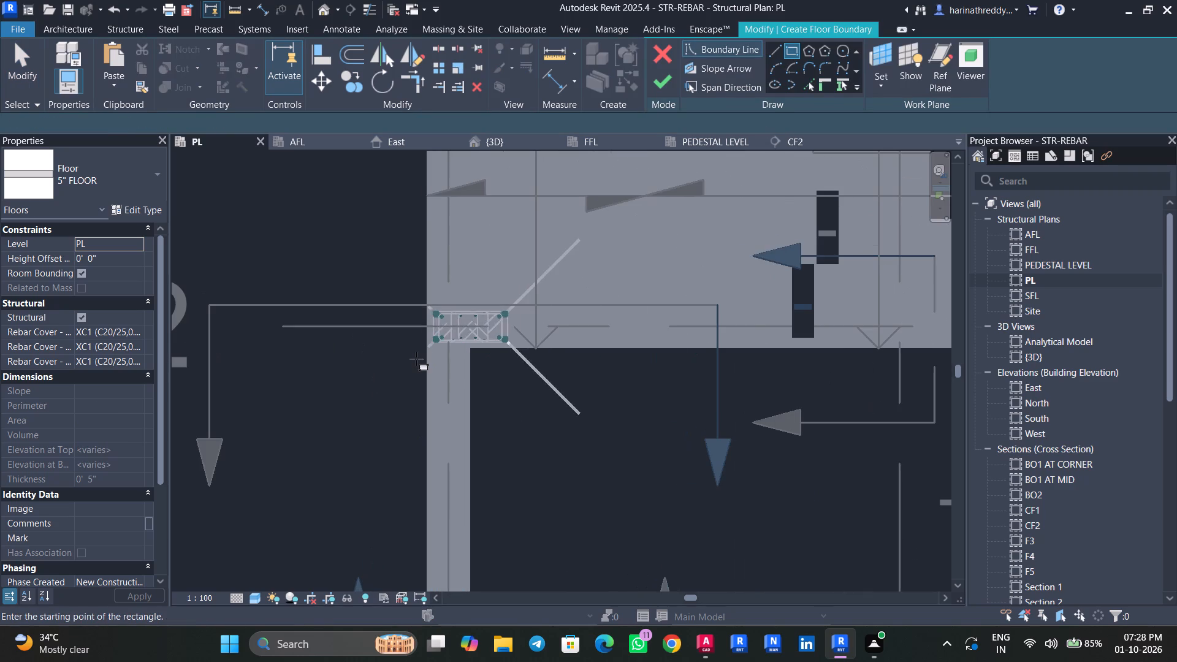
pyautogui.scroll(3, 416, 359)
pyautogui.click(430, 338)
pyautogui.scroll(-3, 587, 485)
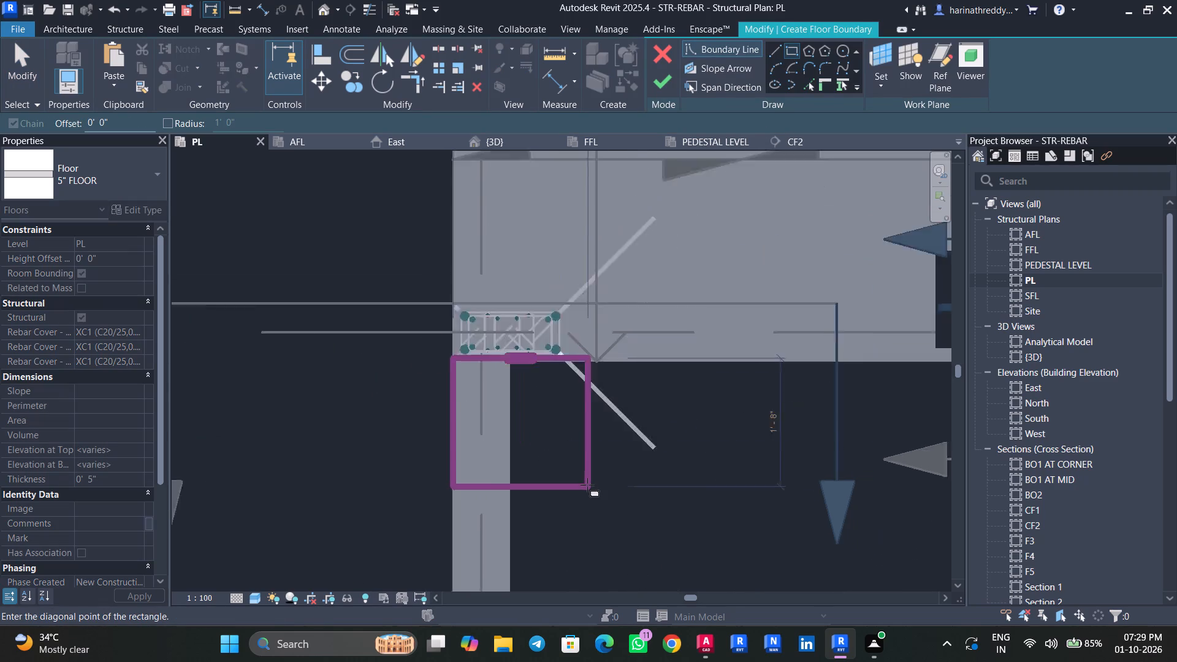
pyautogui.scroll(-8, 587, 485)
pyautogui.moveTo(630, 535); pyautogui.dragTo(551, 411, button='middle')
pyautogui.moveTo(660, 572); pyautogui.dragTo(619, 411, button='middle')
pyautogui.scroll(3, 743, 468)
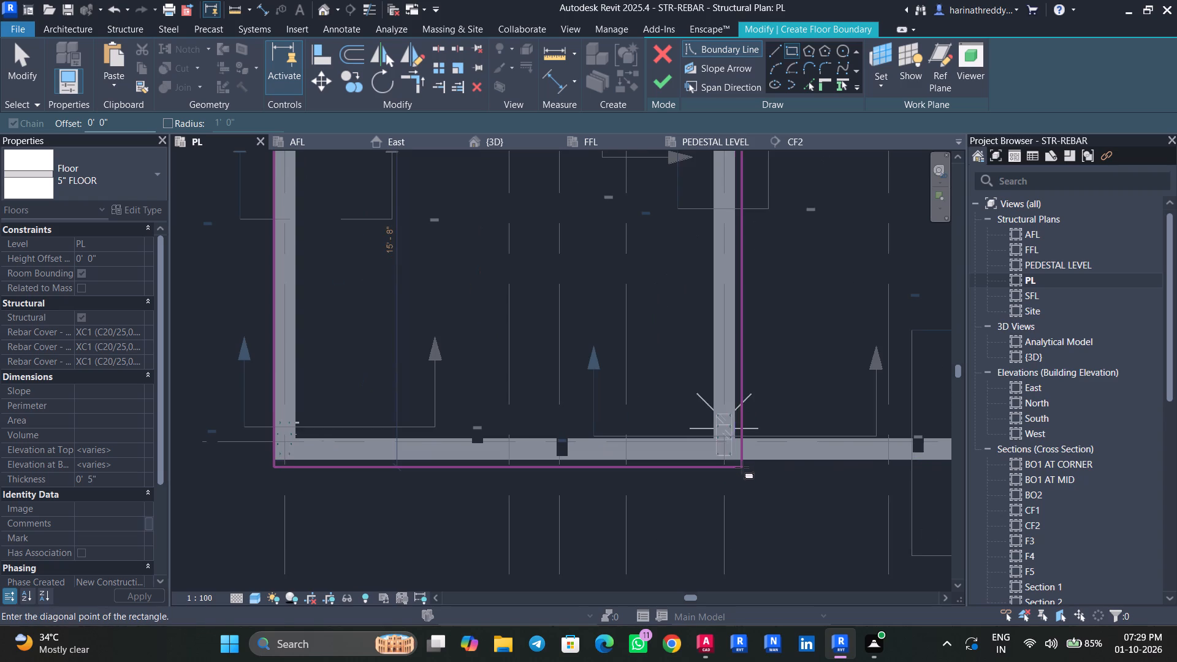
pyautogui.scroll(4, 732, 466)
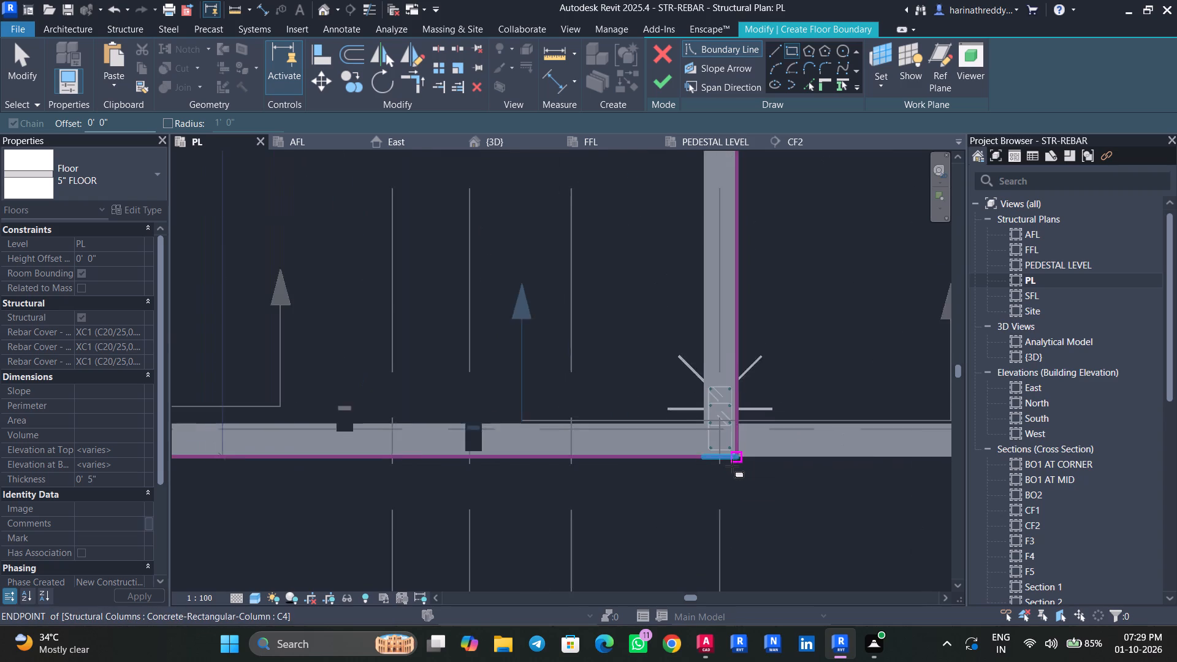
pyautogui.scroll(1, 732, 466)
pyautogui.click(732, 466)
pyautogui.press('Escape')
pyautogui.press('Escape')
pyautogui.press('Escape')
pyautogui.press('Escape')
# Move the rectangle's edges near column C4 onto the outer face of the grid 1 beam and the far face of the intermediate beam.
pyautogui.click(736, 429)
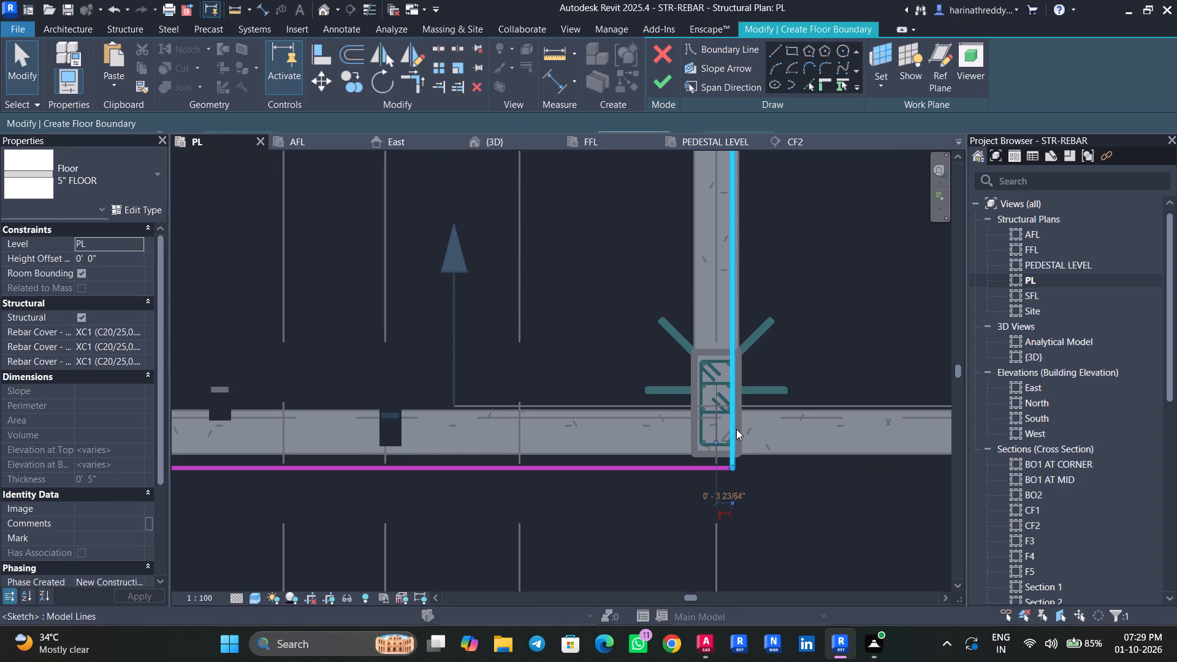
pyautogui.press('Right')
pyautogui.press('Right')
pyautogui.click(662, 470)
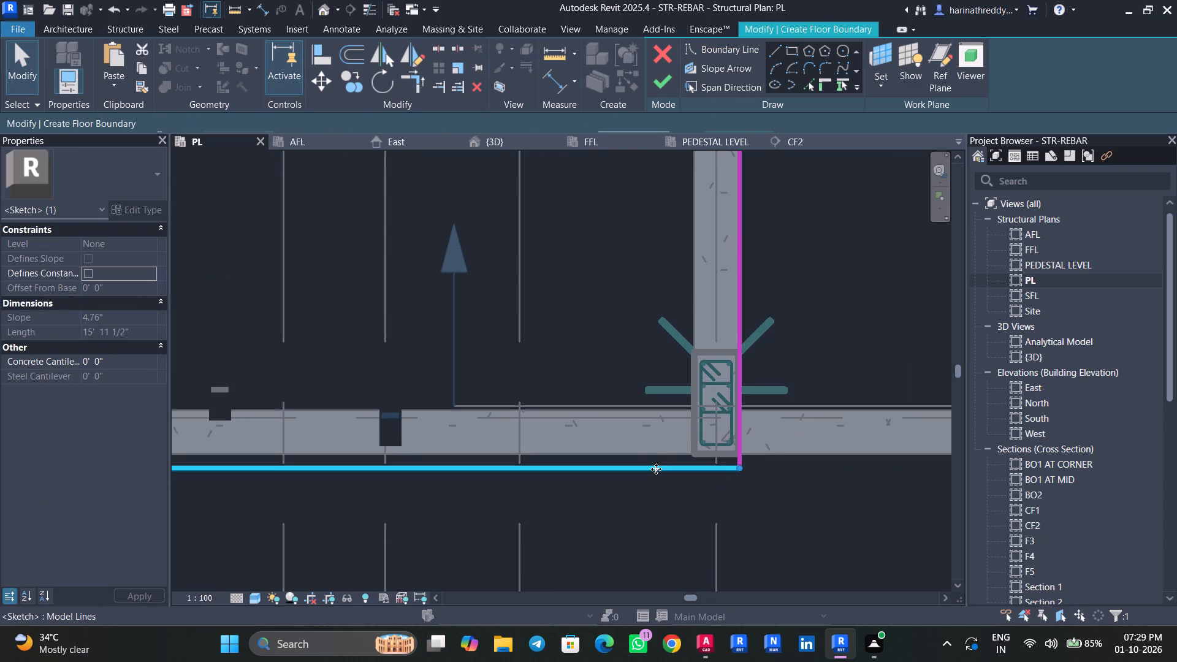
pyautogui.moveTo(656, 469); pyautogui.dragTo(655, 451)
pyautogui.press('Escape')
pyautogui.press('Escape')
# Nudge the boundary line along grid 2 down to the existing slabs' edge and finish the large bay's 5" FLOOR sketch.
pyautogui.scroll(-6, 648, 487)
pyautogui.moveTo(606, 210); pyautogui.dragTo(674, 484, button='middle')
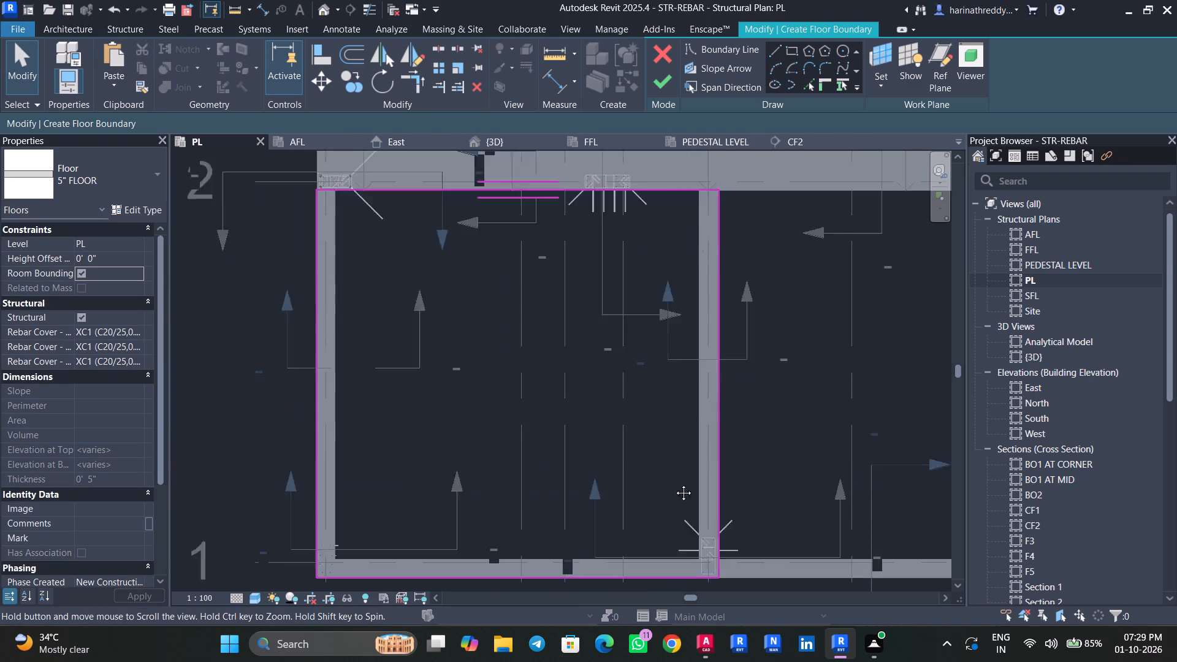
pyautogui.moveTo(674, 484); pyautogui.dragTo(679, 515, button='middle')
pyautogui.scroll(11, 785, 397)
pyautogui.scroll(-9, 741, 401)
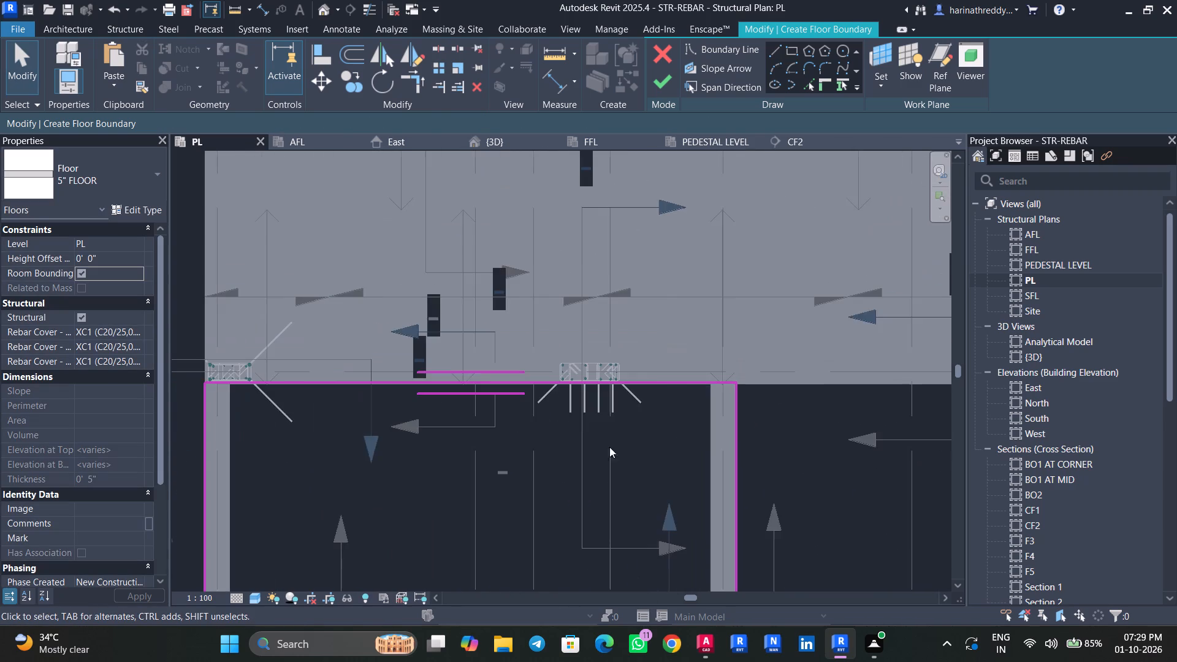
pyautogui.moveTo(506, 447); pyautogui.dragTo(701, 362, button='middle')
pyautogui.scroll(3, 455, 305)
pyautogui.scroll(-1, 455, 305)
pyautogui.scroll(1, 456, 305)
pyautogui.click(468, 296)
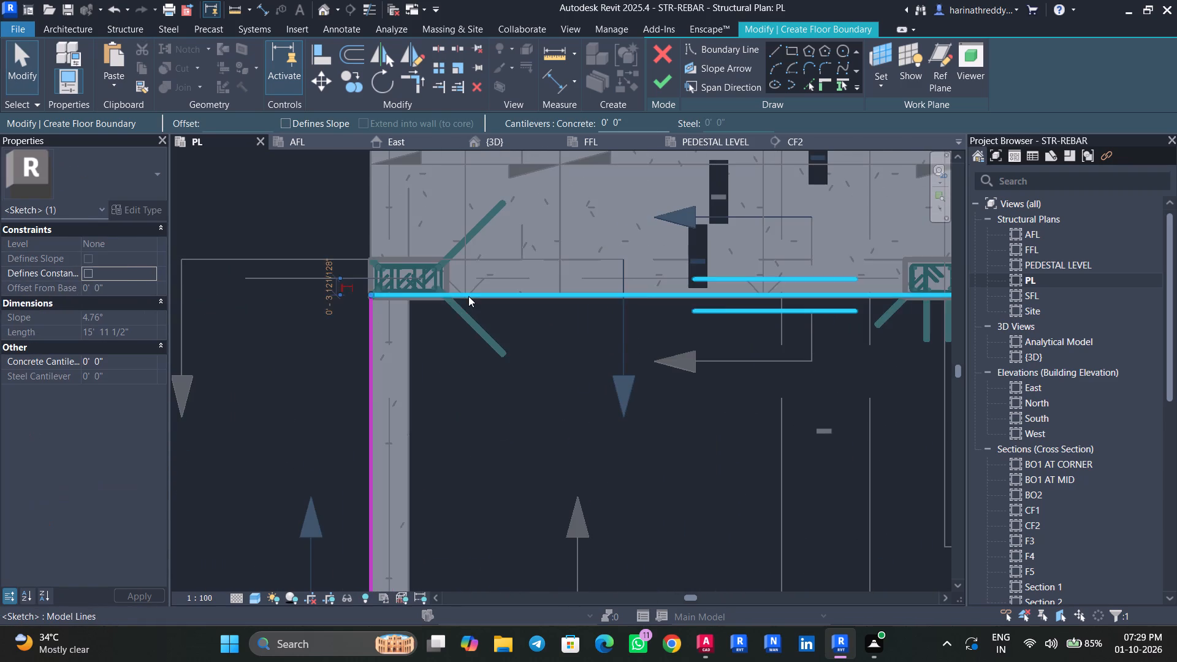
pyautogui.scroll(5, 468, 299)
pyautogui.press('Down')
pyautogui.scroll(-3, 472, 339)
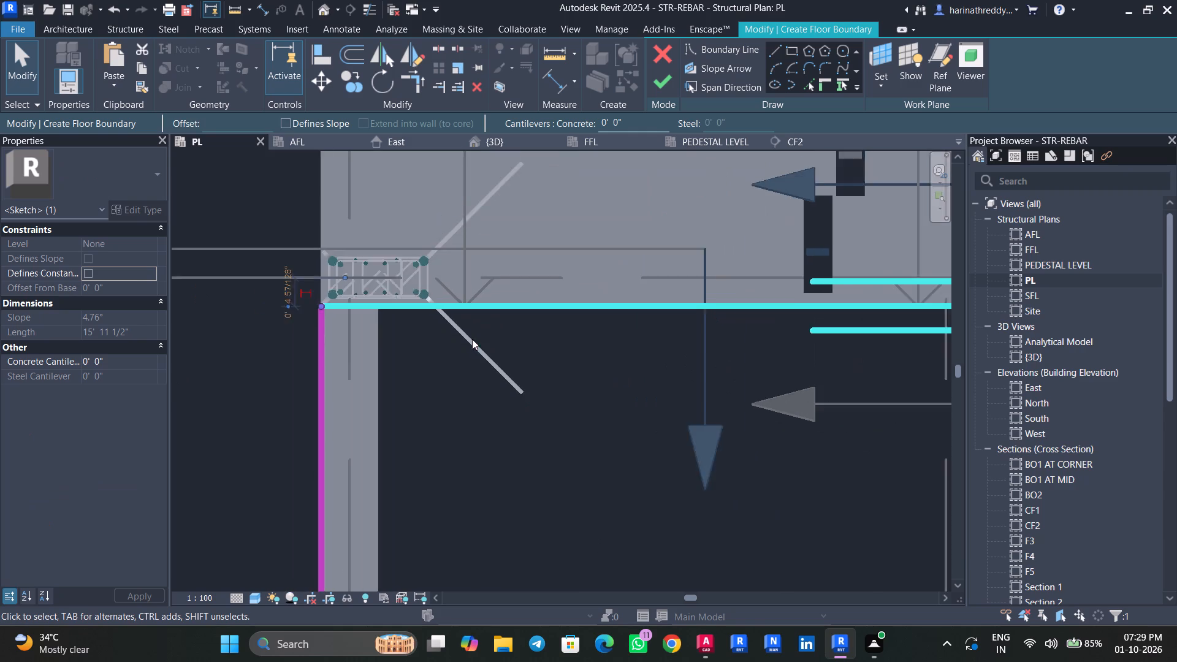
pyautogui.scroll(-2, 472, 339)
pyautogui.press('Escape')
pyautogui.press('Escape')
pyautogui.click(658, 83)
pyautogui.scroll(-3, 533, 382)
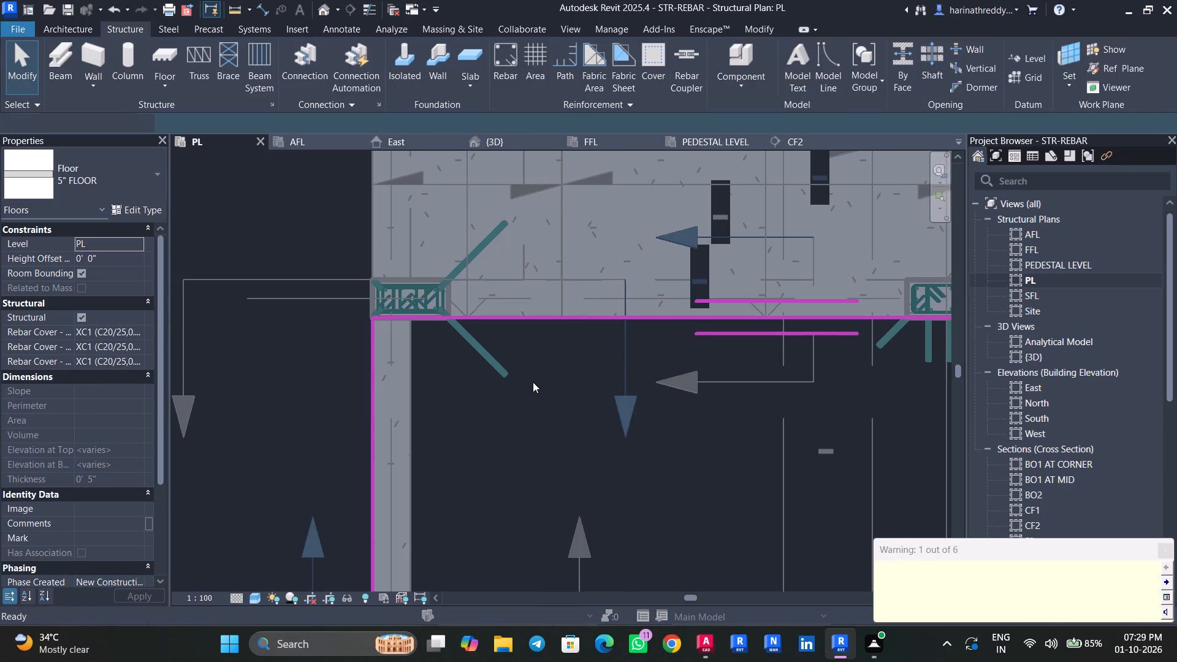
# Create a similar floor and sketch its rectangle over the E–H bay between grids 1 and 2, from the outer grid 1 corner.
pyautogui.scroll(-7, 533, 382)
pyautogui.moveTo(764, 418); pyautogui.dragTo(714, 345, button='middle')
pyautogui.write('CS')
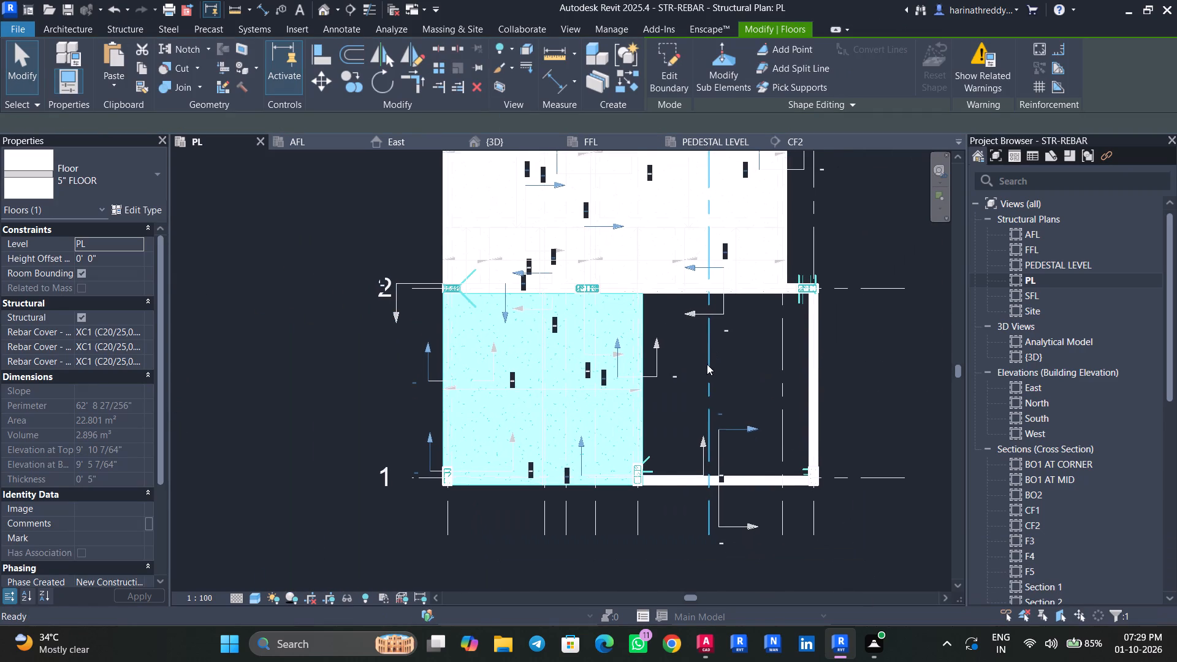
pyautogui.click(794, 51)
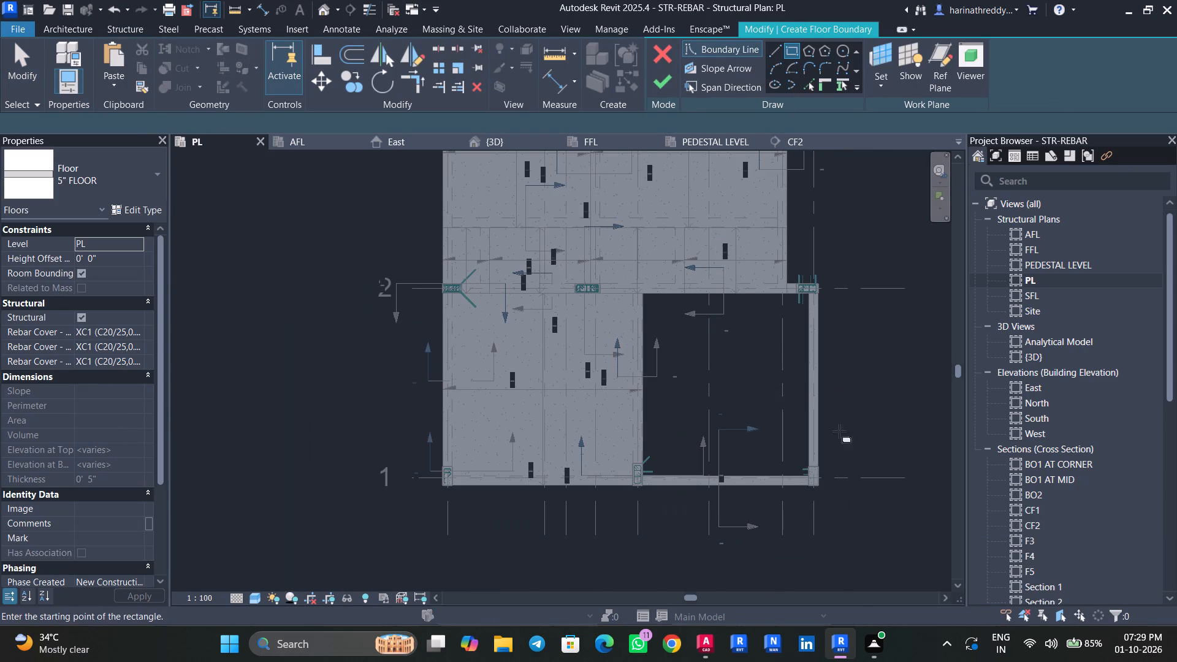
pyautogui.scroll(5, 831, 506)
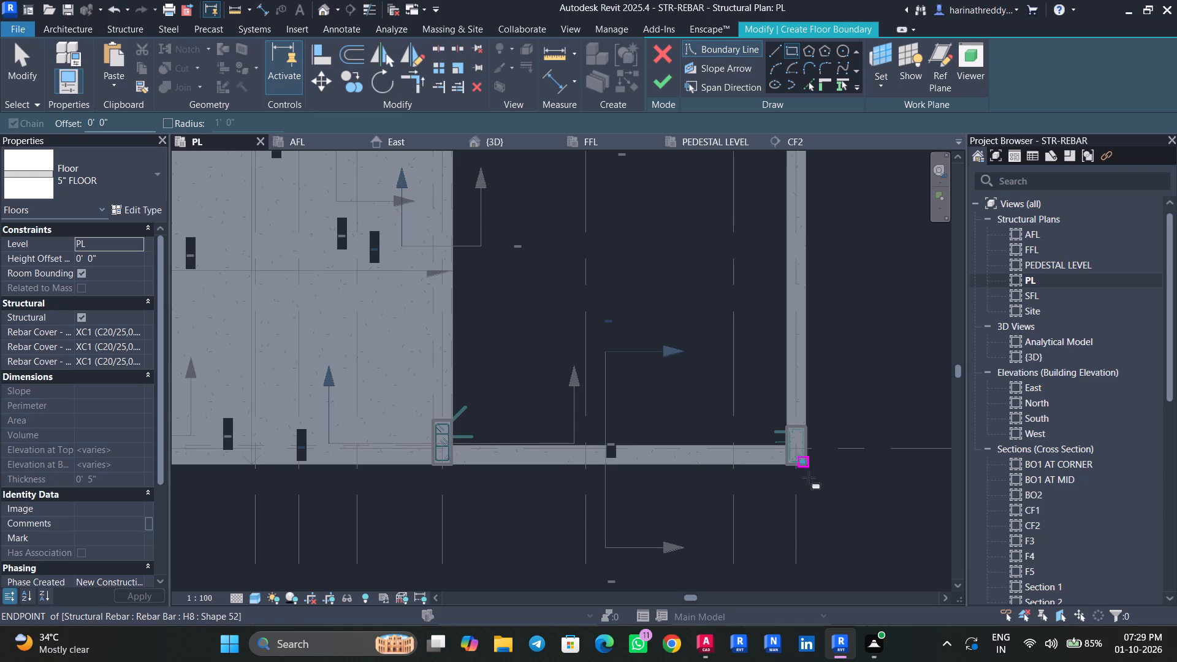
pyautogui.scroll(4, 810, 473)
pyautogui.click(802, 457)
pyautogui.scroll(-2, 536, 310)
pyautogui.moveTo(517, 295); pyautogui.dragTo(545, 321, button='middle')
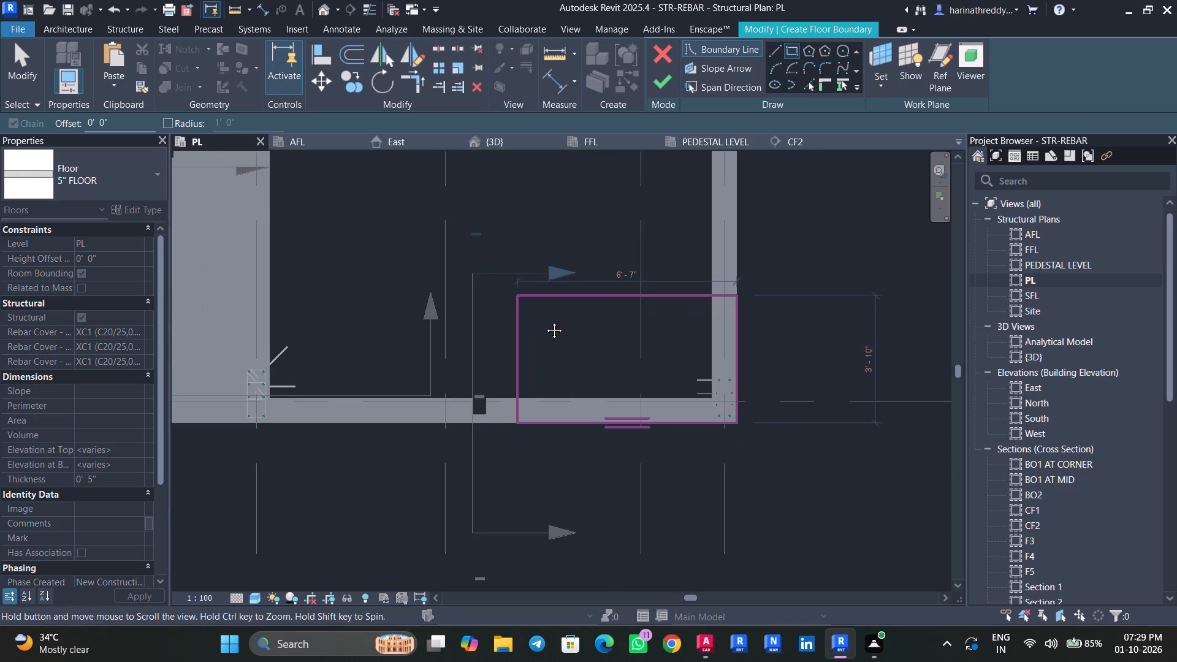
pyautogui.moveTo(545, 321); pyautogui.dragTo(741, 536, button='middle')
pyautogui.moveTo(536, 218); pyautogui.dragTo(504, 424, button='middle')
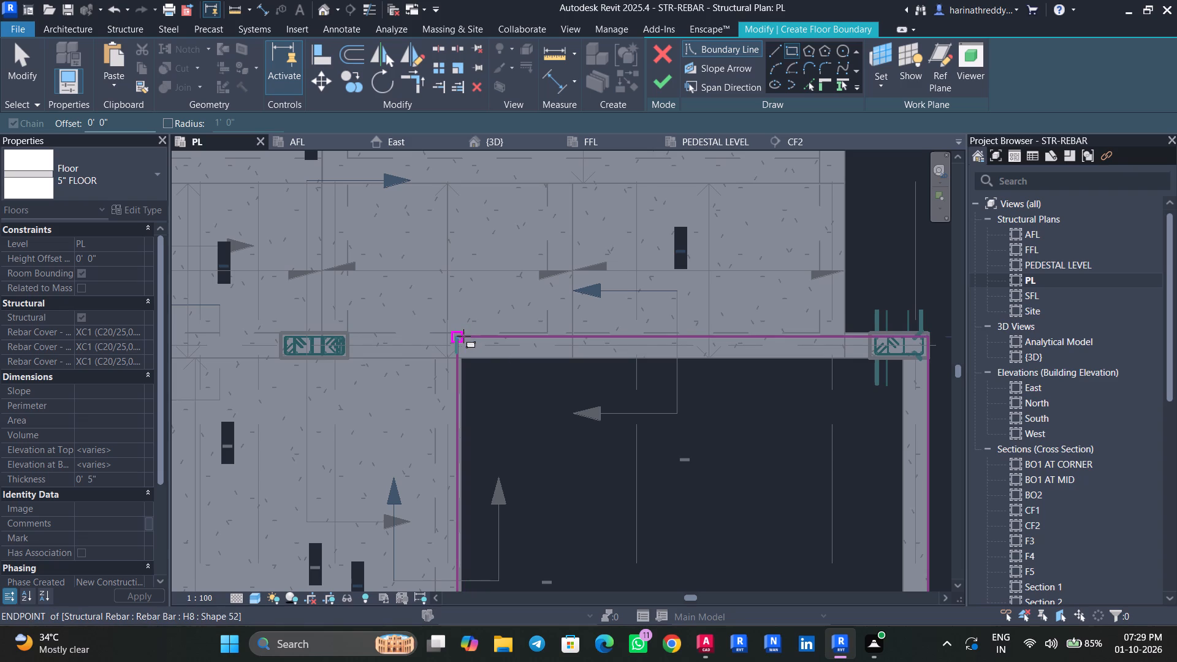
pyautogui.scroll(9, 463, 336)
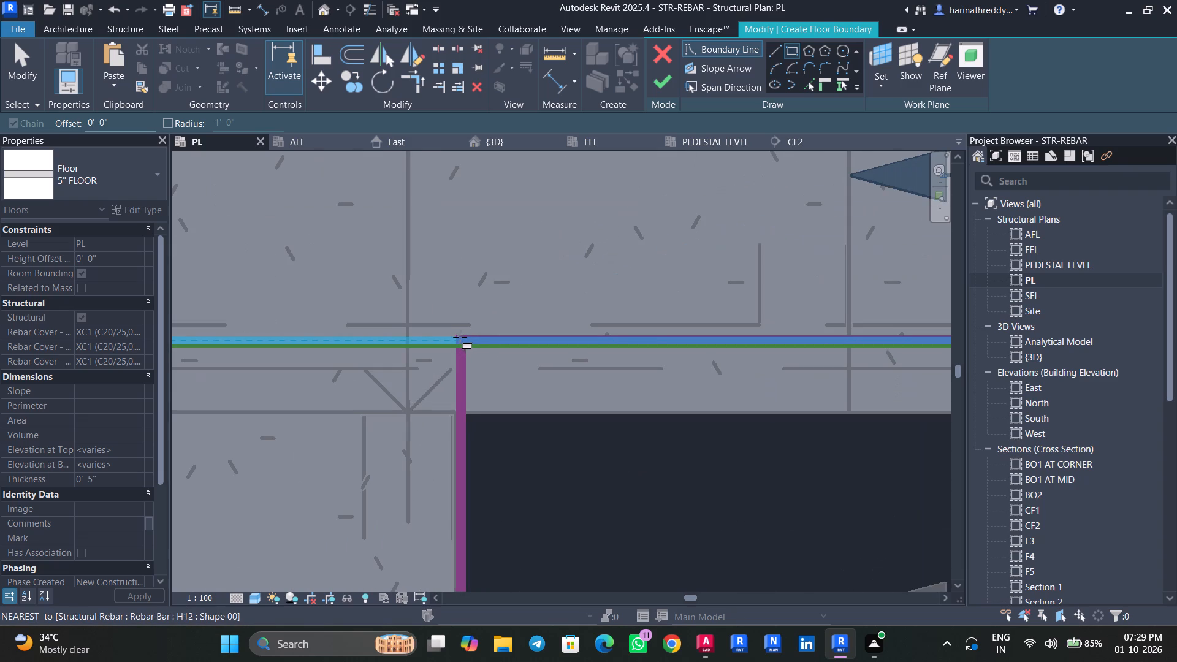
pyautogui.click(459, 337)
pyautogui.press('Escape')
pyautogui.press('Escape')
pyautogui.press('Escape')
pyautogui.press('Escape')
pyautogui.press('Escape')
# Check the rectangle's edges against the surrounding beam faces and finish the E–H bay's 5" FLOOR sketch.
pyautogui.scroll(-7, 559, 411)
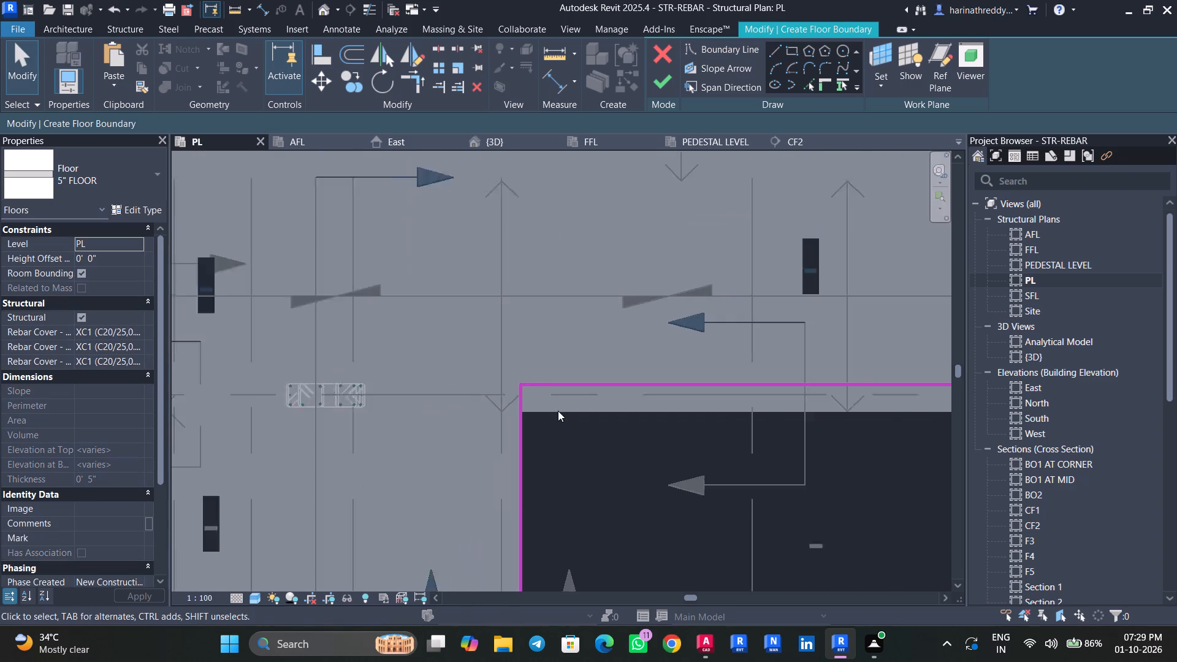
pyautogui.scroll(-5, 558, 411)
pyautogui.moveTo(627, 476); pyautogui.dragTo(607, 286, button='middle')
pyautogui.moveTo(685, 452); pyautogui.dragTo(646, 394, button='middle')
pyautogui.scroll(2, 807, 554)
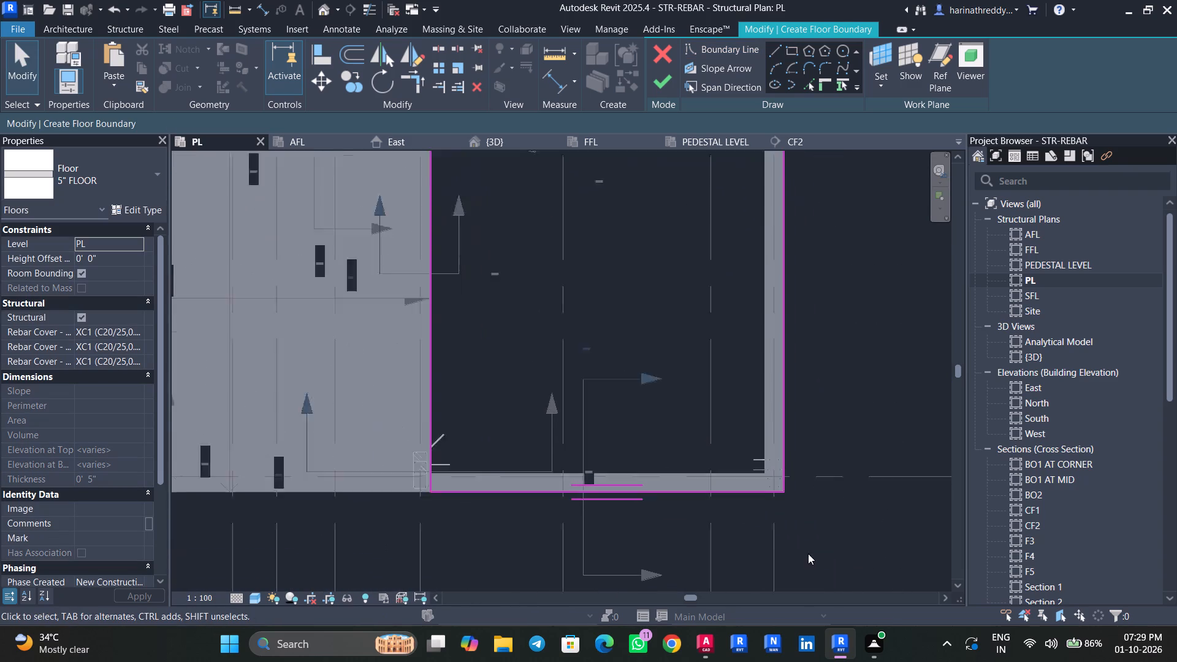
pyautogui.scroll(10, 808, 554)
pyautogui.scroll(-13, 709, 483)
pyautogui.moveTo(615, 357); pyautogui.dragTo(686, 533, button='middle')
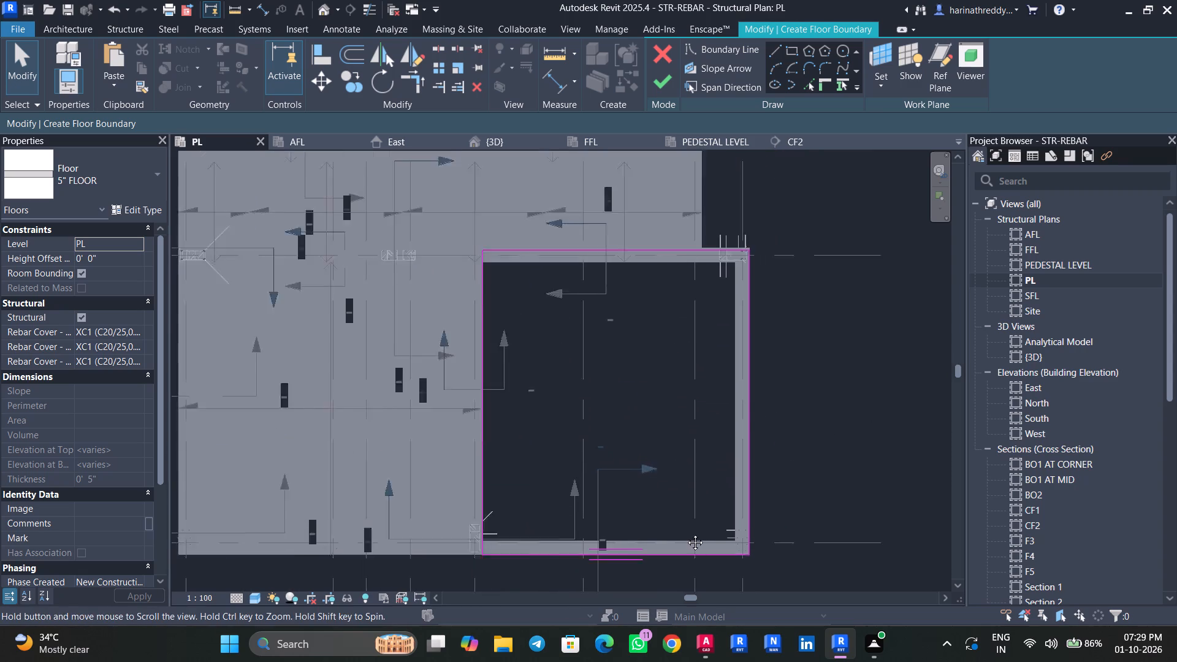
pyautogui.moveTo(686, 533); pyautogui.dragTo(689, 533, button='middle')
pyautogui.click(671, 86)
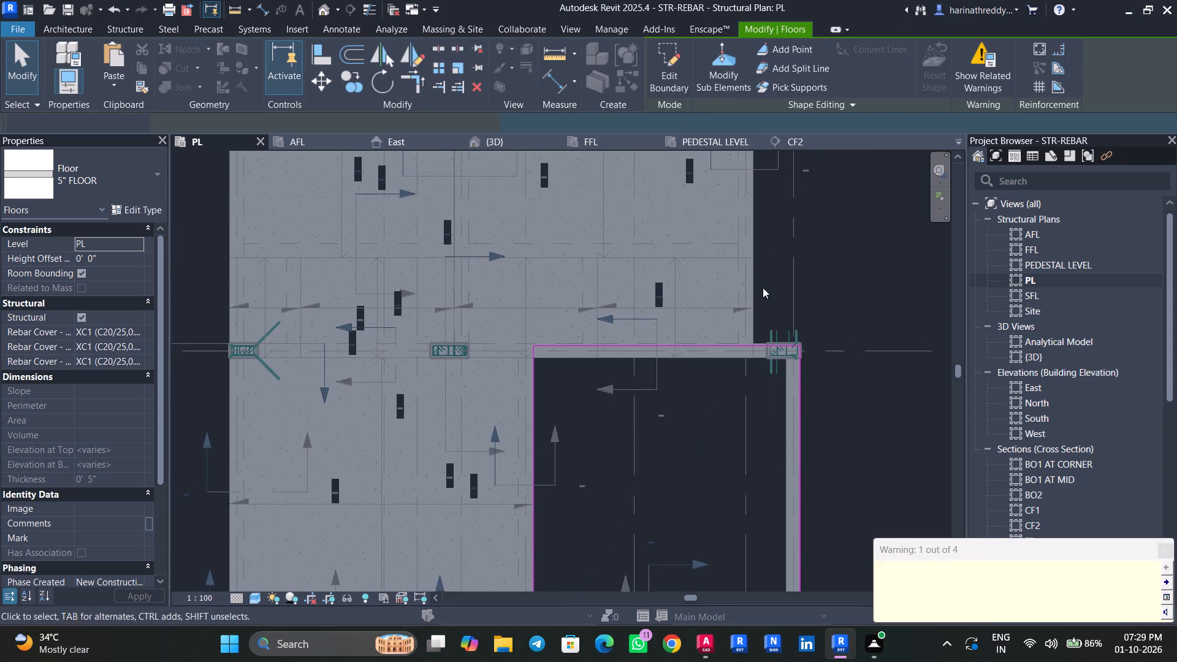
pyautogui.press('Escape')
pyautogui.press('Escape')
# Edit the boundary of the narrow slab above grid 2 near grid G, moving its grid 2 edge up to the beam's upper face.
pyautogui.click(716, 319)
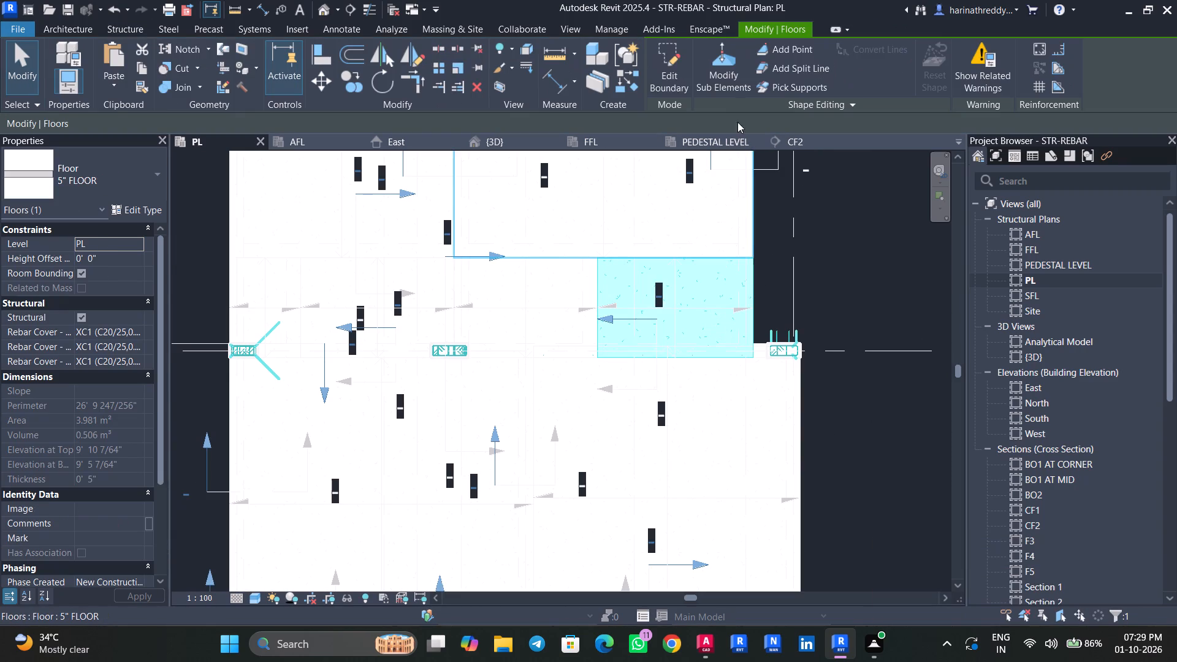
pyautogui.click(676, 77)
pyautogui.scroll(5, 680, 349)
pyautogui.click(685, 360)
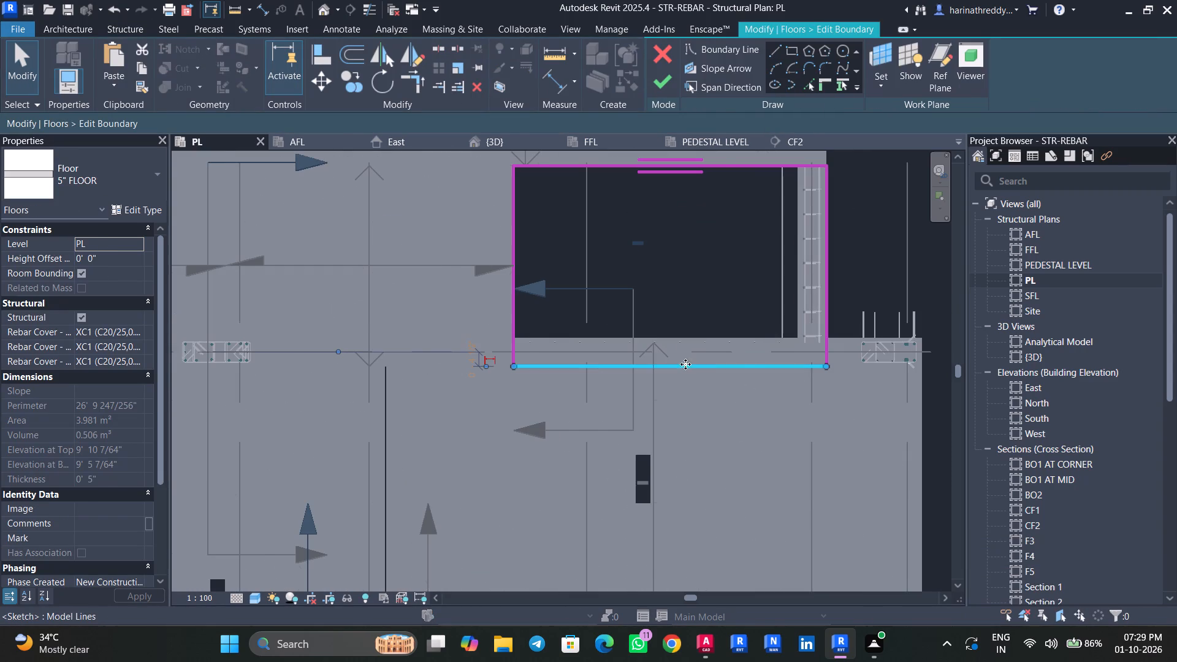
pyautogui.moveTo(688, 370); pyautogui.dragTo(687, 335)
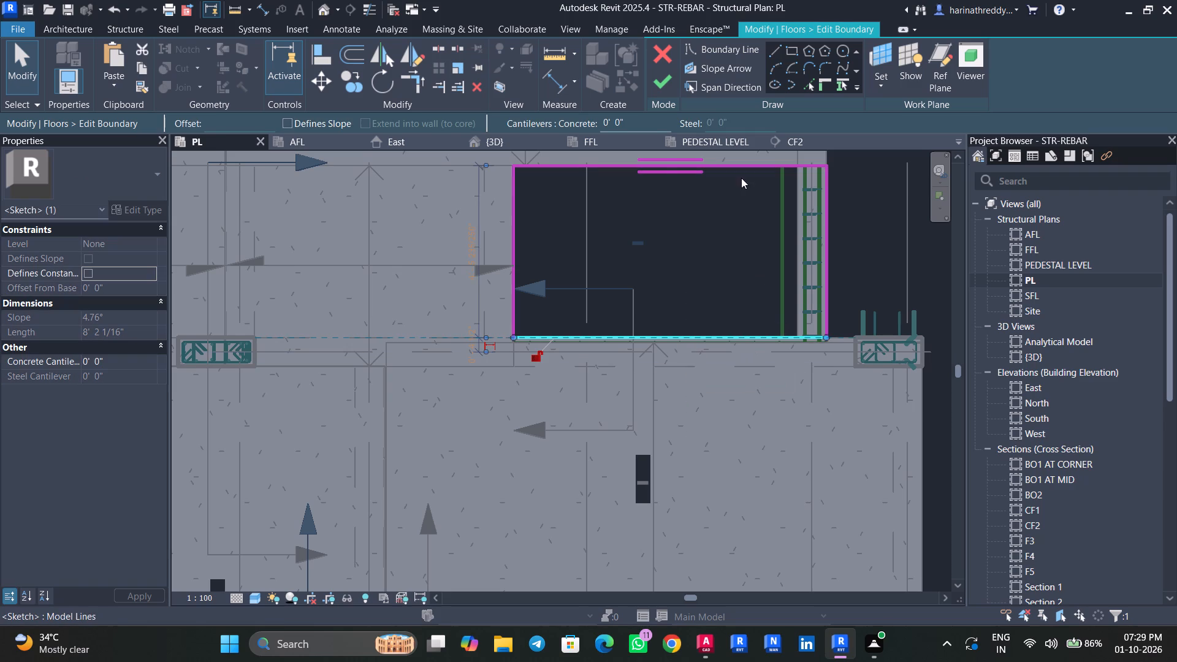
pyautogui.click(654, 91)
pyautogui.press('Escape')
pyautogui.press('Escape')
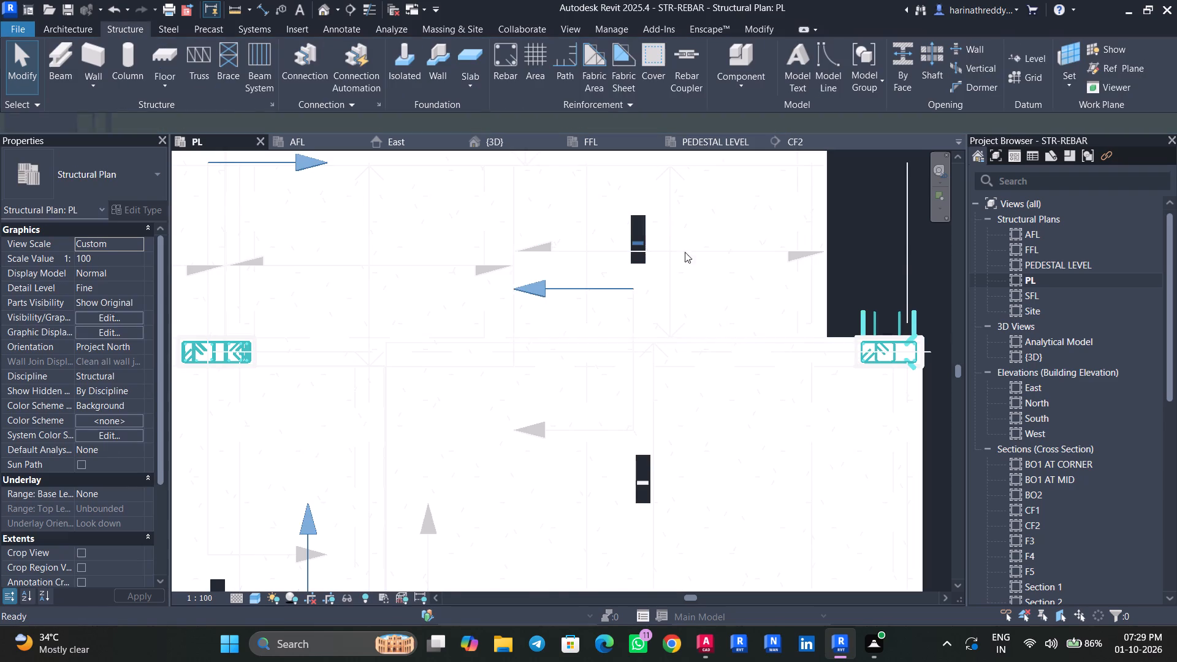
pyautogui.press('Escape')
# Examine the PL level slabs in the 3D view, from the grid 1 end to grid 7.
pyautogui.scroll(-16, 889, 268)
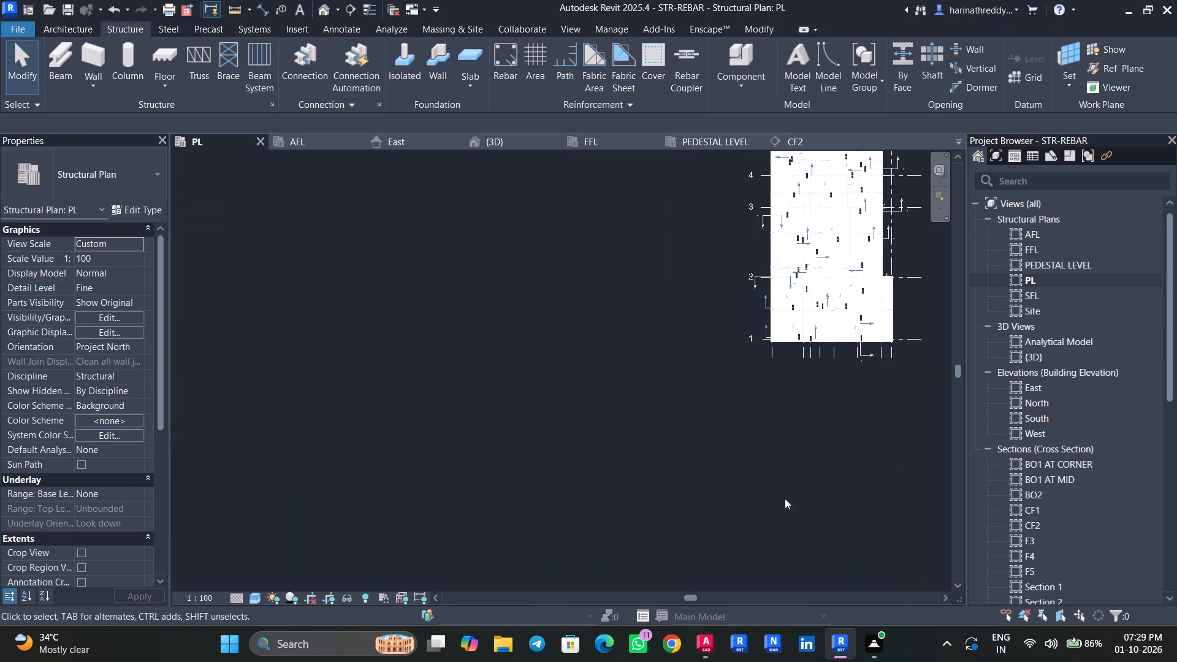
pyautogui.click(322, 14)
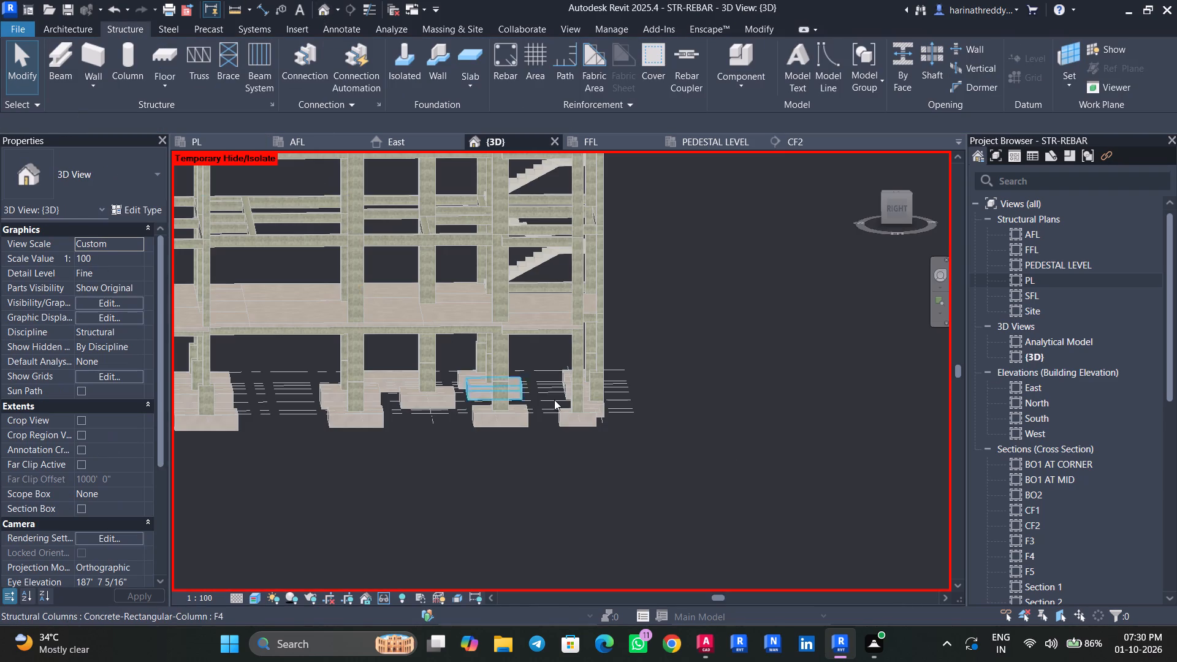
pyautogui.keyDown('shift'); pyautogui.moveTo(796, 430); pyautogui.dragTo(821, 506, button='middle'); pyautogui.keyUp('shift')
pyautogui.moveTo(703, 461); pyautogui.dragTo(963, 489, button='middle')
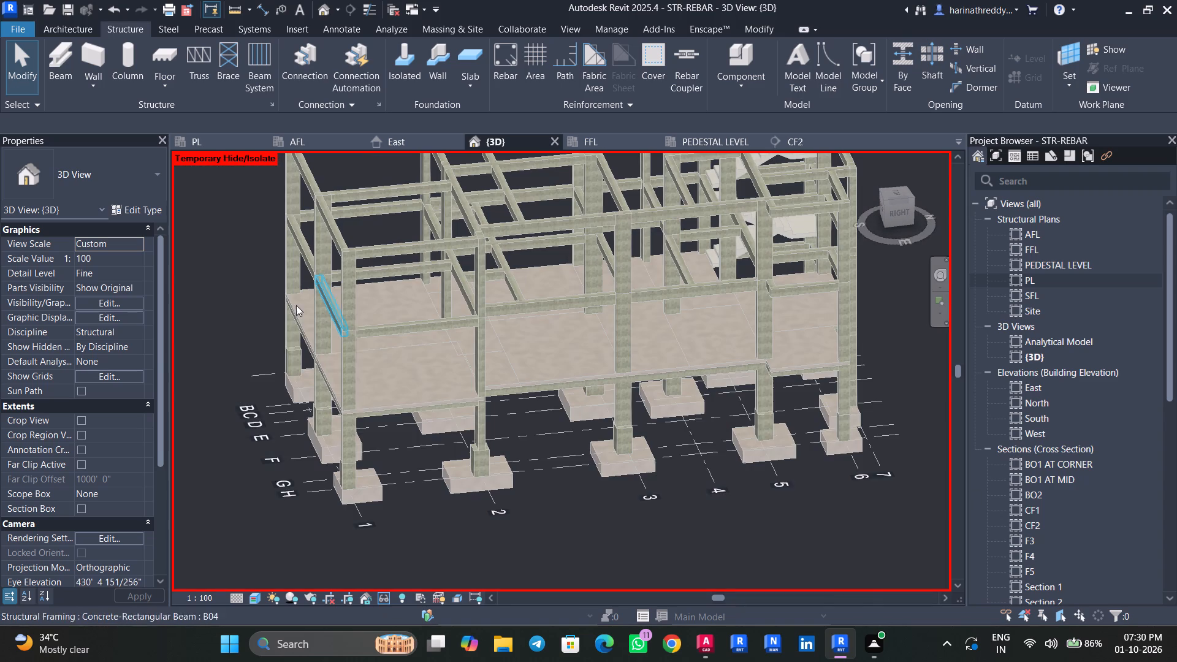
pyautogui.click(431, 384)
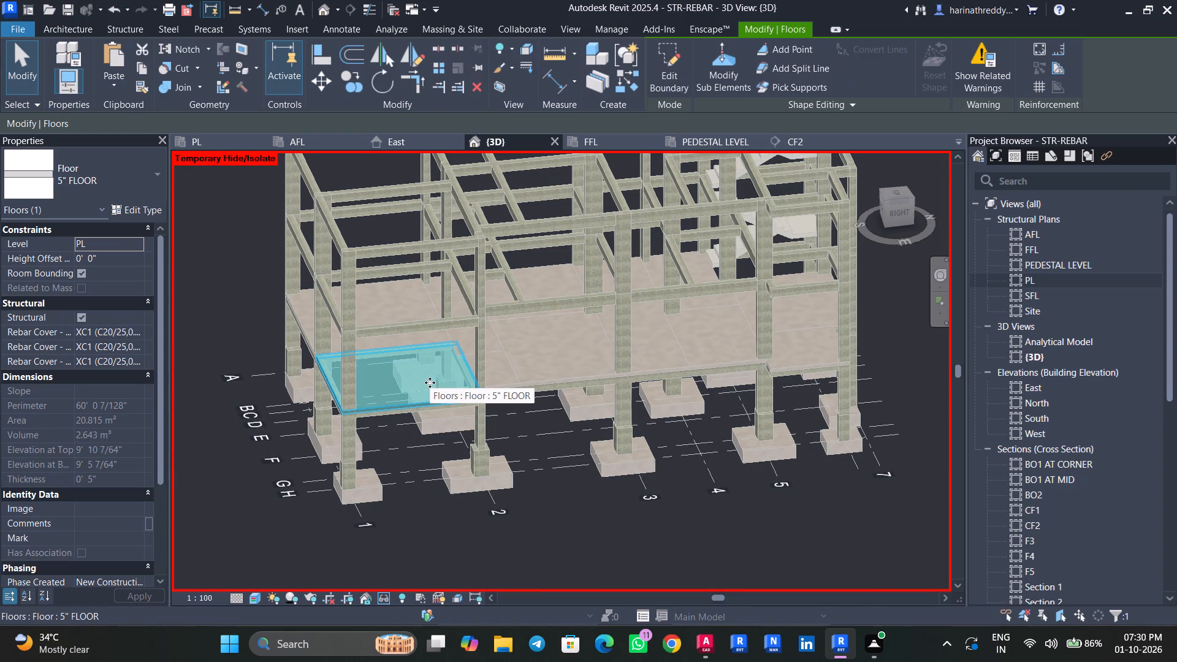
pyautogui.press('Escape')
pyautogui.press('Escape')
# Copy the small PL floor in the F–H bay between grids 5 and 6 and paste it aligned to level FFL.
pyautogui.click(806, 355)
pyautogui.keyDown('shift'); pyautogui.moveTo(737, 522); pyautogui.dragTo(626, 522, button='middle'); pyautogui.keyUp('shift')
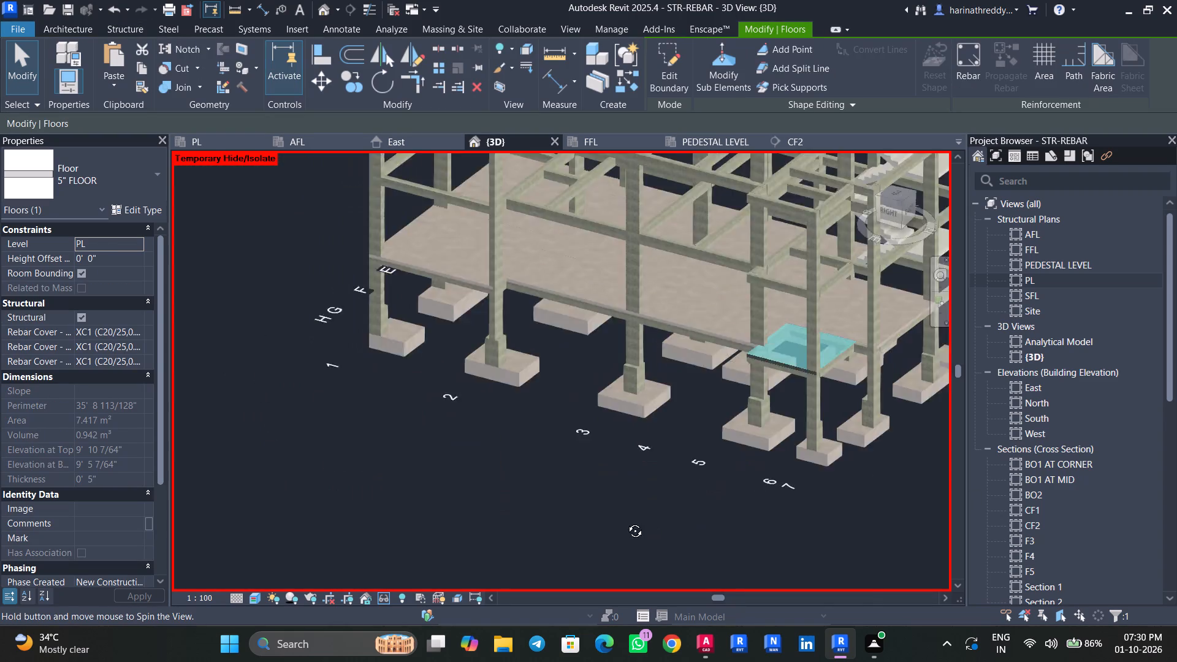
pyautogui.keyDown('shift'); pyautogui.moveTo(626, 522); pyautogui.dragTo(691, 549, button='middle'); pyautogui.keyUp('shift')
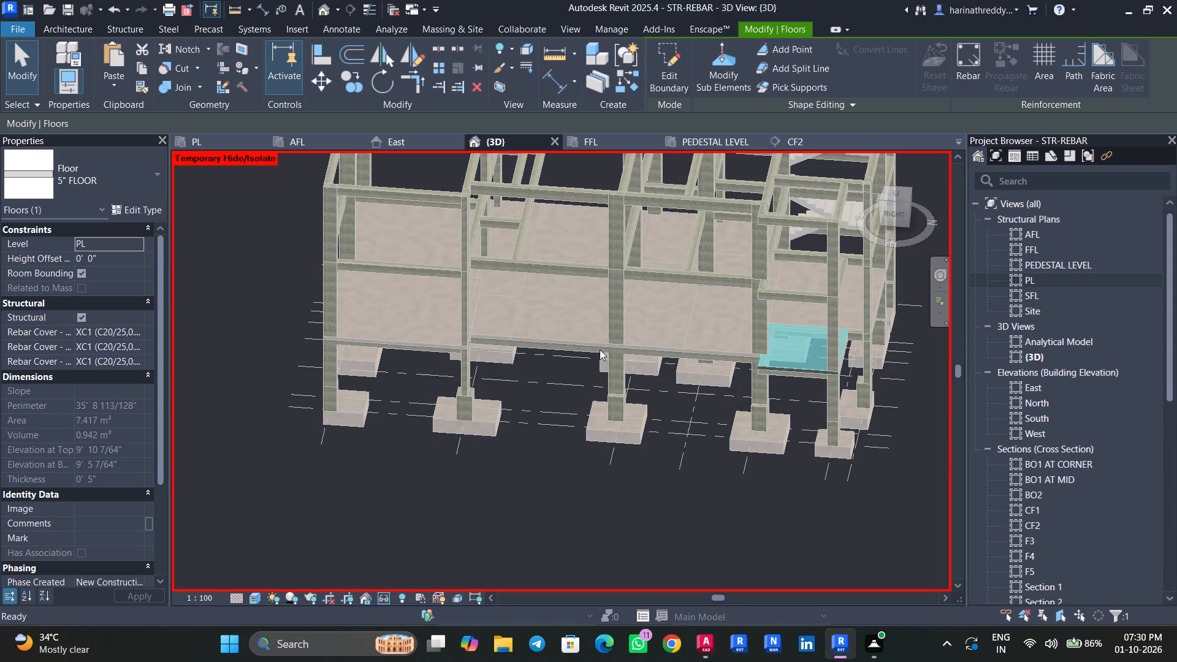
pyautogui.click(141, 69)
pyautogui.click(119, 88)
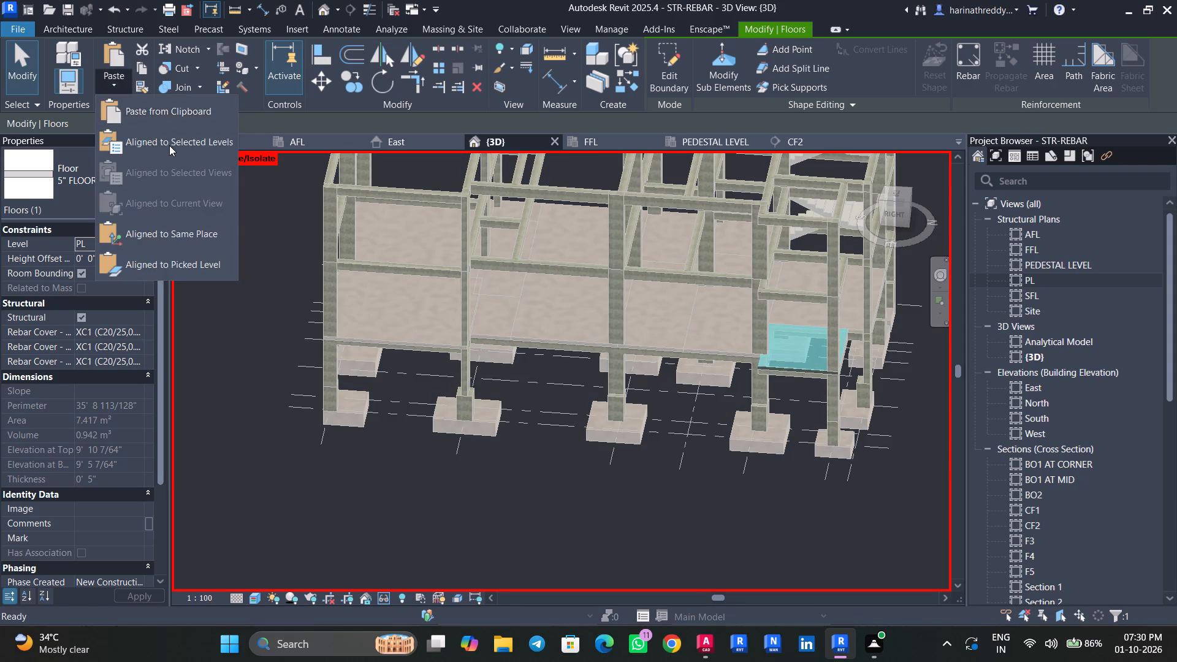
pyautogui.click(169, 145)
pyautogui.click(81, 222)
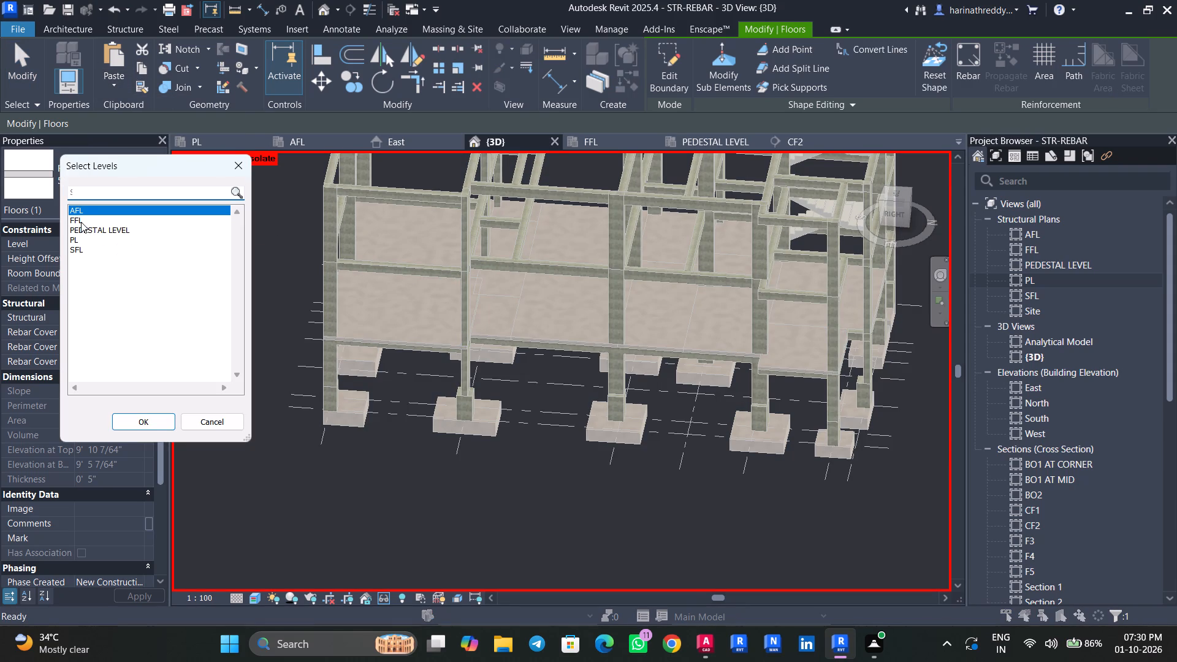
pyautogui.click(151, 415)
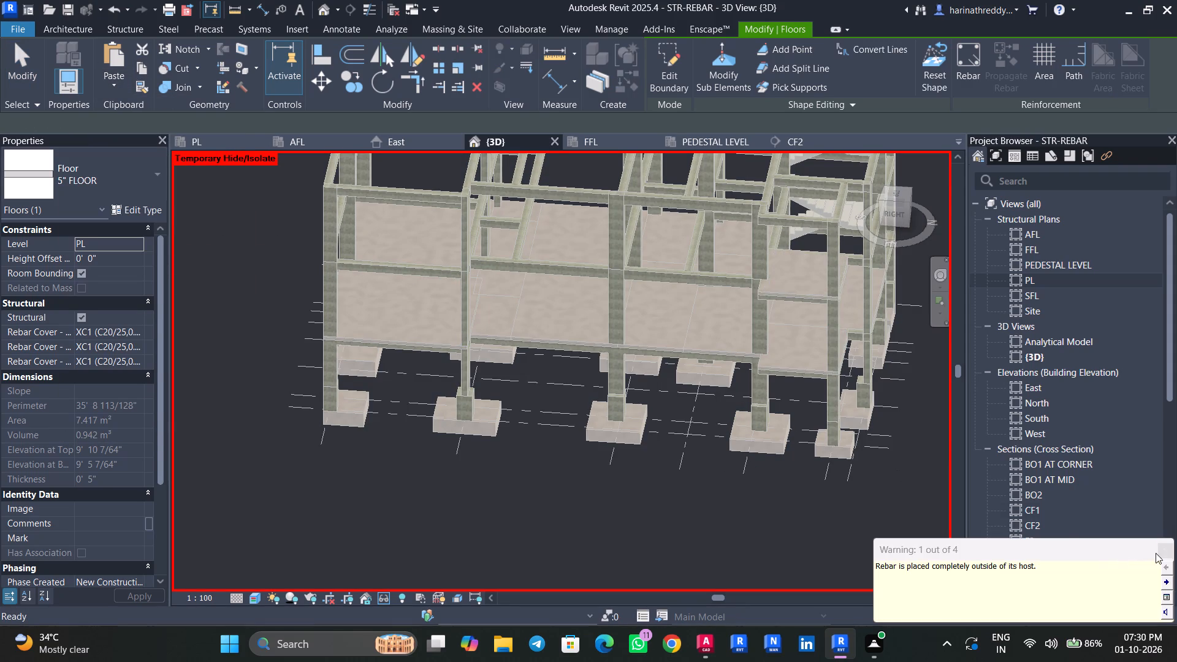
pyautogui.click(1164, 550)
pyautogui.press('Escape')
pyautogui.press('Escape')
# Examine the slab pasted at FFL and the stair side of the structure in 3D.
pyautogui.scroll(4, 781, 272)
pyautogui.moveTo(787, 275); pyautogui.dragTo(590, 301, button='middle')
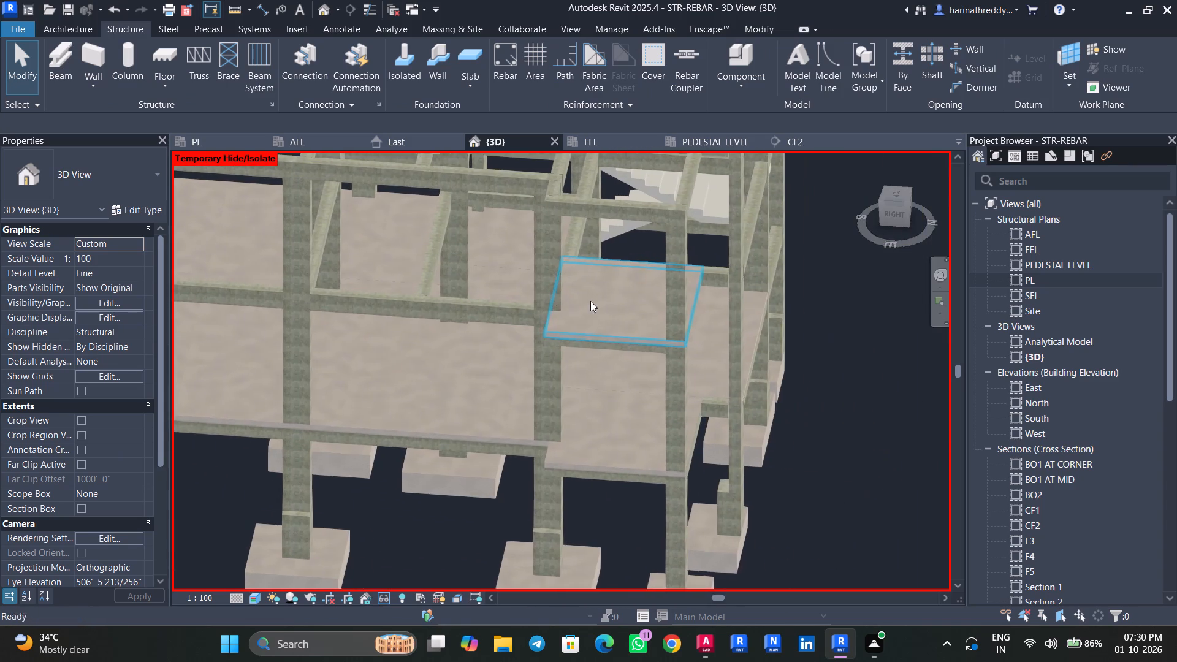
pyautogui.scroll(-4, 840, 412)
pyautogui.keyDown('shift'); pyautogui.moveTo(840, 428); pyautogui.dragTo(817, 346, button='middle'); pyautogui.keyUp('shift')
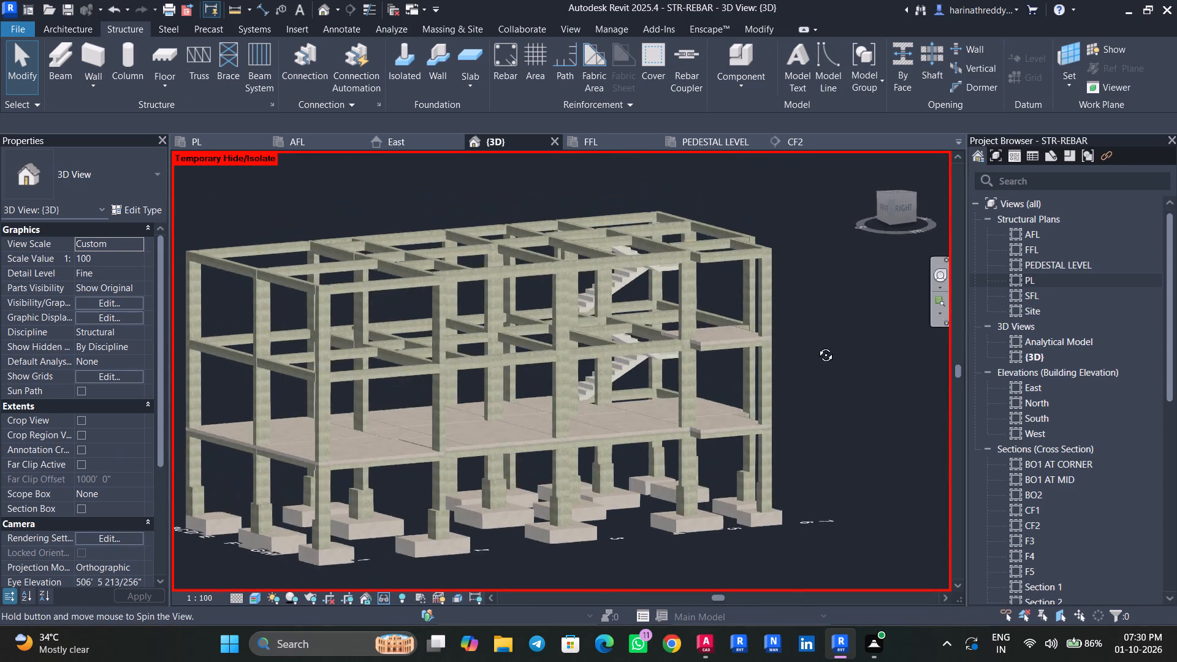
pyautogui.keyDown('shift'); pyautogui.moveTo(817, 346); pyautogui.dragTo(666, 397, button='middle'); pyautogui.keyUp('shift')
pyautogui.keyDown('shift'); pyautogui.scroll(1, 918, 526); pyautogui.keyUp('shift')
pyautogui.keyDown('shift'); pyautogui.moveTo(915, 526); pyautogui.dragTo(820, 522, button='middle'); pyautogui.keyUp('shift')
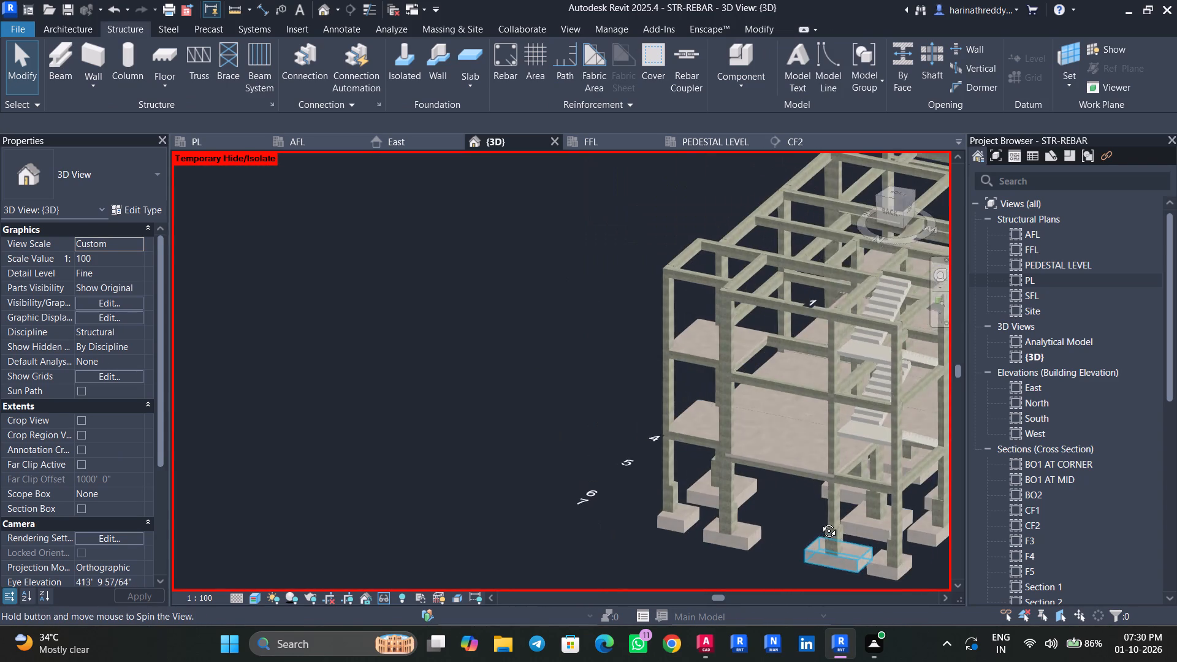
pyautogui.keyDown('shift'); pyautogui.moveTo(820, 522); pyautogui.dragTo(812, 526, button='middle'); pyautogui.keyUp('shift')
# Create a floor similar to the B–F slab in PL and sketch its rectangle between grids A and B, from grid 7 to grid 5.
pyautogui.click(794, 461)
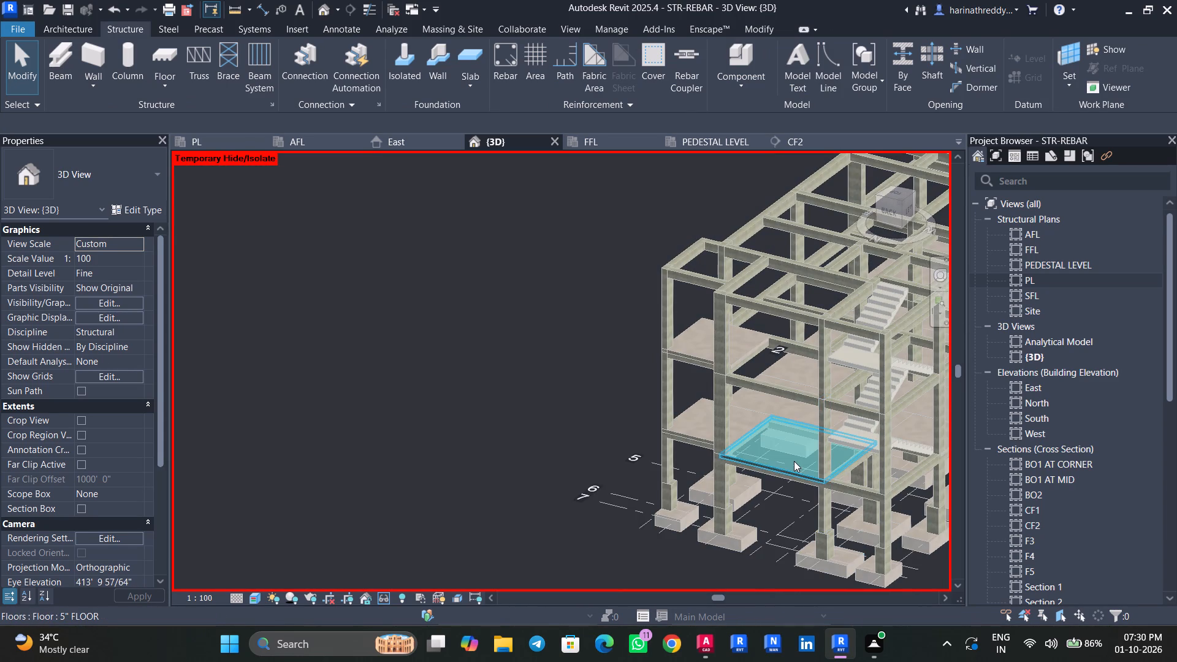
pyautogui.click(219, 143)
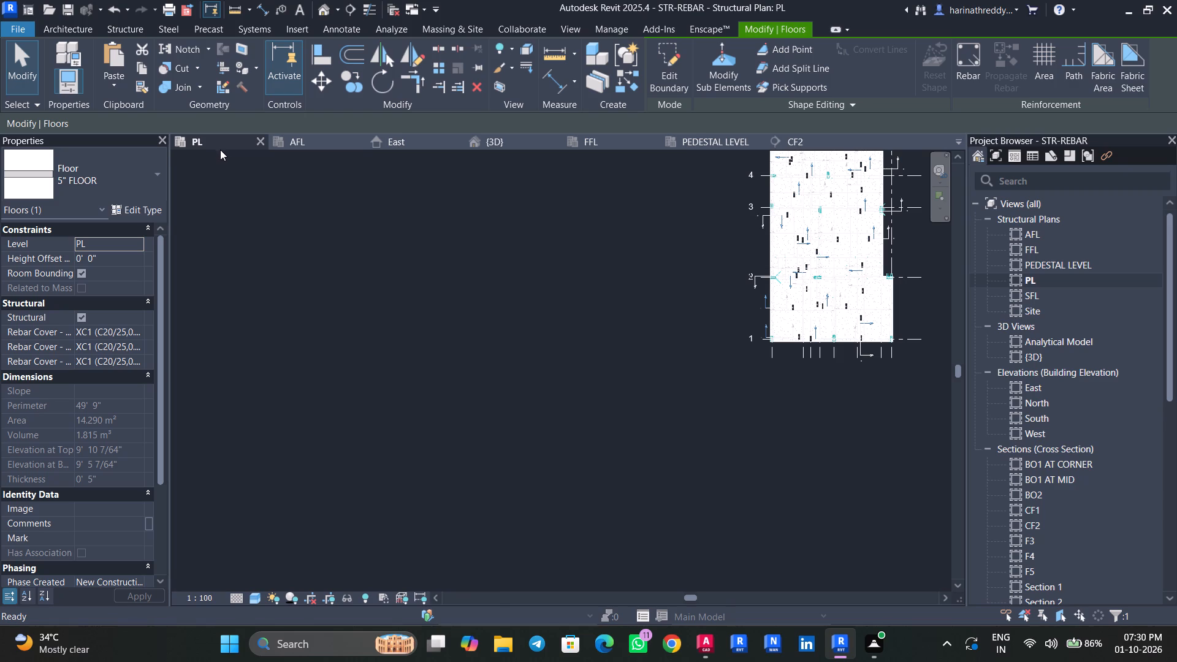
pyautogui.scroll(5, 829, 306)
pyautogui.moveTo(628, 279); pyautogui.dragTo(551, 512, button='middle')
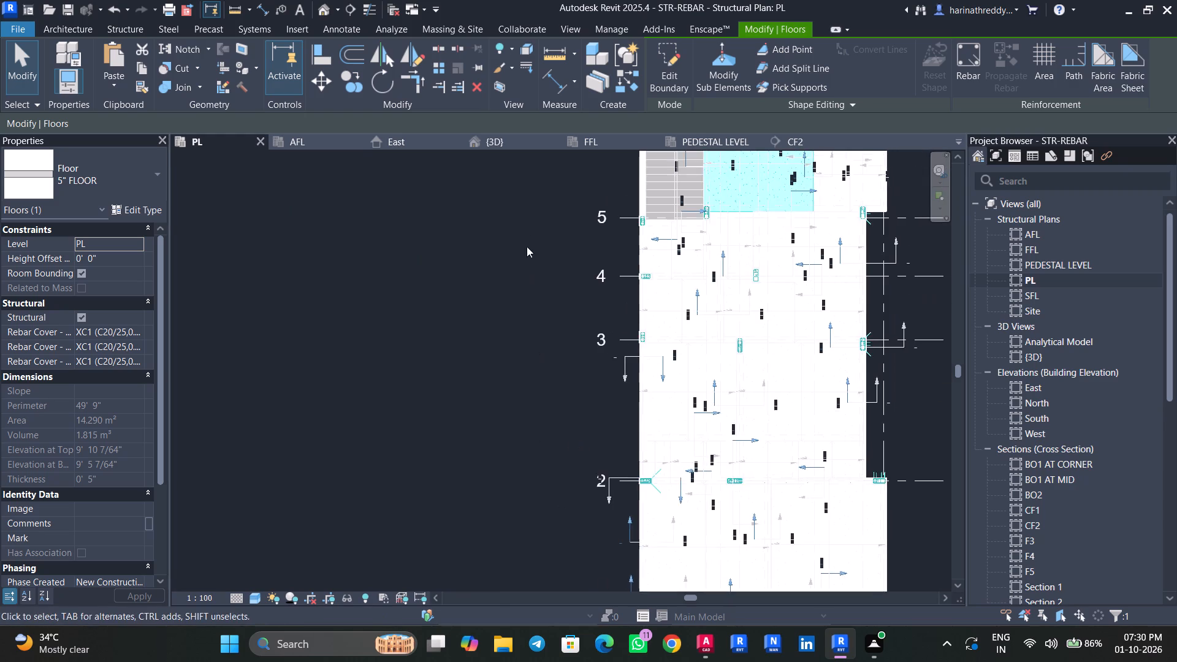
pyautogui.moveTo(527, 248); pyautogui.dragTo(481, 422, button='middle')
pyautogui.write('CS')
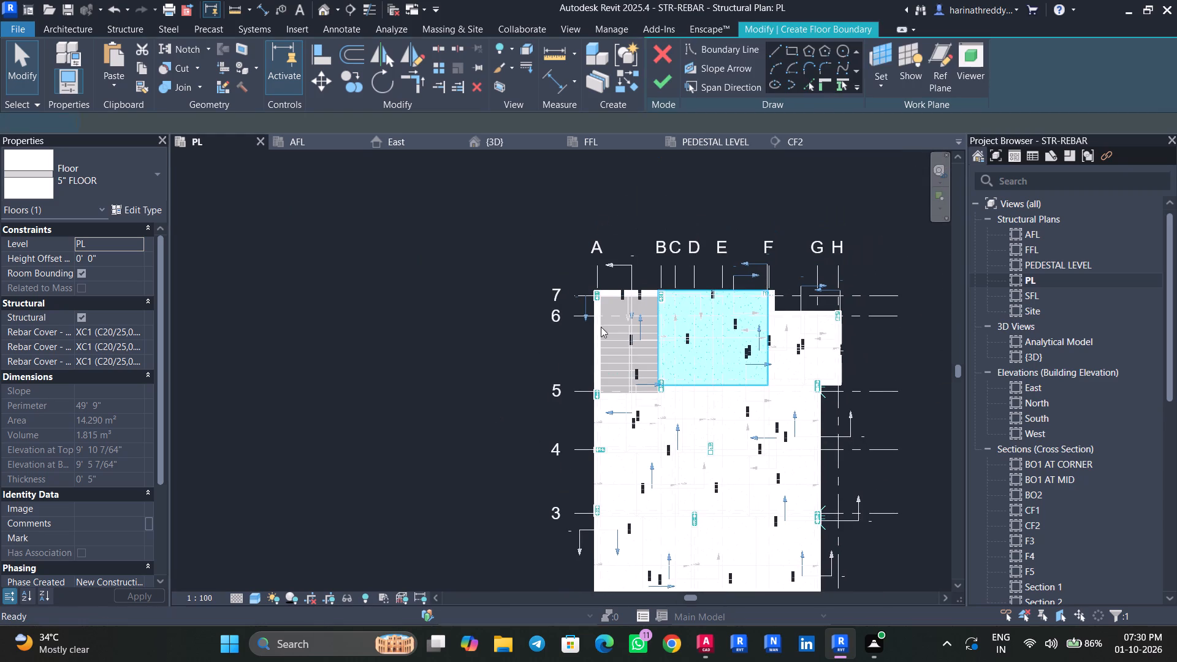
pyautogui.scroll(6, 609, 307)
pyautogui.click(796, 48)
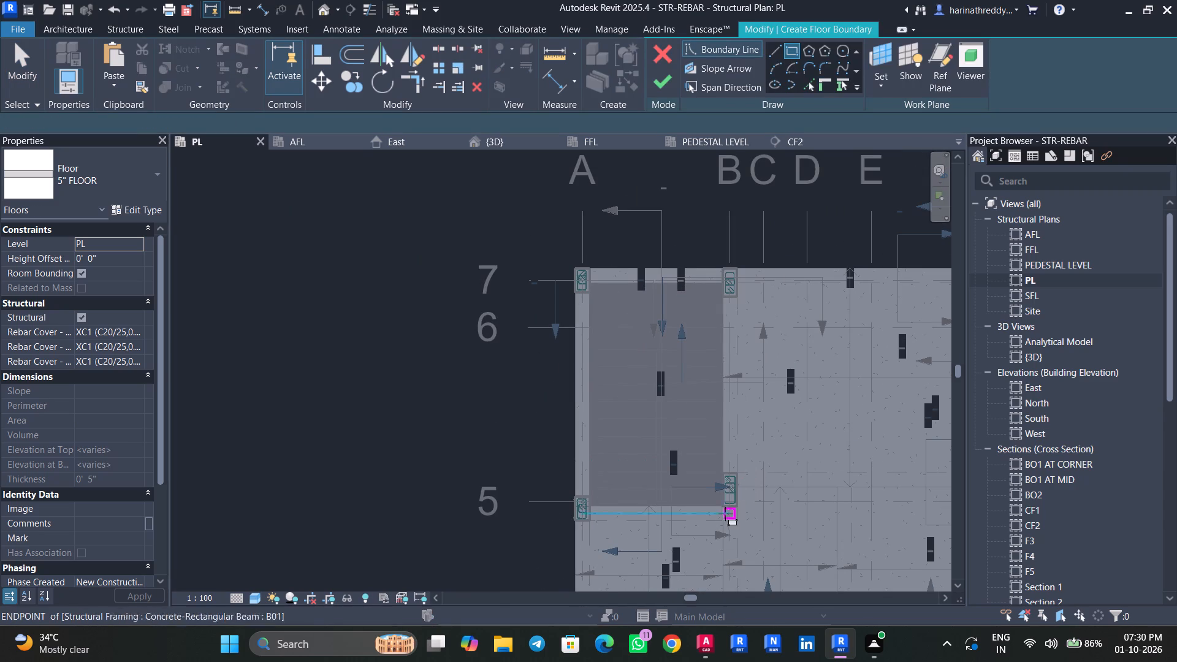
pyautogui.click(726, 267)
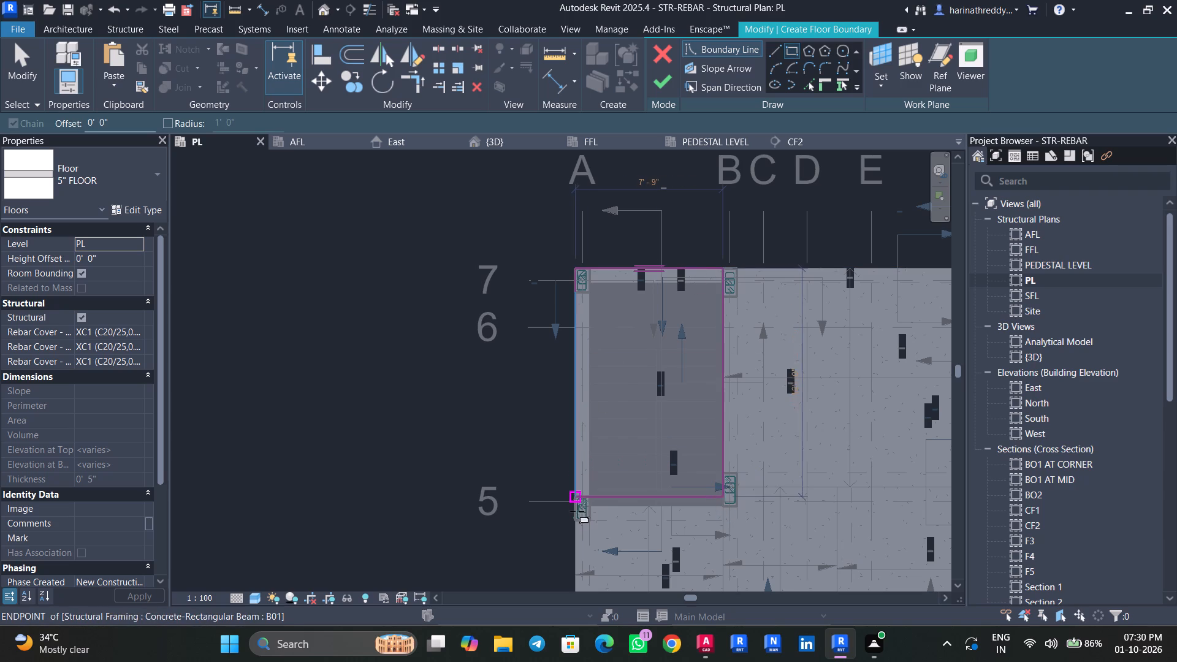
pyautogui.scroll(4, 576, 522)
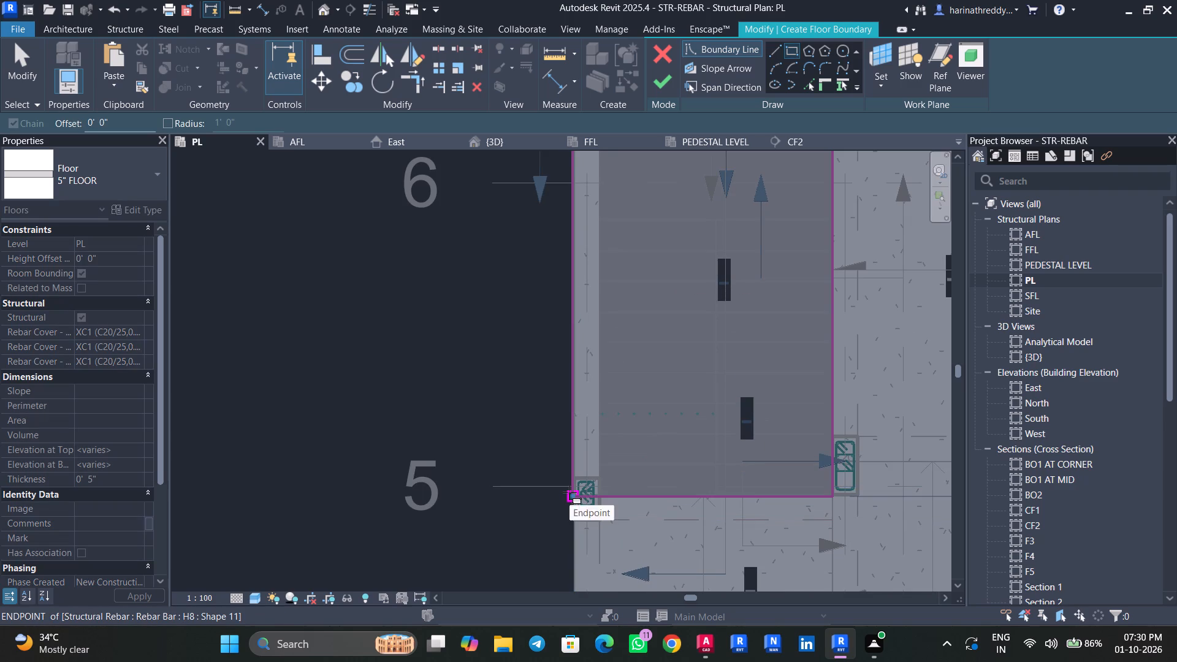
pyautogui.click(569, 492)
pyautogui.press('Escape')
pyautogui.press('Escape')
pyautogui.press('Escape')
# Nudge the floor sketch's boundary line along grid A two increments toward grid B, to line up with the beam's outer edge.
pyautogui.moveTo(760, 300); pyautogui.dragTo(592, 553, button='middle')
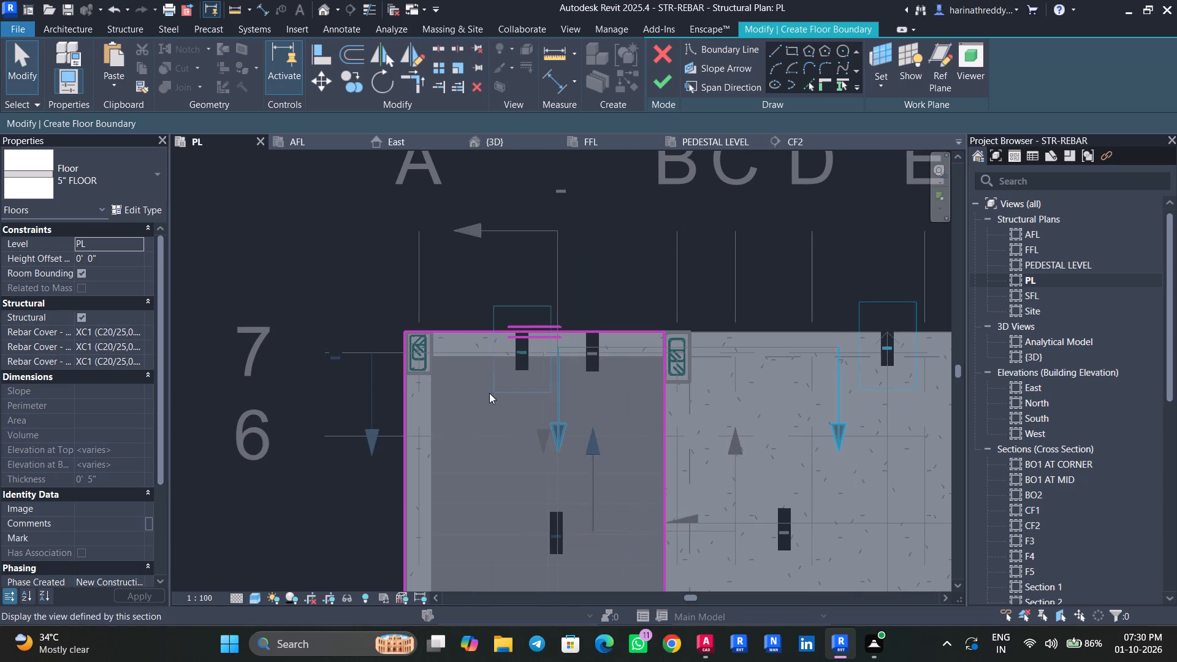
pyautogui.scroll(3, 417, 424)
pyautogui.moveTo(414, 430); pyautogui.dragTo(603, 191, button='middle')
pyautogui.scroll(-1, 594, 393)
pyautogui.scroll(1, 576, 362)
pyautogui.scroll(-1, 576, 362)
pyautogui.scroll(2, 576, 362)
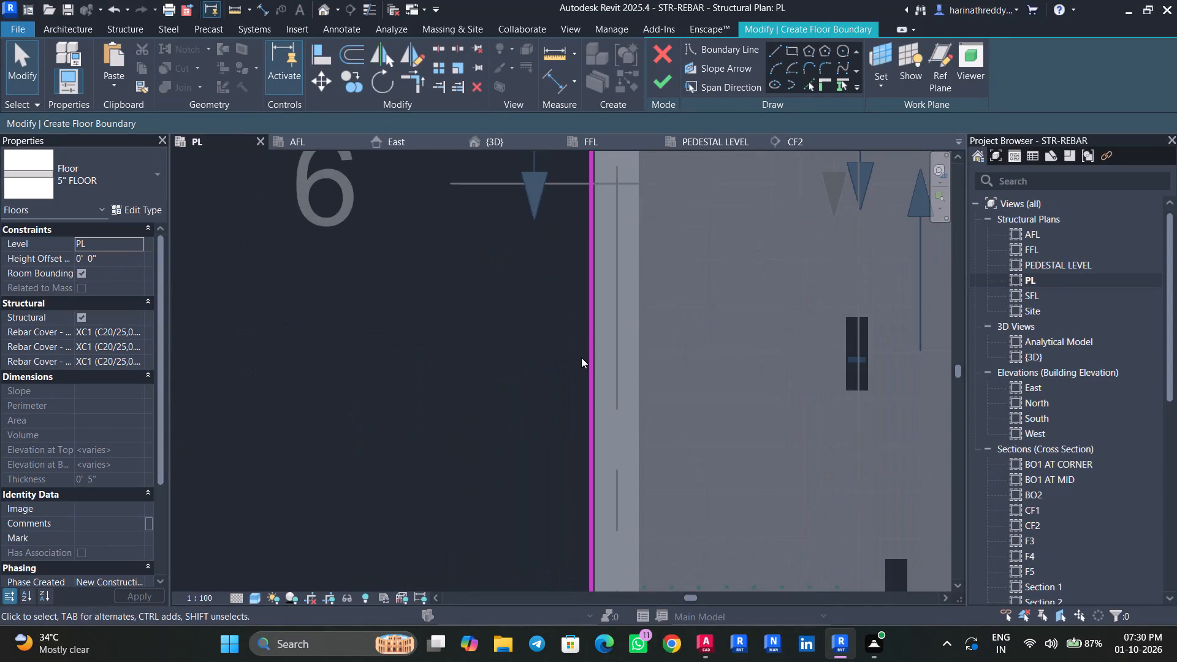
pyautogui.scroll(5, 583, 356)
pyautogui.click(592, 356)
pyautogui.press('Escape')
pyautogui.click(601, 368)
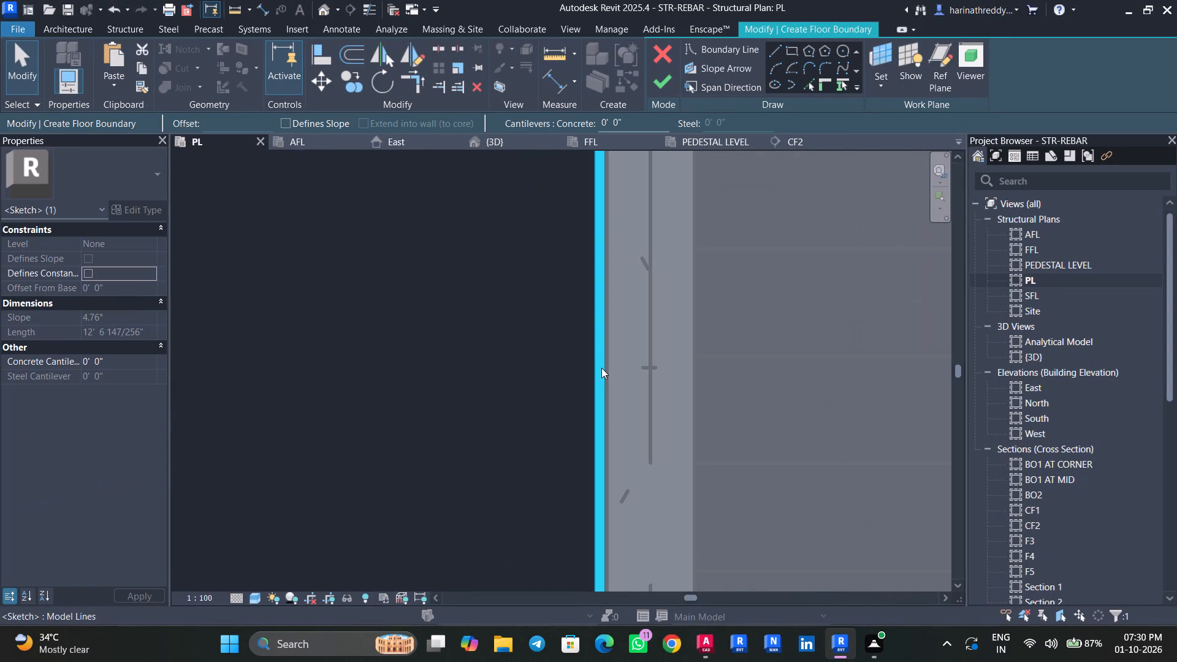
pyautogui.press('Right')
pyautogui.press('Right')
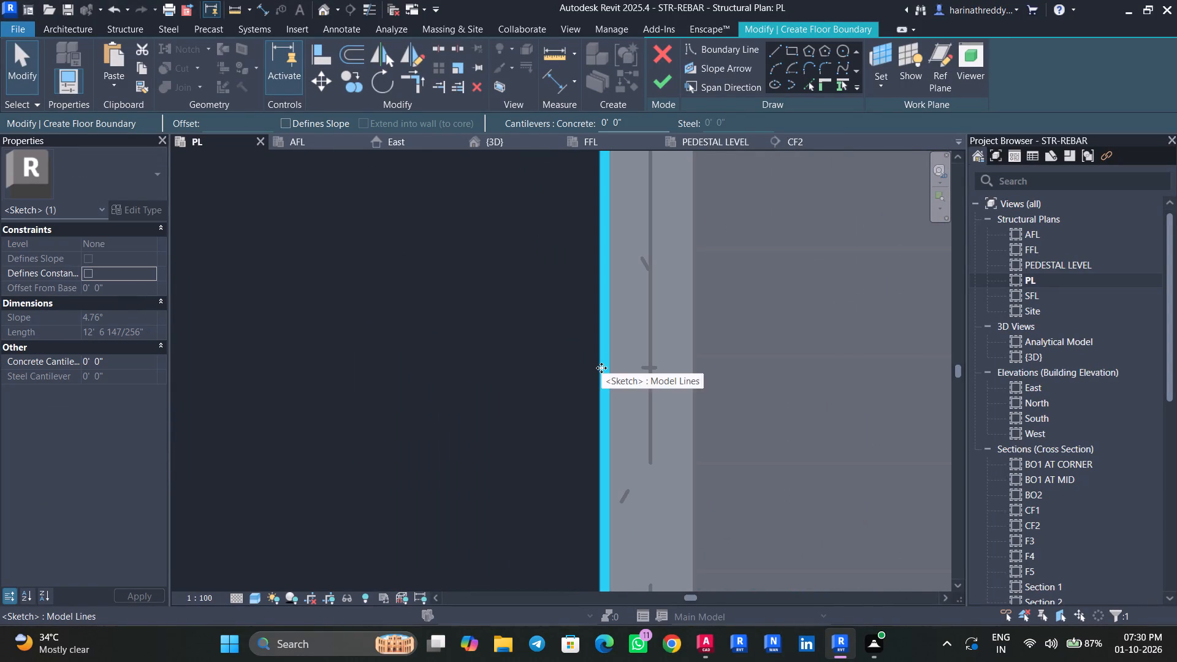
pyautogui.scroll(-7, 601, 368)
pyautogui.scroll(1, 601, 368)
pyautogui.scroll(-7, 601, 368)
pyautogui.press('Escape')
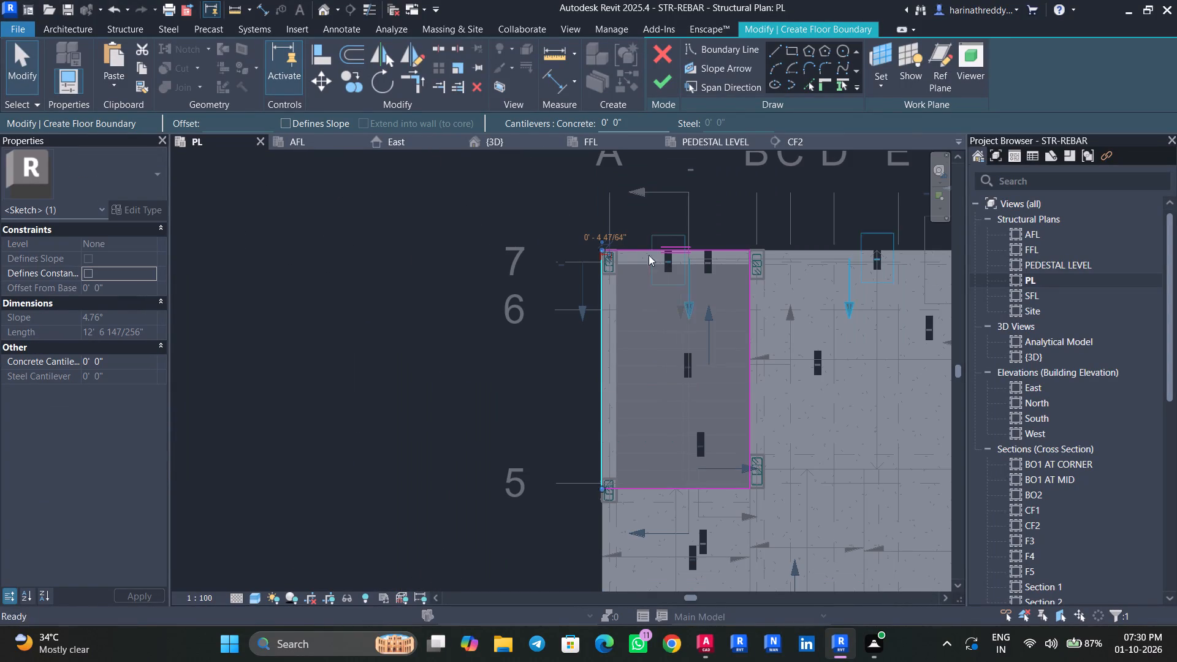
pyautogui.press('Escape')
# Finish the boundary sketch of the 5" floor between grids A and B, from grid 7 to grid 5, at PL.
pyautogui.scroll(3, 634, 248)
pyautogui.scroll(-1, 634, 248)
pyautogui.scroll(14, 634, 248)
pyautogui.scroll(-9, 688, 314)
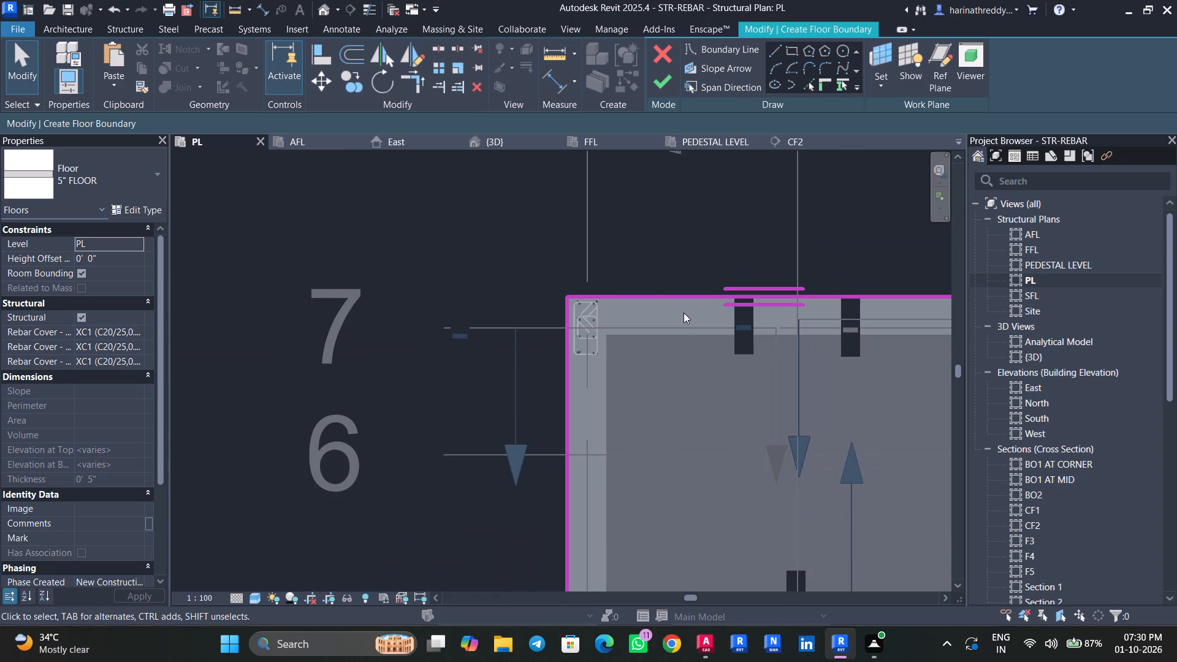
pyautogui.moveTo(731, 381); pyautogui.dragTo(546, 167, button='middle')
pyautogui.scroll(-3, 600, 274)
pyautogui.click(650, 89)
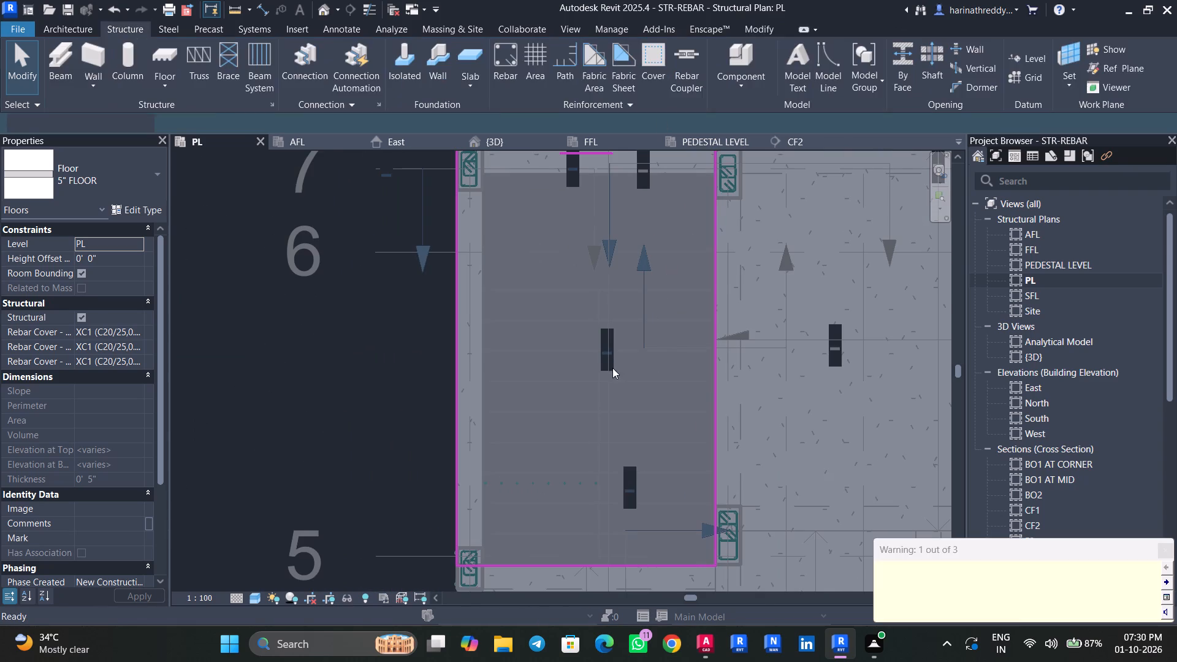
pyautogui.scroll(1, 321, 368)
pyautogui.moveTo(324, 352); pyautogui.dragTo(330, 174, button='middle')
pyautogui.press('Escape')
pyautogui.press('Escape')
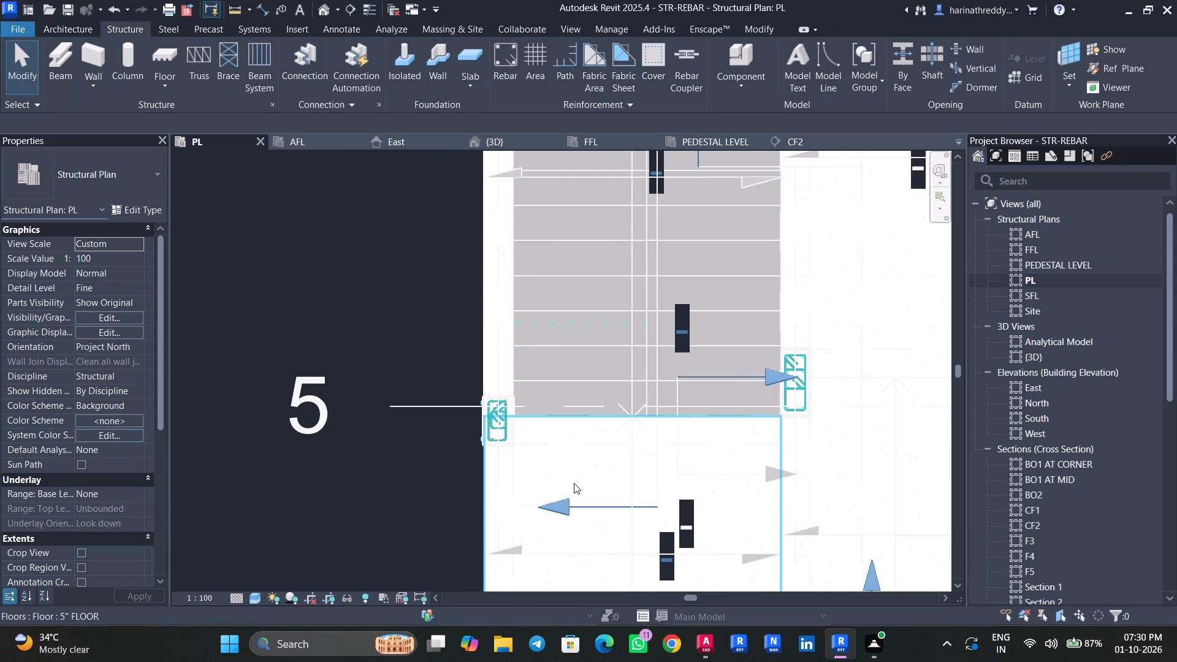
# Examine the new slab in the A–B stair bay in plan and the stair side of the structure in 3D.
pyautogui.scroll(-3, 552, 399)
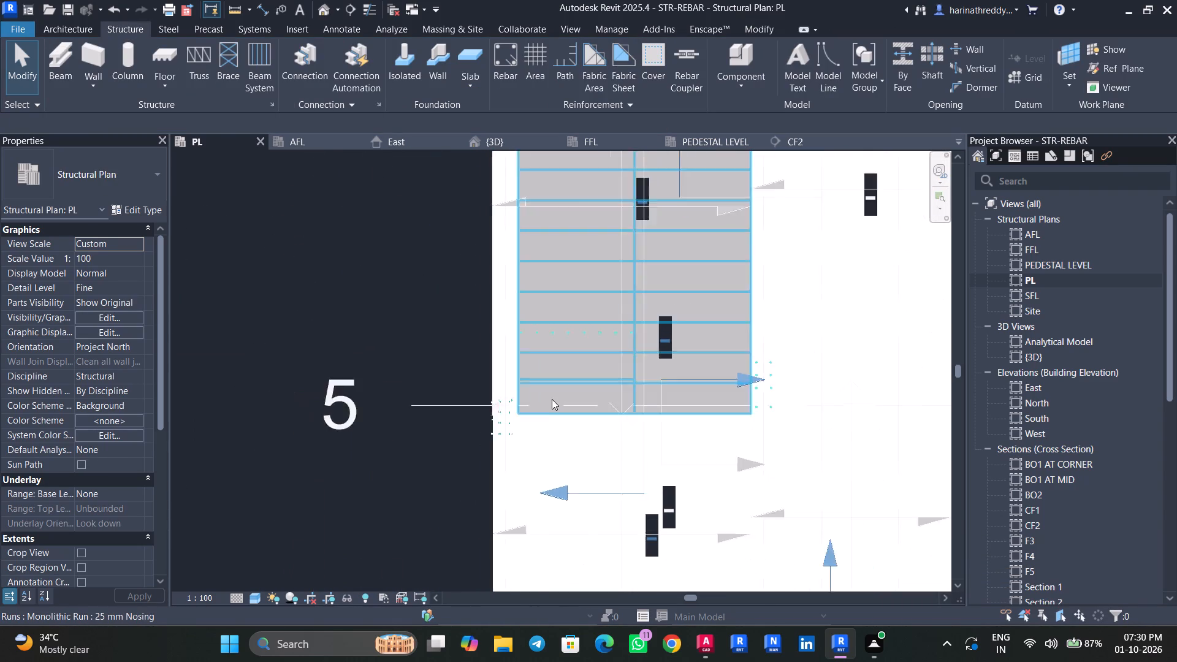
pyautogui.scroll(-3, 552, 399)
pyautogui.scroll(1, 552, 397)
pyautogui.scroll(-9, 552, 397)
pyautogui.click(490, 141)
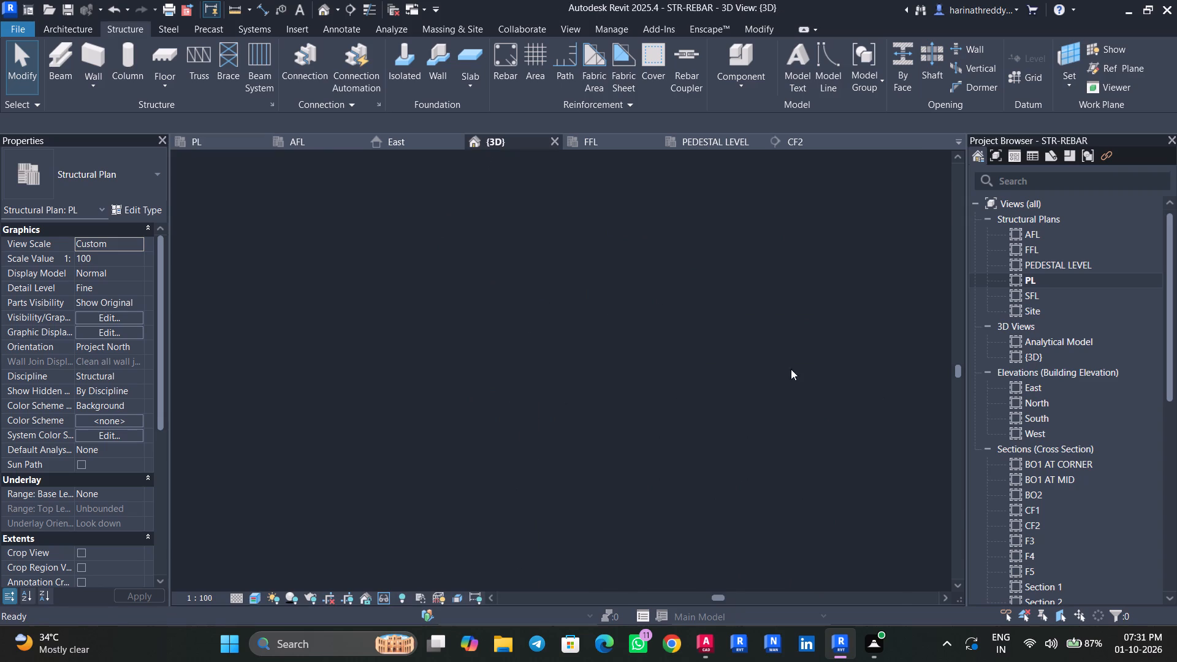
pyautogui.keyDown('shift'); pyautogui.moveTo(605, 507); pyautogui.dragTo(449, 485, button='middle'); pyautogui.keyUp('shift')
pyautogui.scroll(2, 476, 487)
pyautogui.scroll(-3, 476, 487)
pyautogui.scroll(1, 476, 487)
pyautogui.keyDown('shift'); pyautogui.moveTo(481, 490); pyautogui.dragTo(628, 508, button='middle'); pyautogui.keyUp('shift')
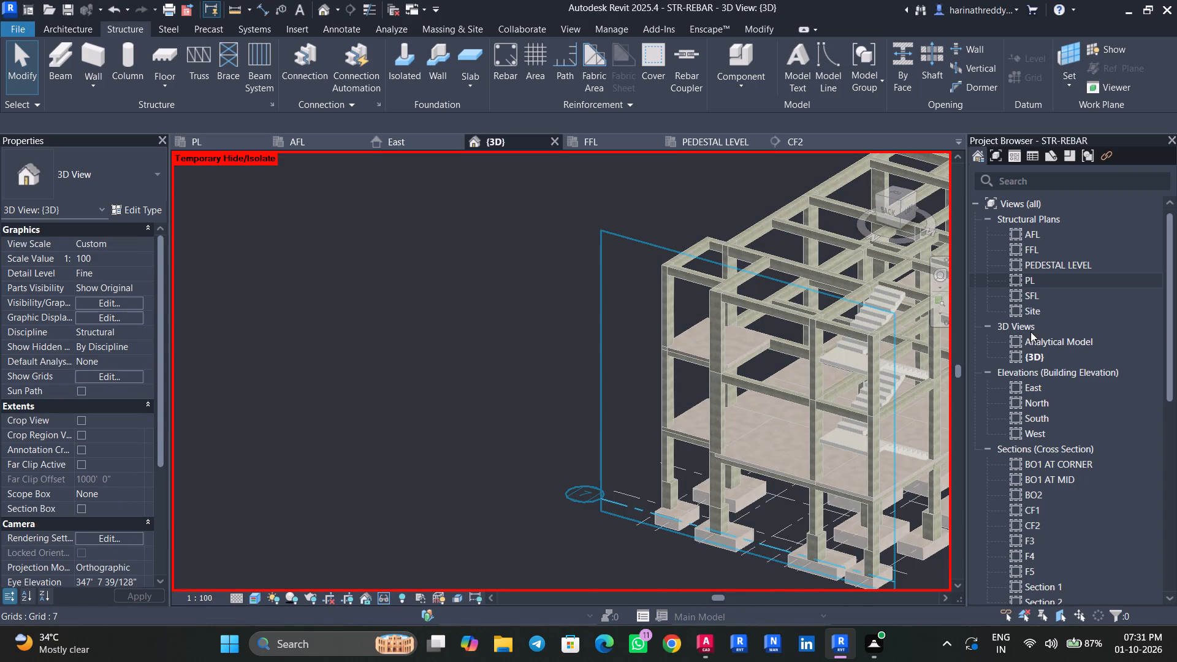
# In the FFL plan, draw a section across the F–H bay between grids 5 and 6, looking toward grid 6.
pyautogui.doubleClick(1040, 250)
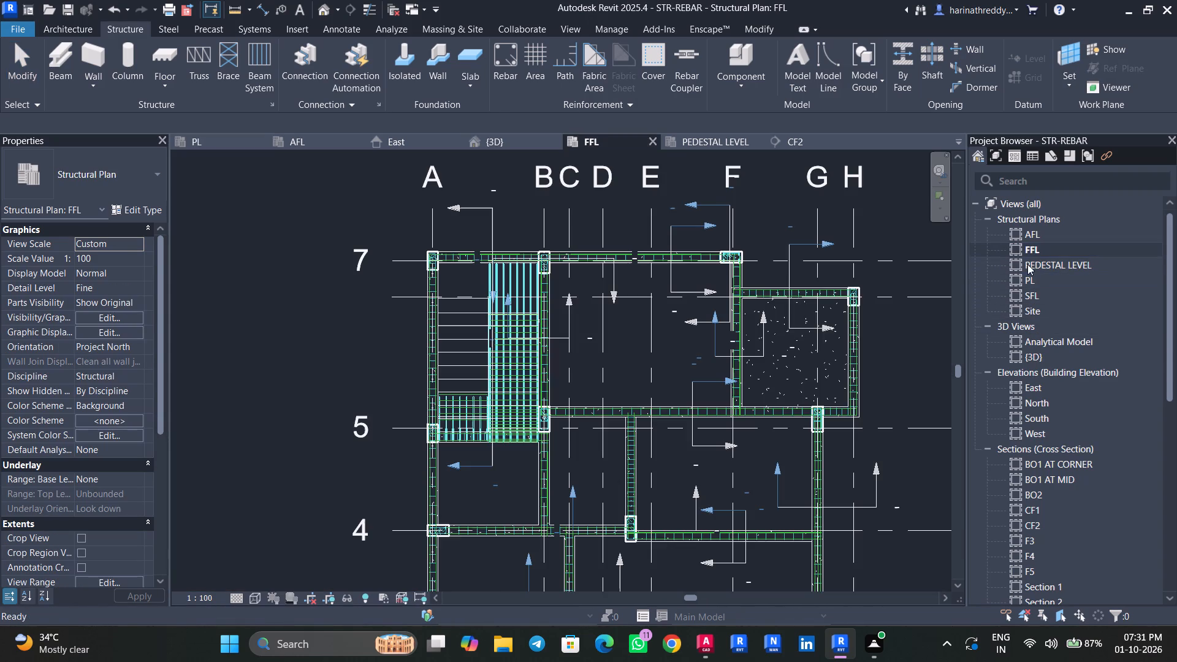
pyautogui.scroll(3, 873, 338)
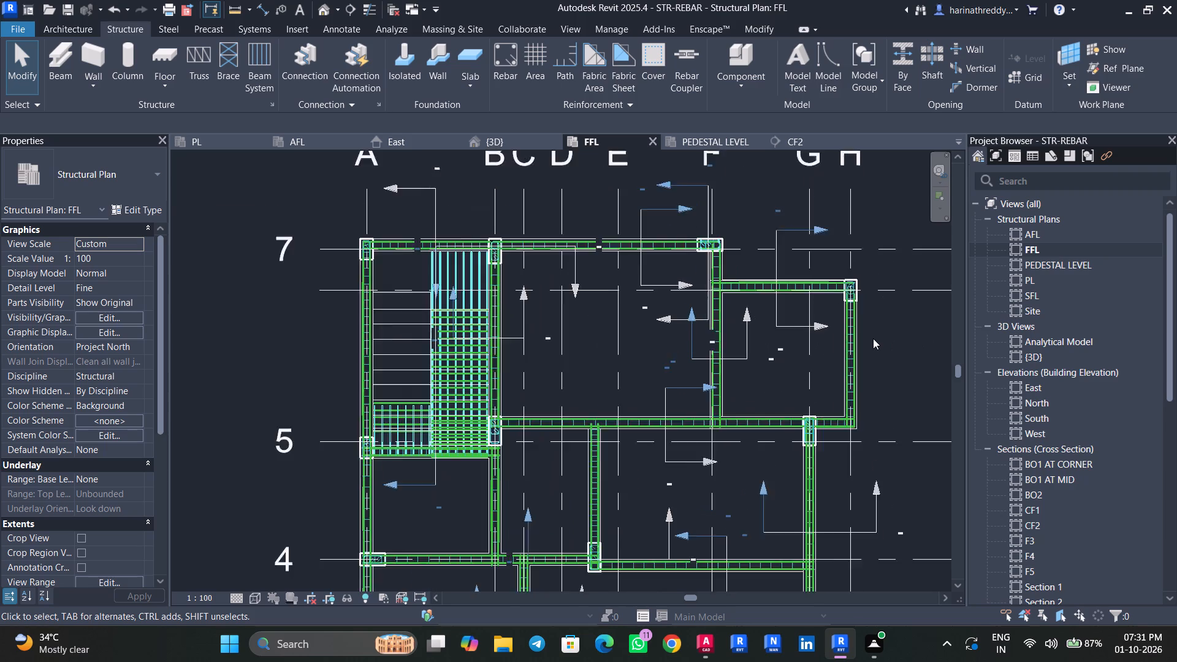
pyautogui.click(706, 354)
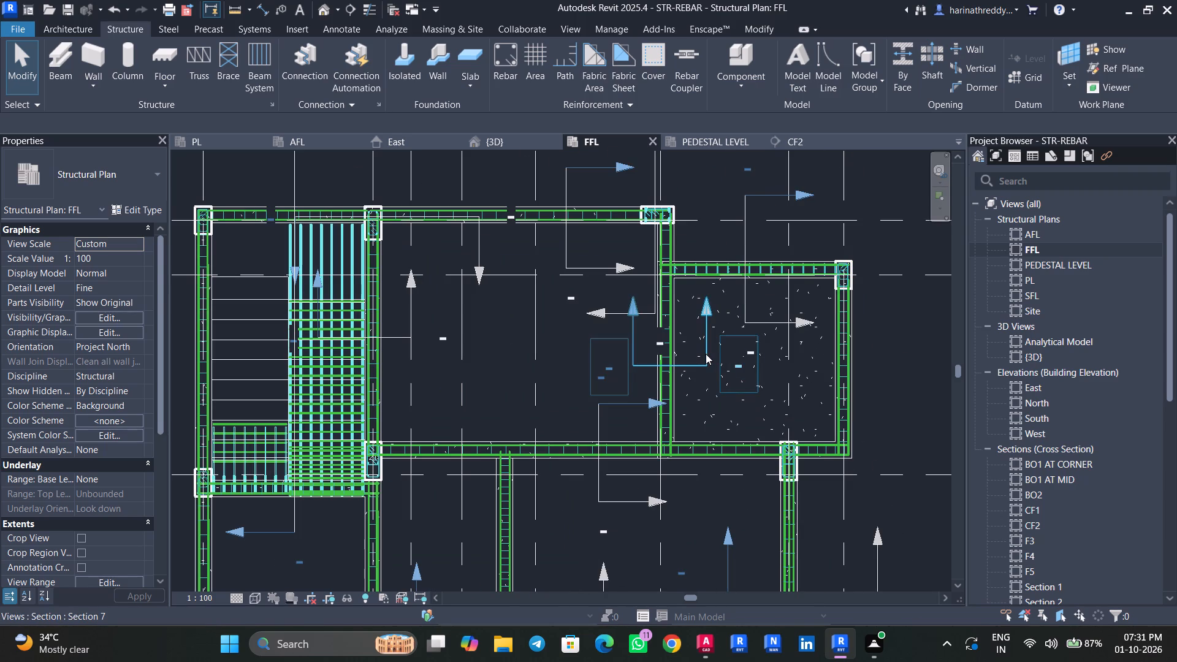
pyautogui.press('Escape')
pyautogui.press('Escape')
pyautogui.press('Escape')
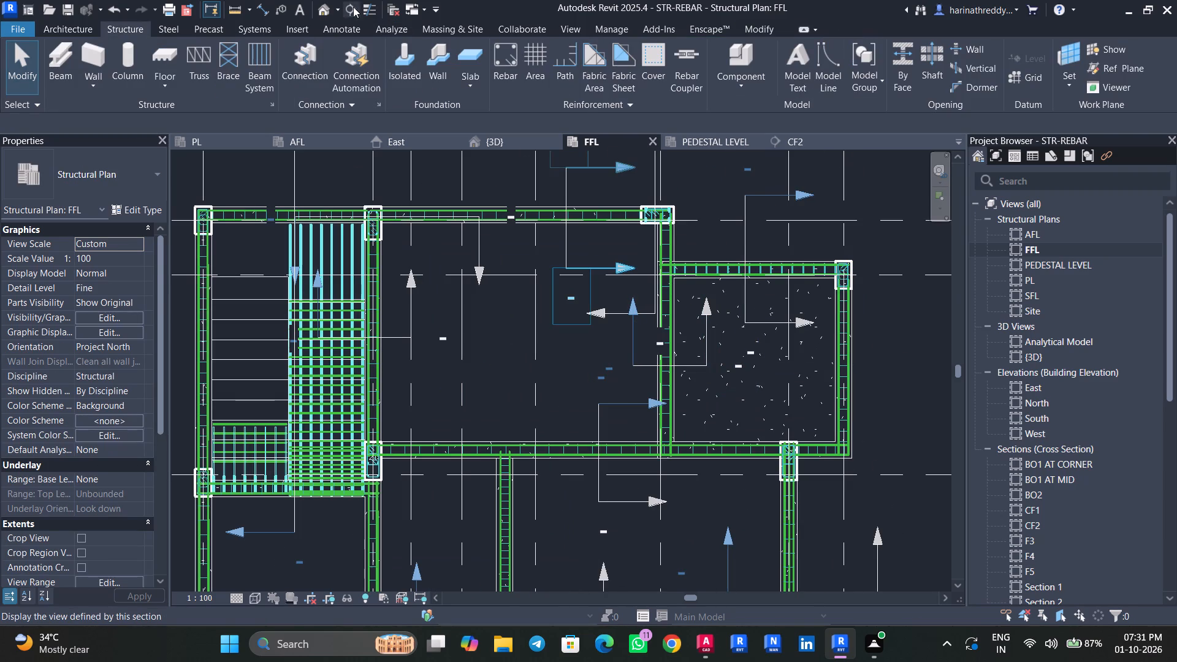
pyautogui.click(353, 7)
pyautogui.click(633, 381)
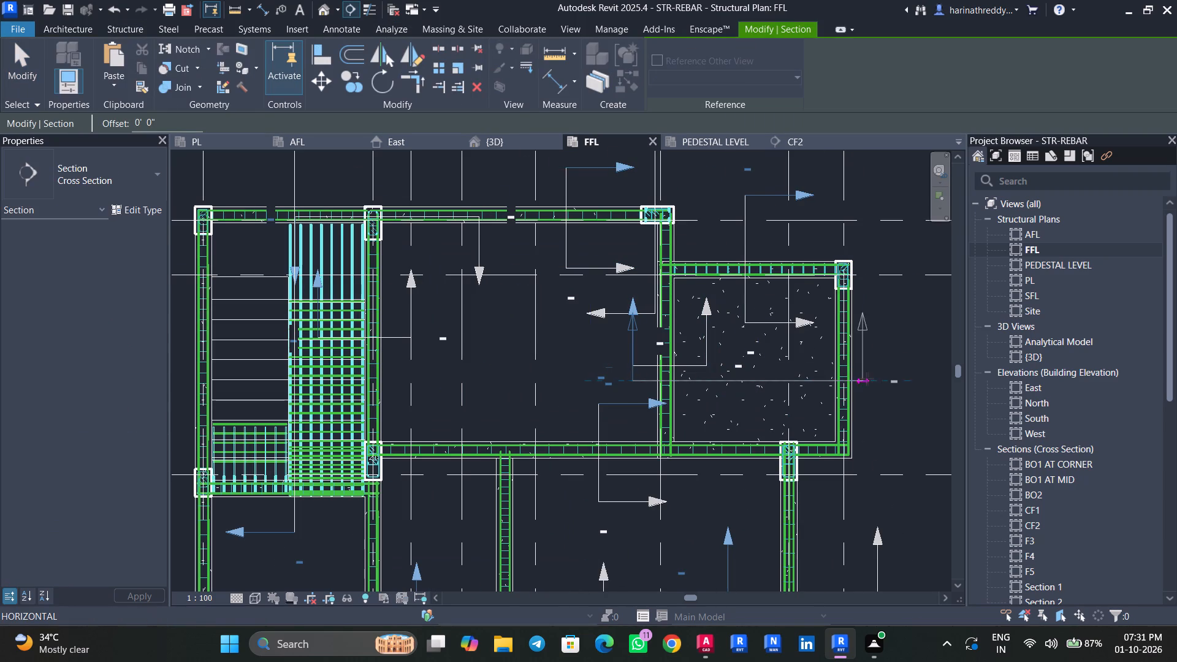
pyautogui.click(885, 377)
pyautogui.press('Escape')
pyautogui.press('Escape')
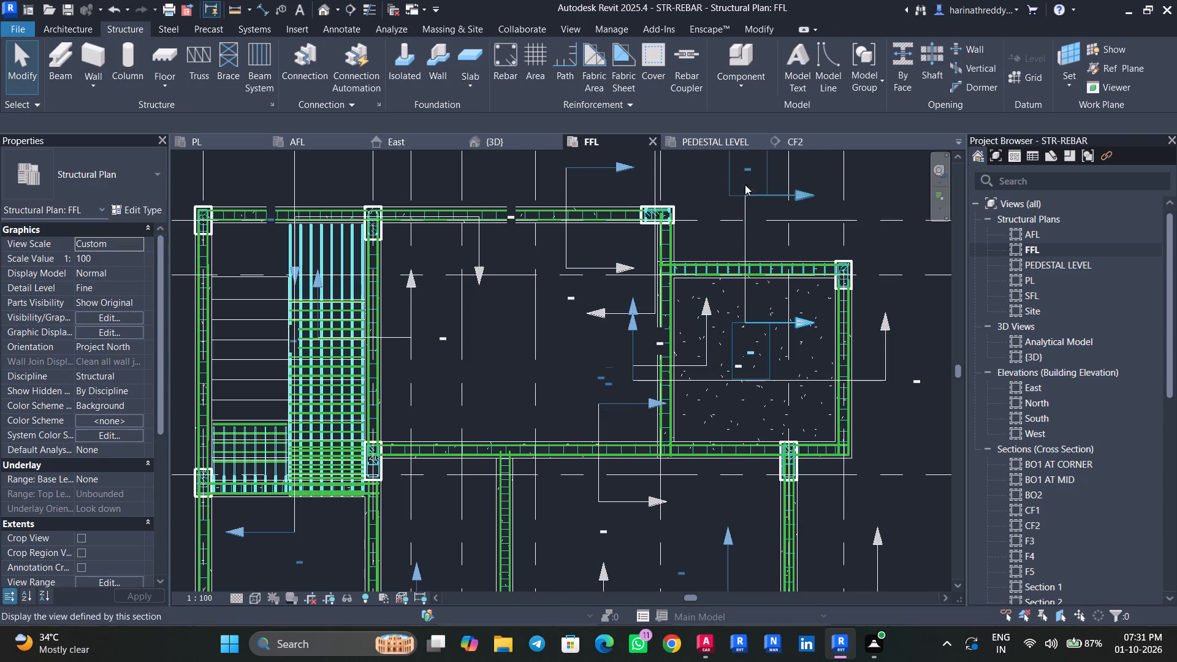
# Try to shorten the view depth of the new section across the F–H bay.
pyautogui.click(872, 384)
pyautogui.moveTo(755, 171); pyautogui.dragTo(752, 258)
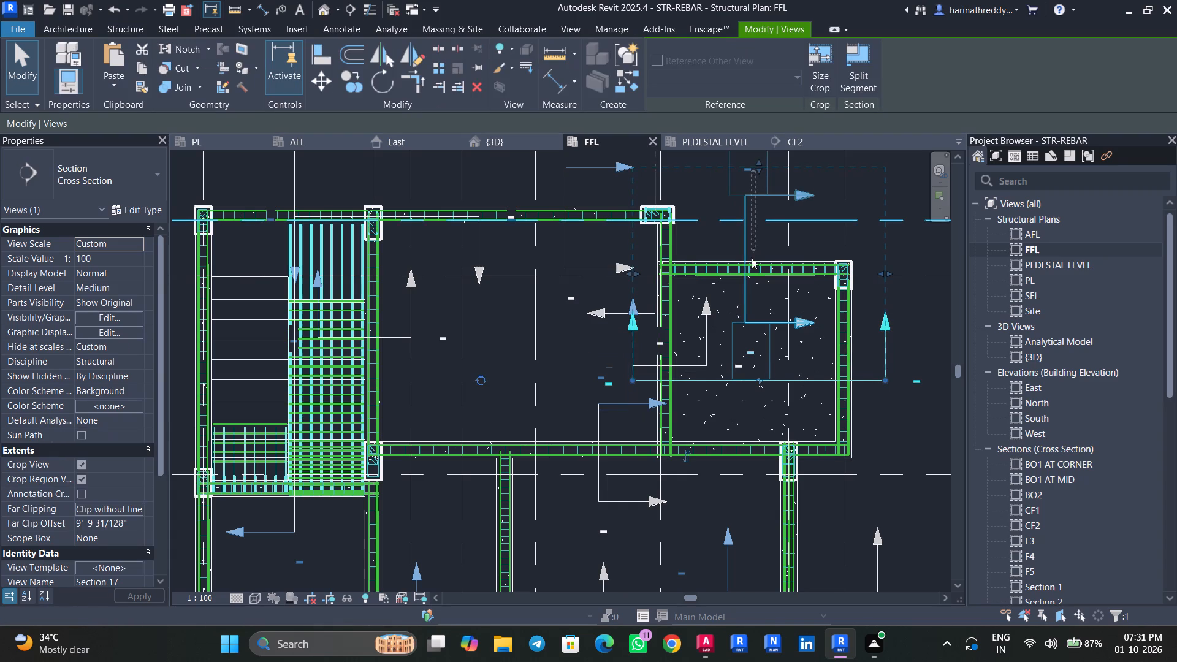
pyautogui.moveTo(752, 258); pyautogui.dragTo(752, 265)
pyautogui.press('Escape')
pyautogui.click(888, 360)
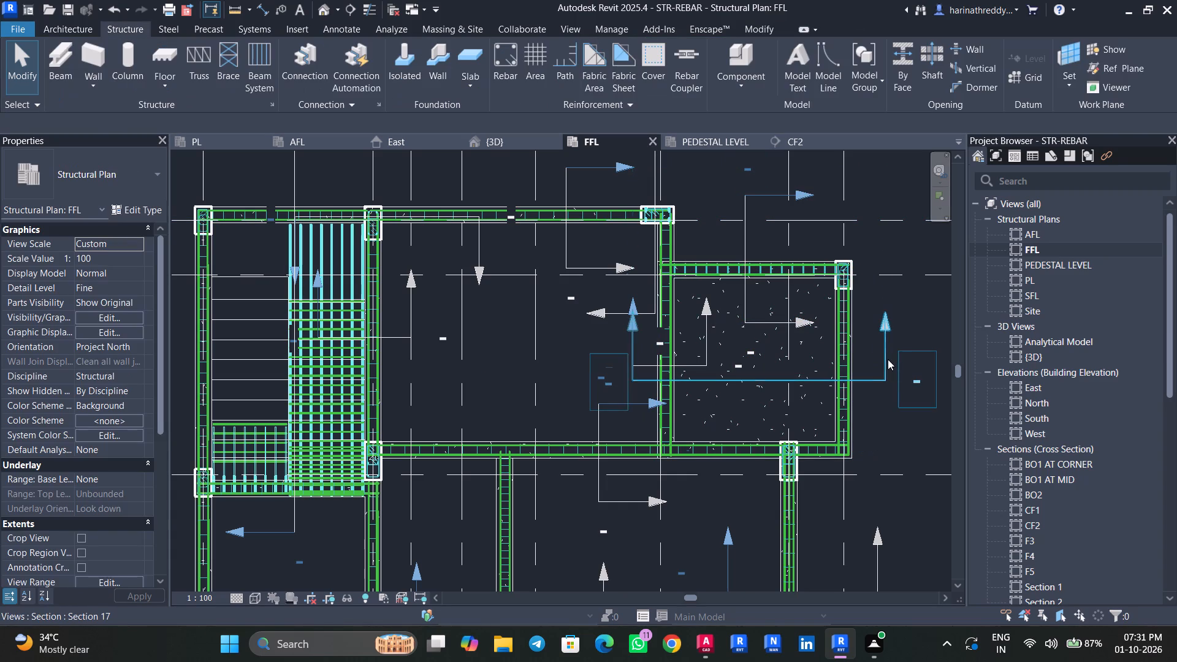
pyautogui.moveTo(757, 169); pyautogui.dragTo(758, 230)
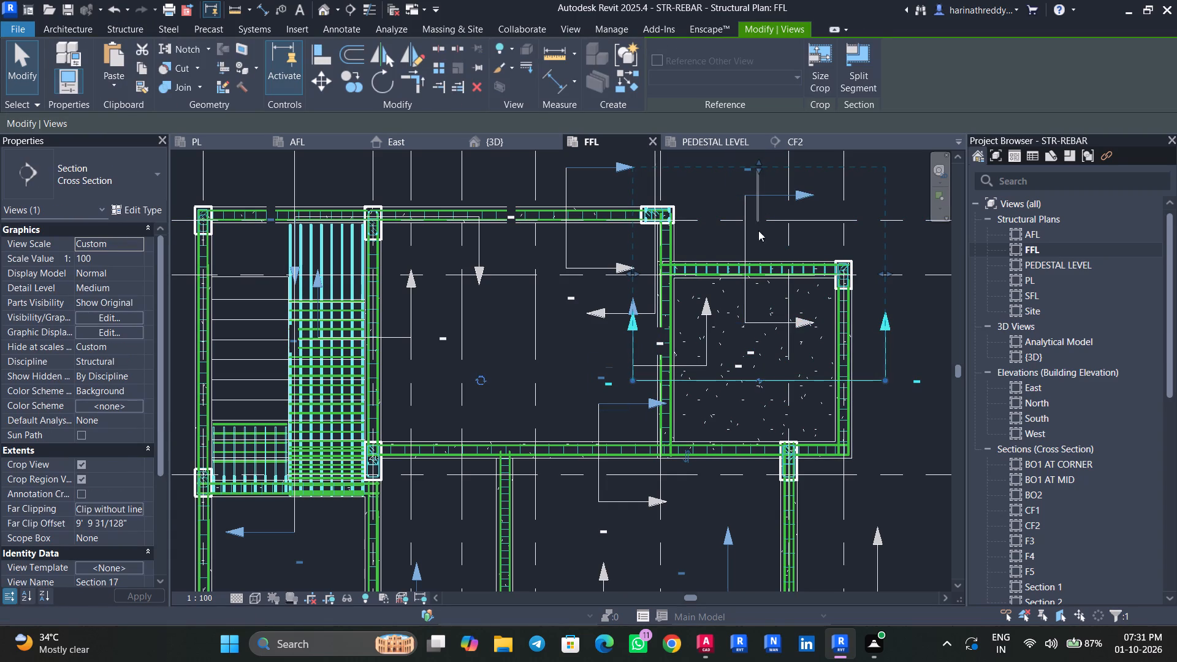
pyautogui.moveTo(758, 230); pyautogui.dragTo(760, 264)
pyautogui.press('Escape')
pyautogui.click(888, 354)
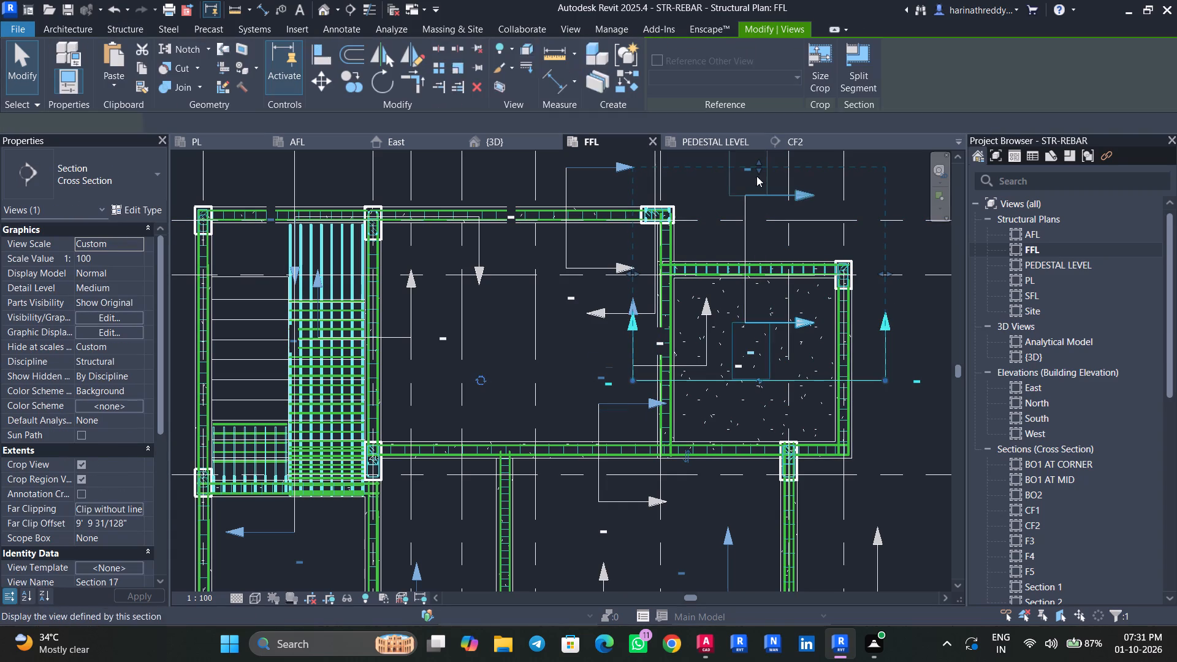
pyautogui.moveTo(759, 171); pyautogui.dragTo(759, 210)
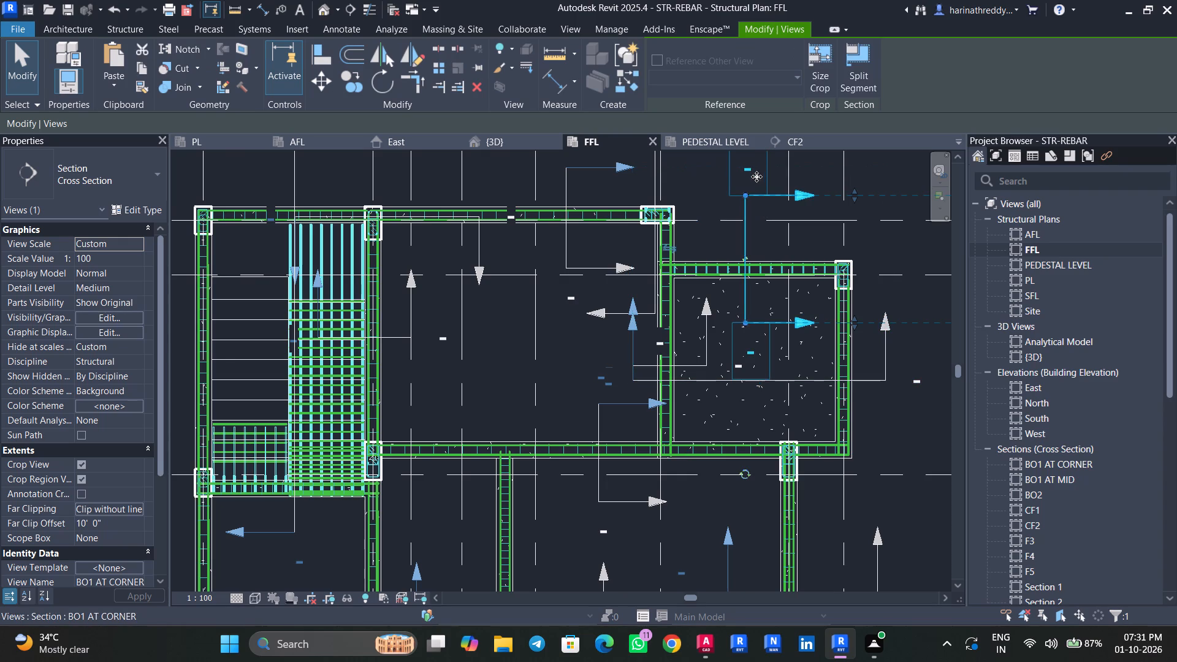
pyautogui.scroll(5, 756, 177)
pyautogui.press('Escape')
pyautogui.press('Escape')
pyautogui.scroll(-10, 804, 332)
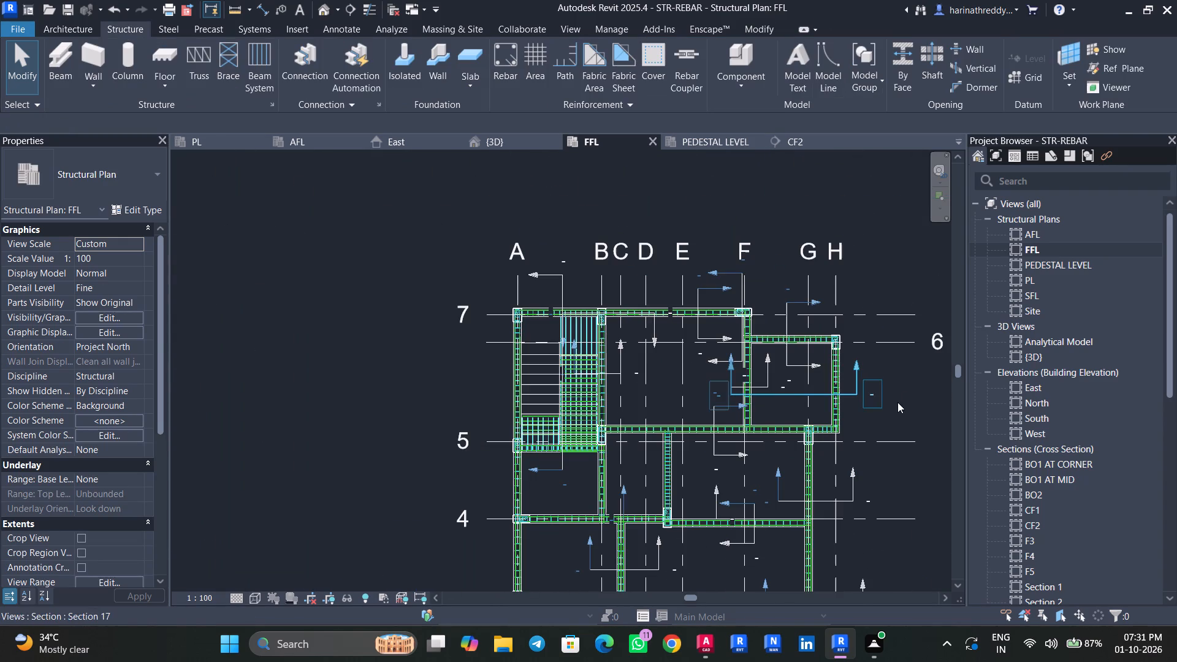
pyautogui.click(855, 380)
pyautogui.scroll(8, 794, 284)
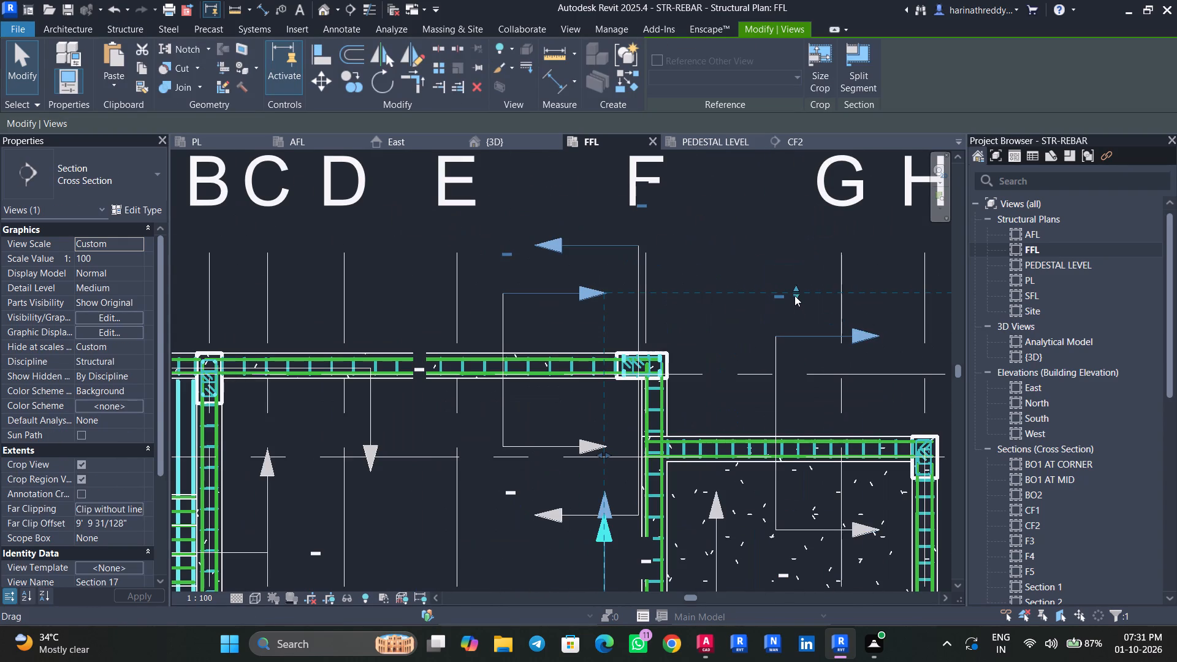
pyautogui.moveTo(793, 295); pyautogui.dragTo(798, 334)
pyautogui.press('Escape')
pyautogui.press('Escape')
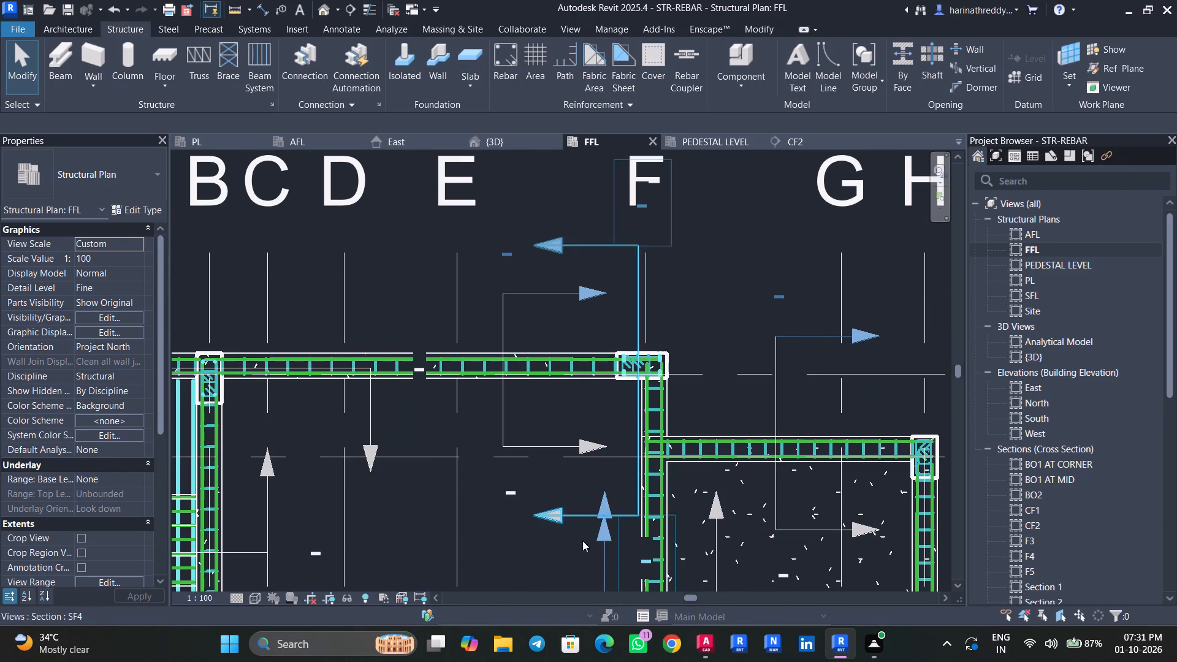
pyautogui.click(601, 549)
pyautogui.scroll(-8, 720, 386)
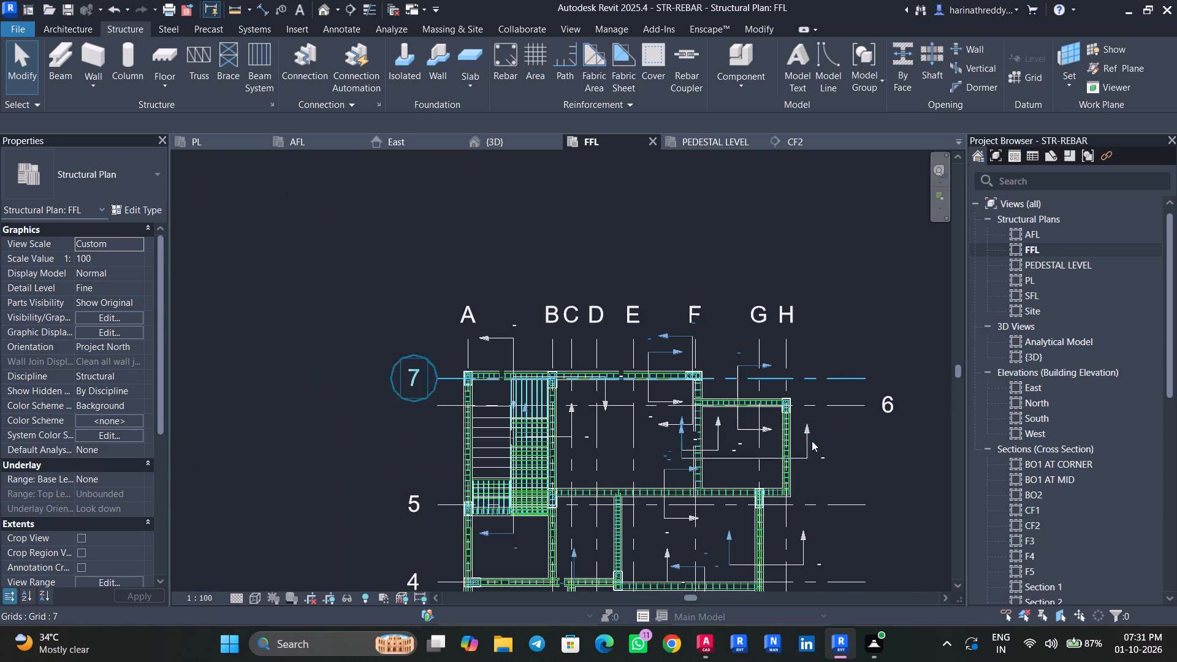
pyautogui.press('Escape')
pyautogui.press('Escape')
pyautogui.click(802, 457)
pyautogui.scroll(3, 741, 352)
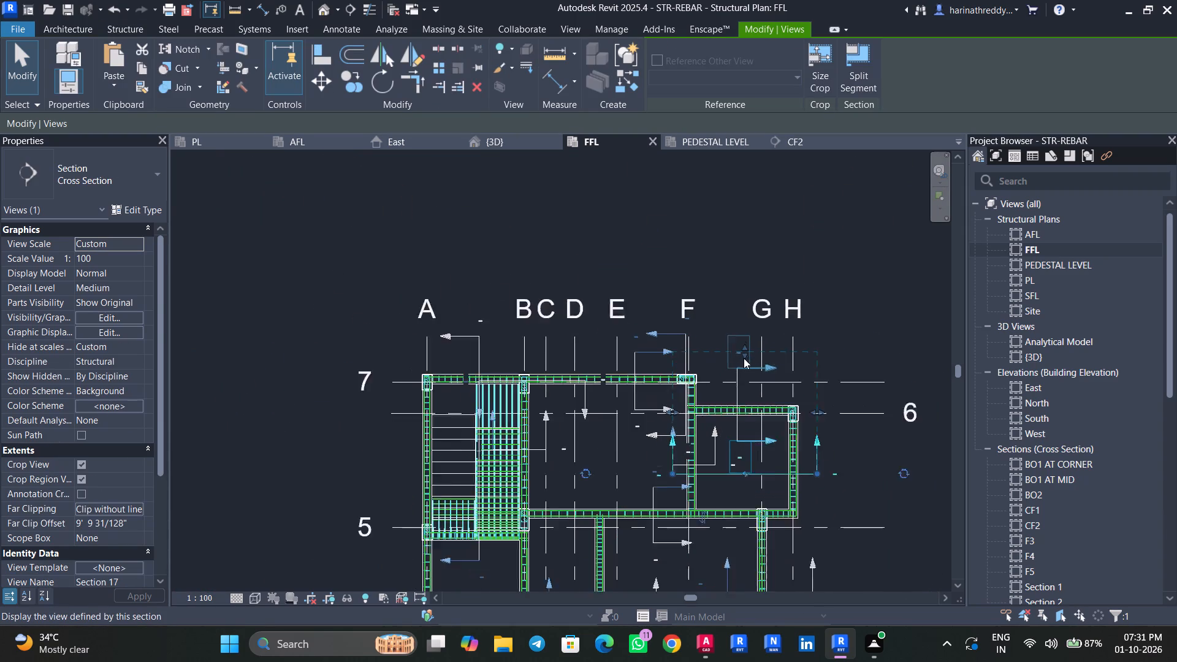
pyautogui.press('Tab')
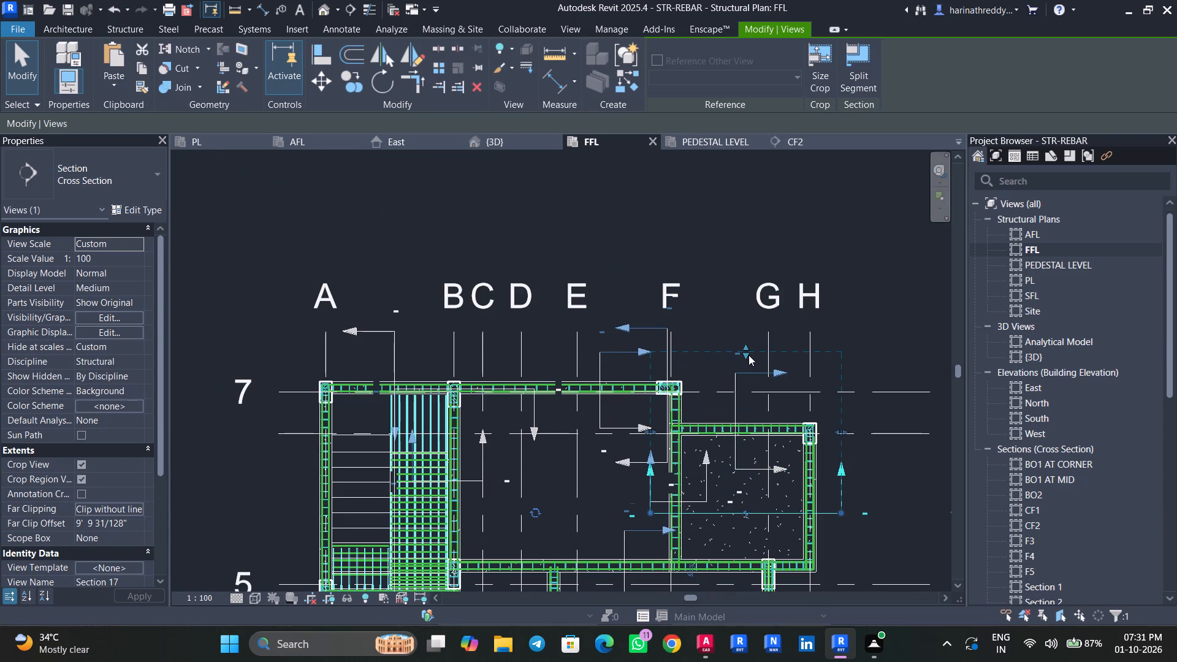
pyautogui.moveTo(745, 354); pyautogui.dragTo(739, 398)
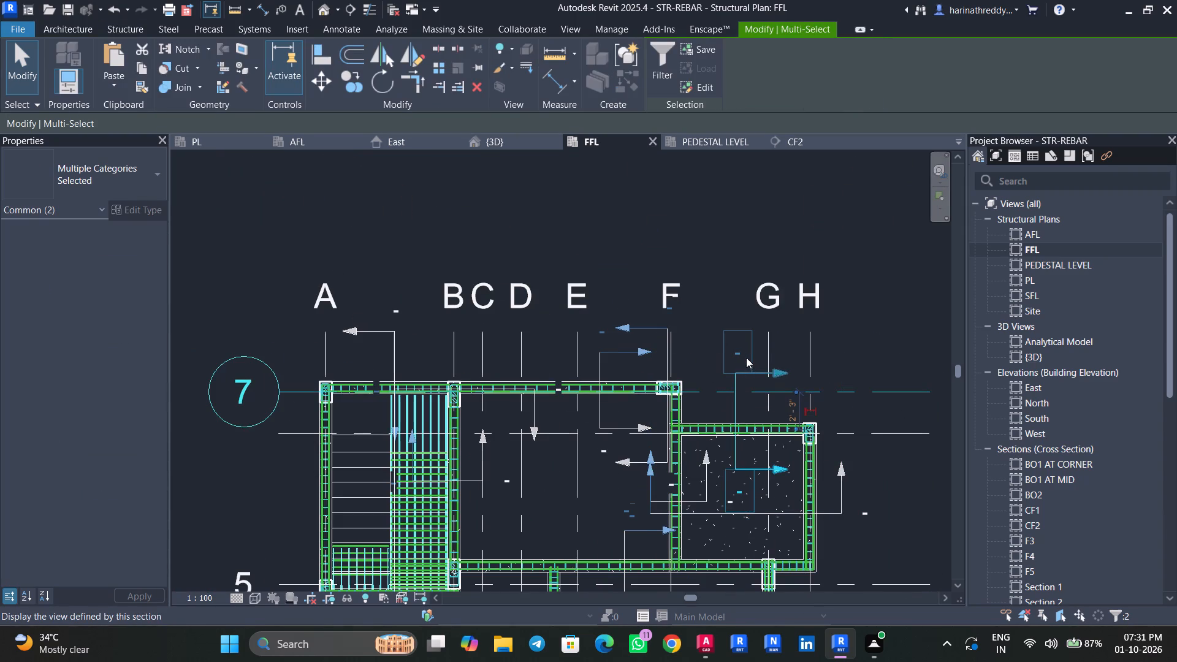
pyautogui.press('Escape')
# Pull the F–H section's far clip back to near the grid 6 beam, giving an offset of about 4' 7".
pyautogui.click(844, 479)
pyautogui.scroll(5, 742, 345)
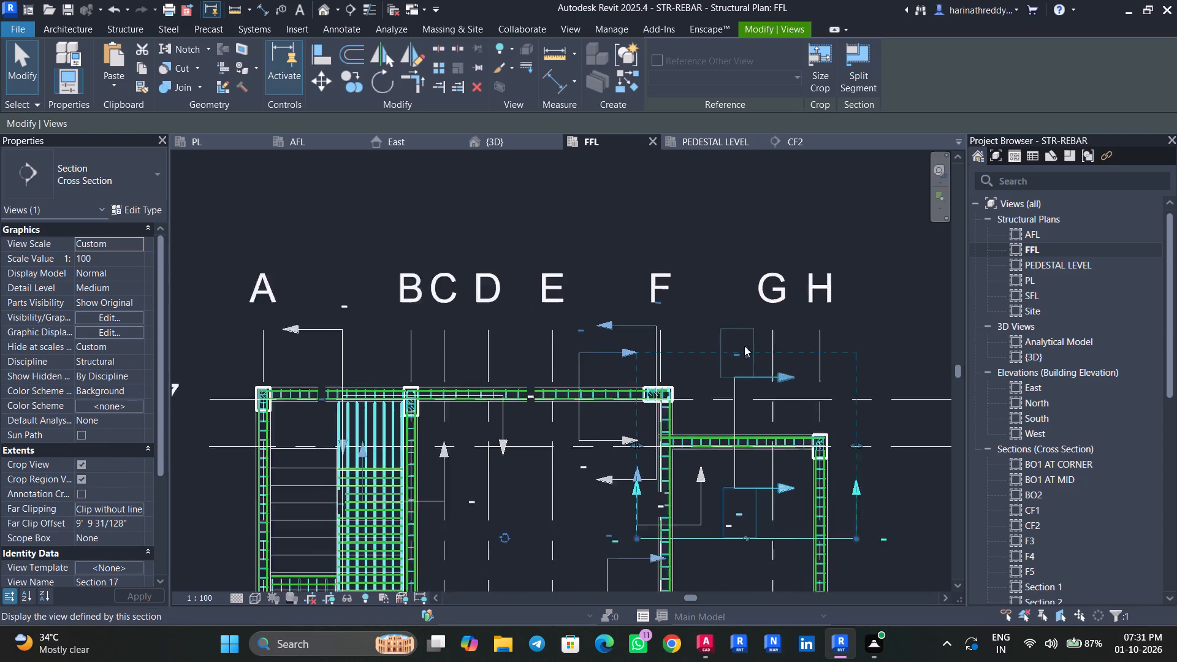
pyautogui.moveTo(748, 361); pyautogui.dragTo(753, 524)
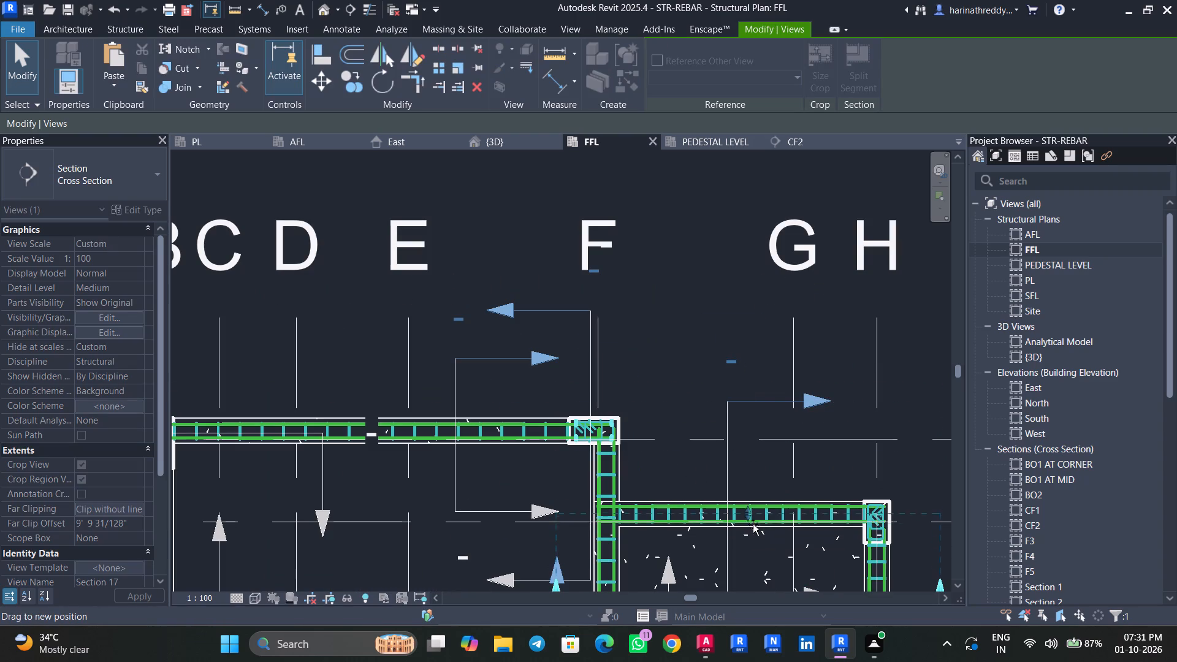
pyautogui.moveTo(753, 524); pyautogui.dragTo(757, 531)
pyautogui.moveTo(708, 389); pyautogui.dragTo(646, 159, button='middle')
pyautogui.press('Escape')
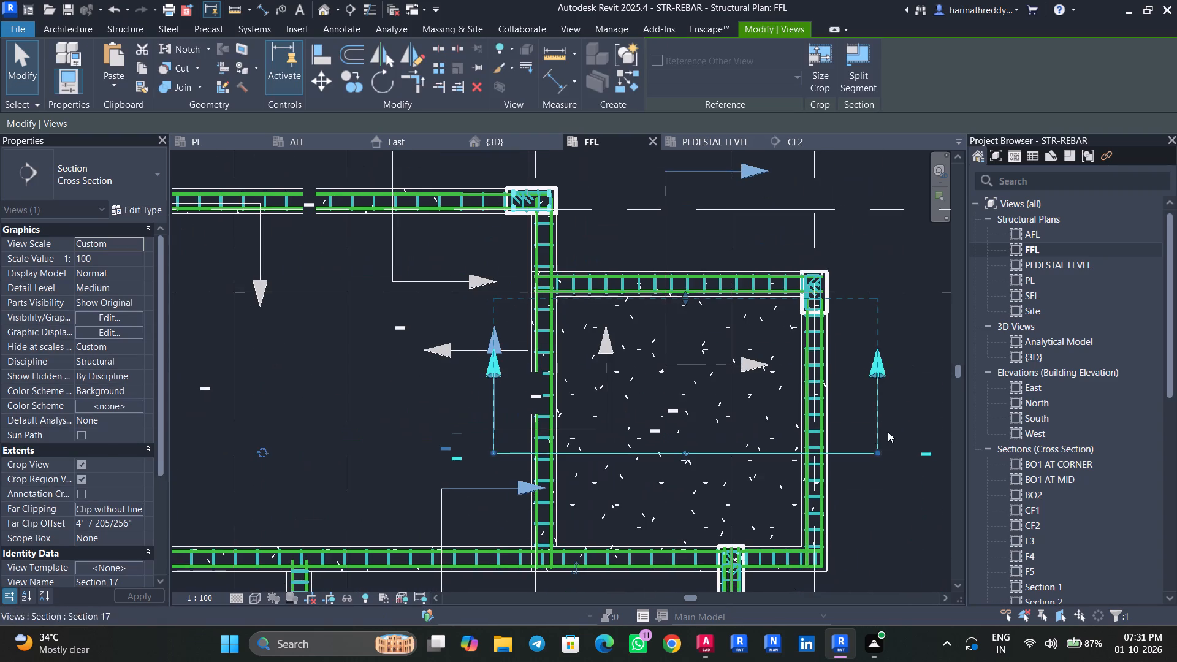
pyautogui.press('Escape')
# Open the new F–H section view and examine how the 5" slabs sit over the beams.
pyautogui.click(878, 420)
pyautogui.rightClick(878, 420)
pyautogui.click(914, 278)
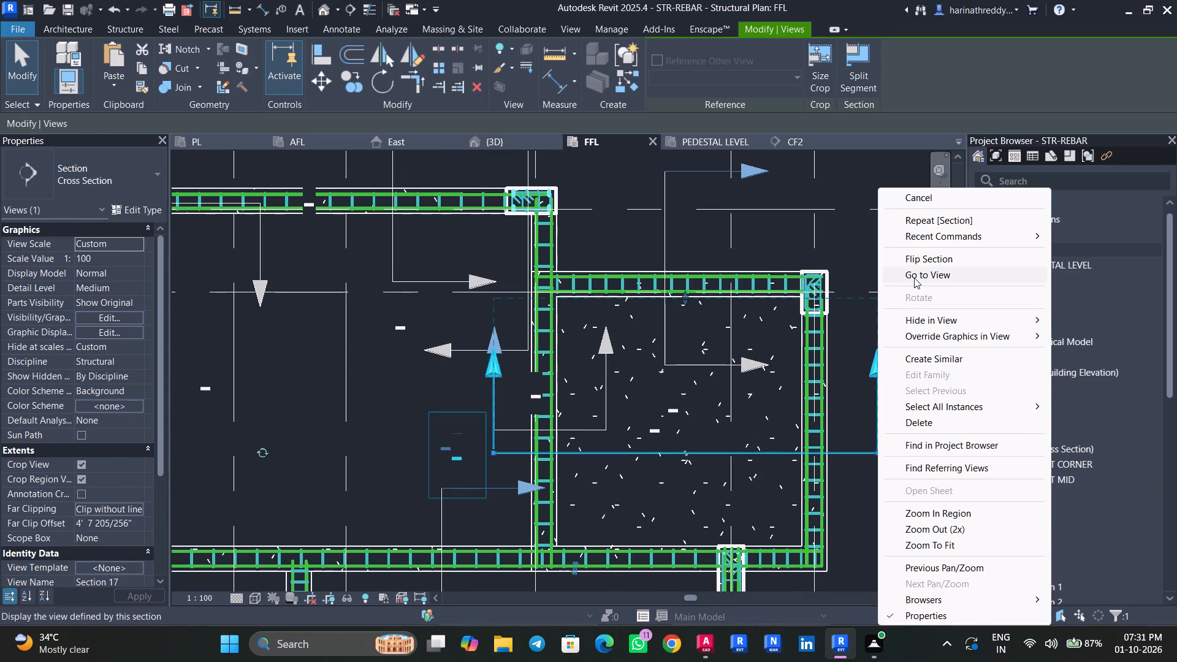
pyautogui.scroll(7, 544, 345)
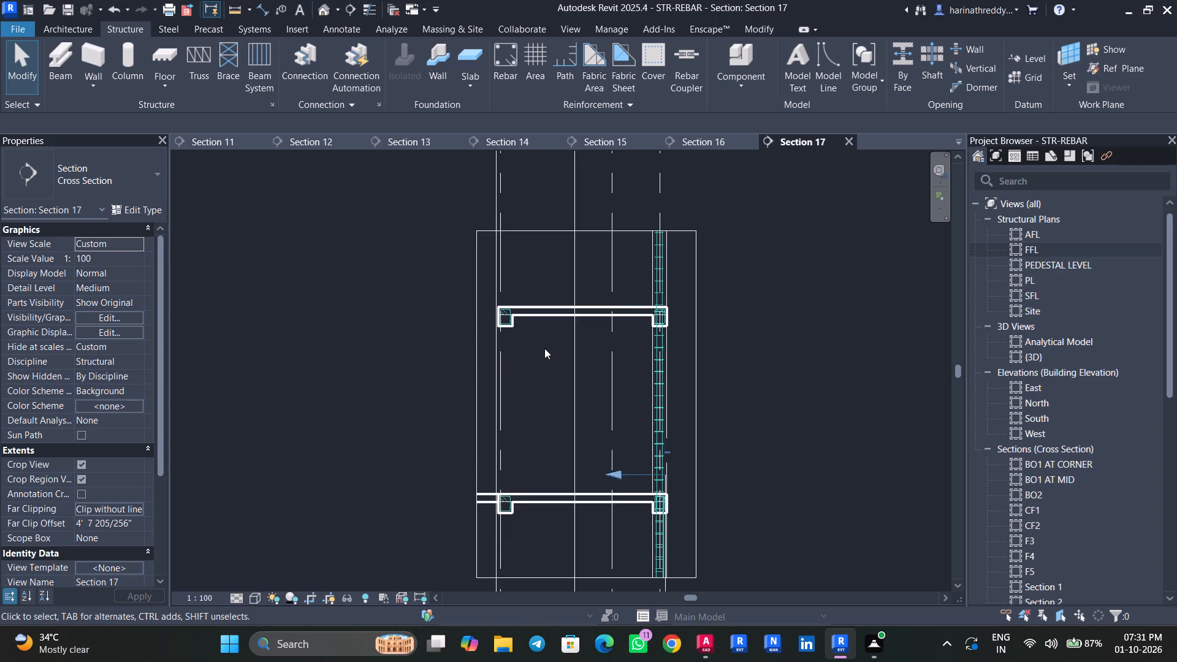
pyautogui.scroll(1, 546, 354)
pyautogui.moveTo(546, 354); pyautogui.dragTo(561, 406, button='middle')
pyautogui.click(577, 354)
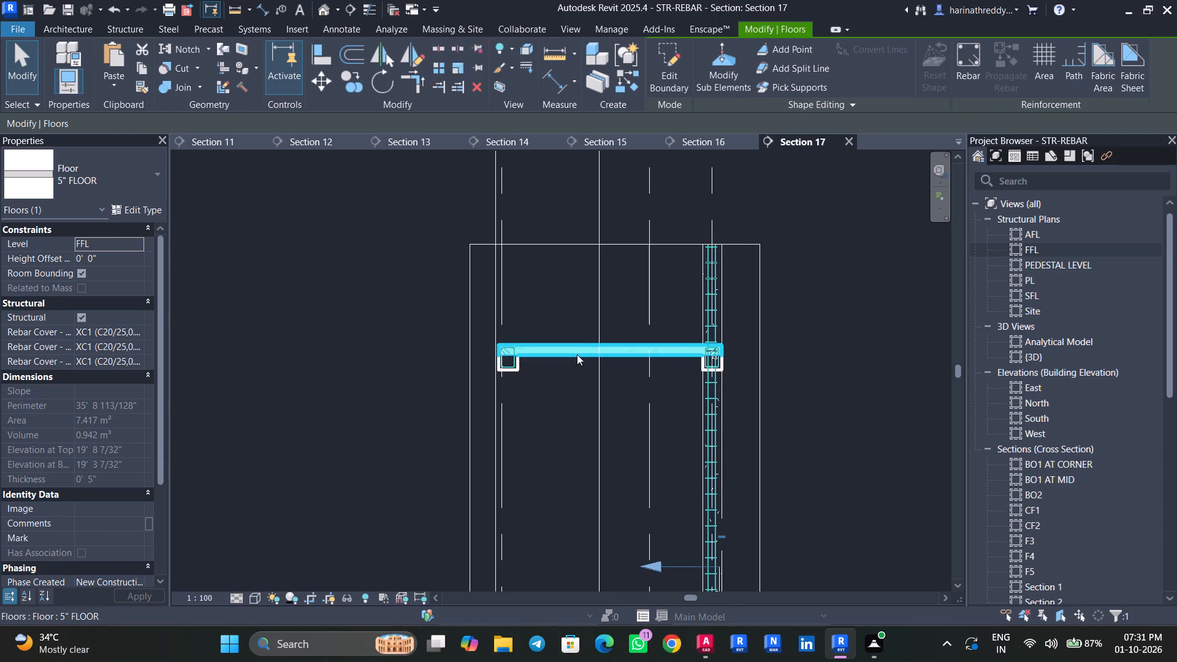
pyautogui.press('Escape')
pyautogui.press('Escape')
pyautogui.scroll(-1, 579, 372)
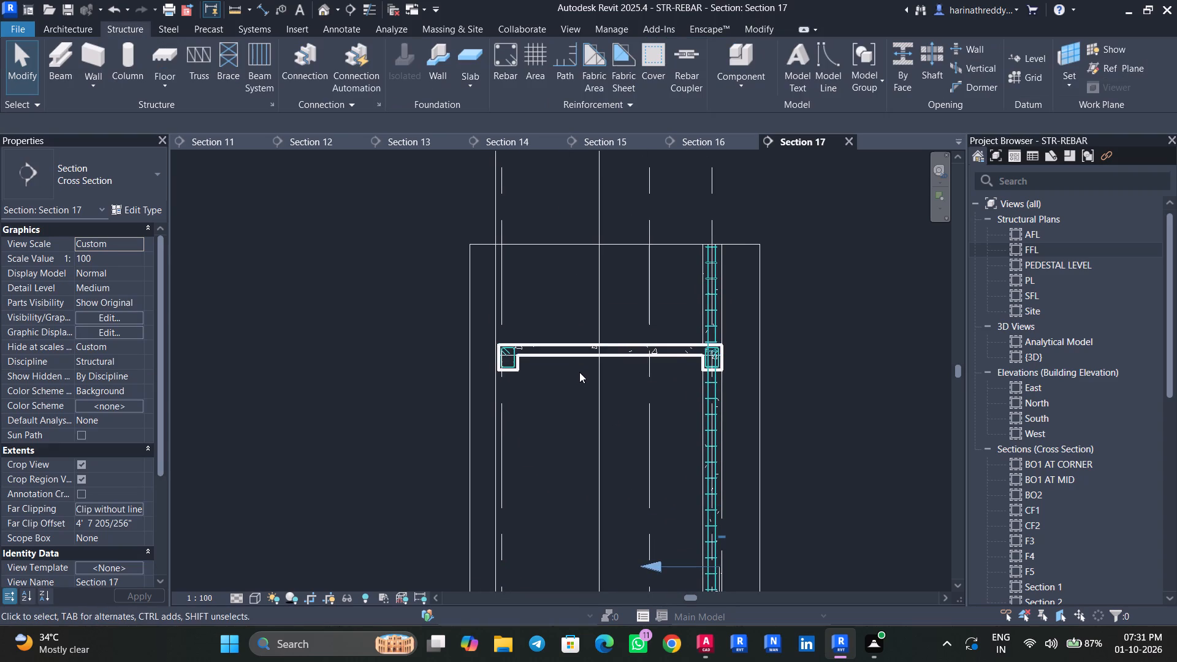
pyautogui.scroll(-2, 579, 372)
pyautogui.moveTo(753, 462); pyautogui.dragTo(751, 350, button='middle')
# Crop the F–H section view to a short band just above and below the FFL slab.
pyautogui.click(601, 476)
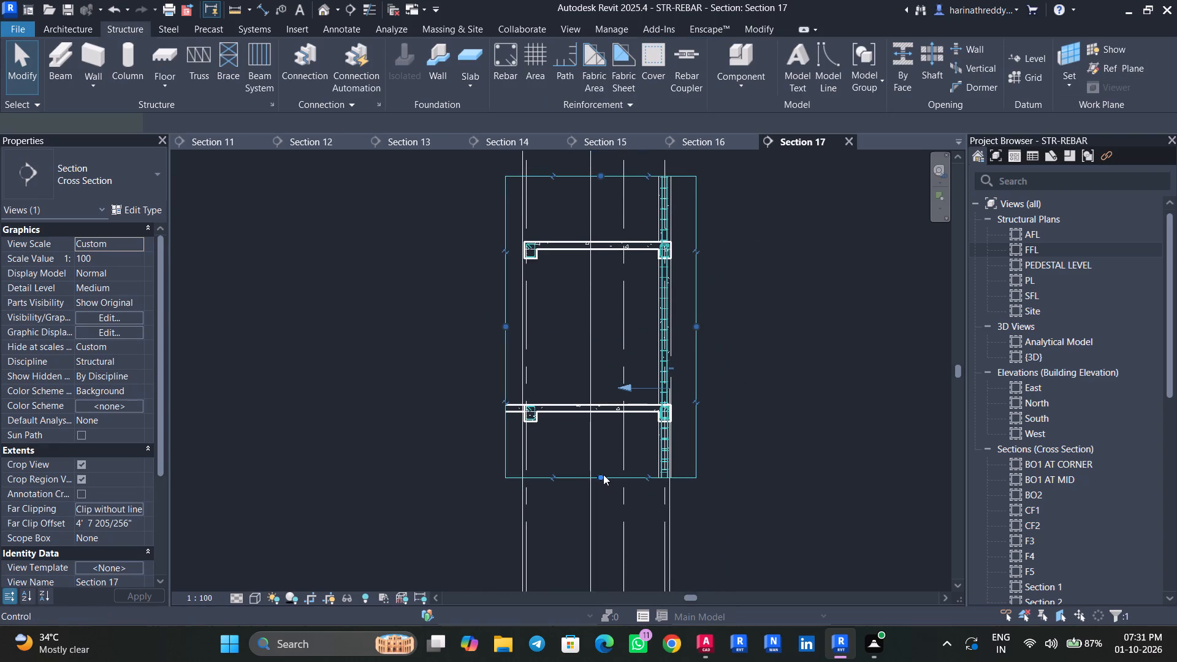
pyautogui.moveTo(602, 474); pyautogui.dragTo(605, 302)
pyautogui.scroll(6, 604, 267)
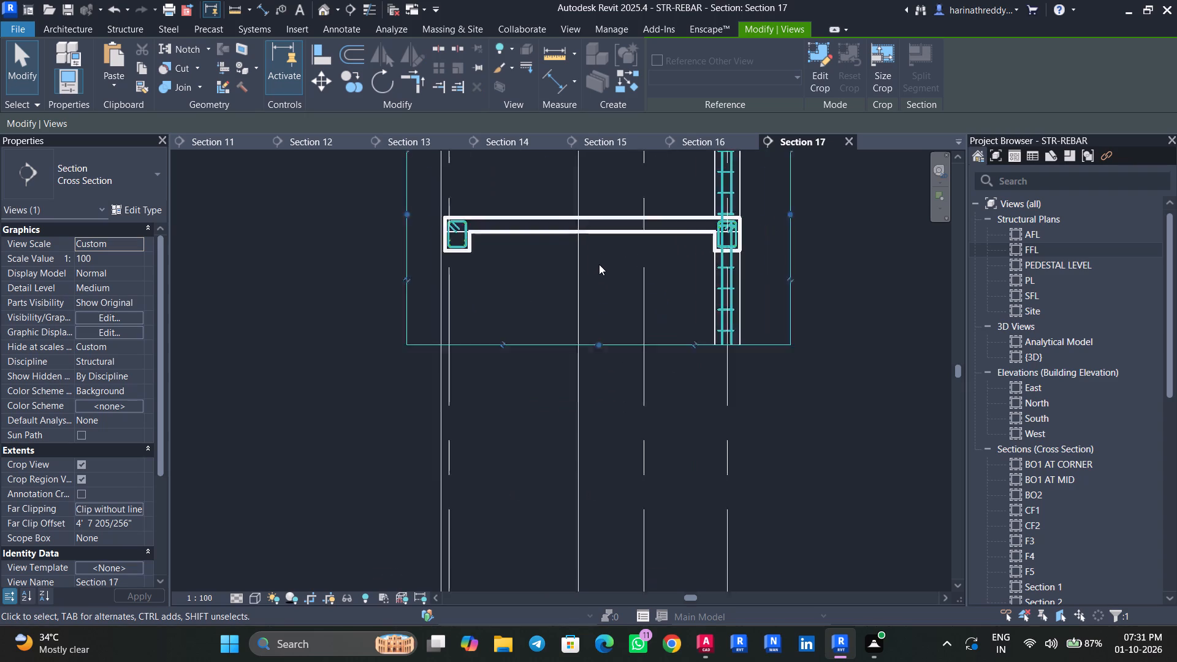
pyautogui.scroll(2, 599, 264)
pyautogui.moveTo(599, 268); pyautogui.dragTo(603, 398, button='middle')
pyautogui.scroll(-6, 602, 395)
pyautogui.moveTo(603, 272); pyautogui.dragTo(598, 325)
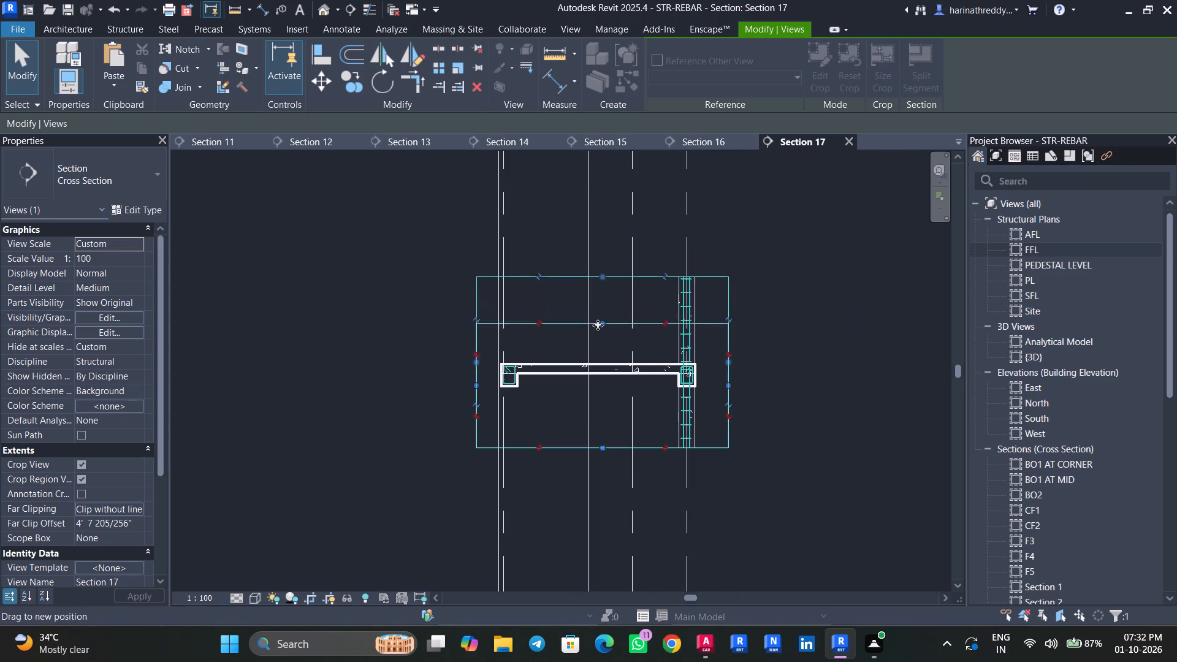
pyautogui.moveTo(598, 325); pyautogui.dragTo(597, 337)
pyautogui.scroll(6, 578, 379)
pyautogui.press('Escape')
# Display the section with thin lines so the slab and beam rebar edges read clearly.
pyautogui.click(583, 350)
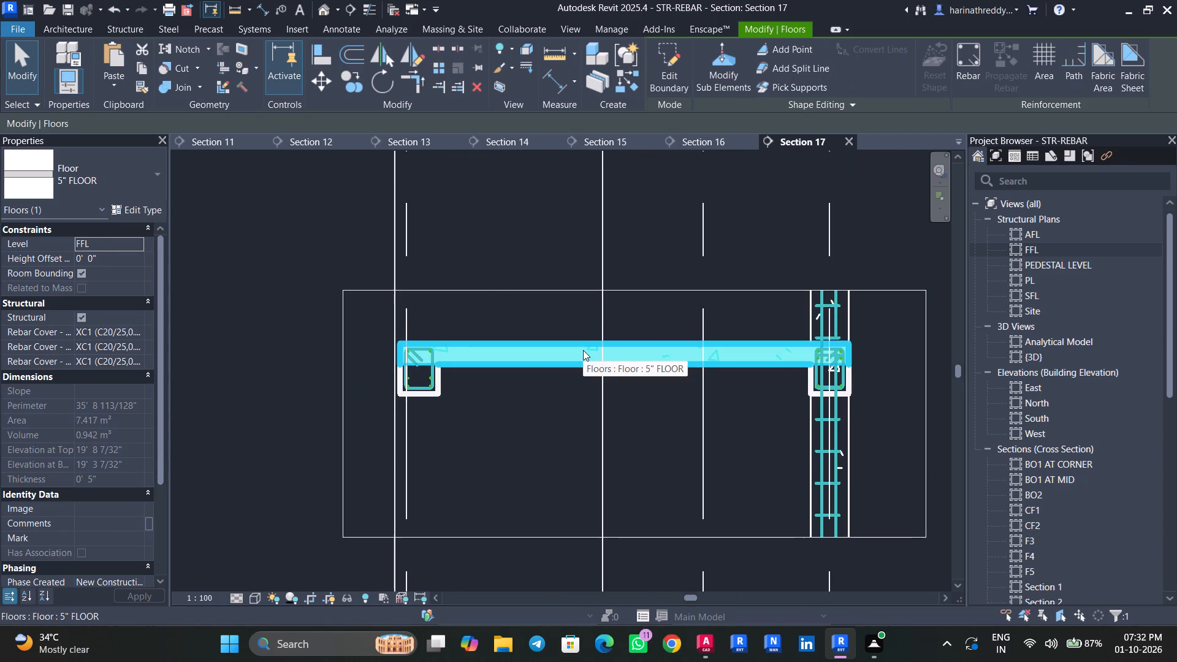
pyautogui.click(373, 10)
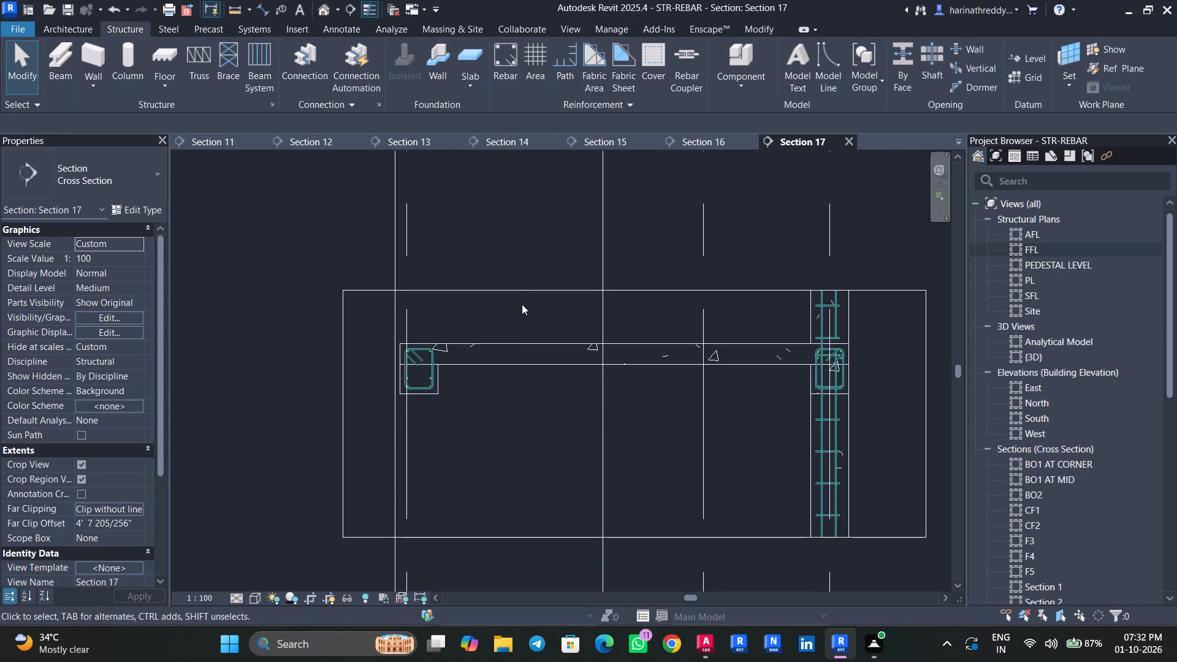
pyautogui.scroll(2, 515, 404)
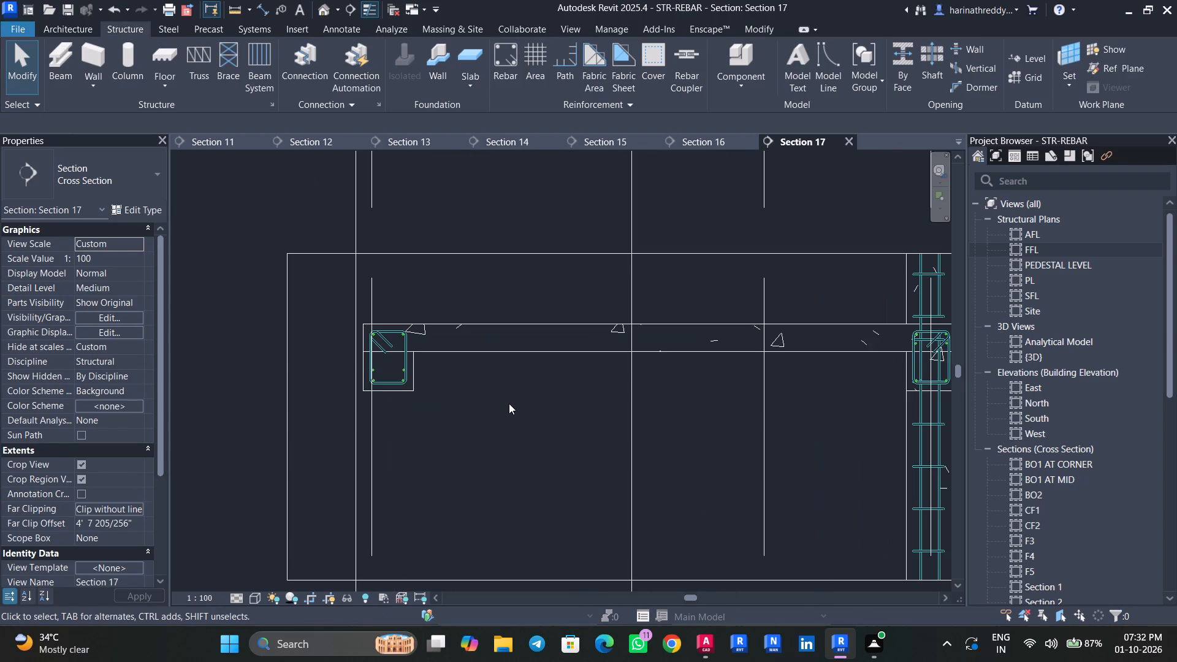
# Start placing rebar in the FFL slab and set the bar type to H16.
pyautogui.click(513, 354)
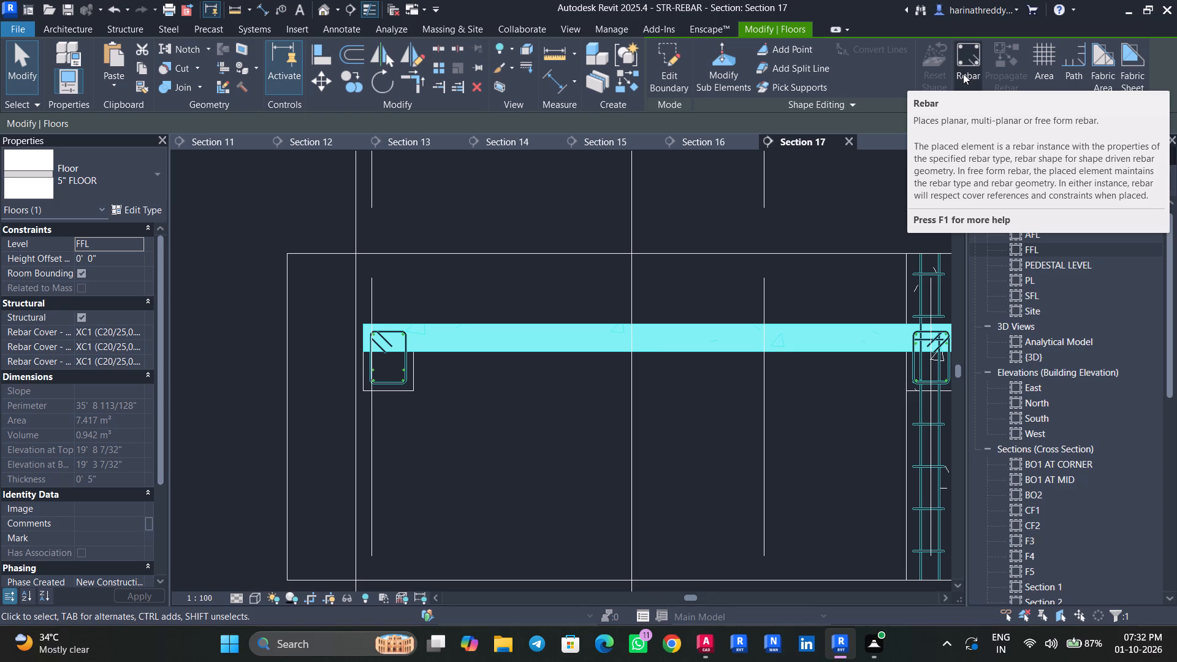
pyautogui.click(965, 75)
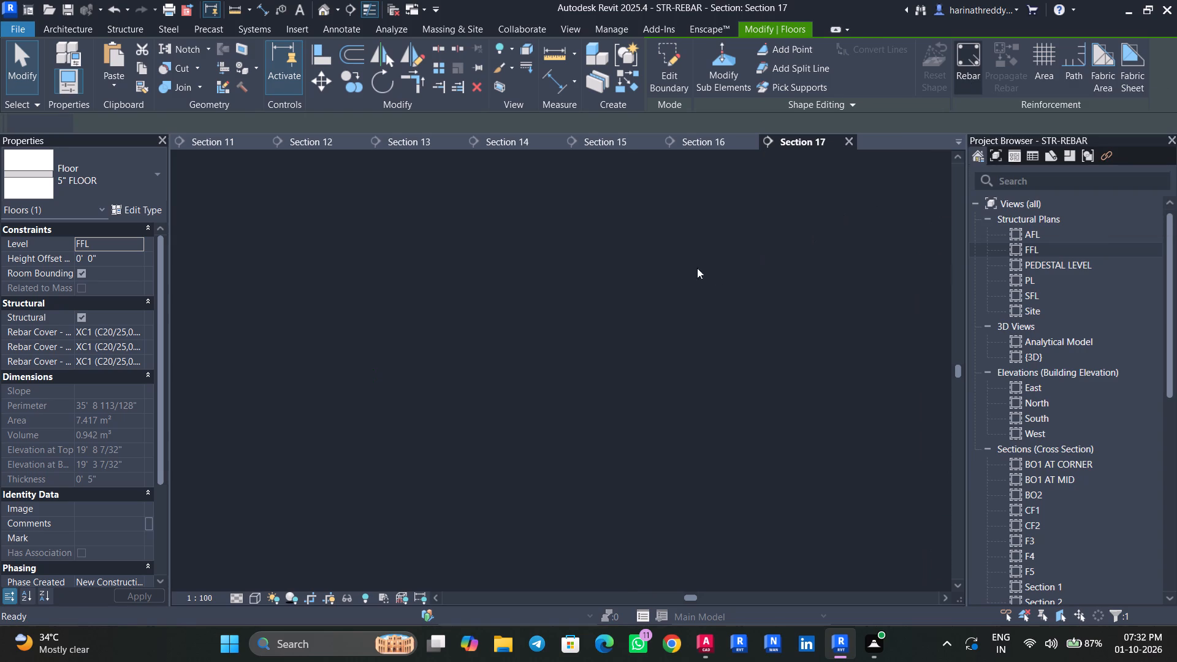
pyautogui.scroll(-9, 531, 286)
pyautogui.moveTo(540, 283); pyautogui.dragTo(371, 283, button='middle')
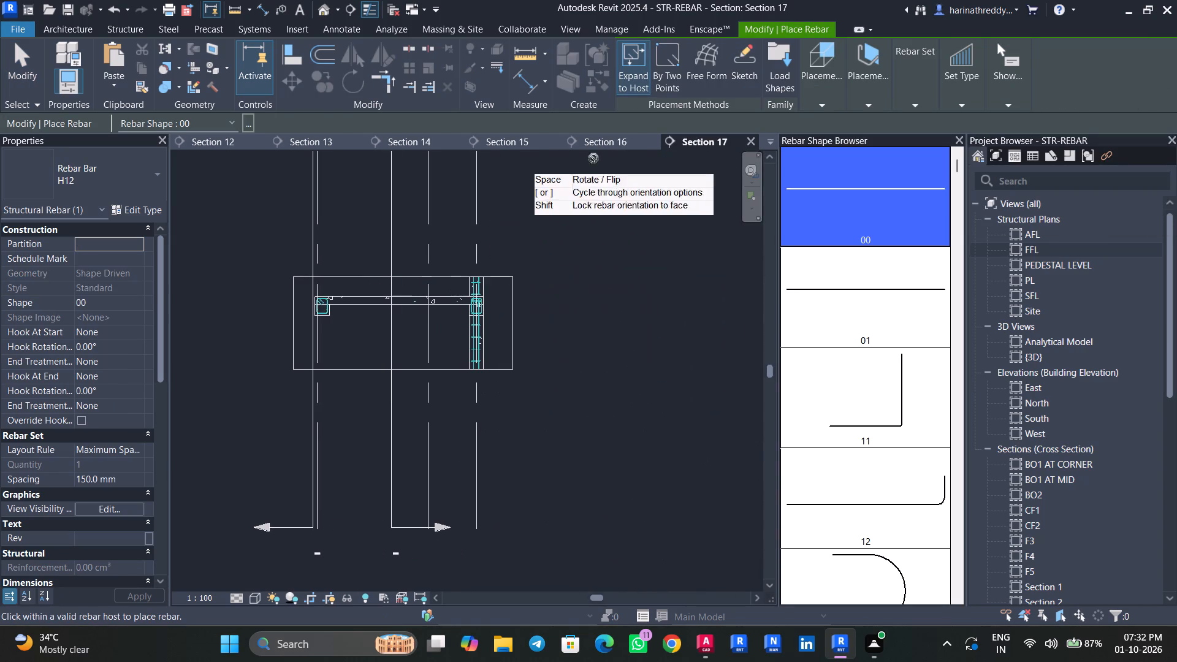
pyautogui.click(55, 188)
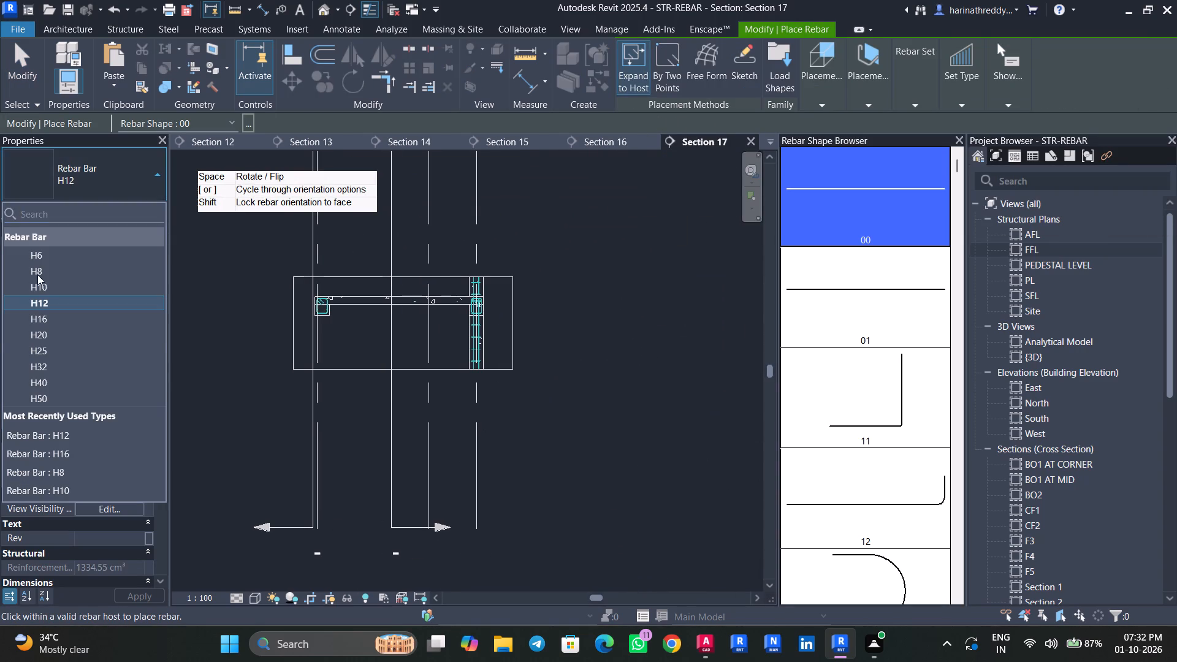
pyautogui.click(31, 319)
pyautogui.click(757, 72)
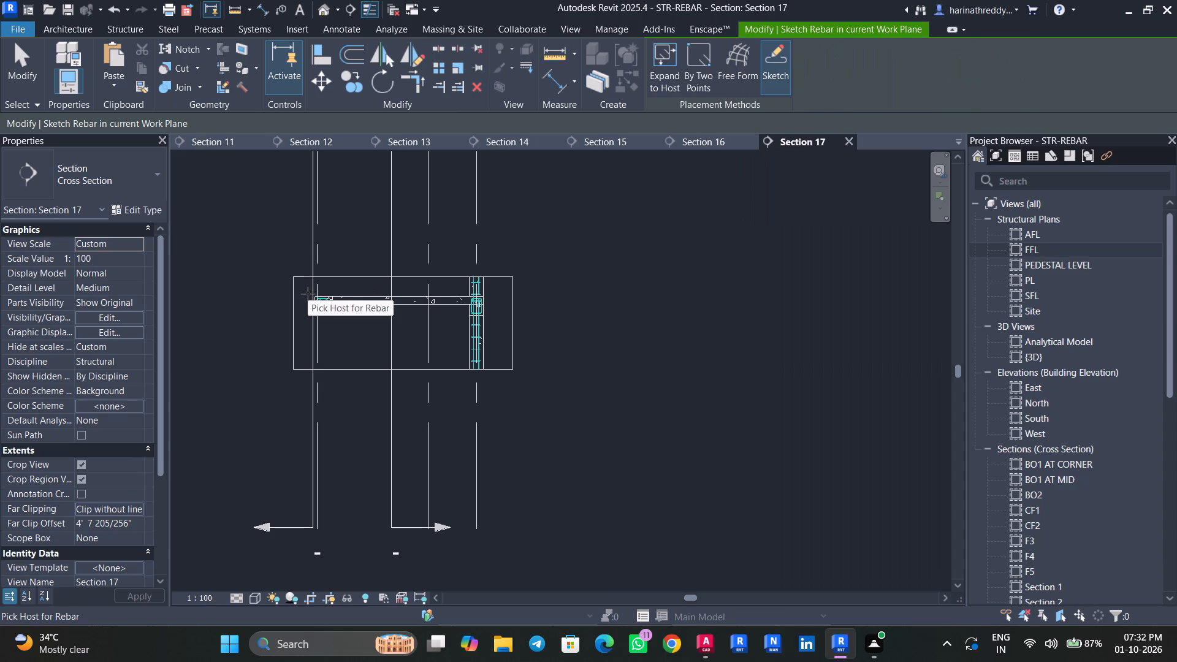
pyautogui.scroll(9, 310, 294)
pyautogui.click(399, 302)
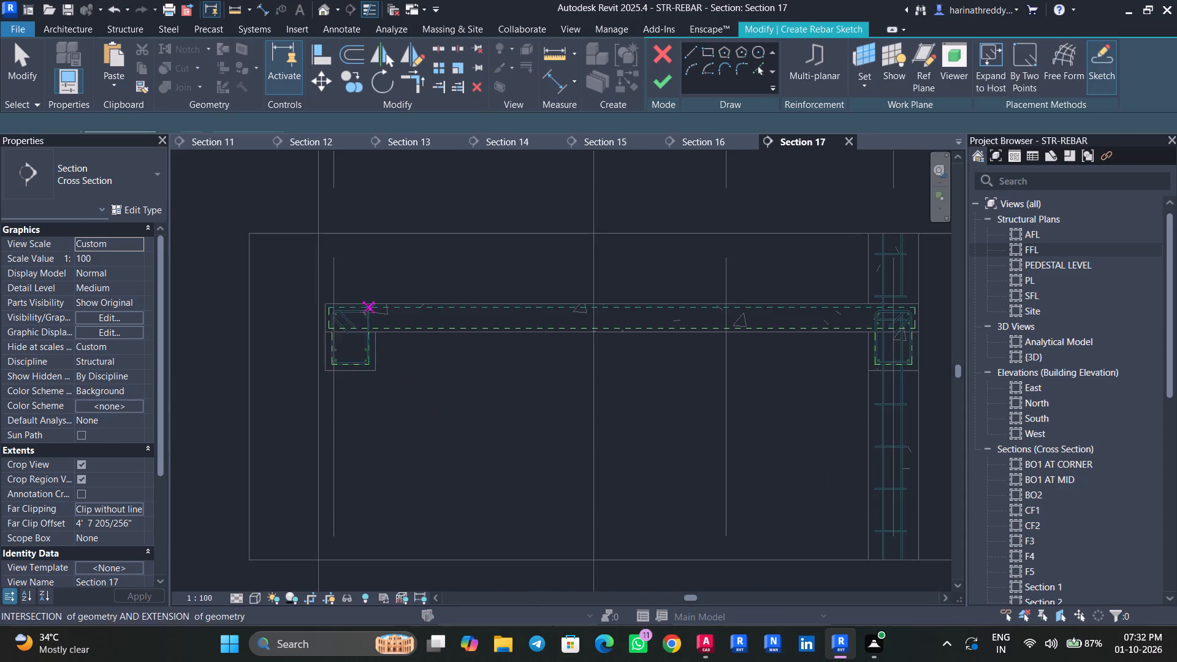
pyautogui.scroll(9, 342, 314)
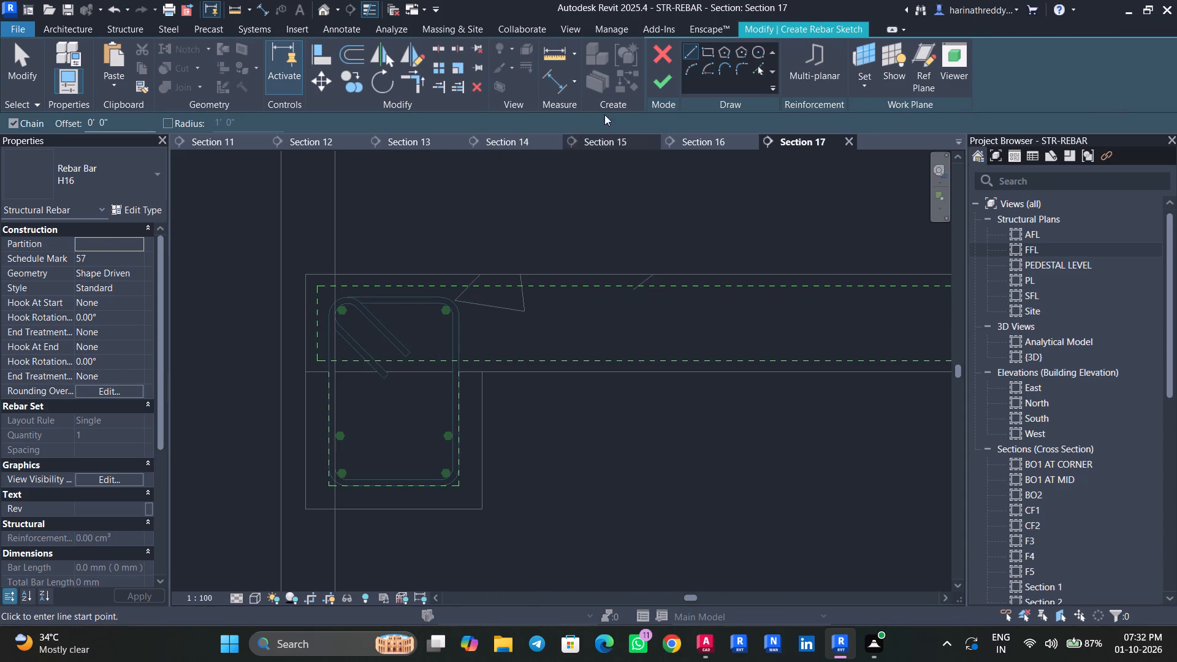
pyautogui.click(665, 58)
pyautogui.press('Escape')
# Set the FFL slab's rebar cover to STAIR CASE REBAR <20 mm>.
pyautogui.click(520, 299)
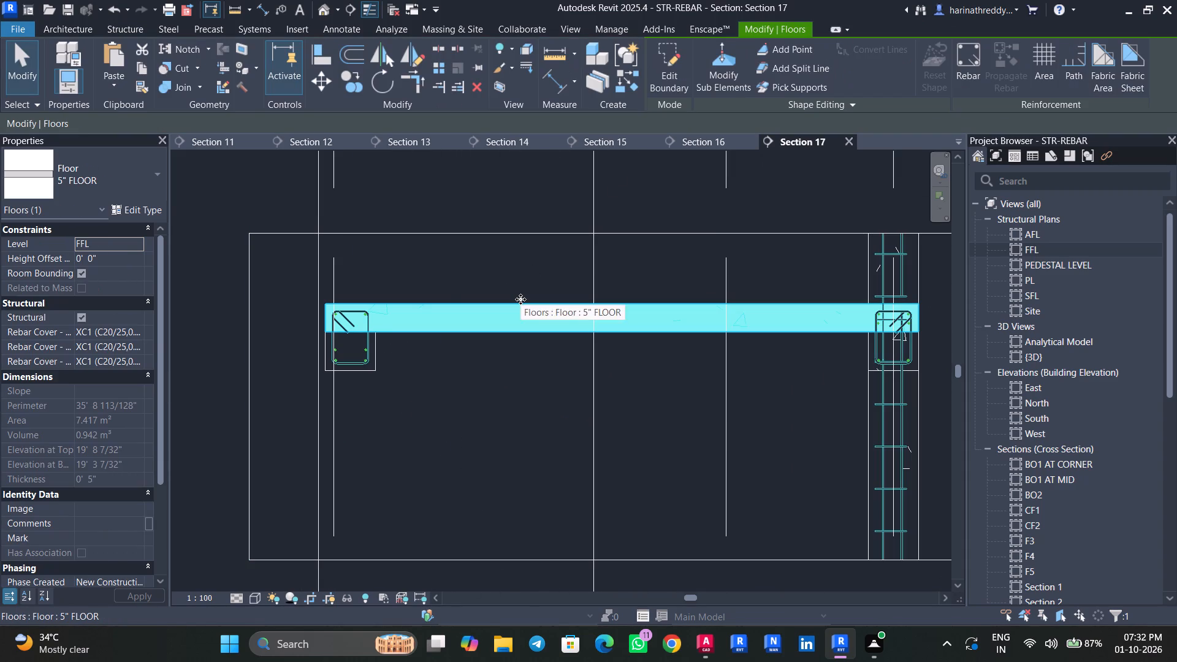
pyautogui.click(105, 26)
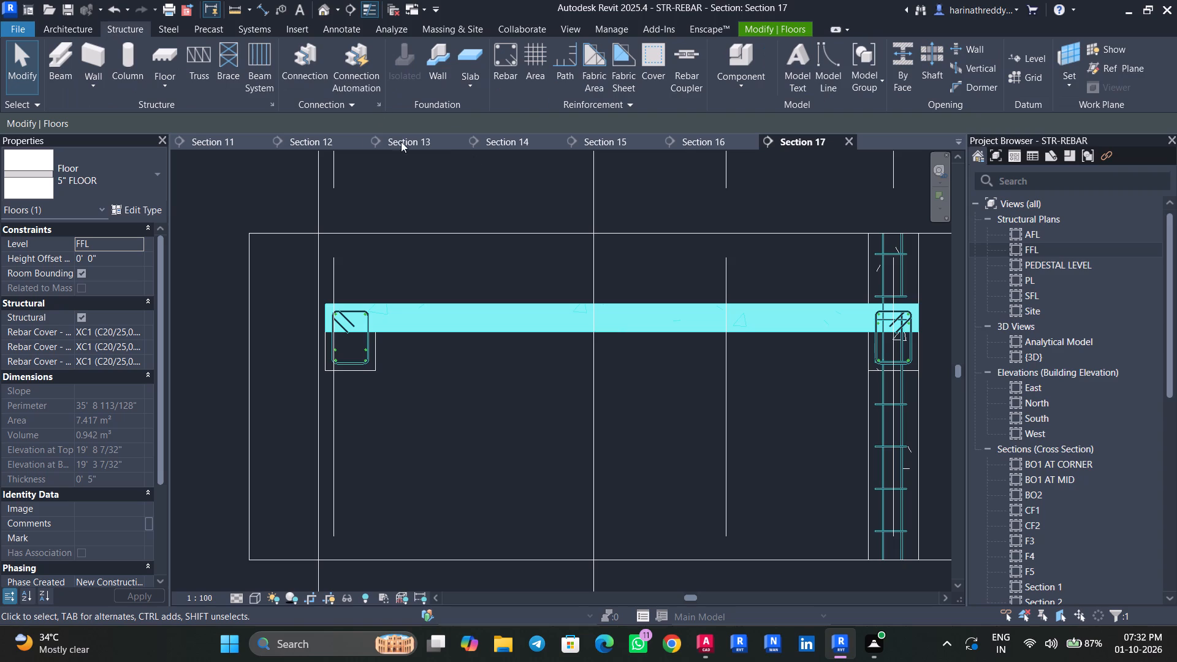
pyautogui.click(662, 70)
pyautogui.click(527, 306)
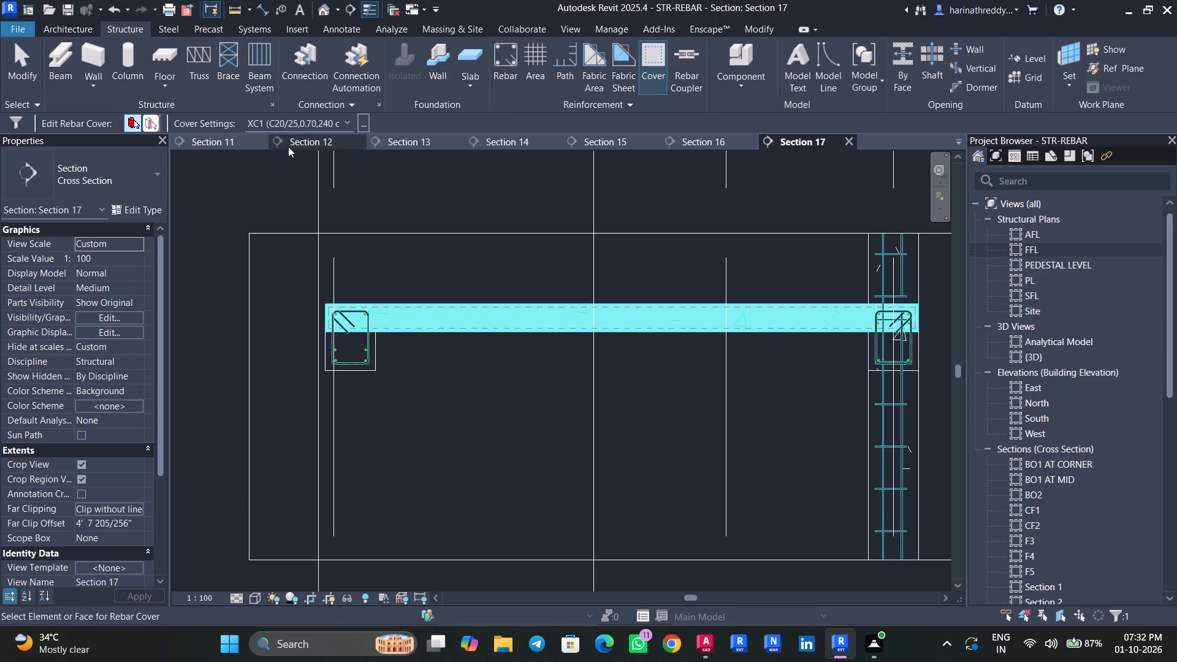
pyautogui.click(298, 125)
pyautogui.scroll(8, 294, 170)
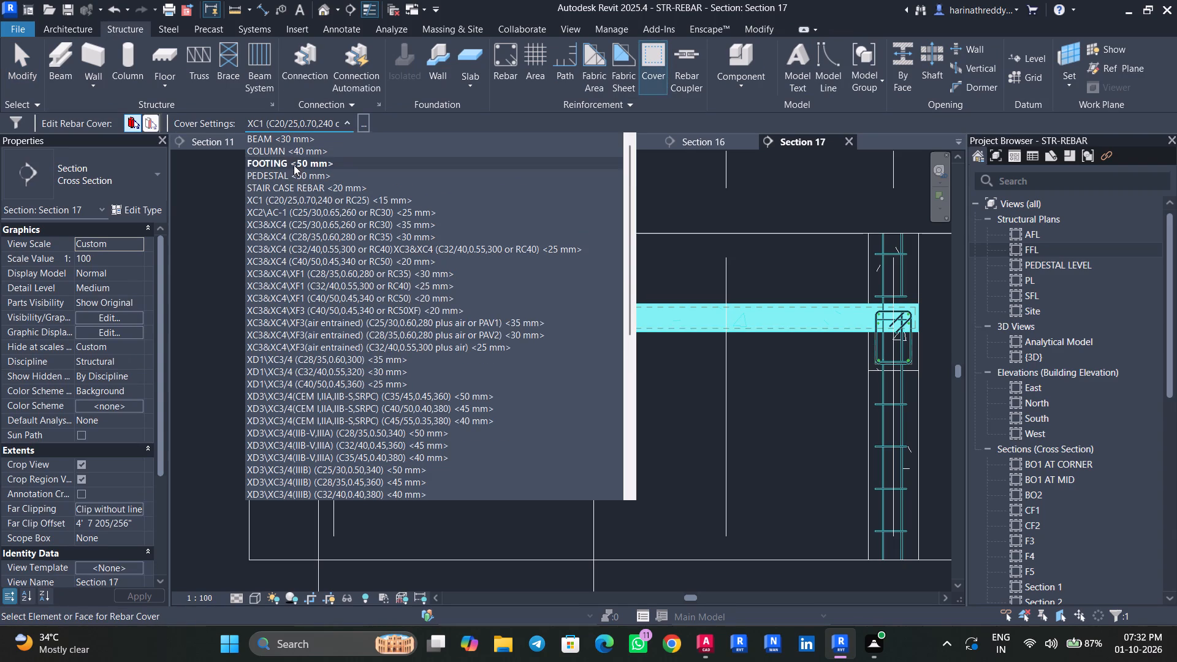
pyautogui.click(298, 186)
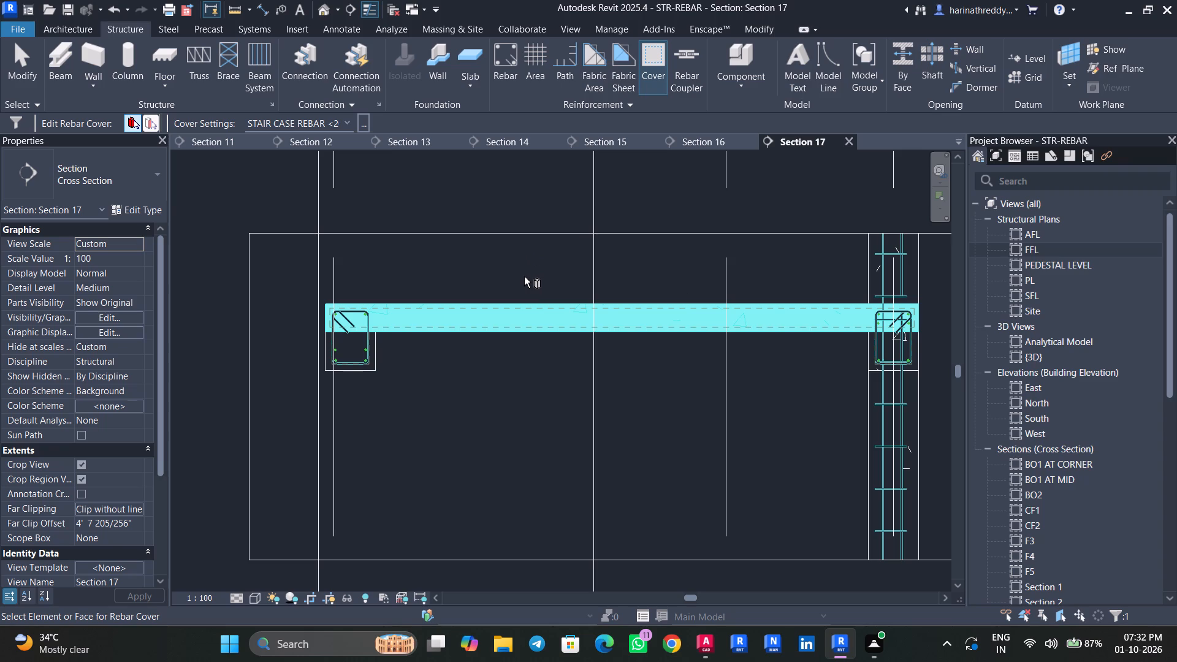
pyautogui.press('Escape')
pyautogui.press('Escape')
pyautogui.press('Escape')
pyautogui.press('Escape')
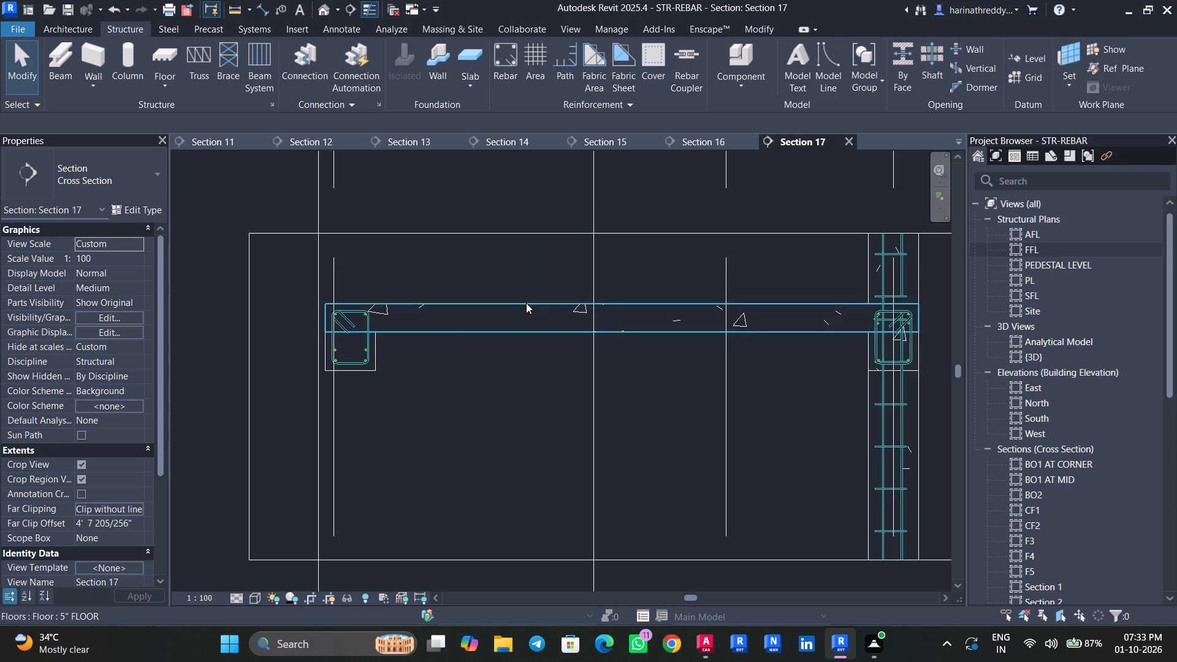
# Start an H16 rebar sketch hosted by the FFL slab, drawing a top run of about 1' 5" and a 45° downward crank.
pyautogui.click(526, 303)
pyautogui.click(960, 82)
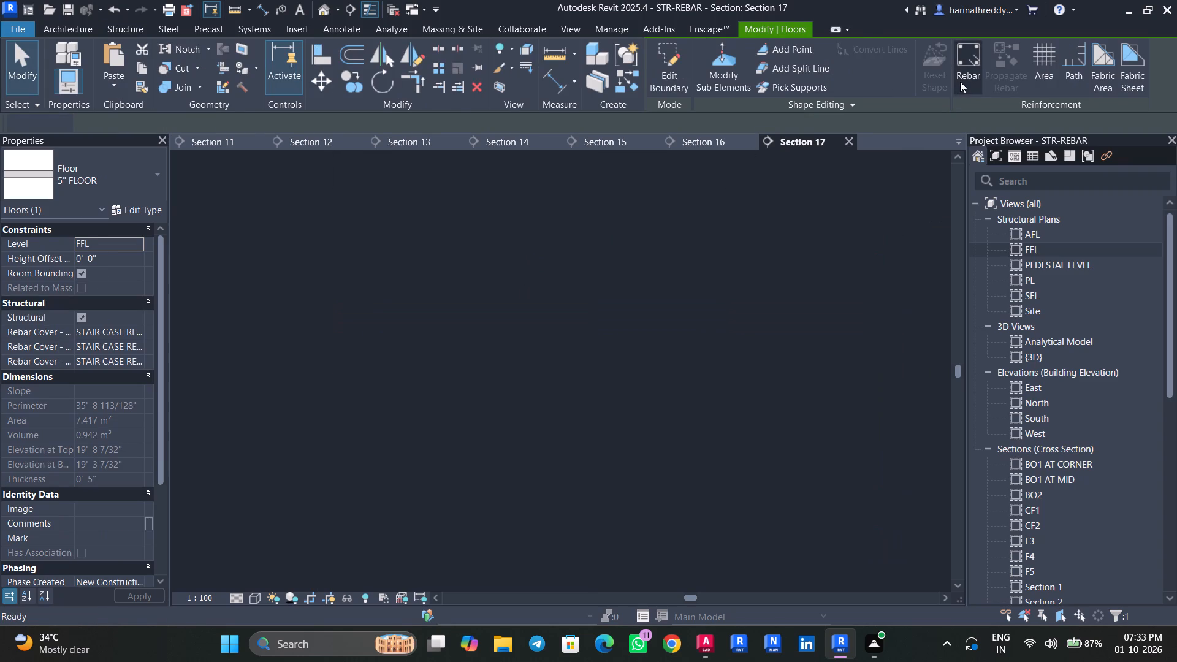
pyautogui.click(736, 77)
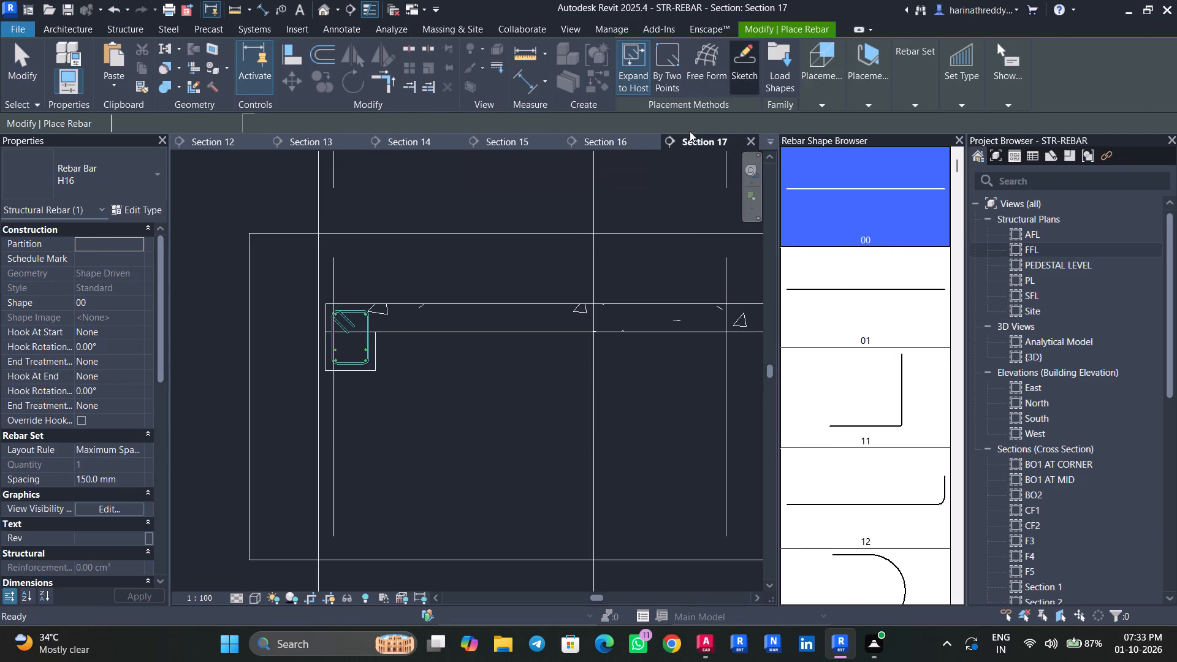
pyautogui.click(395, 303)
pyautogui.scroll(9, 325, 316)
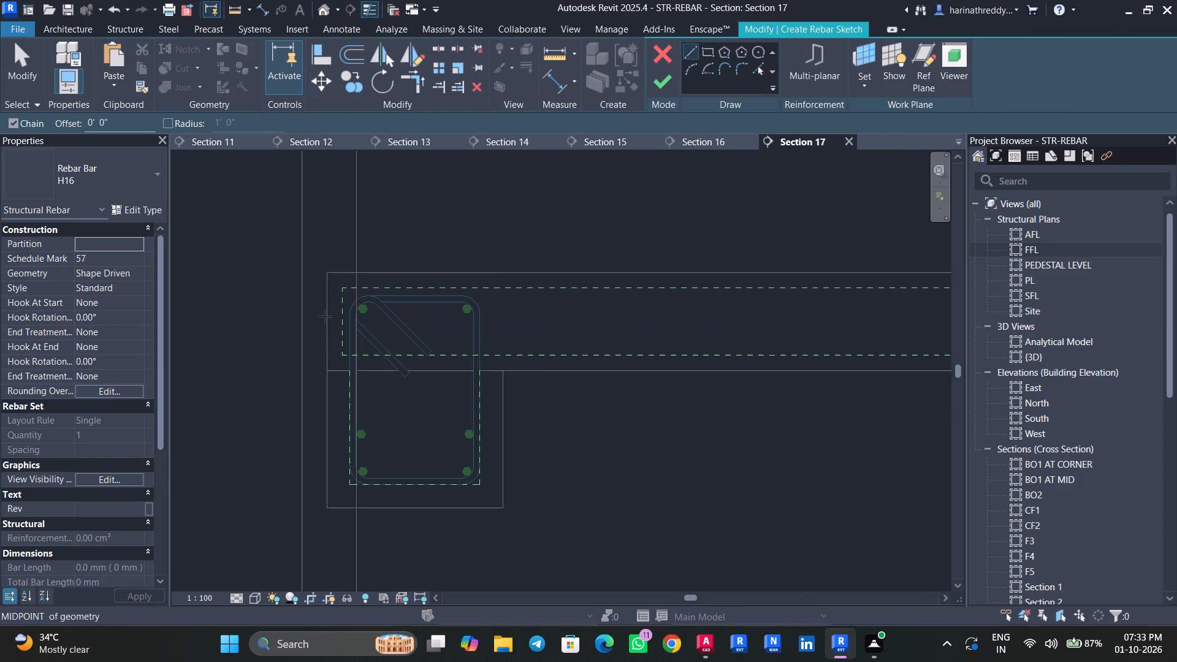
pyautogui.click(343, 301)
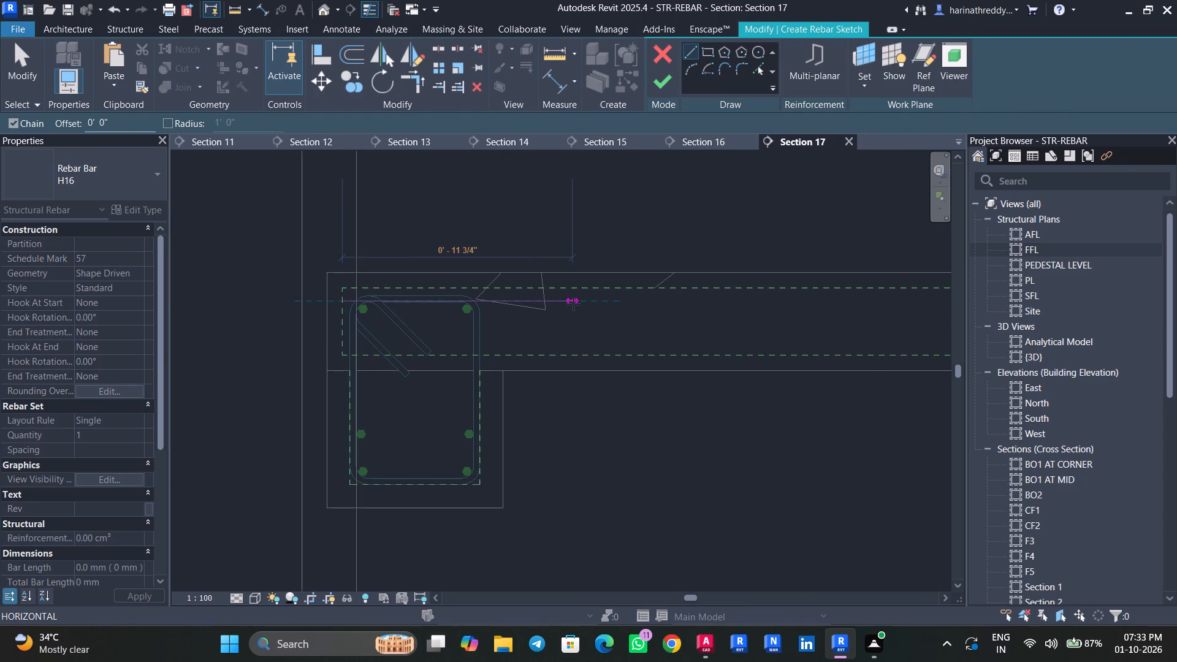
pyautogui.moveTo(573, 304); pyautogui.dragTo(328, 302, button='middle')
pyautogui.scroll(-3, 396, 301)
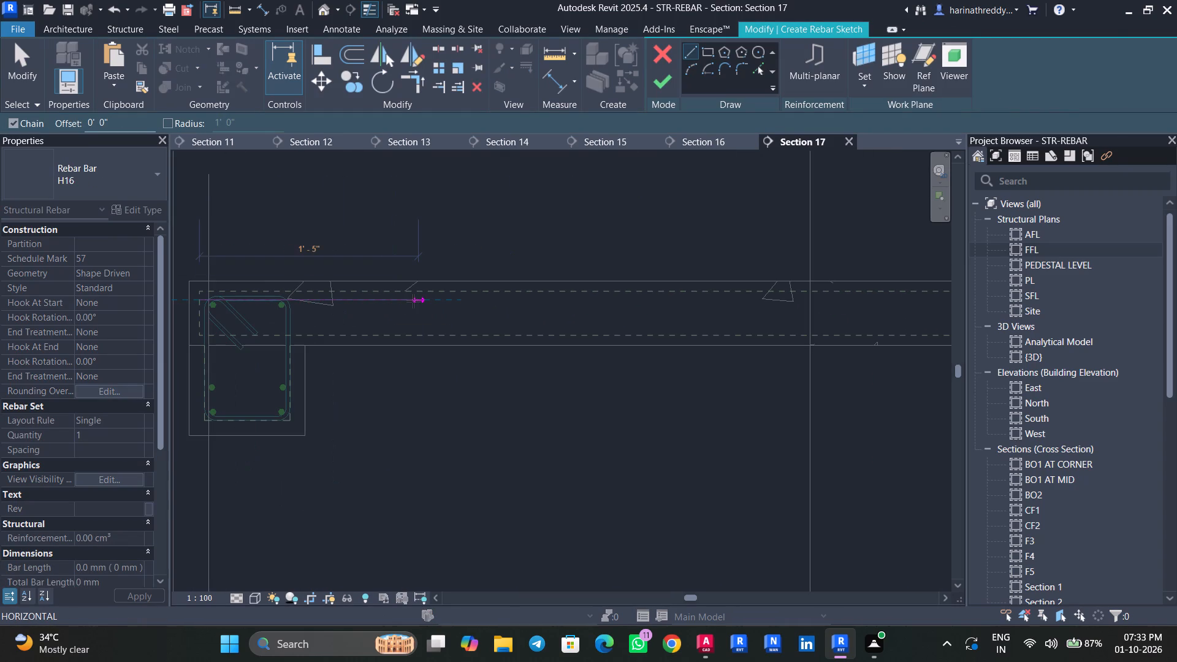
pyautogui.click(413, 301)
pyautogui.scroll(2, 448, 324)
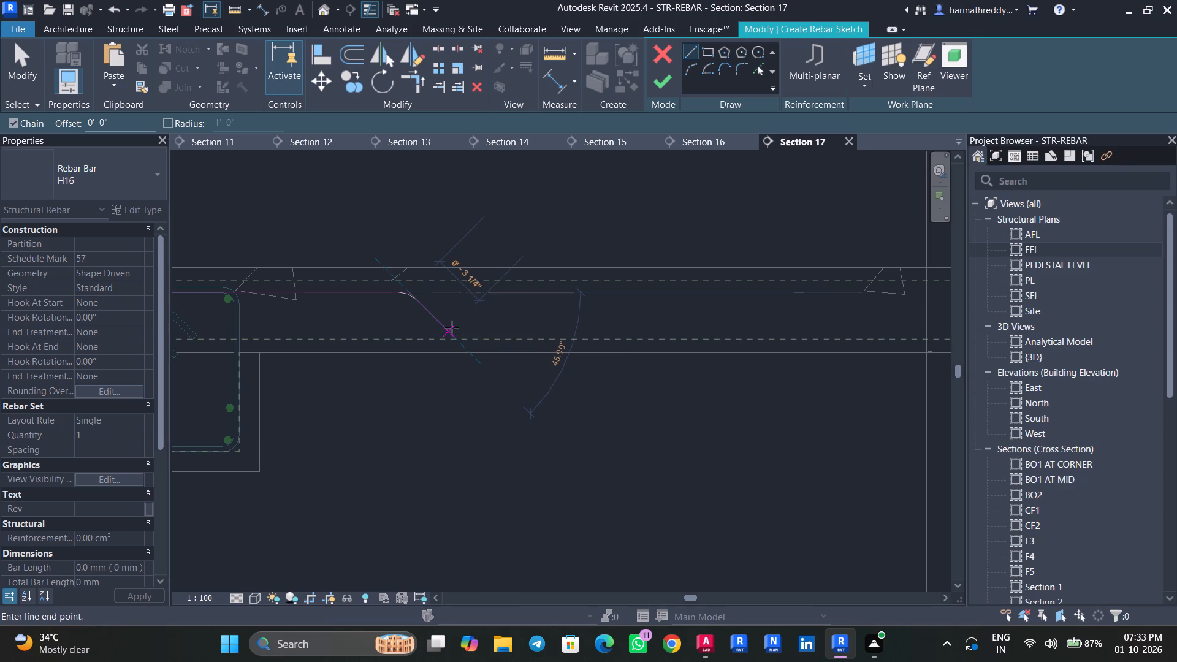
pyautogui.click(452, 327)
# Continue the bar sketch with a bottom run of about 4' 11", a 45° upward crank and a 1.5' top run toward the far beam.
pyautogui.moveTo(612, 322); pyautogui.dragTo(553, 322, button='middle')
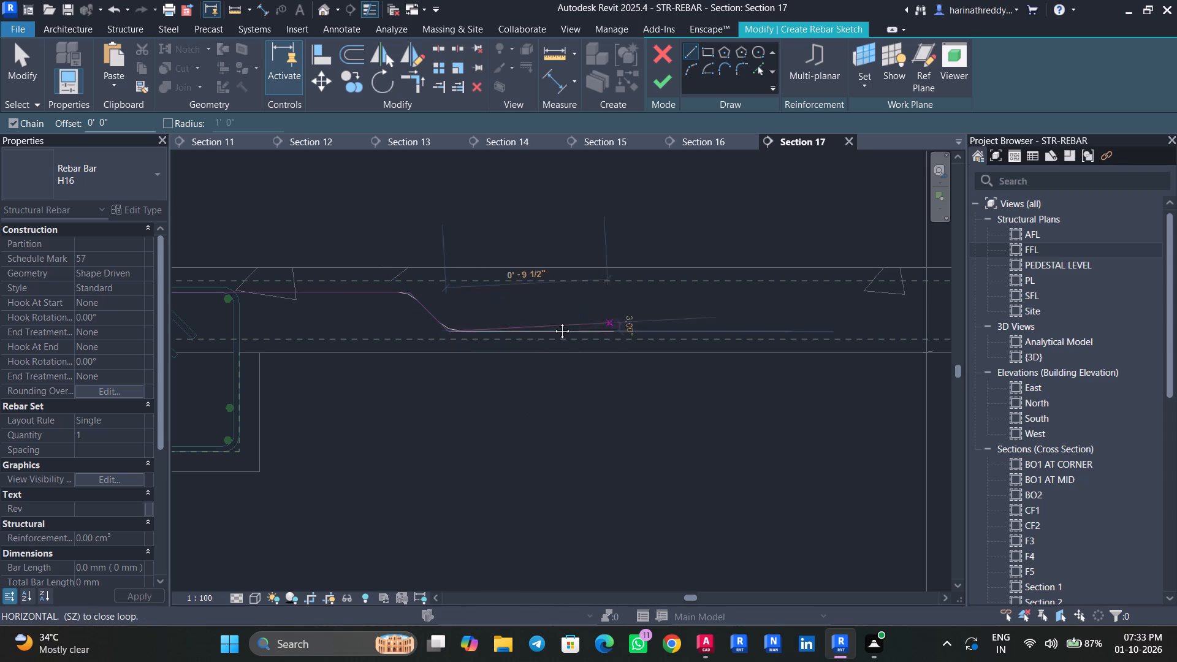
pyautogui.moveTo(553, 322); pyautogui.dragTo(234, 322, button='middle')
pyautogui.moveTo(621, 316); pyautogui.dragTo(422, 345, button='middle')
pyautogui.scroll(-8, 454, 343)
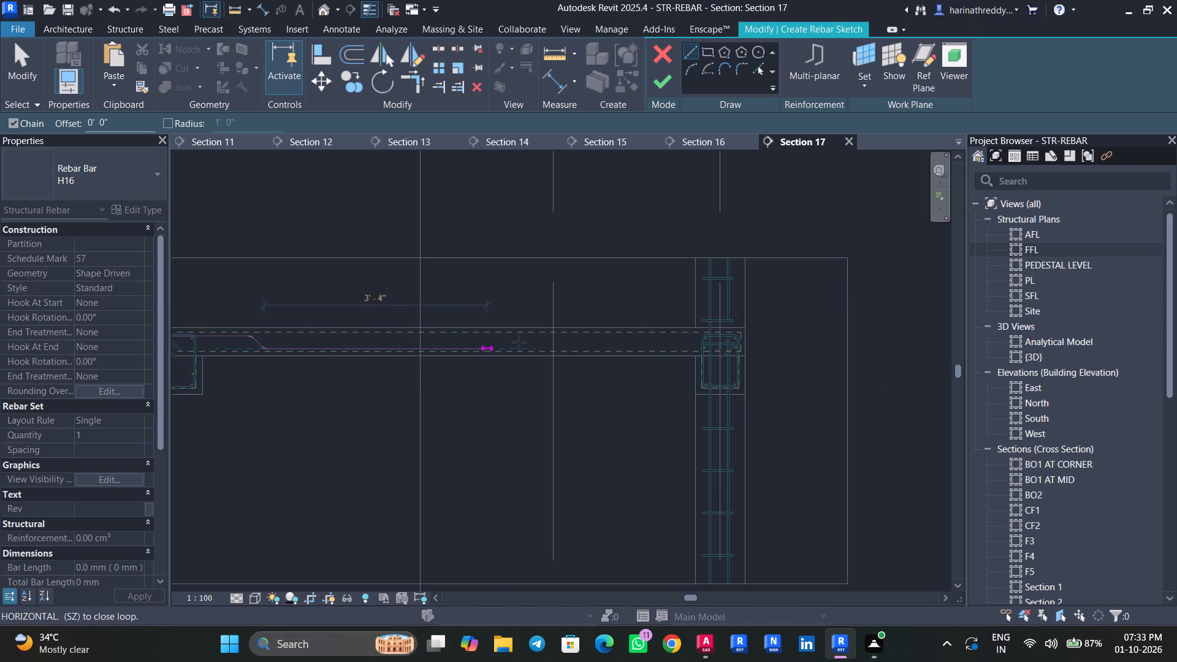
pyautogui.click(590, 344)
pyautogui.scroll(8, 596, 342)
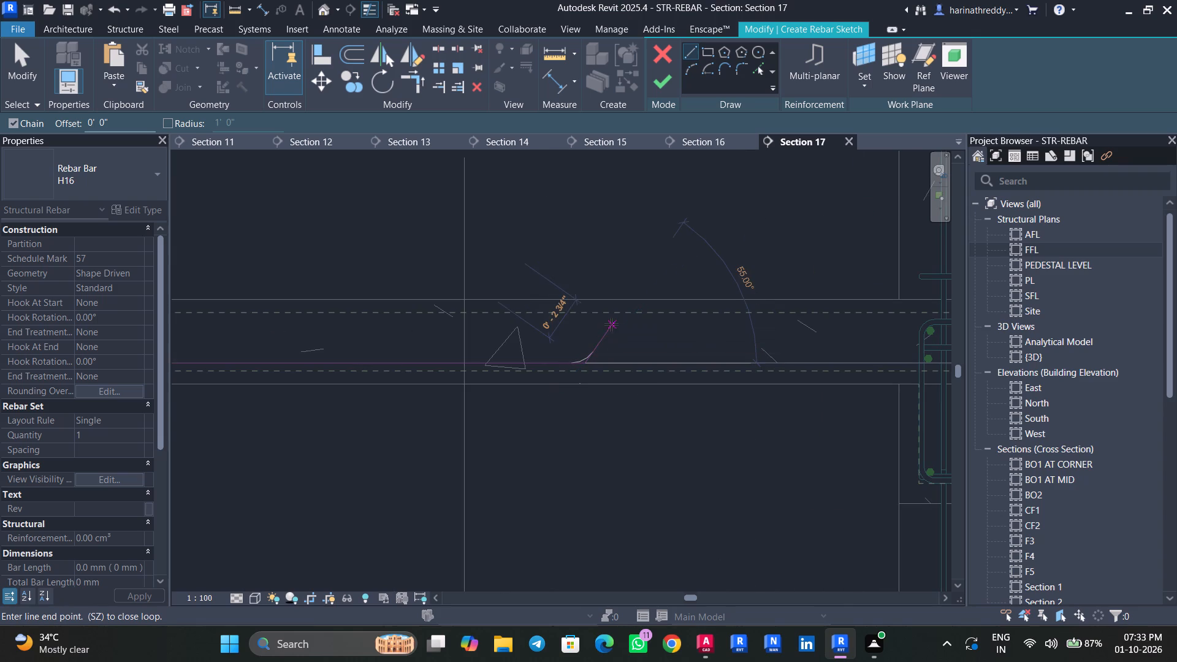
pyautogui.click(626, 322)
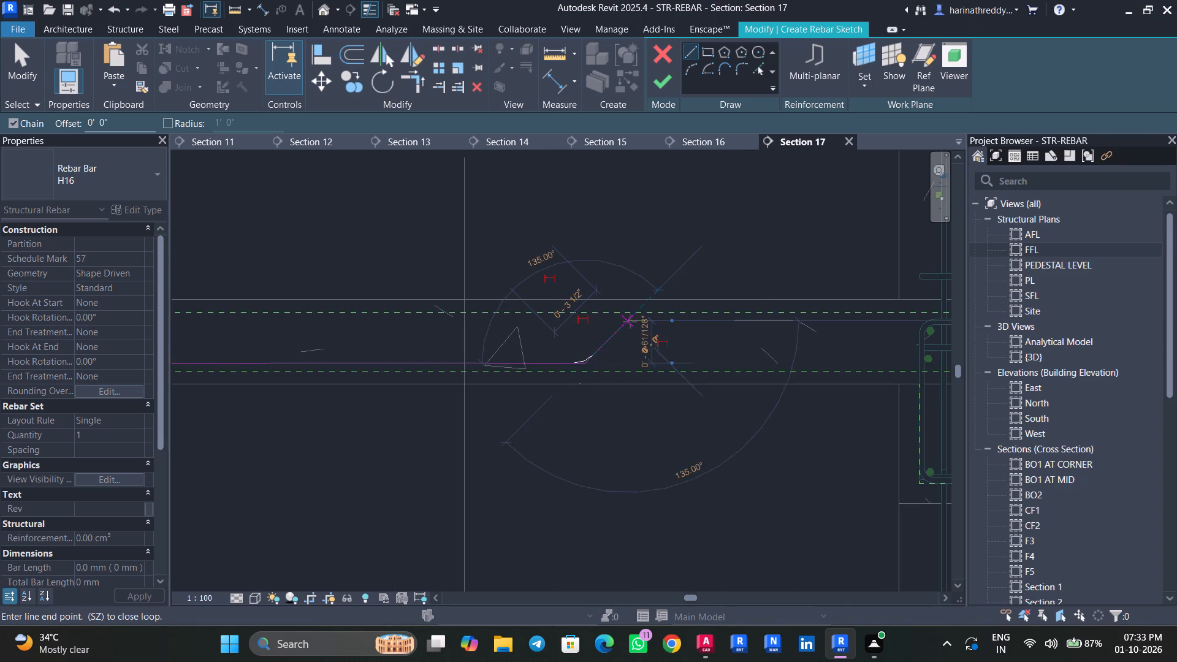
pyautogui.moveTo(725, 321); pyautogui.dragTo(424, 325, button='middle')
pyautogui.scroll(2, 655, 324)
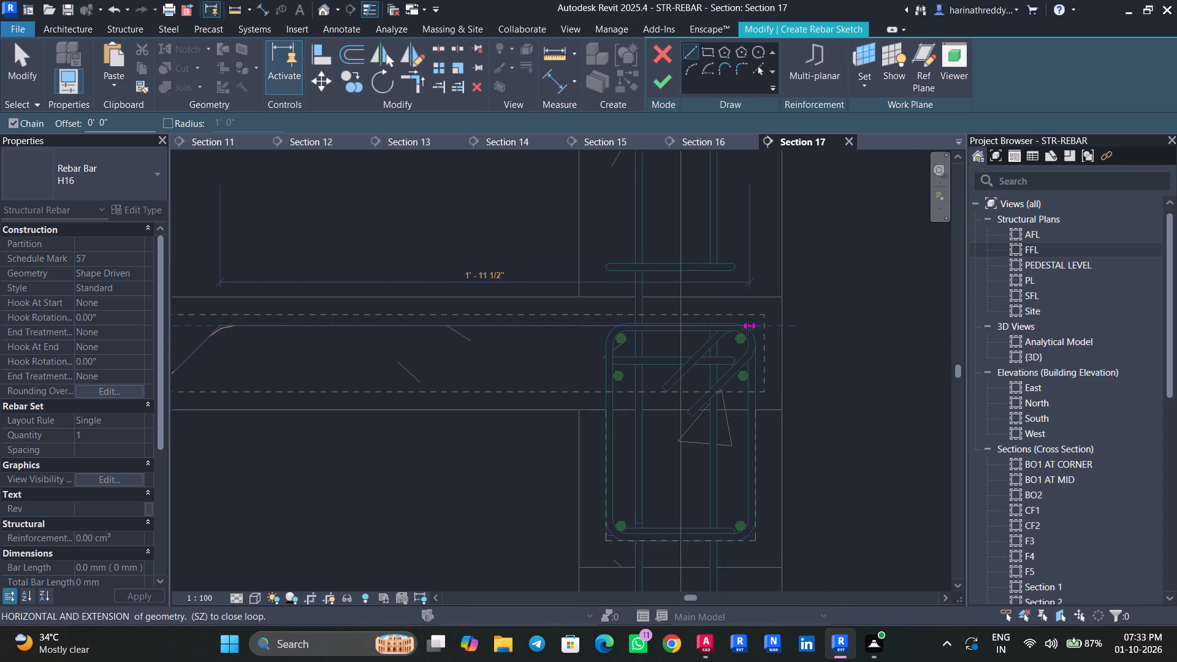
pyautogui.write("1.5'")
pyautogui.press('Return')
pyautogui.press('Escape')
pyautogui.press('Escape')
pyautogui.press('Escape')
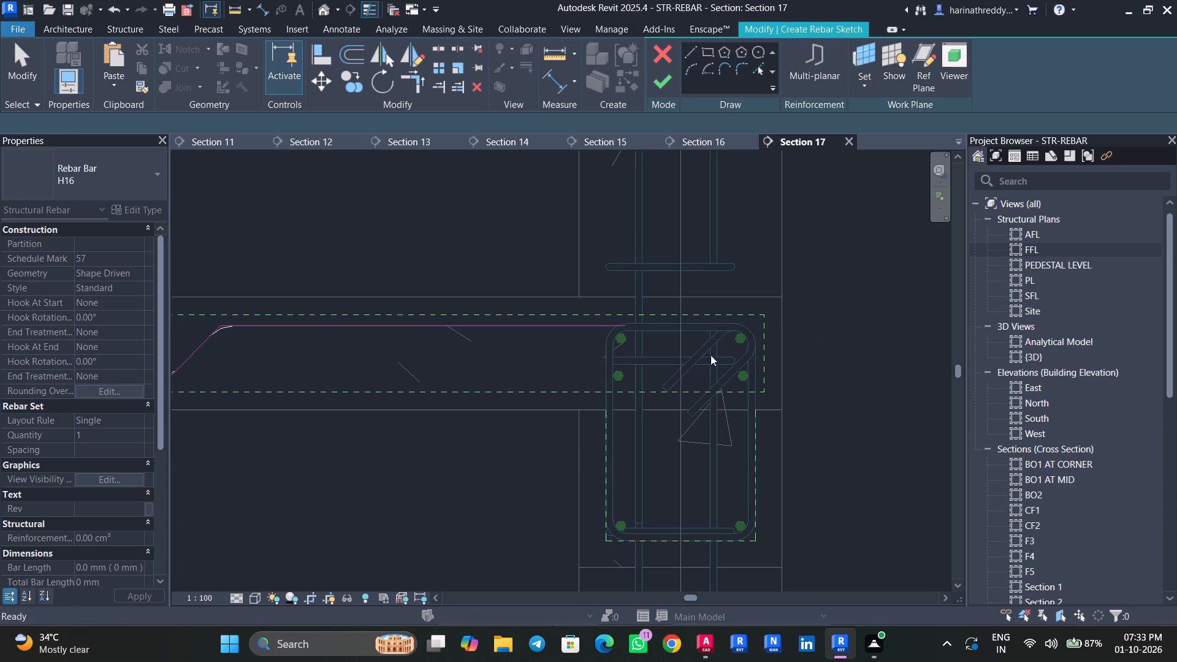
# Extend the cranked bar's last top run across the far beam to about 610 mm and finish the rebar sketch.
pyautogui.click(600, 324)
pyautogui.scroll(-12, 598, 330)
pyautogui.scroll(1, 578, 344)
pyautogui.moveTo(506, 378); pyautogui.dragTo(510, 381, button='middle')
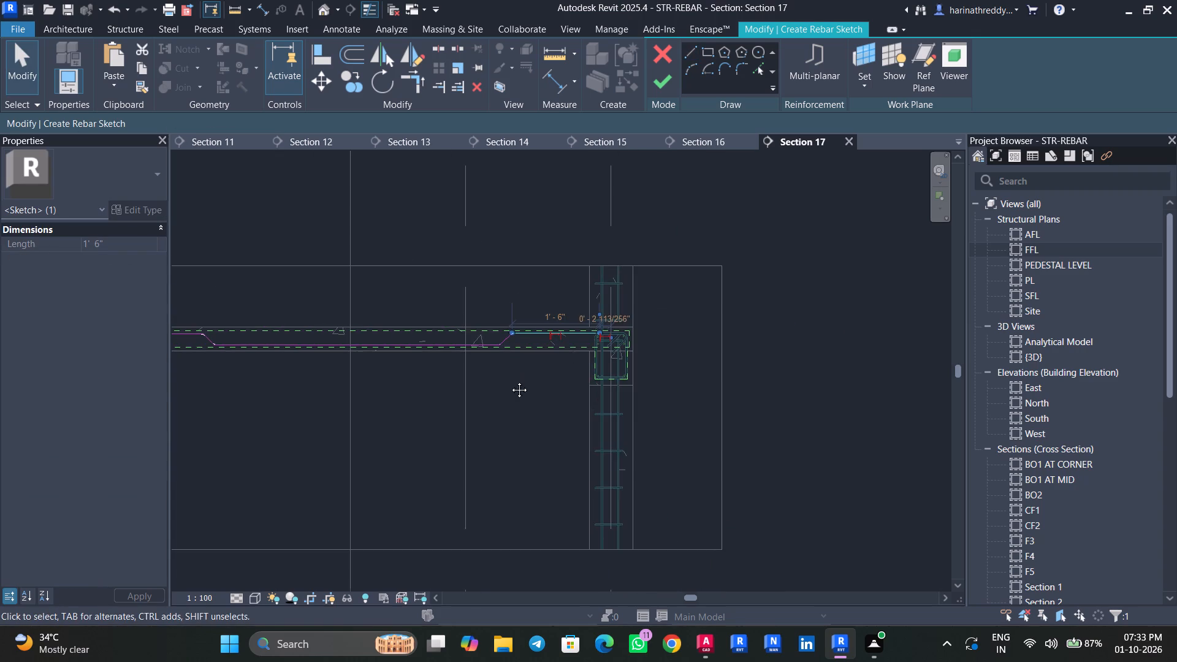
pyautogui.moveTo(510, 381); pyautogui.dragTo(624, 398, button='middle')
pyautogui.scroll(3, 687, 322)
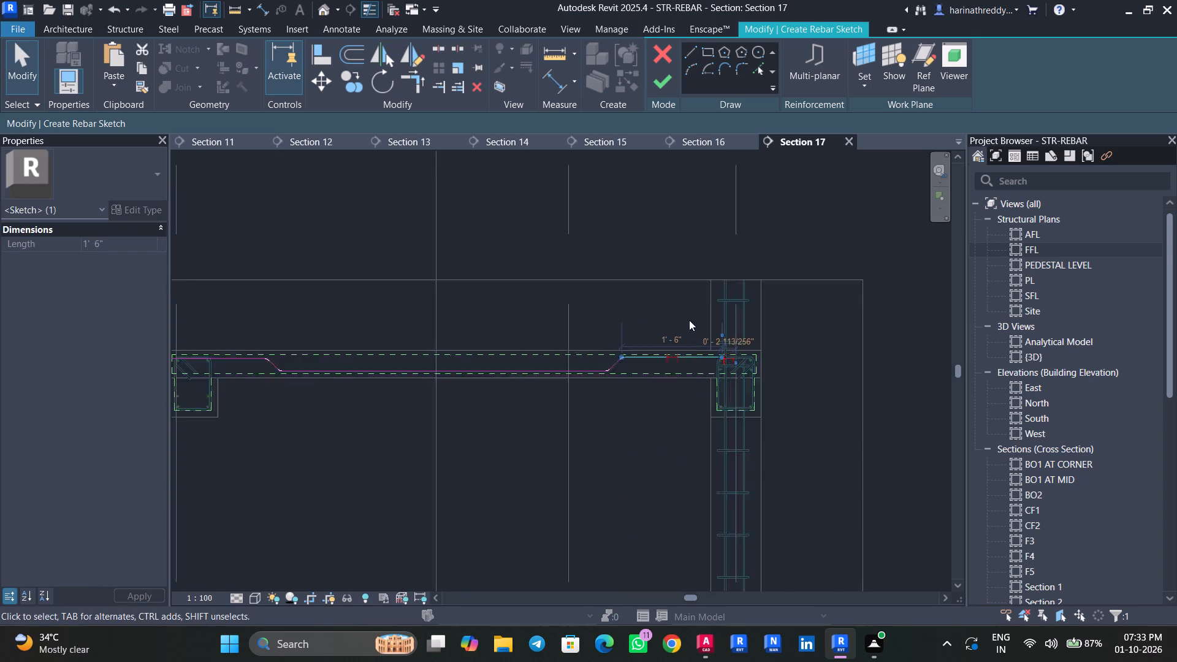
pyautogui.scroll(8, 689, 320)
pyautogui.moveTo(735, 422); pyautogui.dragTo(861, 444)
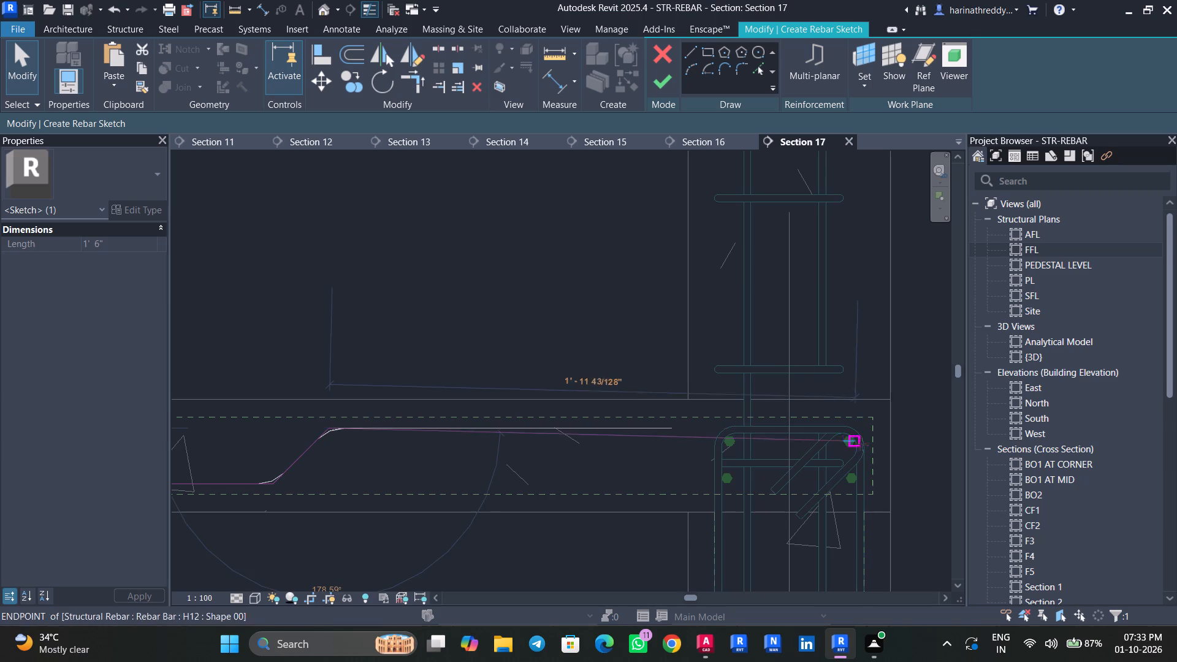
pyautogui.moveTo(861, 444); pyautogui.dragTo(866, 433)
pyautogui.press('Escape')
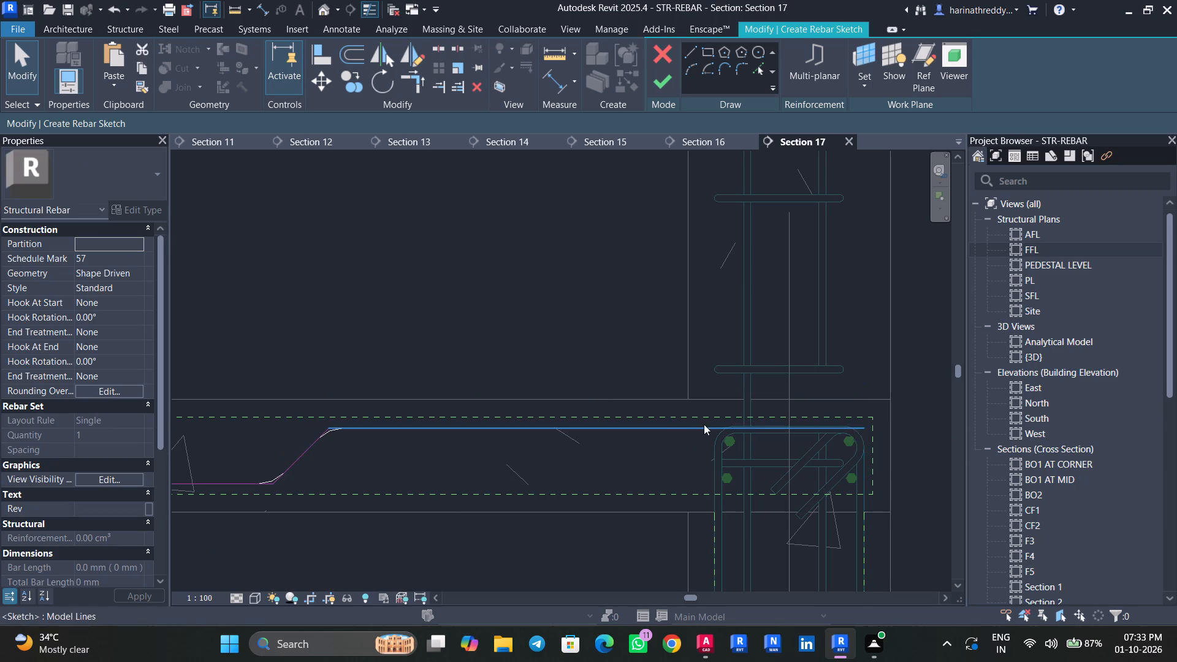
pyautogui.press('Escape')
pyautogui.scroll(-8, 452, 322)
pyautogui.moveTo(437, 309); pyautogui.dragTo(542, 240, button='middle')
pyautogui.click(658, 75)
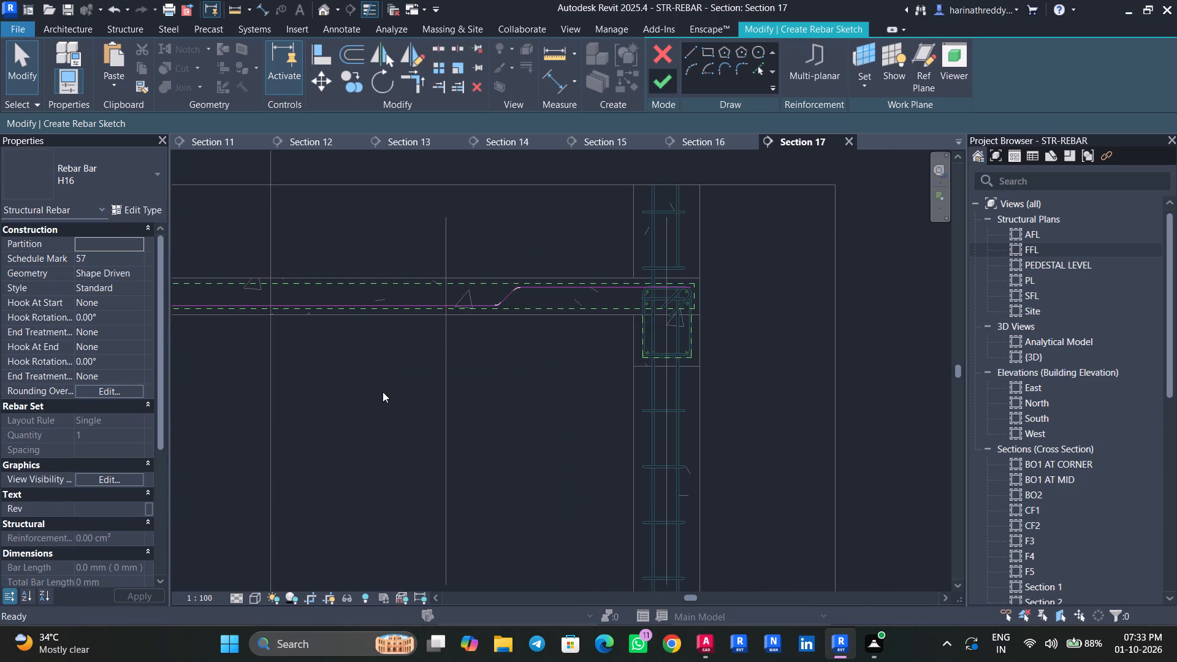
pyautogui.press('Escape')
pyautogui.press('Escape')
# Set the H16 cranked bar's layout rule to Maximum Spacing with 150 mm spacing.
pyautogui.click(515, 295)
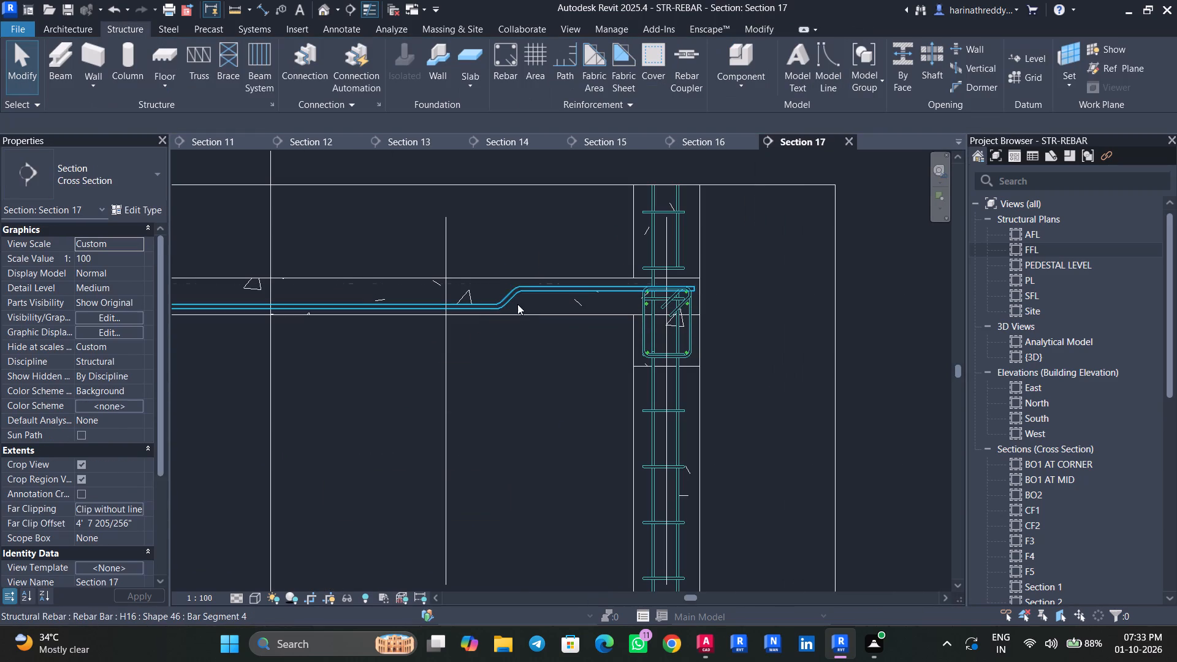
pyautogui.click(141, 479)
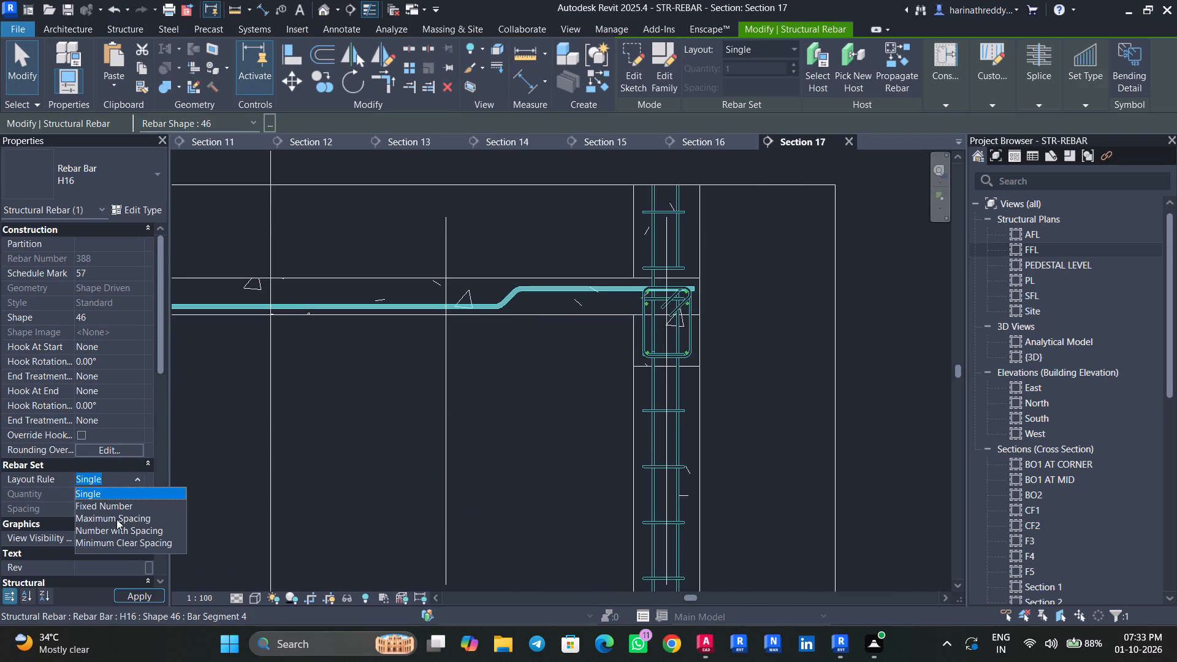
pyautogui.click(116, 519)
pyautogui.click(124, 510)
pyautogui.write('150')
pyautogui.press('Escape')
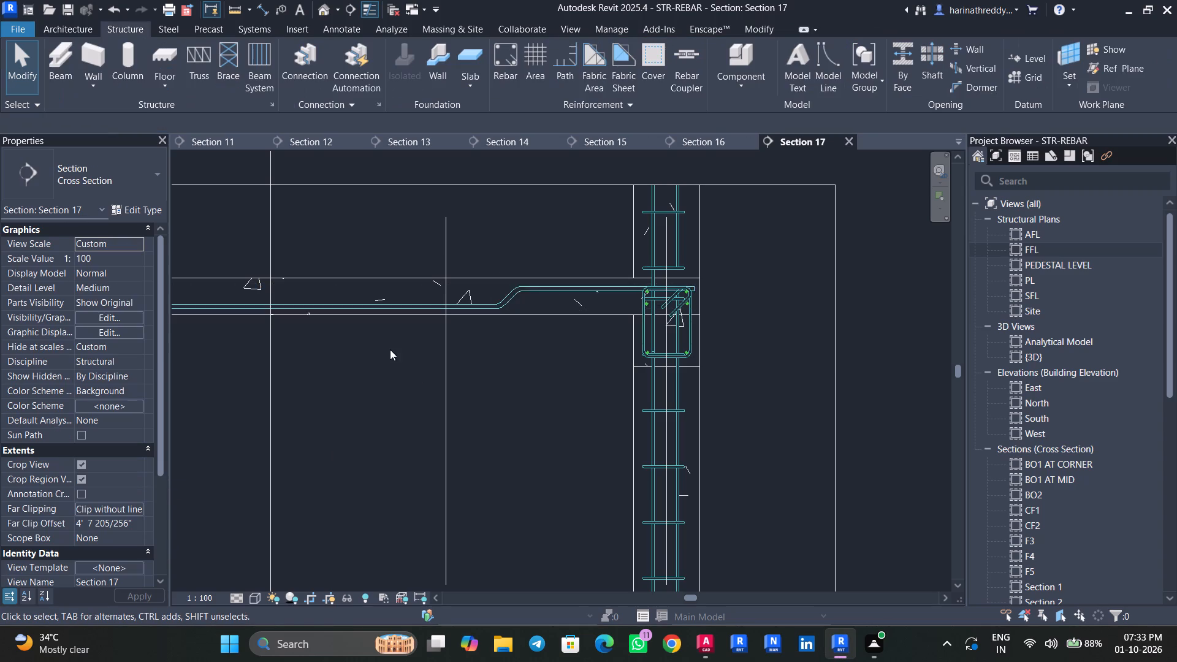
# Set up rebar placement in the FFL slab with bar type H12, straight shape 00 and orientation Perpendicular to Cover.
pyautogui.scroll(-3, 390, 349)
pyautogui.moveTo(373, 364); pyautogui.dragTo(550, 330, button='middle')
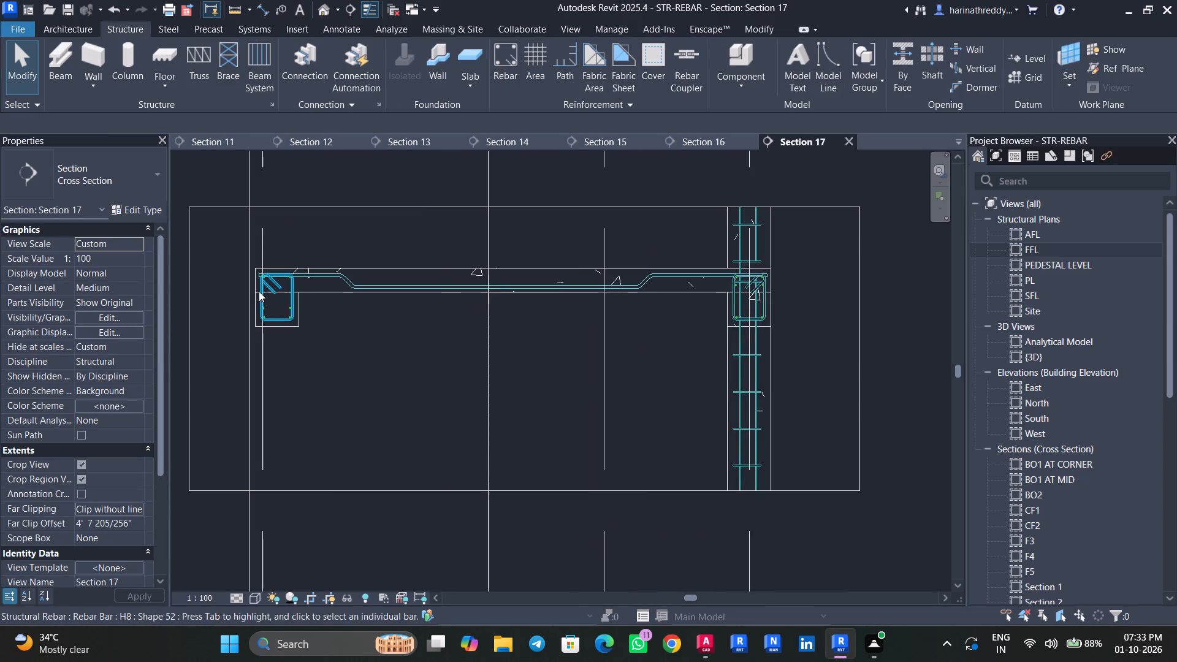
pyautogui.scroll(4, 370, 296)
pyautogui.click(307, 294)
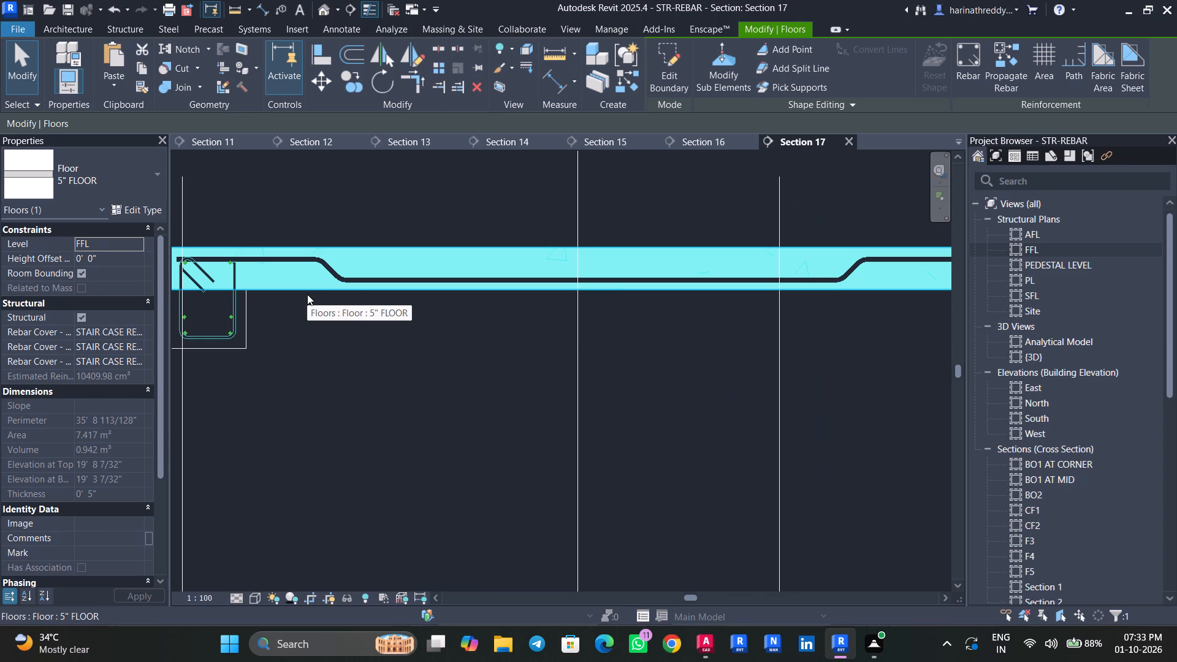
pyautogui.click(973, 70)
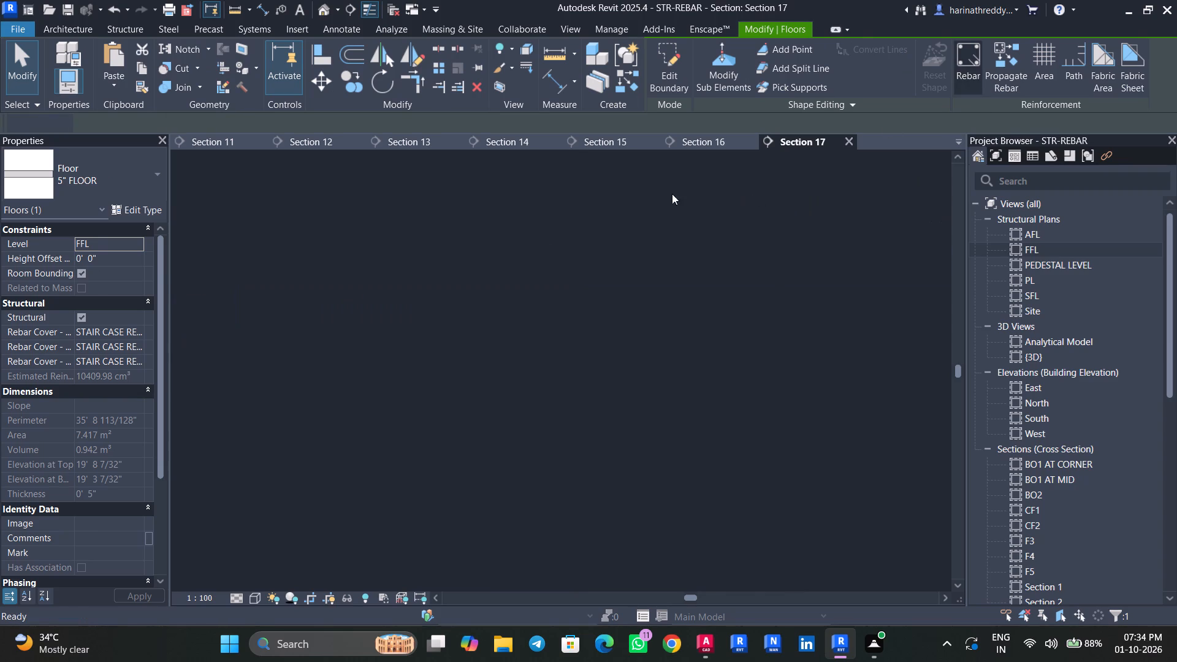
pyautogui.click(50, 175)
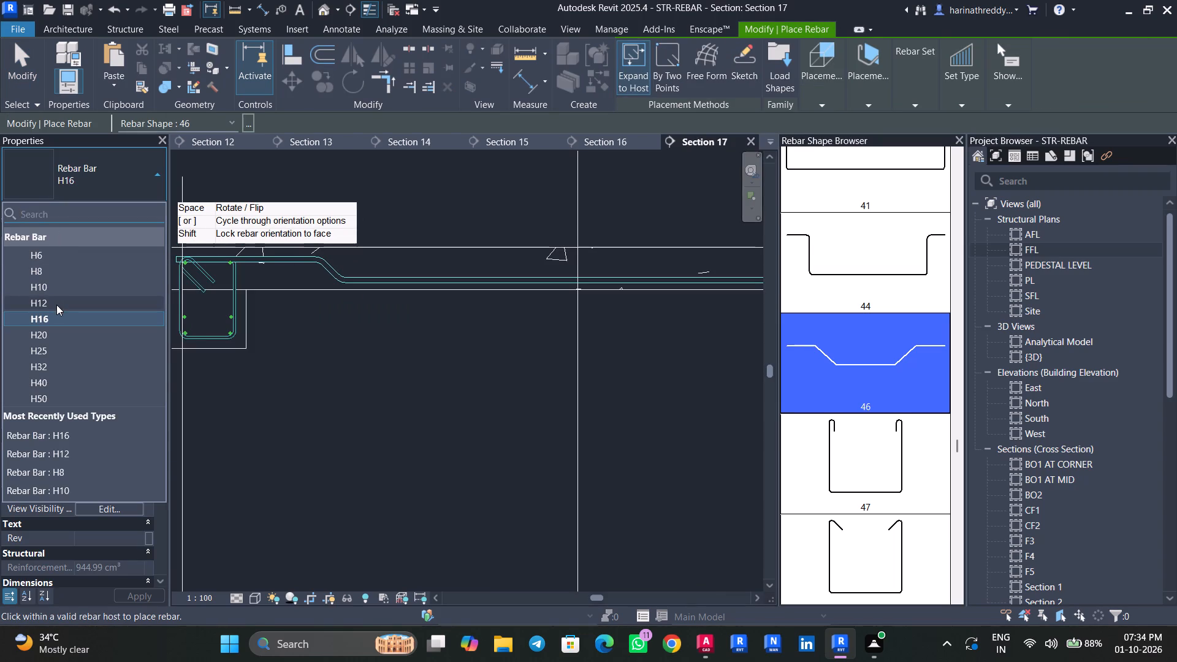
pyautogui.click(56, 305)
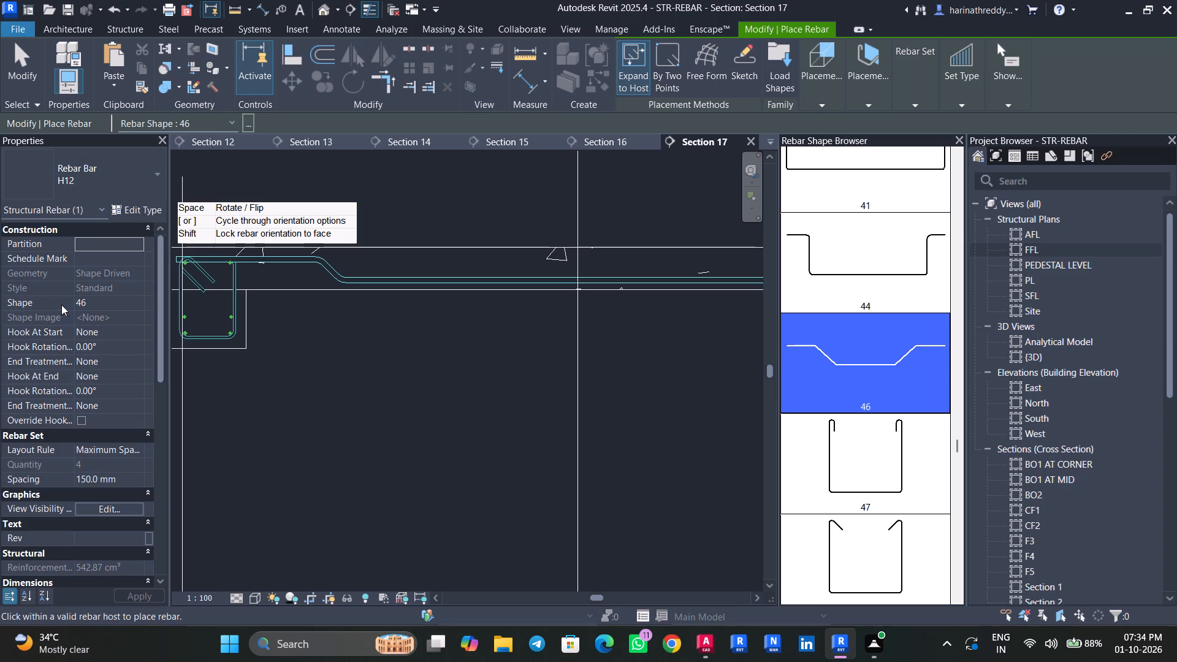
pyautogui.scroll(10, 891, 244)
pyautogui.scroll(-1, 895, 248)
pyautogui.scroll(2, 895, 248)
pyautogui.scroll(-1, 895, 248)
pyautogui.scroll(10, 895, 248)
pyautogui.scroll(-1, 895, 248)
pyautogui.scroll(2, 895, 248)
pyautogui.scroll(-3, 895, 248)
pyautogui.scroll(20, 895, 249)
pyautogui.scroll(5, 895, 249)
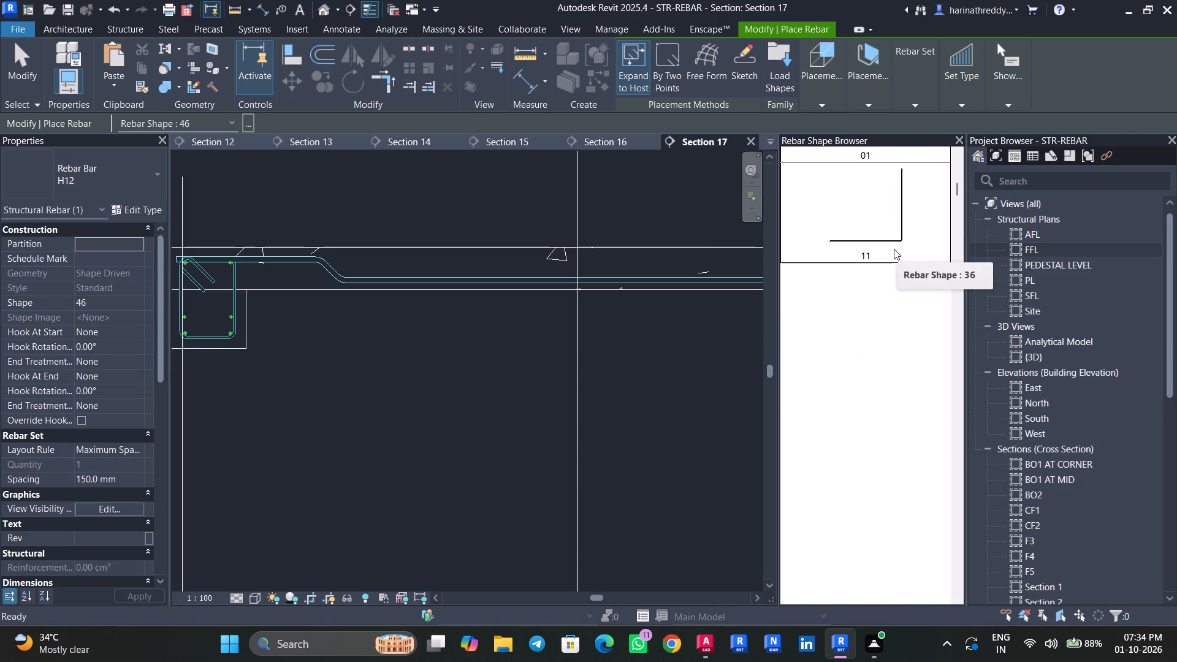
pyautogui.scroll(8, 894, 249)
pyautogui.click(883, 196)
pyautogui.click(861, 101)
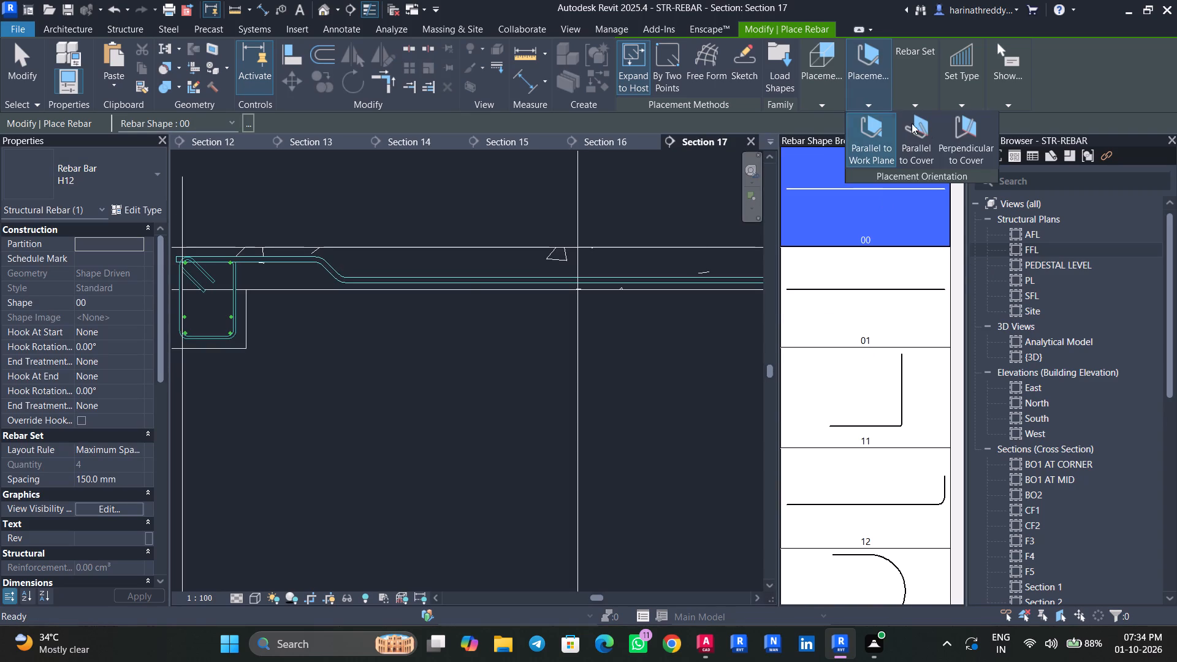
pyautogui.click(960, 136)
pyautogui.scroll(5, 438, 285)
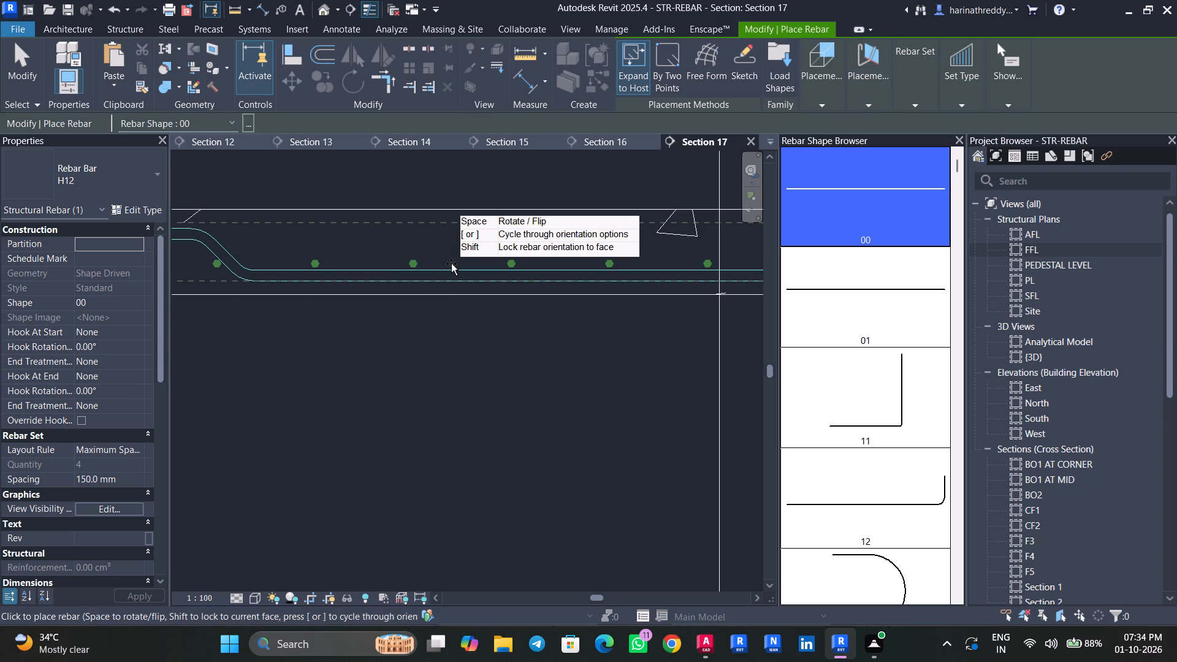
pyautogui.scroll(-2, 451, 264)
pyautogui.press('Escape')
pyautogui.press('Escape')
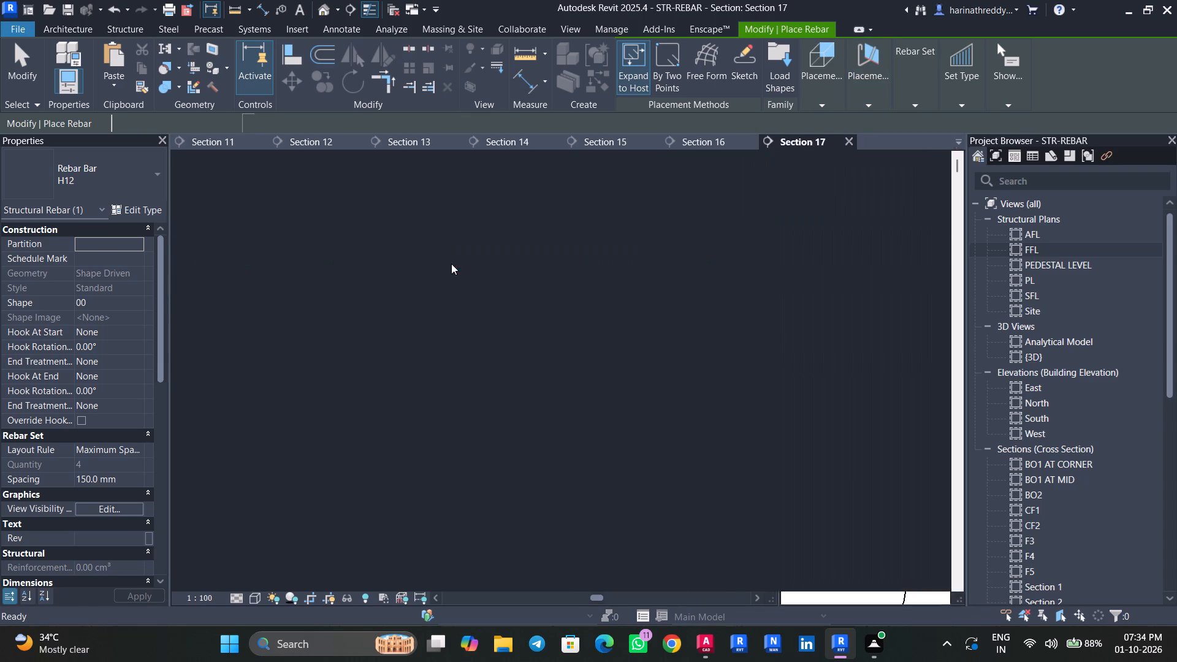
# Raise the bottom run of the H16 cranked bars within the slab, making the run about 1550 mm long.
pyautogui.click(519, 272)
pyautogui.click(675, 268)
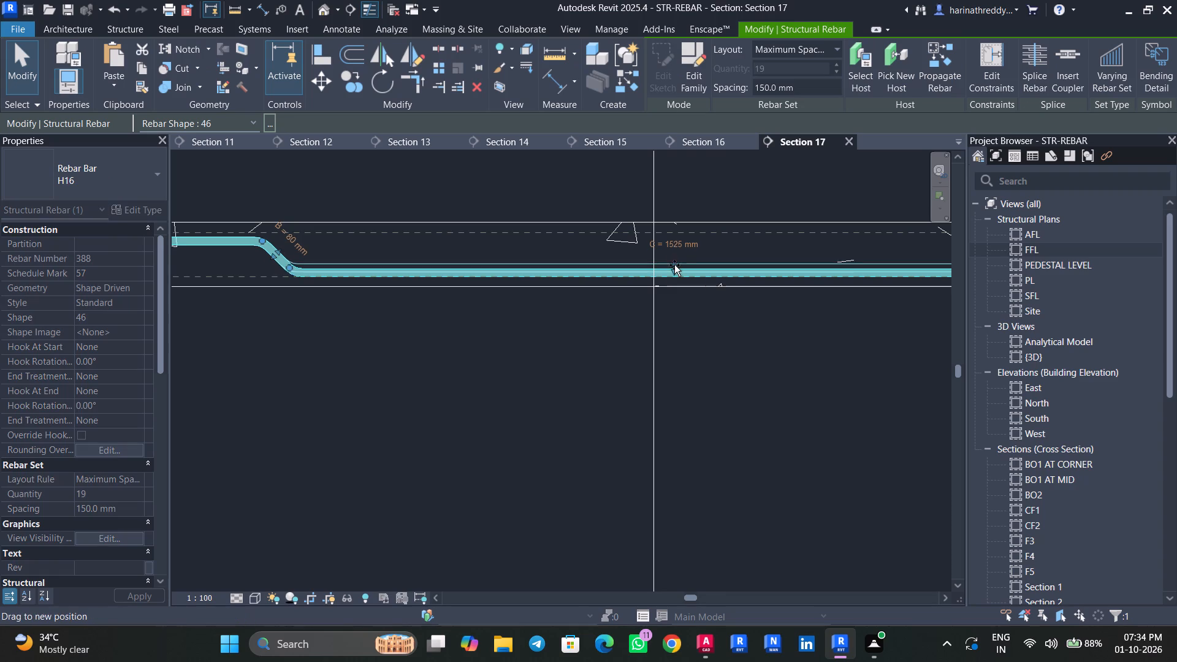
pyautogui.scroll(-5, 725, 312)
pyautogui.moveTo(725, 311); pyautogui.dragTo(578, 340, button='middle')
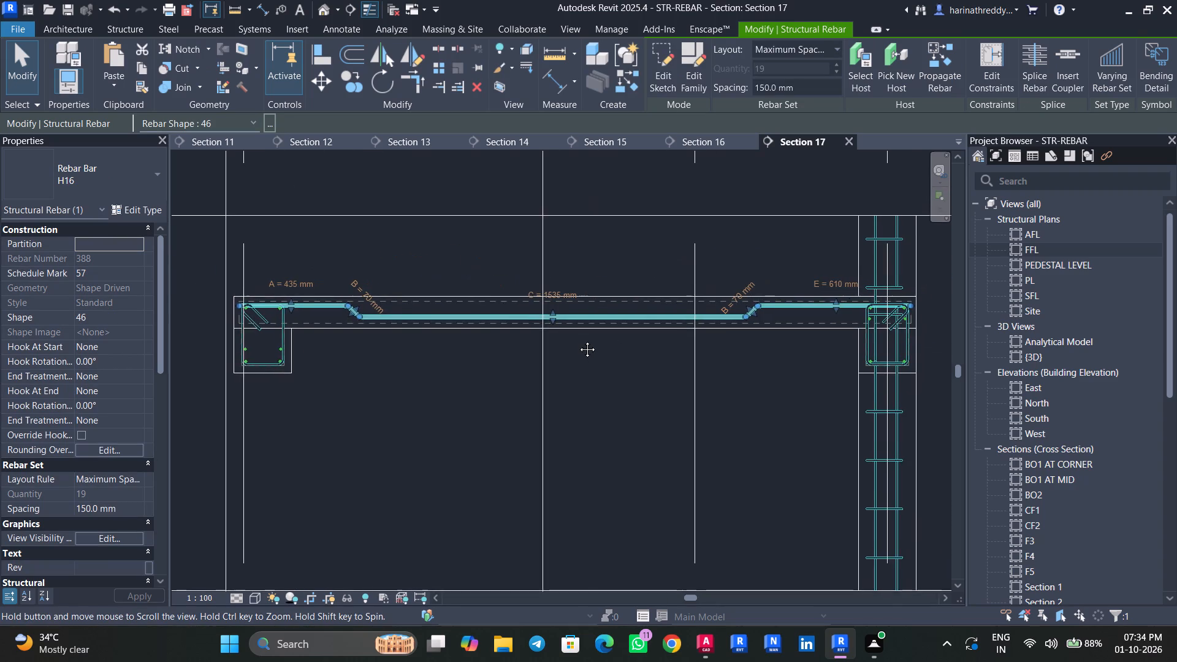
pyautogui.moveTo(578, 340); pyautogui.dragTo(578, 341, button='middle')
pyautogui.scroll(1, 520, 318)
pyautogui.scroll(-1, 520, 318)
pyautogui.scroll(7, 520, 318)
pyautogui.click(577, 313)
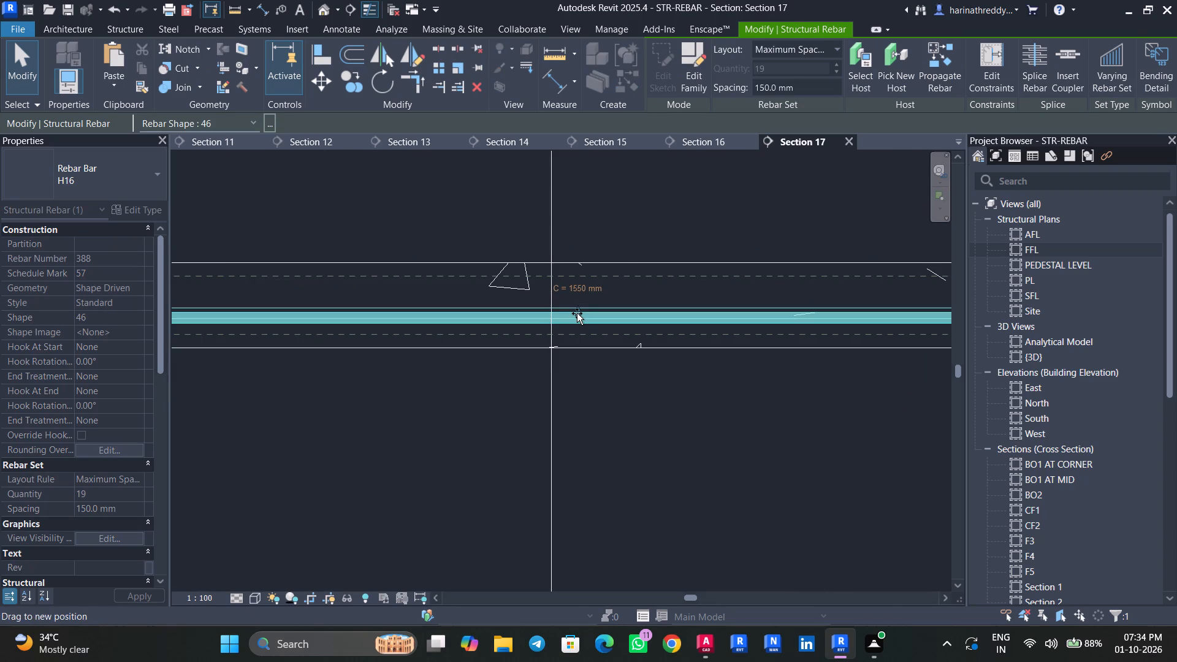
pyautogui.scroll(-7, 603, 359)
pyautogui.press('Escape')
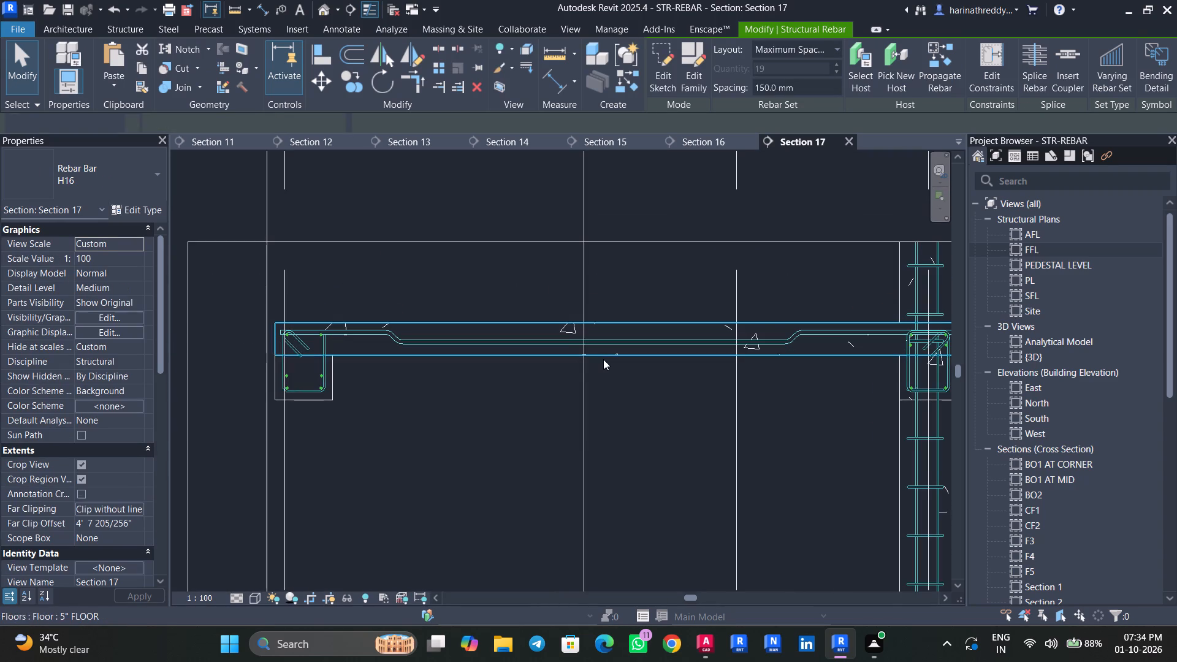
pyautogui.press('Escape')
# Place two rows of straight H12 bars at 150 mm spacing in the FFL slab, below and above the cranked bars' bottom run.
pyautogui.click(507, 358)
pyautogui.click(974, 74)
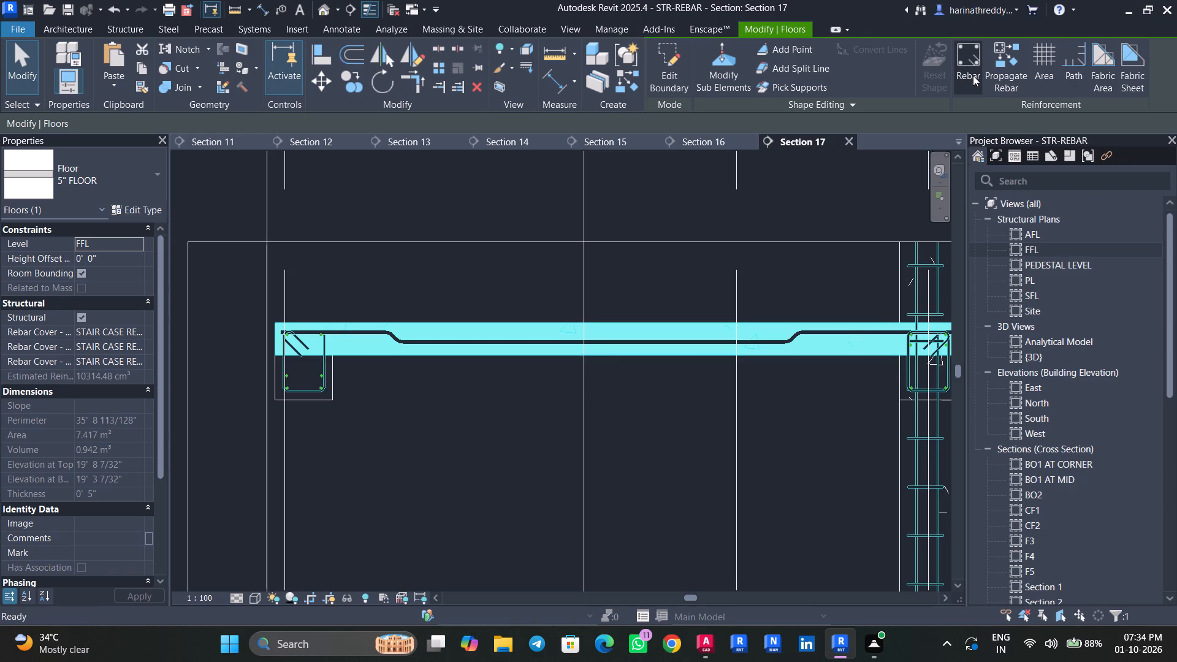
pyautogui.scroll(5, 555, 344)
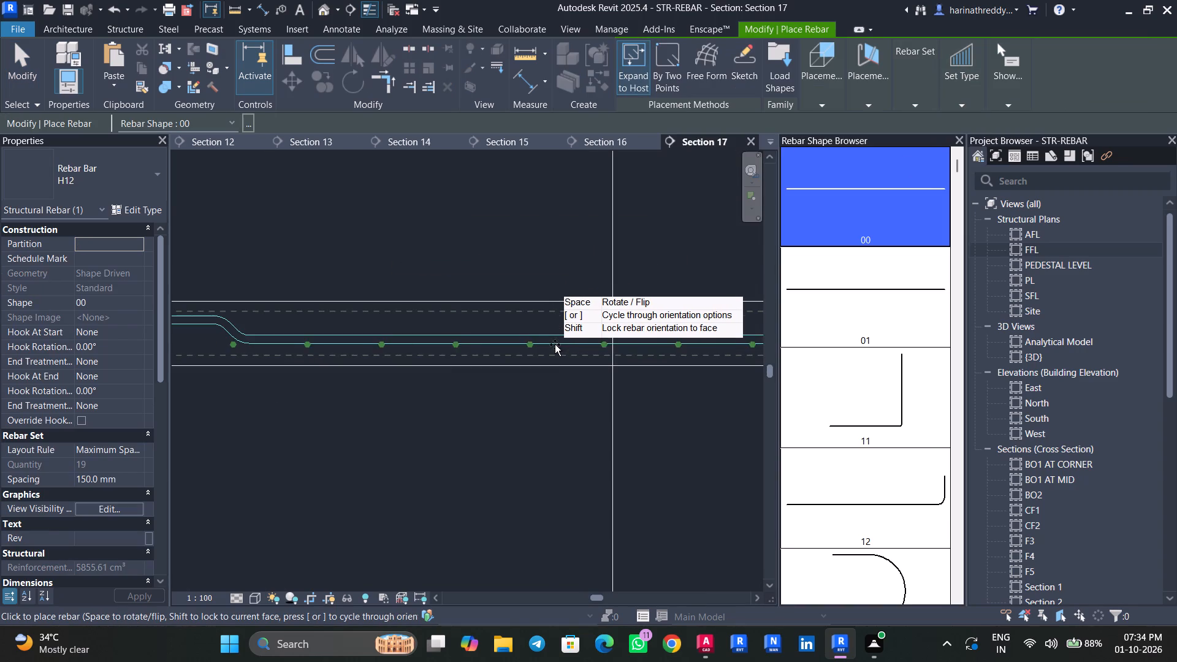
pyautogui.scroll(-3, 556, 351)
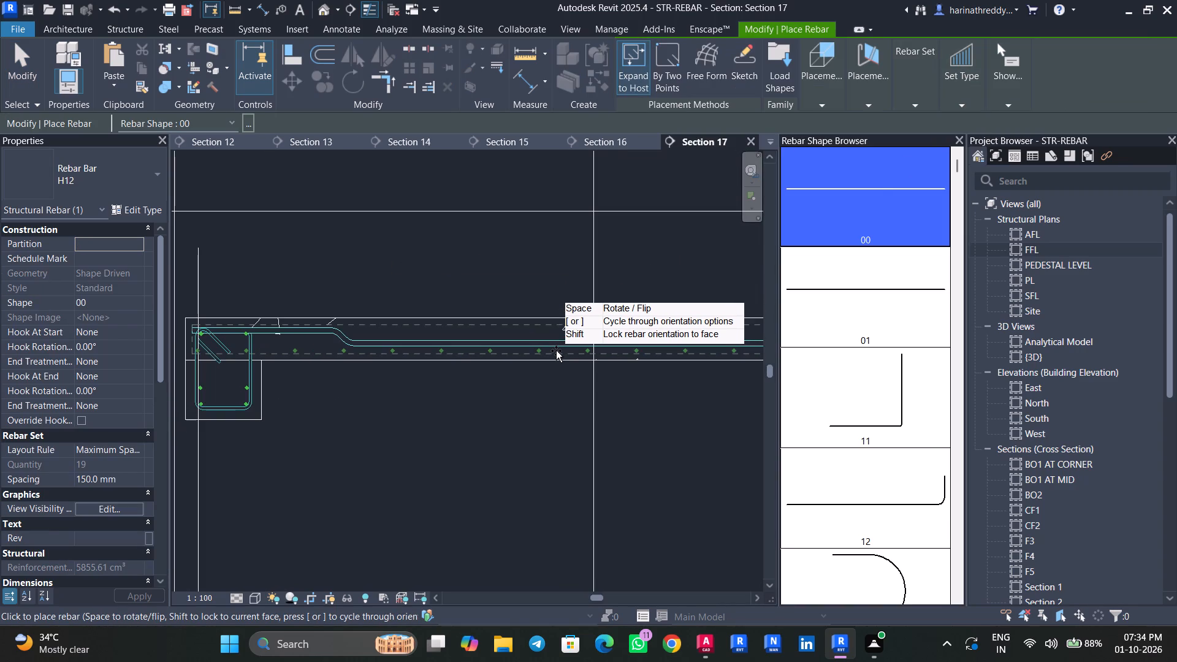
pyautogui.click(556, 351)
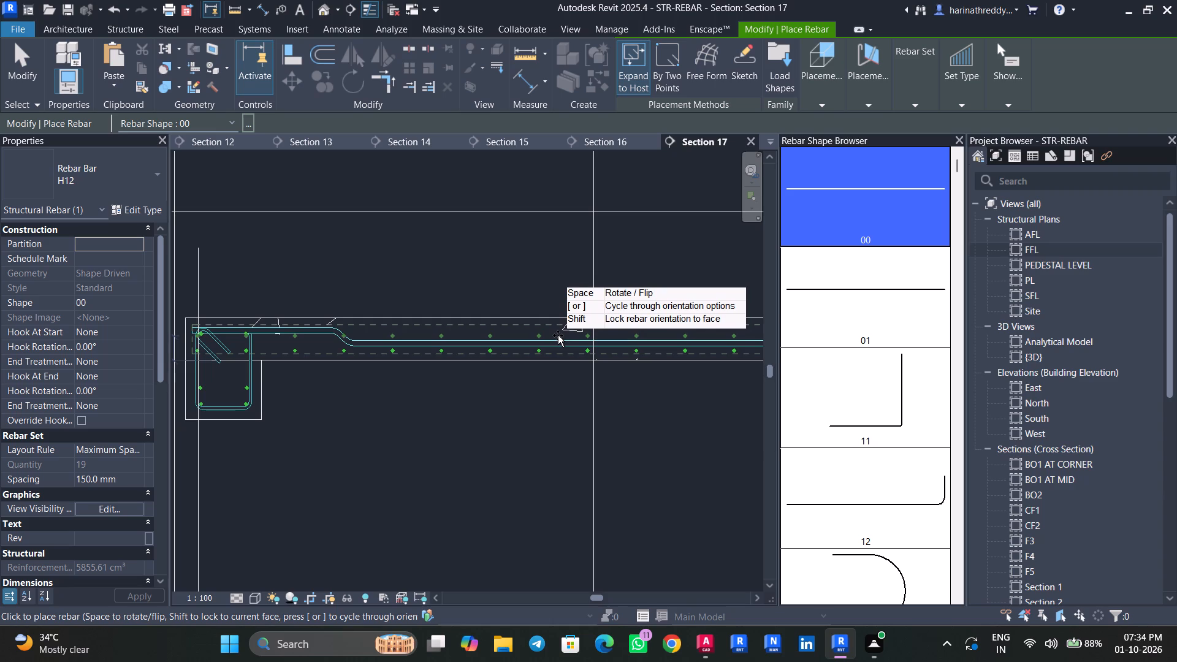
pyautogui.click(558, 335)
pyautogui.press('Escape')
pyautogui.press('Escape')
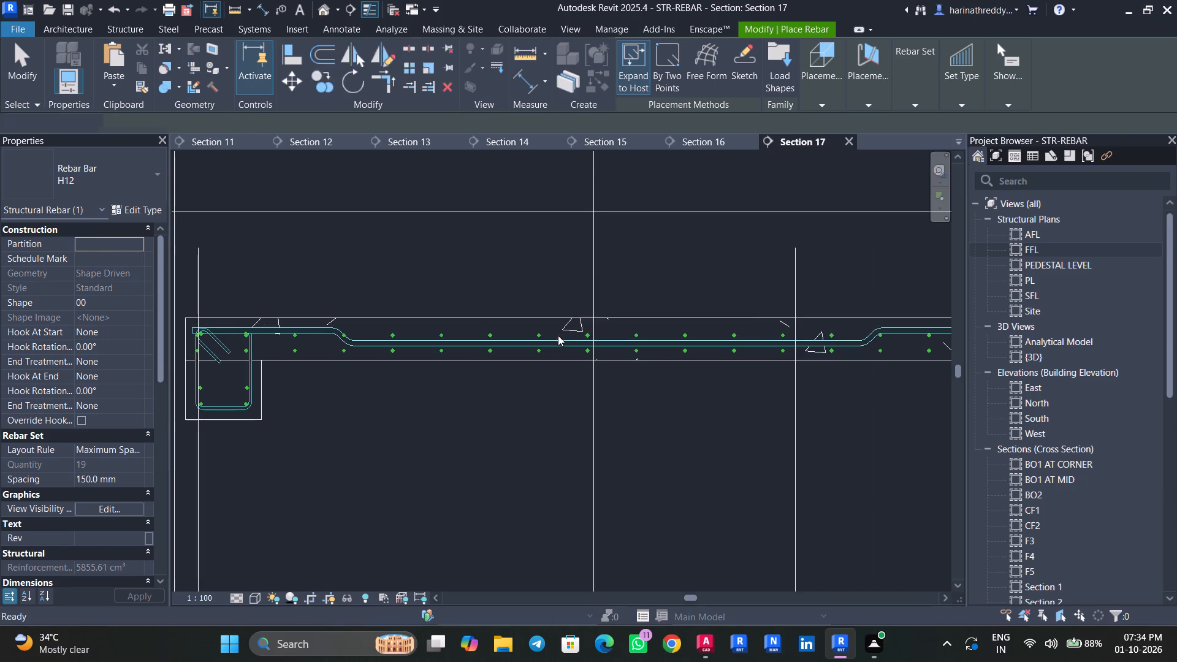
pyautogui.press('Escape')
# Lower the H16 cranked bars' bottom run toward the lower H12 row, making the run about 1540 mm long.
pyautogui.moveTo(714, 374); pyautogui.dragTo(500, 374, button='middle')
pyautogui.click(769, 349)
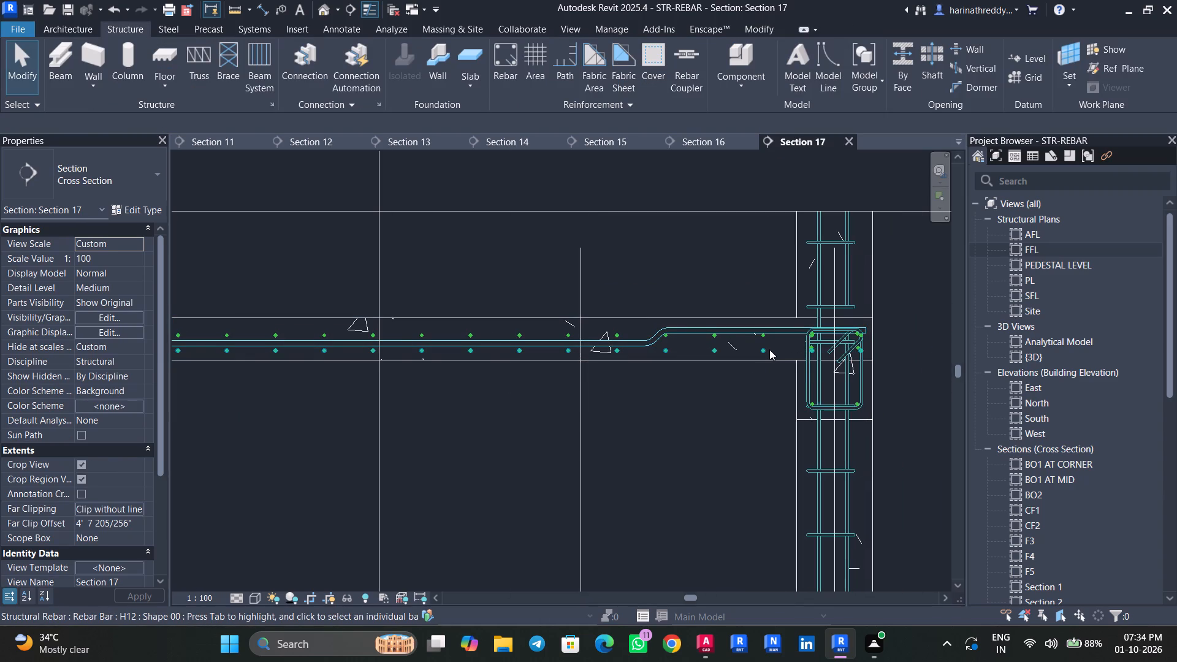
pyautogui.scroll(6, 769, 349)
pyautogui.moveTo(804, 384); pyautogui.dragTo(612, 395, button='middle')
pyautogui.scroll(-5, 609, 389)
pyautogui.moveTo(526, 414); pyautogui.dragTo(765, 408, button='middle')
pyautogui.press('Escape')
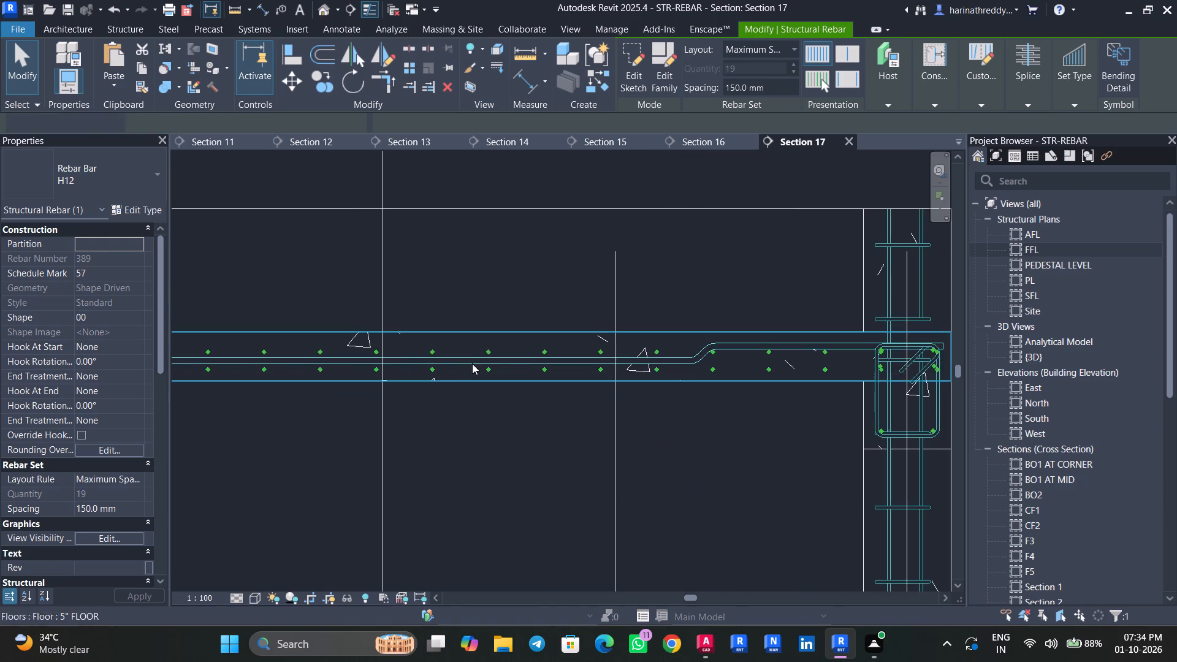
pyautogui.click(473, 361)
pyautogui.scroll(6, 470, 362)
pyautogui.scroll(6, 361, 363)
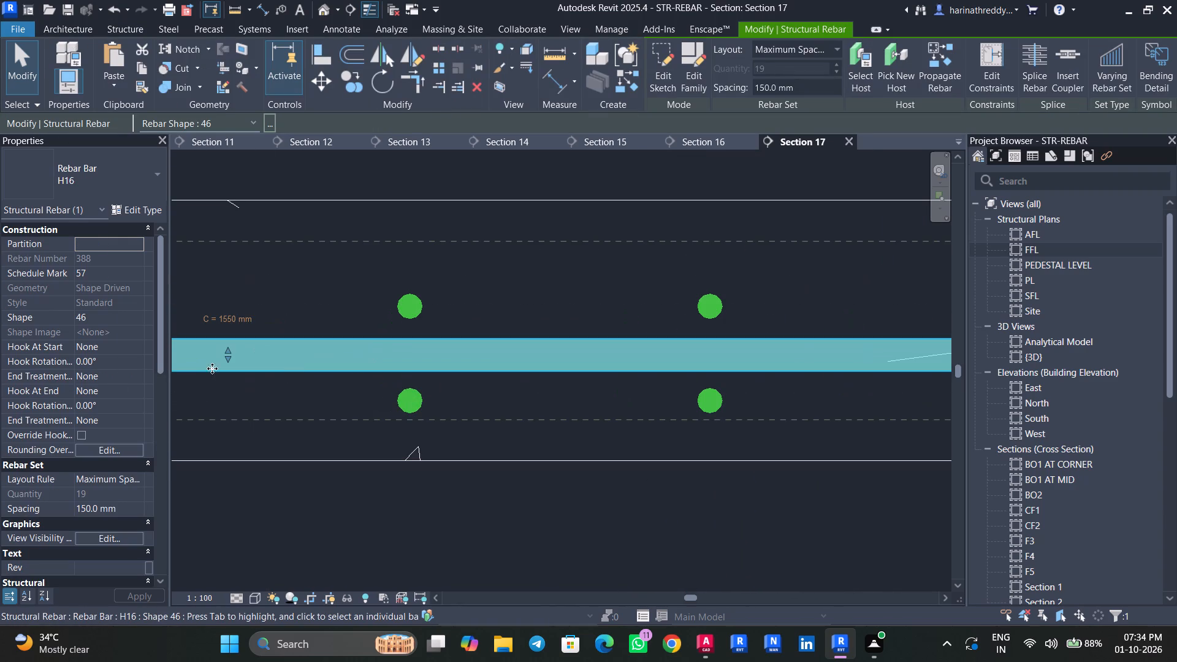
pyautogui.moveTo(226, 360); pyautogui.dragTo(225, 369)
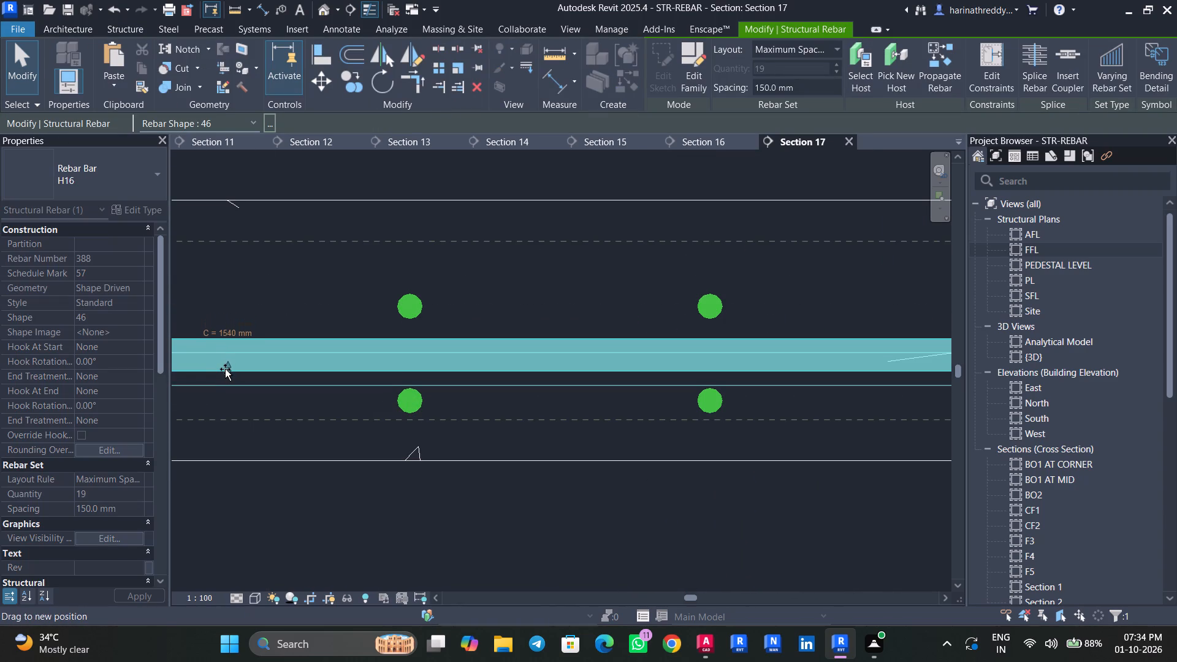
pyautogui.moveTo(225, 369); pyautogui.dragTo(224, 370)
pyautogui.press('Escape')
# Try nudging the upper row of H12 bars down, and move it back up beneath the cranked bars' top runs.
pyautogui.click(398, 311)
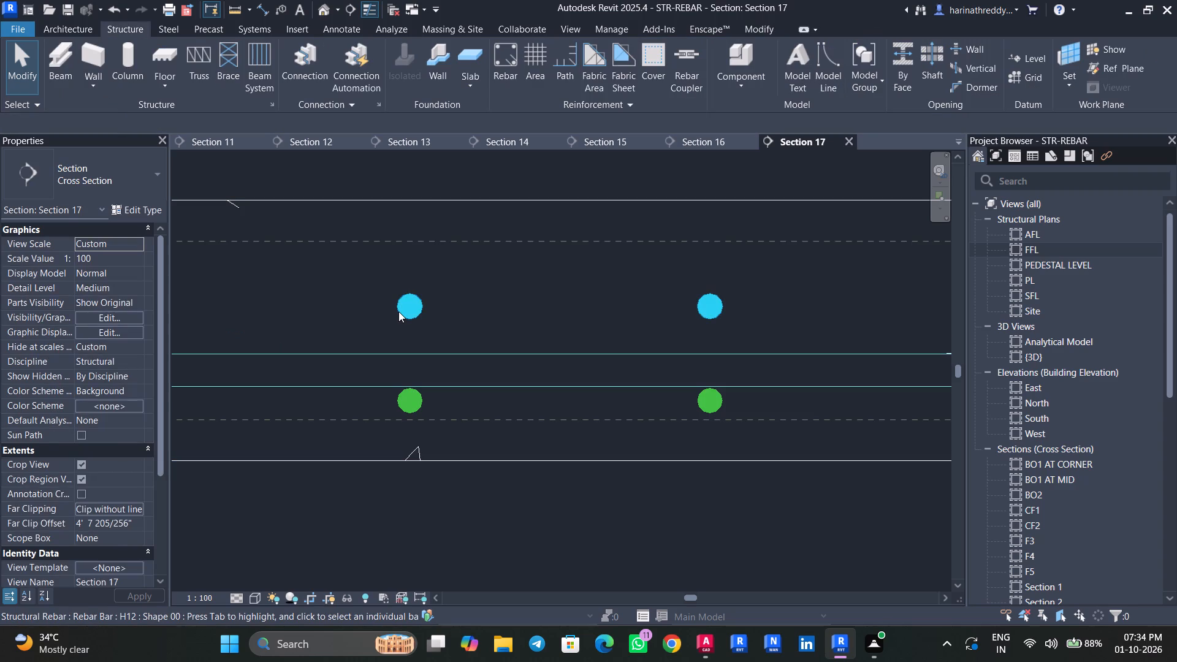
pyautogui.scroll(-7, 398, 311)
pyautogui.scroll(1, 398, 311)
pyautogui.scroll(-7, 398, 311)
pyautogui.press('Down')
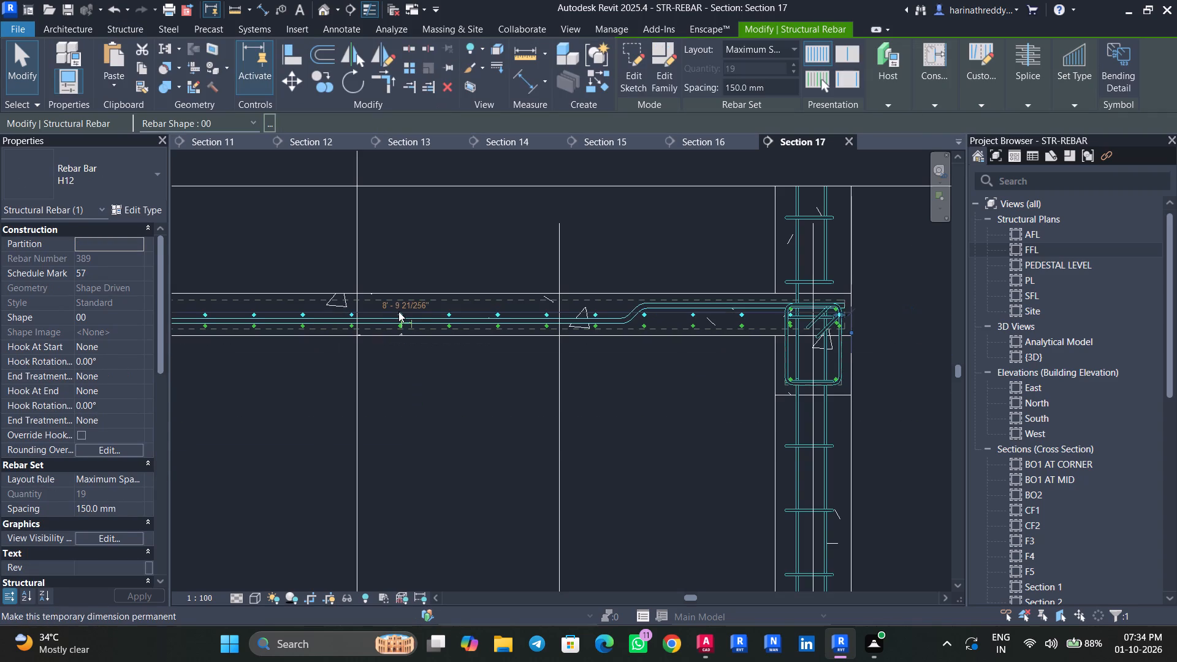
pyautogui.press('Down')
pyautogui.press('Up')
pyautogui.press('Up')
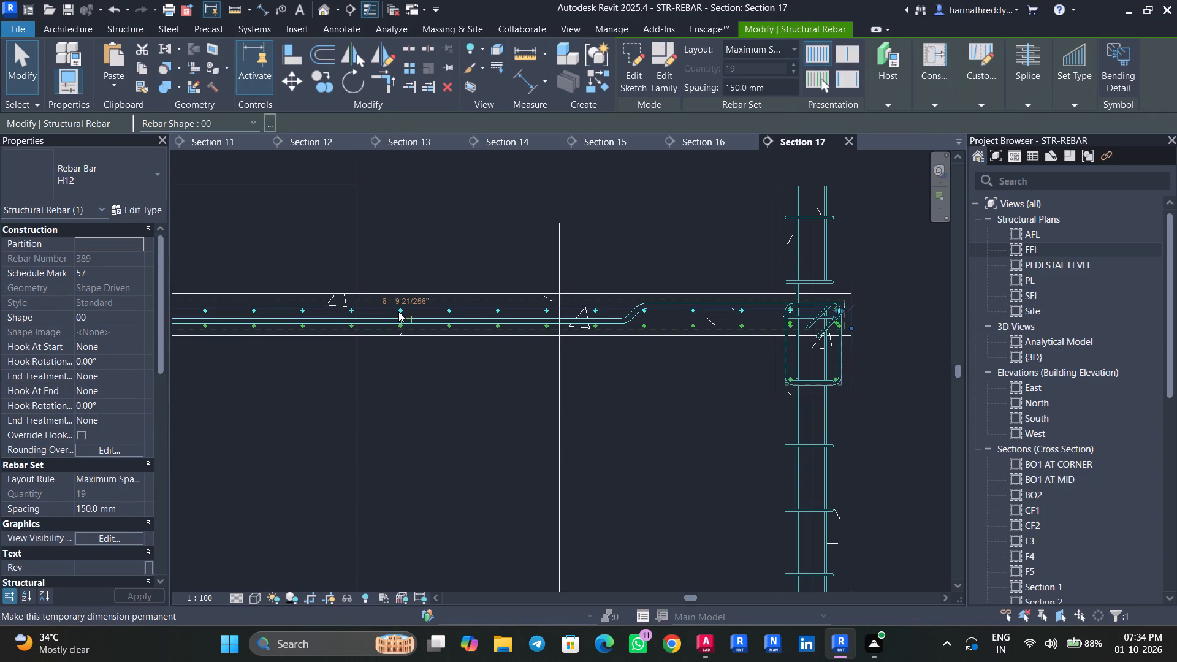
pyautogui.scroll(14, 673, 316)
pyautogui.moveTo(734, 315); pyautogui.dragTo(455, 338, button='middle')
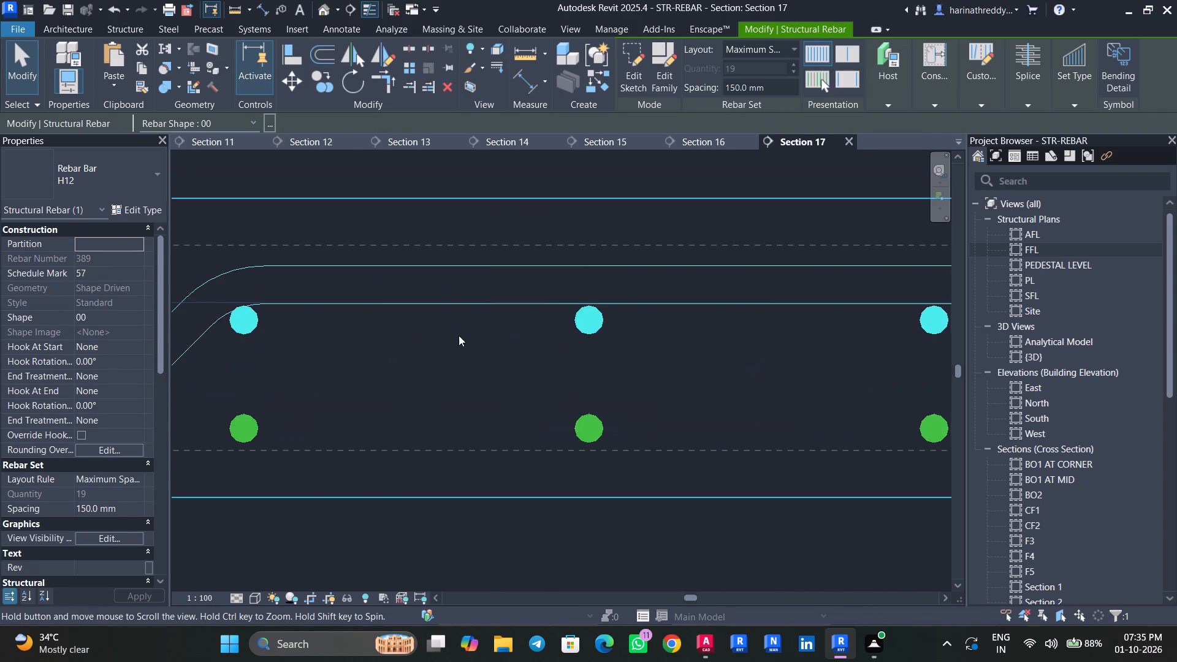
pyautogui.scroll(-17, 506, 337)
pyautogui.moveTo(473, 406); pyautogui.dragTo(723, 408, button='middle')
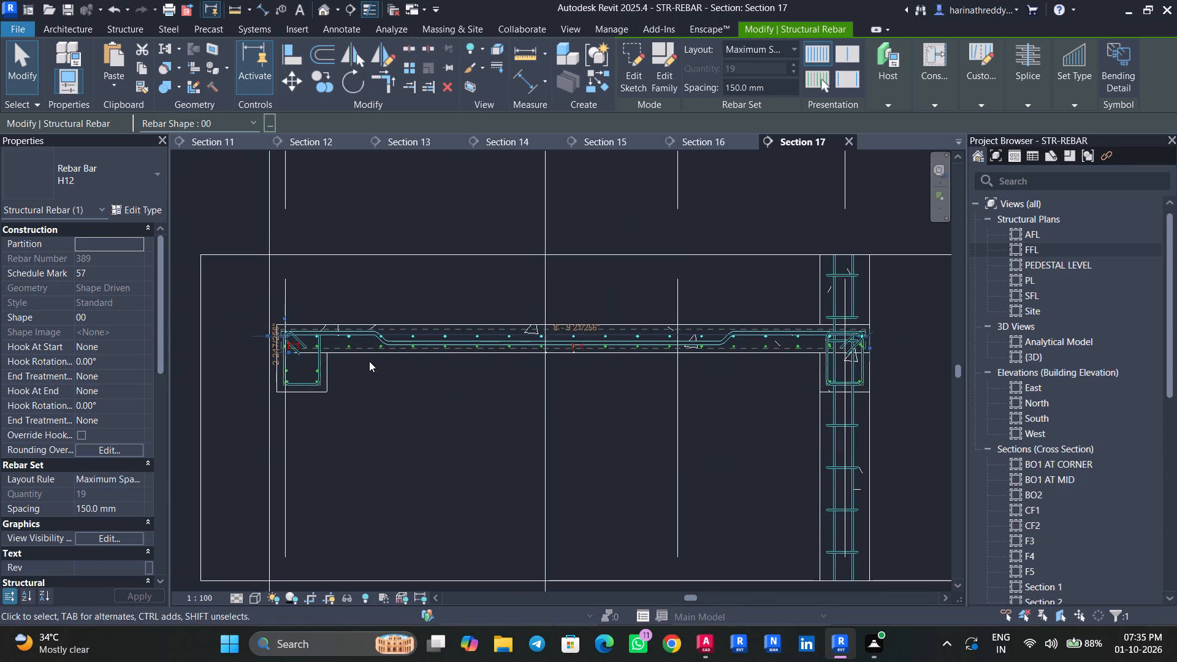
# Select all instances of the H12 rebar and set them to show unobscured in the {3D} view.
pyautogui.press('Escape')
pyautogui.press('Escape')
pyautogui.scroll(4, 346, 344)
pyautogui.click(348, 344)
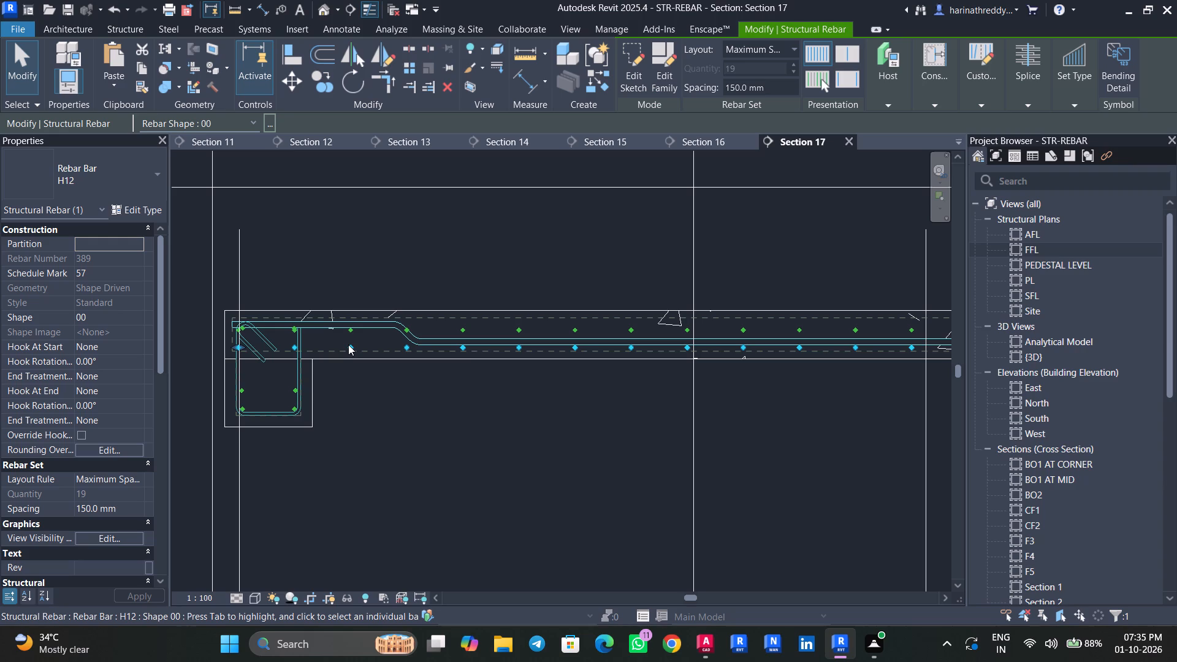
pyautogui.write('SA')
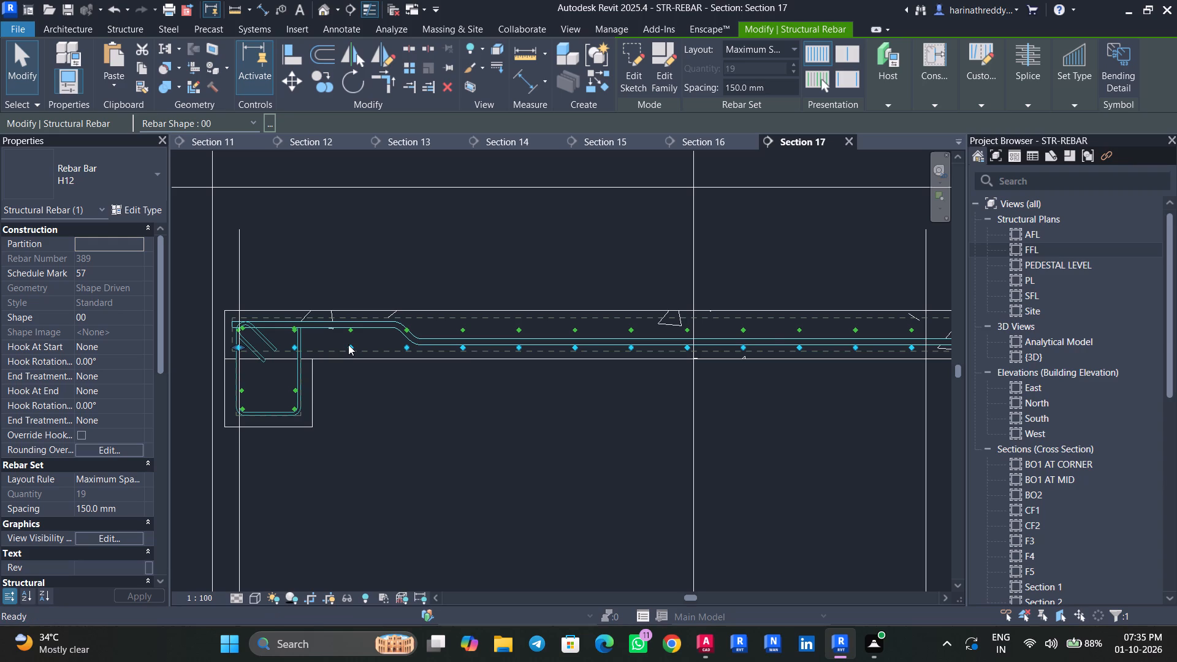
pyautogui.click(99, 537)
pyautogui.click(716, 284)
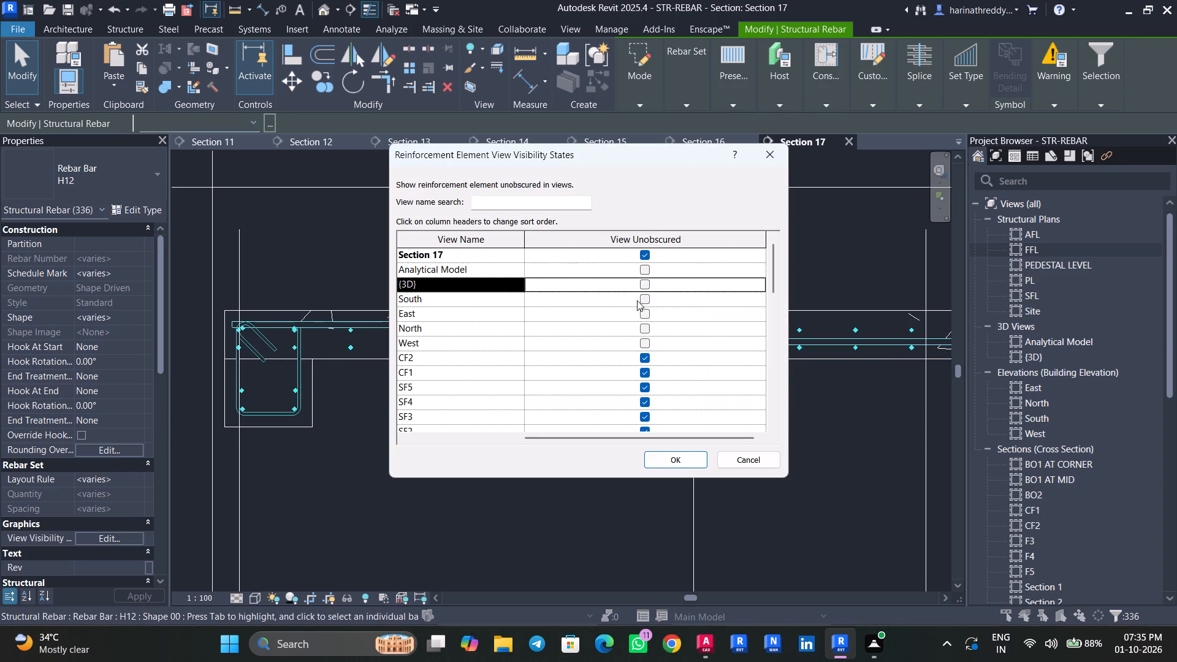
pyautogui.click(648, 281)
pyautogui.click(672, 466)
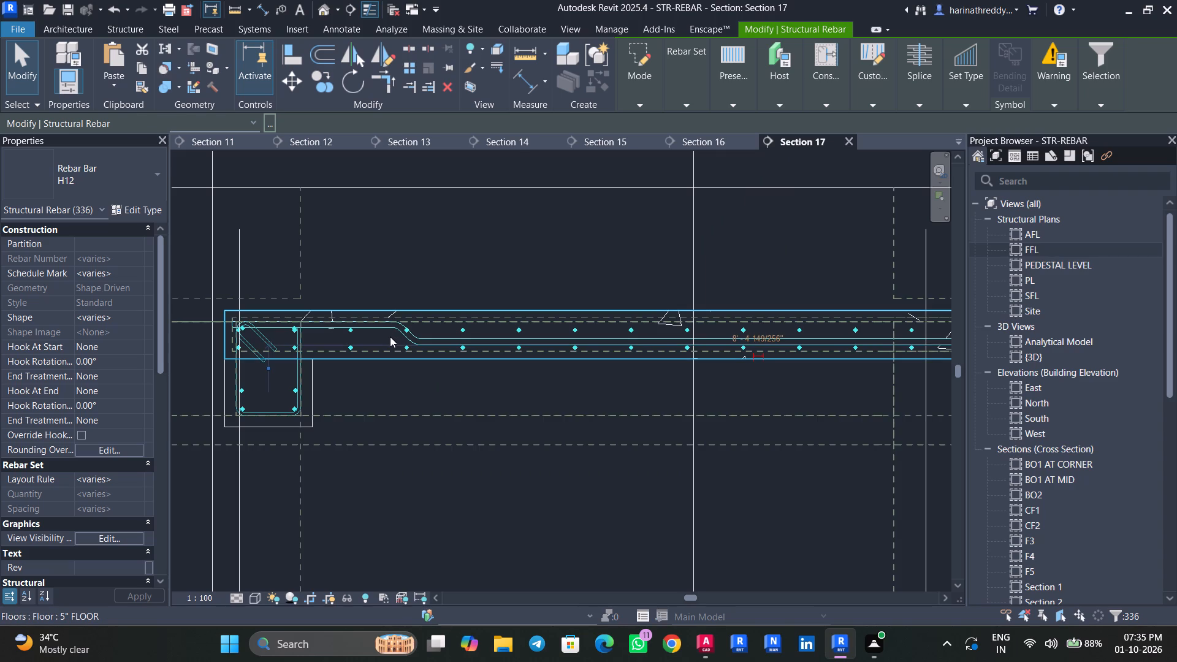
pyautogui.press('Escape')
pyautogui.press('Escape')
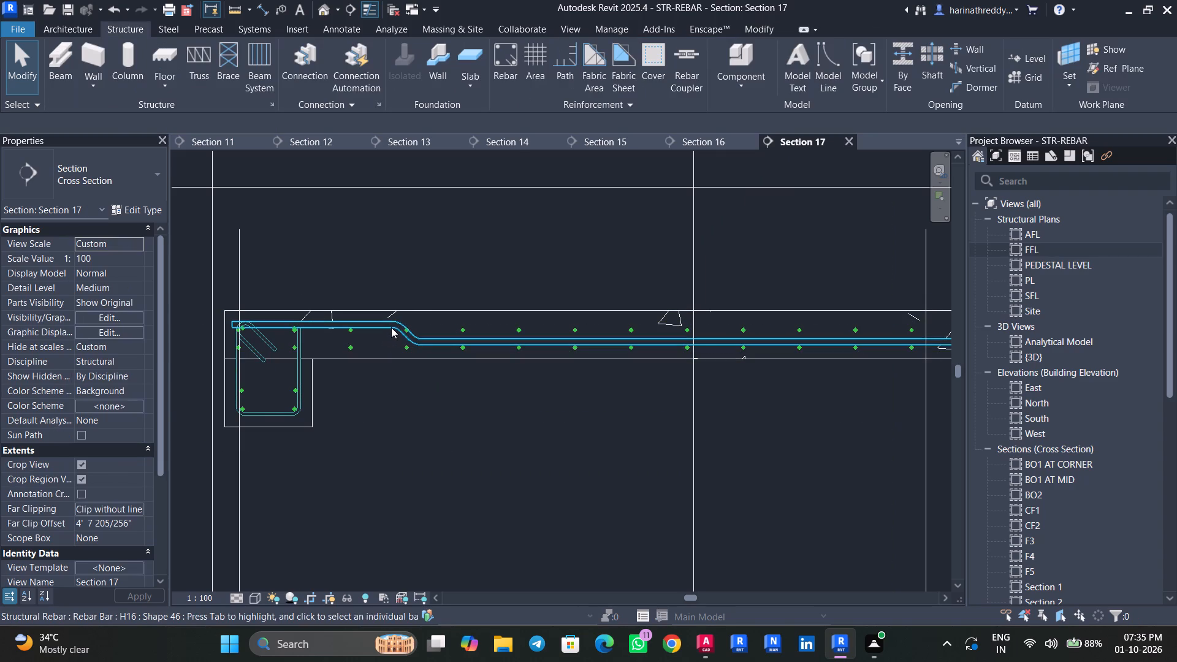
# Select all instances of the H16 rebar, starting from a cranked bar, and set them to show unobscured in the {3D} view.
pyautogui.click(391, 327)
pyautogui.click(124, 535)
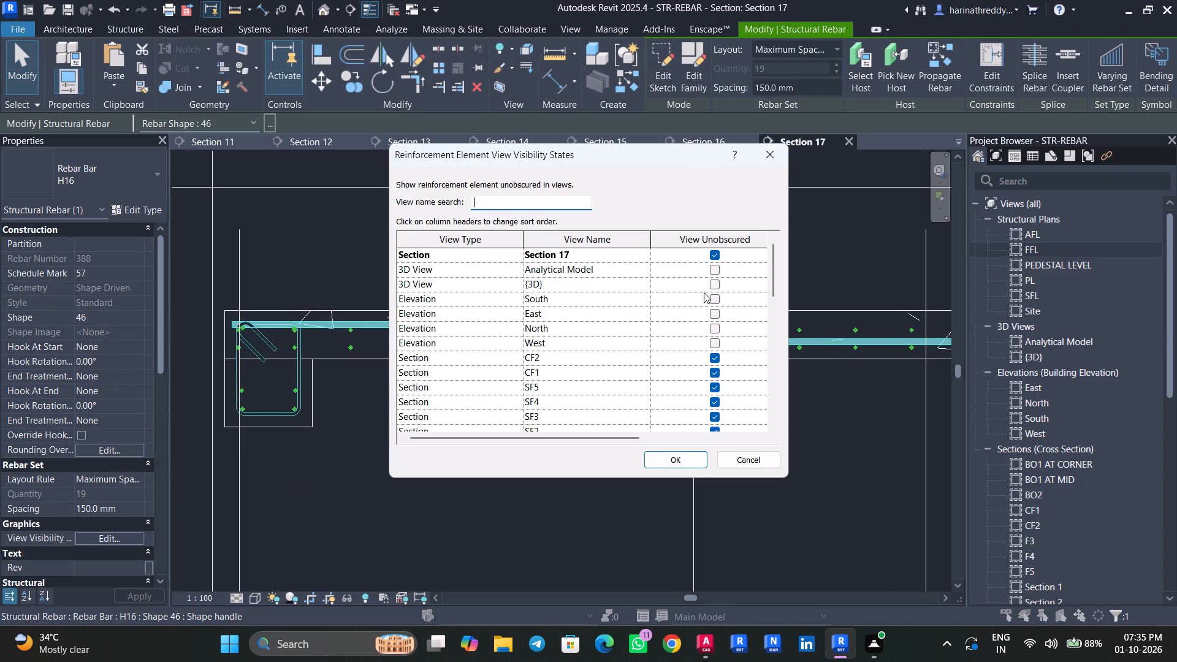
pyautogui.click(716, 284)
pyautogui.click(741, 454)
pyautogui.write('SA')
pyautogui.click(129, 531)
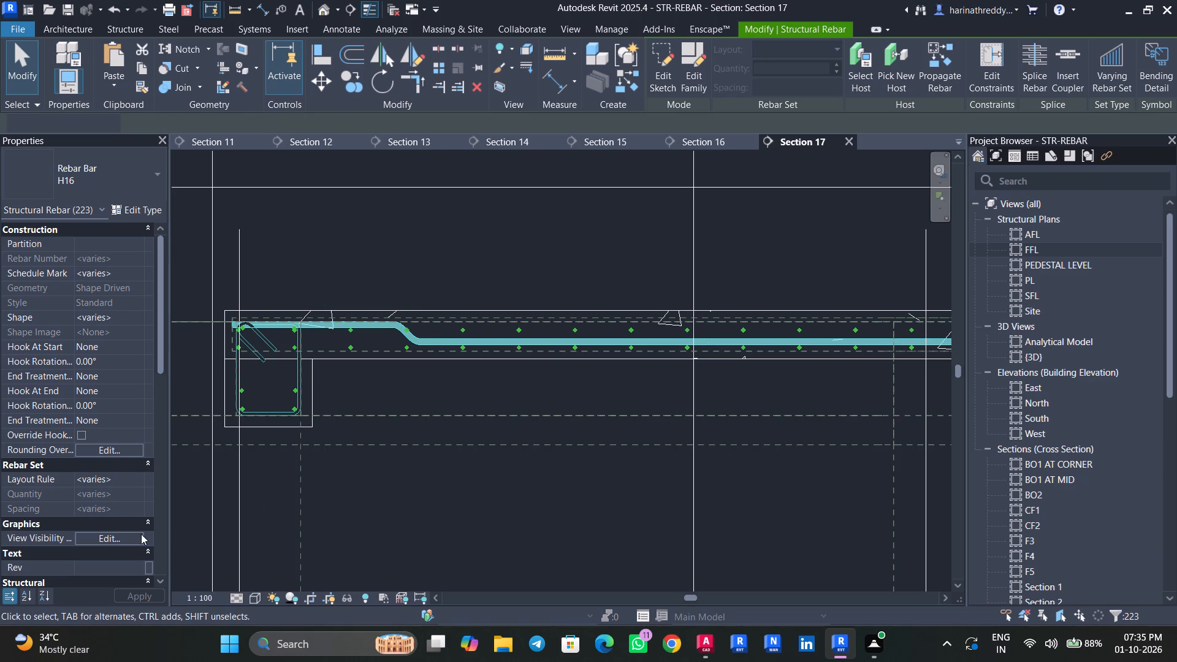
pyautogui.click(716, 286)
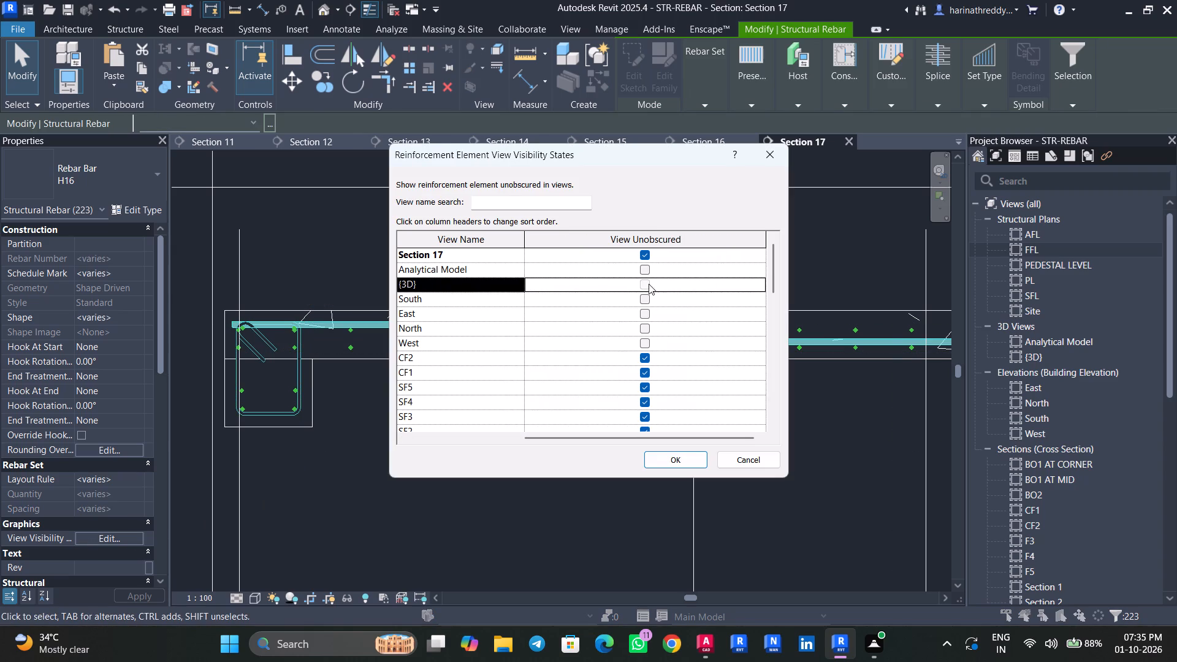
pyautogui.click(649, 284)
pyautogui.click(668, 463)
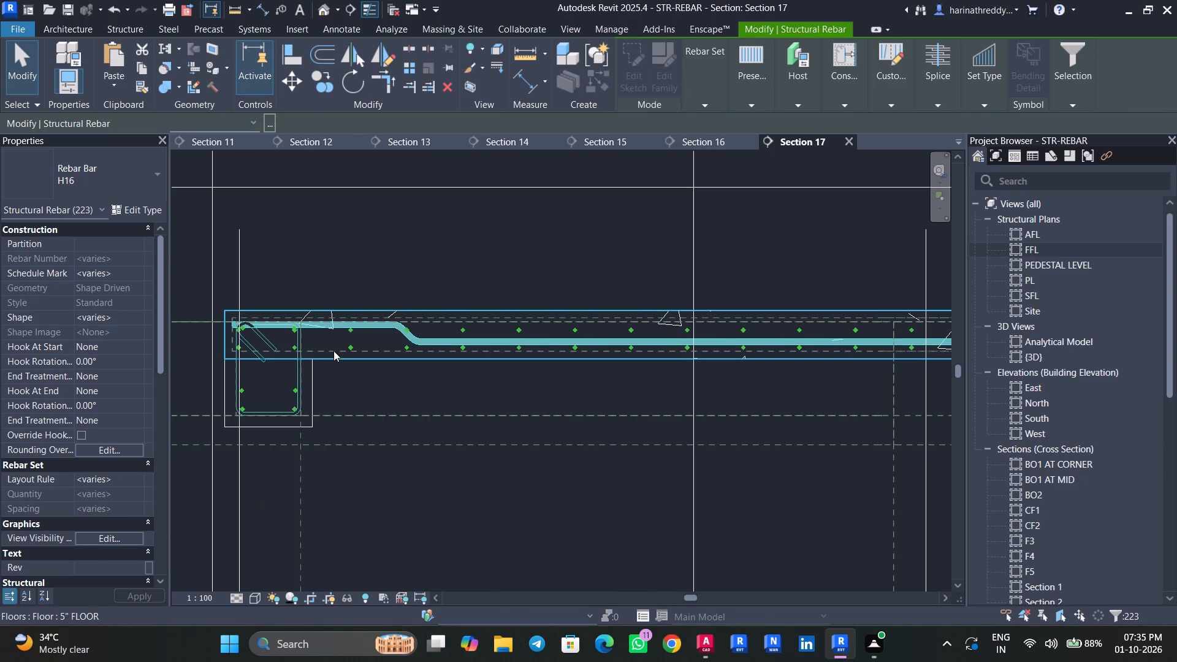
pyautogui.press('Escape')
pyautogui.press('Escape')
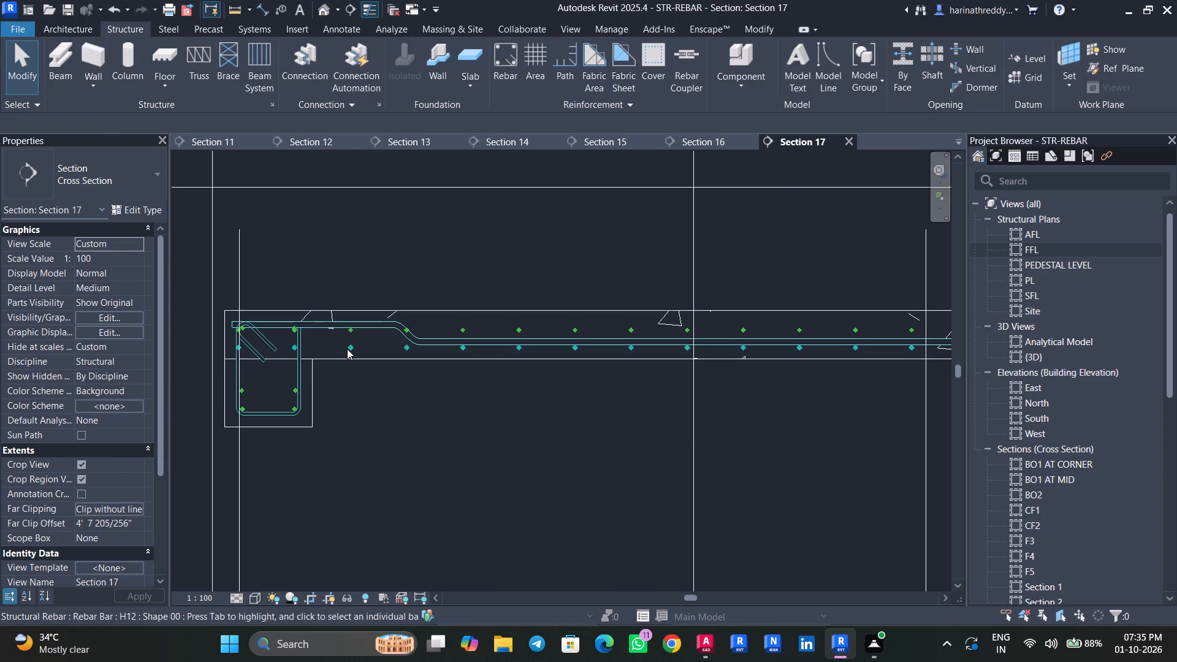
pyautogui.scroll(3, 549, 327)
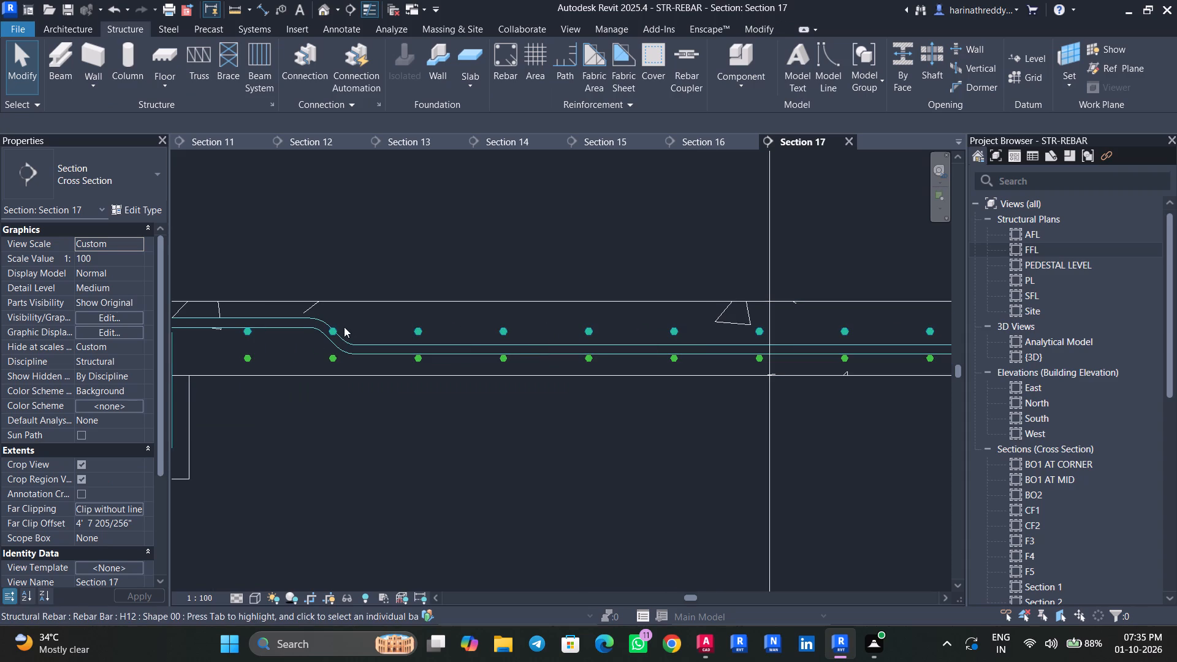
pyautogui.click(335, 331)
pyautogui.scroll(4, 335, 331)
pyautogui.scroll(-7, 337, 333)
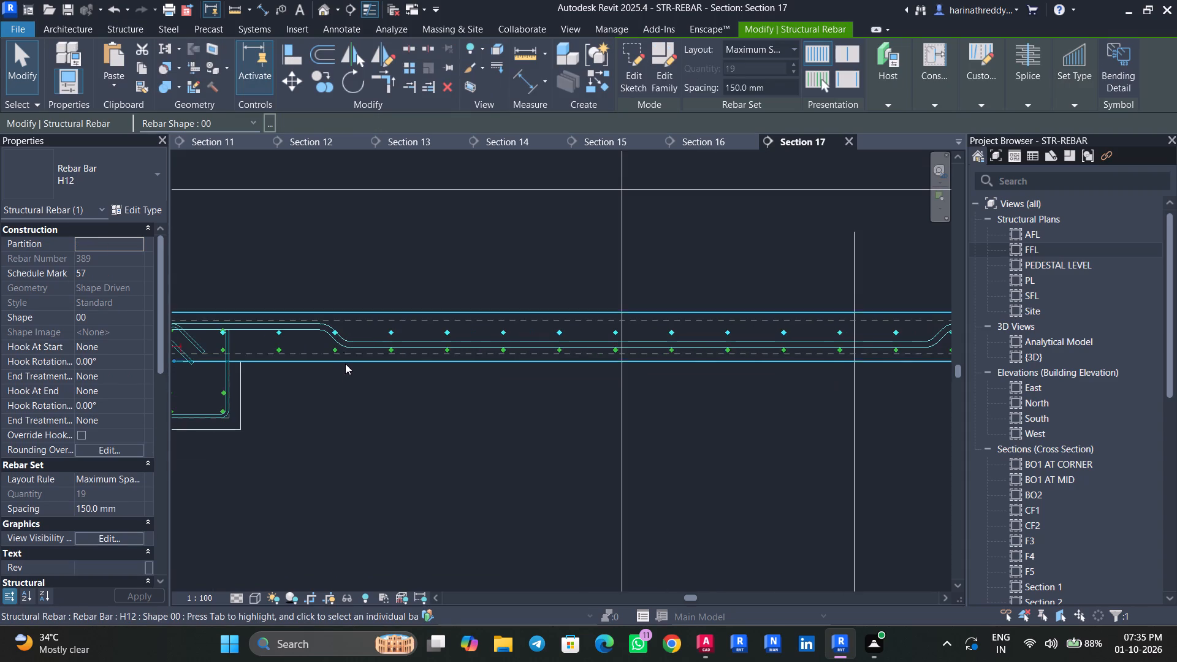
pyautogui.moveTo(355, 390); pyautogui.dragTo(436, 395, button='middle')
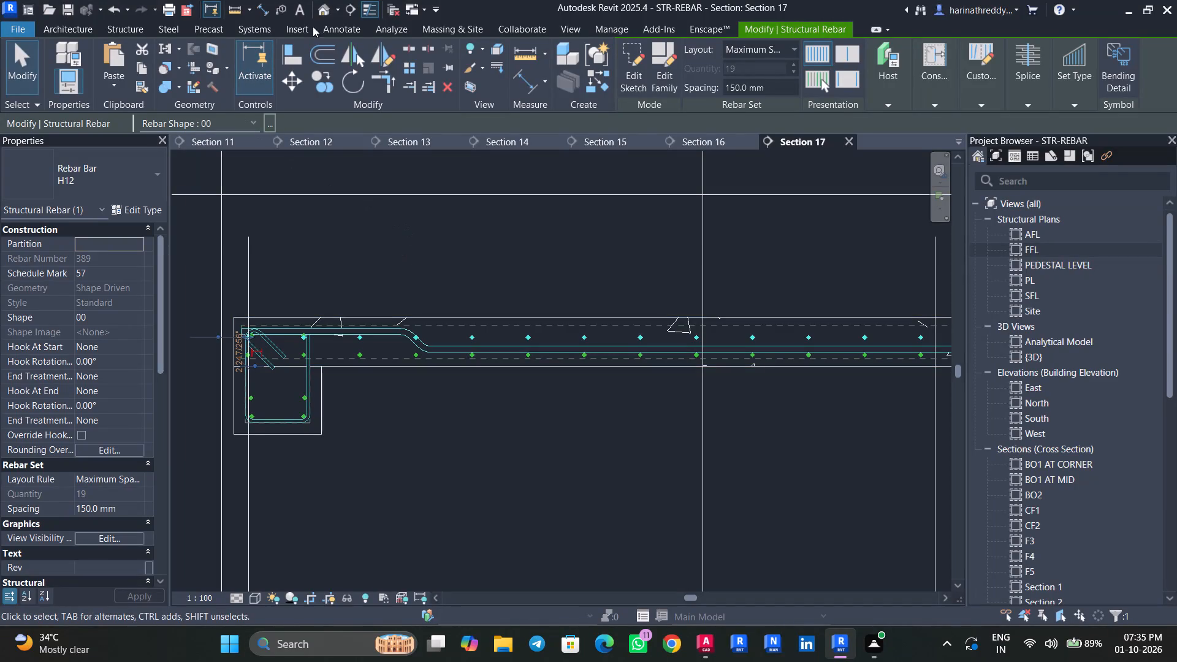
# Open the {3D} view and enclose the 5" floor slab at FFL in a section box using Selection Box.
pyautogui.click(329, 11)
pyautogui.scroll(10, 714, 361)
pyautogui.press('Escape')
pyautogui.press('Escape')
pyautogui.click(622, 242)
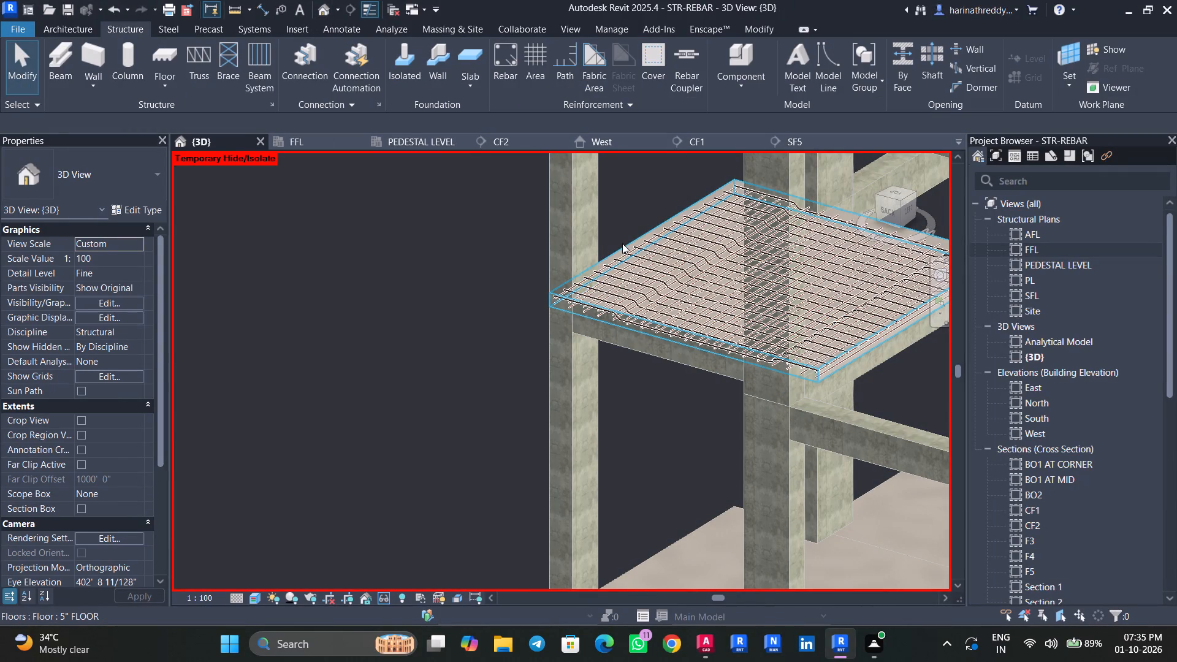
pyautogui.click(500, 91)
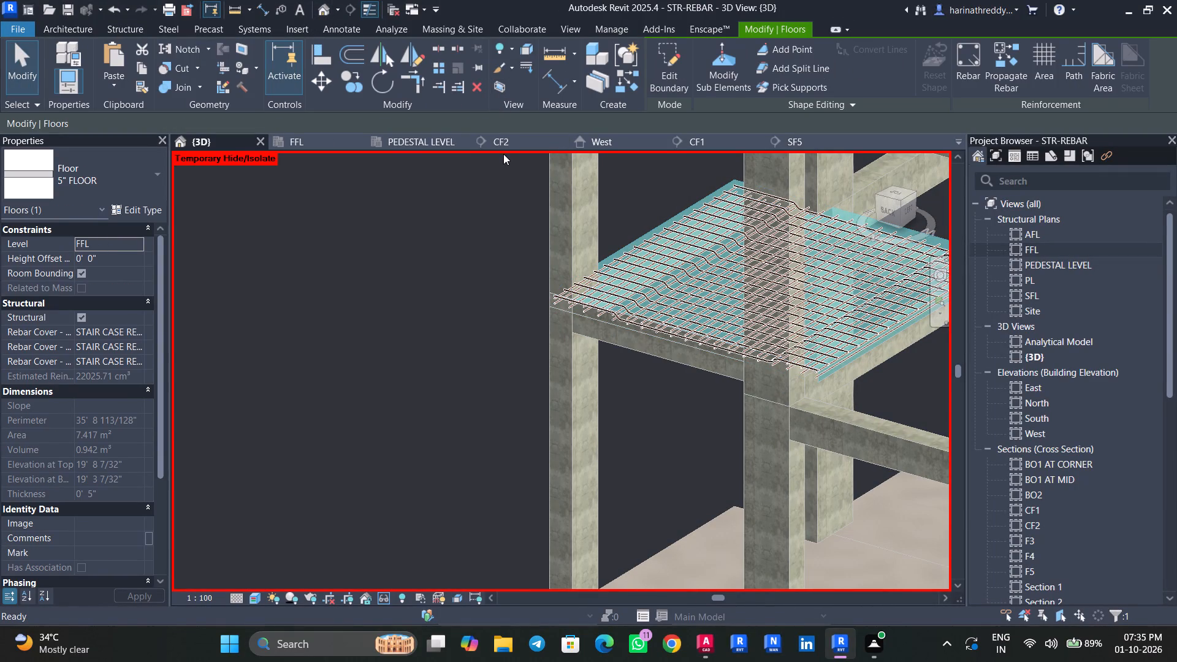
# Examine the FFL slab's H16 cranked bars and H12 distribution bars in 3D from several angles and from close up.
pyautogui.scroll(5, 623, 449)
pyautogui.scroll(-1, 622, 447)
pyautogui.scroll(3, 622, 447)
pyautogui.moveTo(637, 477); pyautogui.dragTo(769, 568, button='middle')
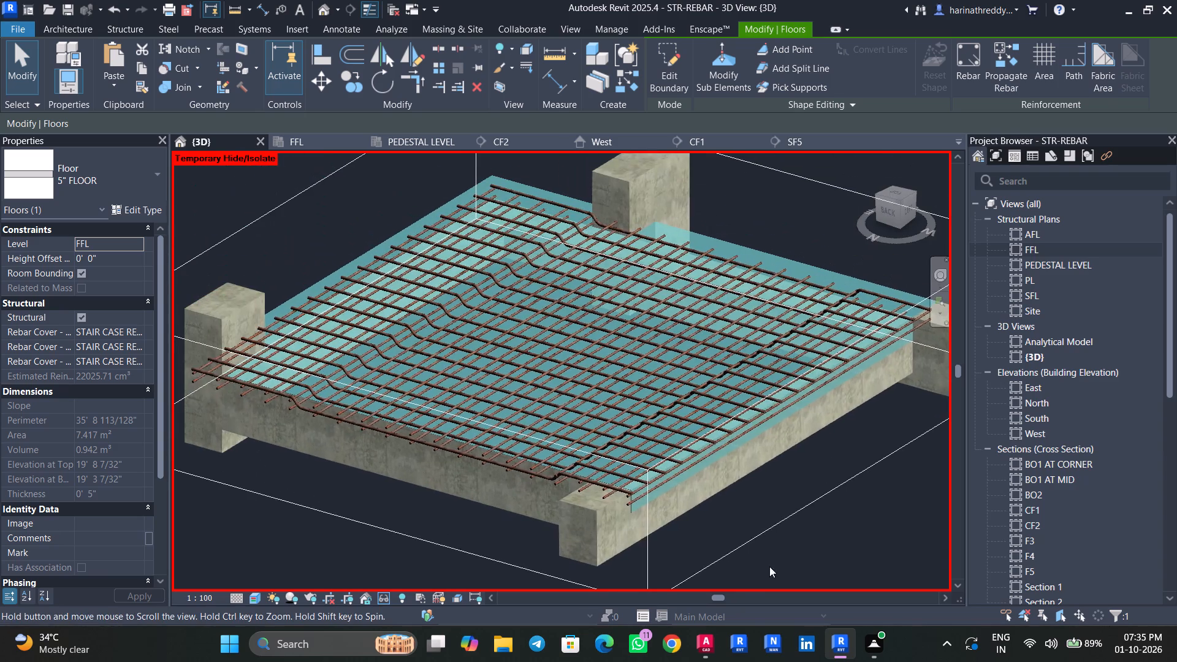
pyautogui.keyDown('shift'); pyautogui.moveTo(456, 548); pyautogui.dragTo(610, 550, button='middle'); pyautogui.keyUp('shift')
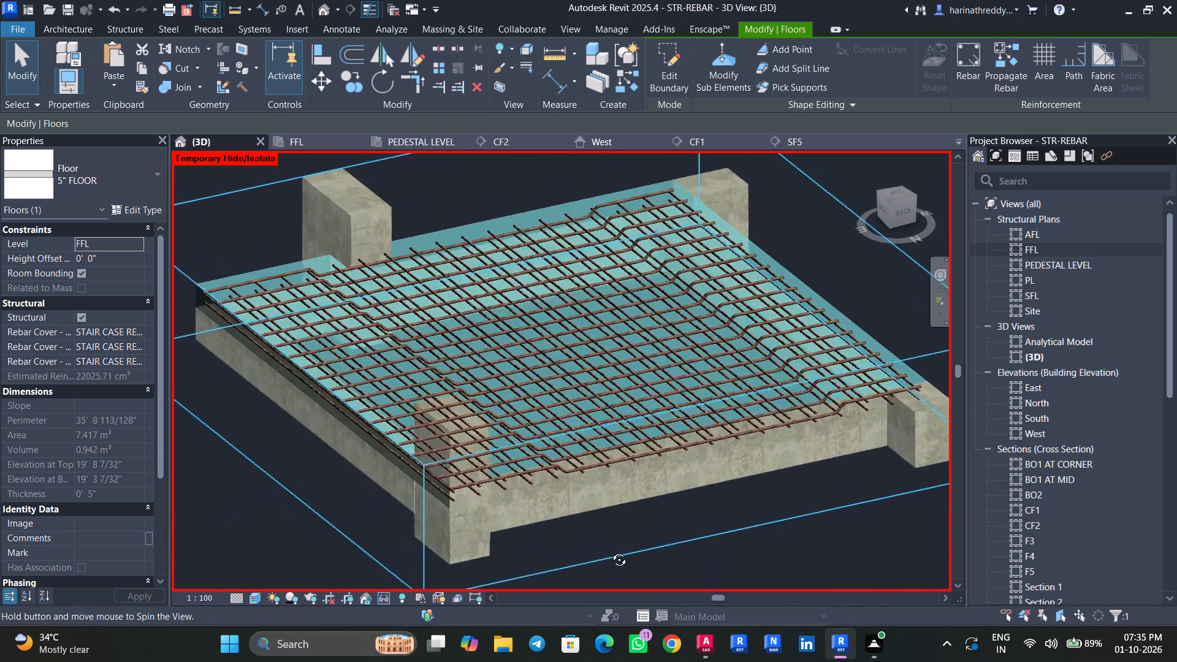
pyautogui.keyDown('shift'); pyautogui.moveTo(610, 550); pyautogui.dragTo(617, 561, button='middle'); pyautogui.keyUp('shift')
pyautogui.scroll(4, 664, 525)
pyautogui.scroll(-4, 664, 525)
pyautogui.keyDown('shift'); pyautogui.moveTo(671, 525); pyautogui.dragTo(711, 550, button='middle'); pyautogui.keyUp('shift')
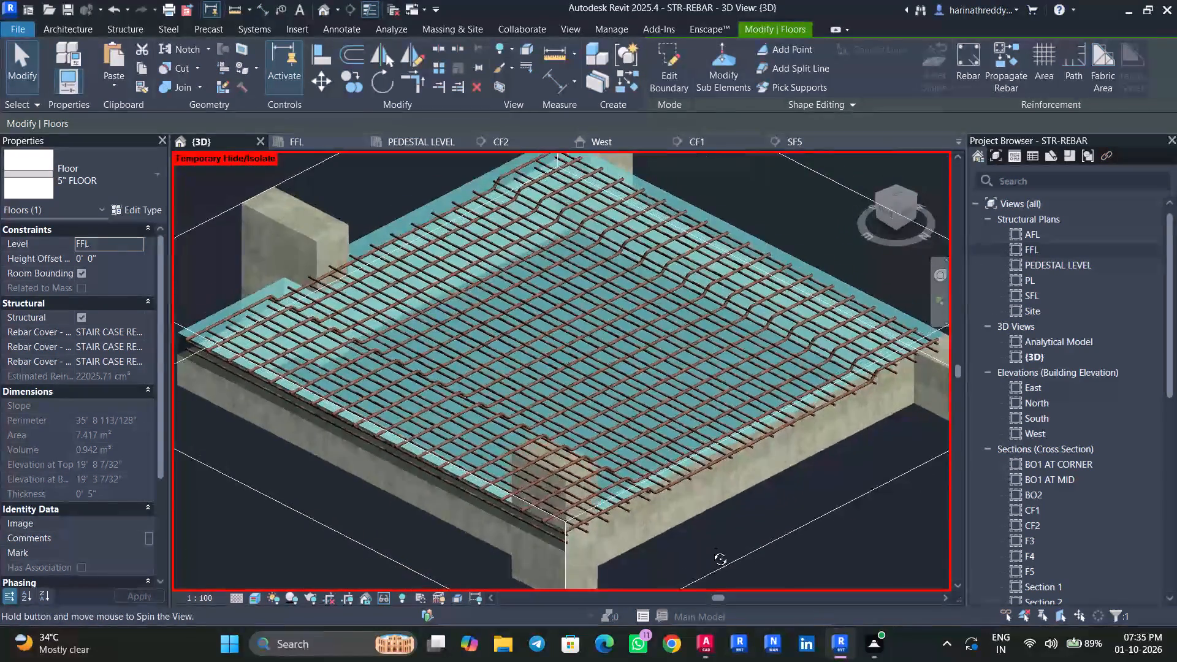
pyautogui.keyDown('shift'); pyautogui.moveTo(711, 550); pyautogui.dragTo(563, 457, button='middle'); pyautogui.keyUp('shift')
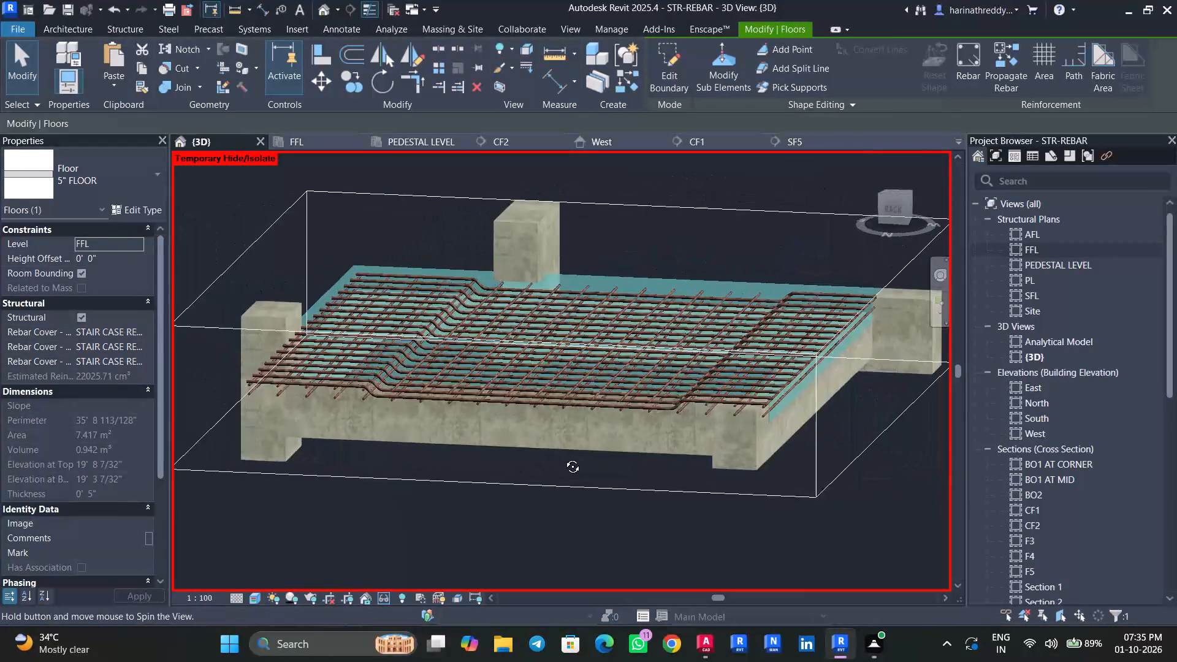
pyautogui.keyDown('shift'); pyautogui.moveTo(563, 457); pyautogui.dragTo(563, 458, button='middle'); pyautogui.keyUp('shift')
pyautogui.scroll(1, 690, 394)
pyautogui.scroll(-1, 690, 394)
pyautogui.scroll(4, 690, 394)
pyautogui.scroll(-7, 647, 498)
pyautogui.scroll(-4, 867, 490)
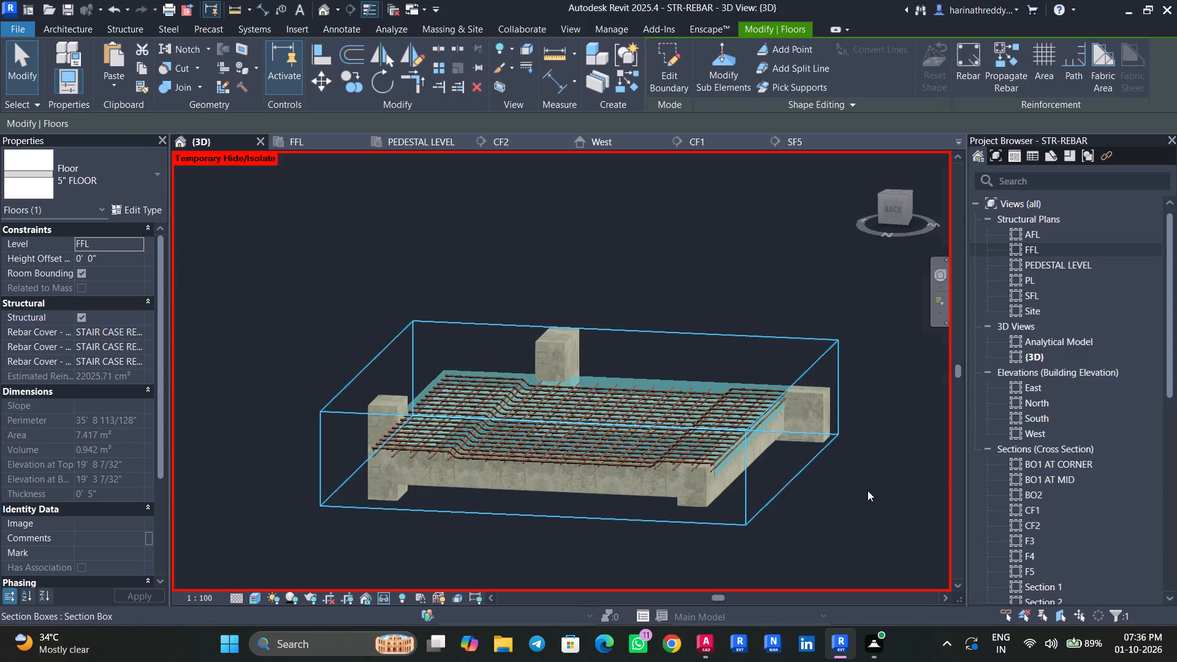
pyautogui.moveTo(867, 490); pyautogui.dragTo(888, 514, button='middle')
# Save the STR-REBAR project.
pyautogui.hotkey('ctrl', 's')
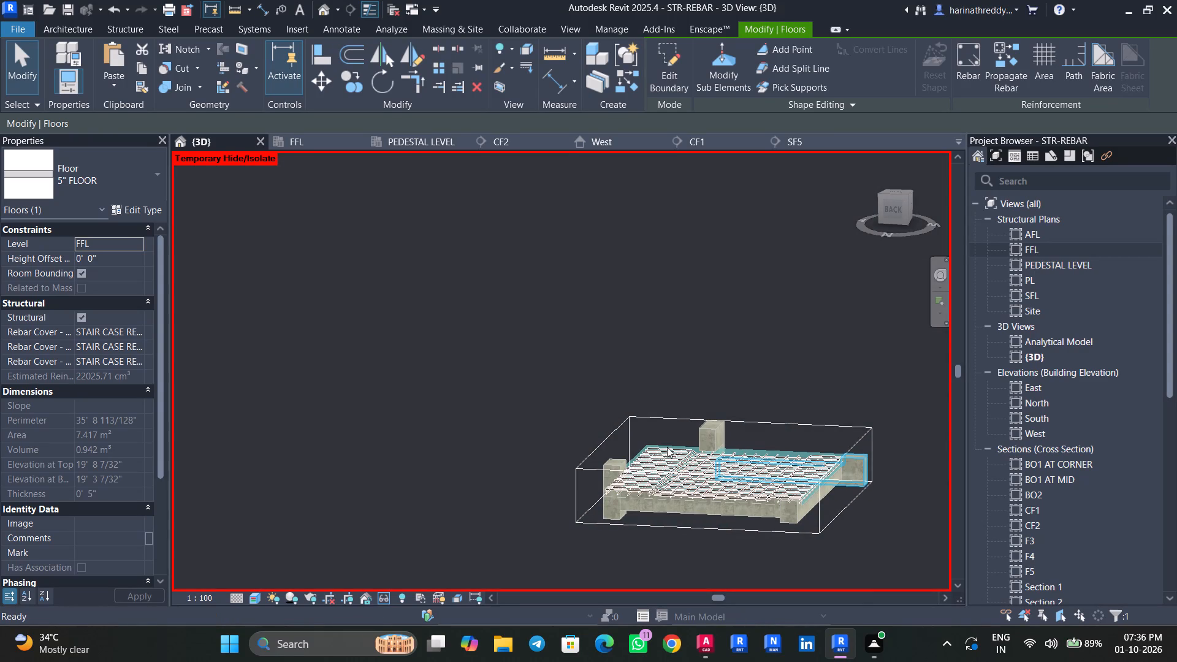
# Examine the boxed FFL slab and its rebar grid in 3D from above.
pyautogui.keyDown('shift'); pyautogui.moveTo(554, 333); pyautogui.dragTo(586, 381, button='middle'); pyautogui.keyUp('shift')
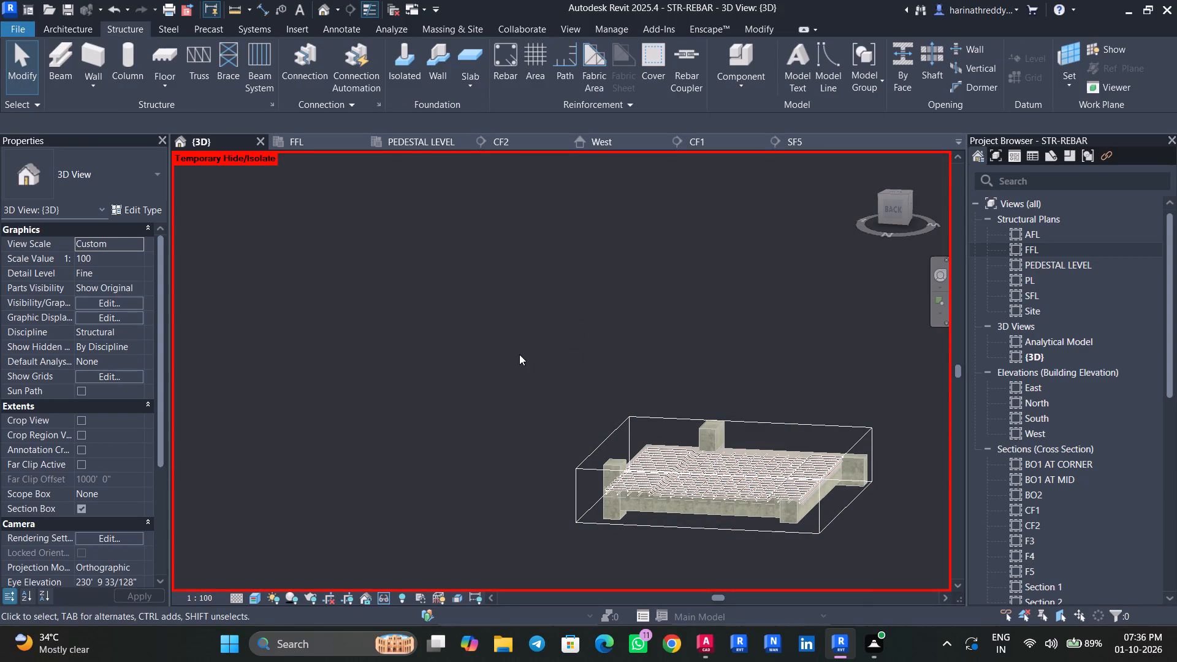
pyautogui.scroll(-1, 518, 352)
pyautogui.keyDown('shift'); pyautogui.moveTo(523, 375); pyautogui.dragTo(581, 487, button='middle'); pyautogui.keyUp('shift')
pyautogui.keyDown('shift'); pyautogui.moveTo(457, 449); pyautogui.dragTo(487, 473, button='middle'); pyautogui.keyUp('shift')
pyautogui.scroll(2, 862, 418)
pyautogui.scroll(2, 810, 419)
pyautogui.moveTo(810, 419); pyautogui.dragTo(800, 316, button='middle')
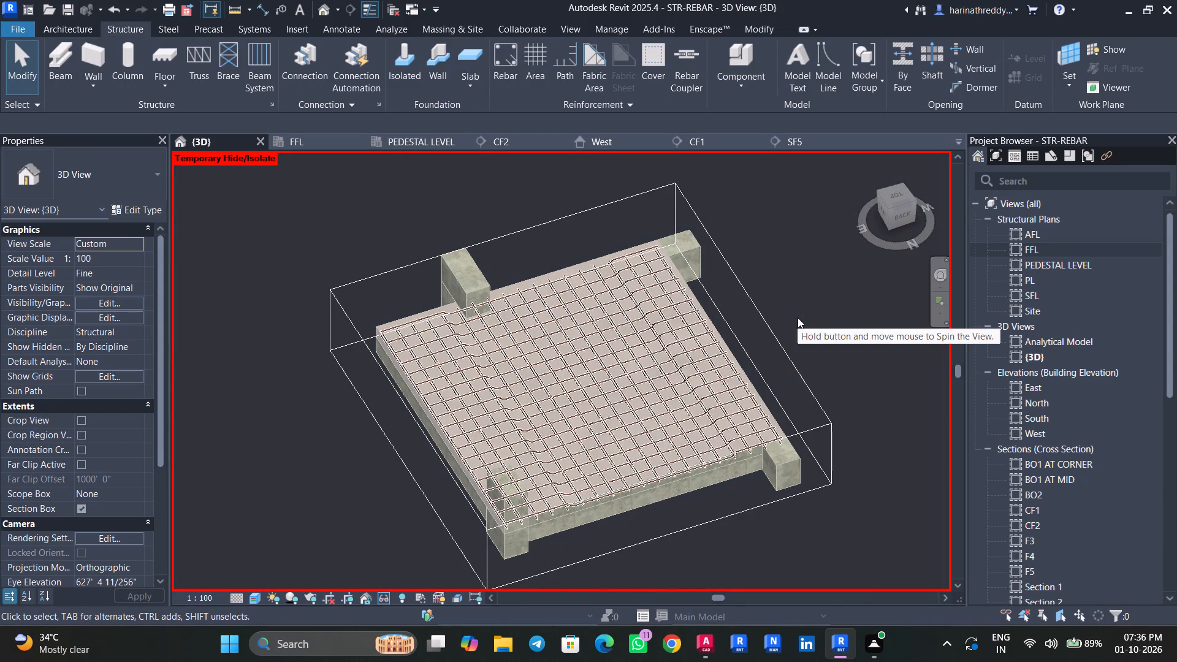